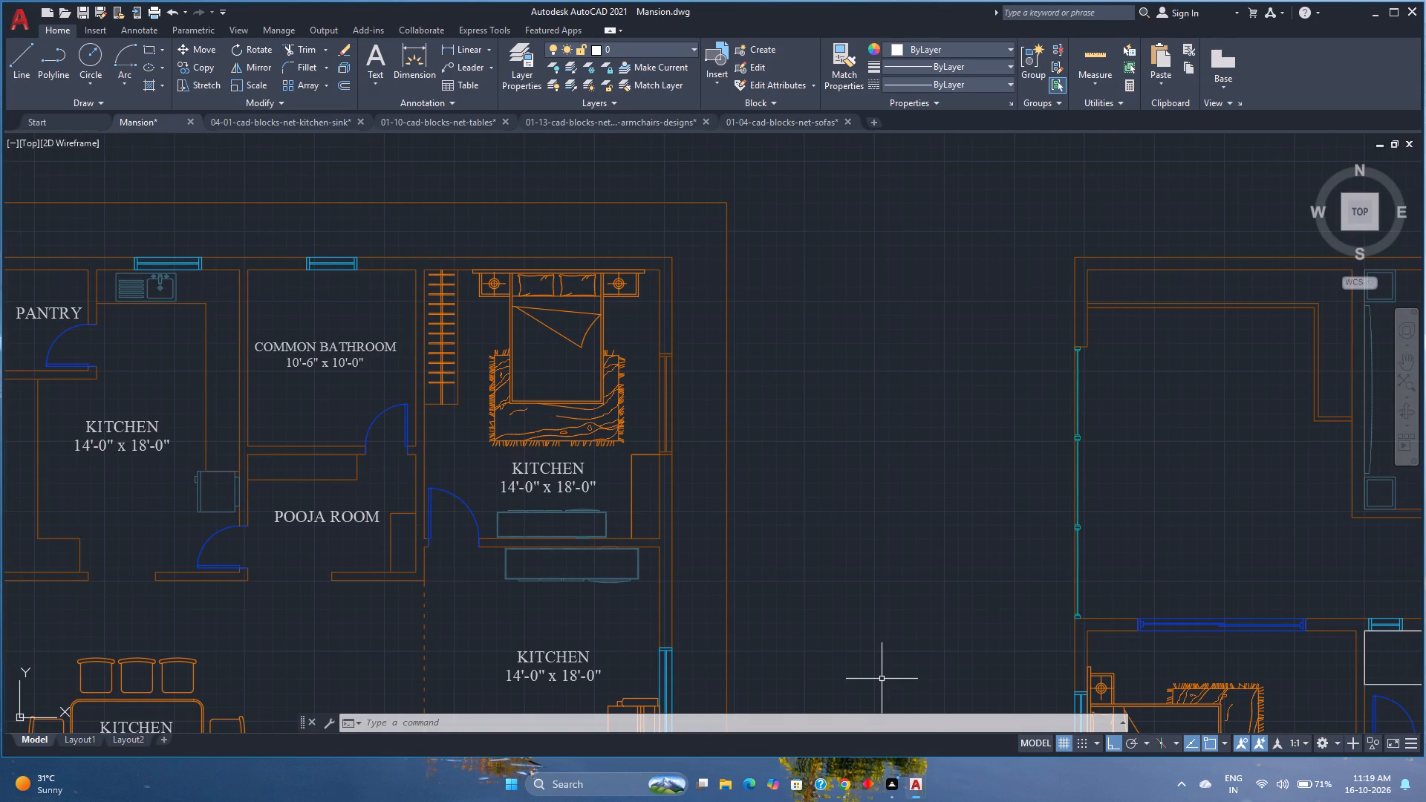
# Change the KITCHEN name below the bed to GUEST BEDROOM and widen the text box so the name fits one line.
pyautogui.scroll(-2, 712, 616)
pyautogui.scroll(1, 724, 616)
pyautogui.scroll(1, 583, 554)
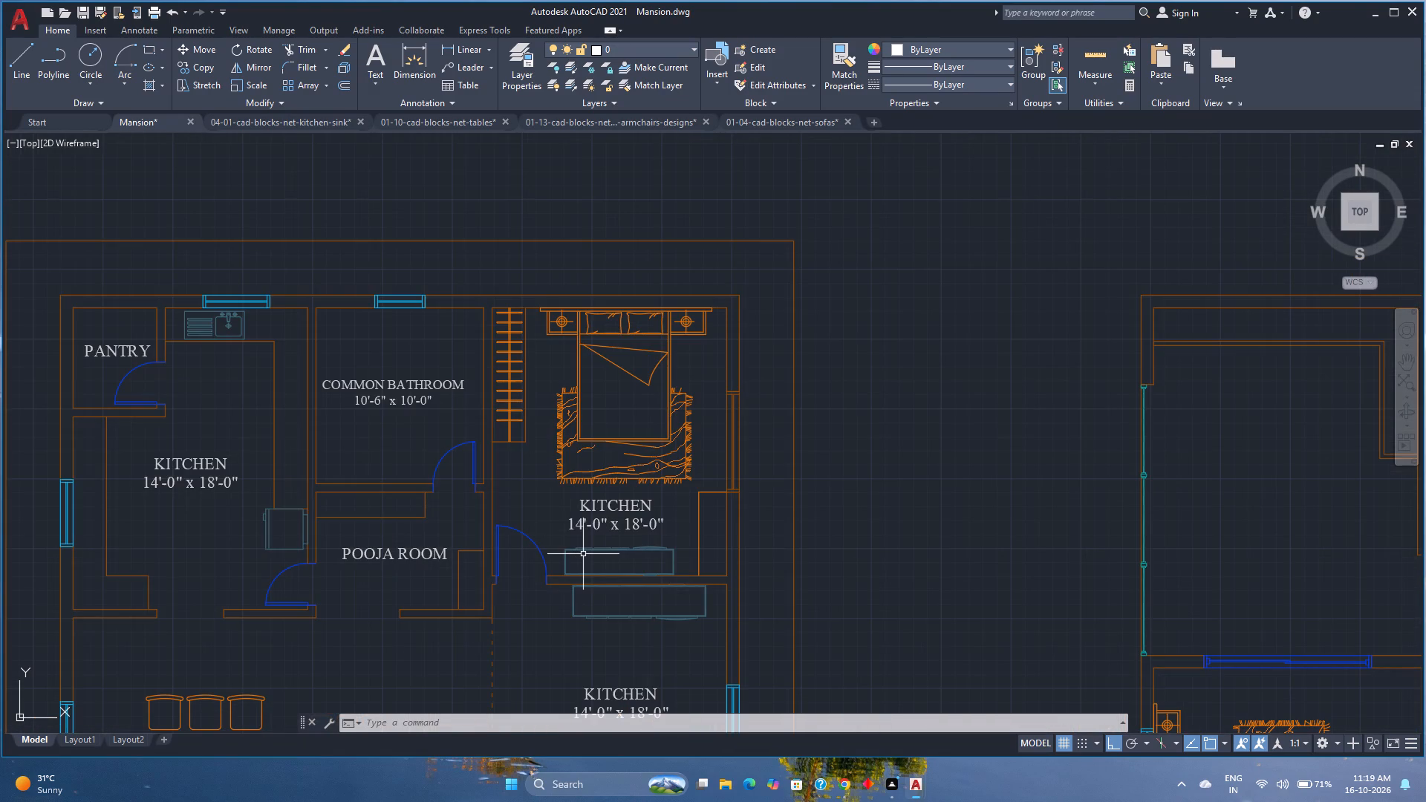
pyautogui.doubleClick(603, 525)
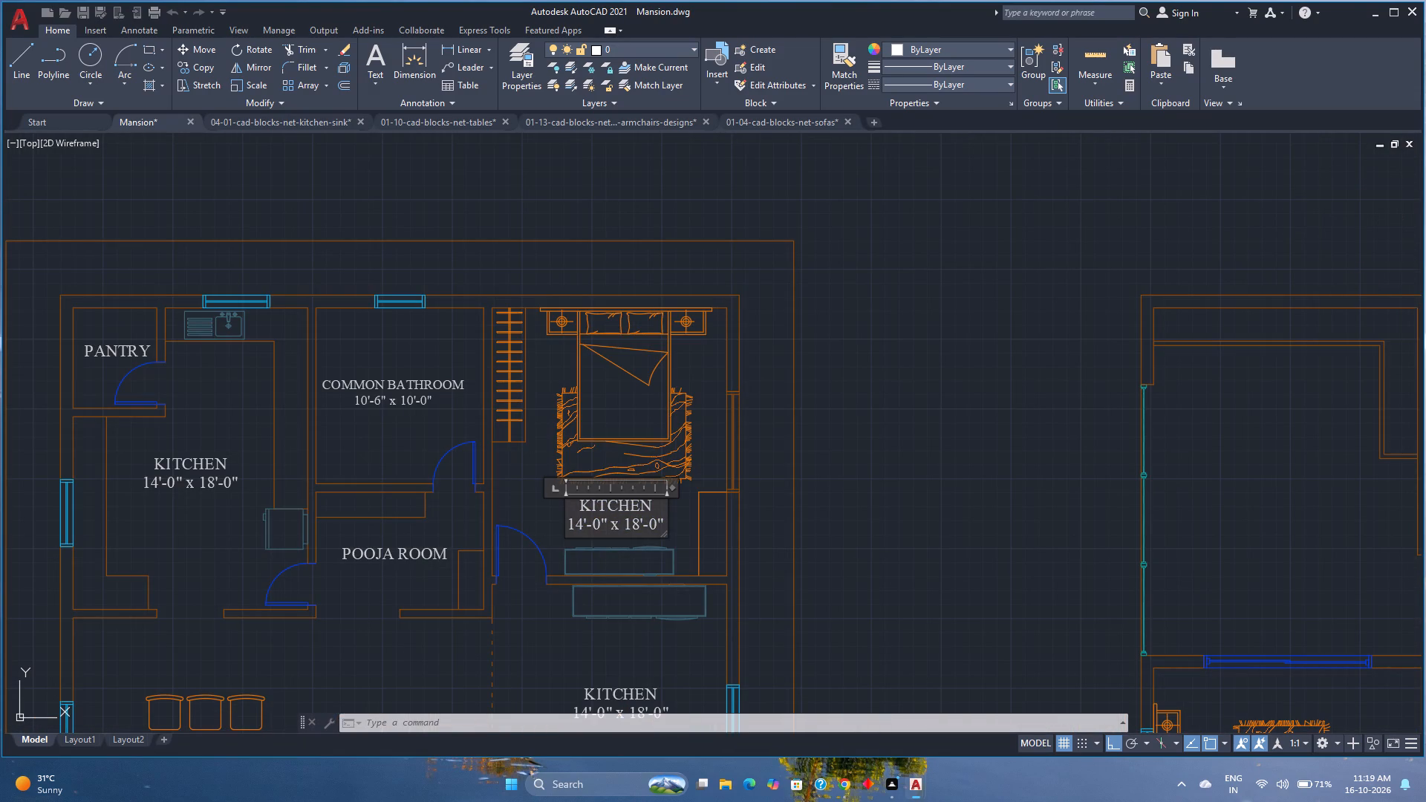
pyautogui.hotkey('ctrl', 'a')
pyautogui.press('Up')
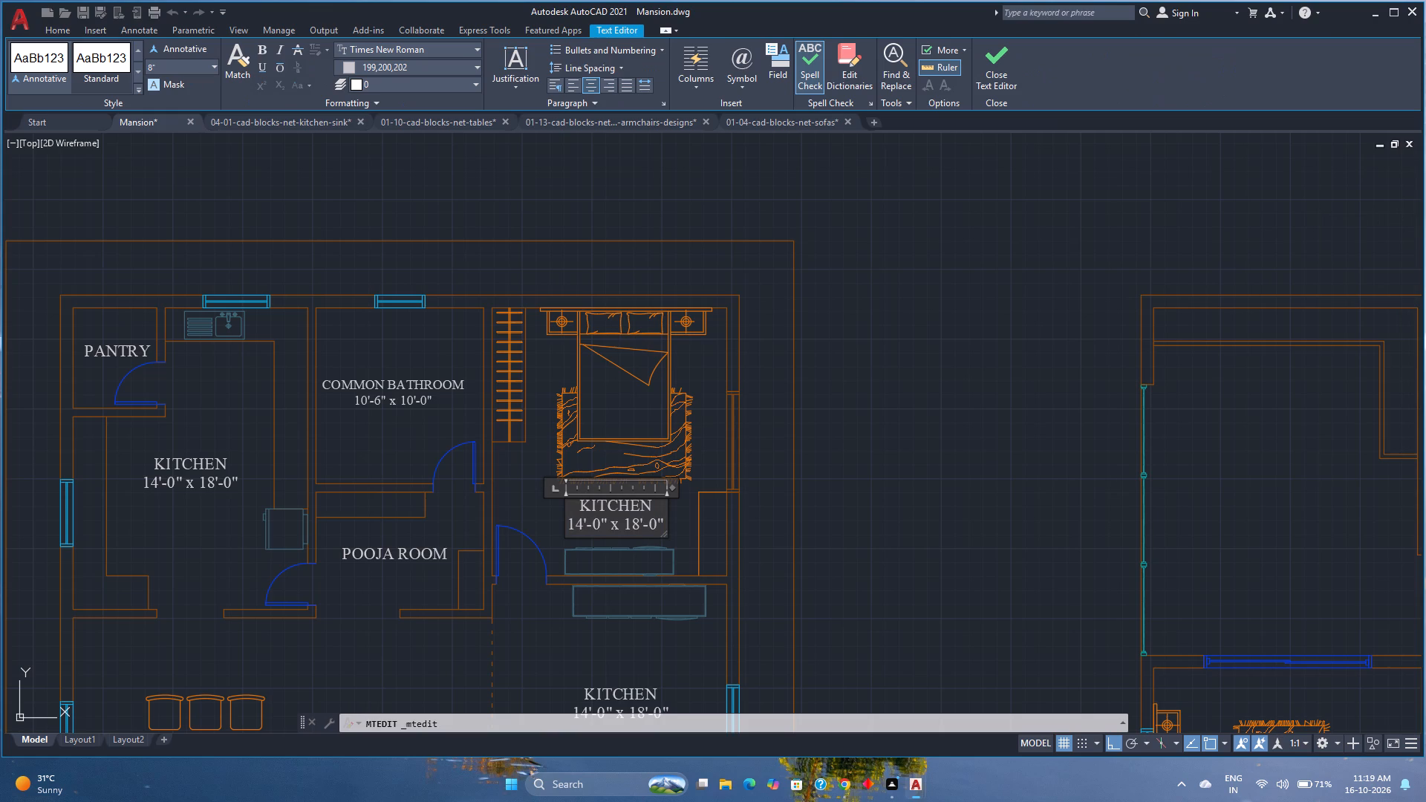
pyautogui.press('Right')
pyautogui.press('Right')
pyautogui.press('Right')
pyautogui.press('Right')
pyautogui.press('Right')
pyautogui.press('Right')
pyautogui.press('Right')
pyautogui.press('BackSpace')
pyautogui.press('BackSpace')
pyautogui.press('BackSpace')
pyautogui.press('BackSpace')
pyautogui.press('BackSpace')
pyautogui.press('BackSpace')
pyautogui.press('BackSpace')
pyautogui.write('GYUEST')
pyautogui.press('BackSpace')
pyautogui.press('BackSpace')
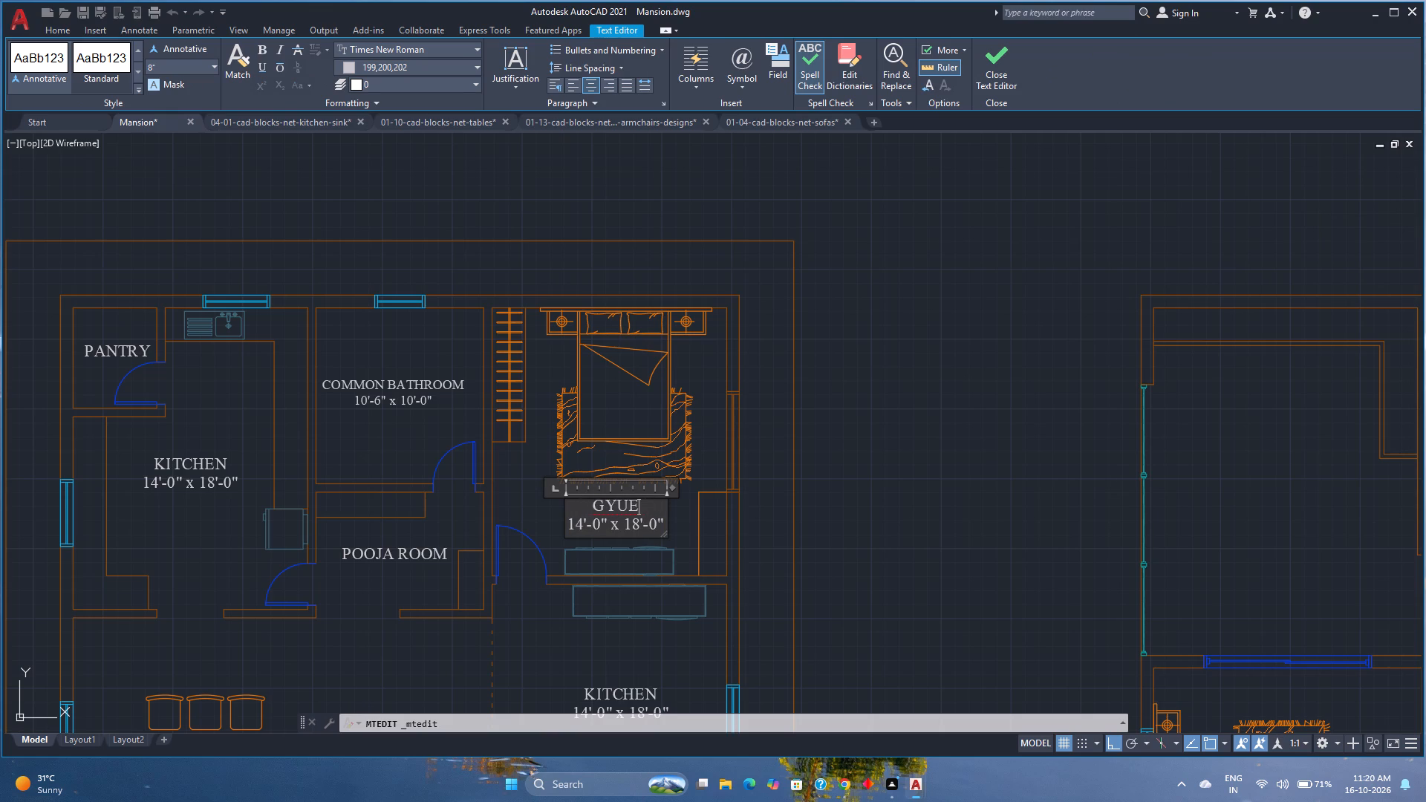
pyautogui.press('BackSpace')
pyautogui.press('BackSpace')
pyautogui.press('BackSpace')
pyautogui.write('UEST')
pyautogui.press('space')
pyautogui.write('BER')
pyautogui.press('BackSpace')
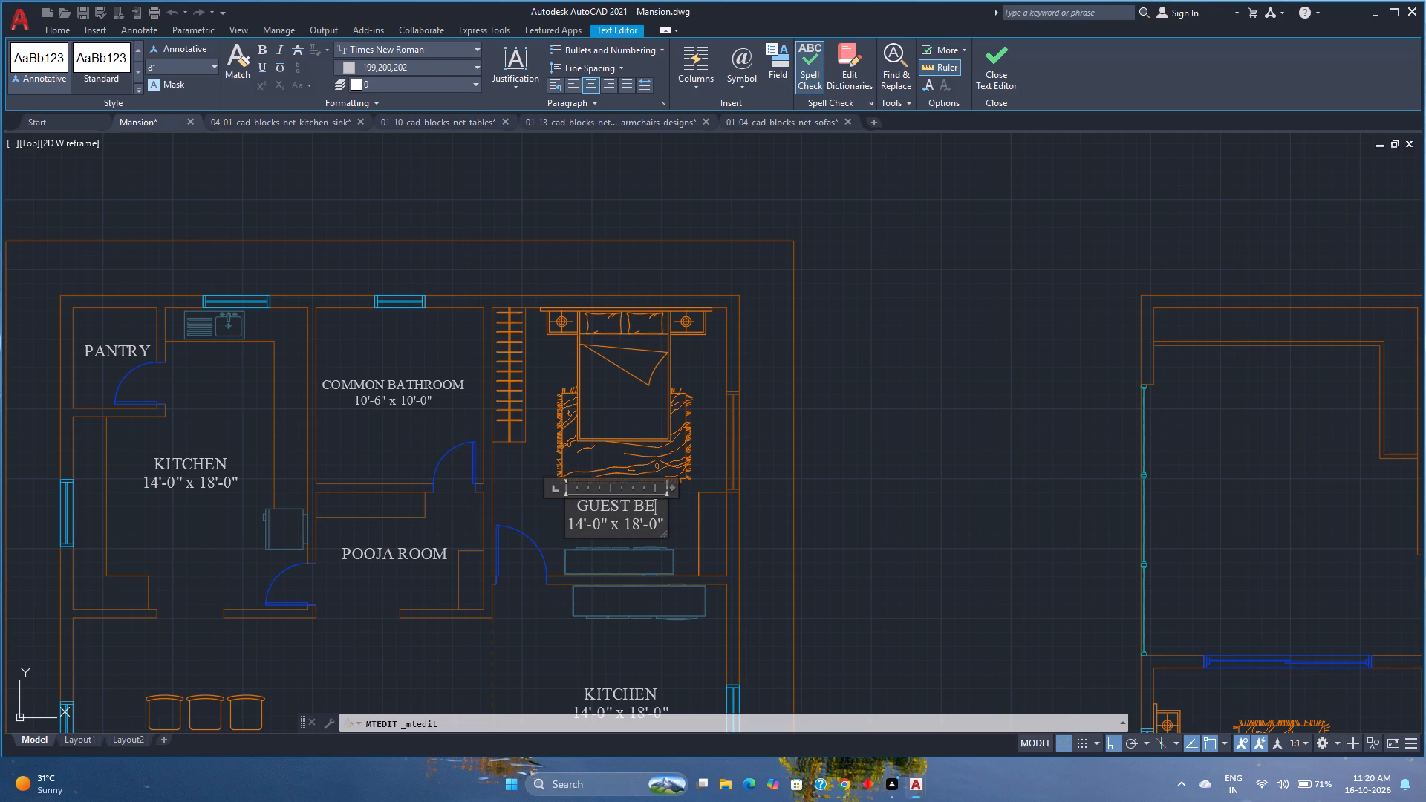
pyautogui.write('DROOM')
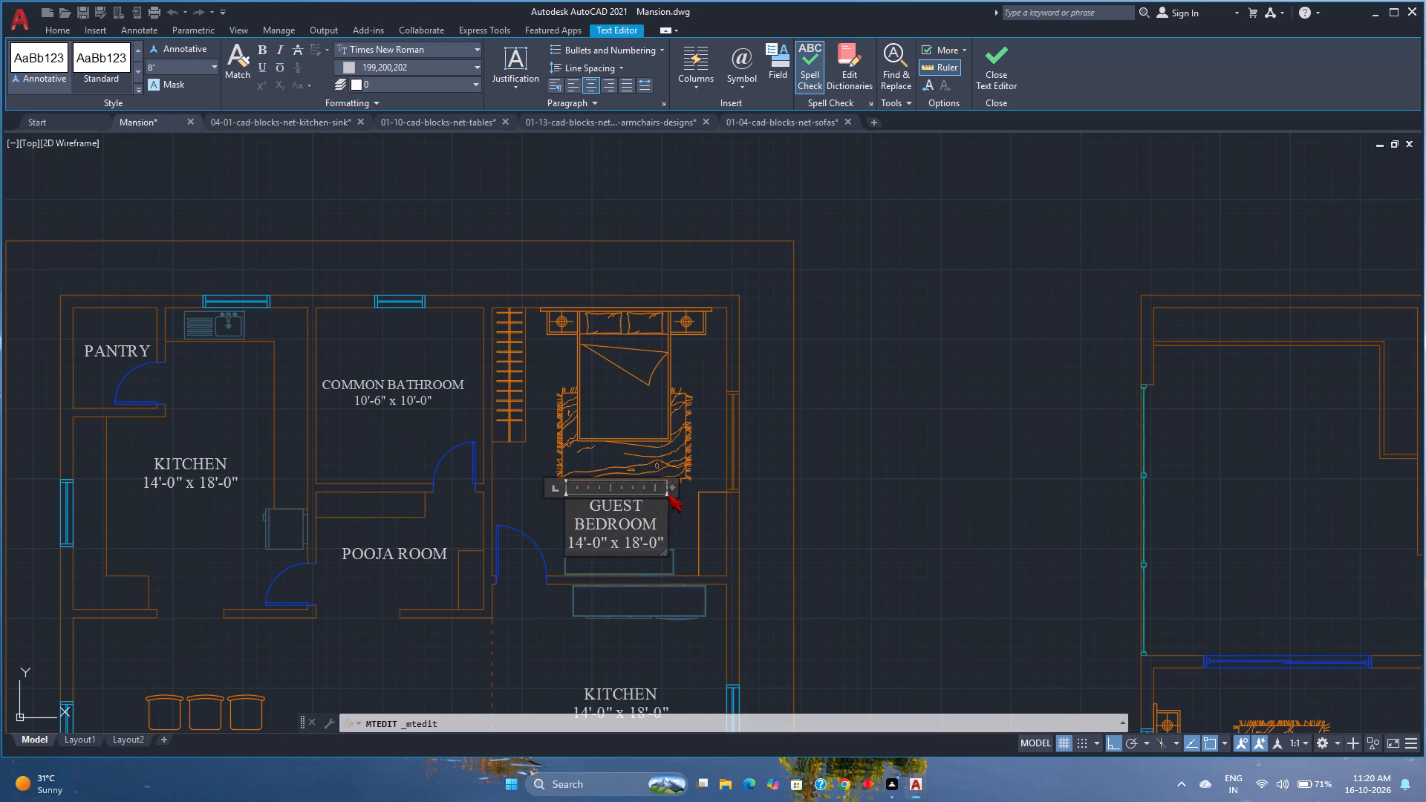
pyautogui.moveTo(672, 489); pyautogui.dragTo(722, 485)
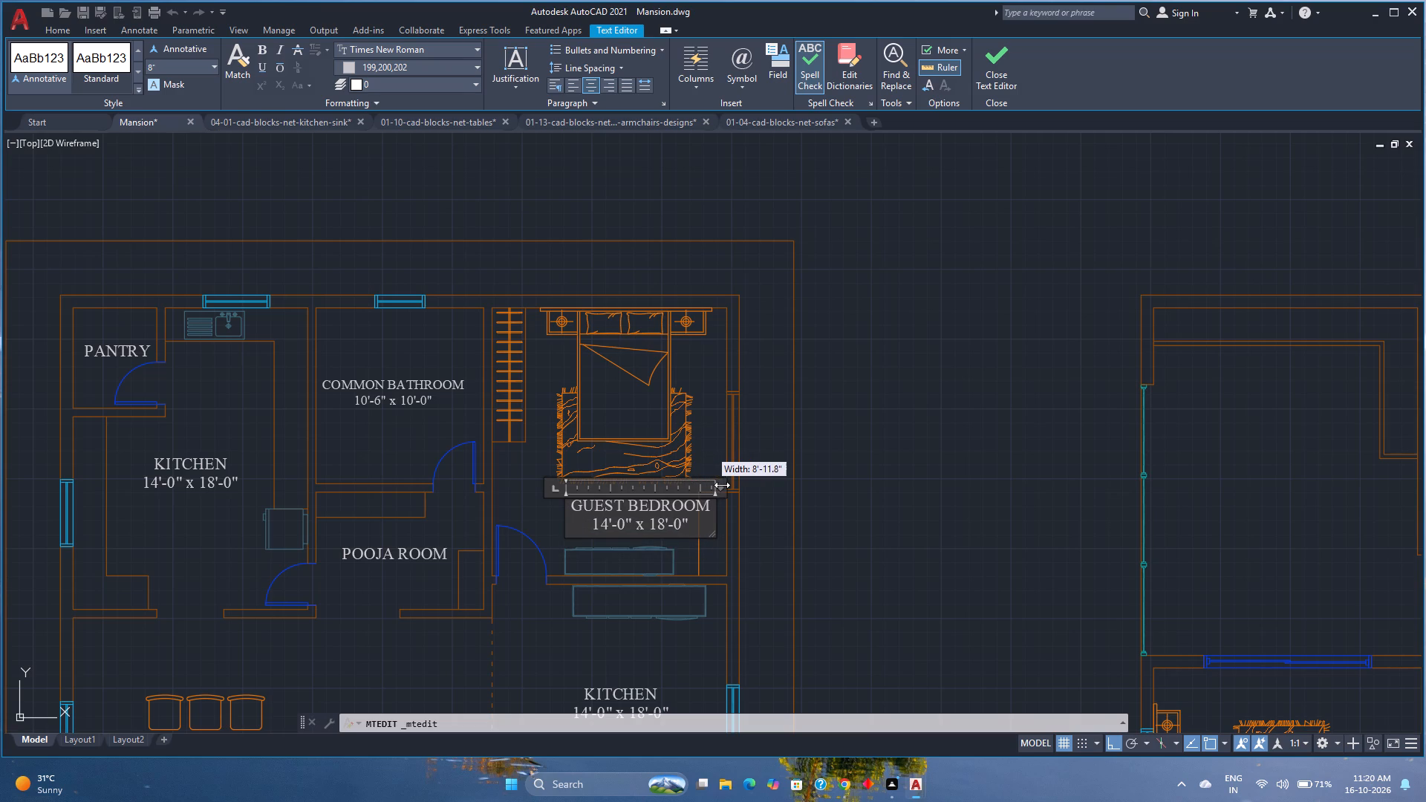
pyautogui.moveTo(722, 485); pyautogui.dragTo(716, 485)
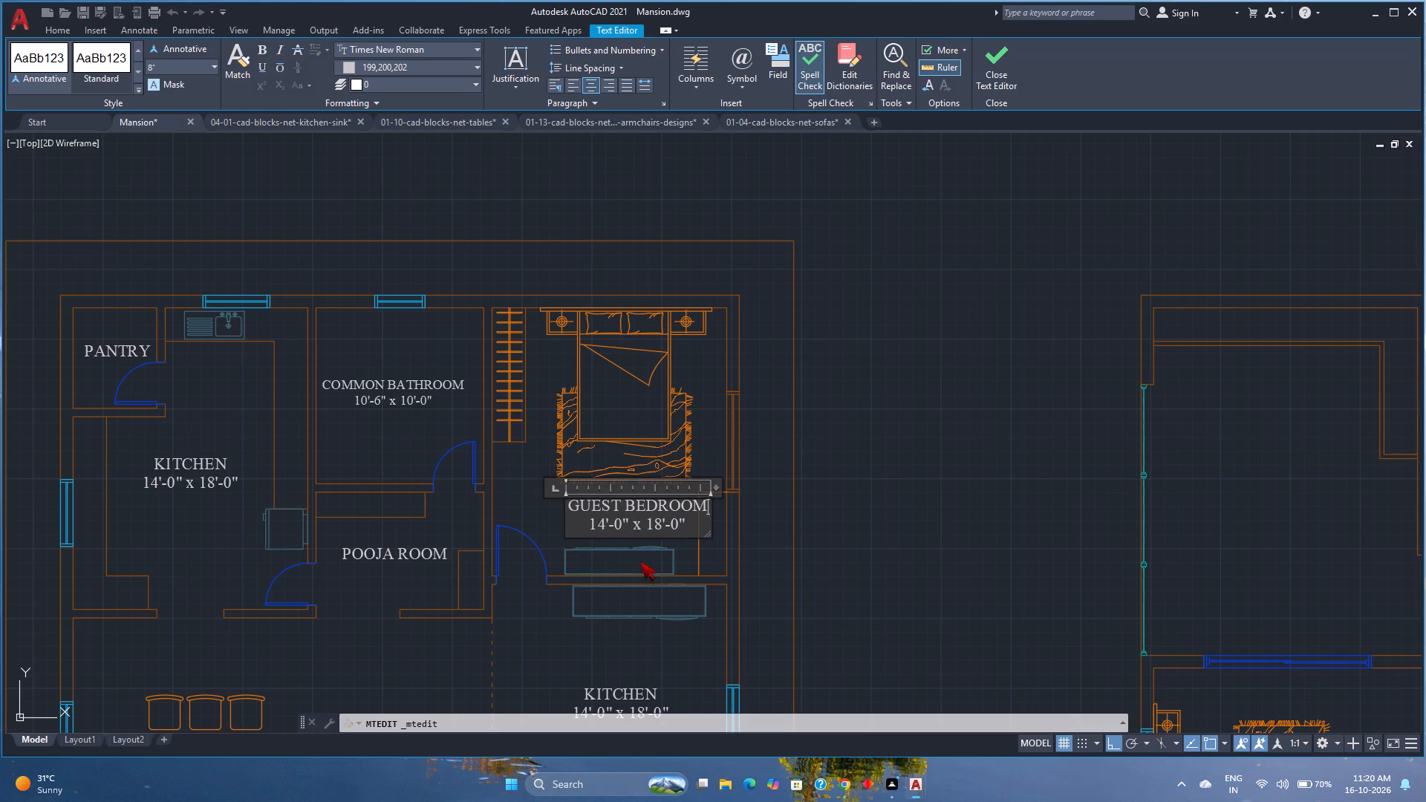
# Set the room size in the GUEST BEDROOM label to 14'-0" x 16'-0".
pyautogui.click(662, 522)
pyautogui.press('BackSpace')
pyautogui.press('6')
pyautogui.click(1000, 74)
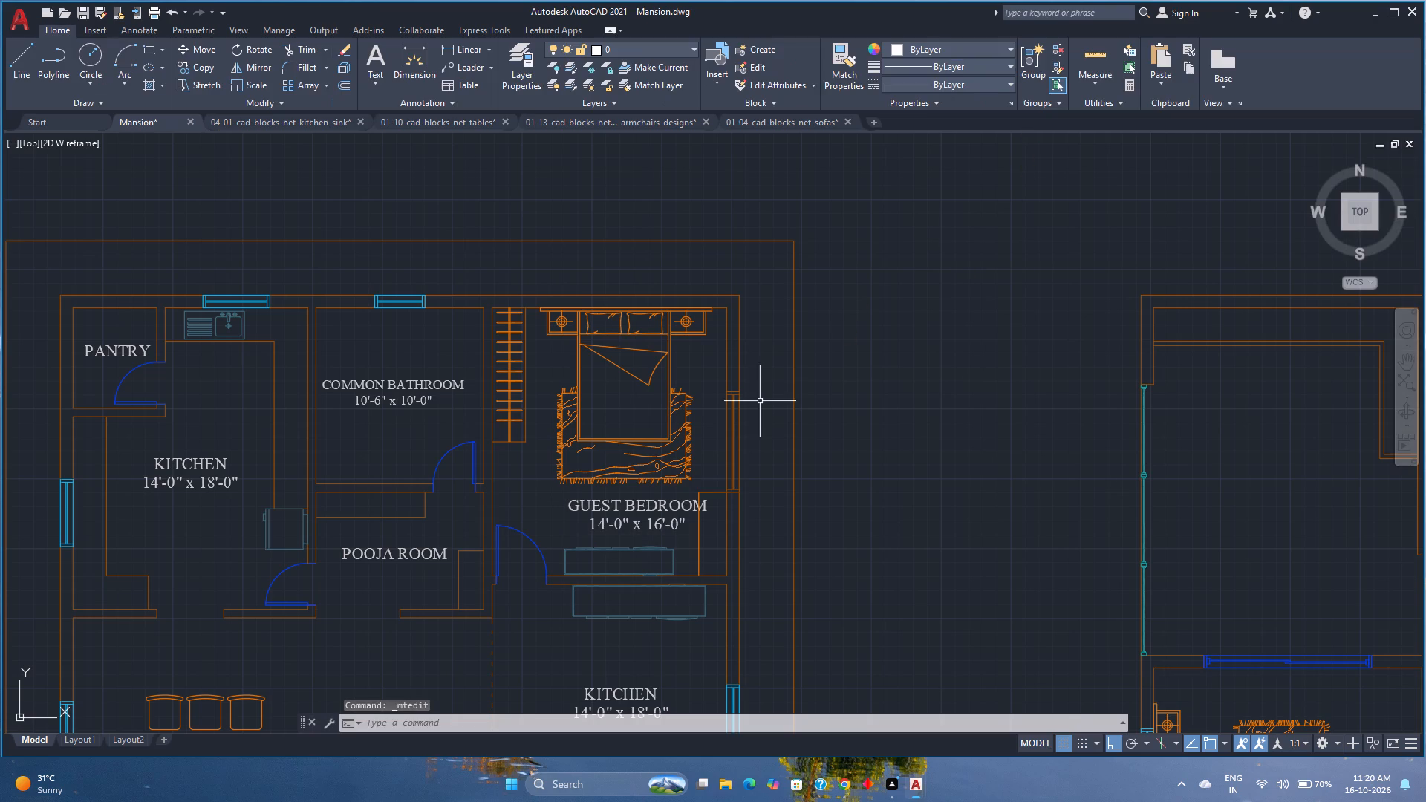
# Move the GUEST BEDROOM label about 1'-8" horizontally to the left, clear of the adjacent cabinet outline.
pyautogui.click(626, 503)
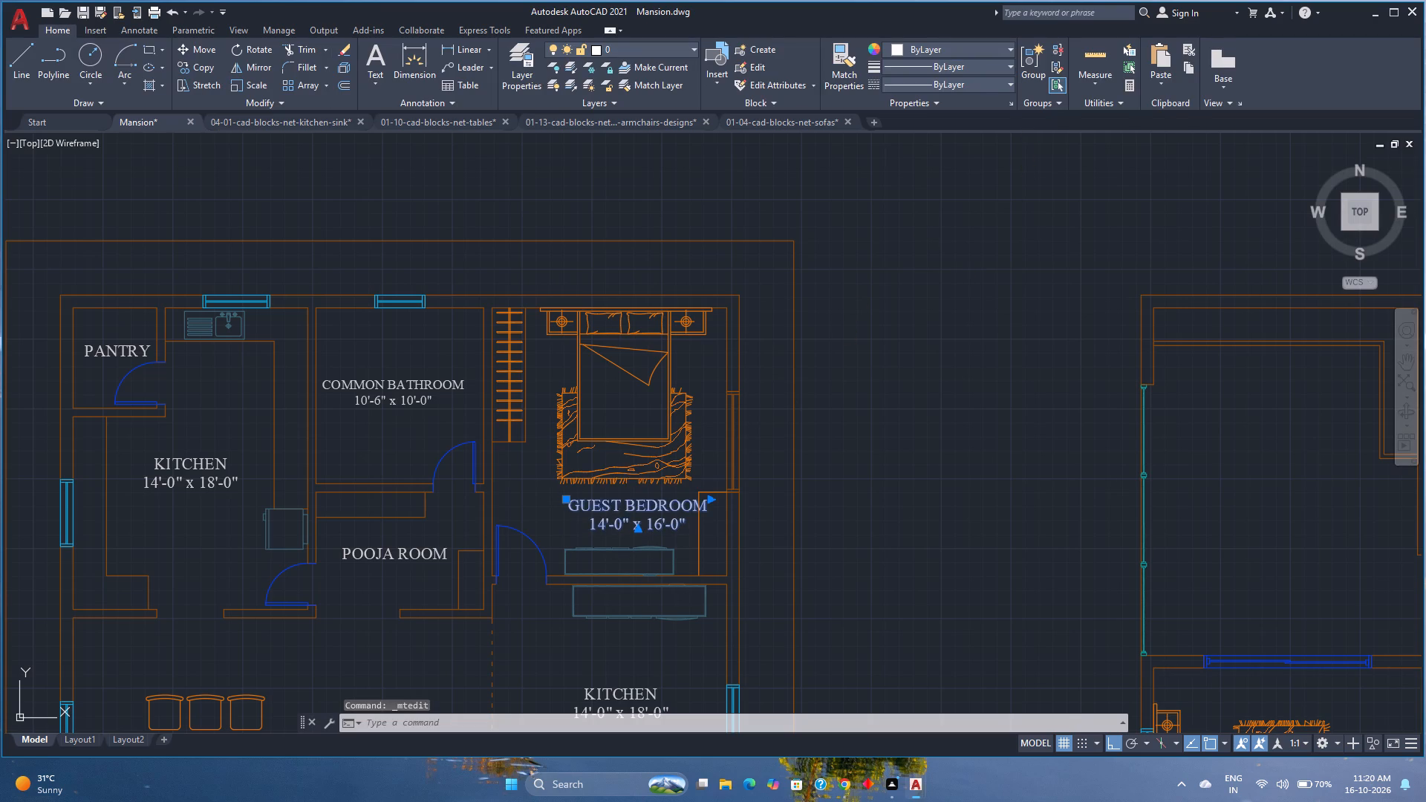
pyautogui.click(184, 48)
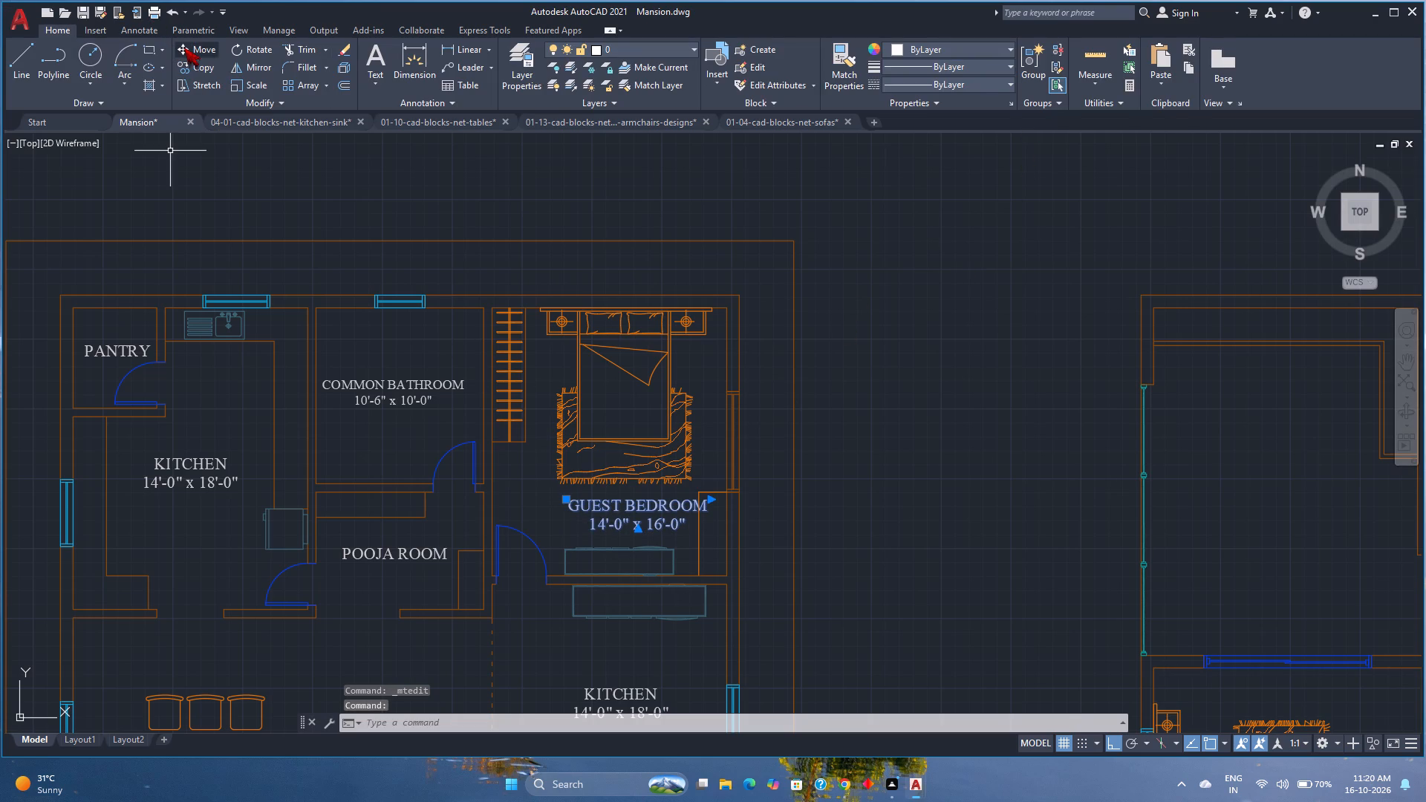
pyautogui.scroll(3, 574, 519)
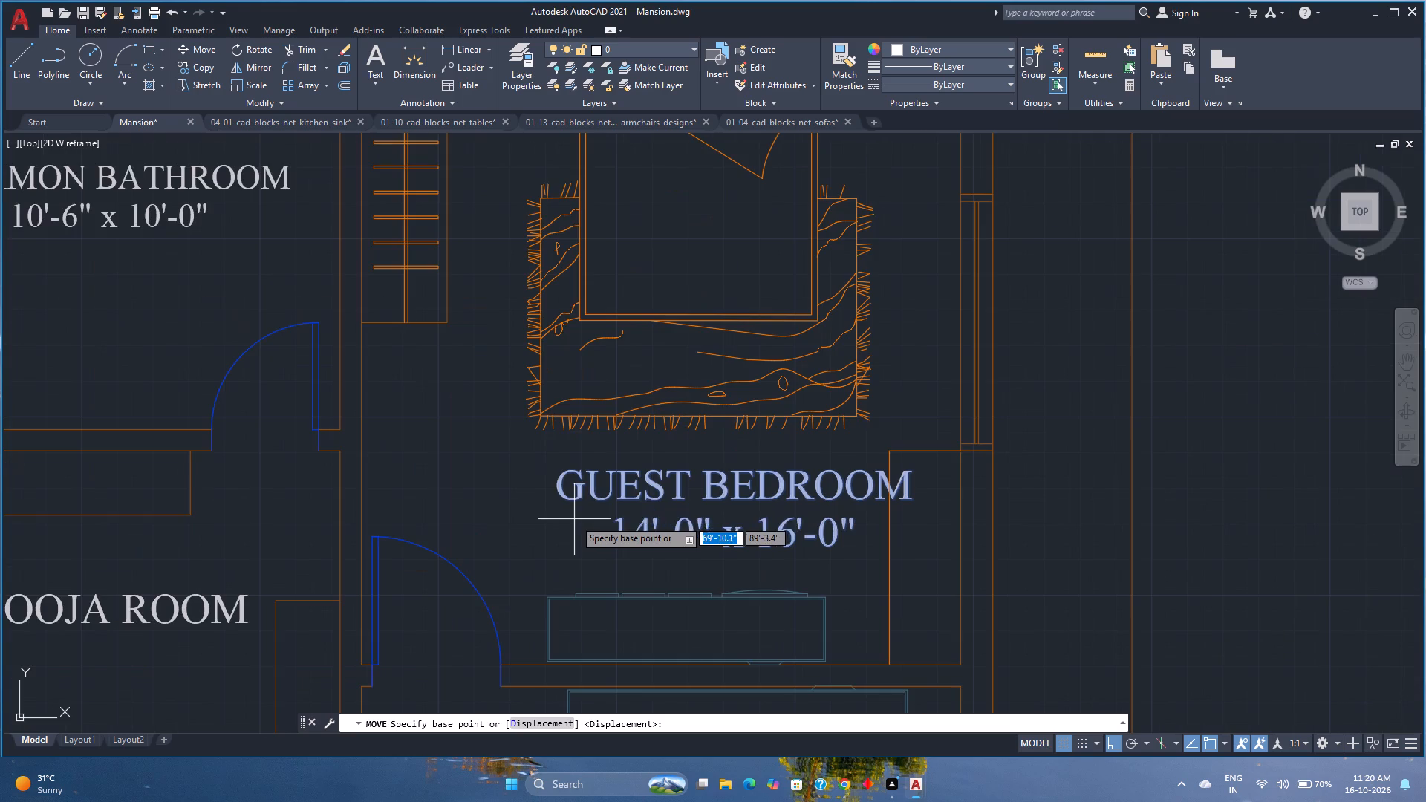
pyautogui.click(556, 474)
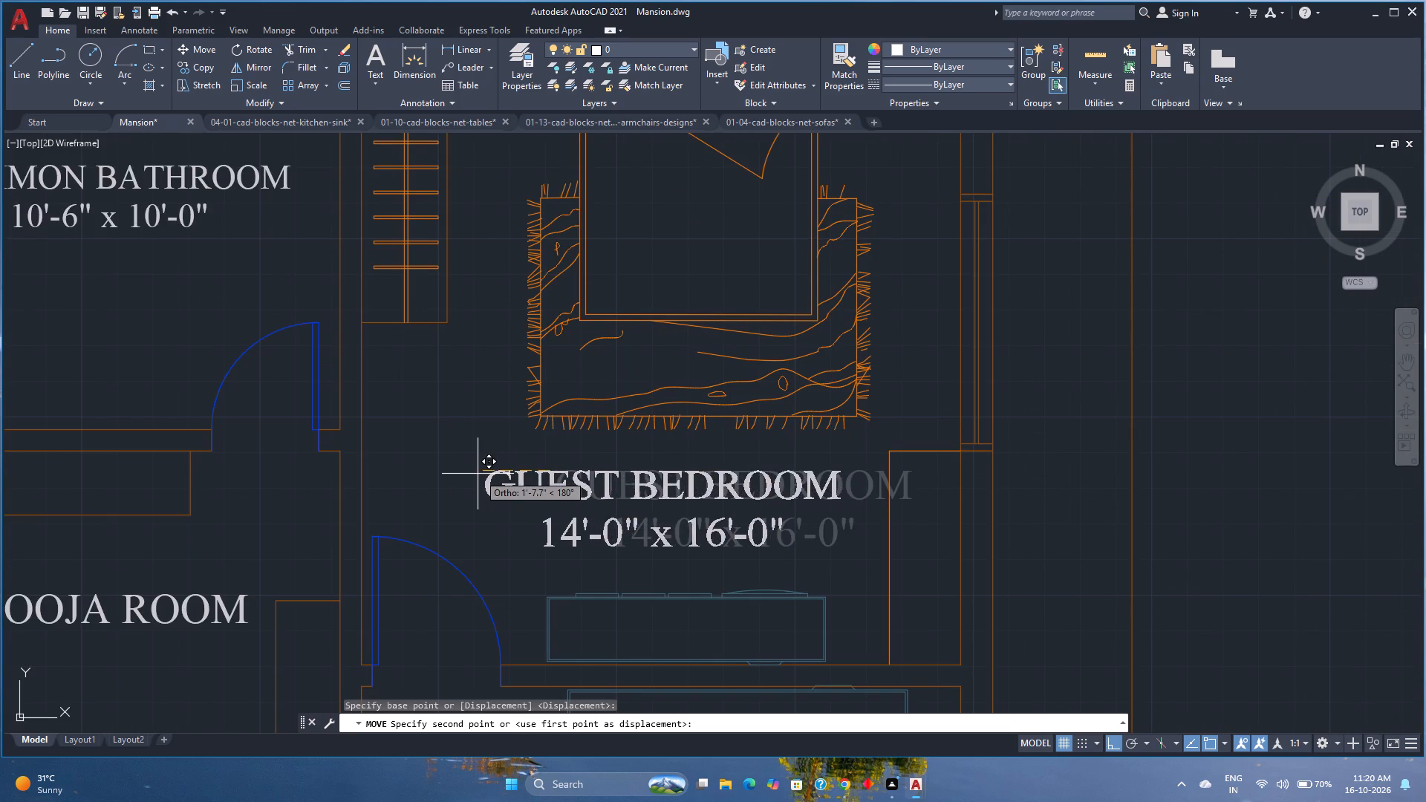
pyautogui.click(477, 474)
# Change the KITCHEN name in the label above the sofa set to DRAWING ROOM.
pyautogui.scroll(-2, 477, 474)
pyautogui.scroll(-1, 497, 600)
pyautogui.moveTo(497, 600); pyautogui.dragTo(533, 584, button='middle')
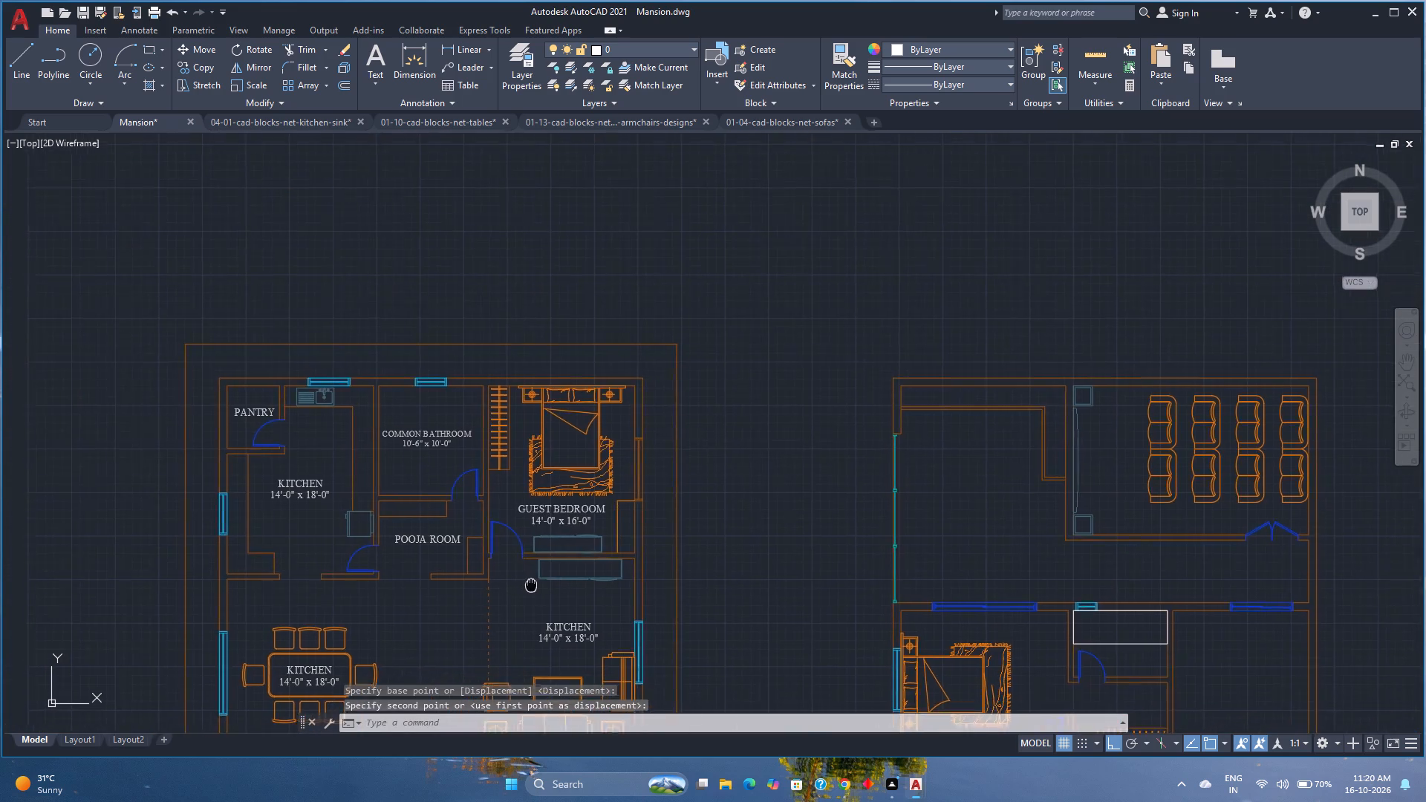
pyautogui.moveTo(533, 584); pyautogui.dragTo(654, 553, button='middle')
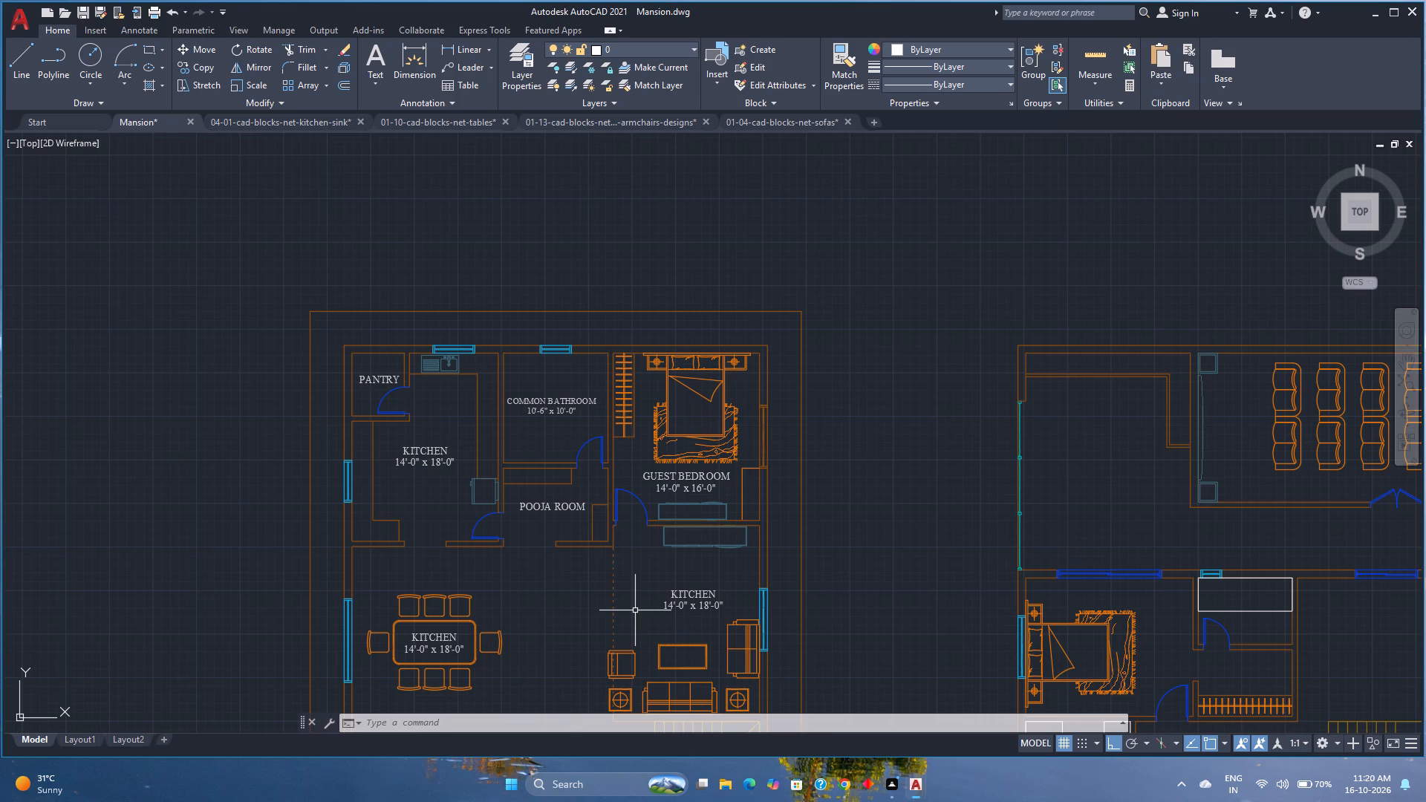
pyautogui.scroll(-1, 778, 440)
pyautogui.scroll(2, 756, 485)
pyautogui.scroll(-1, 756, 485)
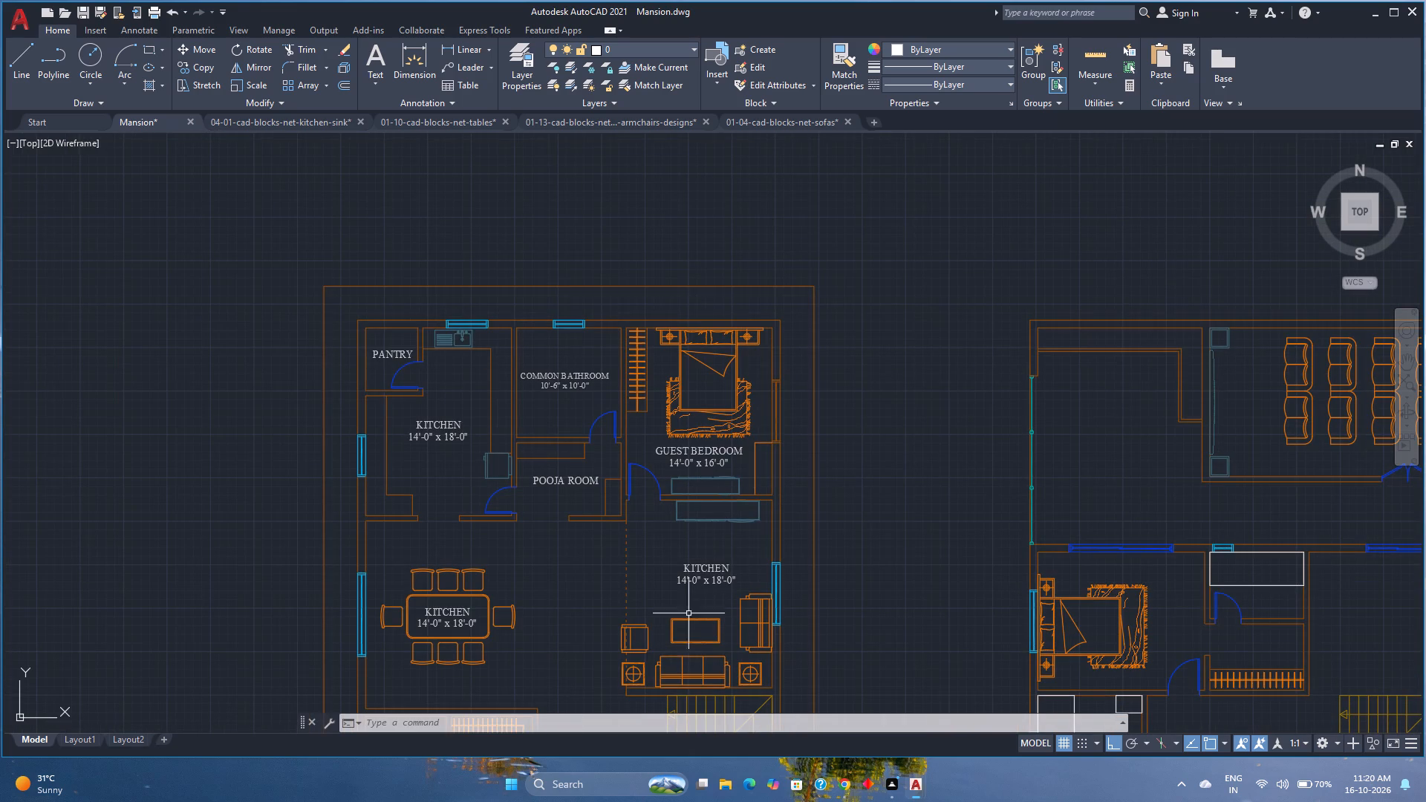
pyautogui.scroll(1, 703, 582)
pyautogui.moveTo(703, 582); pyautogui.dragTo(626, 515, button='middle')
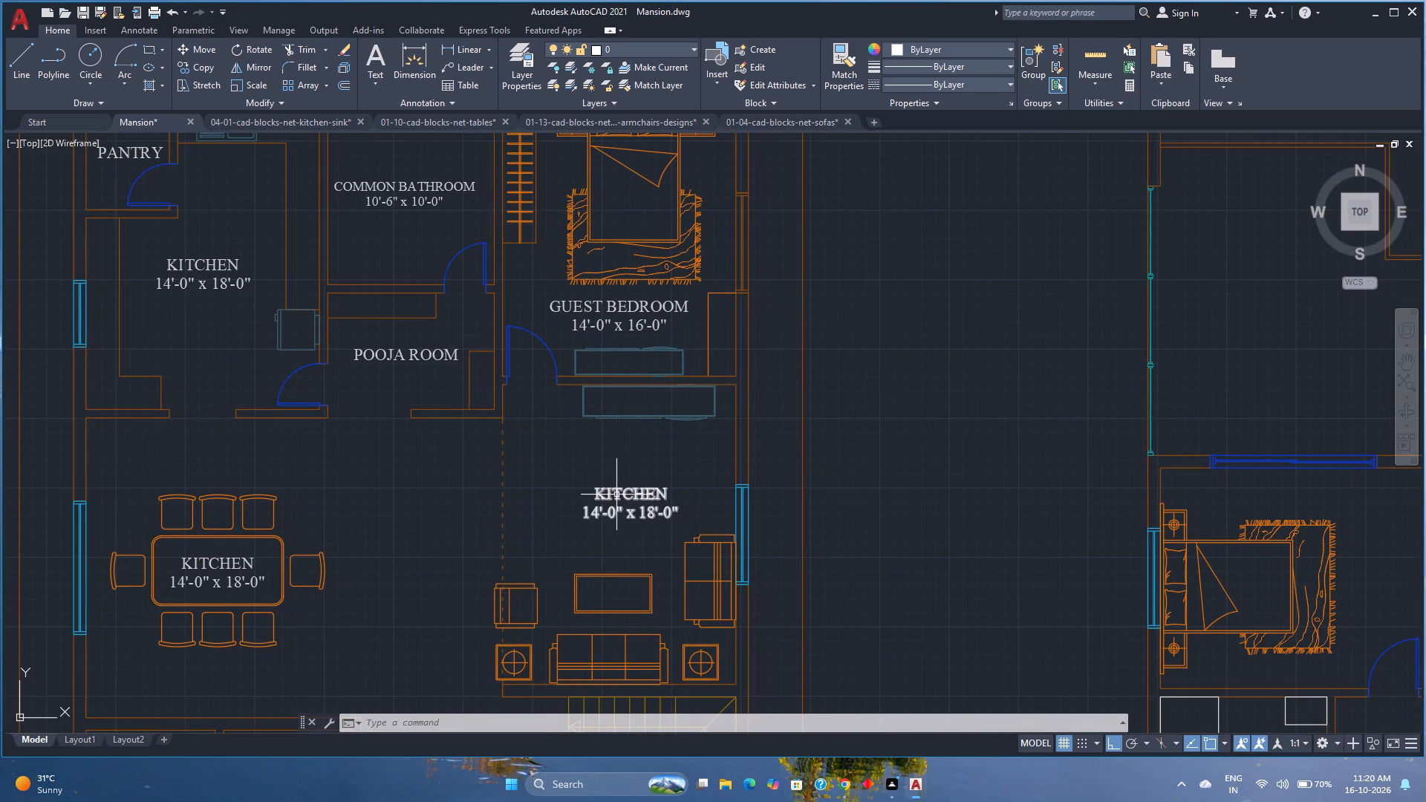
pyautogui.scroll(-1, 616, 495)
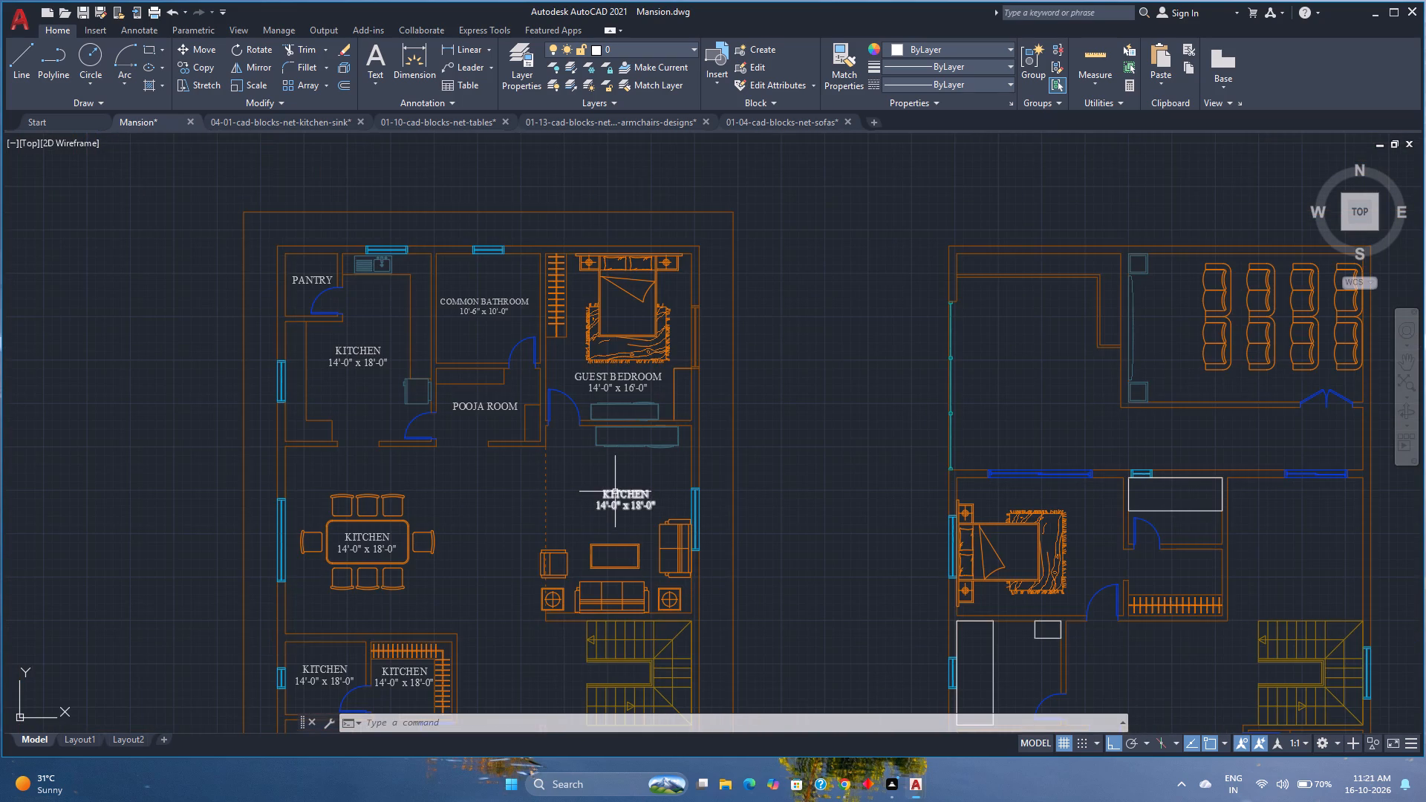
pyautogui.doubleClick(615, 492)
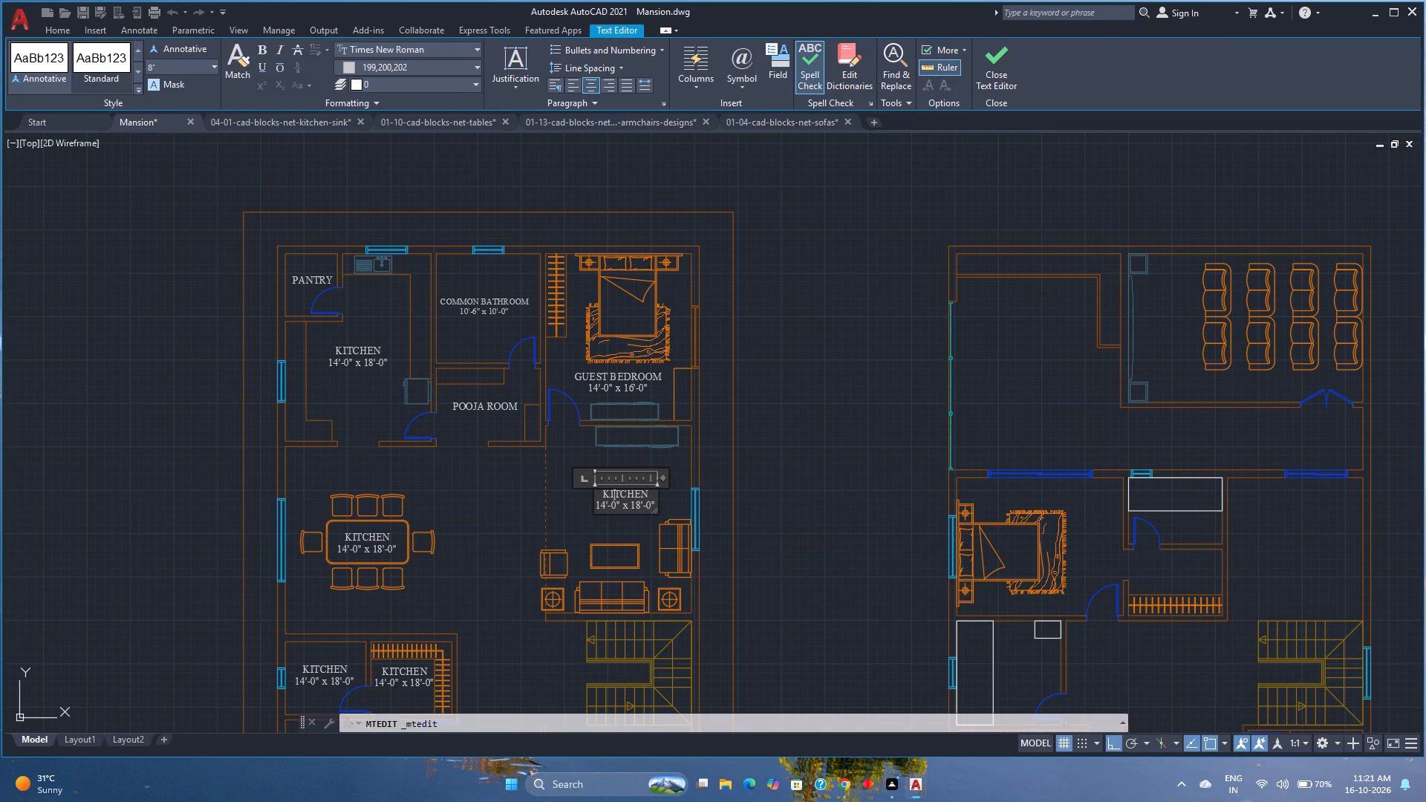
pyautogui.press('Down')
pyautogui.press('Right')
pyautogui.press('Left')
pyautogui.press('Right')
pyautogui.press('Right')
pyautogui.press('Right')
pyautogui.press('Right')
pyautogui.press('Right')
pyautogui.press('Up')
pyautogui.press('Up')
pyautogui.press('Right')
pyautogui.press('Right')
pyautogui.press('BackSpace')
pyautogui.press('BackSpace')
pyautogui.press('BackSpace')
pyautogui.press('BackSpace')
pyautogui.press('BackSpace')
pyautogui.press('BackSpace')
pyautogui.press('BackSpace')
pyautogui.press('BackSpace')
pyautogui.press('BackSpace')
pyautogui.write('DRAWING ROOM')
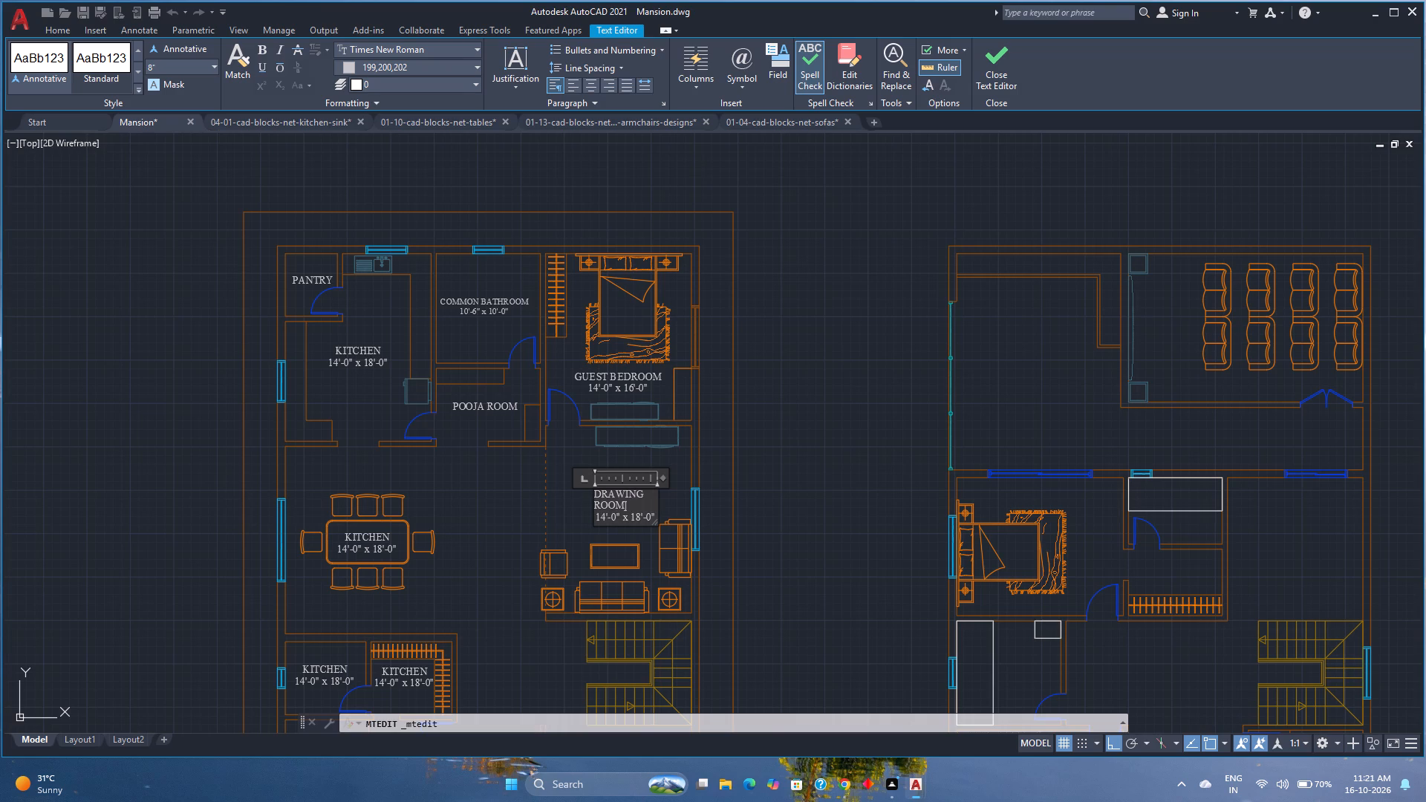
# Center the DRAWING ROOM label's text and widen its text box so the name fits on one line.
pyautogui.hotkey('ctrl', 'a')
pyautogui.click(596, 84)
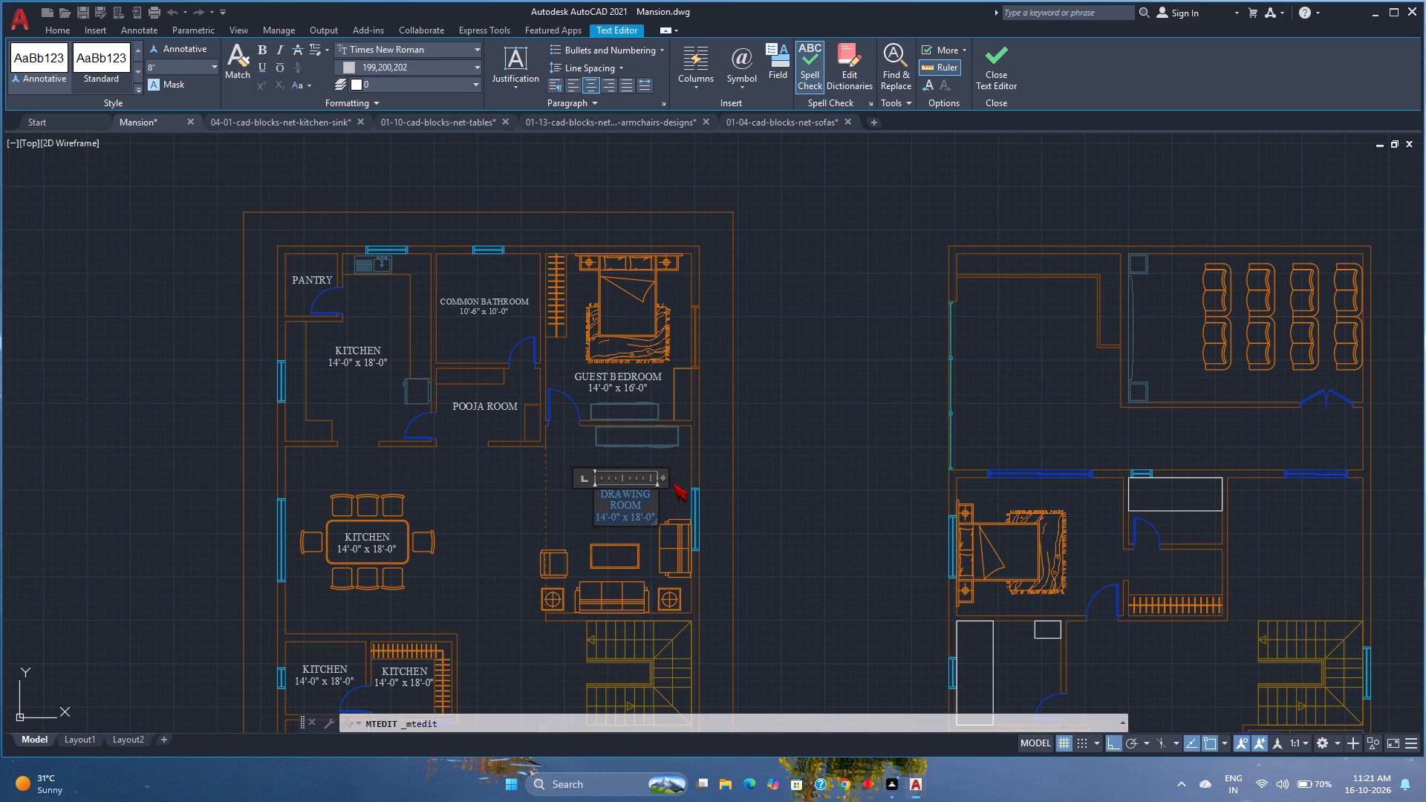
pyautogui.moveTo(662, 480); pyautogui.dragTo(704, 476)
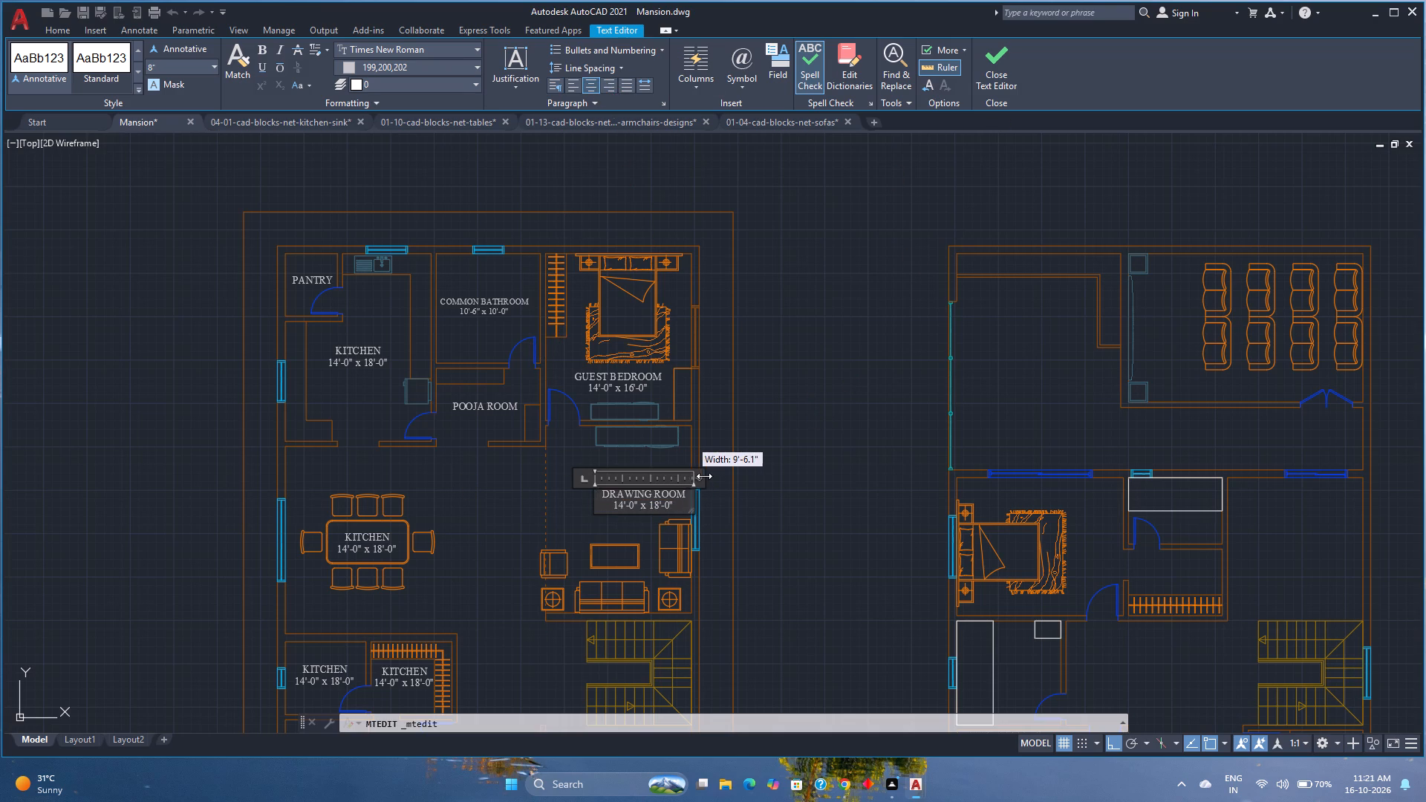
pyautogui.moveTo(704, 476); pyautogui.dragTo(691, 481)
pyautogui.click(998, 74)
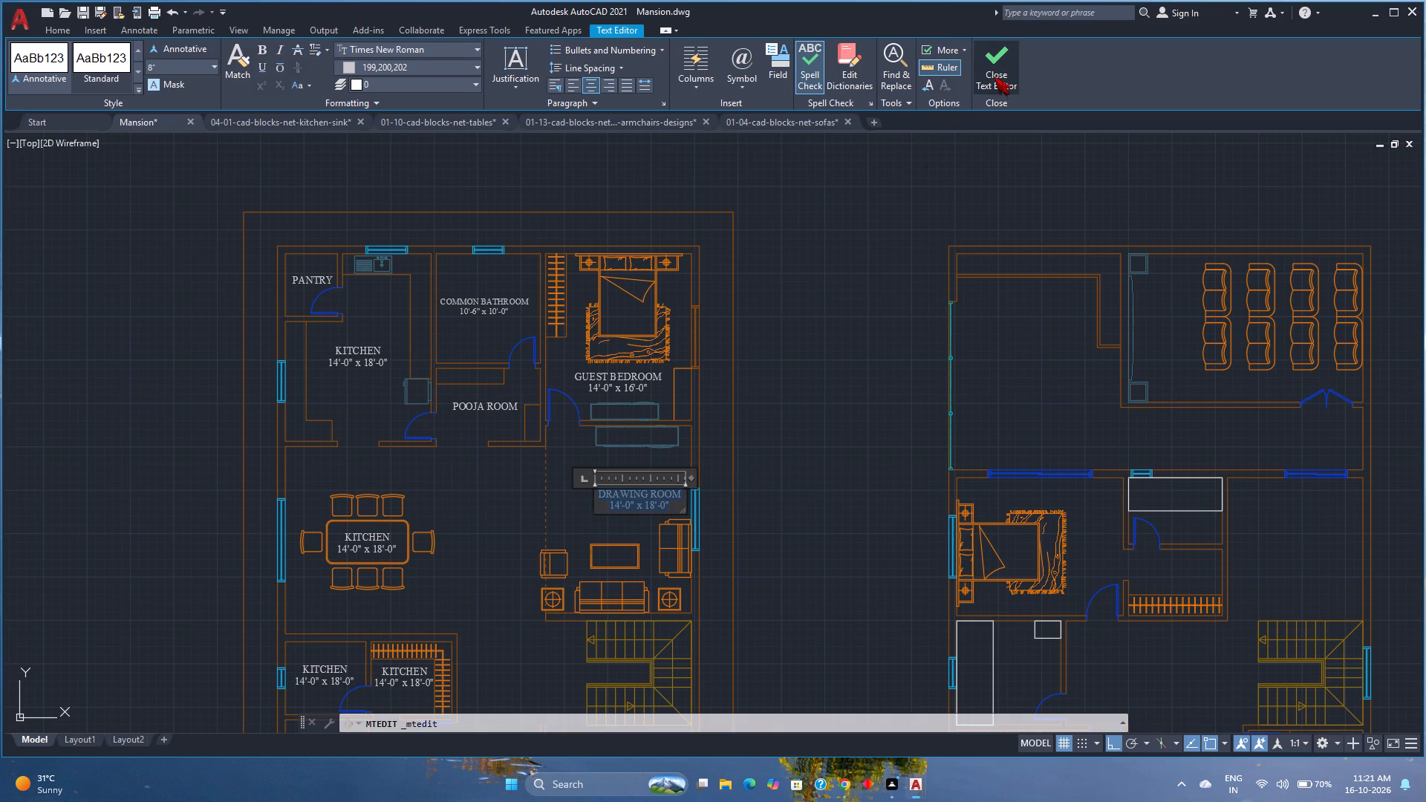
# Move the DRAWING ROOM label about 2'-5" horizontally to the left, toward the middle of the room.
pyautogui.click(626, 495)
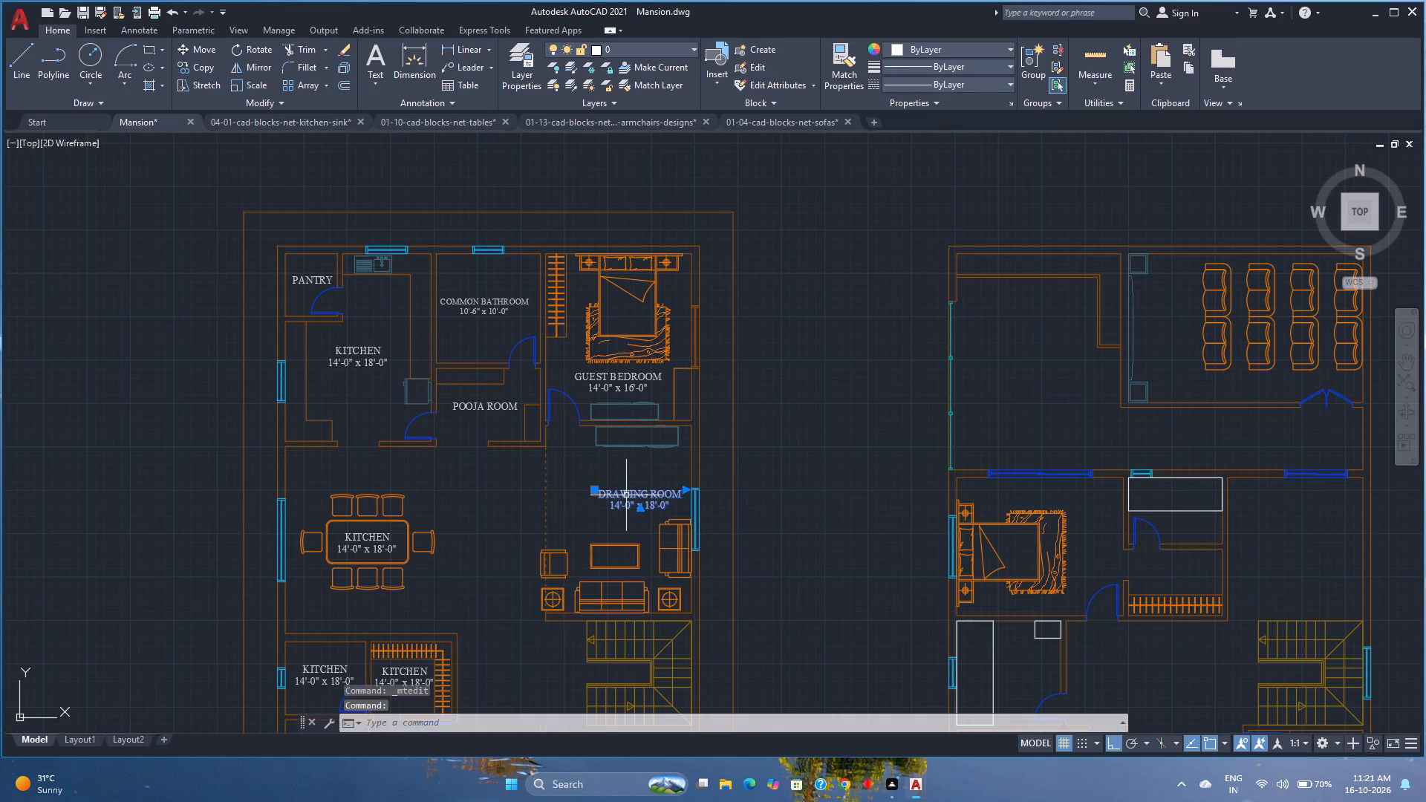
pyautogui.click(592, 492)
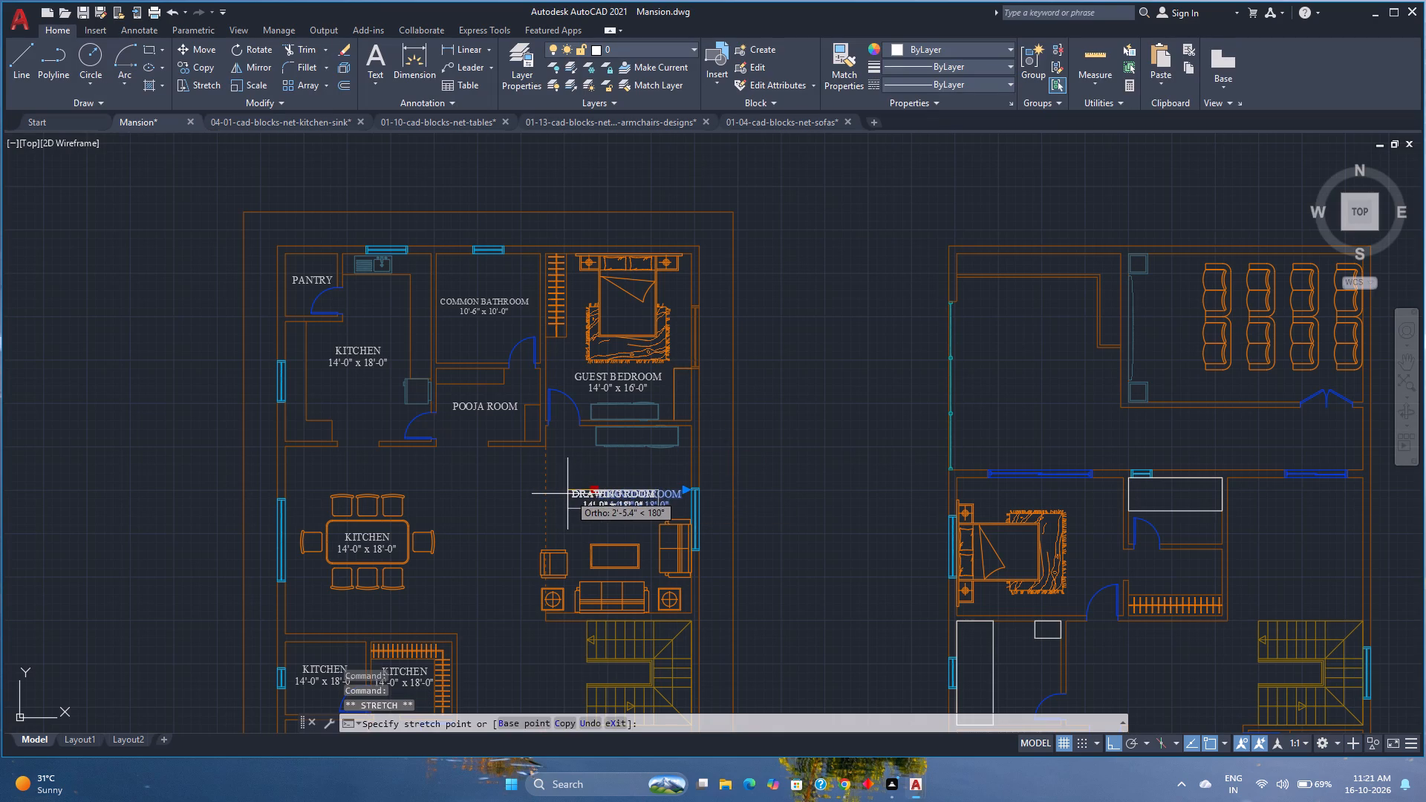
pyautogui.click(566, 494)
# Shift the DRAWING ROOM label 6" horizontally back to the right.
pyautogui.scroll(2, 556, 499)
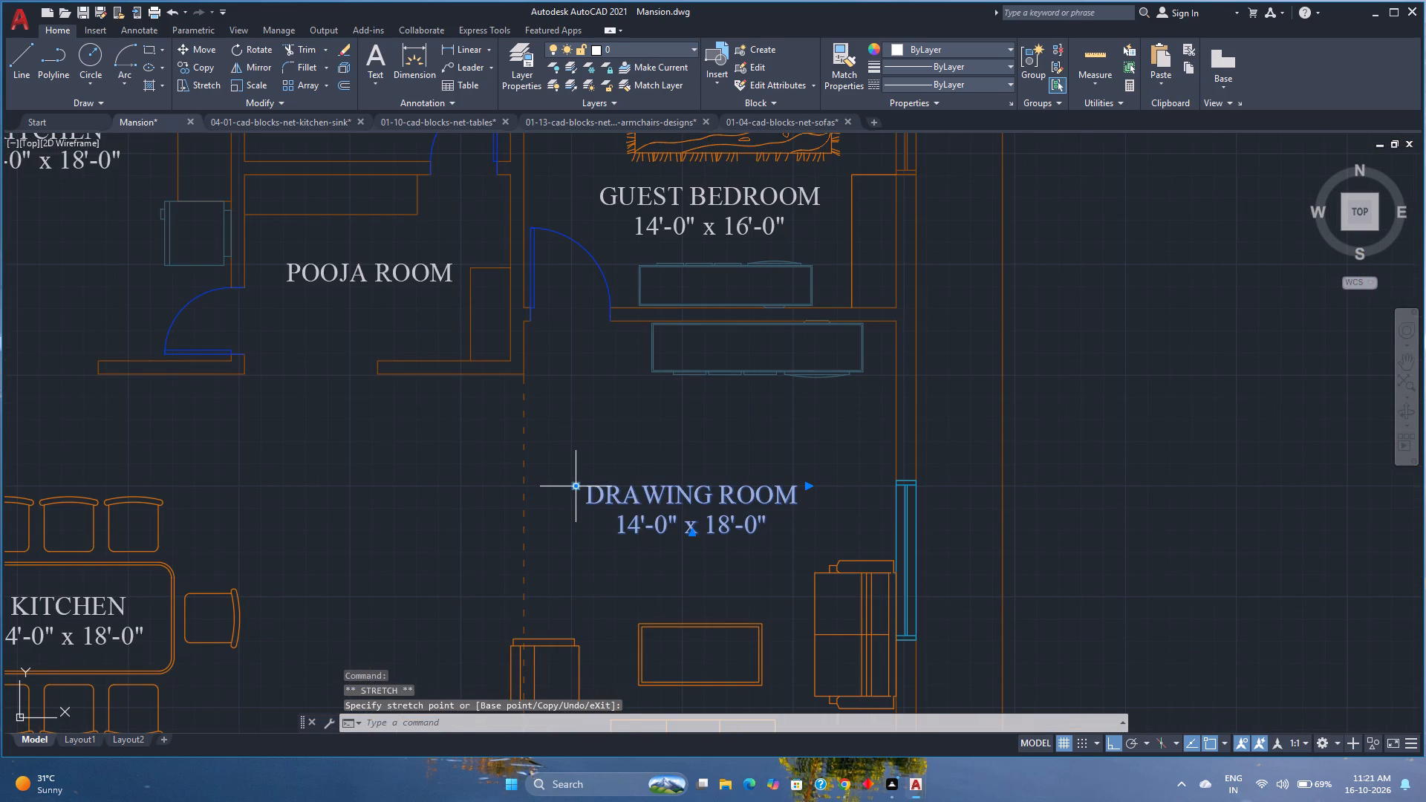
pyautogui.click(578, 484)
pyautogui.click(593, 484)
pyautogui.scroll(3, 585, 494)
pyautogui.click(562, 478)
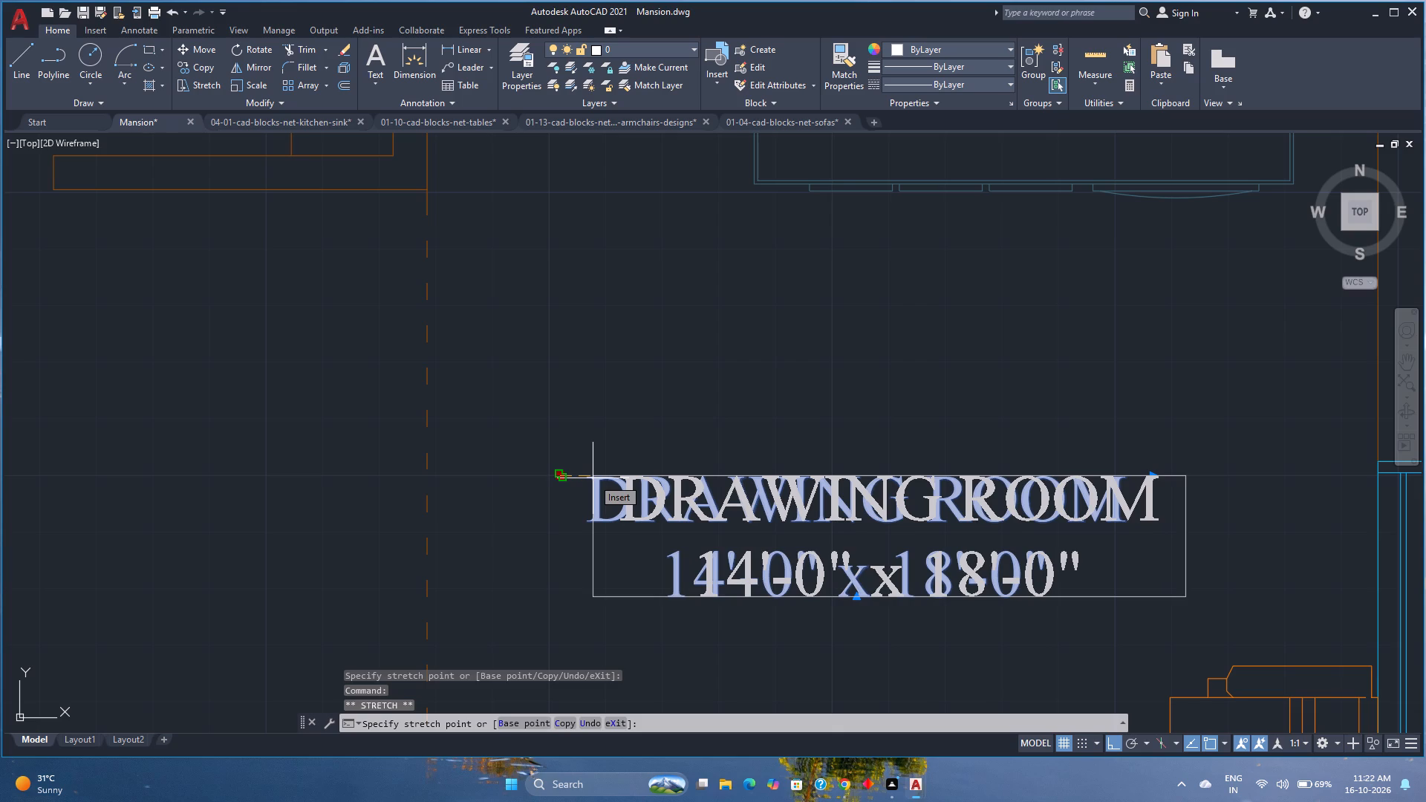
pyautogui.press('3')
pyautogui.press('Return')
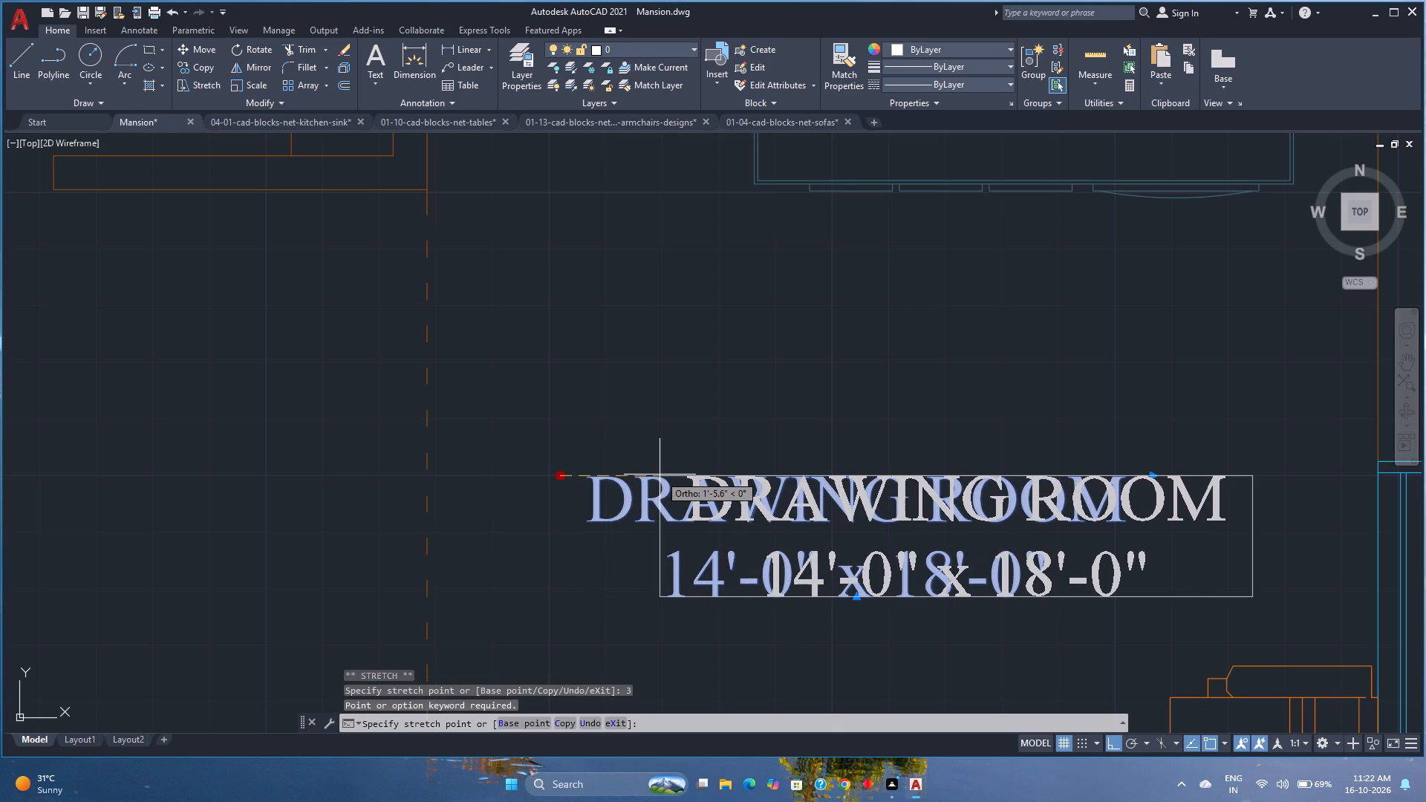
pyautogui.press('6')
pyautogui.press('Return')
pyautogui.scroll(-2, 660, 475)
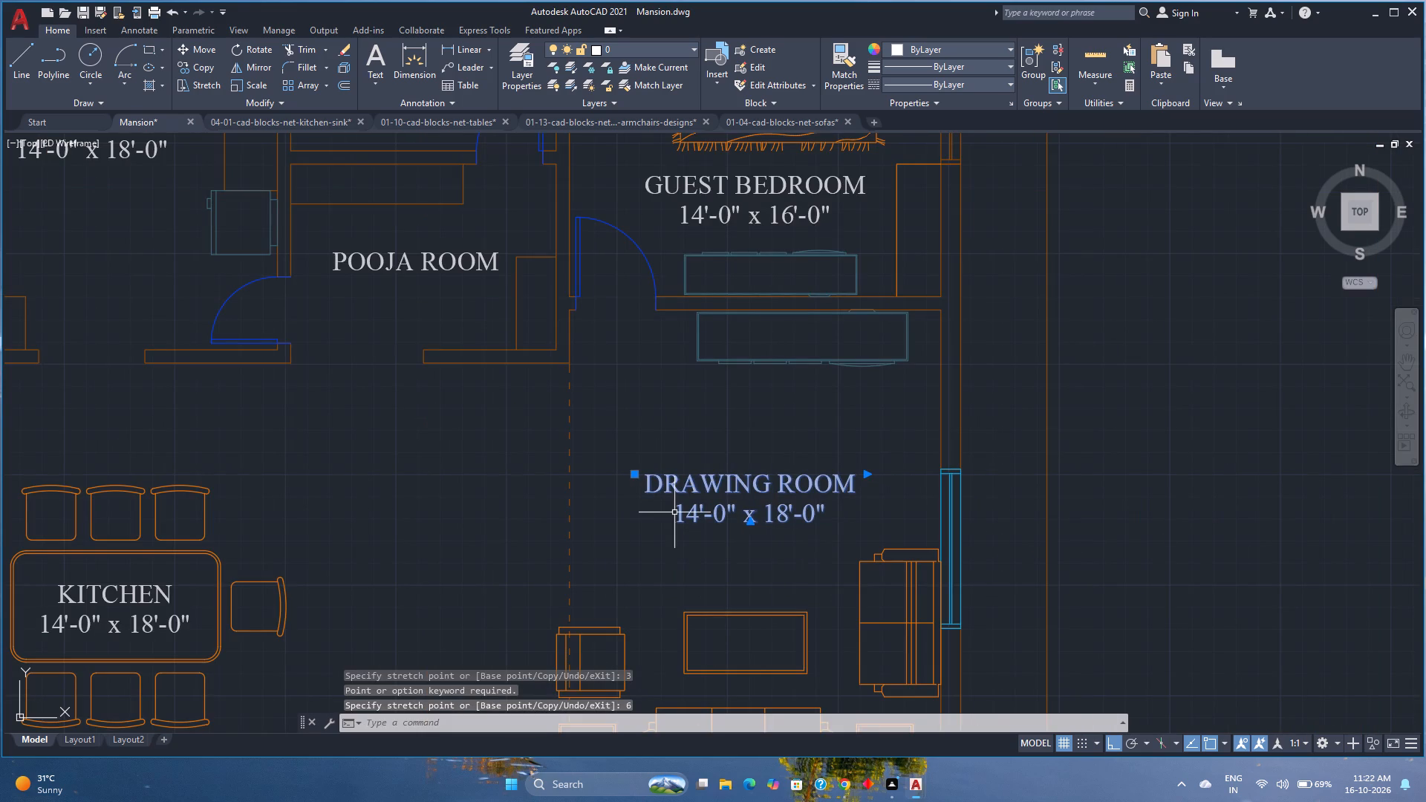
pyautogui.press('Escape')
# Change the KITCHEN name on the dining table to DINING ROOM and widen its text box so the name fits on one line.
pyautogui.scroll(-2, 674, 512)
pyautogui.moveTo(674, 512); pyautogui.dragTo(769, 518, button='middle')
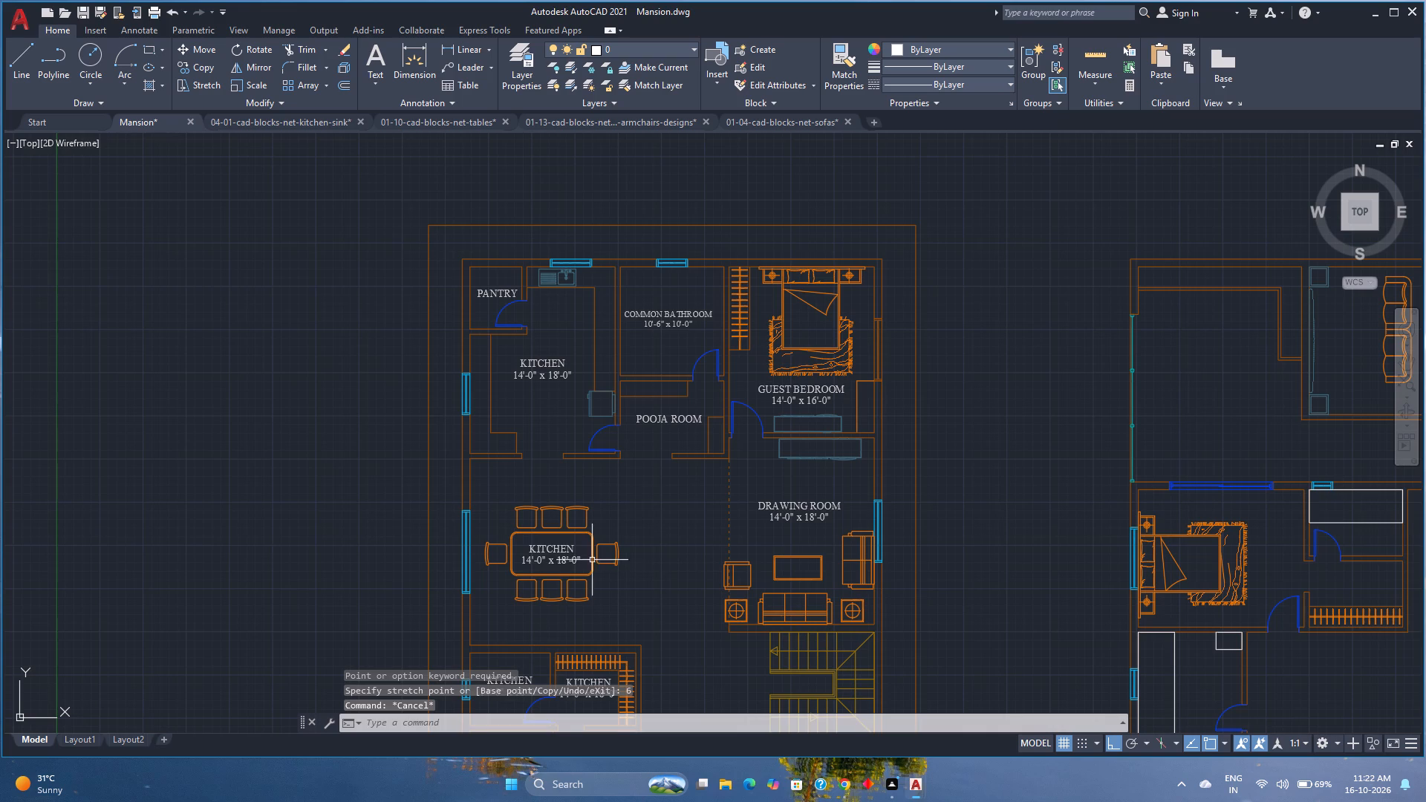
pyautogui.doubleClick(559, 550)
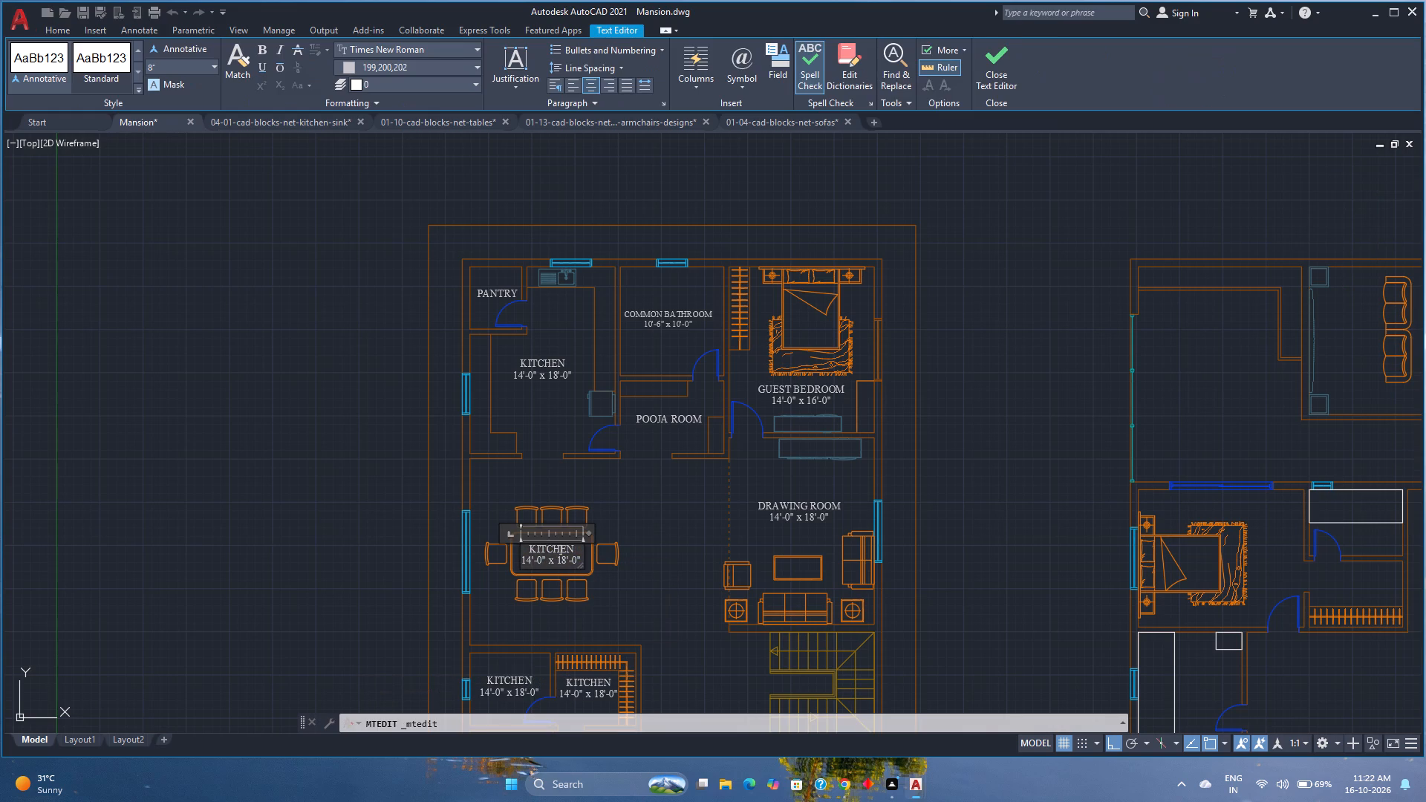
pyautogui.click(578, 552)
pyautogui.press('BackSpace')
pyautogui.press('BackSpace')
pyautogui.press('BackSpace')
pyautogui.press('BackSpace')
pyautogui.press('BackSpace')
pyautogui.press('BackSpace')
pyautogui.press('BackSpace')
pyautogui.write('DNI')
pyautogui.press('BackSpace')
pyautogui.press('BackSpace')
pyautogui.write('ININ')
pyautogui.press('g')
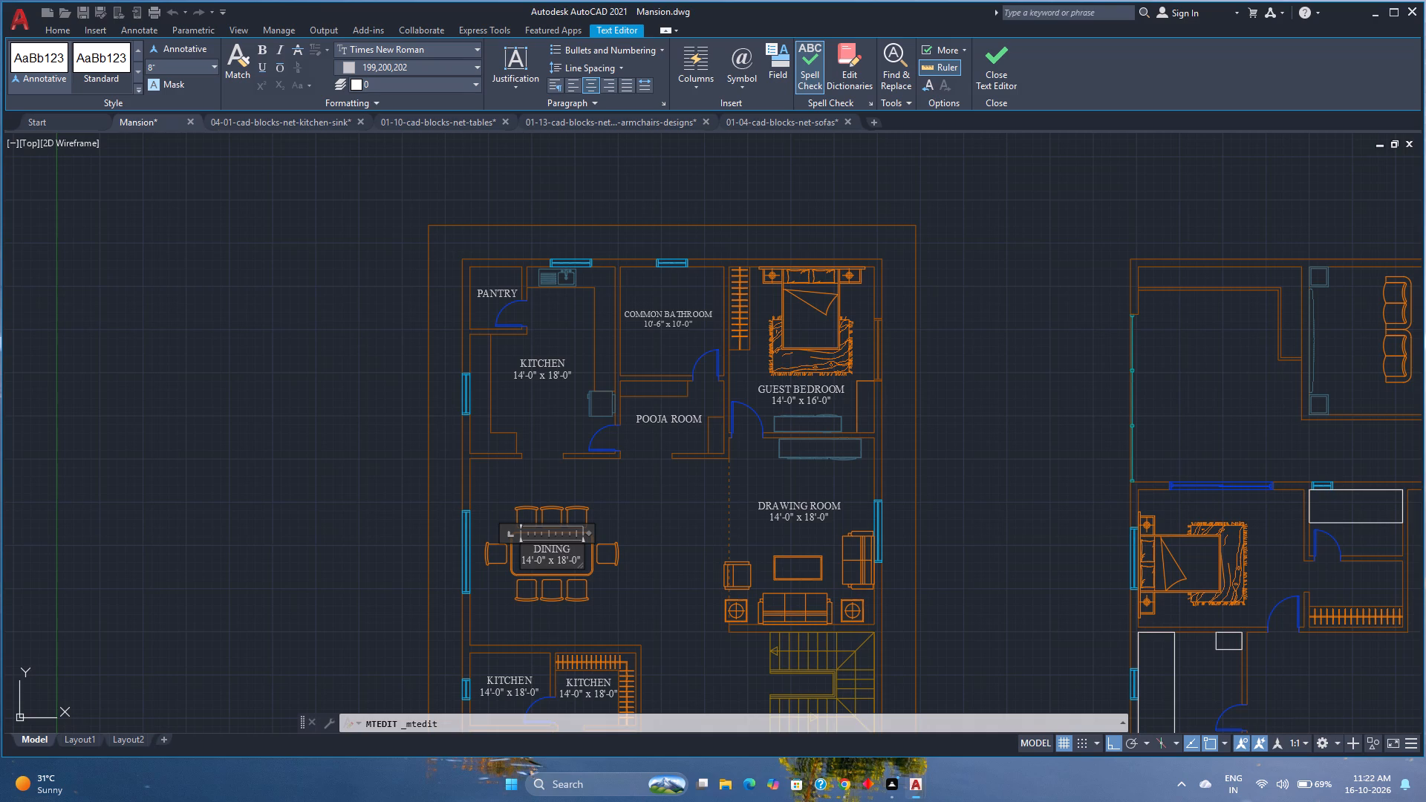
pyautogui.press('space')
pyautogui.write('ROOM')
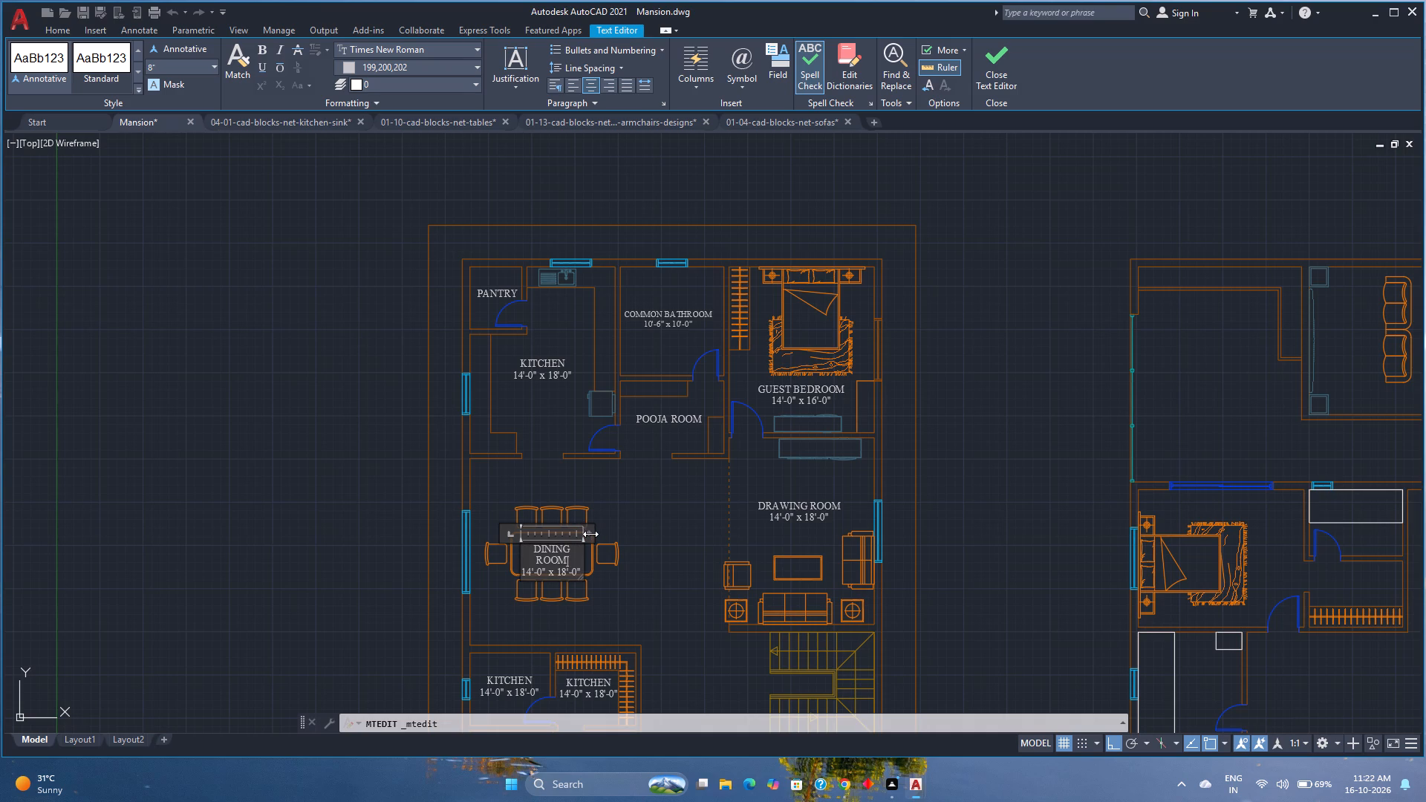
pyautogui.moveTo(590, 534); pyautogui.dragTo(604, 533)
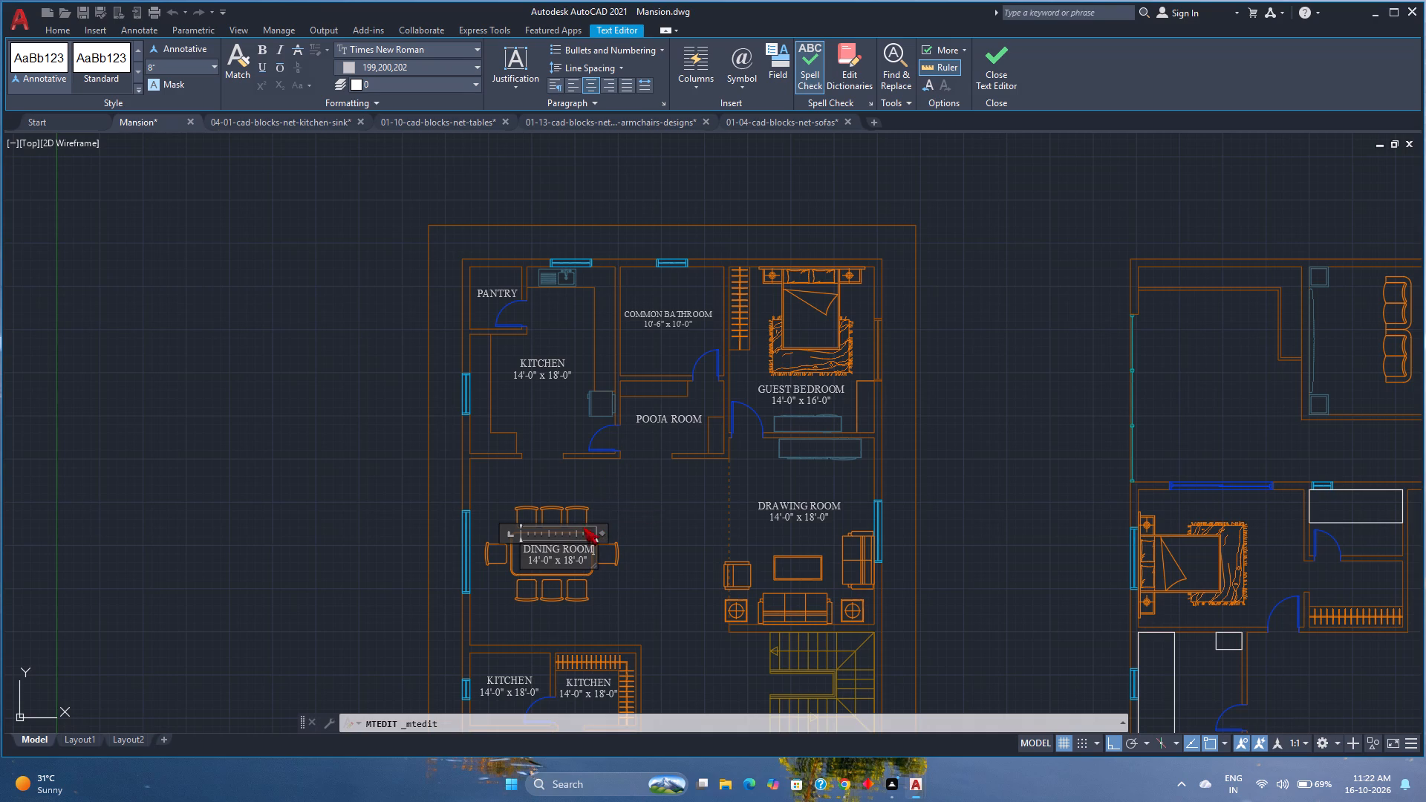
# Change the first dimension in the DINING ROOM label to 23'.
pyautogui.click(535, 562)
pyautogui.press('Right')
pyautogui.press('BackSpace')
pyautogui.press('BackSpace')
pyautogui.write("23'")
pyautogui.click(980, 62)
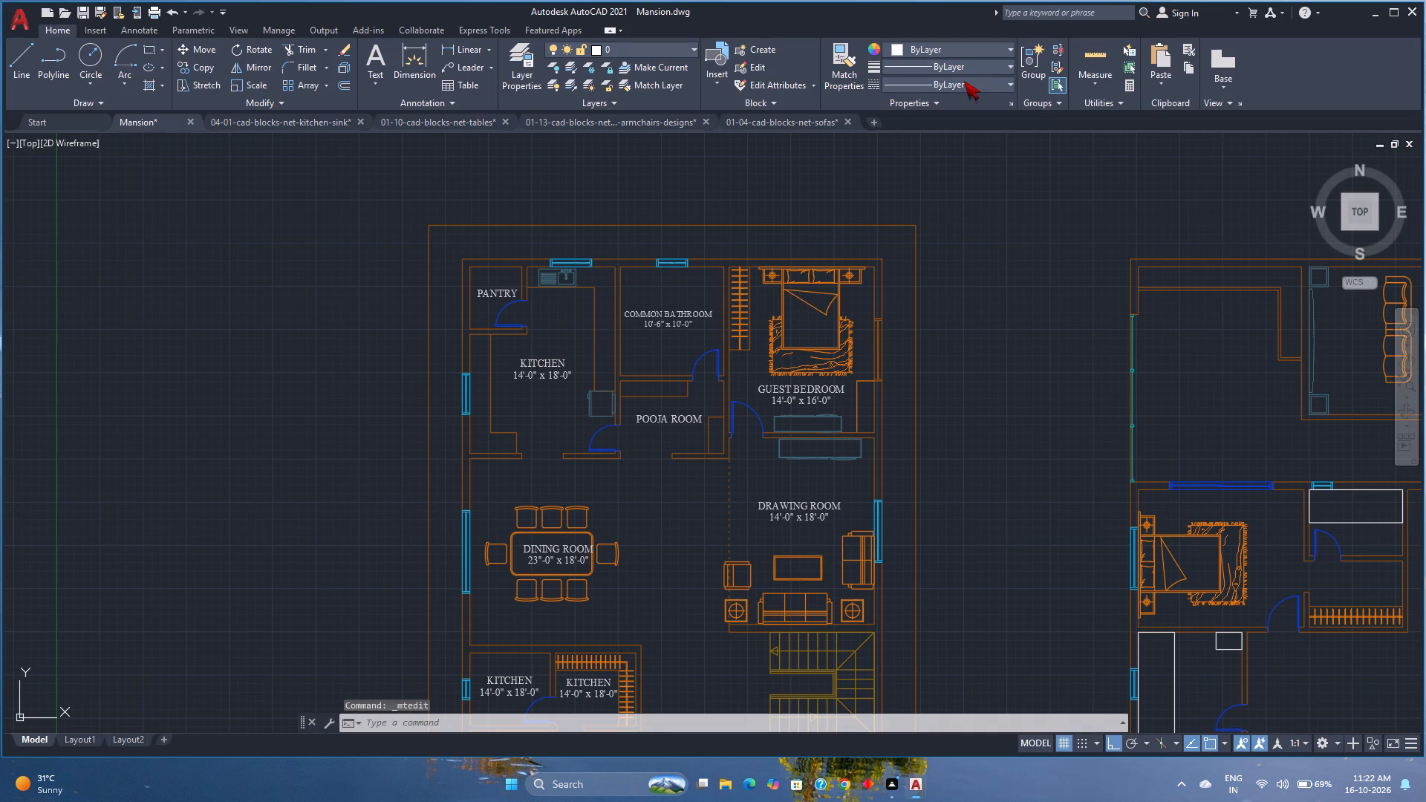
# Quick-measure the dining area's length and width between its walls.
pyautogui.click(1095, 60)
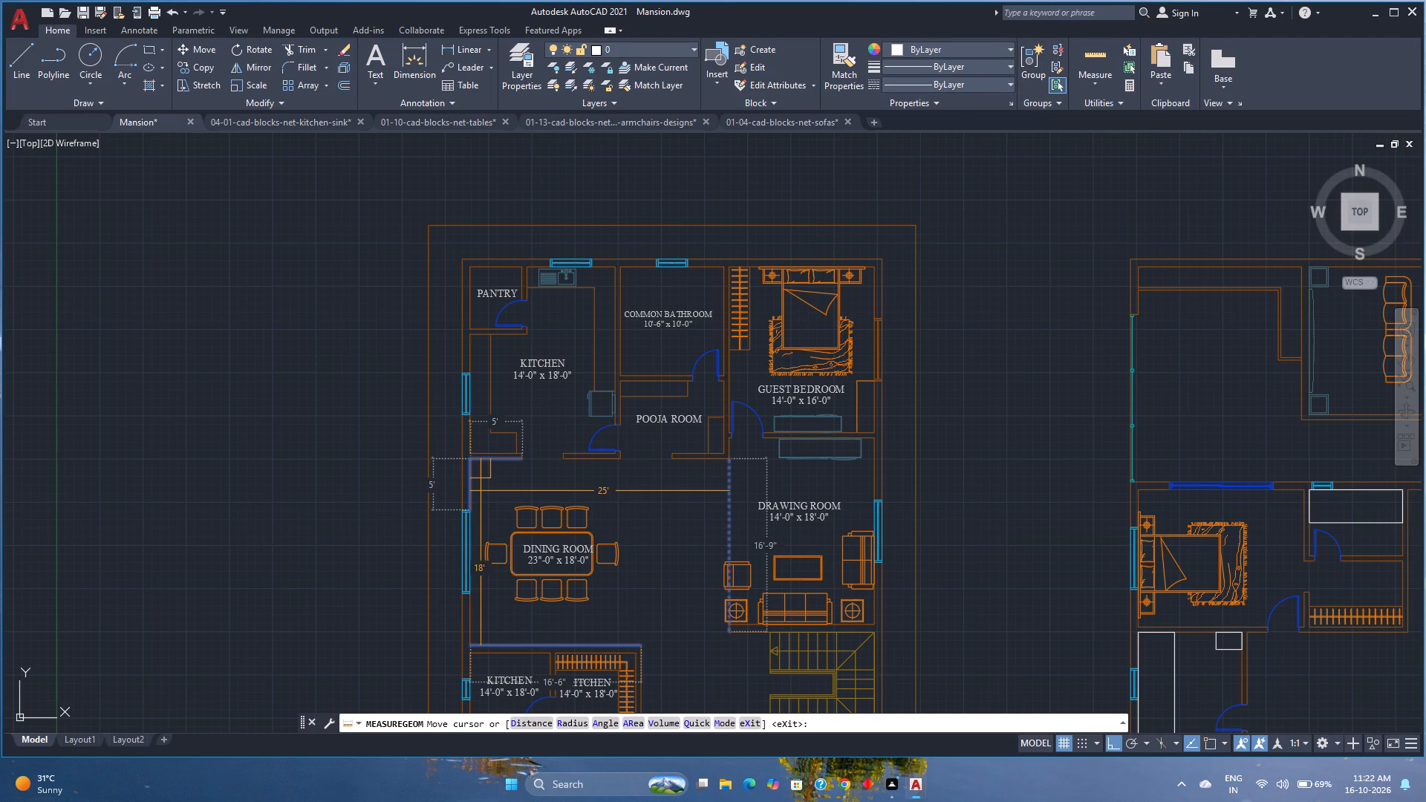
pyautogui.press('Escape')
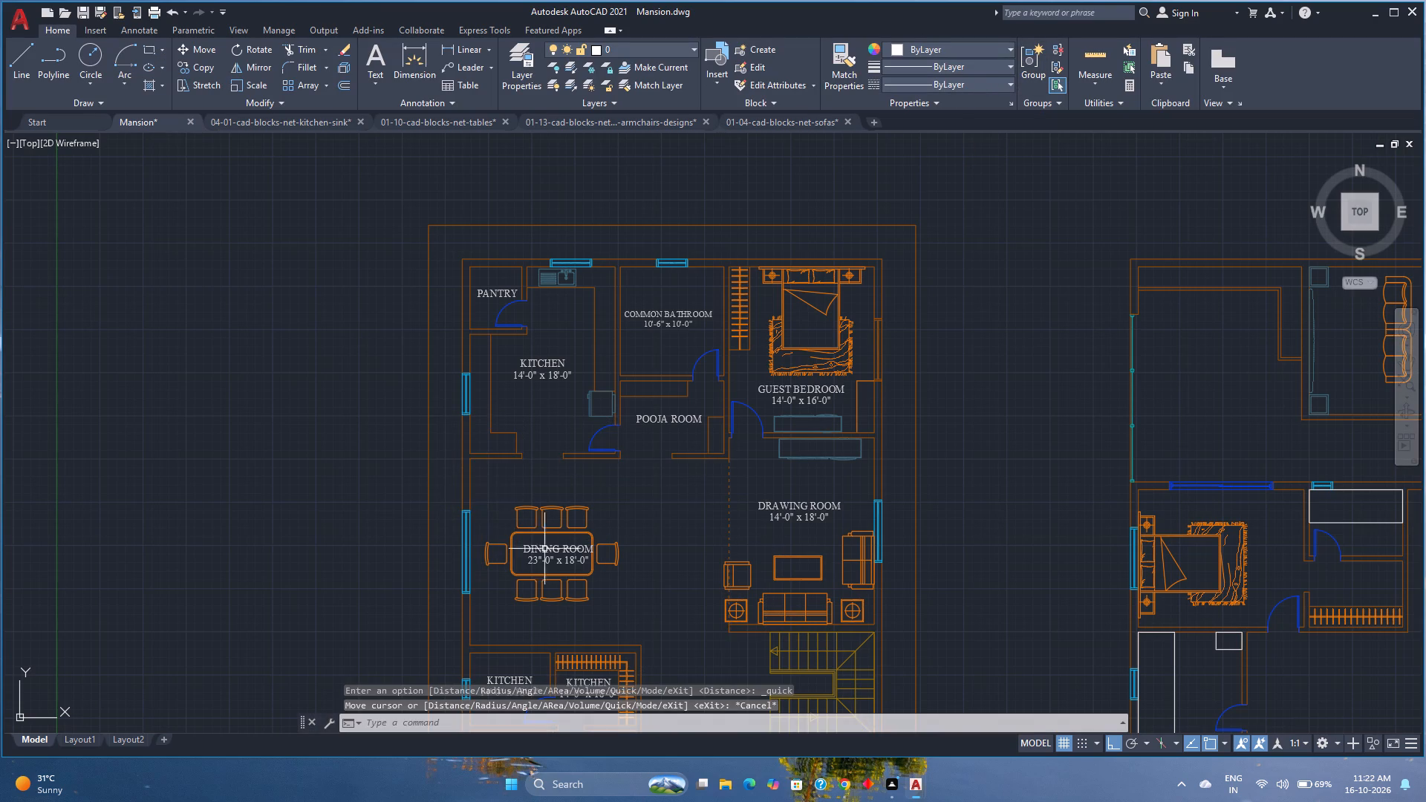
# Narrow the DINING ROOM label's text box so it fits closely around the name.
pyautogui.scroll(2, 564, 562)
pyautogui.doubleClick(568, 535)
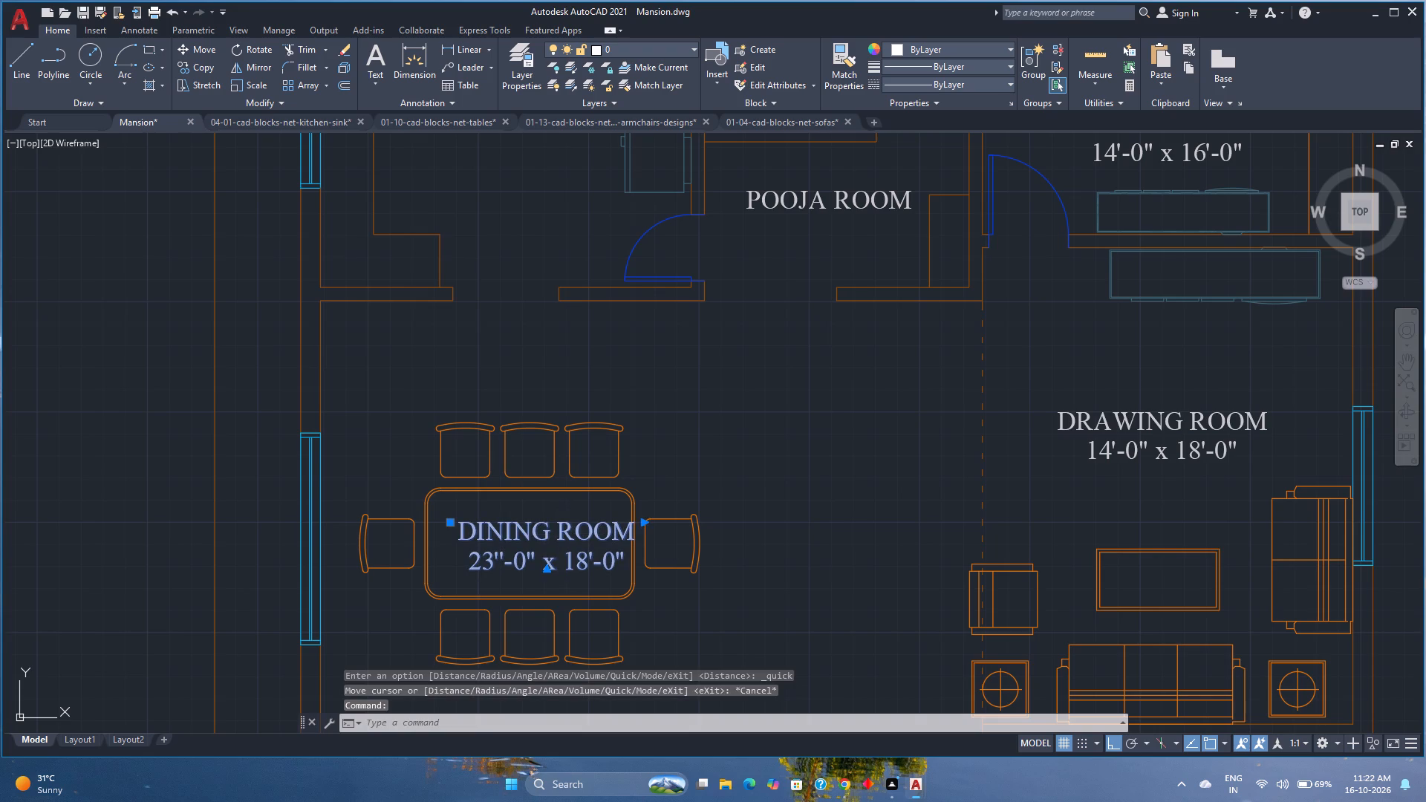
pyautogui.scroll(1, 568, 535)
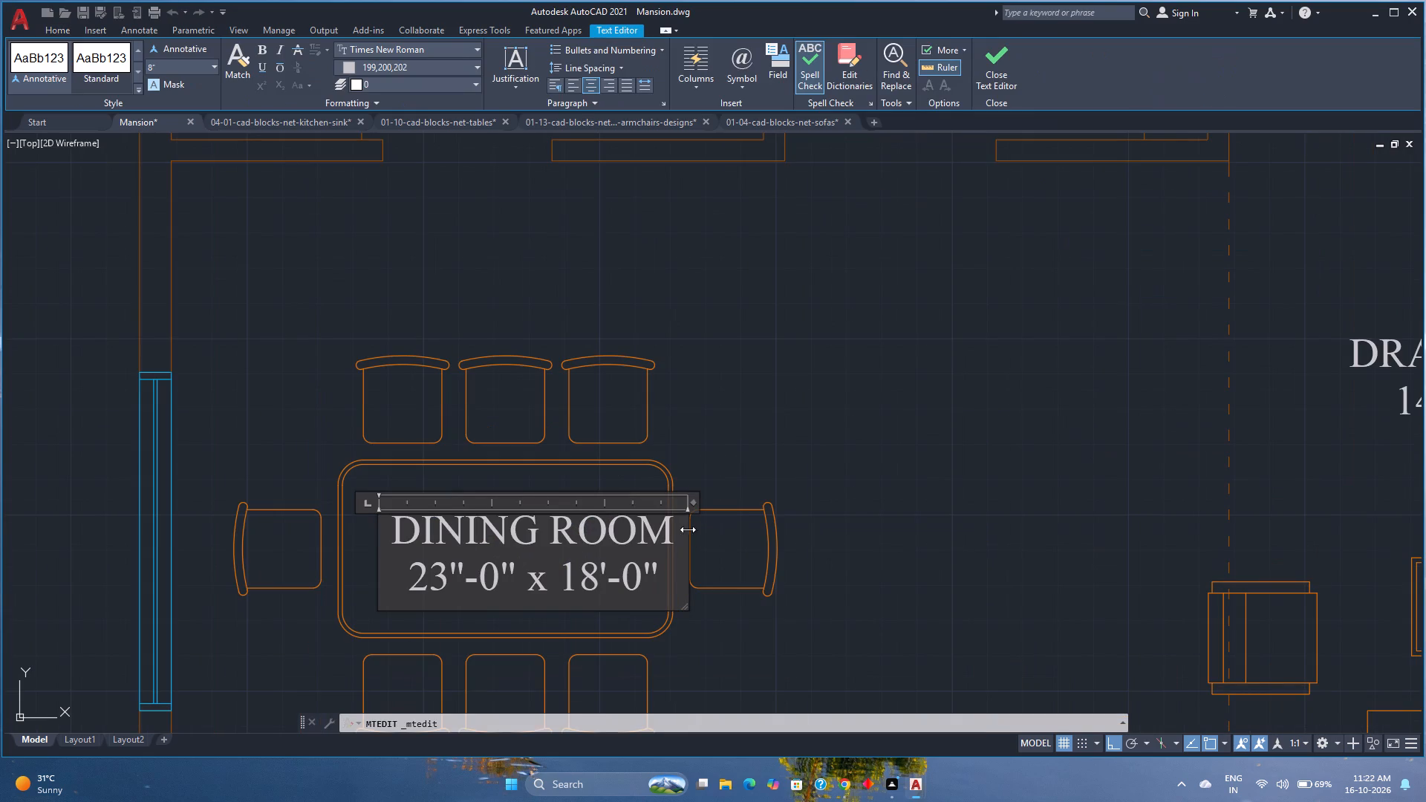
pyautogui.moveTo(690, 506); pyautogui.dragTo(668, 507)
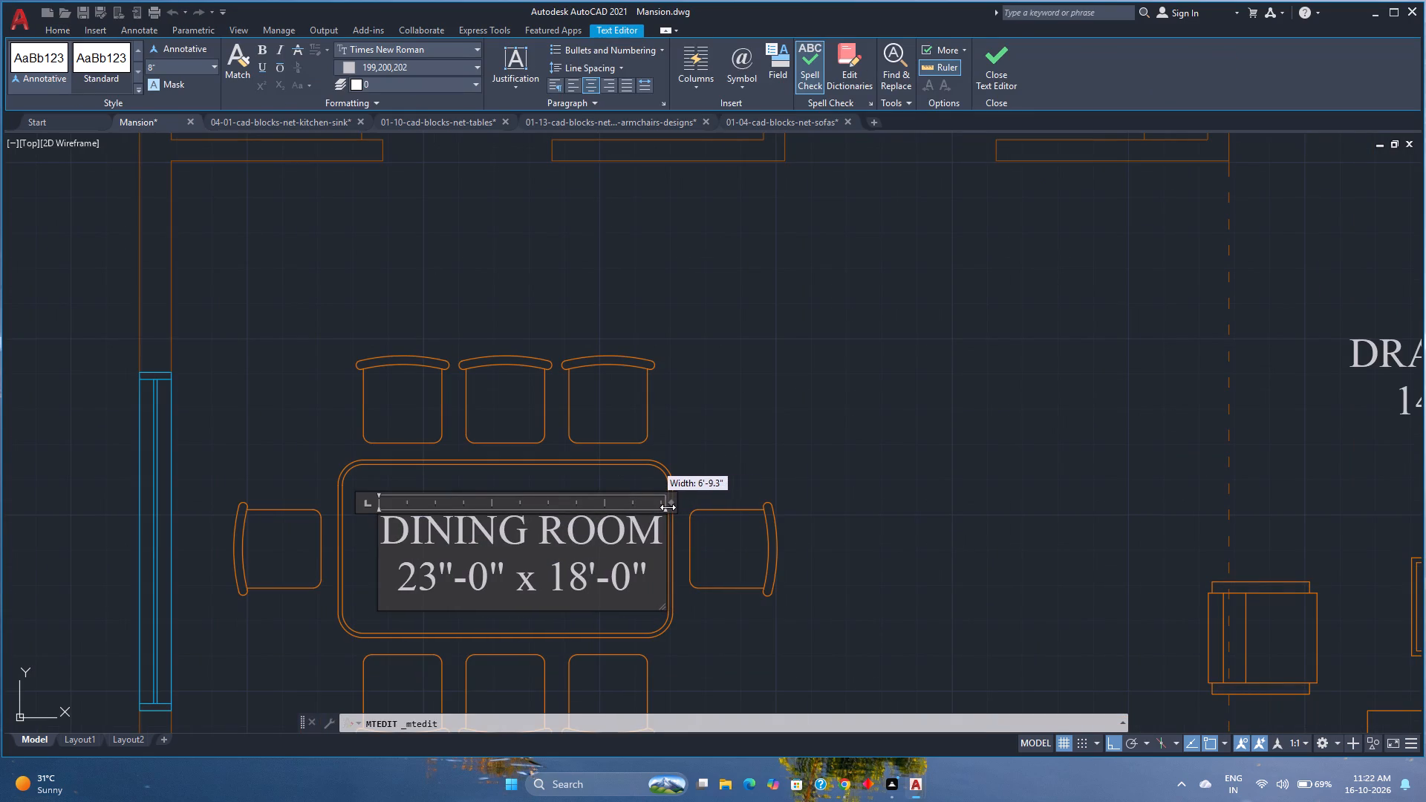
pyautogui.moveTo(668, 507); pyautogui.dragTo(664, 509)
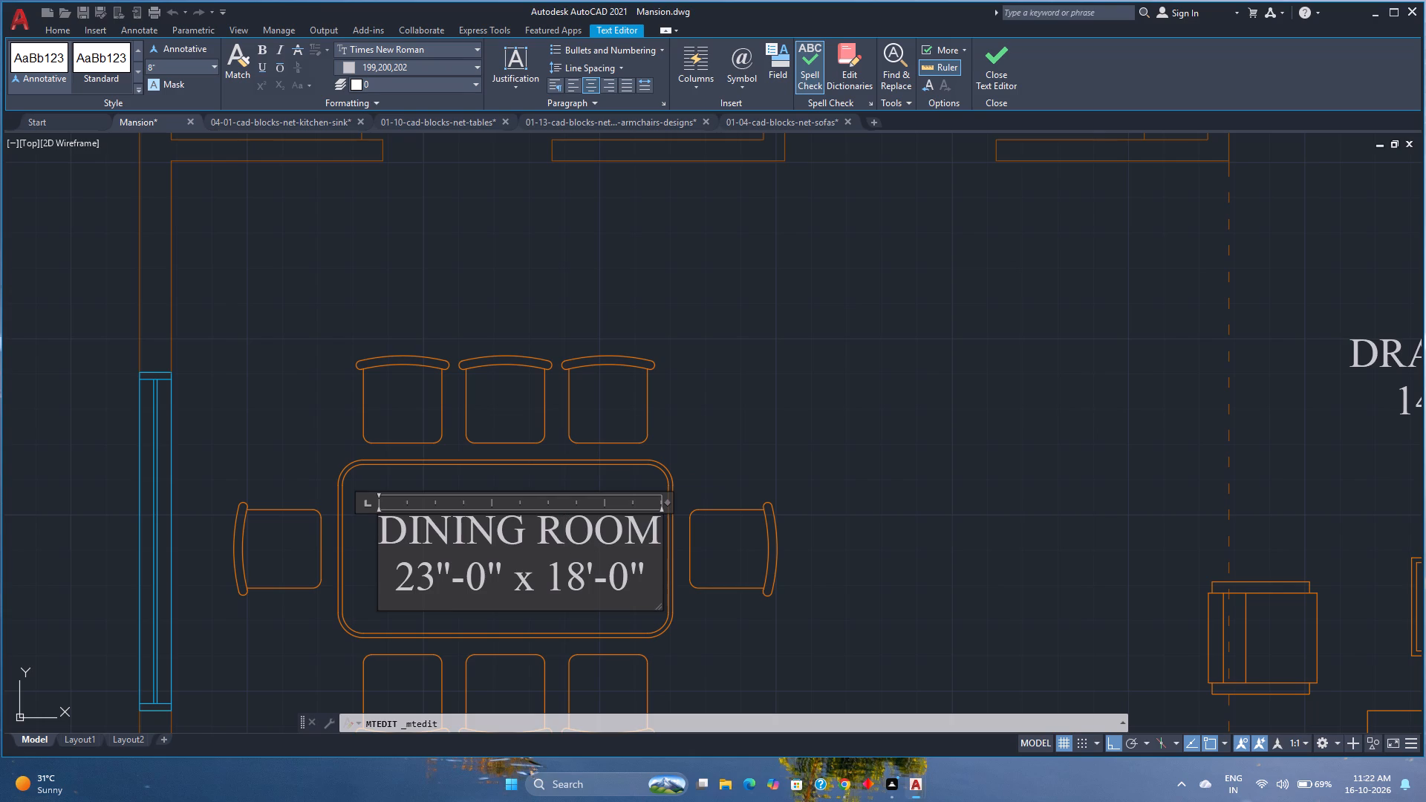
# Set the room size in the DINING ROOM label to 25'-0" x 18'-0".
pyautogui.click(441, 573)
pyautogui.press('BackSpace')
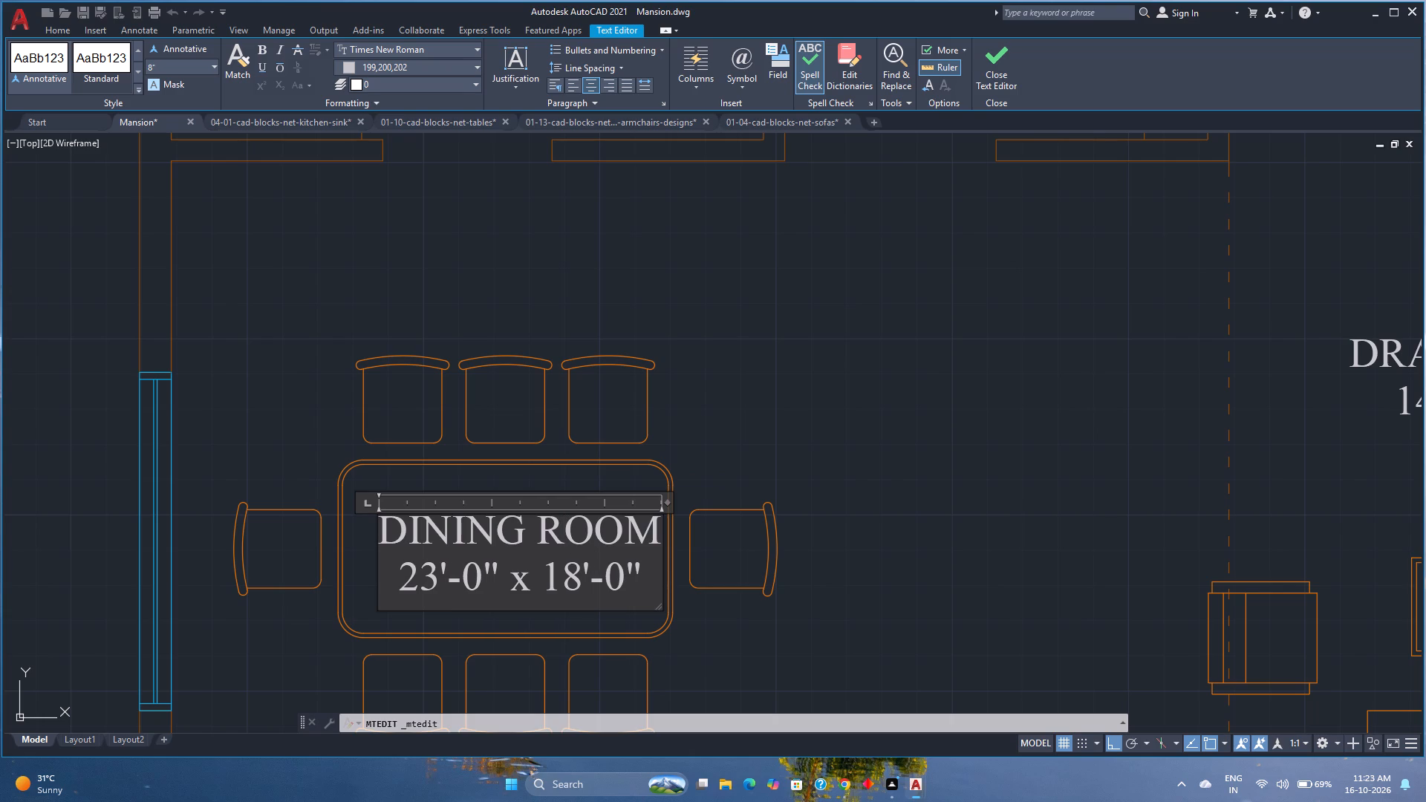
pyautogui.press('BackSpace')
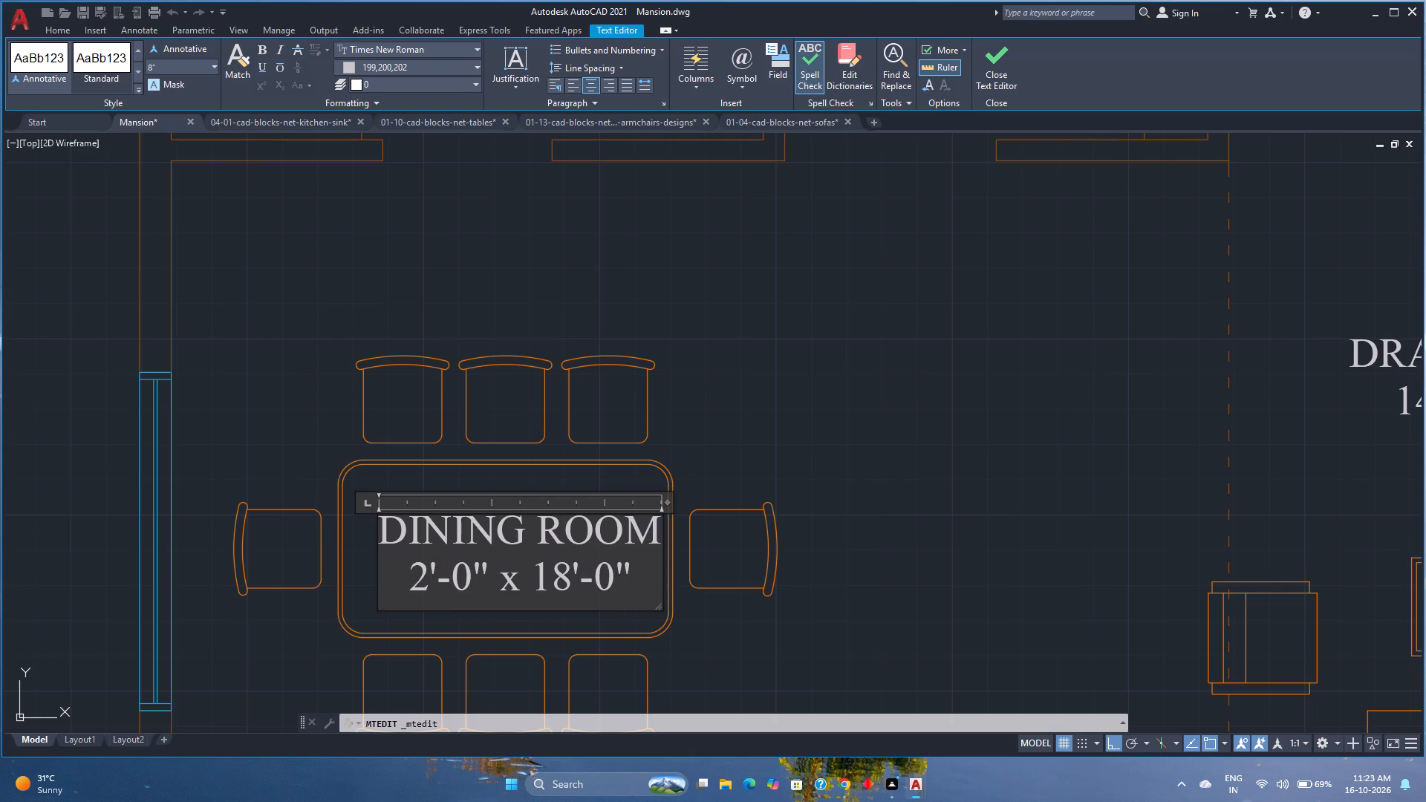
pyautogui.press('5')
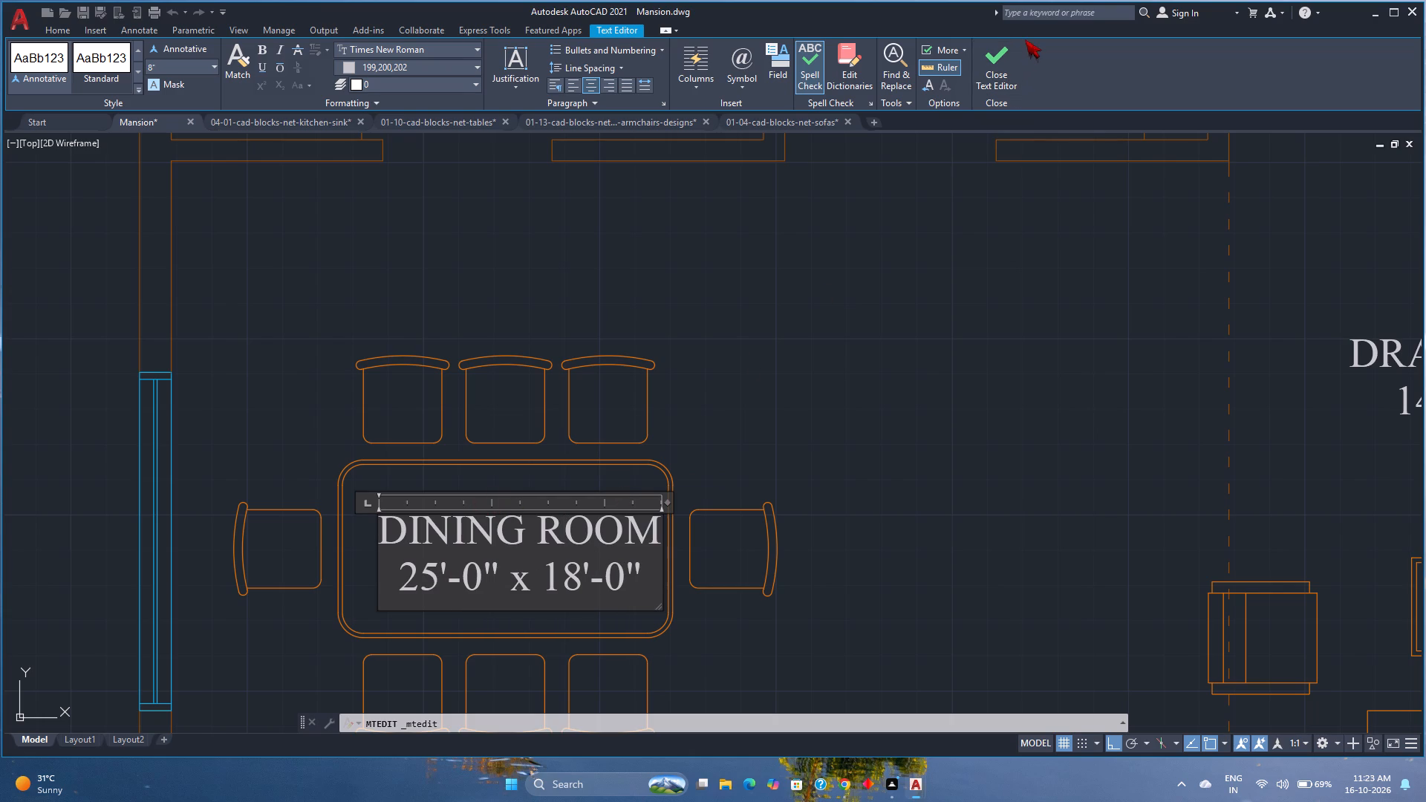
pyautogui.click(1000, 52)
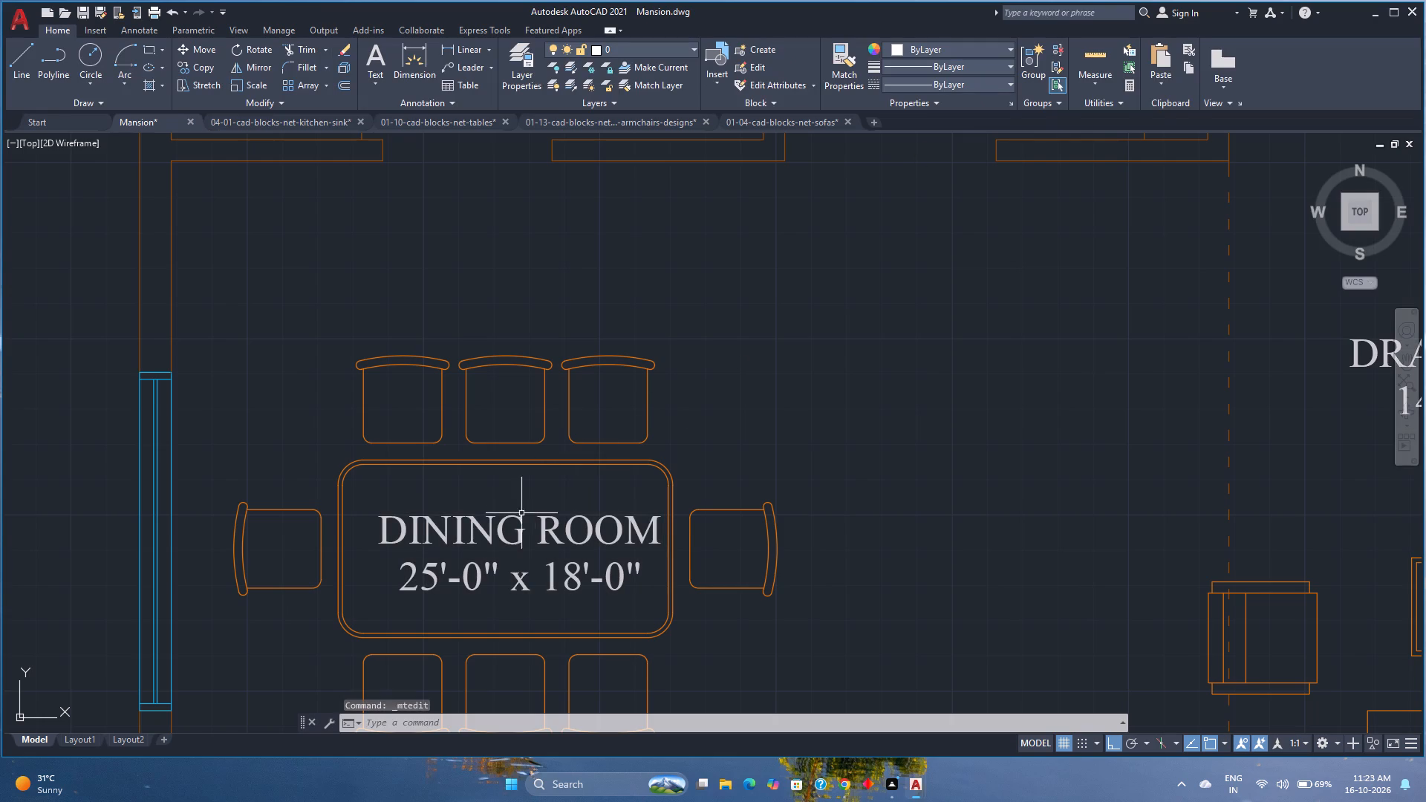
# Shift the DINING ROOM label slightly left so it sits centered inside the dining table outline.
pyautogui.click(518, 538)
pyautogui.click(379, 516)
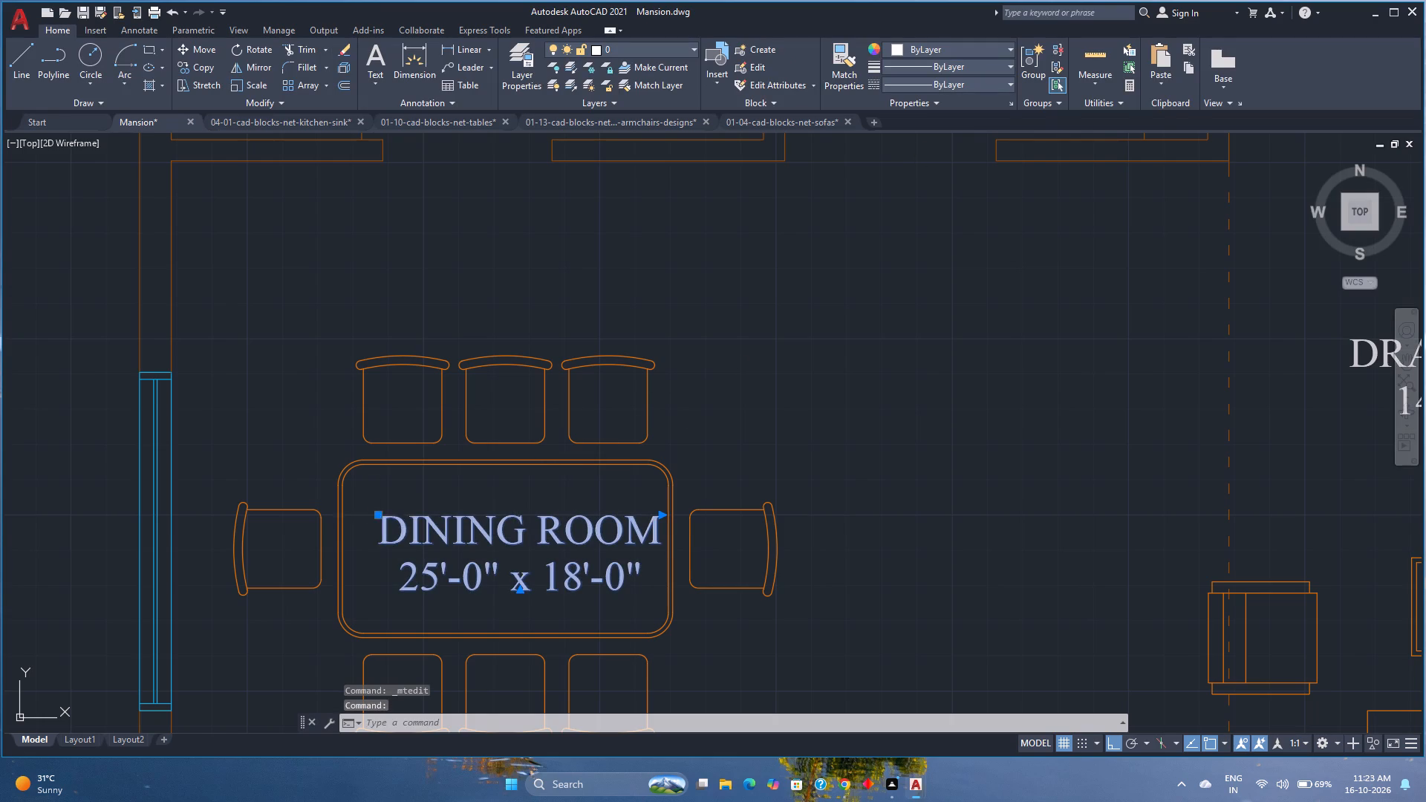
pyautogui.click(366, 516)
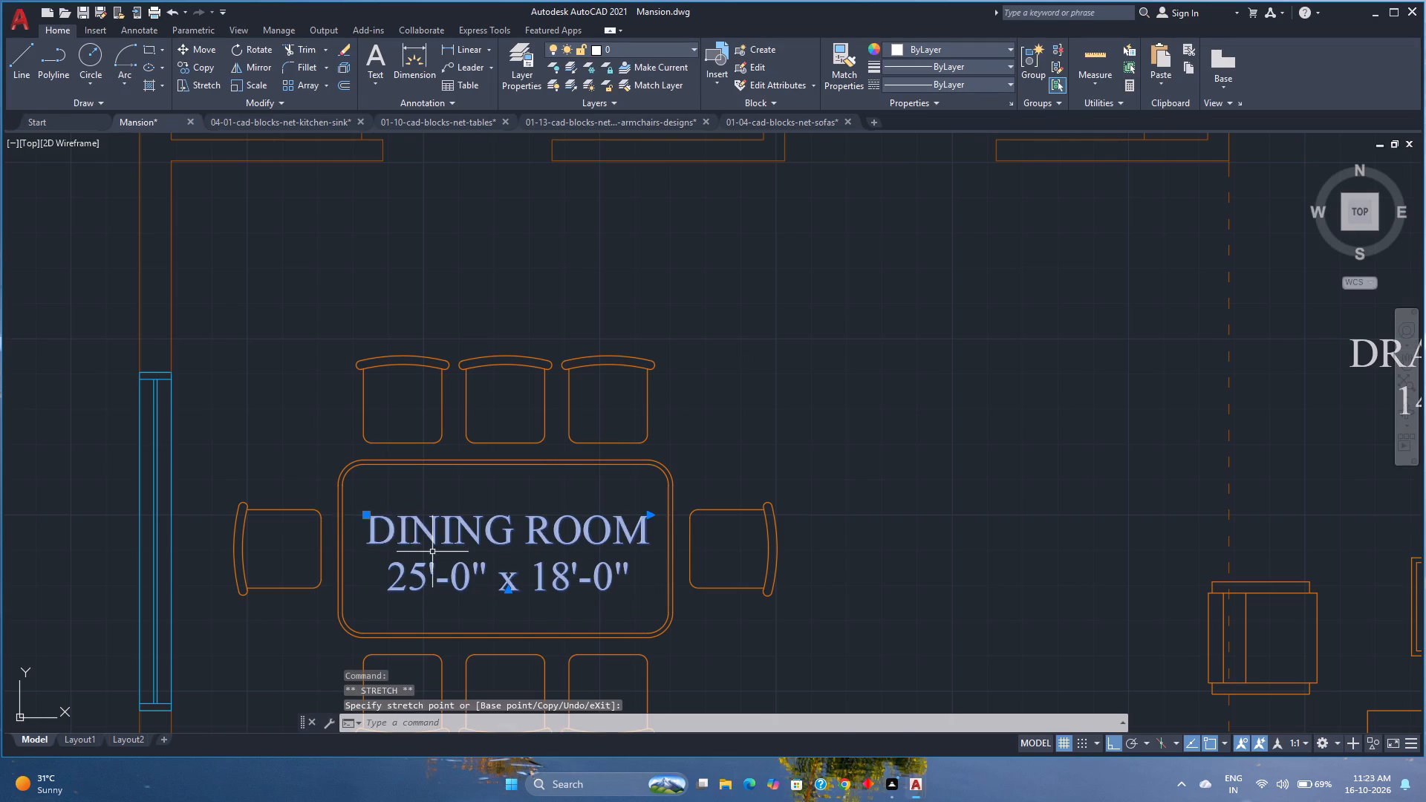
pyautogui.scroll(-2, 437, 553)
pyautogui.press('Escape')
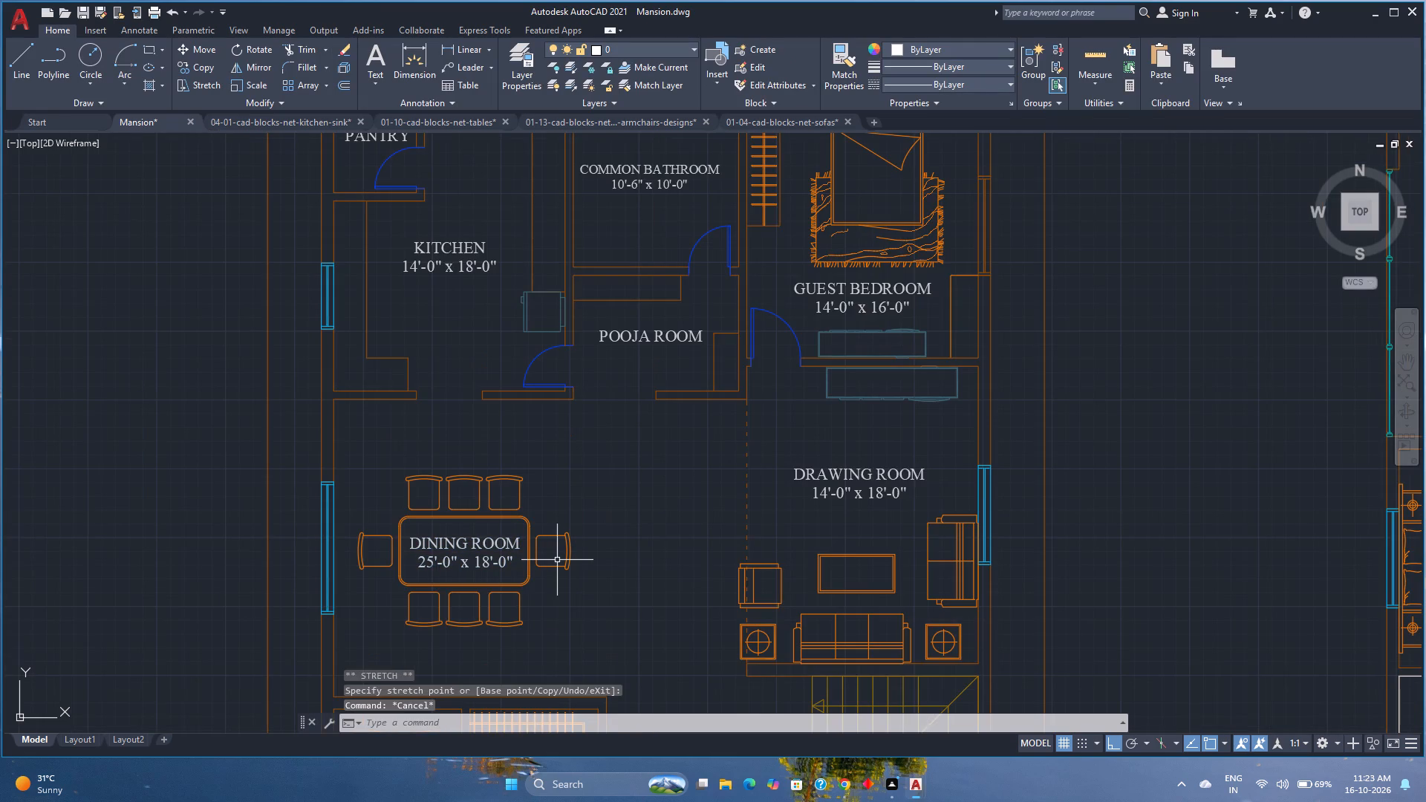
# Save the drawing.
pyautogui.hotkey('ctrl', 's')
# Examine the remaining KITCHEN labels in the bedroom and the two small rooms below the dining area.
pyautogui.scroll(-1, 557, 560)
pyautogui.moveTo(565, 586); pyautogui.dragTo(446, 446, button='middle')
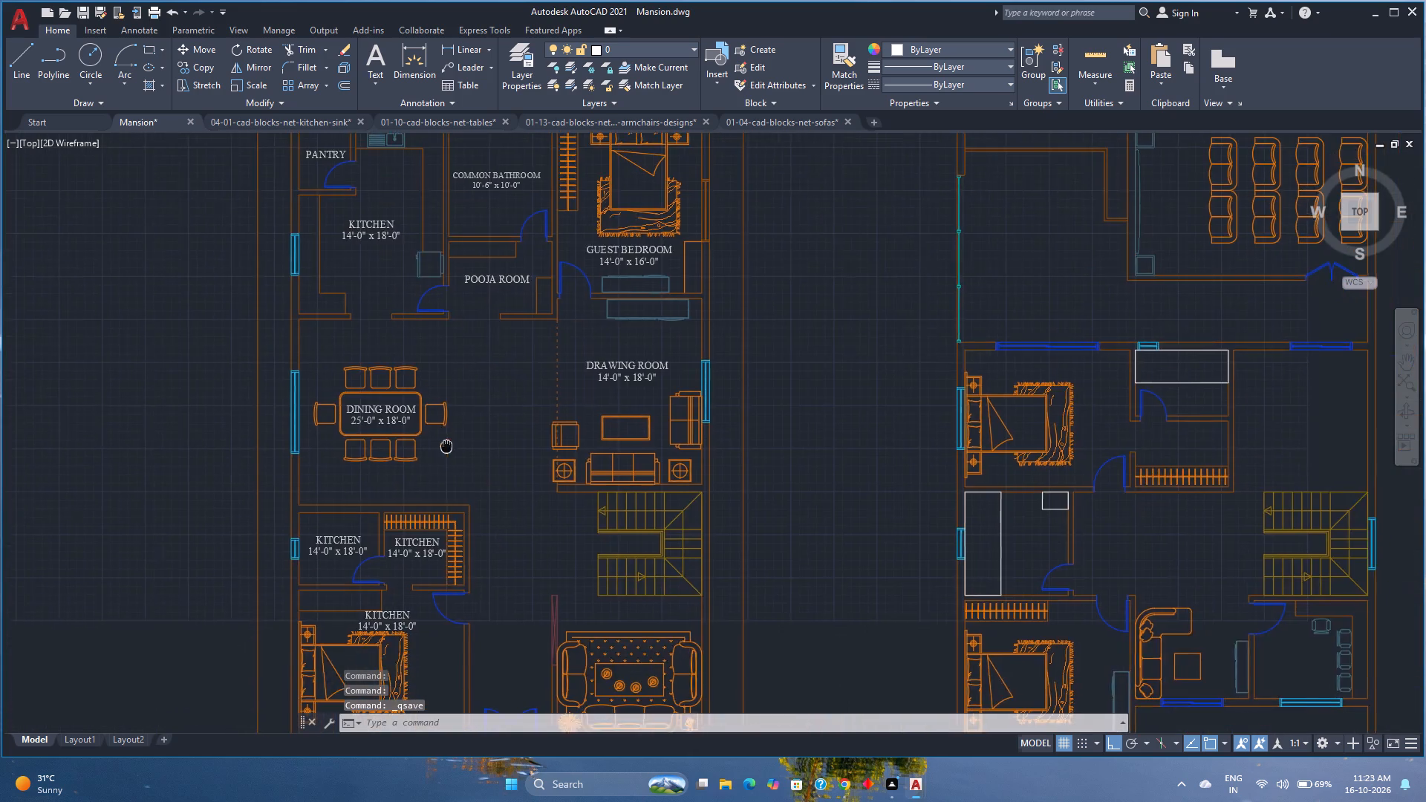
pyautogui.scroll(1, 446, 439)
pyautogui.scroll(-1, 398, 481)
pyautogui.moveTo(461, 561); pyautogui.dragTo(474, 501, button='middle')
pyautogui.middleClick(474, 501)
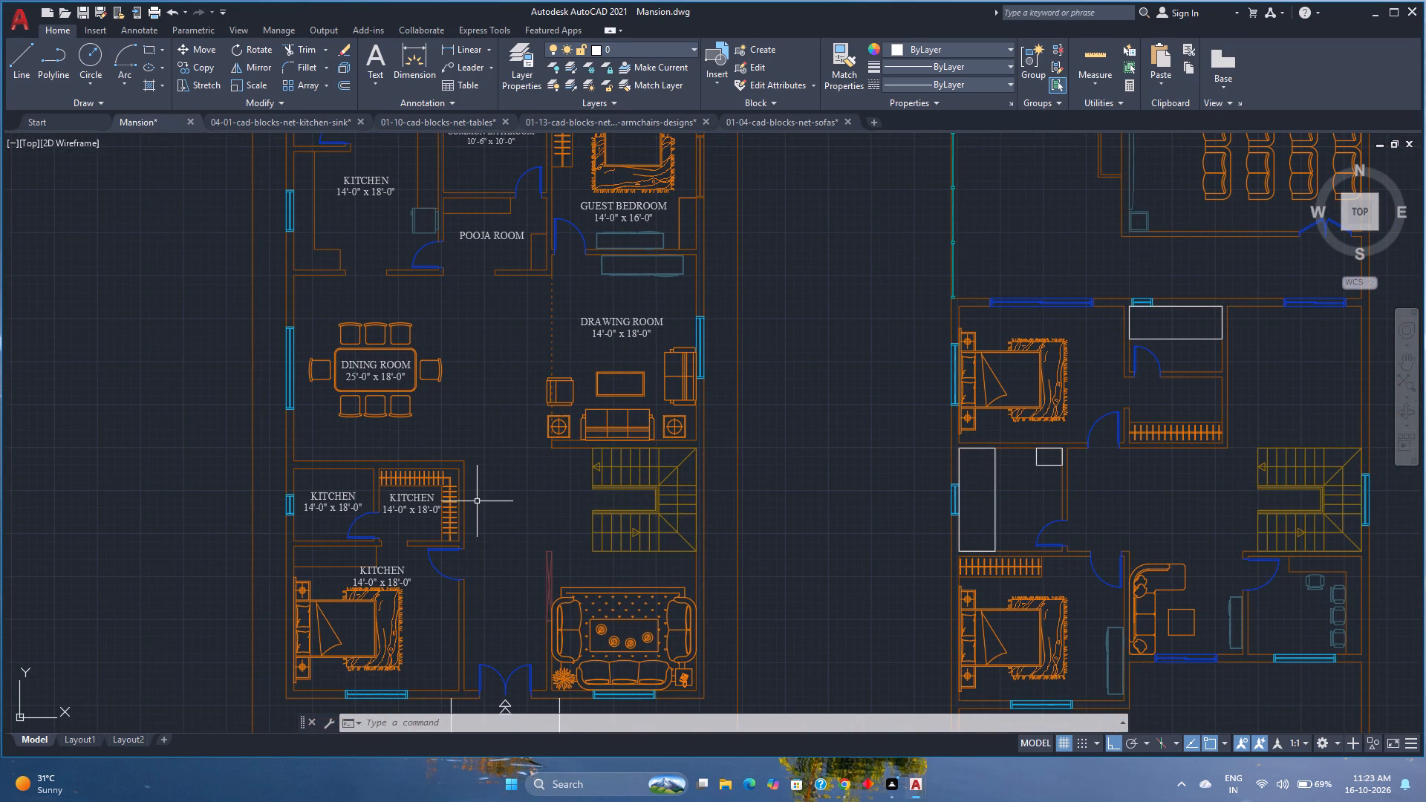
pyautogui.scroll(-1, 477, 501)
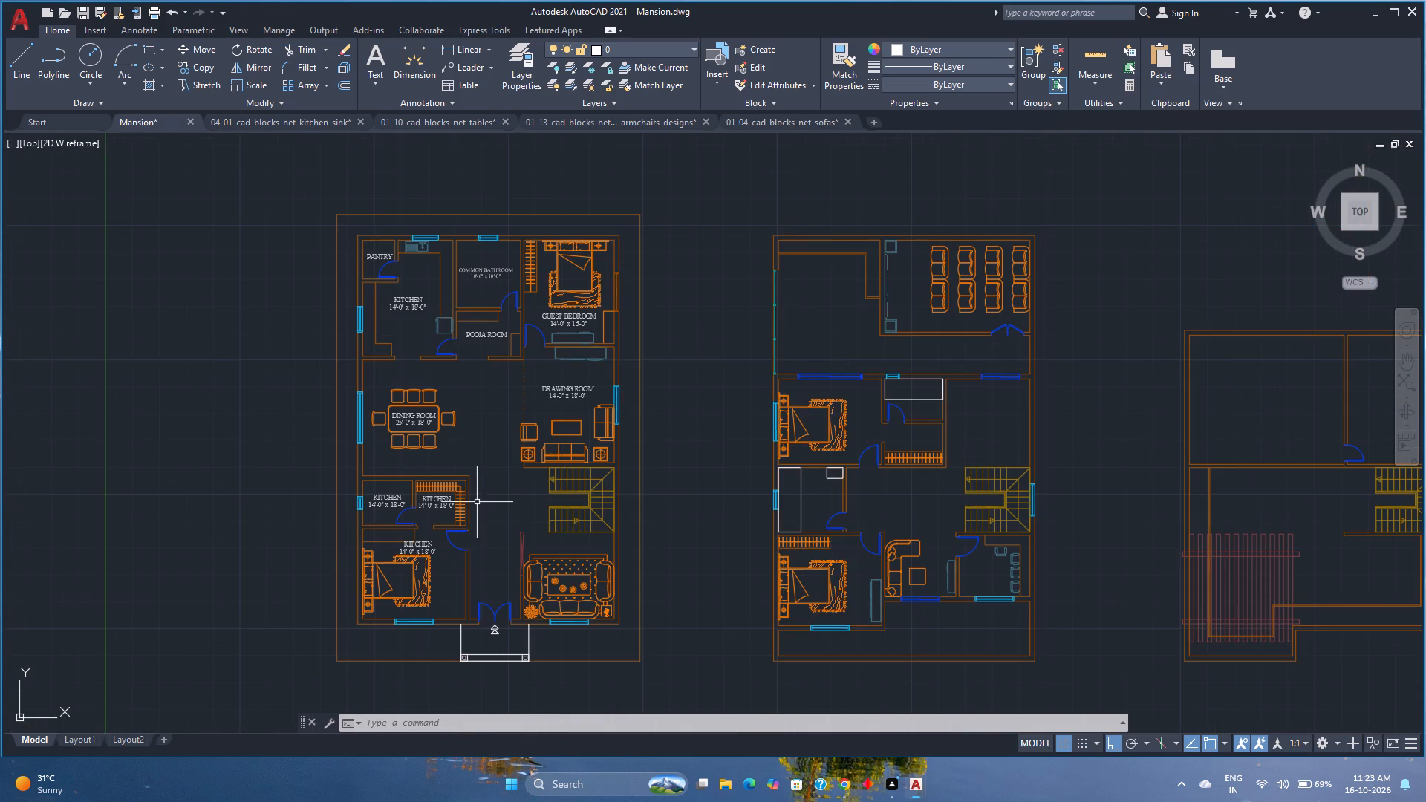
pyautogui.scroll(2, 498, 566)
pyautogui.moveTo(472, 534); pyautogui.dragTo(512, 529, button='middle')
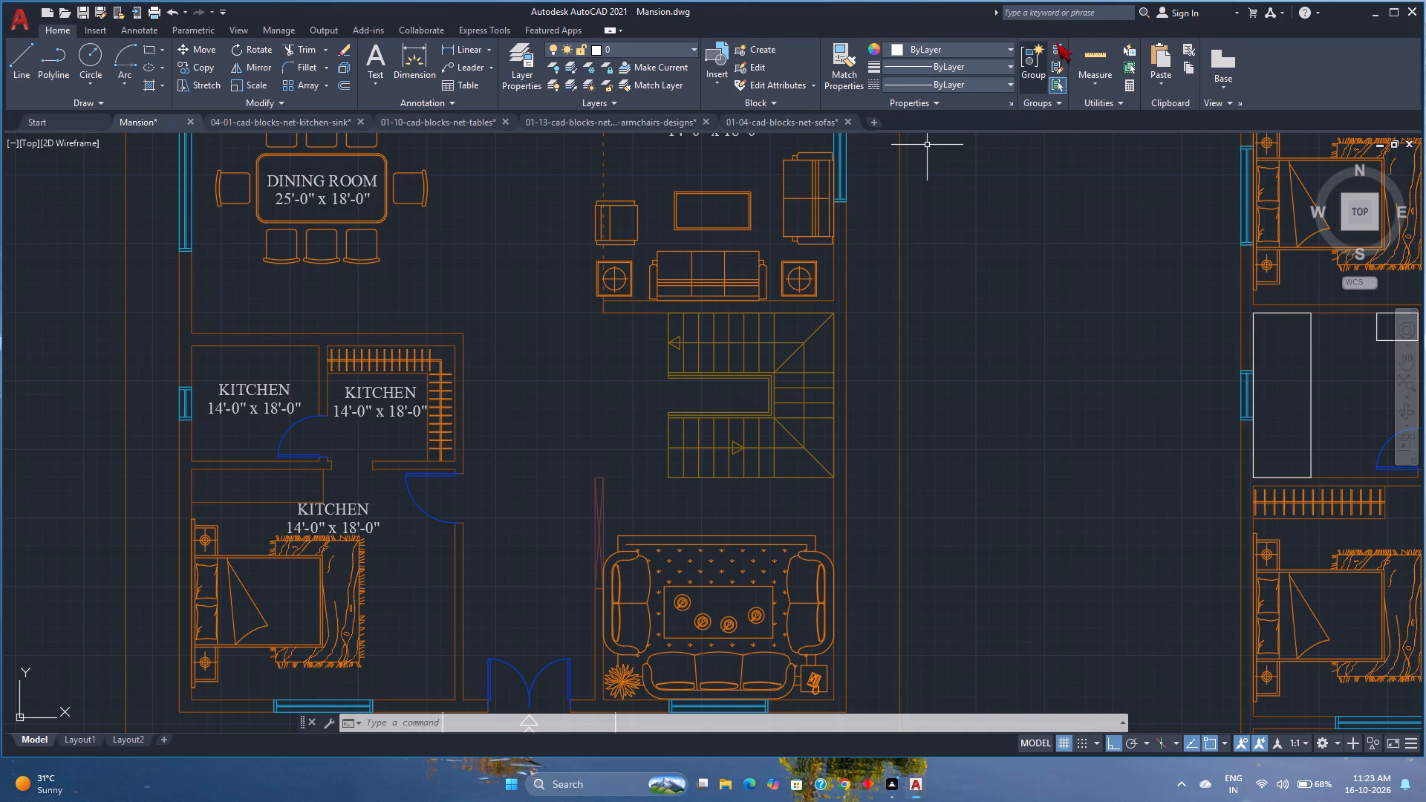
# Measure the small room with the window beside the wardrobe room, below the dining area.
pyautogui.click(1090, 45)
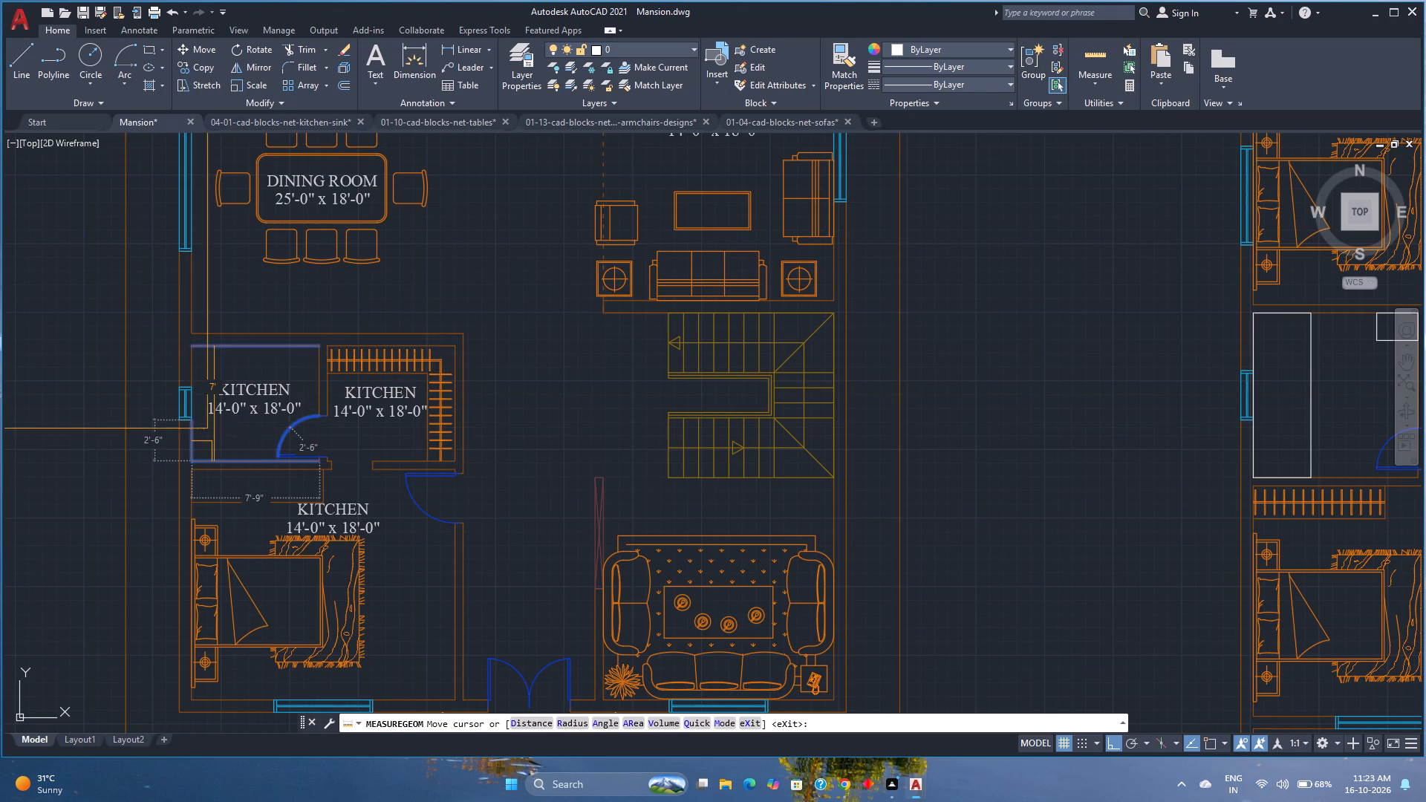
pyautogui.scroll(1, 201, 418)
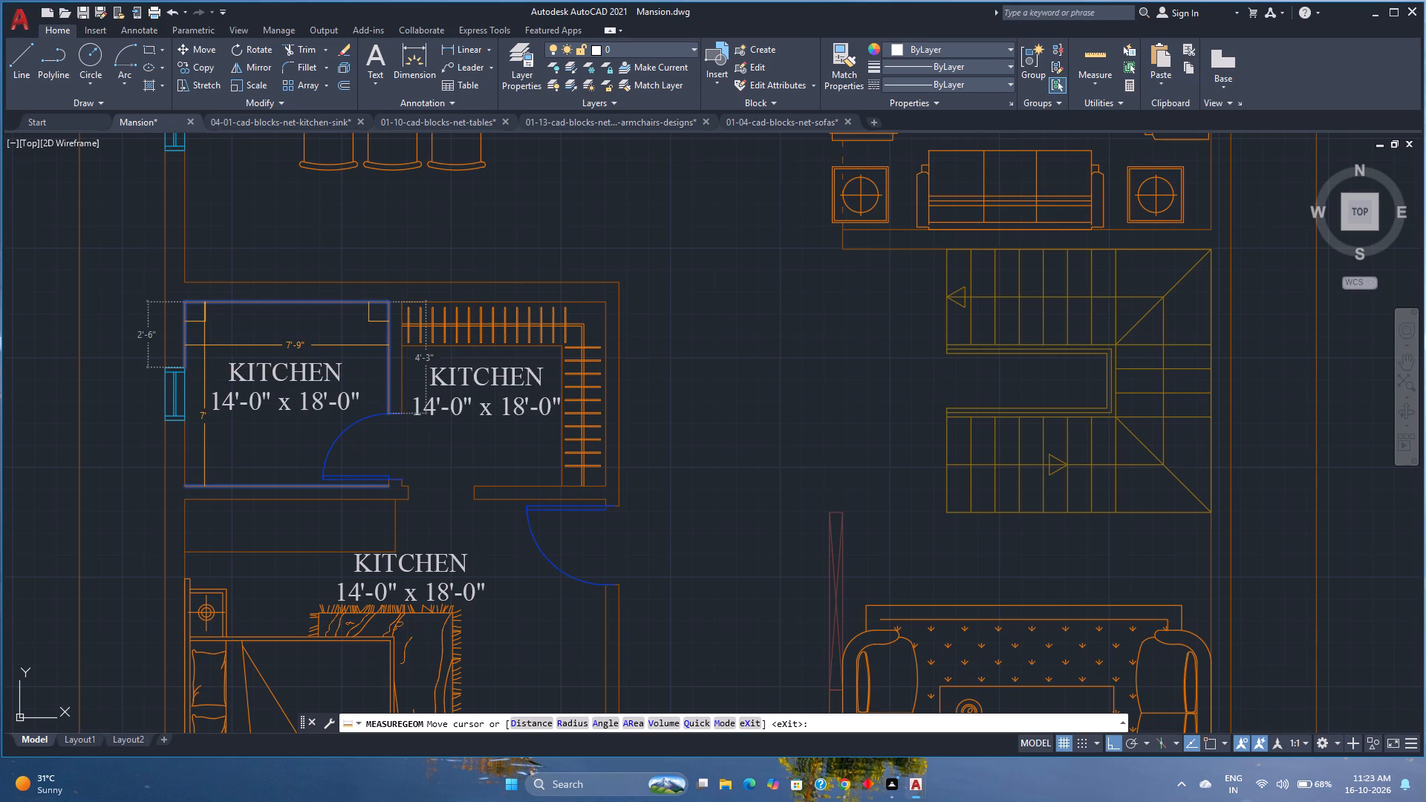
pyautogui.press('Escape')
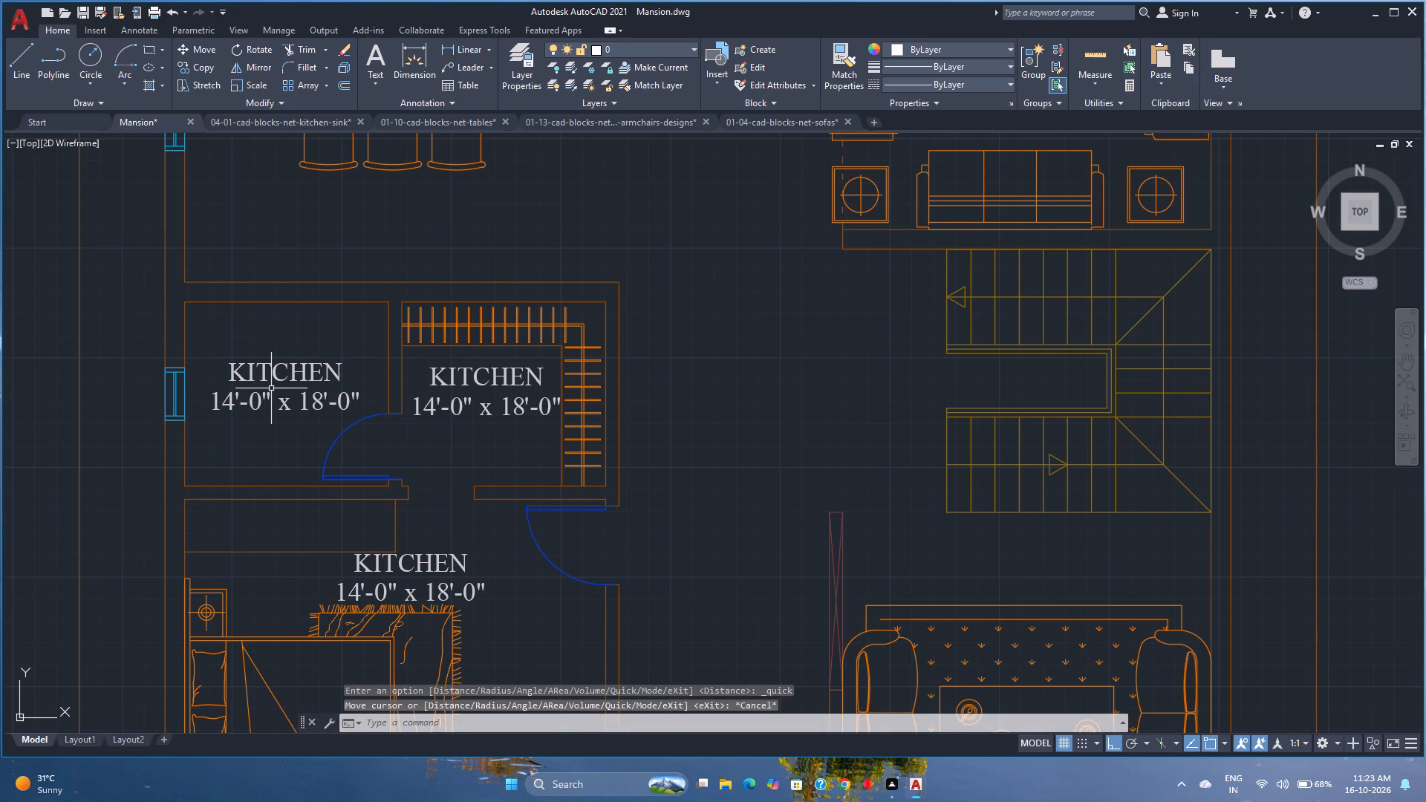
# Rename the KITCHEN label in the small windowed room as BATHROOM.
pyautogui.doubleClick(262, 375)
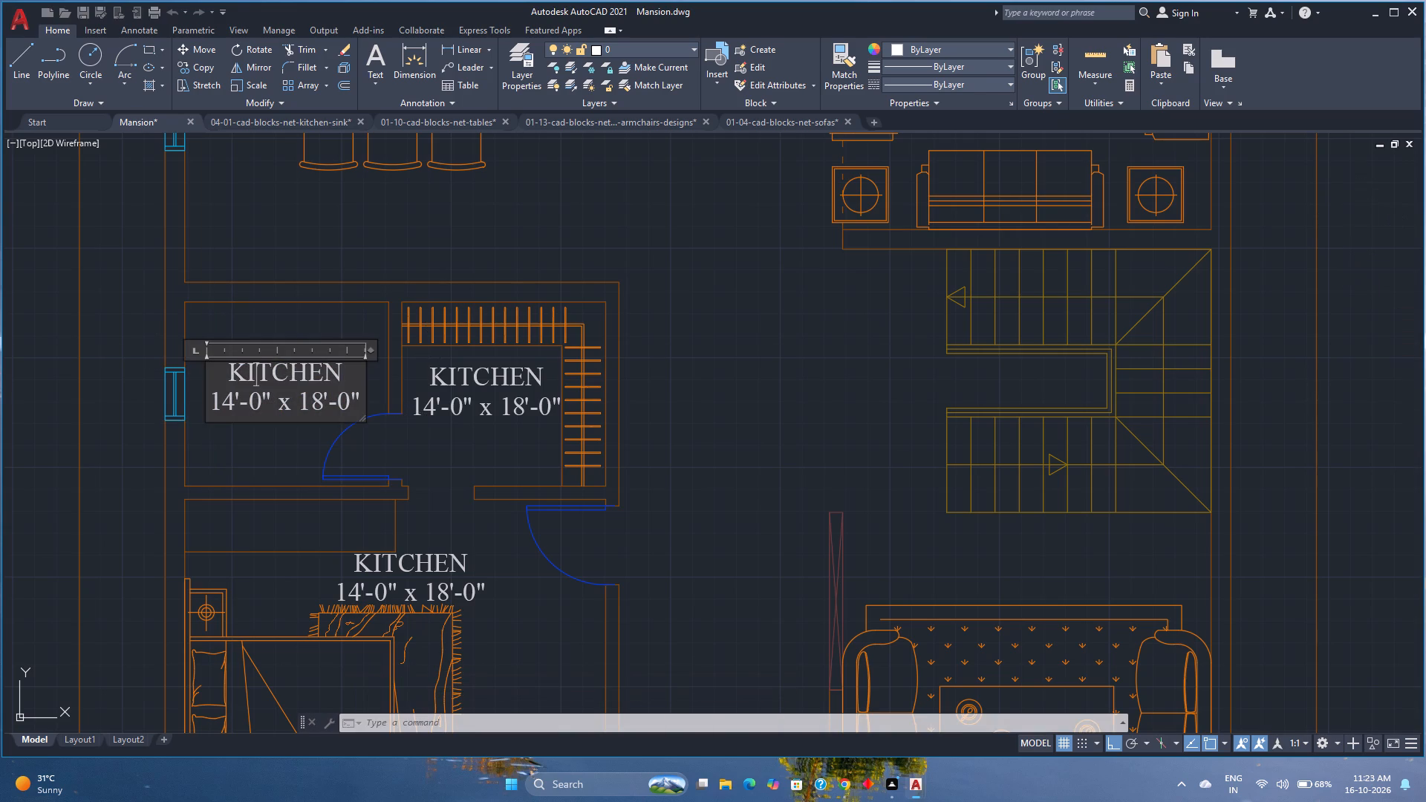
pyautogui.click(336, 365)
pyautogui.press('BackSpace')
pyautogui.press('BackSpace')
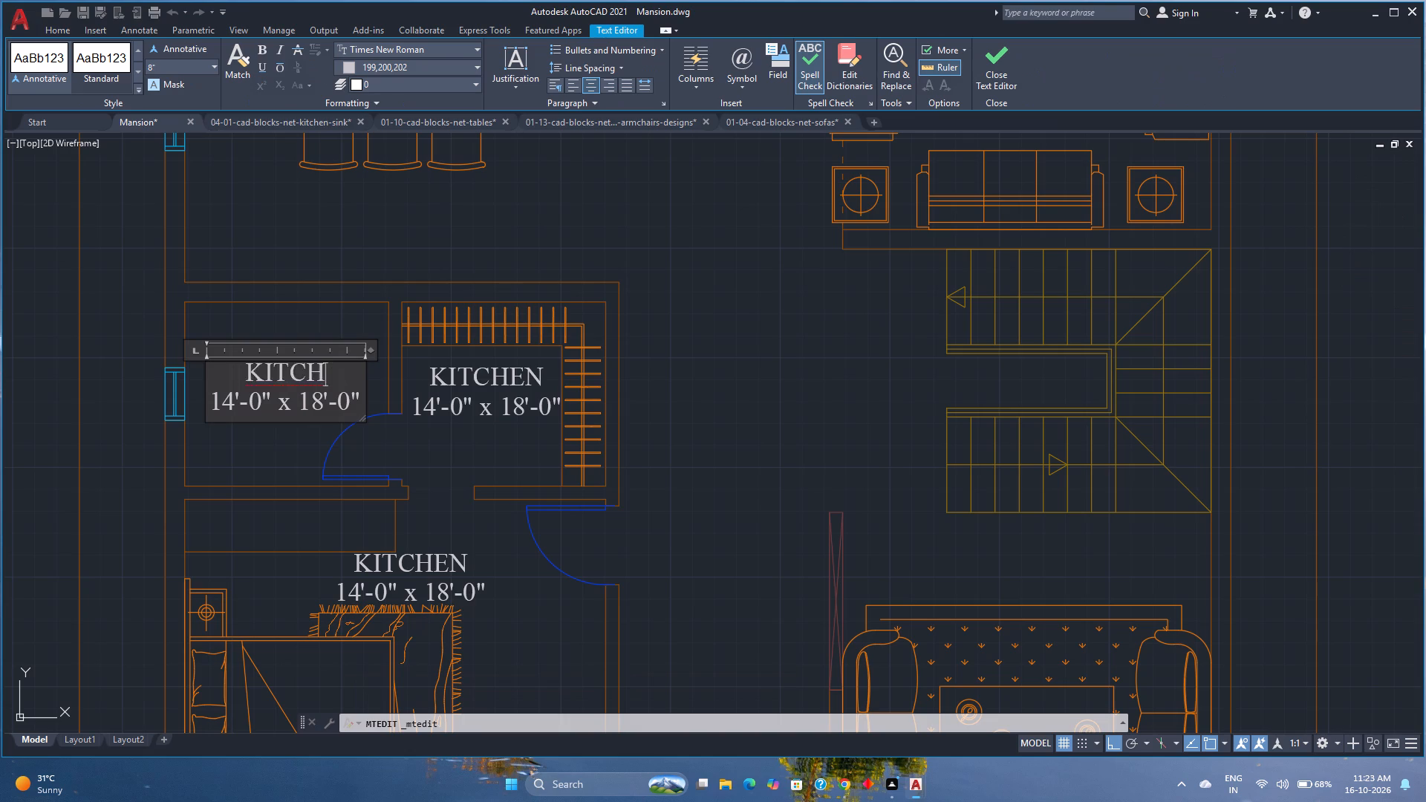
pyautogui.press('BackSpace')
pyautogui.press('BackSpace')
pyautogui.press('BackSpace')
pyautogui.press('BackSpace')
pyautogui.press('BackSpace')
pyautogui.write('BATHROOM')
# Set the room size in the BATHROOM label to 7'-9" x 7'-0".
pyautogui.press('Down')
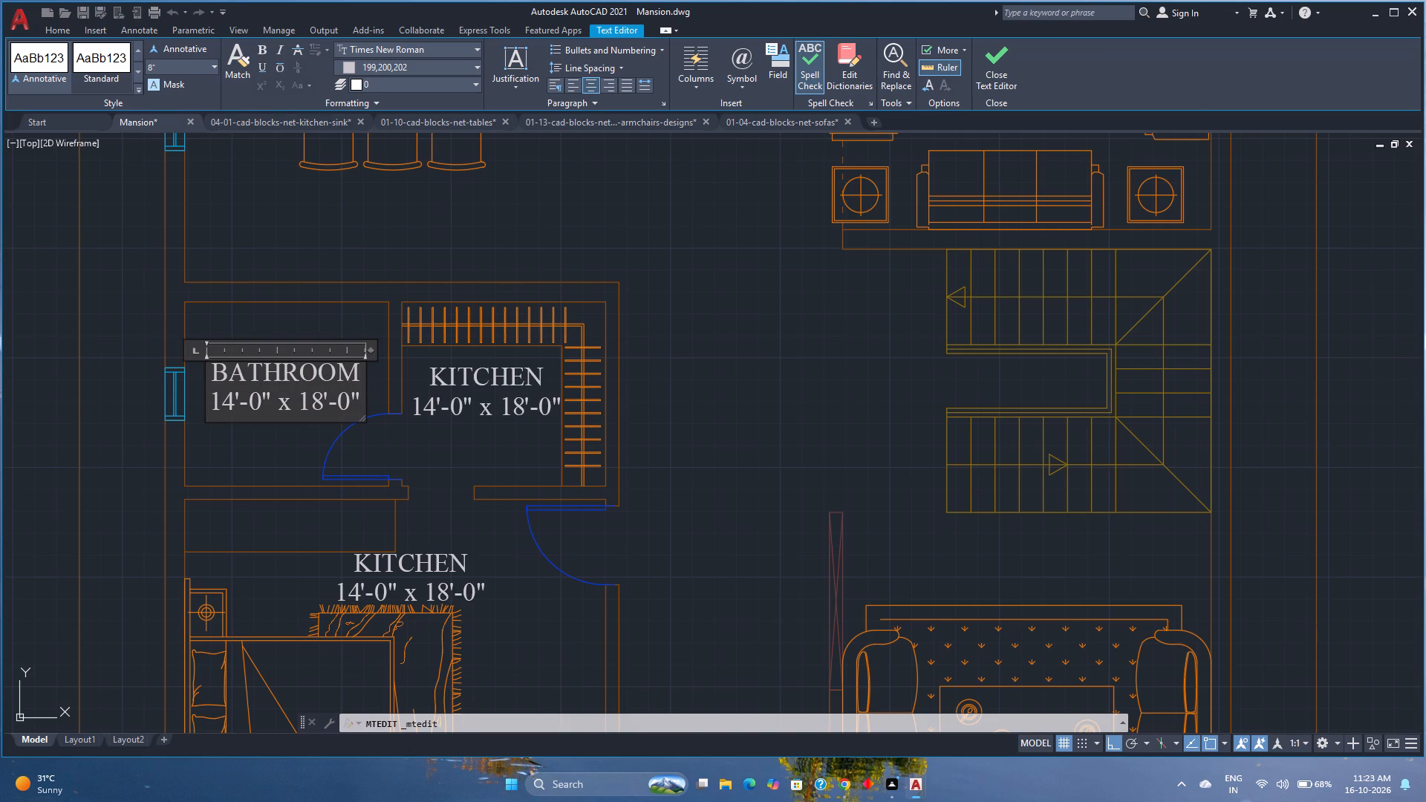
pyautogui.press('Left')
pyautogui.press('Left')
pyautogui.press('Left')
pyautogui.press('Left')
pyautogui.press('BackSpace')
pyautogui.press('BackSpace')
pyautogui.press('7')
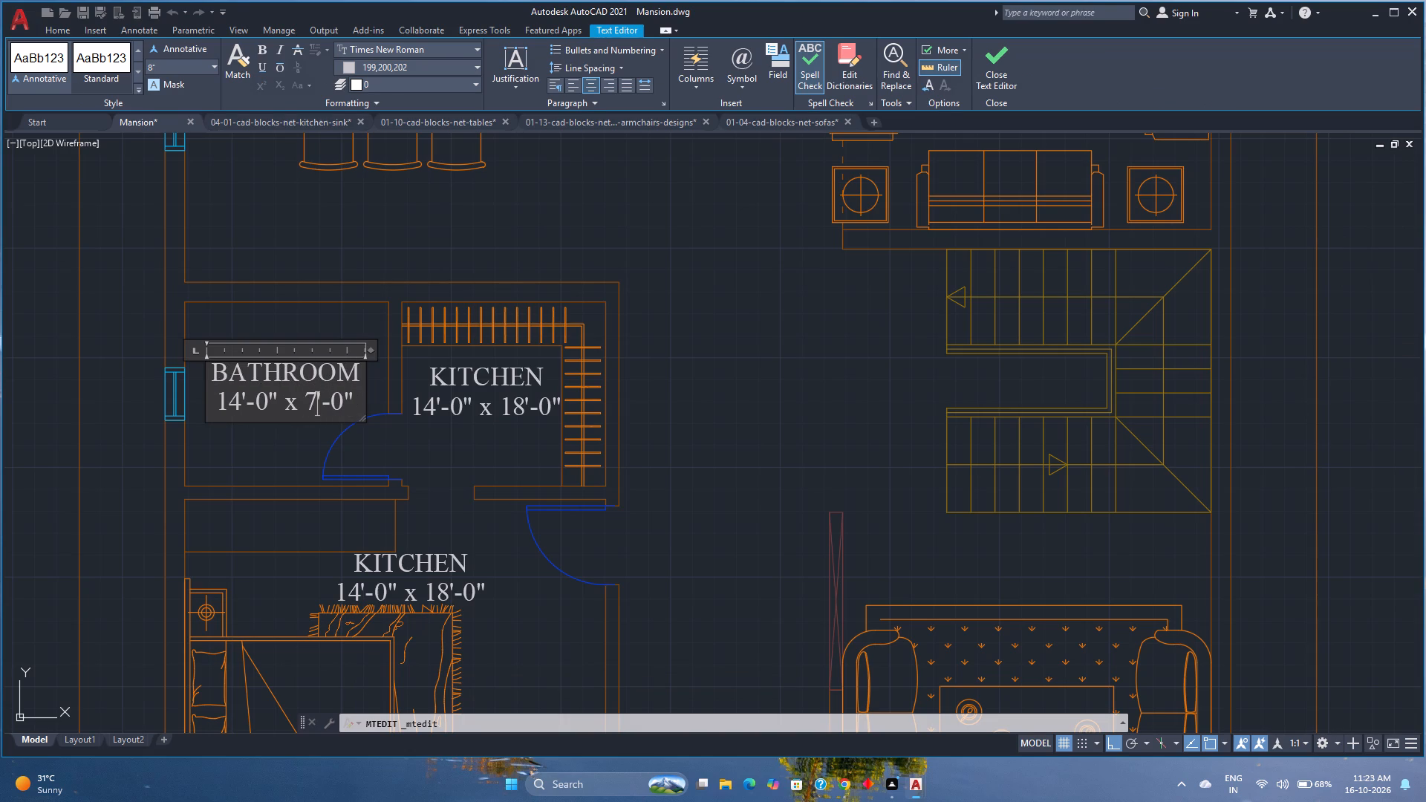
pyautogui.press('Left')
pyautogui.press('Left')
pyautogui.press('Left')
pyautogui.press('Left')
pyautogui.press('Left')
pyautogui.press('BackSpace')
pyautogui.press('9')
pyautogui.press('Left')
pyautogui.press('Left')
pyautogui.press('Left')
pyautogui.press('BackSpace')
pyautogui.press('BackSpace')
pyautogui.press('7')
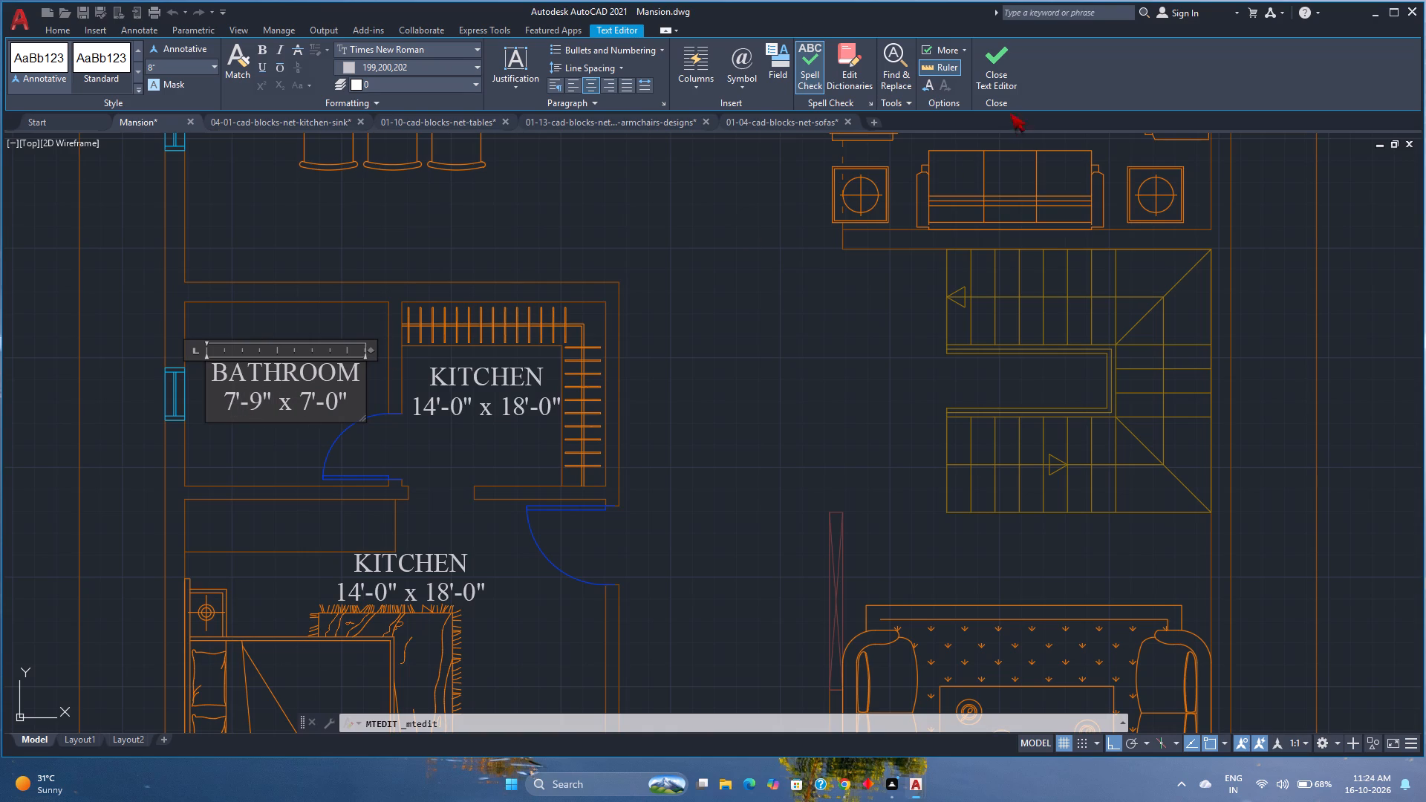
pyautogui.click(994, 86)
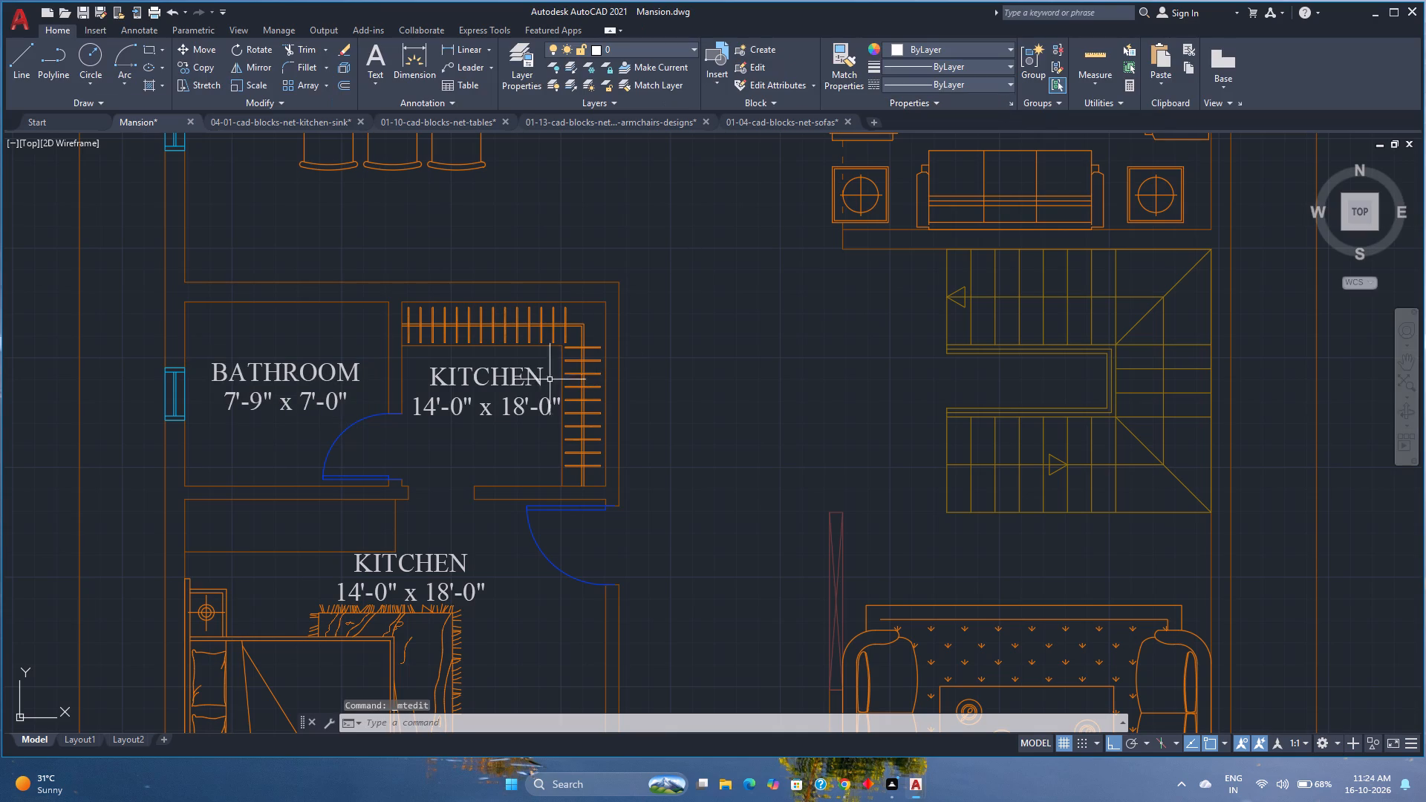
# Replace the whole KITCHEN label in the wardrobe room, including its size line, with DRESSING ROOM.
pyautogui.doubleClick(504, 377)
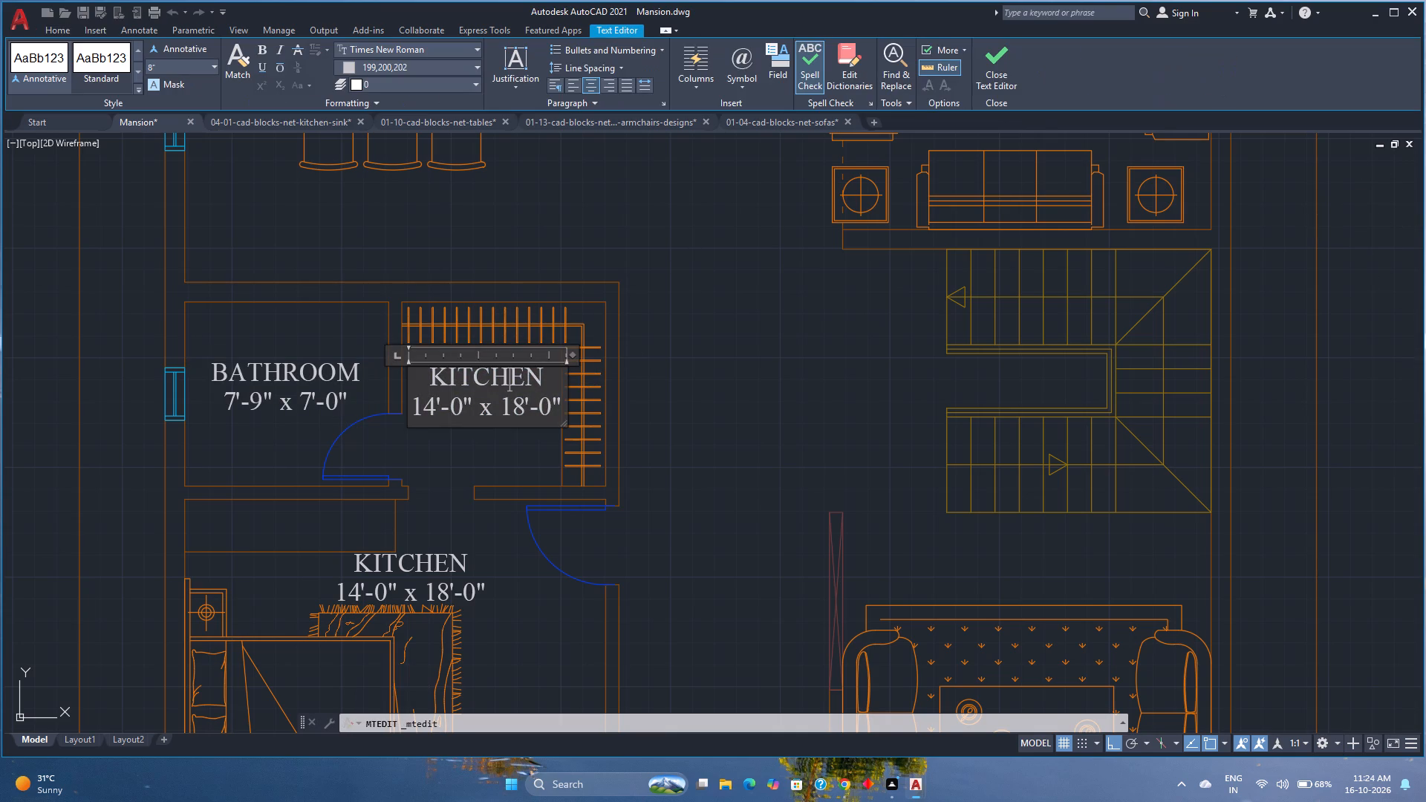
pyautogui.hotkey('ctrl', 'a')
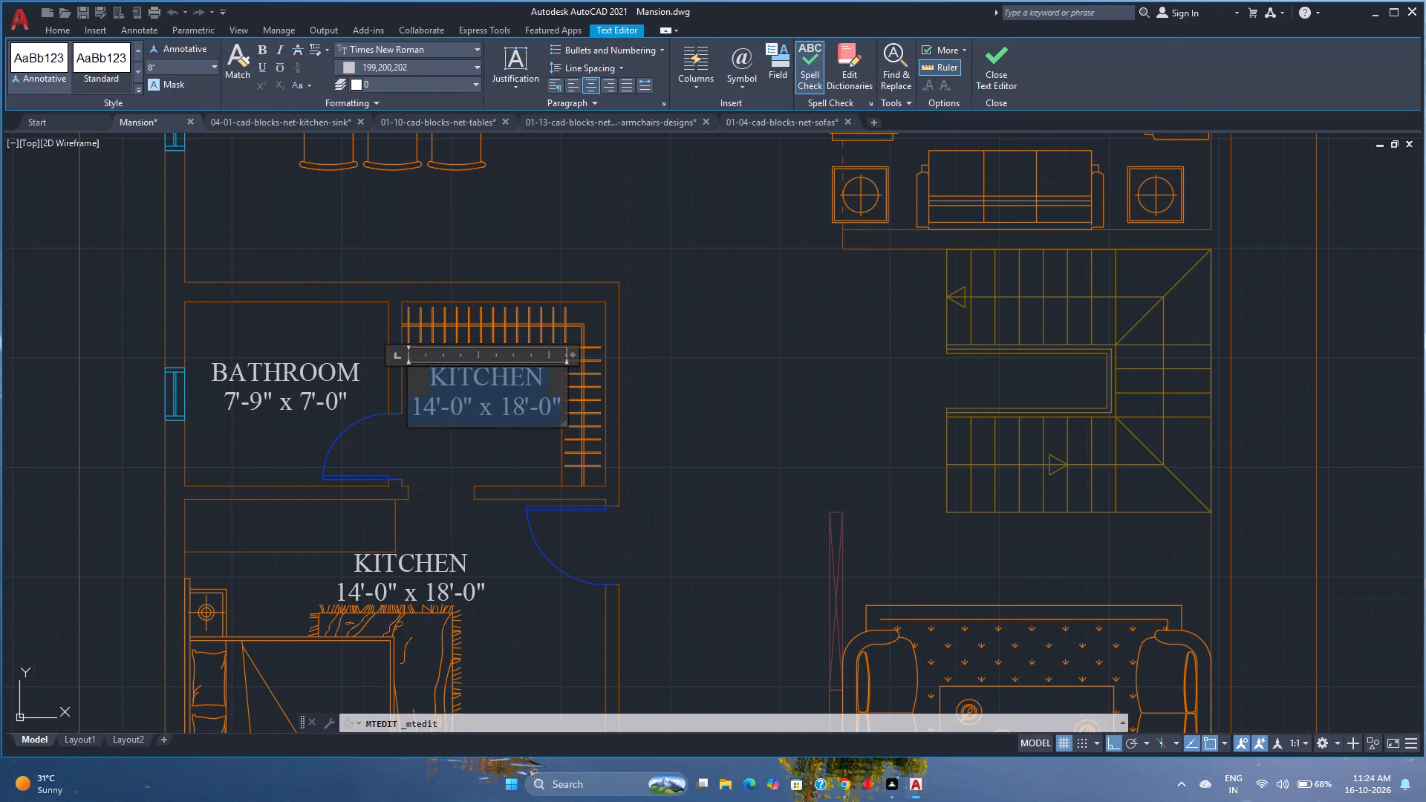
pyautogui.press('BackSpace')
pyautogui.write('DRESSING ROOM')
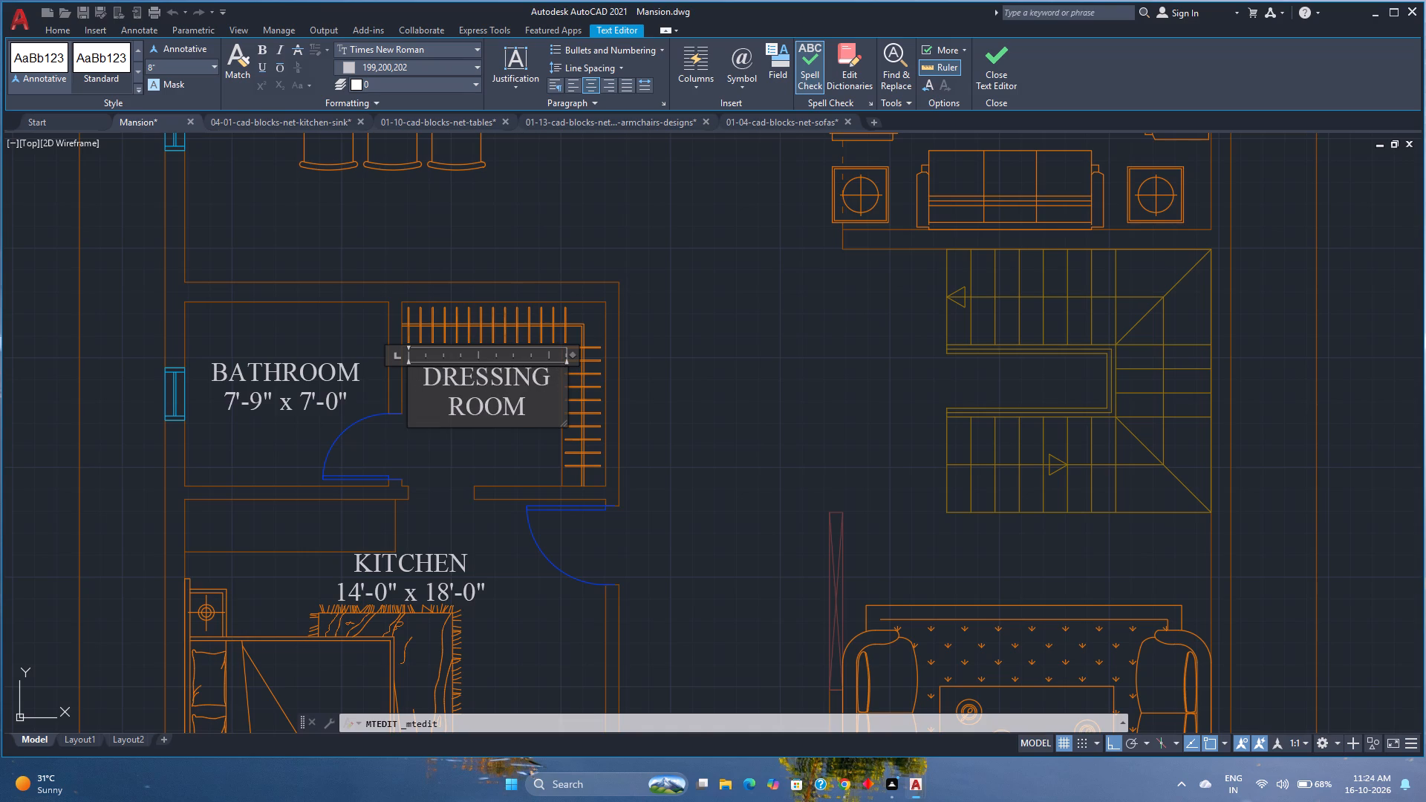
pyautogui.click(983, 56)
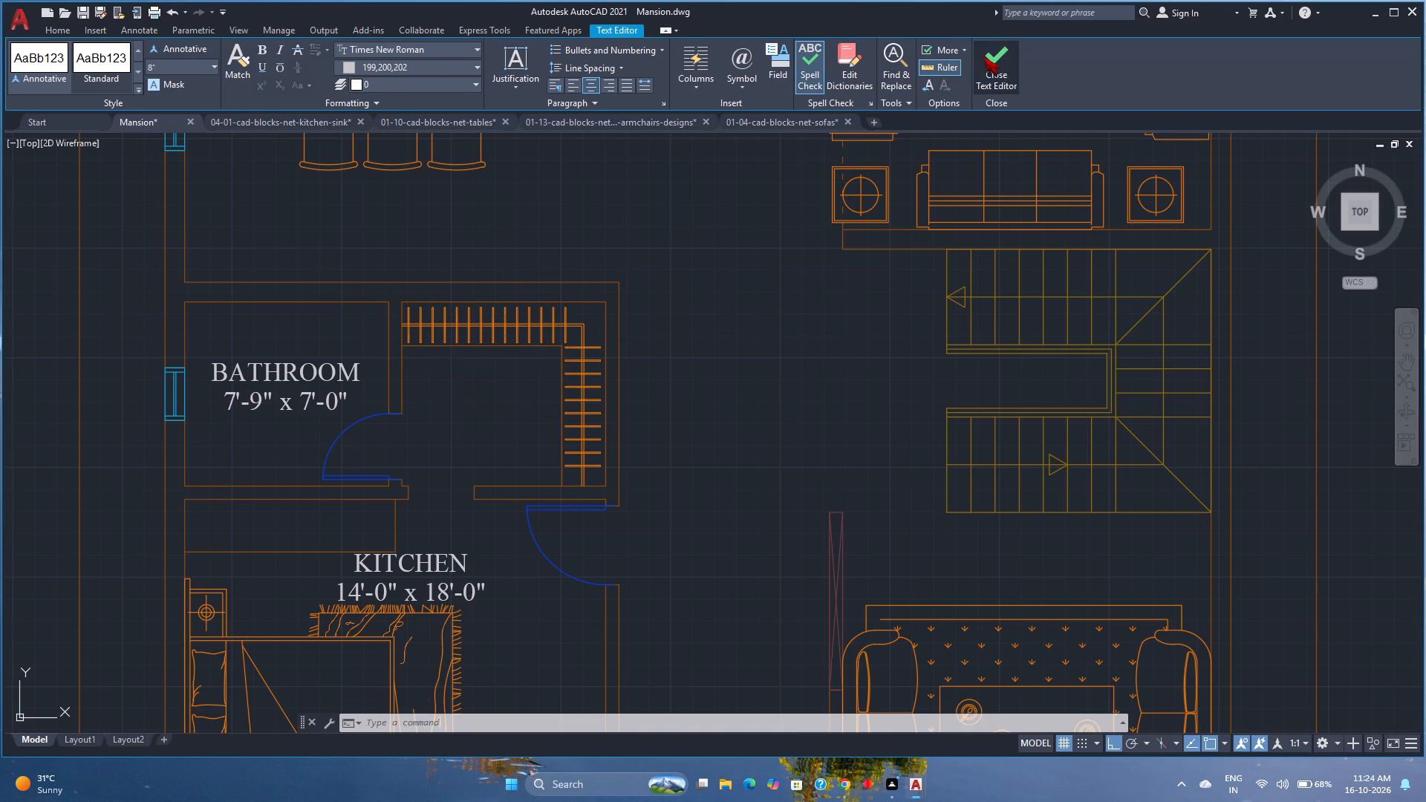
# Set the room size in the bedroom's KITCHEN label to 16'-0" x 14'-0".
pyautogui.scroll(-2, 556, 362)
pyautogui.moveTo(702, 370); pyautogui.dragTo(676, 345, button='middle')
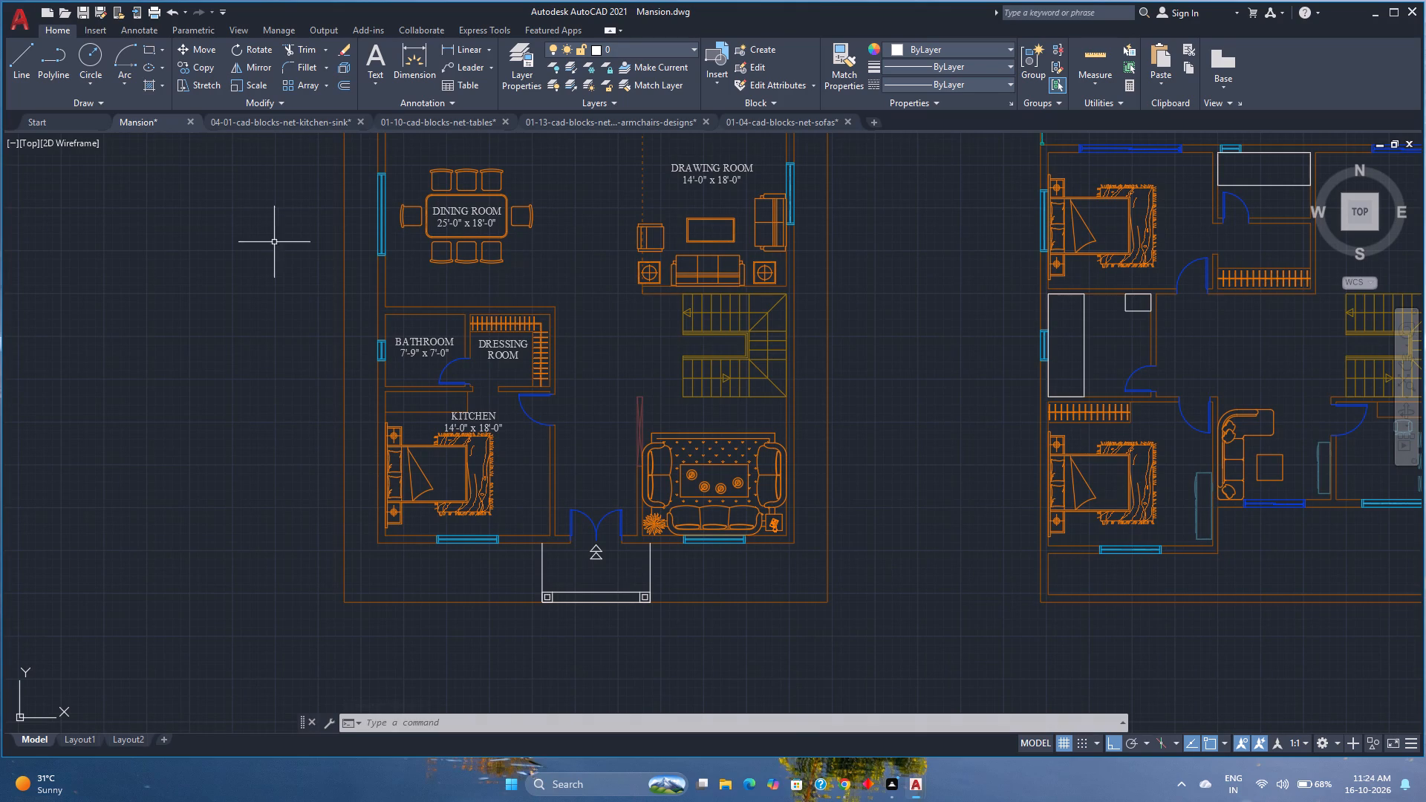
pyautogui.doubleClick(462, 427)
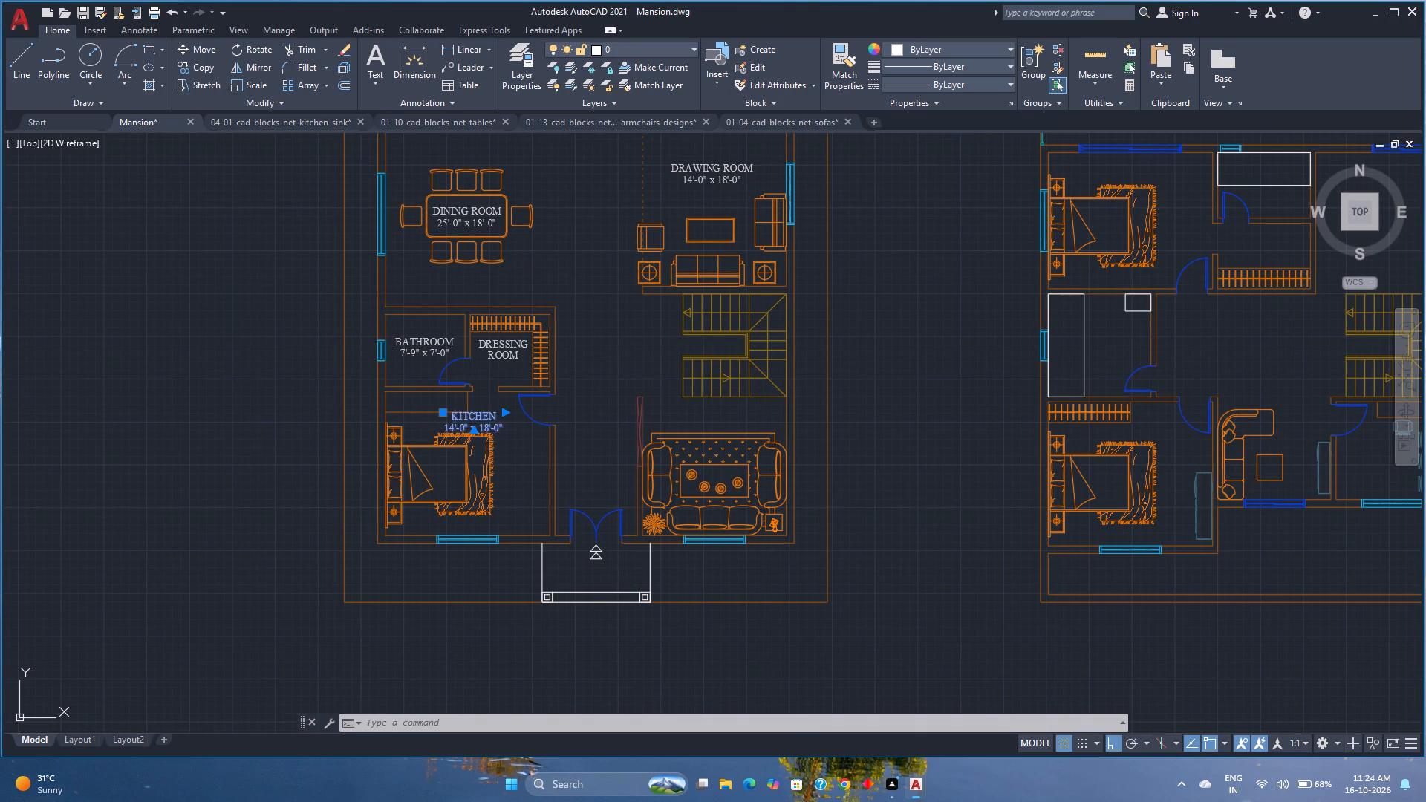
pyautogui.scroll(2, 462, 427)
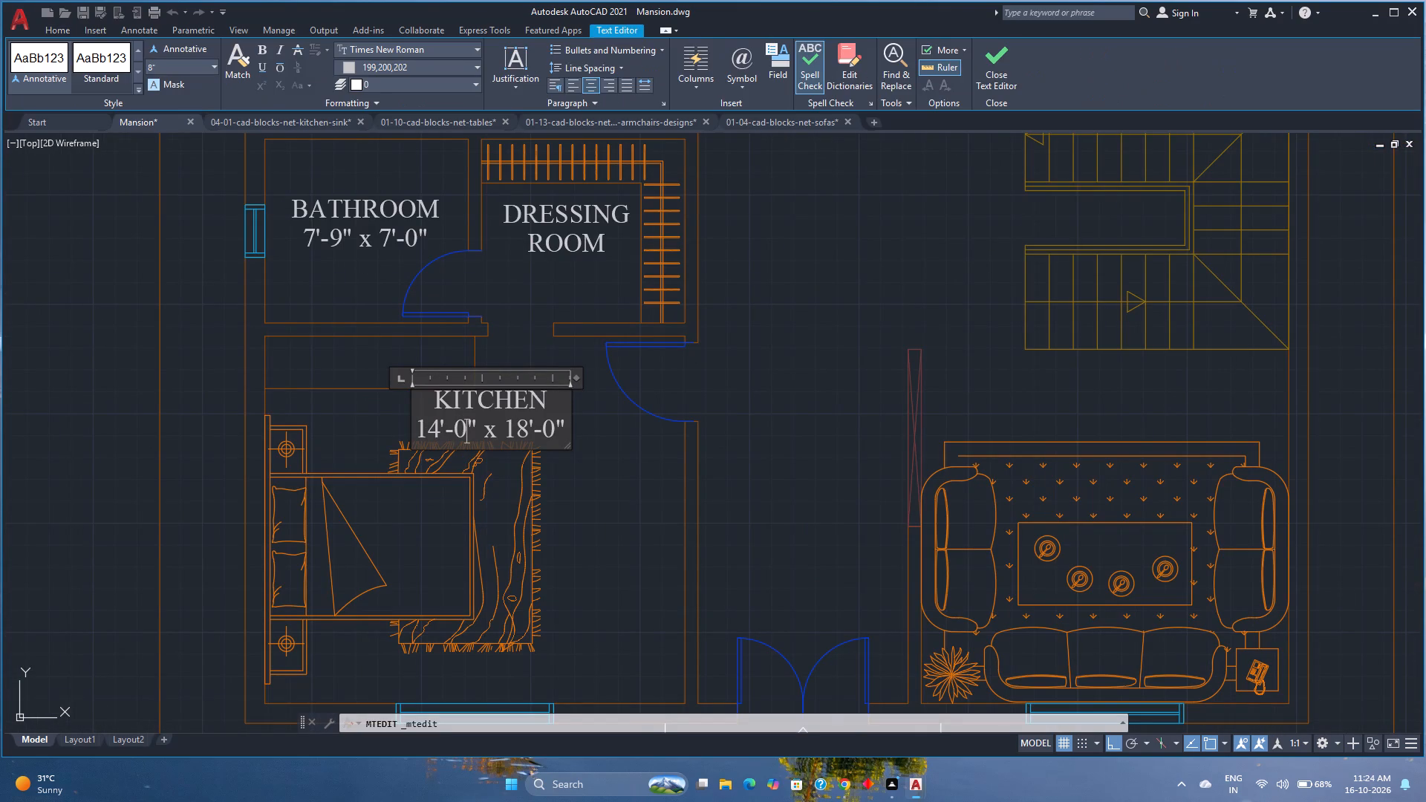
pyautogui.click(527, 431)
pyautogui.press('BackSpace')
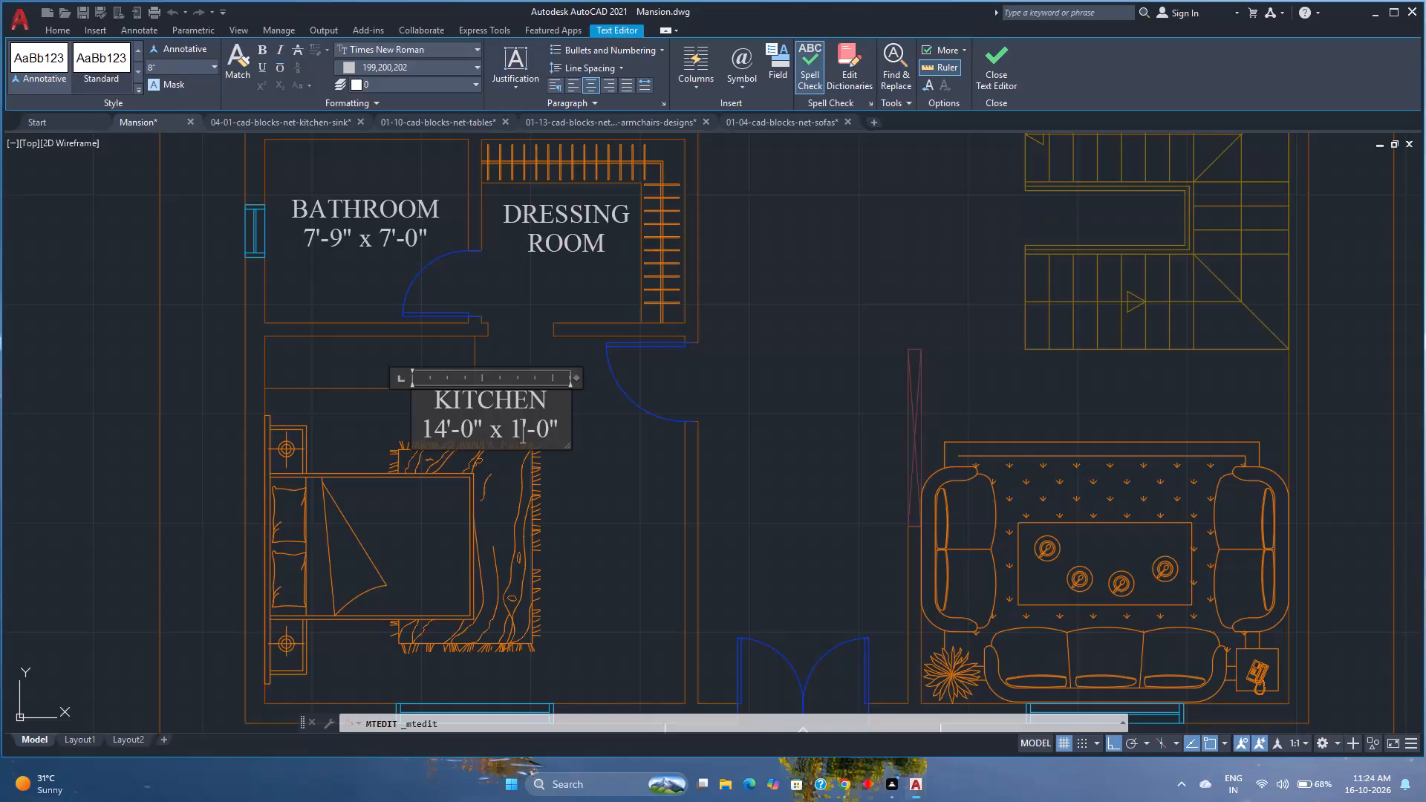
pyautogui.scroll(-1, 492, 423)
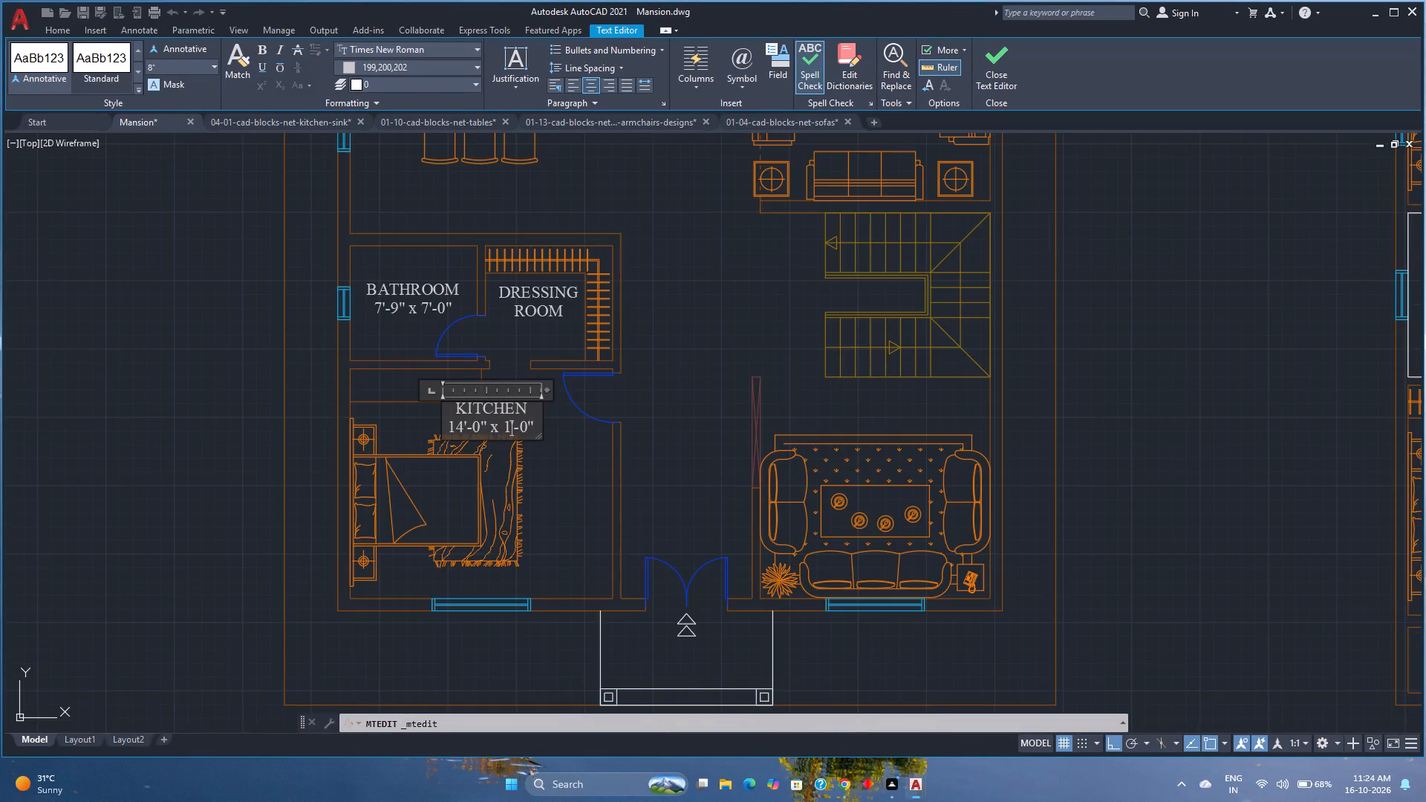
pyautogui.scroll(-2, 492, 423)
pyautogui.scroll(3, 492, 423)
pyautogui.scroll(-3, 492, 423)
pyautogui.scroll(4, 492, 423)
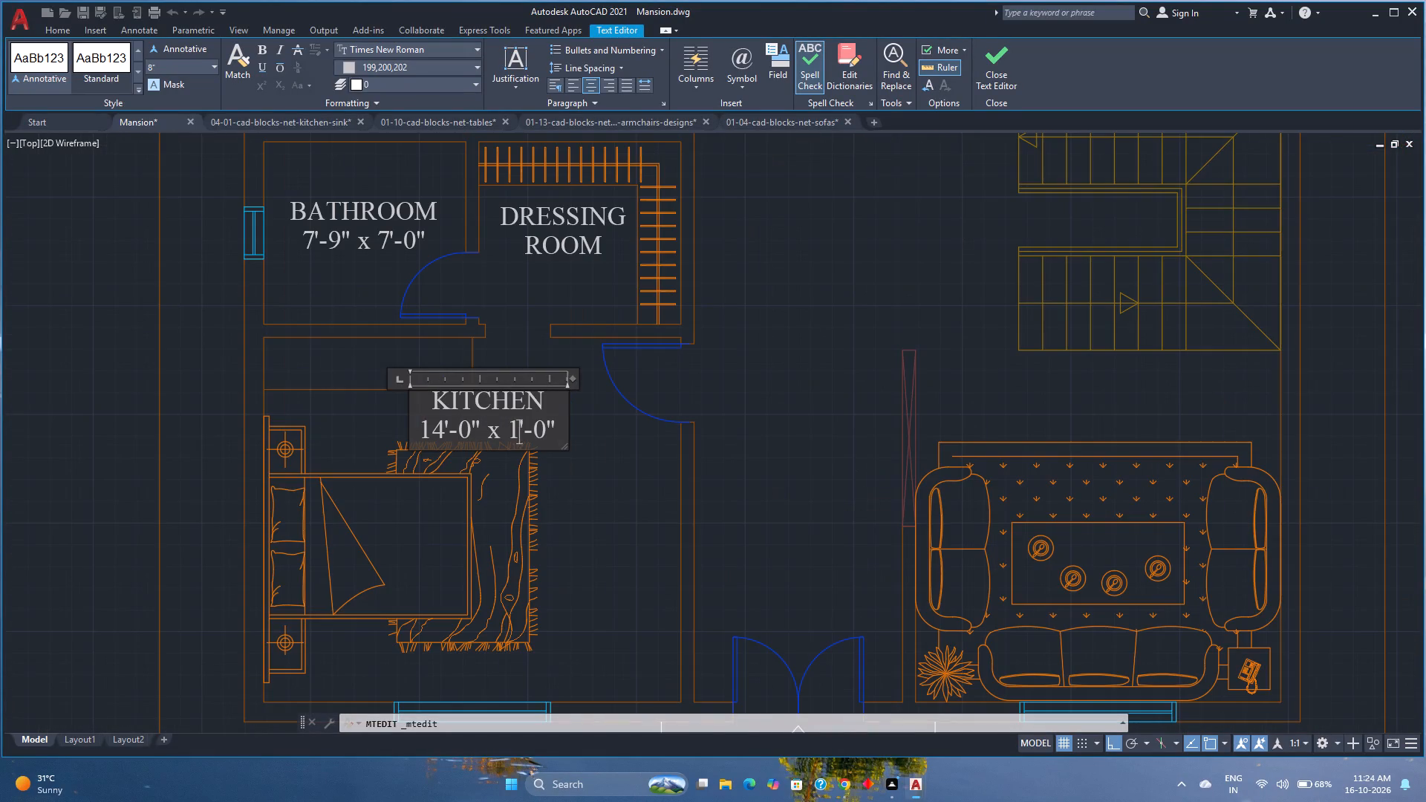
pyautogui.press('4')
pyautogui.press('Left')
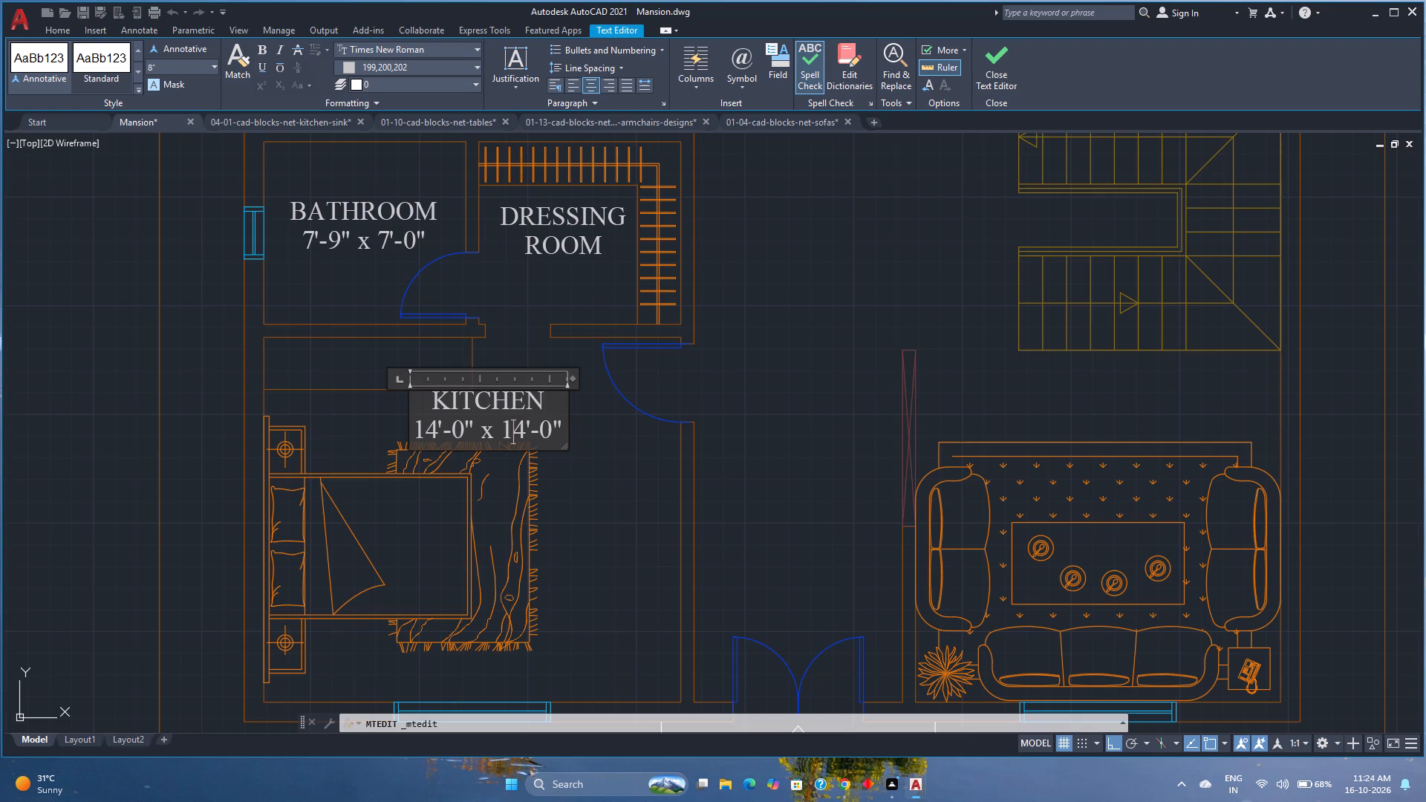
pyautogui.press('Left')
pyautogui.press('Left')
pyautogui.press('Left')
pyautogui.press('Left')
pyautogui.press('Left')
pyautogui.press('Left')
pyautogui.press('Left')
pyautogui.press('Left')
pyautogui.press('BackSpace')
pyautogui.press('6')
# Rename the KITCHEN label in the bedroom as MASTER BEDROOM, keeping its size line.
pyautogui.scroll(-1, 492, 423)
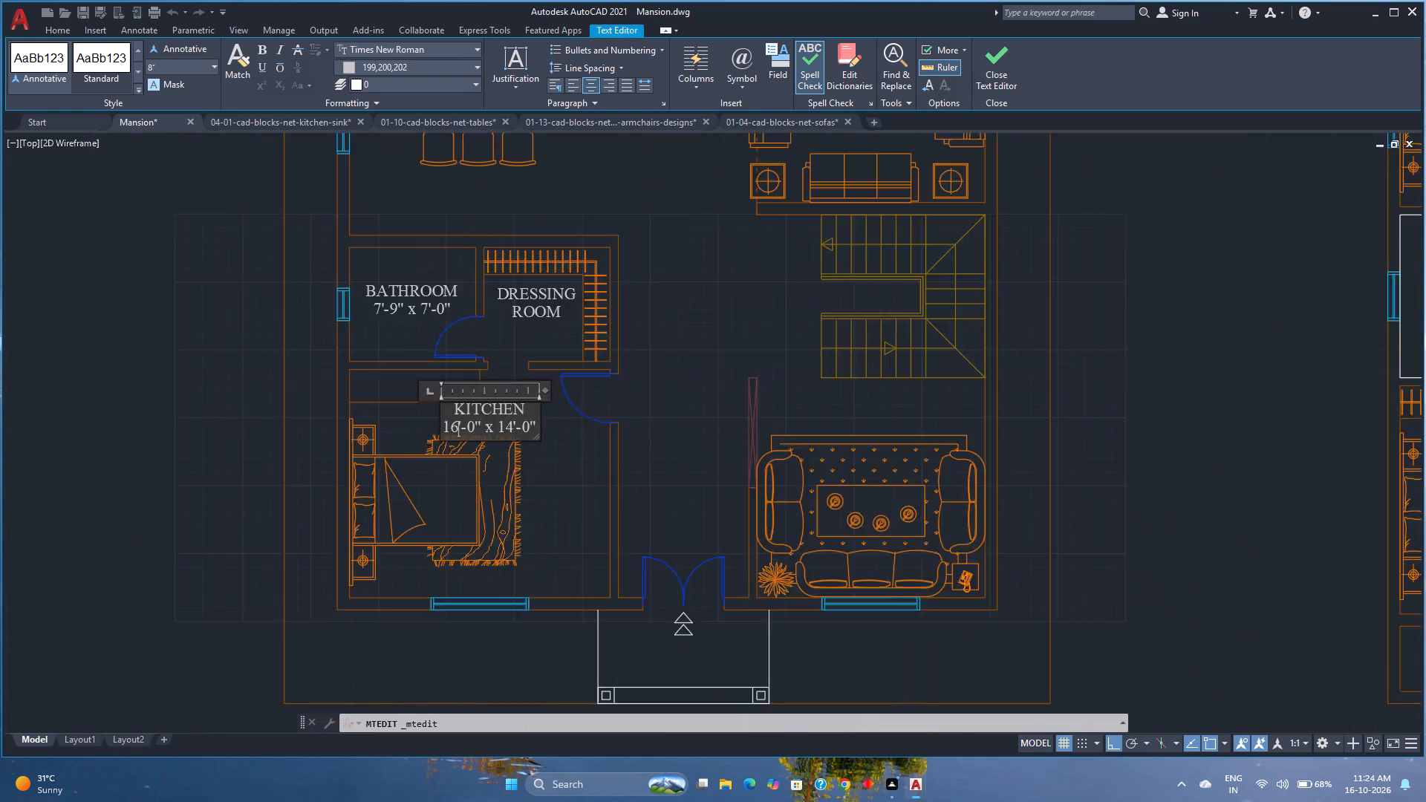
pyautogui.scroll(-2, 492, 423)
pyautogui.scroll(1, 489, 359)
pyautogui.moveTo(489, 359); pyautogui.dragTo(508, 379, button='middle')
pyautogui.scroll(3, 507, 469)
pyautogui.scroll(-1, 479, 485)
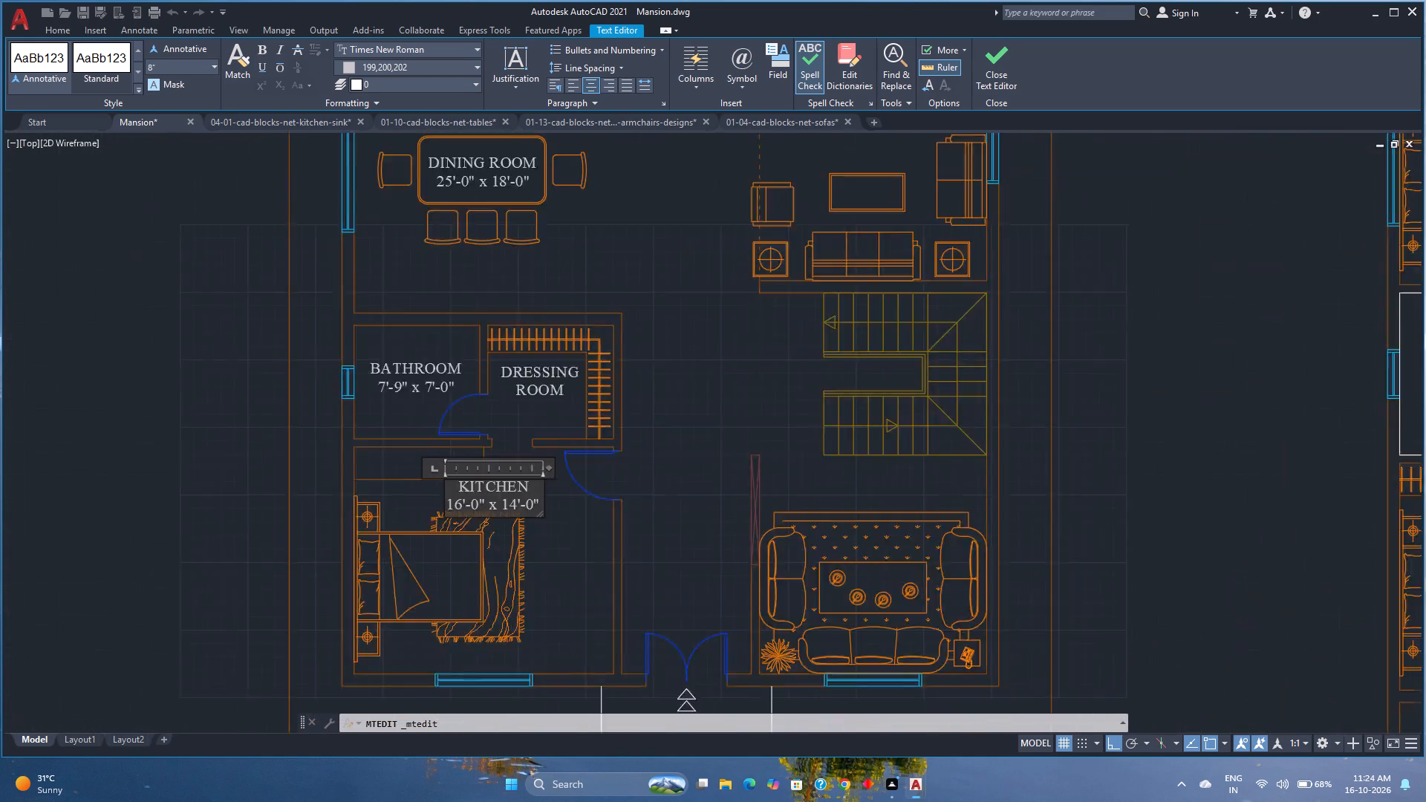
pyautogui.scroll(-3, 479, 485)
pyautogui.scroll(2, 482, 498)
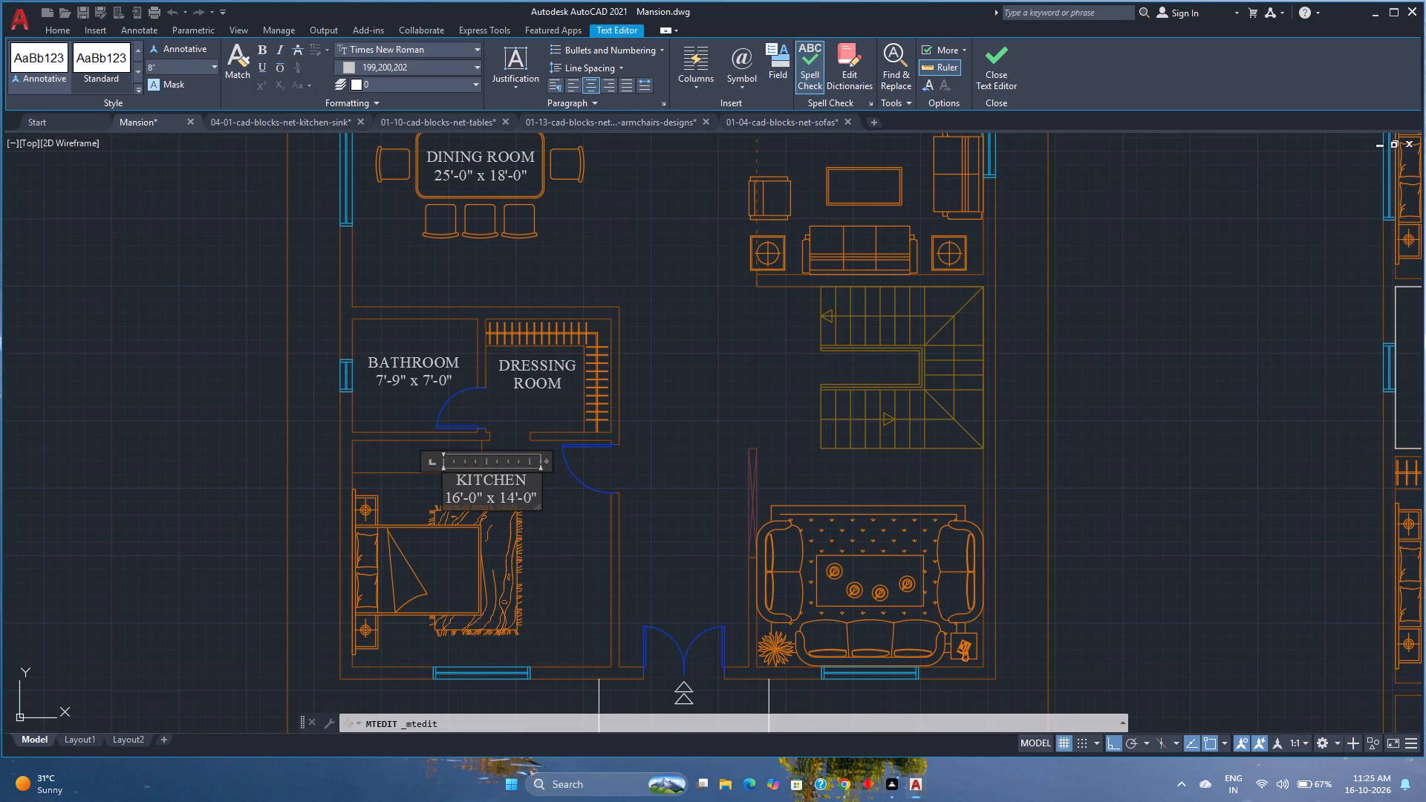
pyautogui.click(530, 477)
pyautogui.press('BackSpace')
pyautogui.press('BackSpace')
pyautogui.press('BackSpace')
pyautogui.press('BackSpace')
pyautogui.press('BackSpace')
pyautogui.press('BackSpace')
pyautogui.press('BackSpace')
pyautogui.write('MASTER BEDROOM')
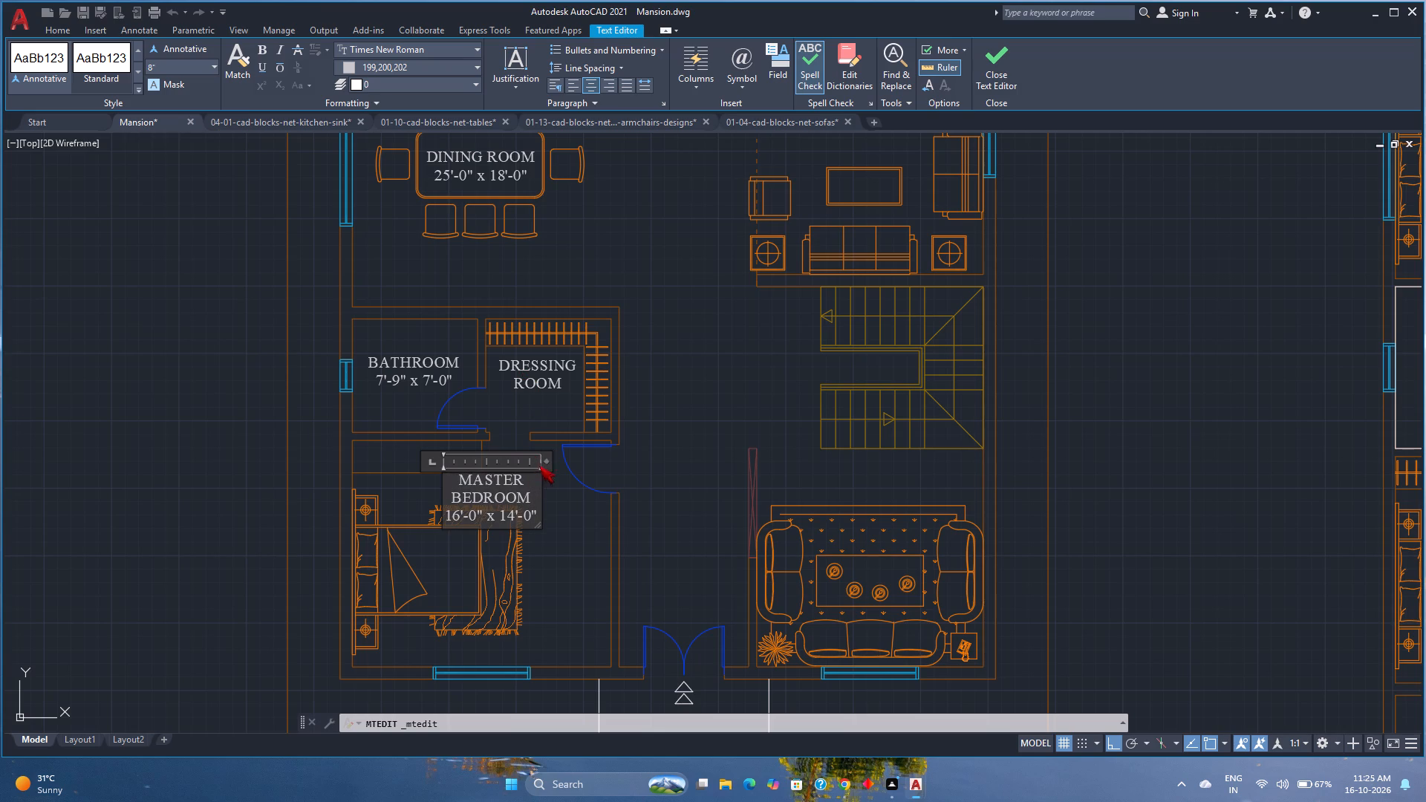
# Widen the bedroom label's text frame just enough for MASTER BEDROOM to fit on one line.
pyautogui.moveTo(544, 459); pyautogui.dragTo(614, 458)
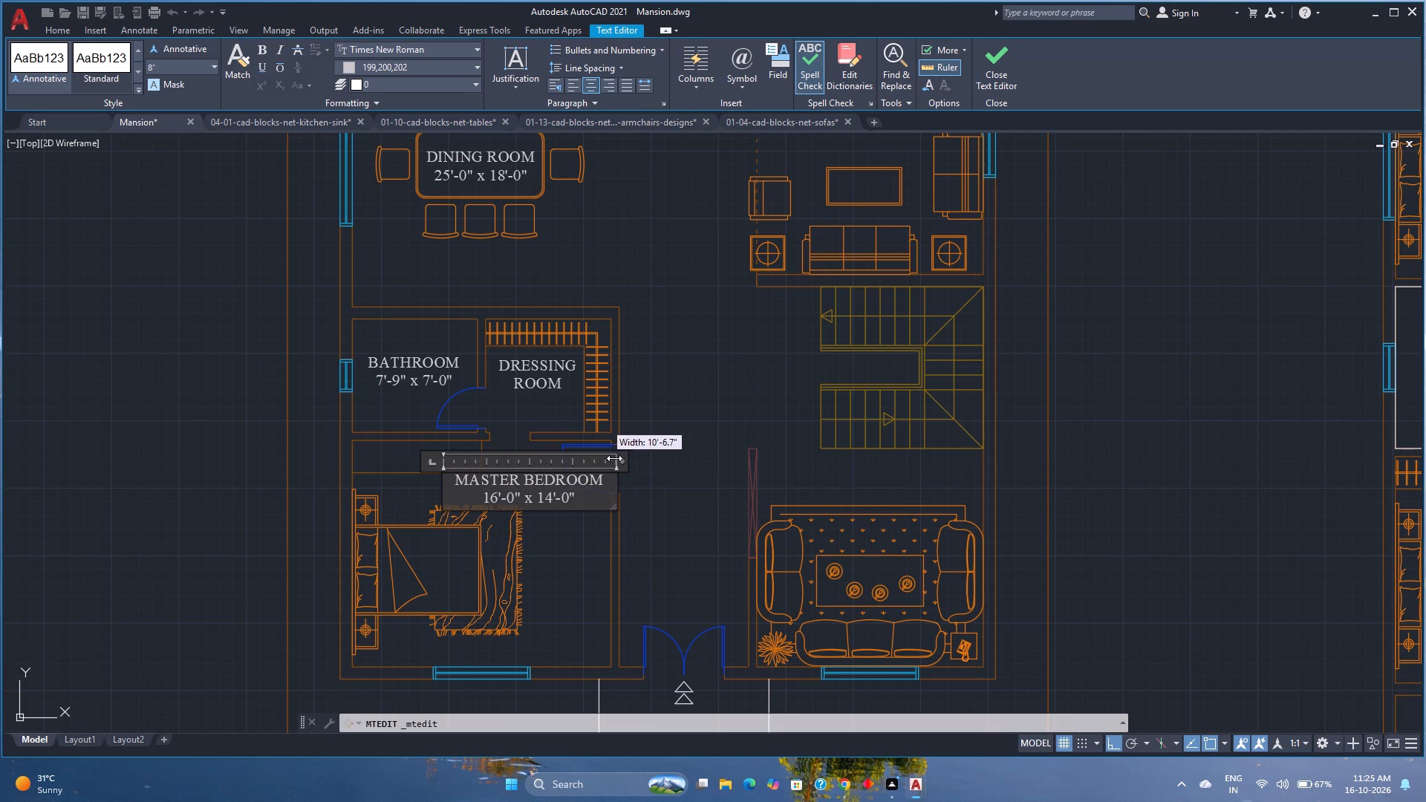
pyautogui.moveTo(614, 458); pyautogui.dragTo(602, 459)
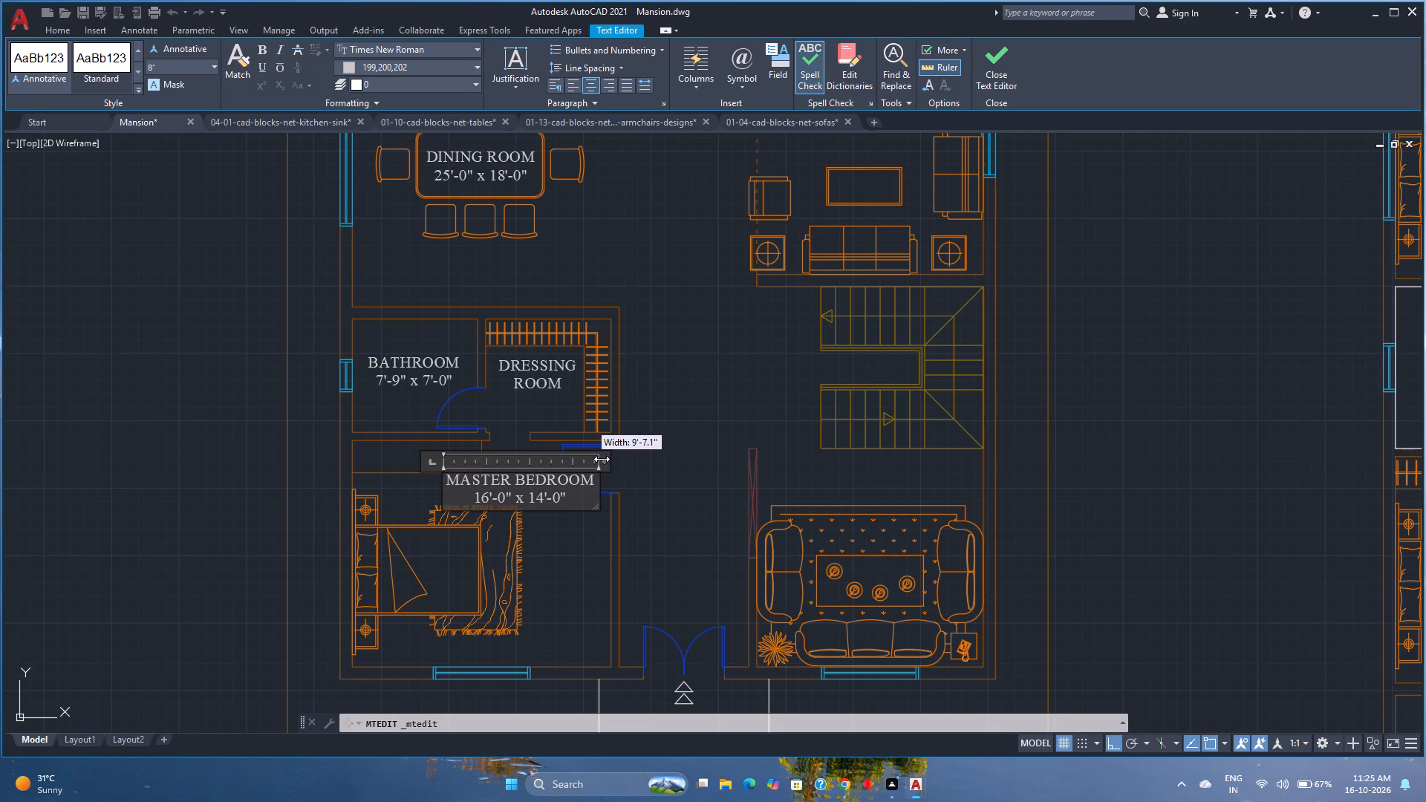
pyautogui.moveTo(602, 459); pyautogui.dragTo(597, 460)
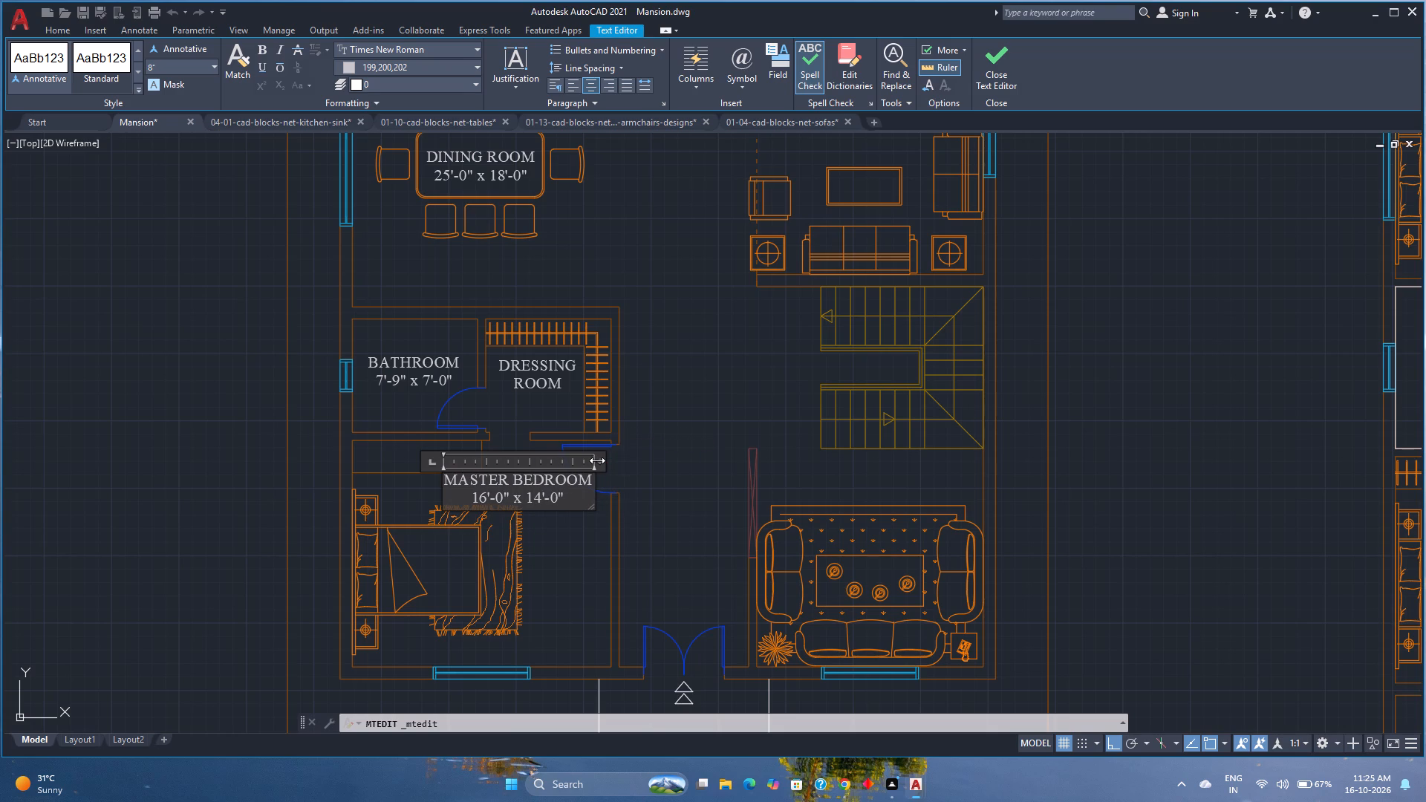
pyautogui.click(1009, 65)
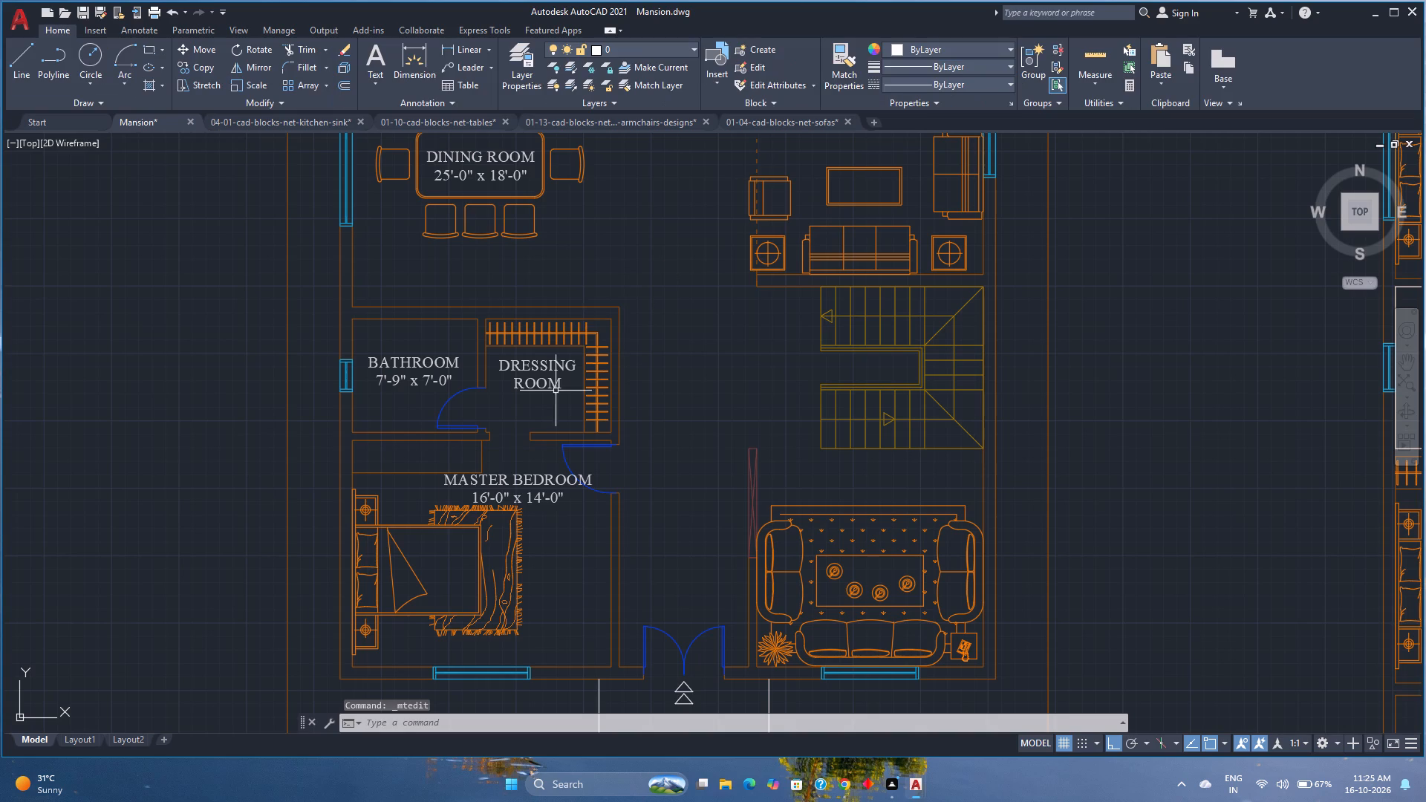
# Move the MASTER BEDROOM label about 2'-7" toward the bed side and slightly down, clear of the line above it.
pyautogui.click(508, 483)
pyautogui.scroll(2, 508, 483)
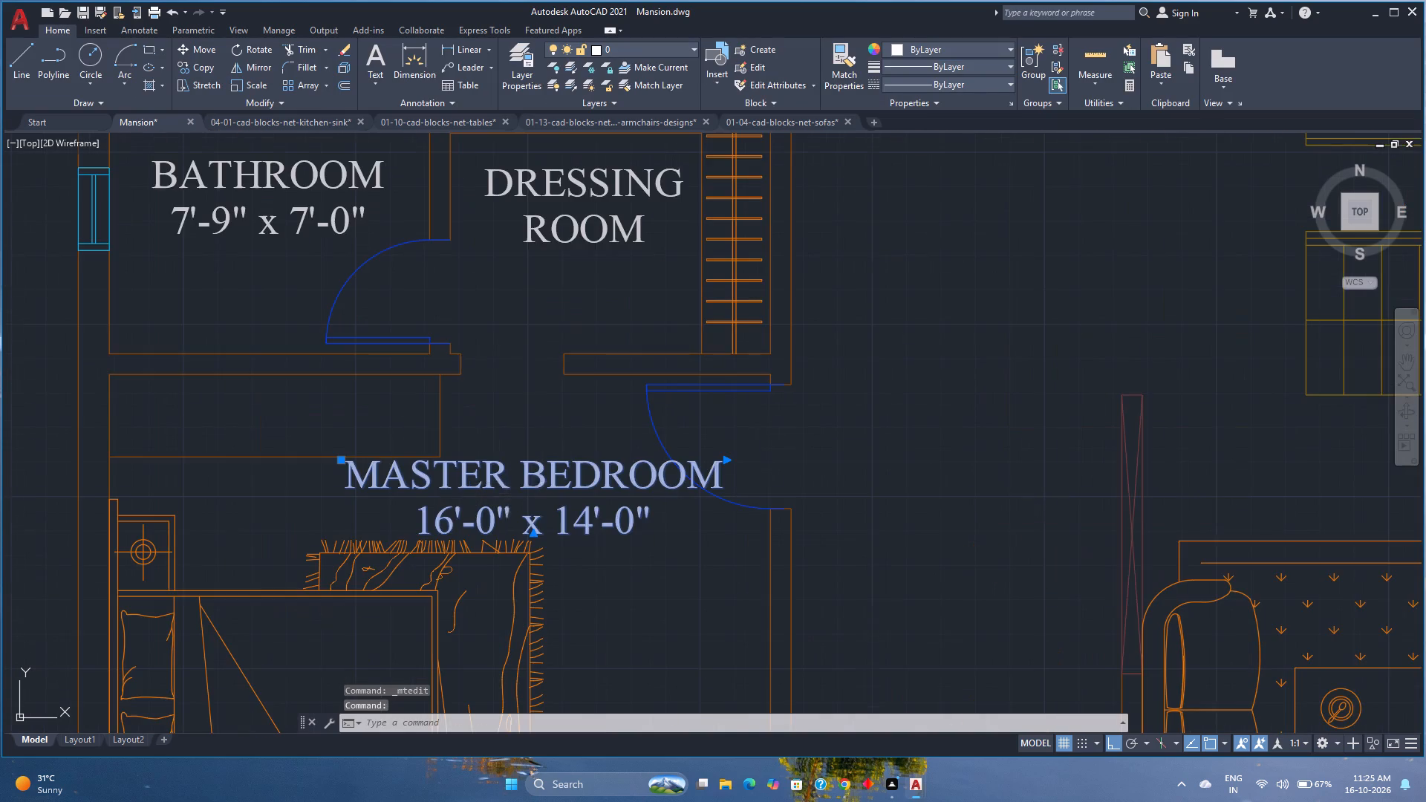
pyautogui.moveTo(508, 483); pyautogui.dragTo(765, 447, button='middle')
pyautogui.middleClick(765, 447)
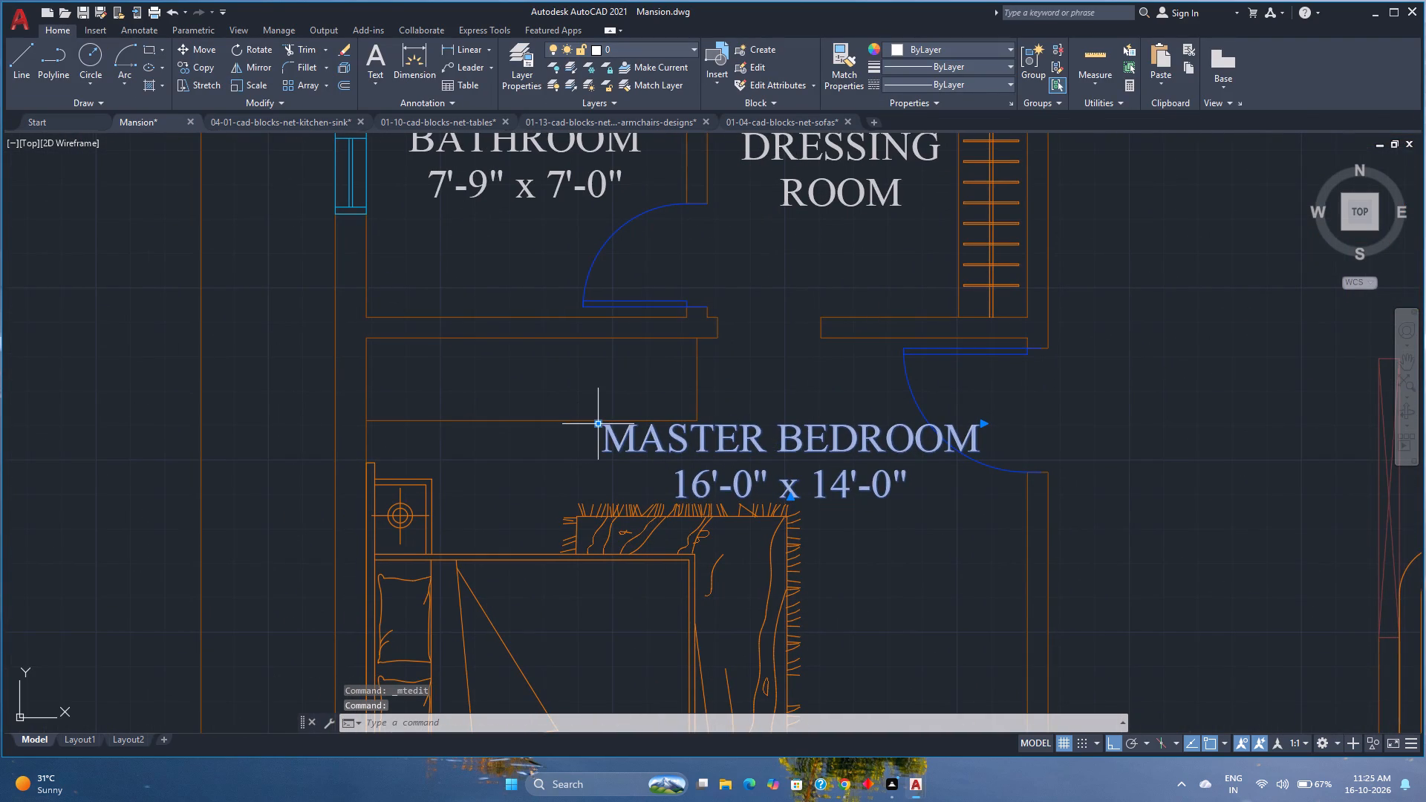
pyautogui.click(596, 423)
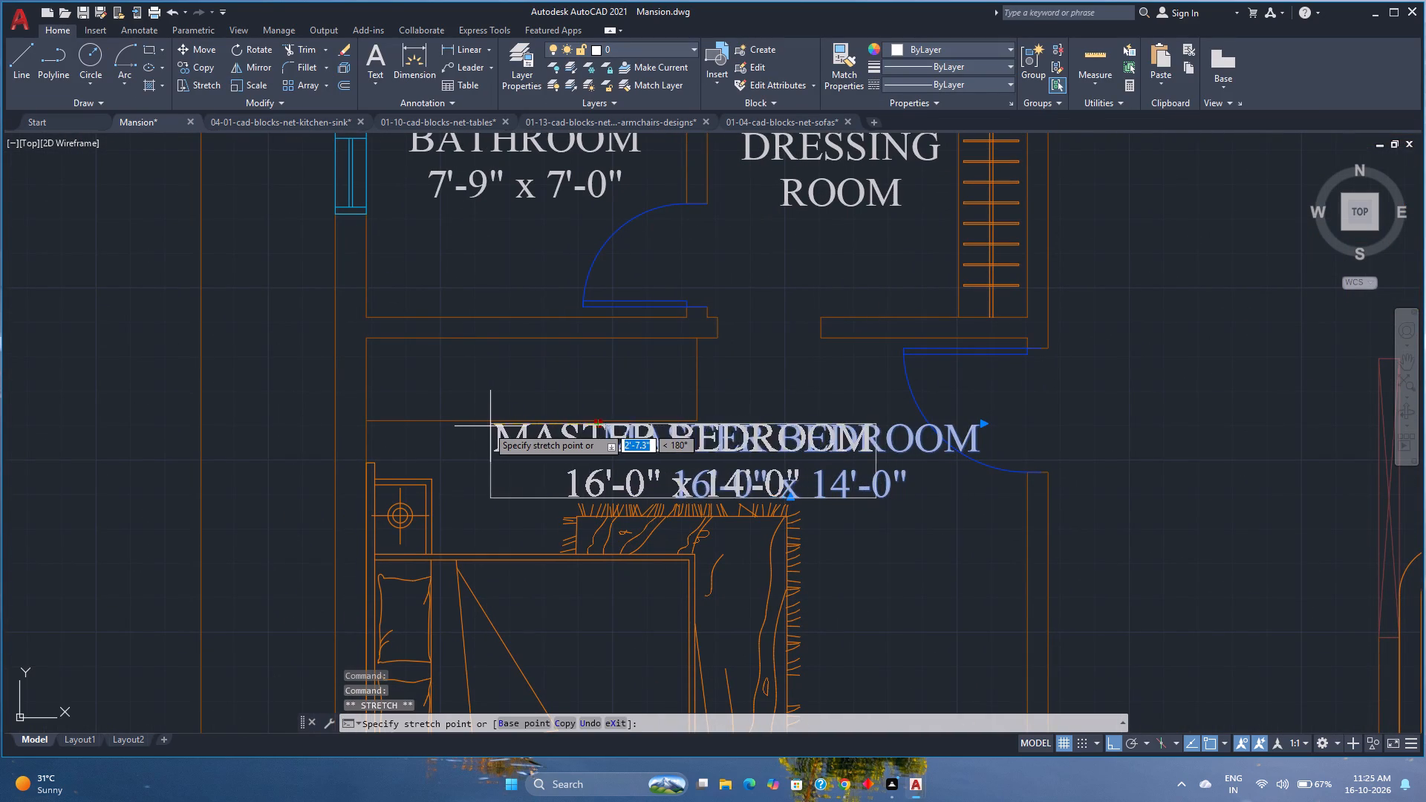
pyautogui.click(486, 426)
pyautogui.scroll(2, 486, 426)
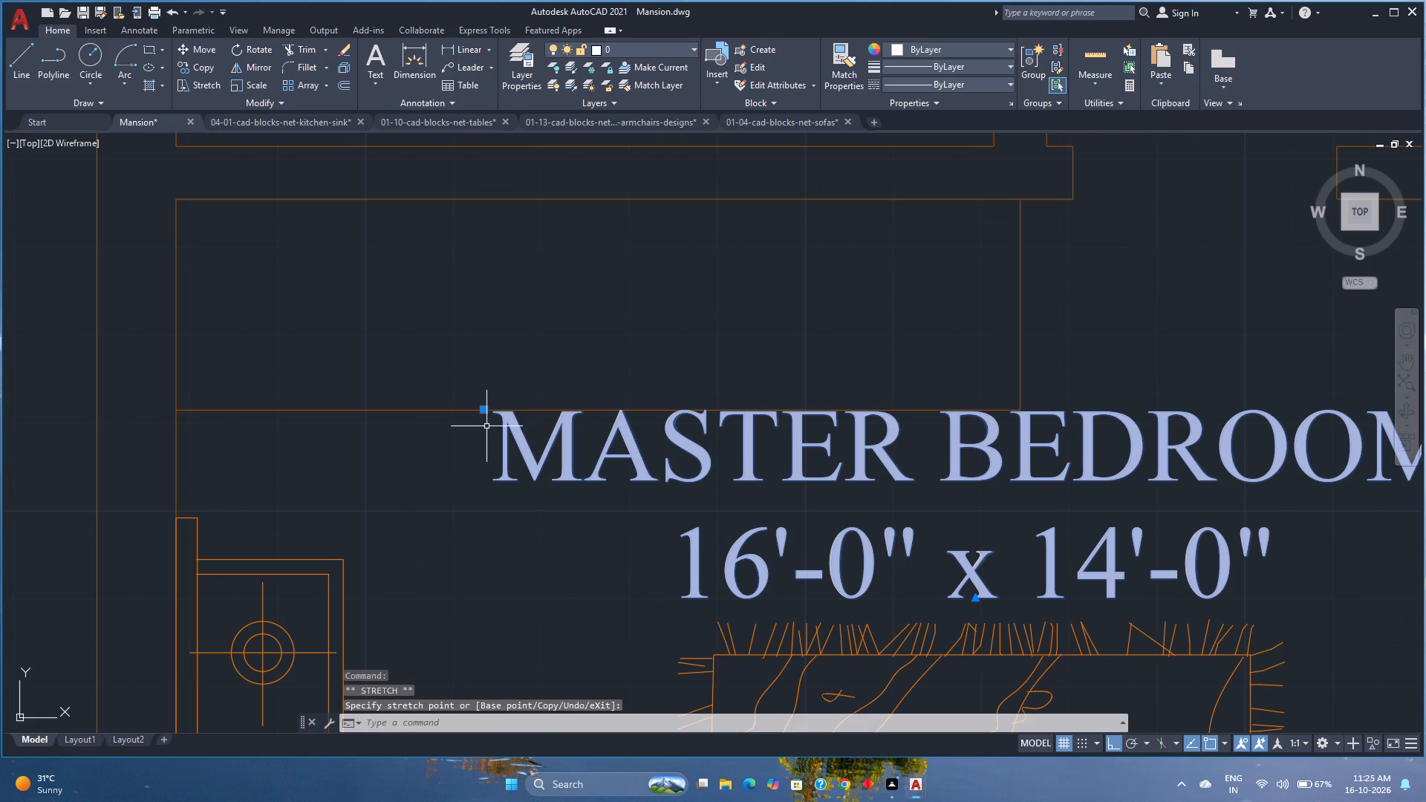
pyautogui.click(481, 410)
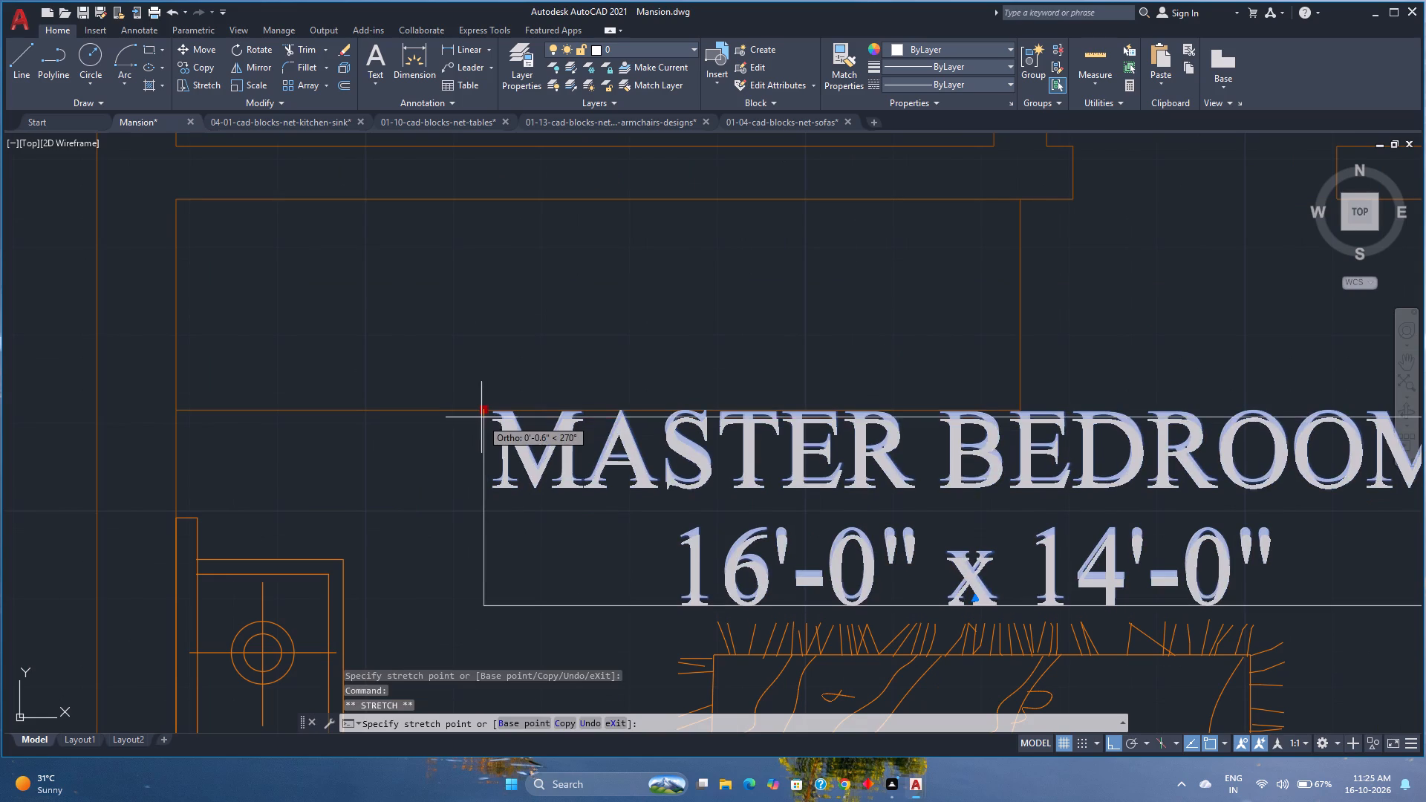
pyautogui.click(481, 423)
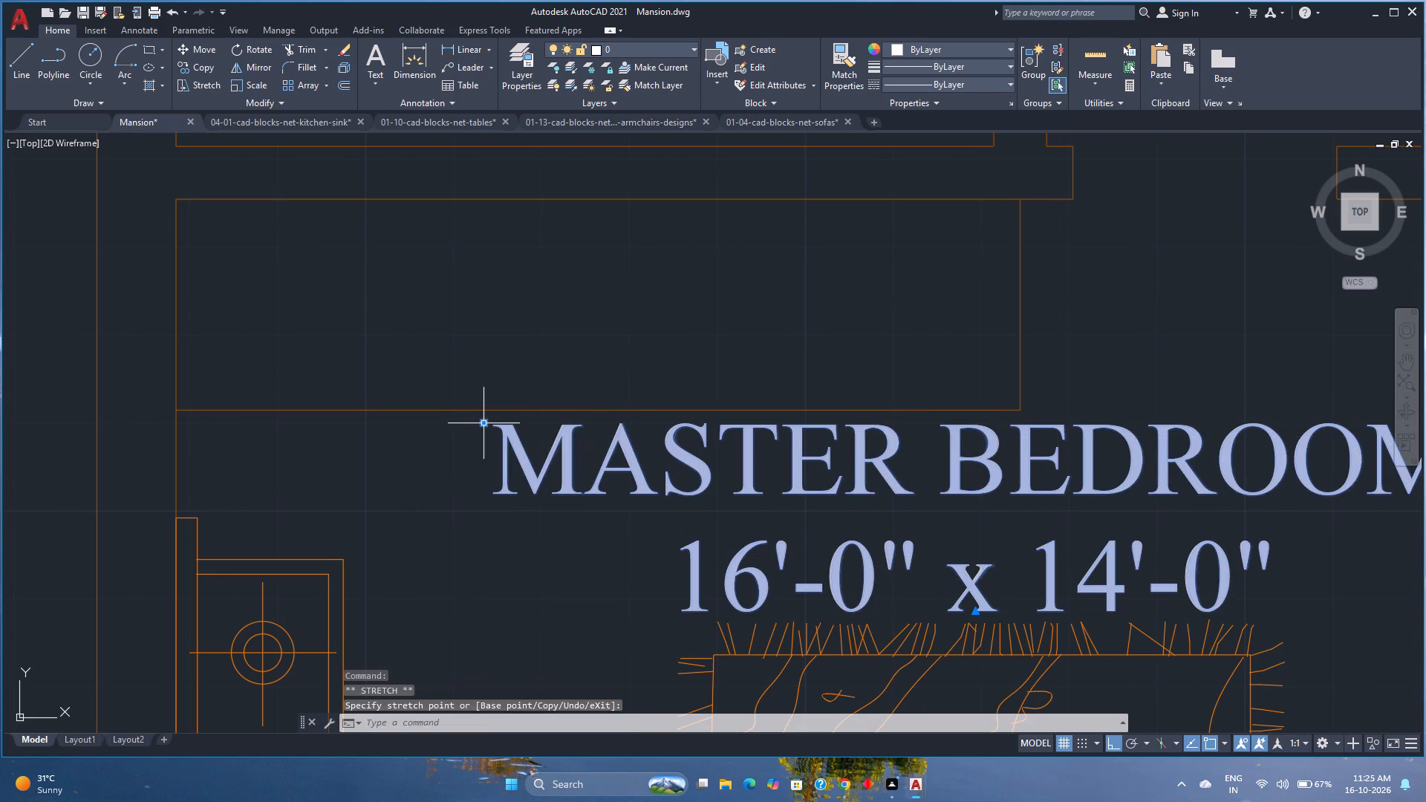
pyautogui.scroll(-4, 481, 423)
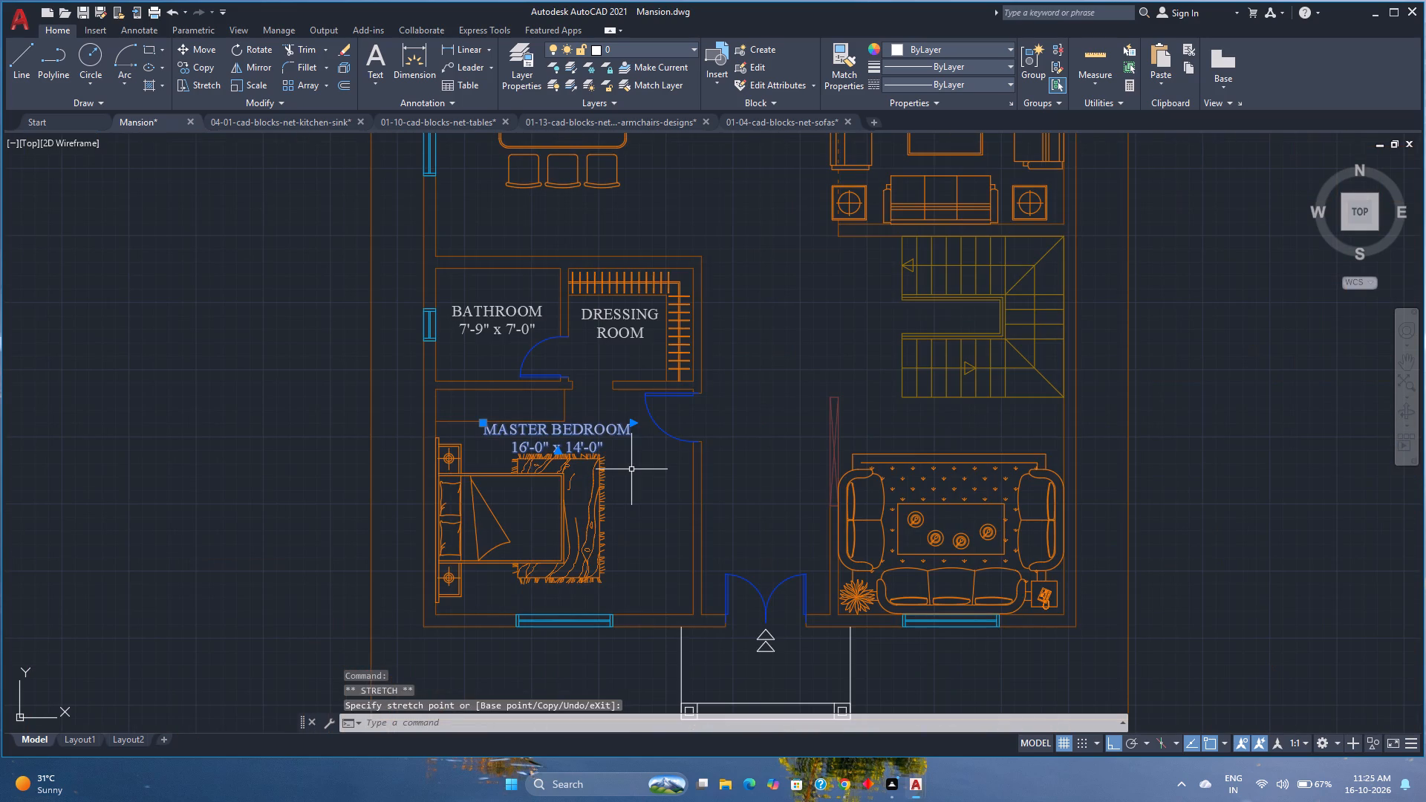
pyautogui.press('Escape')
# Save the drawing.
pyautogui.scroll(-1, 638, 470)
pyautogui.moveTo(638, 470); pyautogui.dragTo(559, 473, button='middle')
pyautogui.middleClick(559, 473)
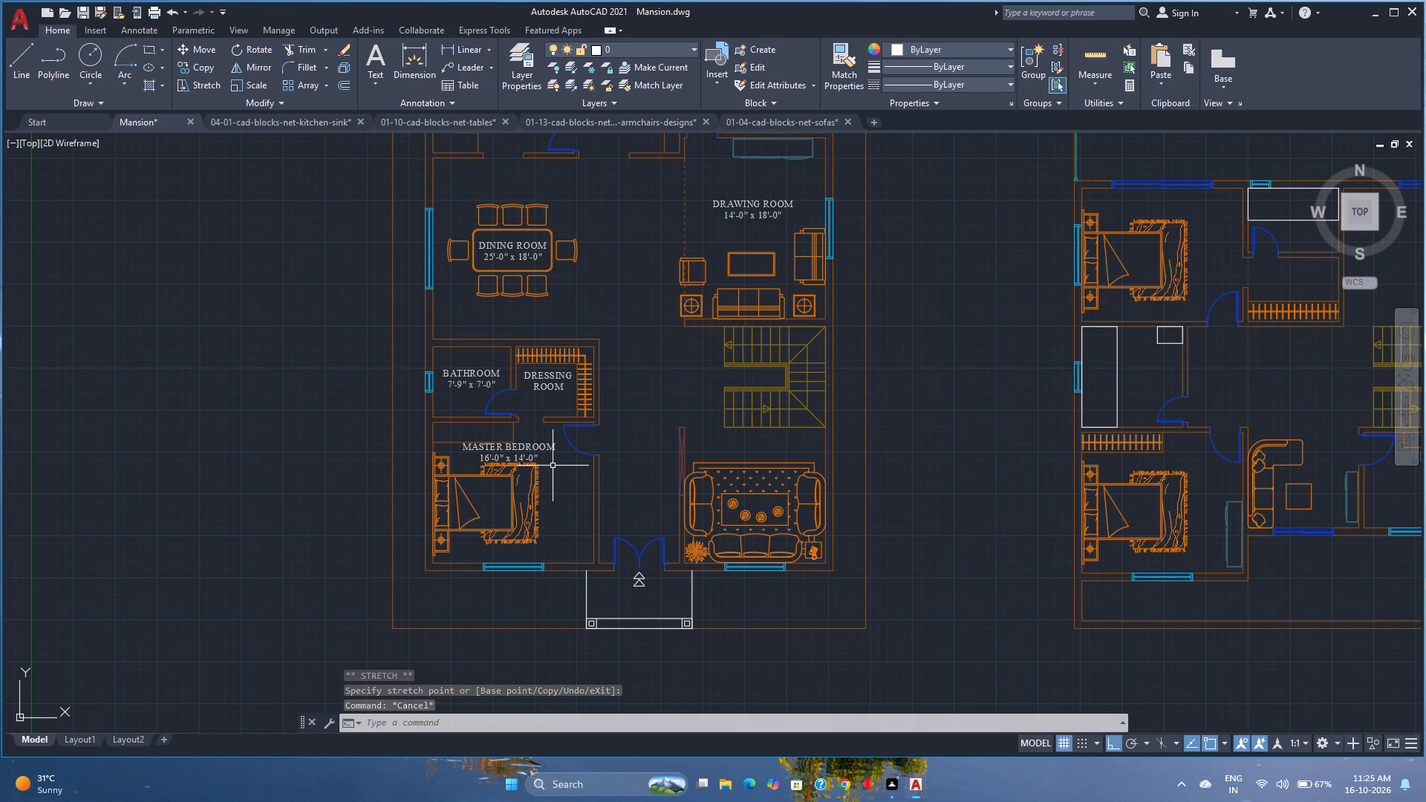
pyautogui.hotkey('ctrl', 's')
# Copy the MASTER BEDROOM label into the sofa room beside the entrance, placing it between the staircase and the sofa set.
pyautogui.moveTo(642, 419); pyautogui.dragTo(527, 463, button='middle')
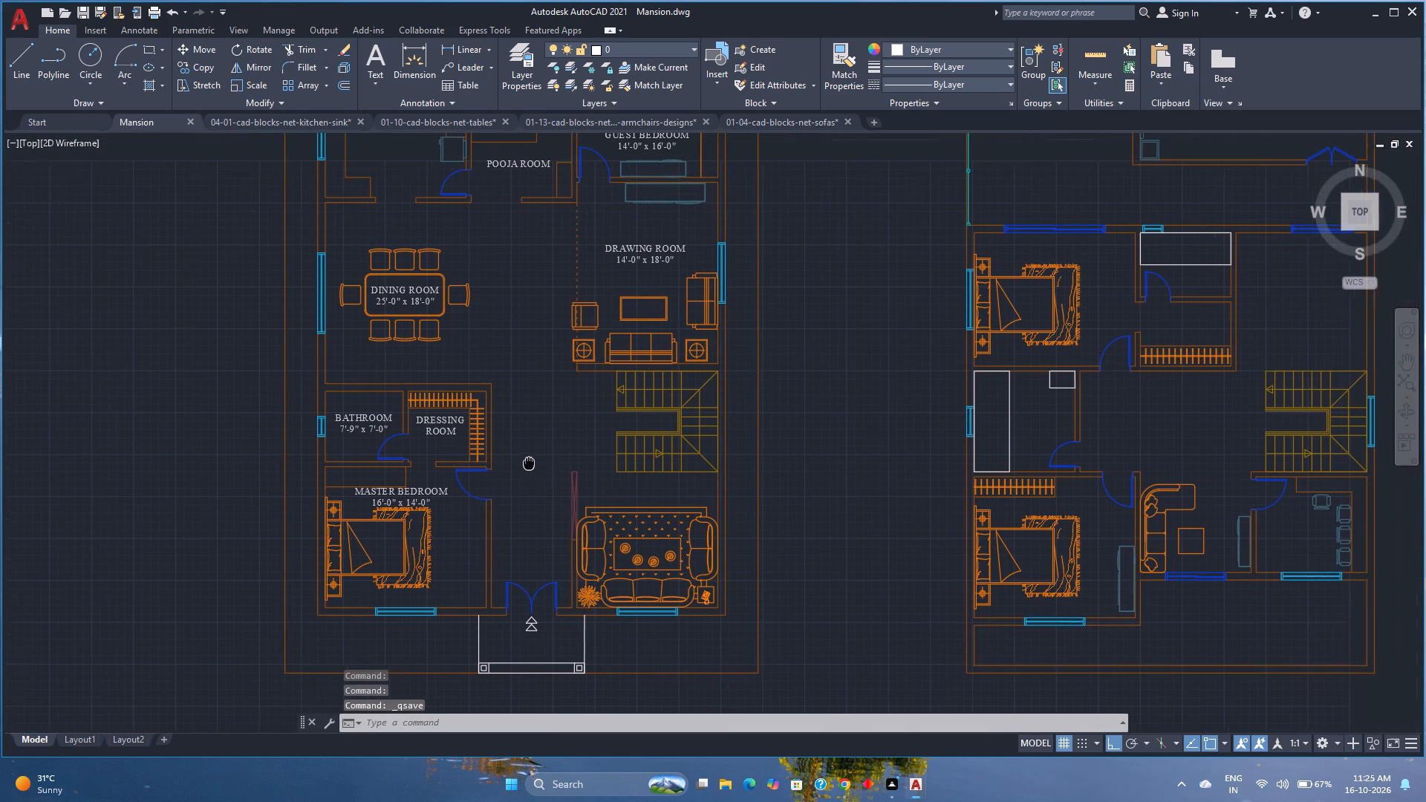
pyautogui.moveTo(527, 463); pyautogui.dragTo(527, 463, button='middle')
pyautogui.scroll(-1, 561, 466)
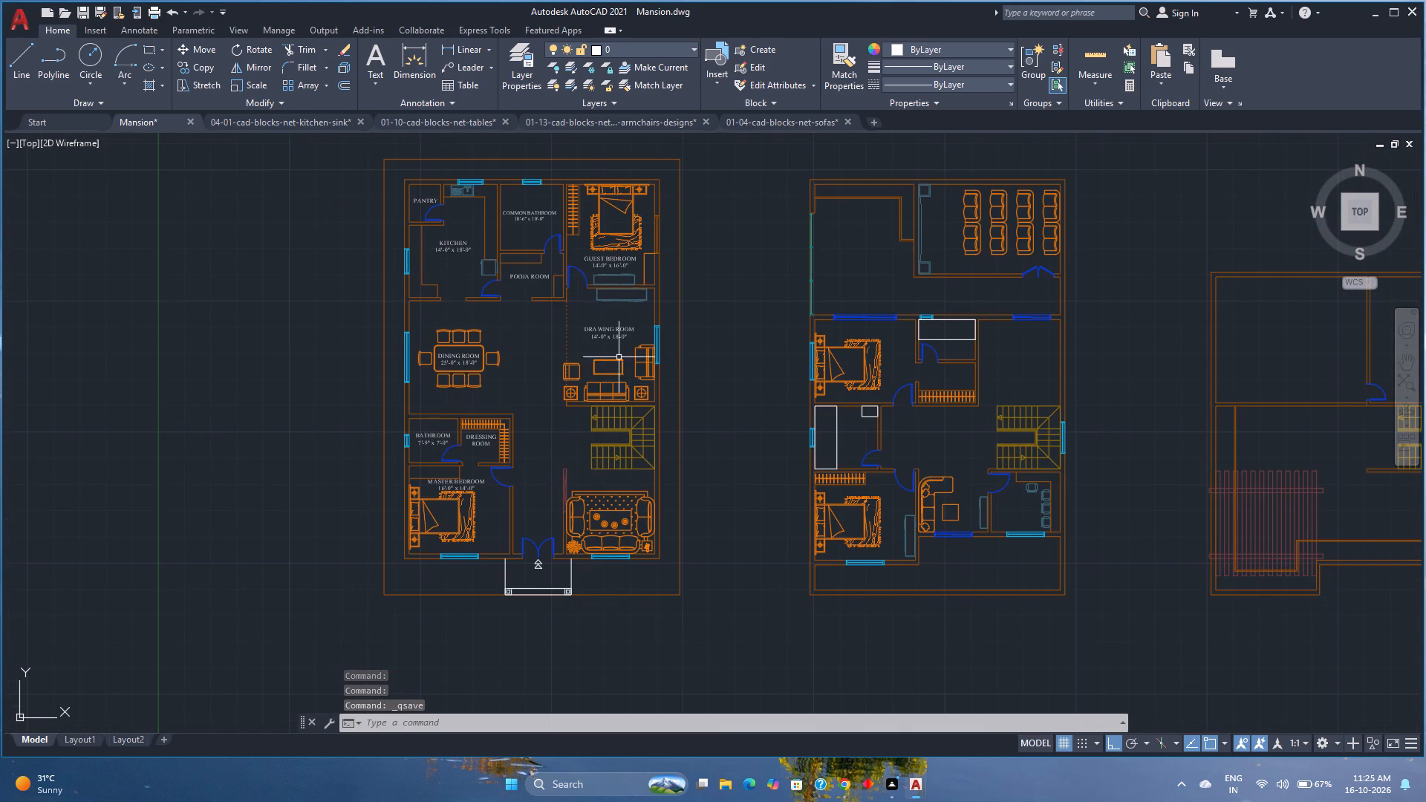
pyautogui.scroll(1, 611, 357)
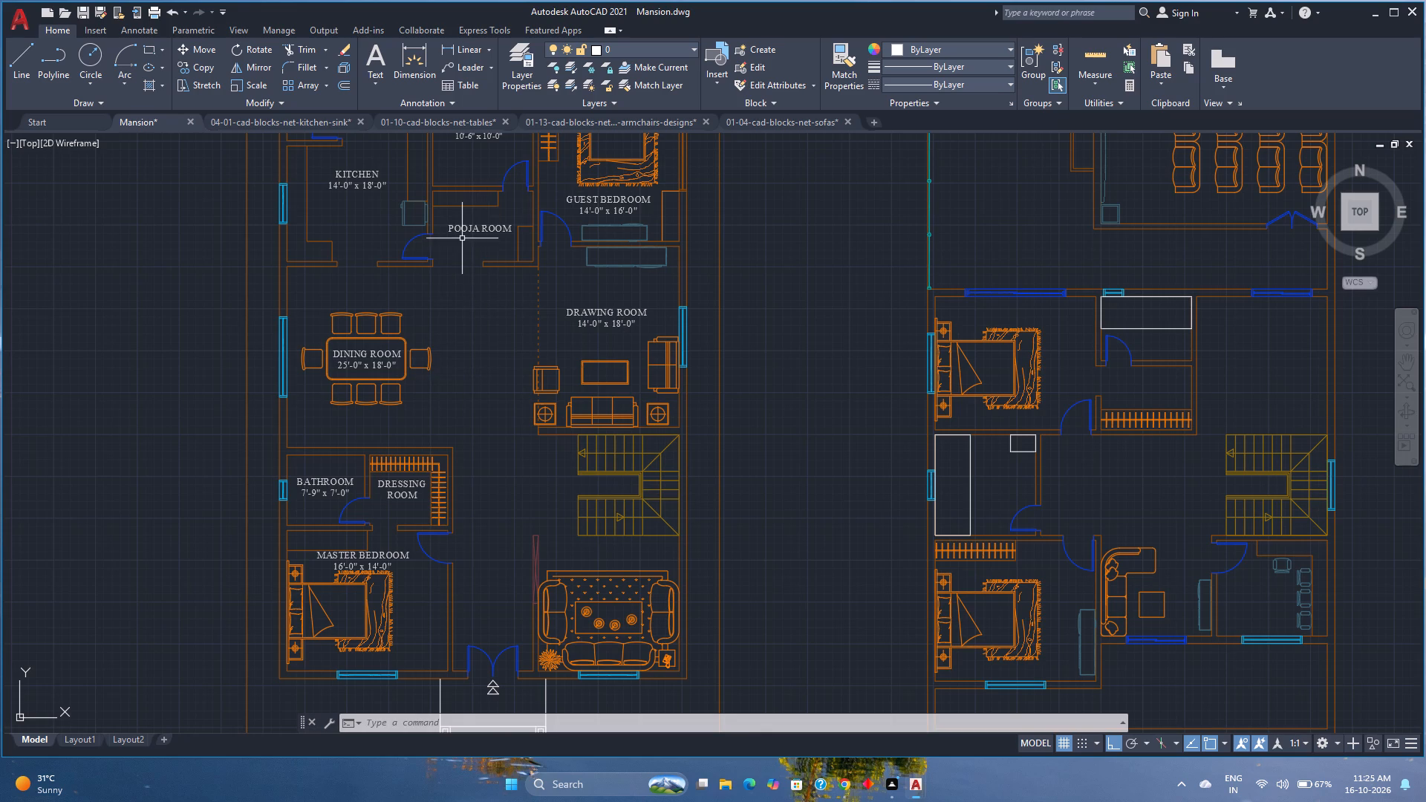
pyautogui.scroll(-1, 517, 400)
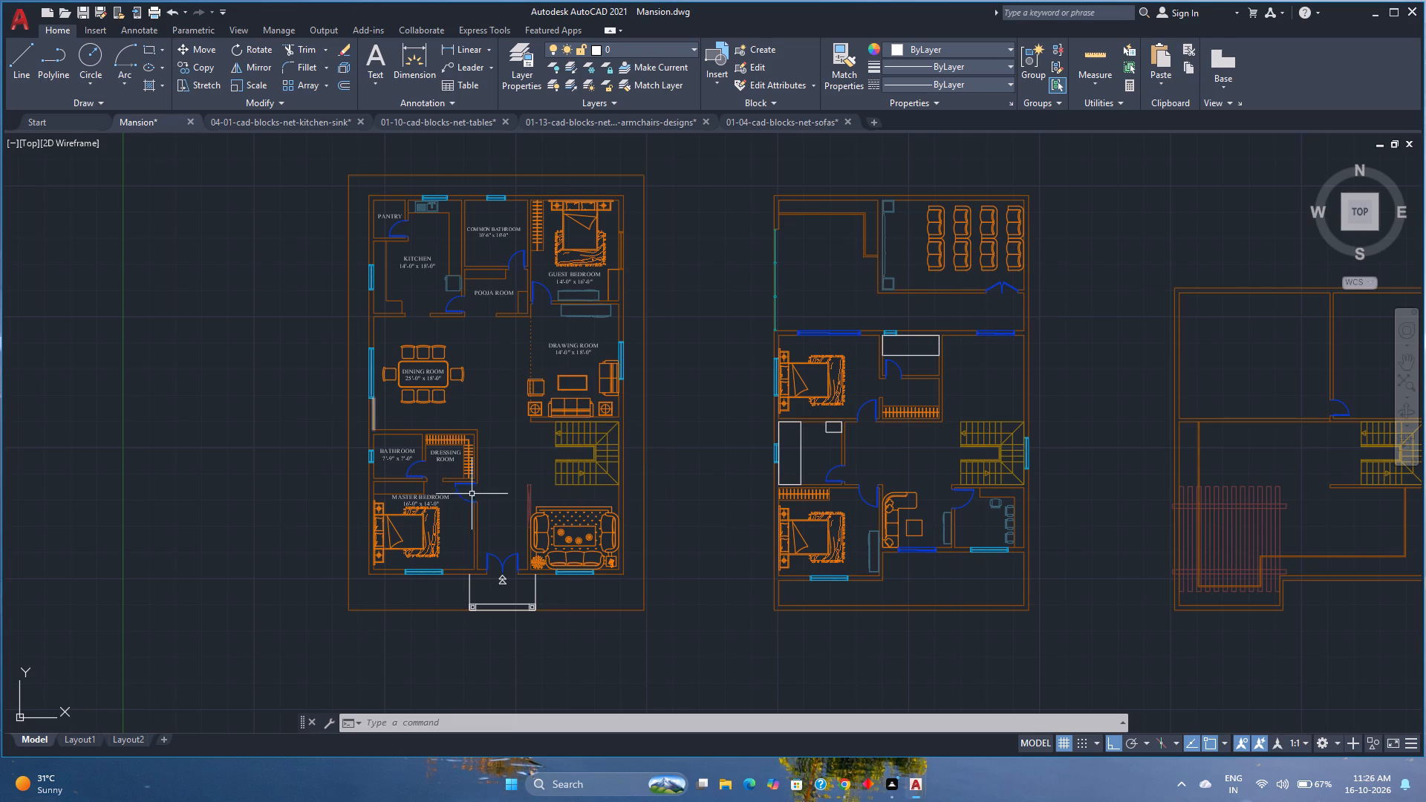
pyautogui.scroll(2, 536, 483)
pyautogui.moveTo(536, 483); pyautogui.dragTo(518, 463, button='middle')
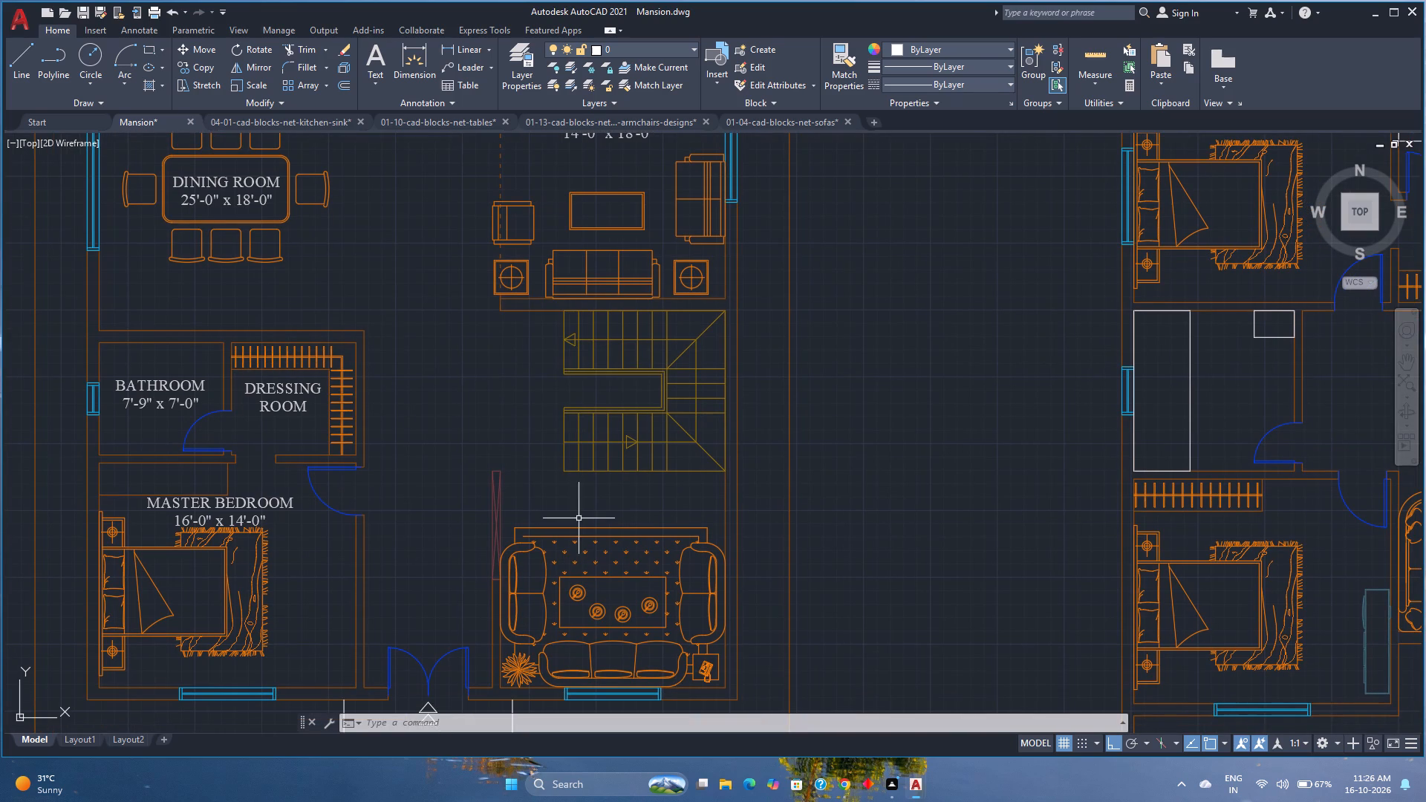
pyautogui.click(266, 504)
pyautogui.click(189, 70)
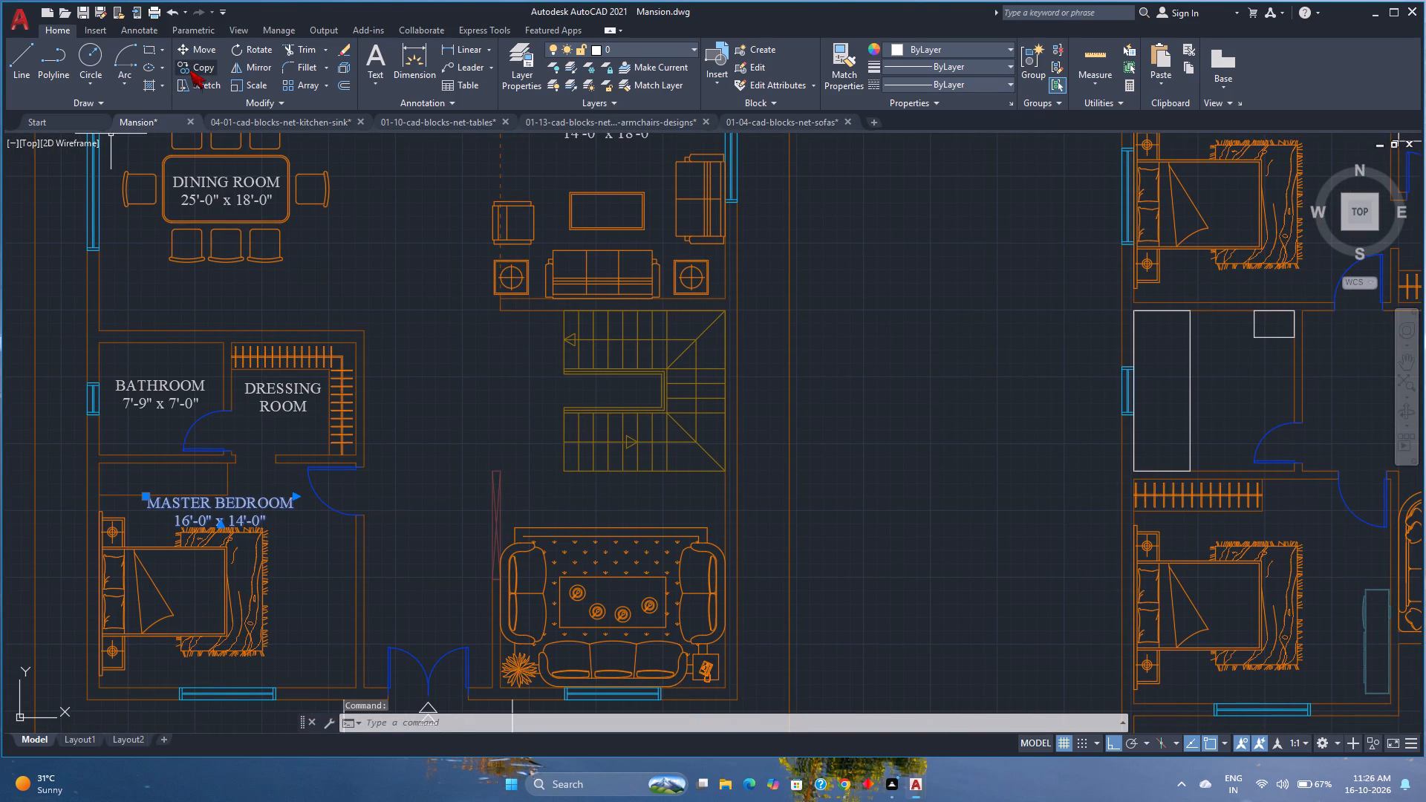
pyautogui.click(146, 506)
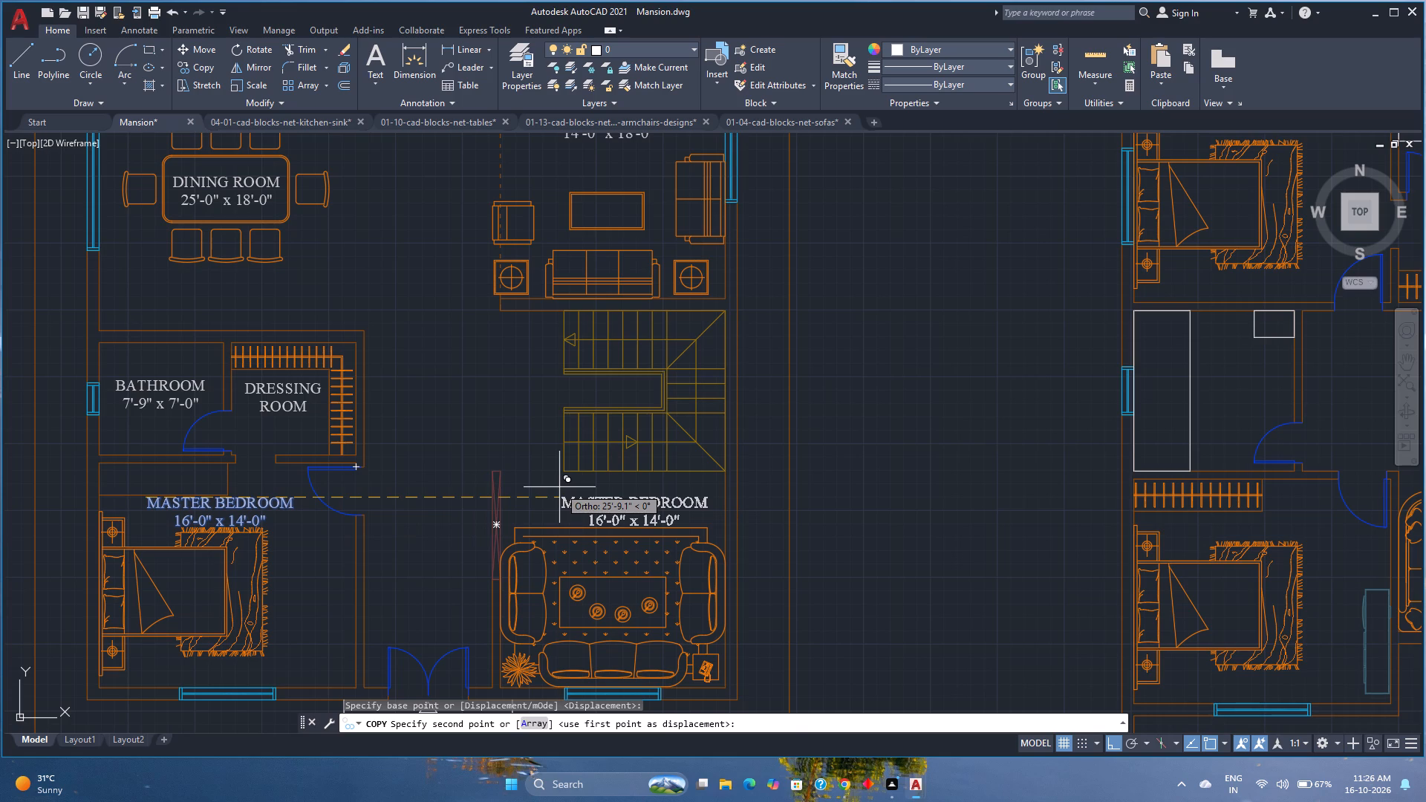
pyautogui.press('F8')
pyautogui.scroll(1, 559, 487)
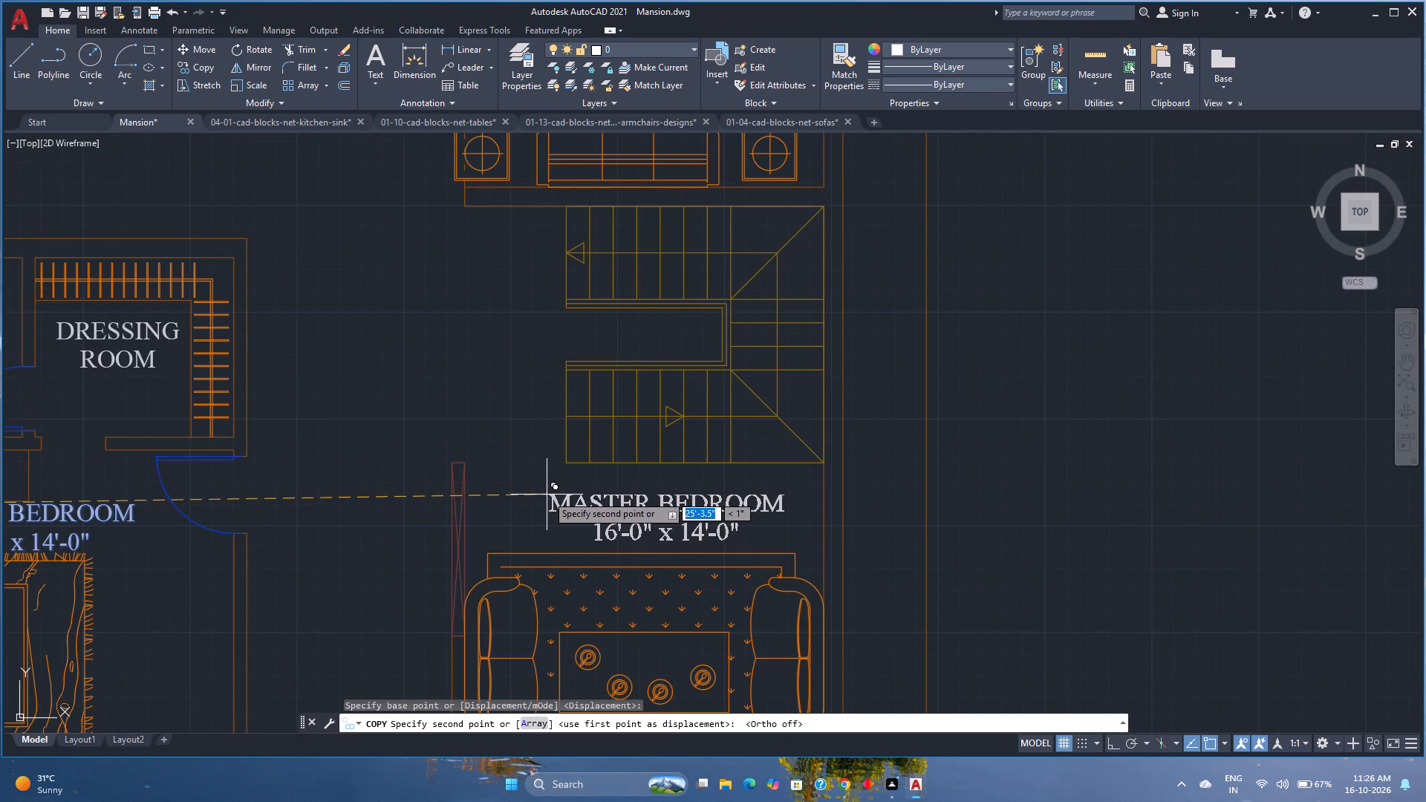
pyautogui.click(530, 497)
pyautogui.press('F8')
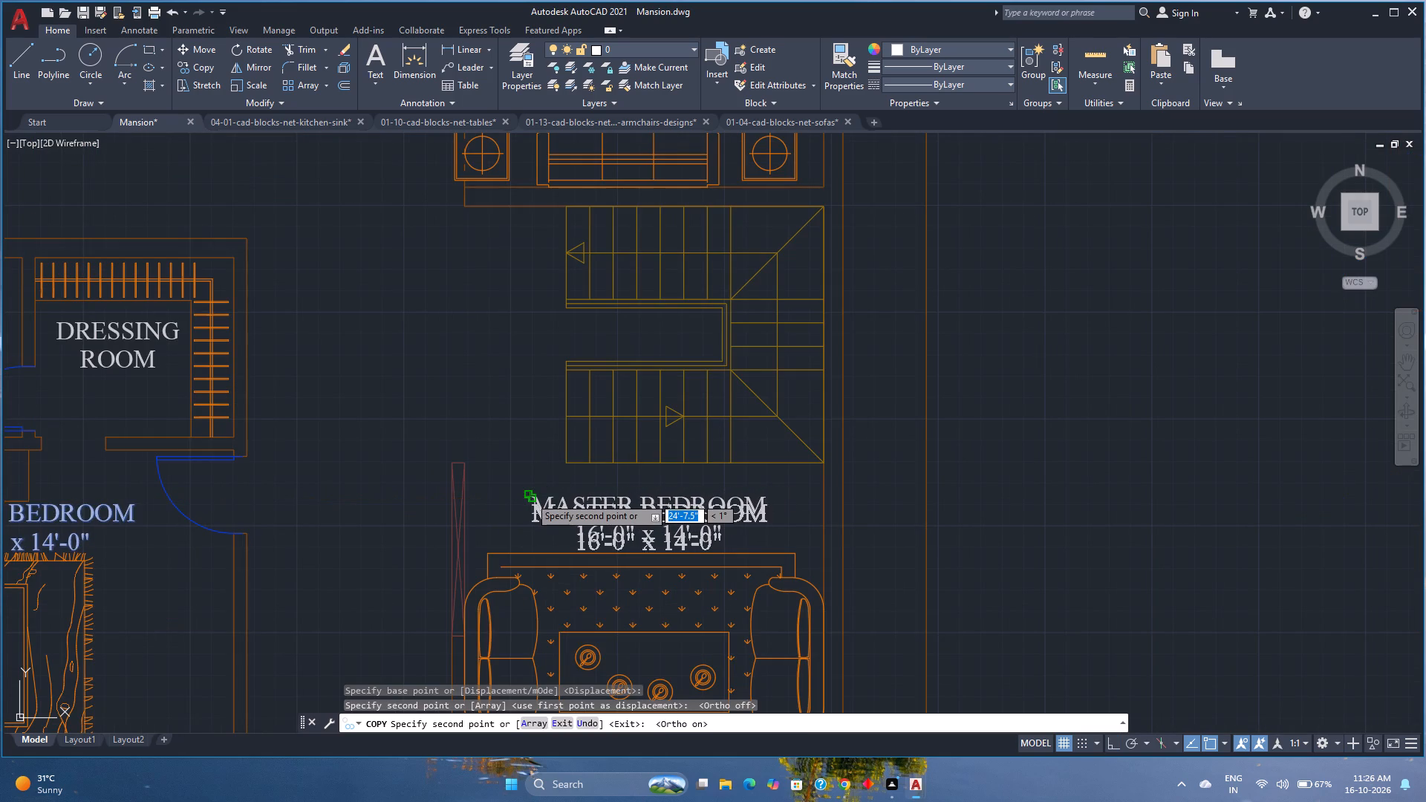
pyautogui.scroll(-2, 530, 497)
pyautogui.press('Escape')
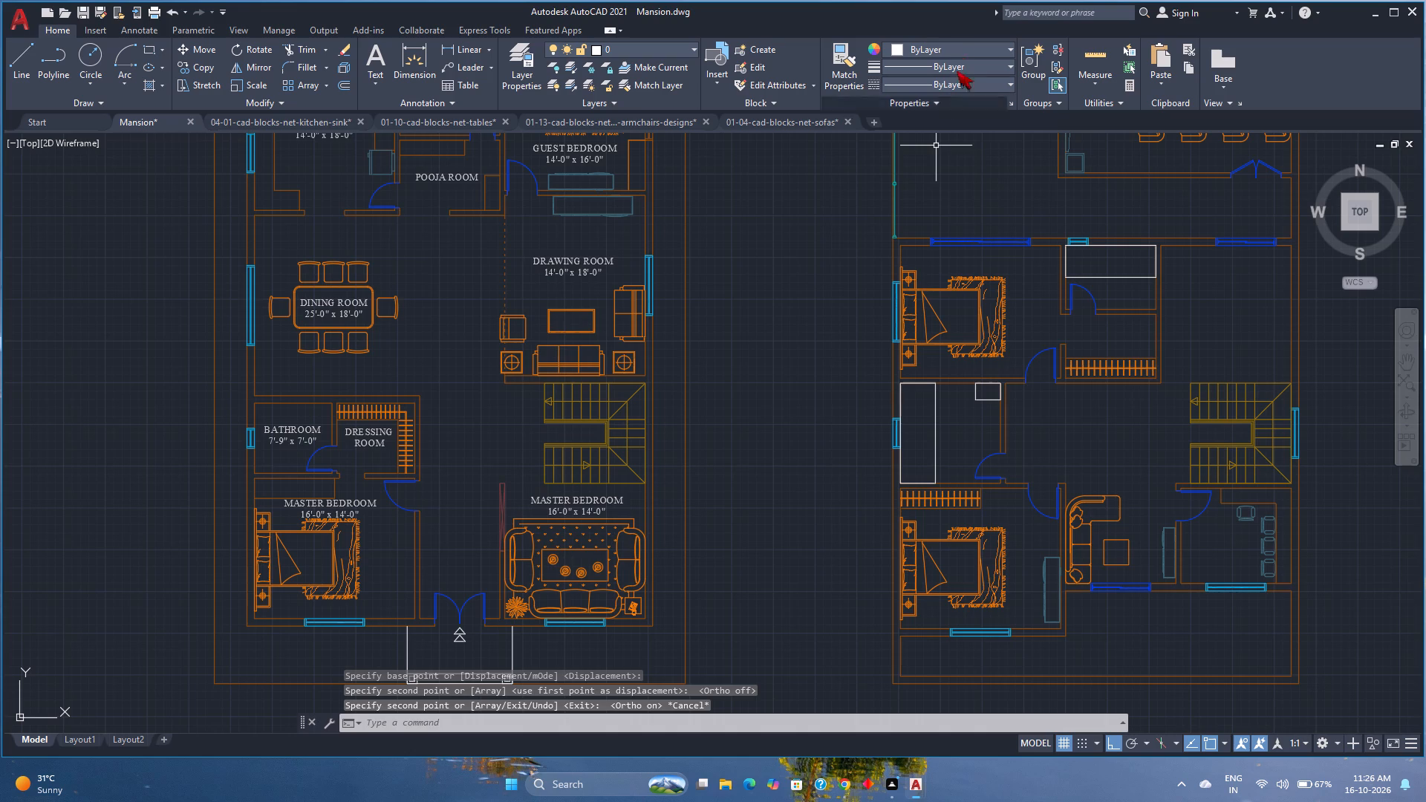
# Measure the sofa room's width and depth from its inner corner beside the entrance, without placing a dimension.
pyautogui.moveTo(689, 405); pyautogui.dragTo(688, 304, button='middle')
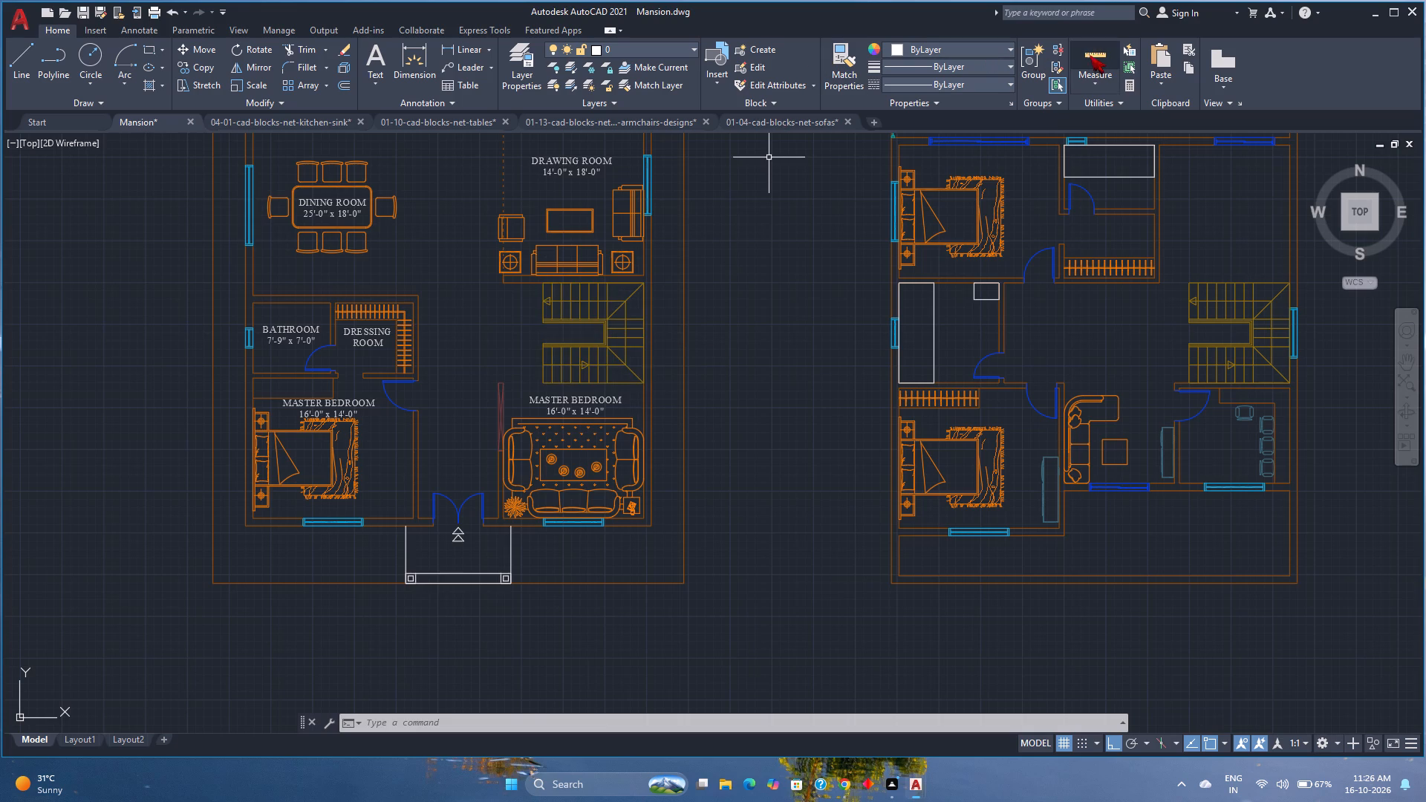
pyautogui.click(421, 50)
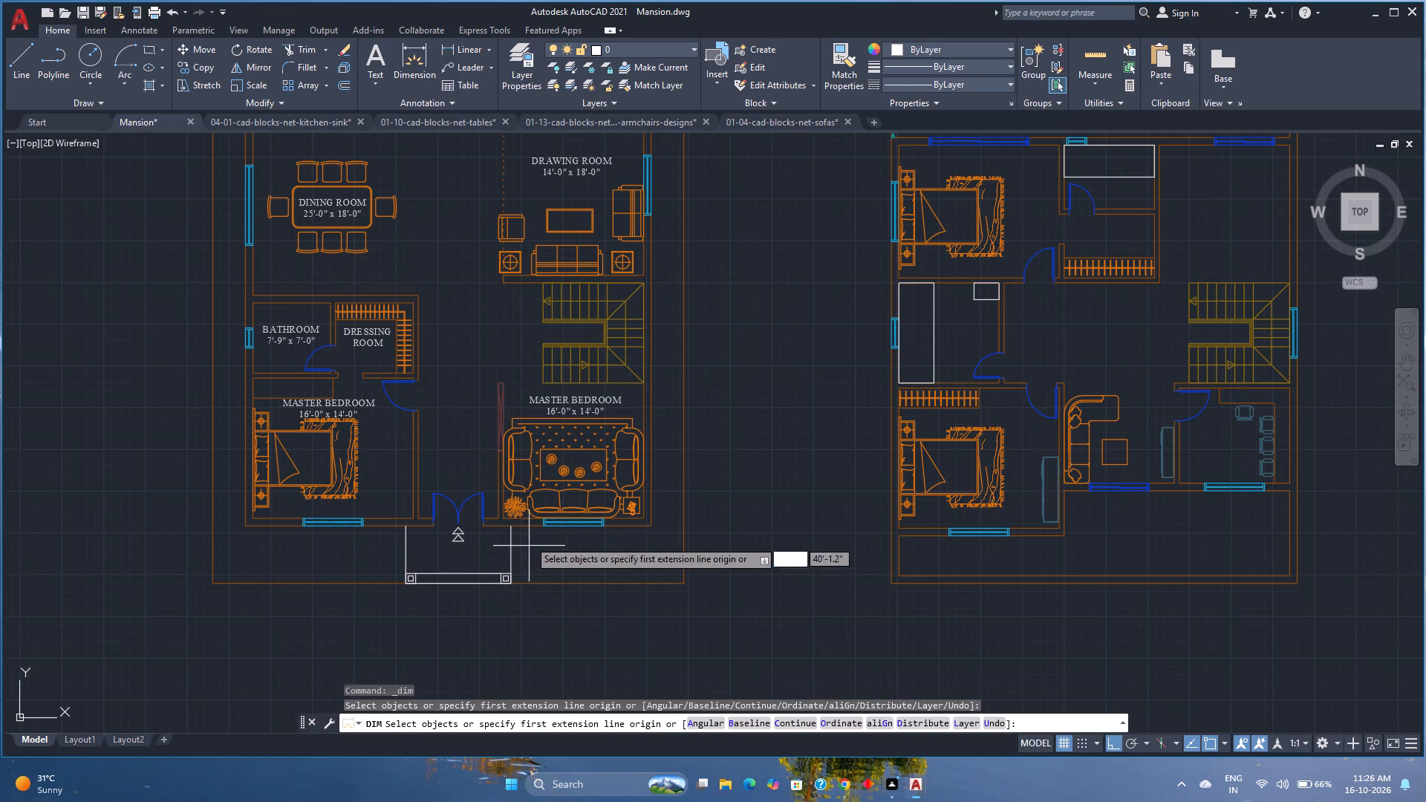
pyautogui.scroll(2, 528, 512)
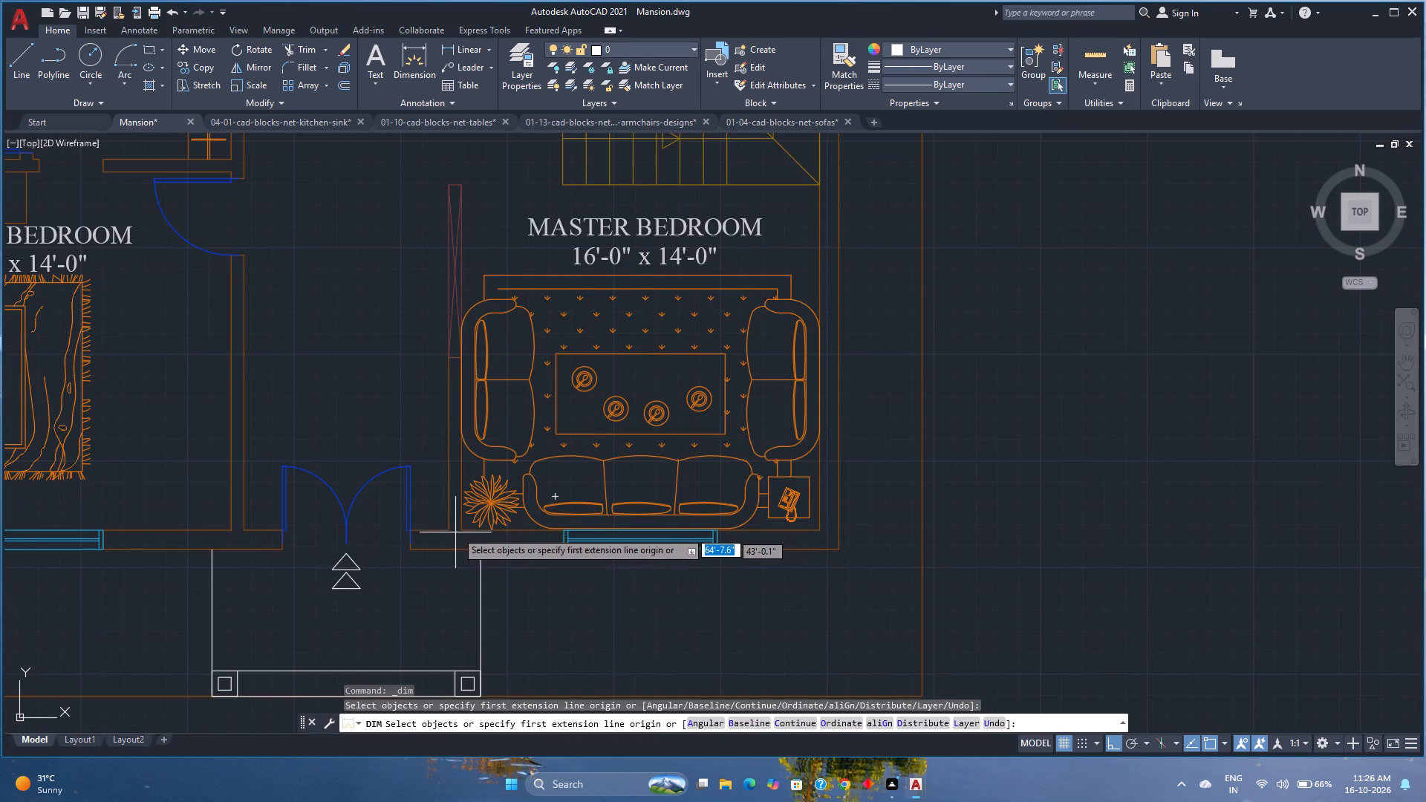
pyautogui.click(462, 529)
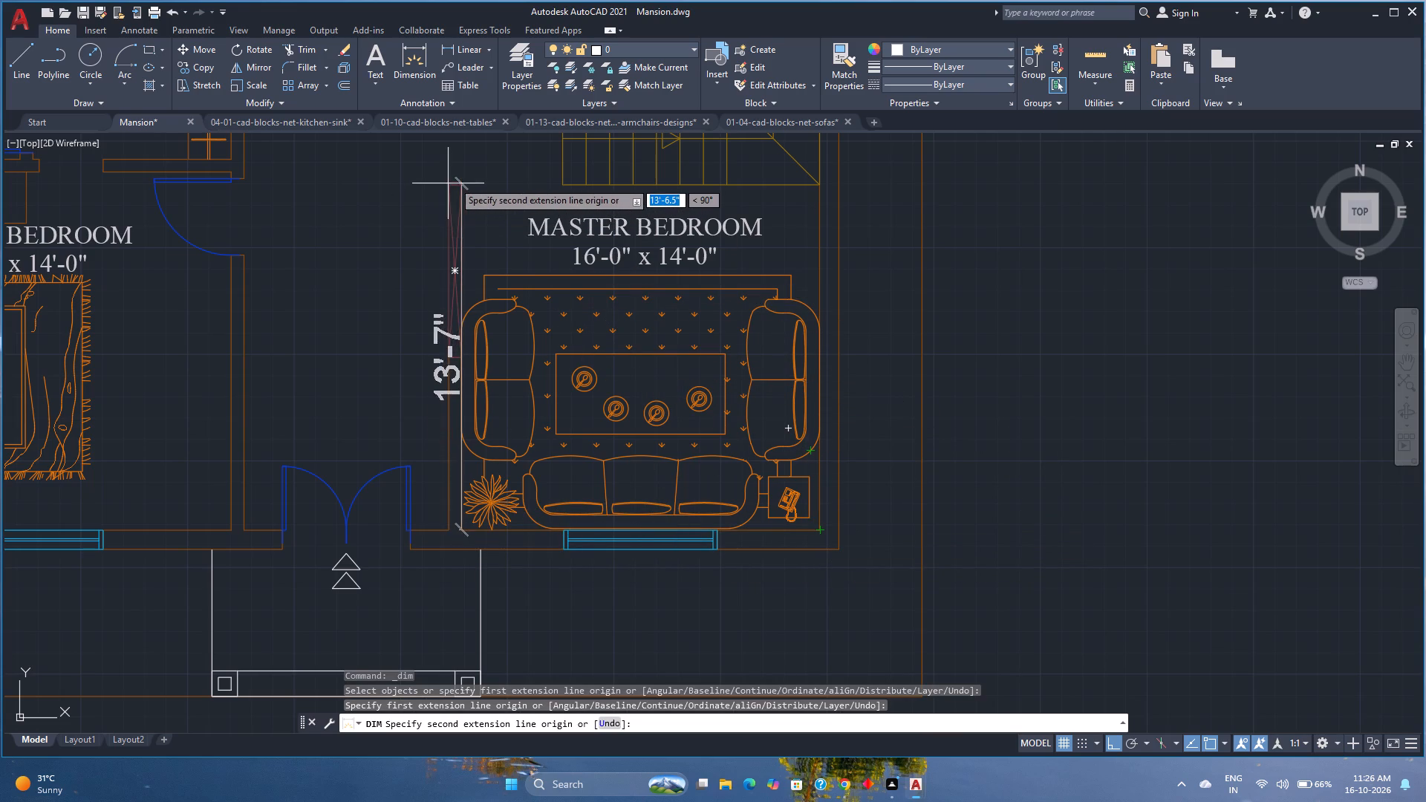
pyautogui.scroll(2, 463, 184)
pyautogui.moveTo(463, 184); pyautogui.dragTo(466, 185, button='middle')
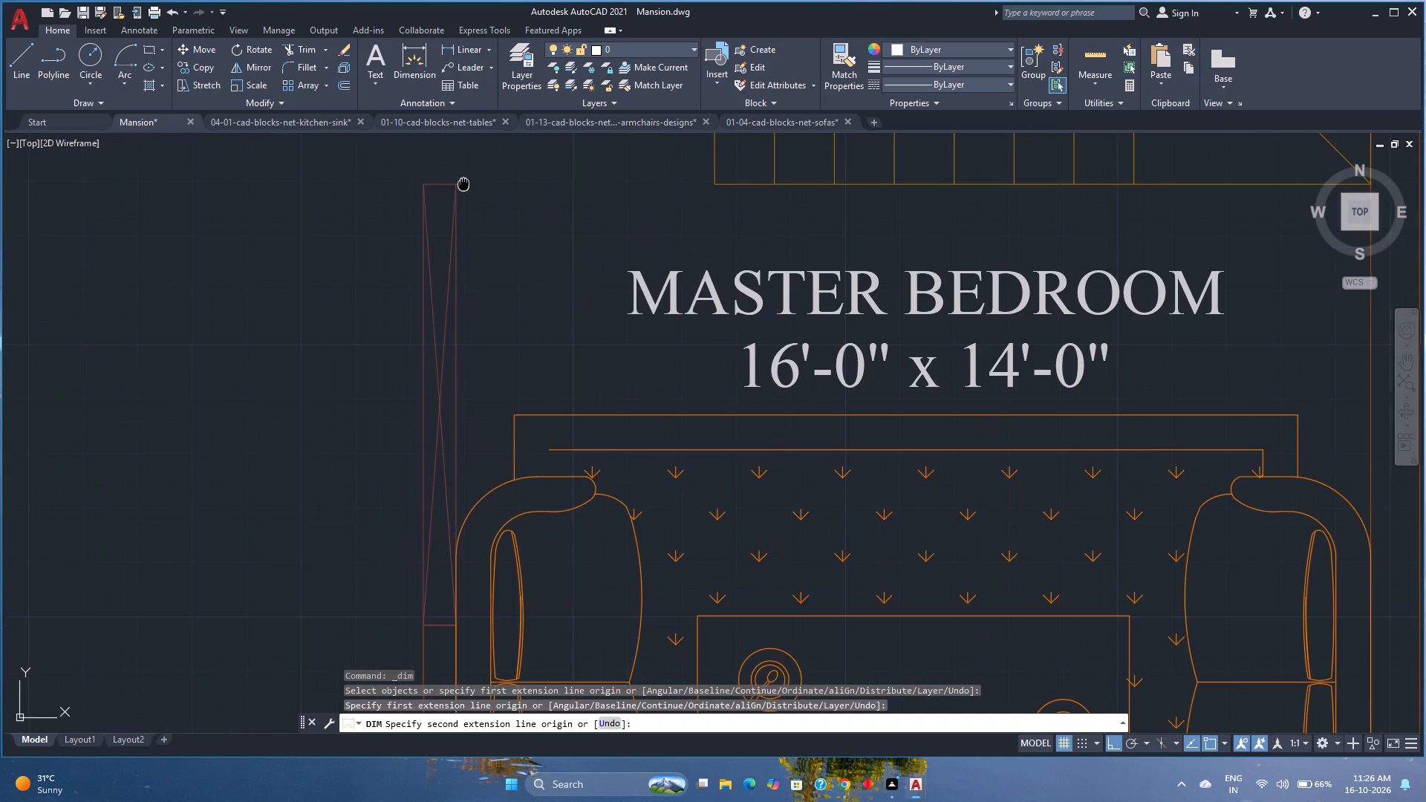
pyautogui.moveTo(466, 185); pyautogui.dragTo(485, 212, button='middle')
pyautogui.scroll(-1, 475, 212)
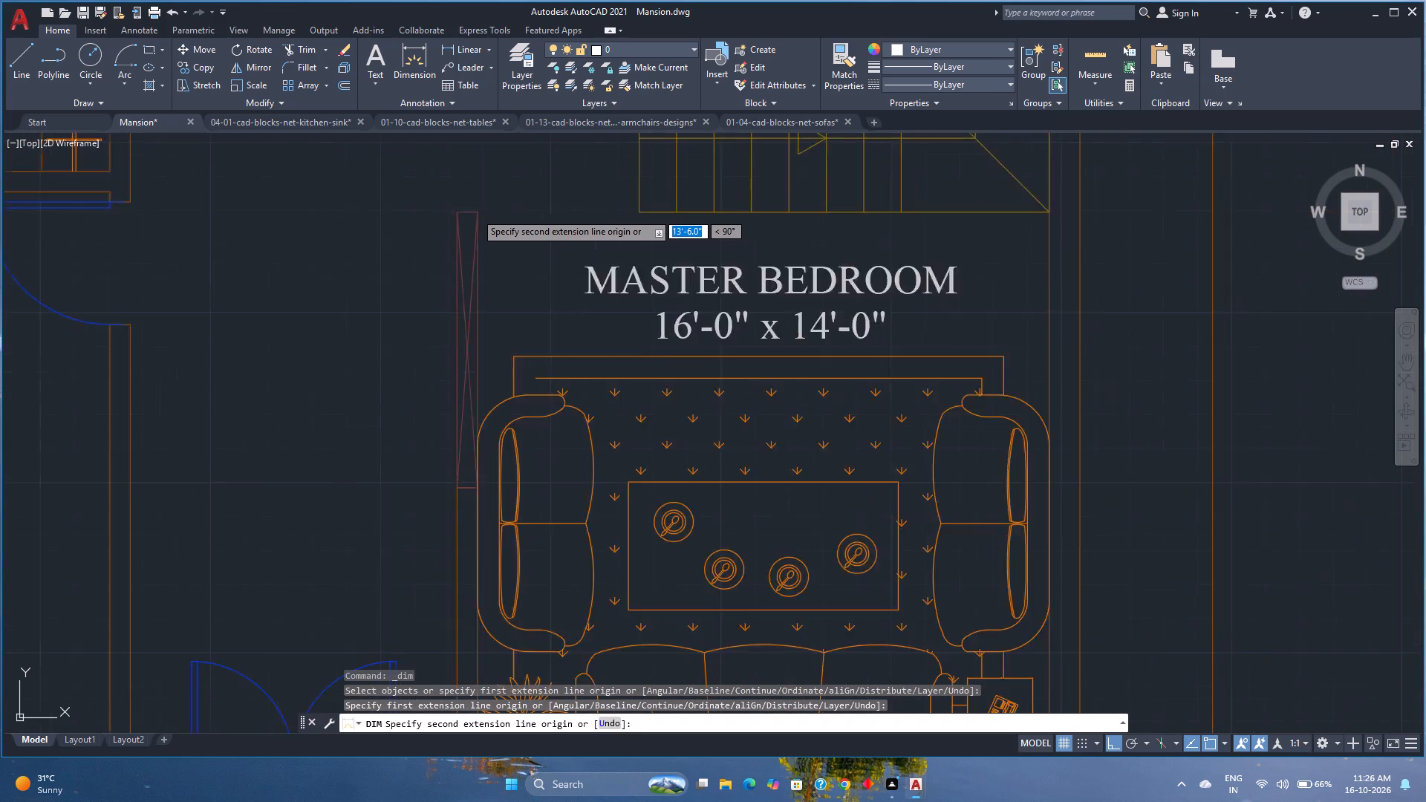
pyautogui.scroll(-1, 475, 212)
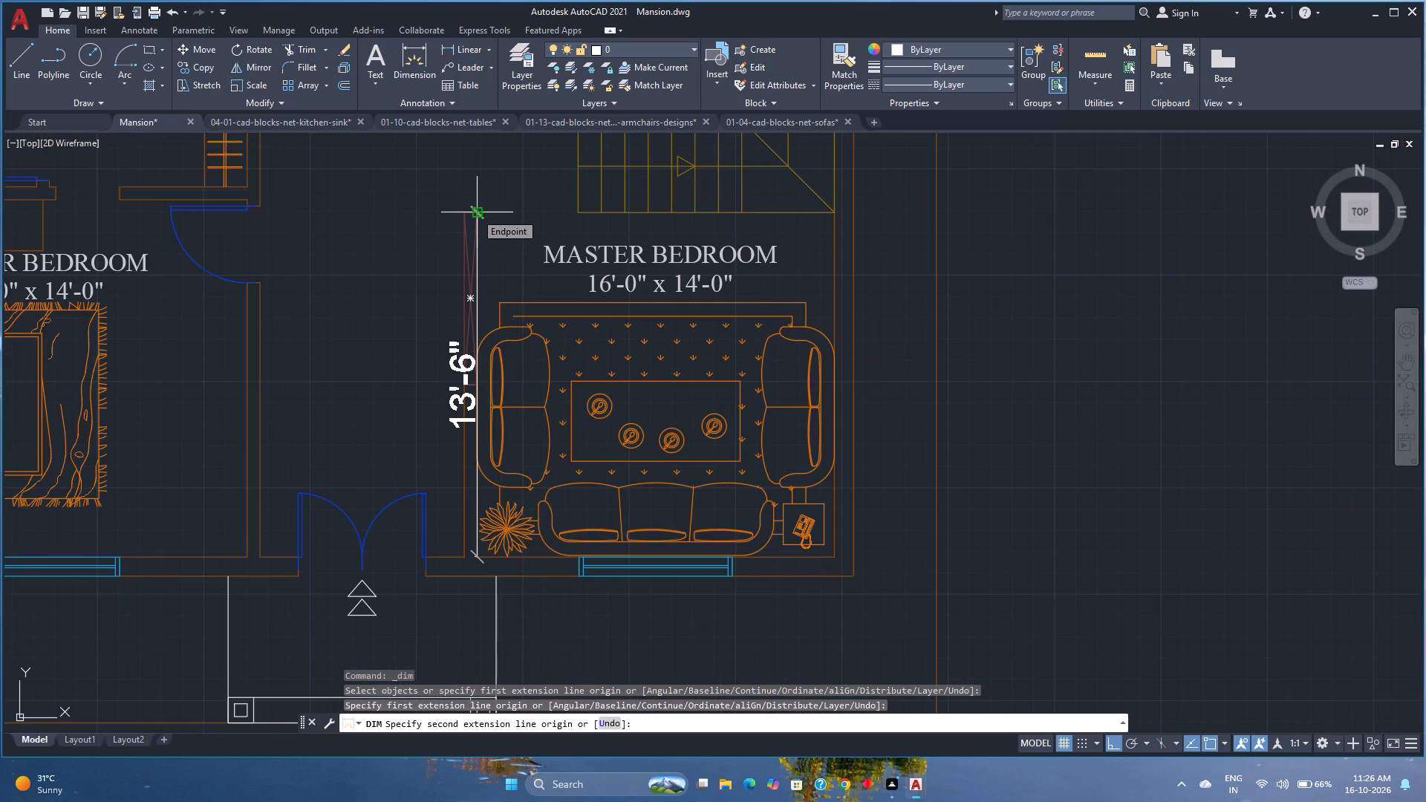
pyautogui.press('Escape')
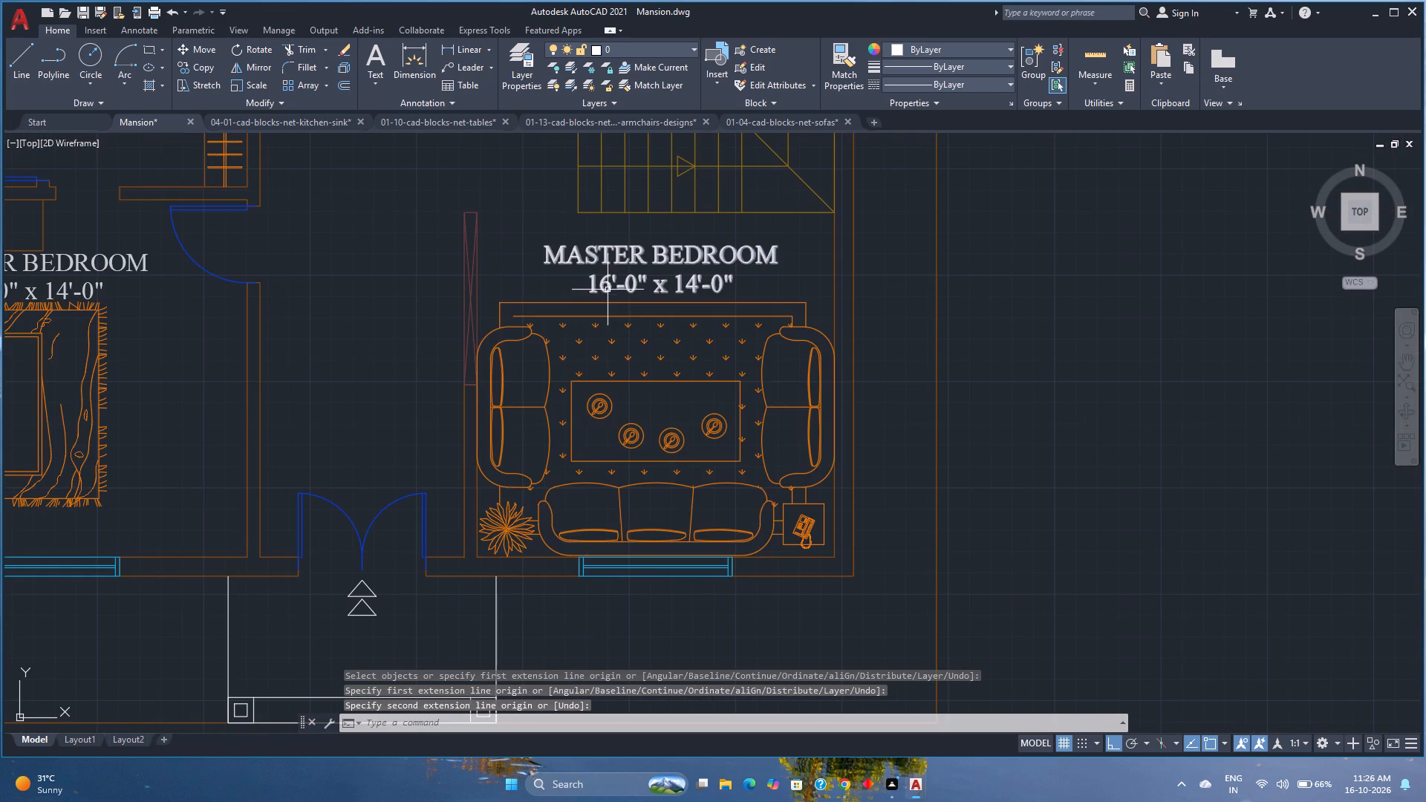
# Set the room size in the sofa room's copied label to 14'-0" x 13'-6".
pyautogui.doubleClick(607, 286)
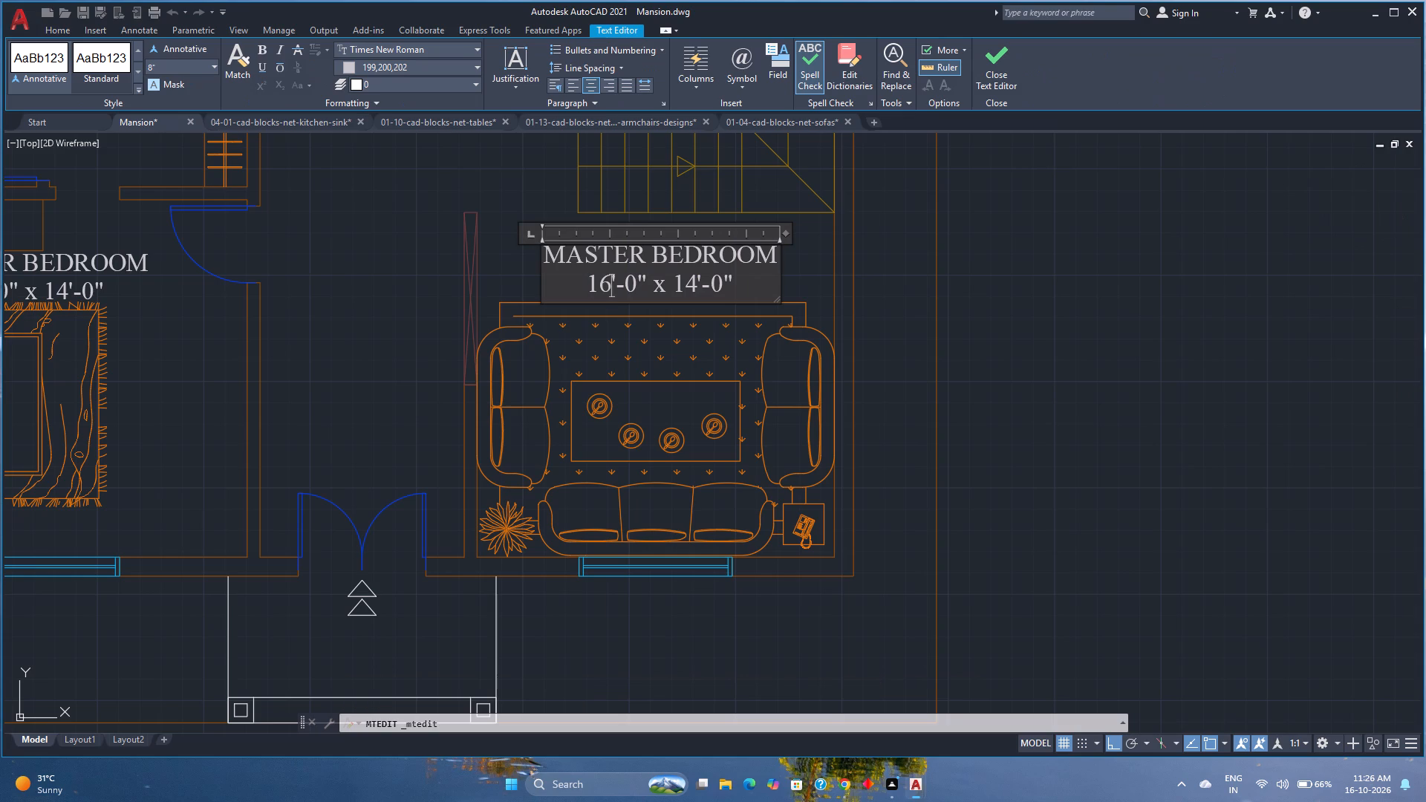
pyautogui.press('BackSpace')
pyautogui.press('4')
pyautogui.press('Right')
pyautogui.press('Right')
pyautogui.press('Right')
pyautogui.press('Right')
pyautogui.press('Right')
pyautogui.press('Right')
pyautogui.press('Right')
pyautogui.press('Right')
pyautogui.press('Right')
pyautogui.press('Right')
pyautogui.press('Left')
pyautogui.press('BackSpace')
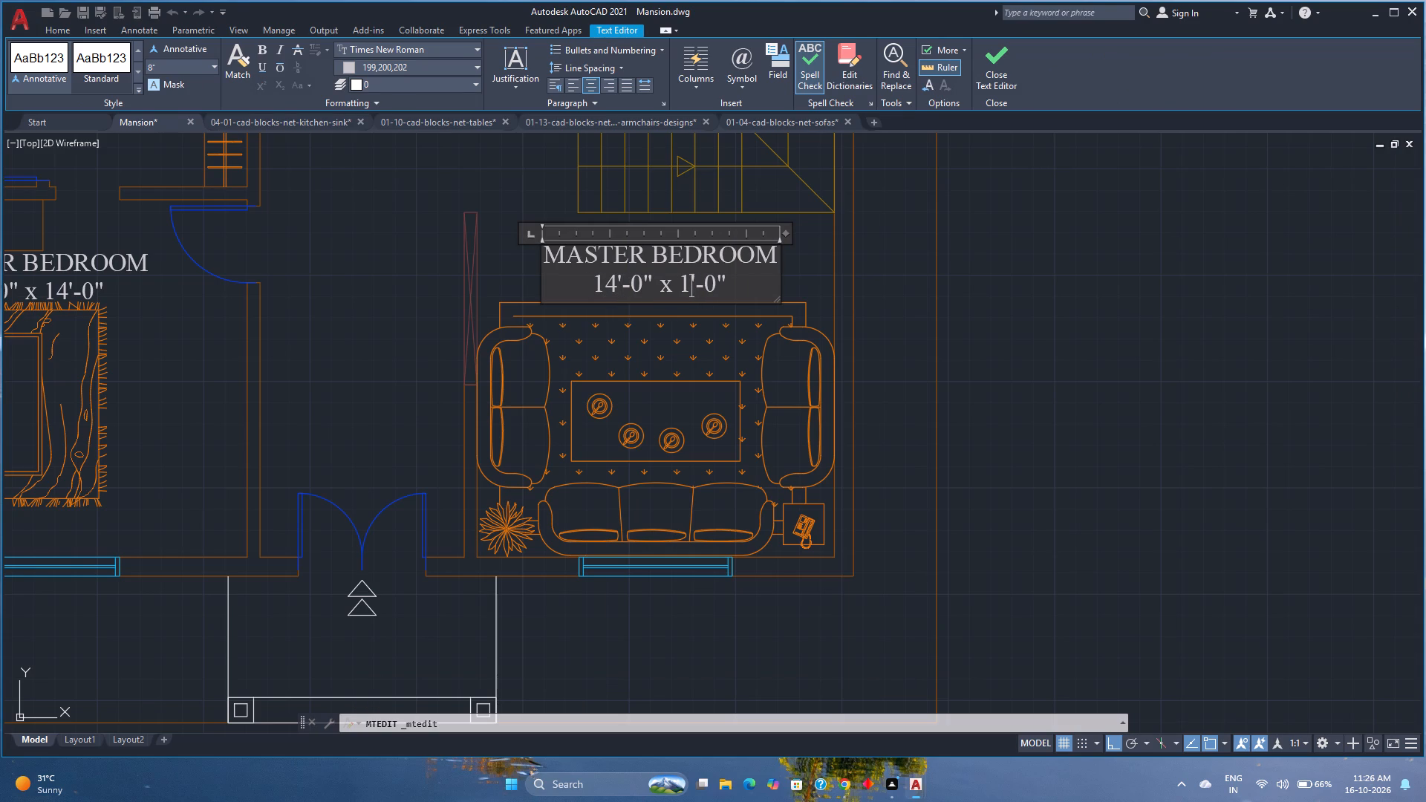
pyautogui.press('3')
pyautogui.press('Right')
pyautogui.press('Right')
pyautogui.press('Right')
pyautogui.press('BackSpace')
pyautogui.press('6')
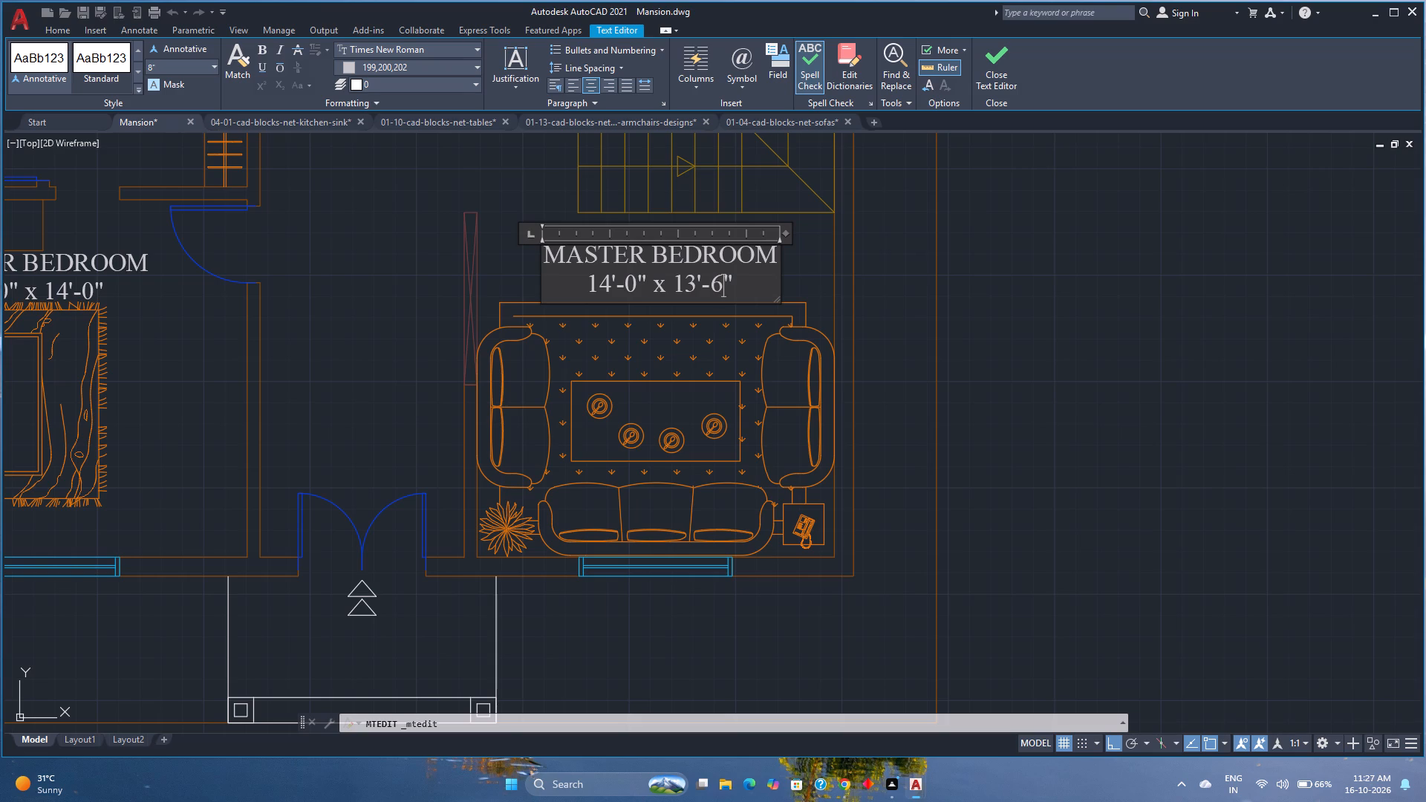
# Rename the sofa room's MASTER BEDROOM label as LIVING ROOM, keeping its size line, and finish the text edit.
pyautogui.click(704, 255)
pyautogui.press('BackSpace')
pyautogui.press('BackSpace')
pyautogui.press('BackSpace')
pyautogui.press('BackSpace')
pyautogui.press('BackSpace')
pyautogui.press('BackSpace')
pyautogui.press('BackSpace')
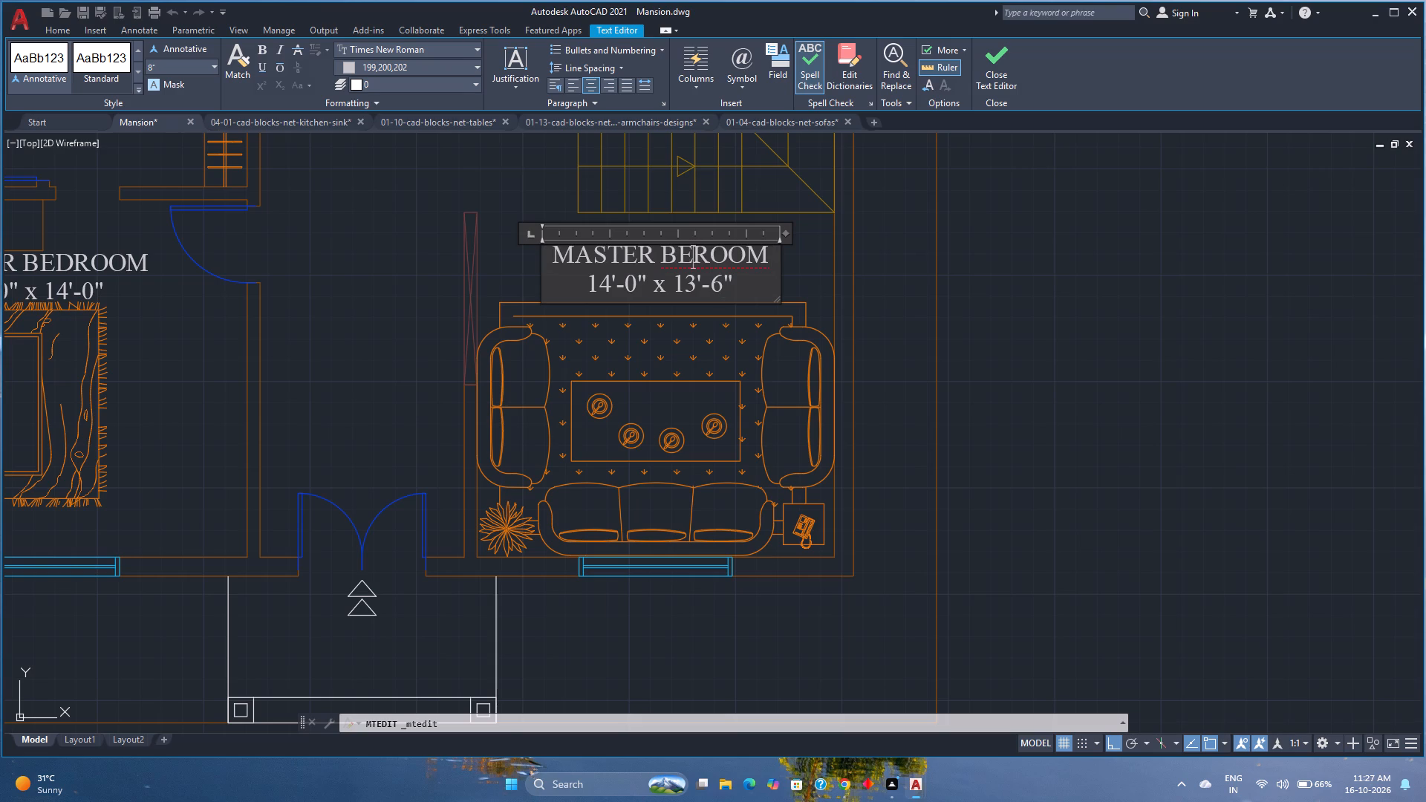
pyautogui.press('BackSpace')
pyautogui.press('BackSpace')
pyautogui.press('BackSpace')
pyautogui.press('BackSpace')
pyautogui.write('LIVING')
pyautogui.press('space')
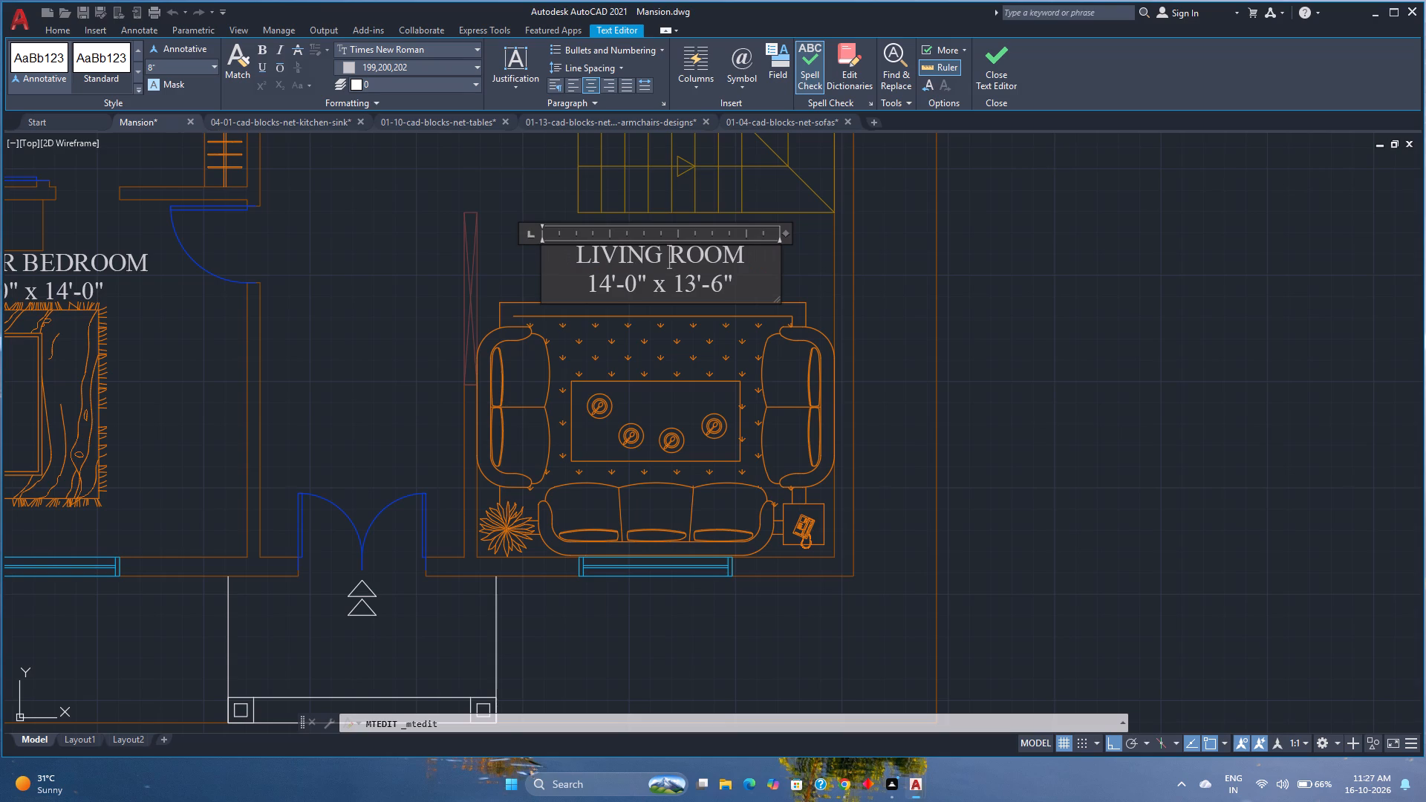
pyautogui.click(1002, 75)
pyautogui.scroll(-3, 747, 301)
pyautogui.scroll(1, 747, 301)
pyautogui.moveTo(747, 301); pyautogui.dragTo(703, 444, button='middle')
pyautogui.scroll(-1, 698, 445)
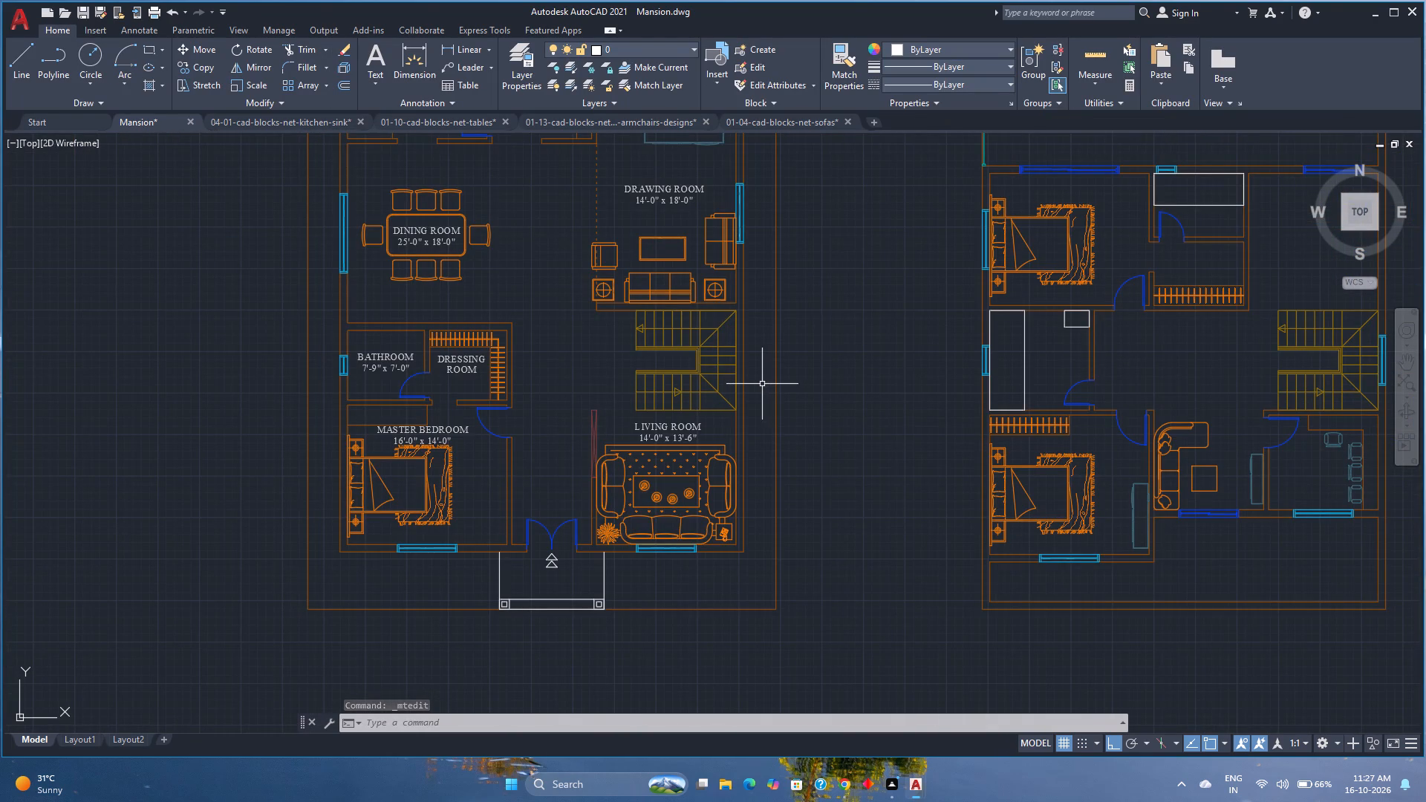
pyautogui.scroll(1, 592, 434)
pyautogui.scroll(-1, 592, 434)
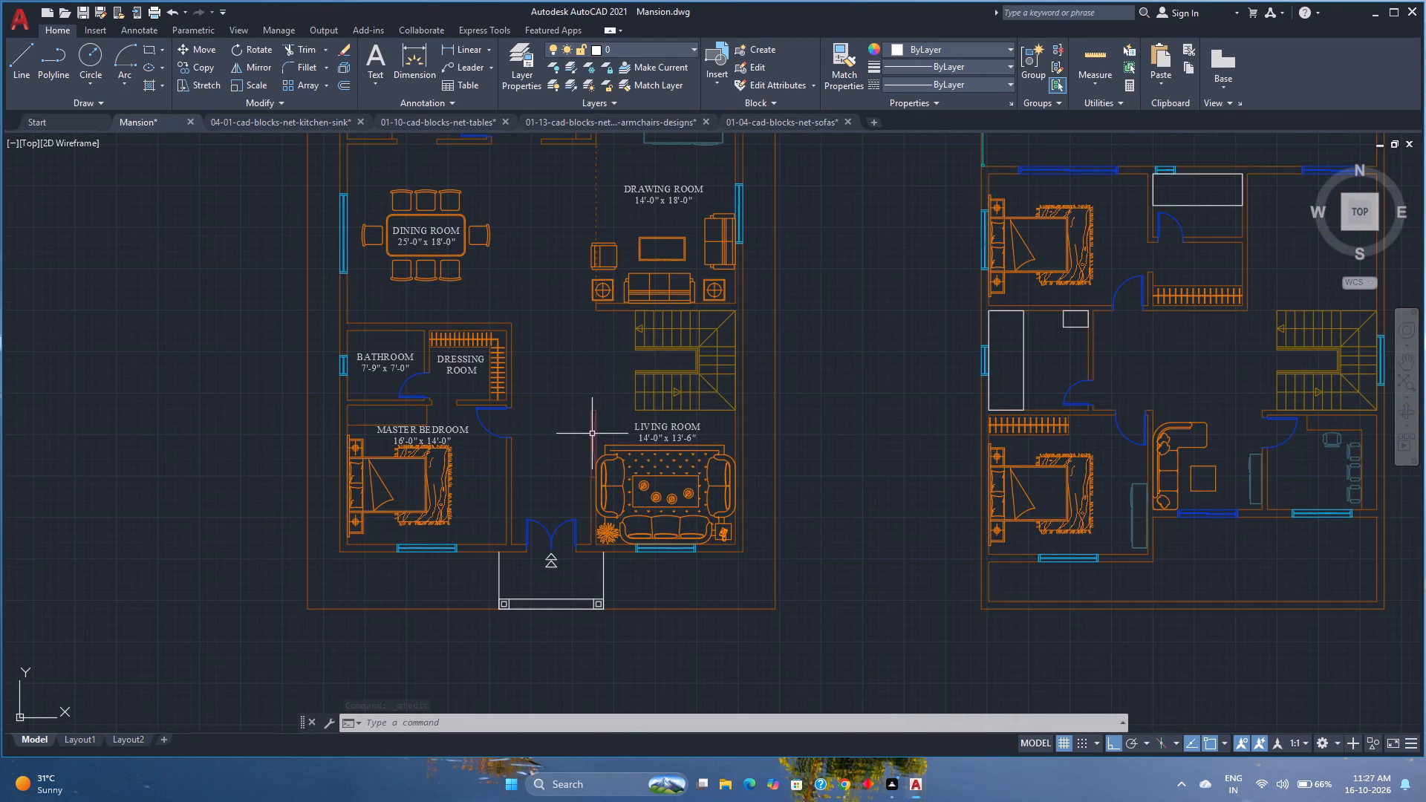
# Copy the POOJA ROOM label into the entrance area between the master bedroom and living room, inside the double door.
pyautogui.moveTo(592, 434); pyautogui.dragTo(568, 503, button='middle')
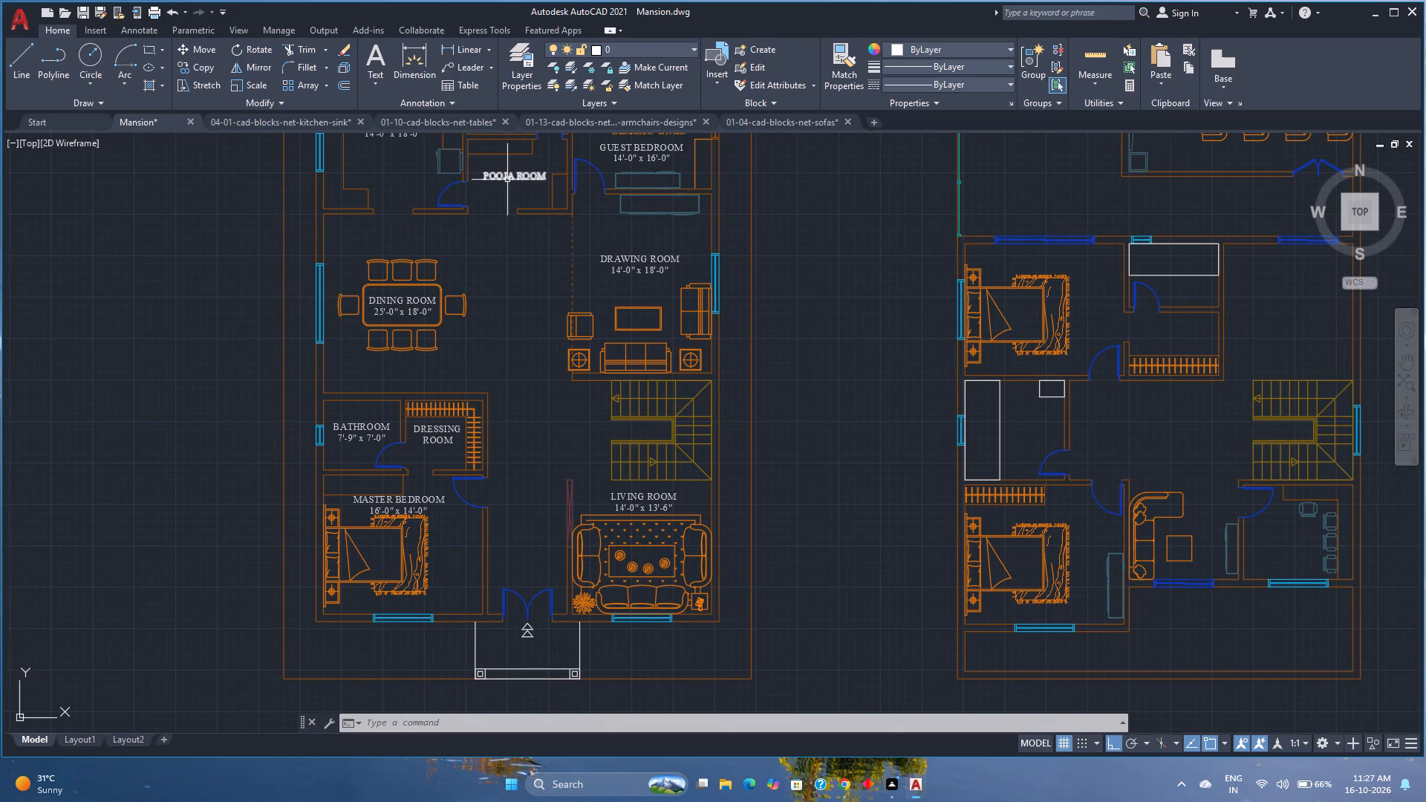
pyautogui.click(507, 180)
pyautogui.click(204, 69)
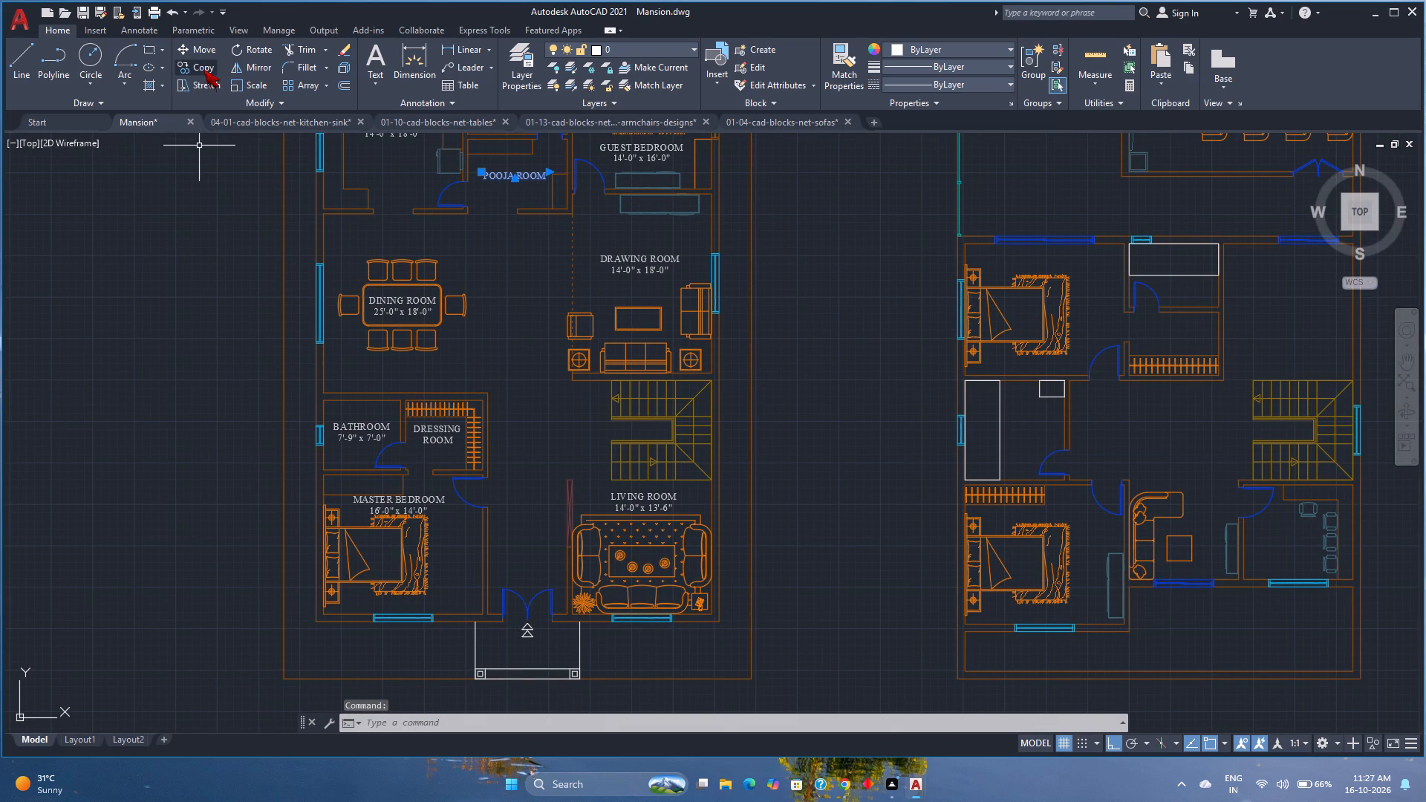
pyautogui.moveTo(536, 218); pyautogui.dragTo(534, 309, button='middle')
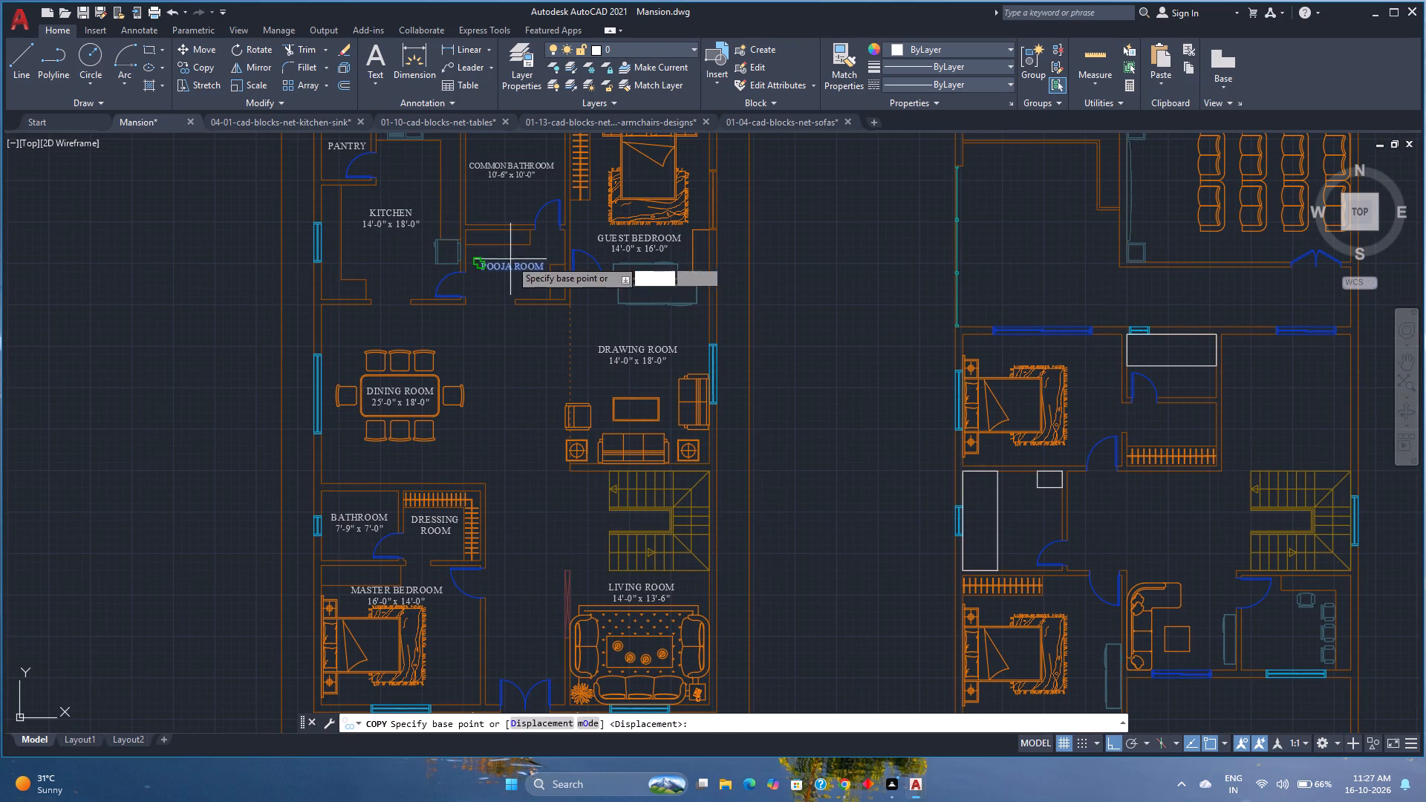
pyautogui.click(509, 253)
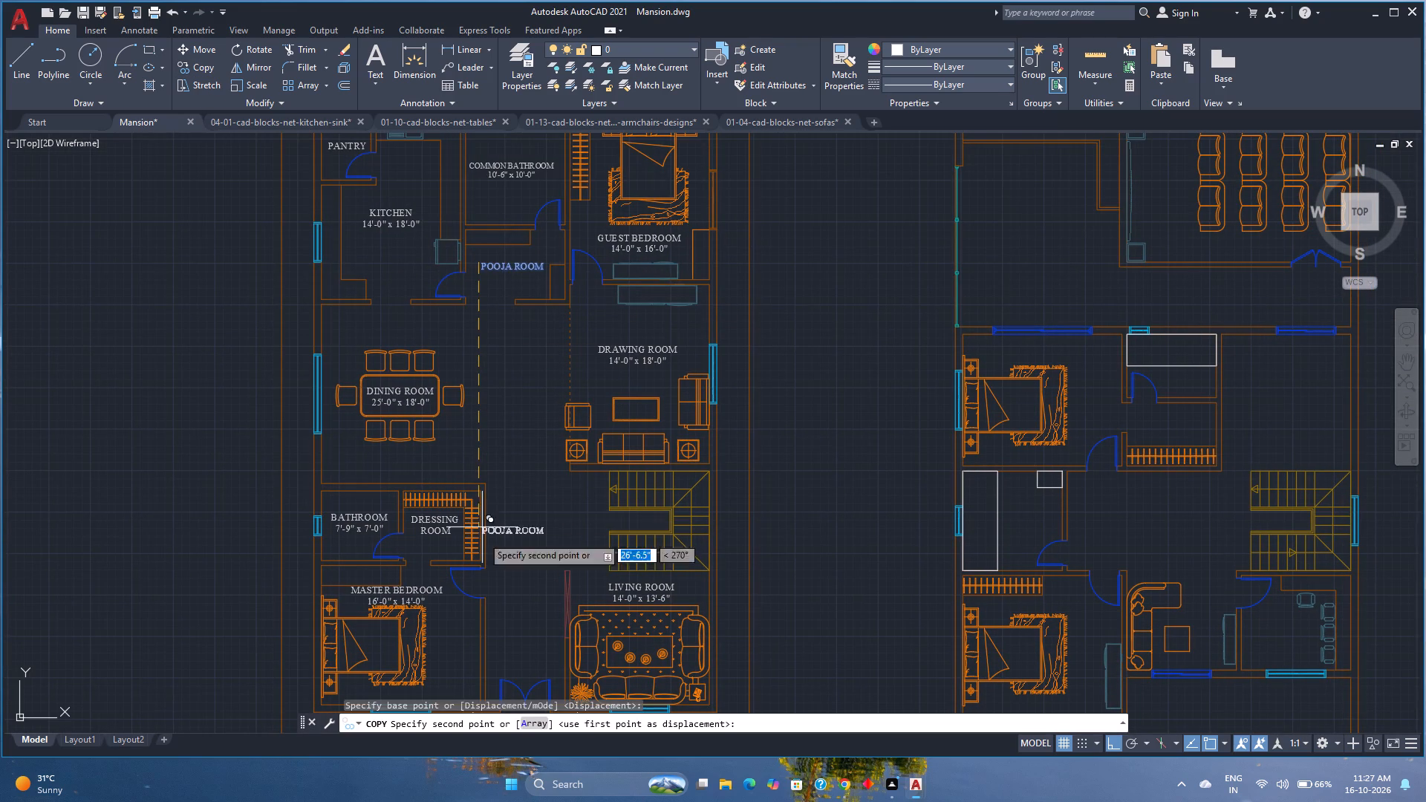
pyautogui.press('F8')
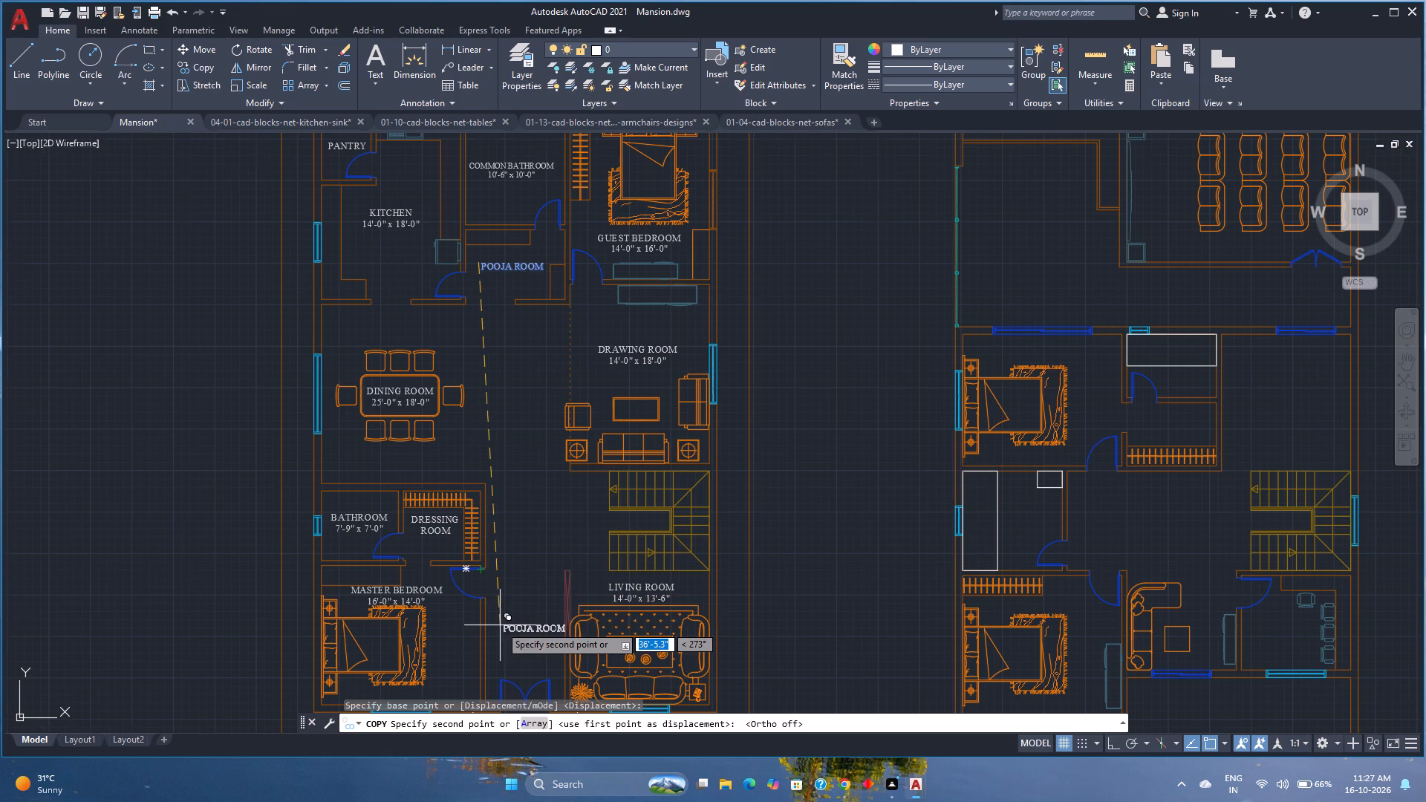
pyautogui.scroll(2, 500, 625)
pyautogui.moveTo(500, 625); pyautogui.dragTo(504, 515, button='middle')
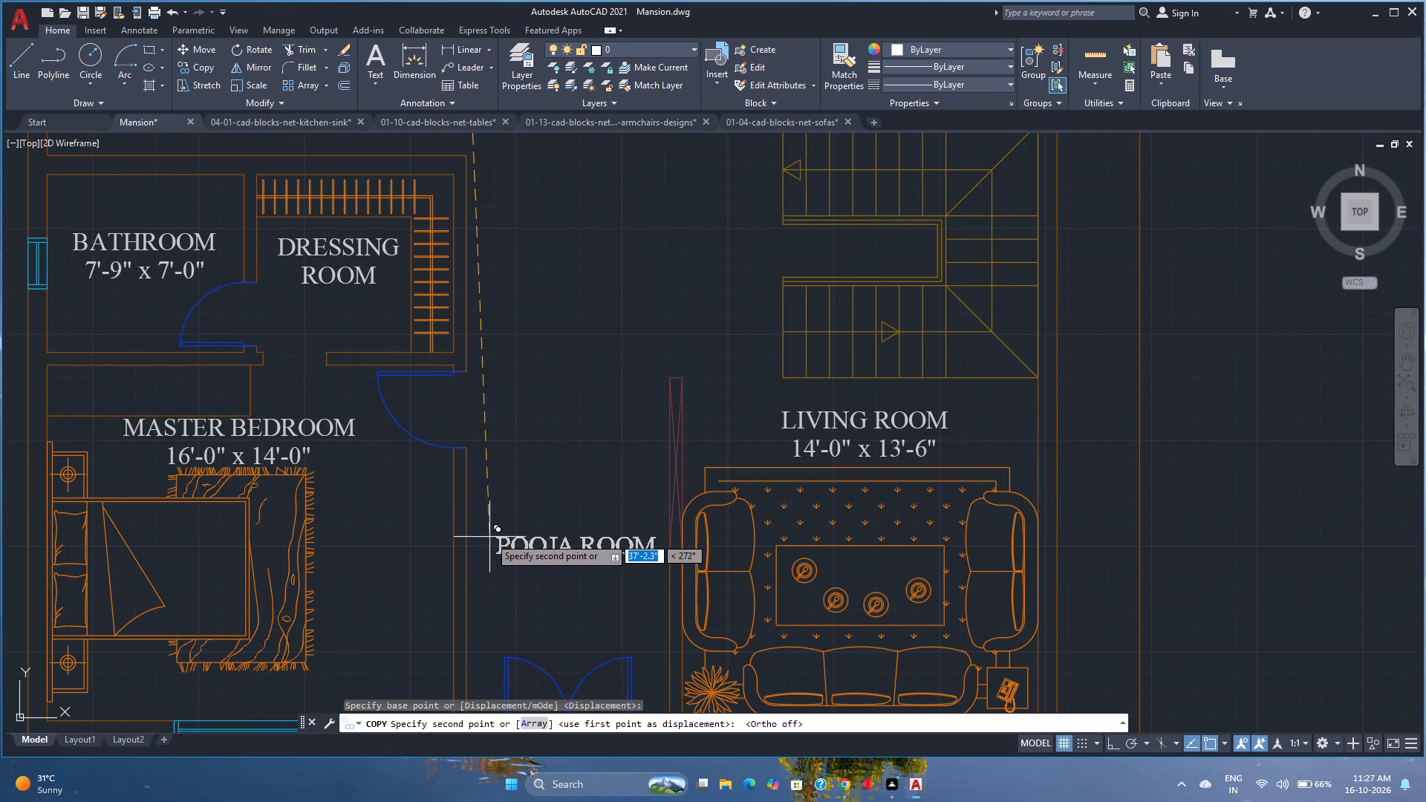
pyautogui.click(487, 545)
pyautogui.scroll(-2, 489, 480)
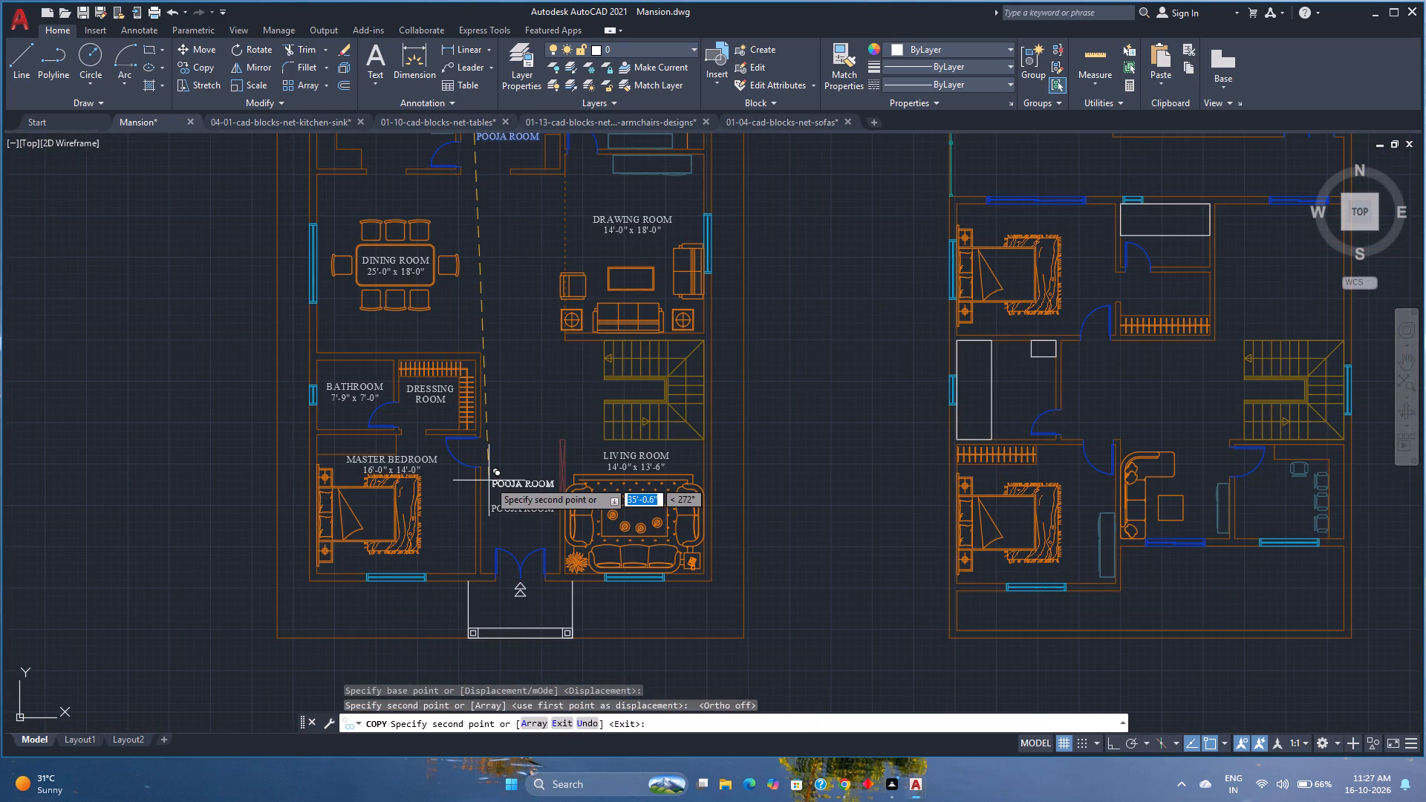
pyautogui.press('Escape')
# Rename the entrance area's copied POOJA ROOM label as FOYER and narrow its text box to fit the word.
pyautogui.click(510, 506)
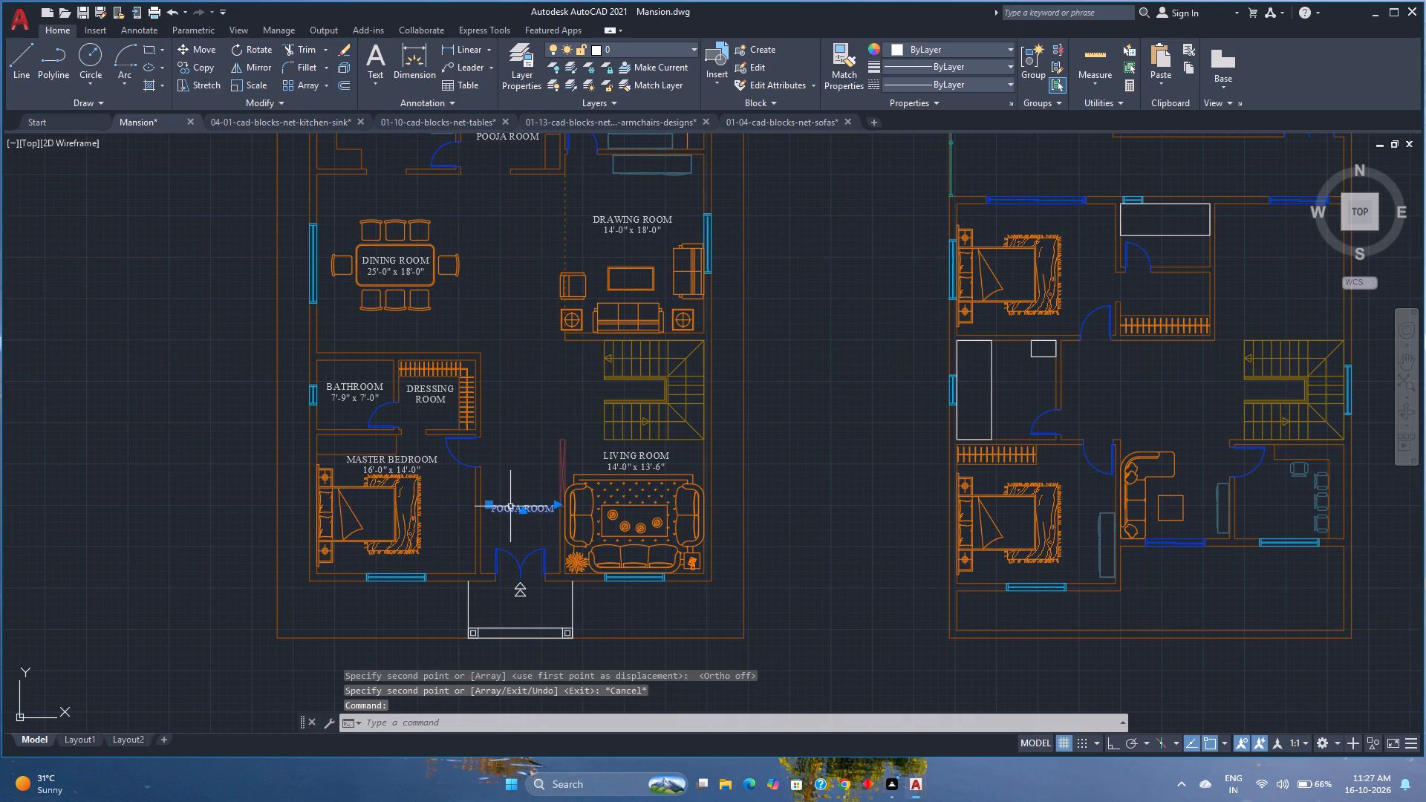
pyautogui.scroll(3, 508, 507)
pyautogui.doubleClick(508, 507)
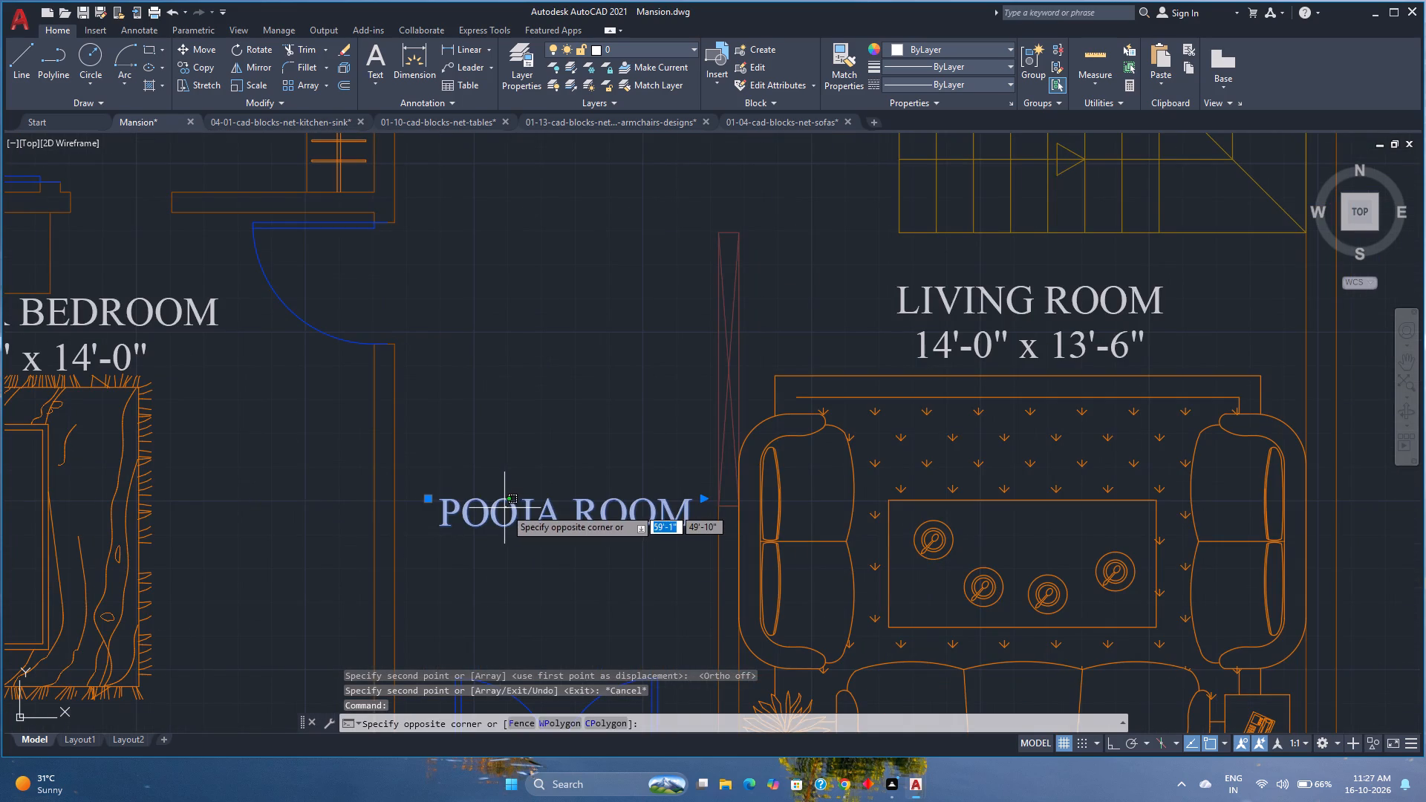
pyautogui.doubleClick(512, 506)
pyautogui.hotkey('ctrl', 'a')
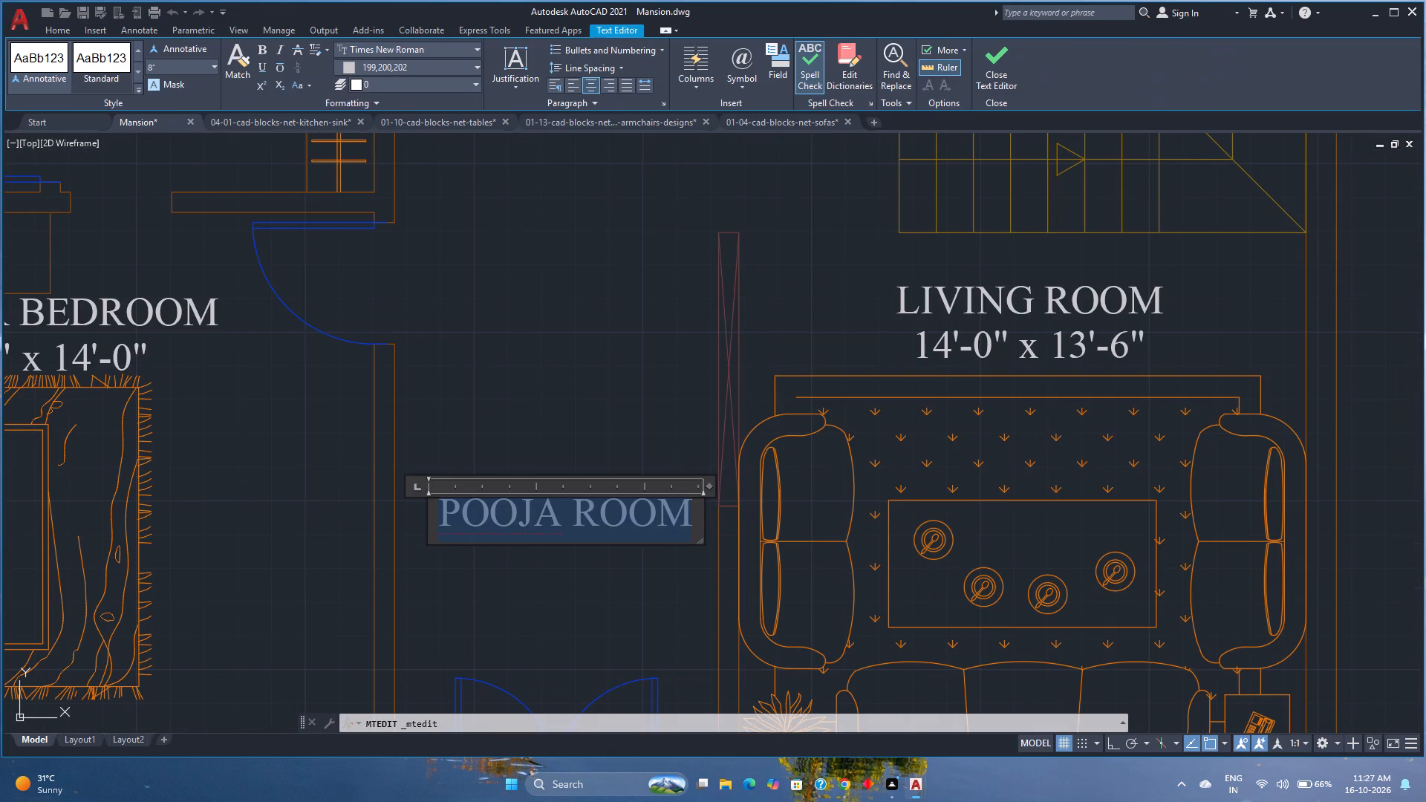
pyautogui.write('FOYER')
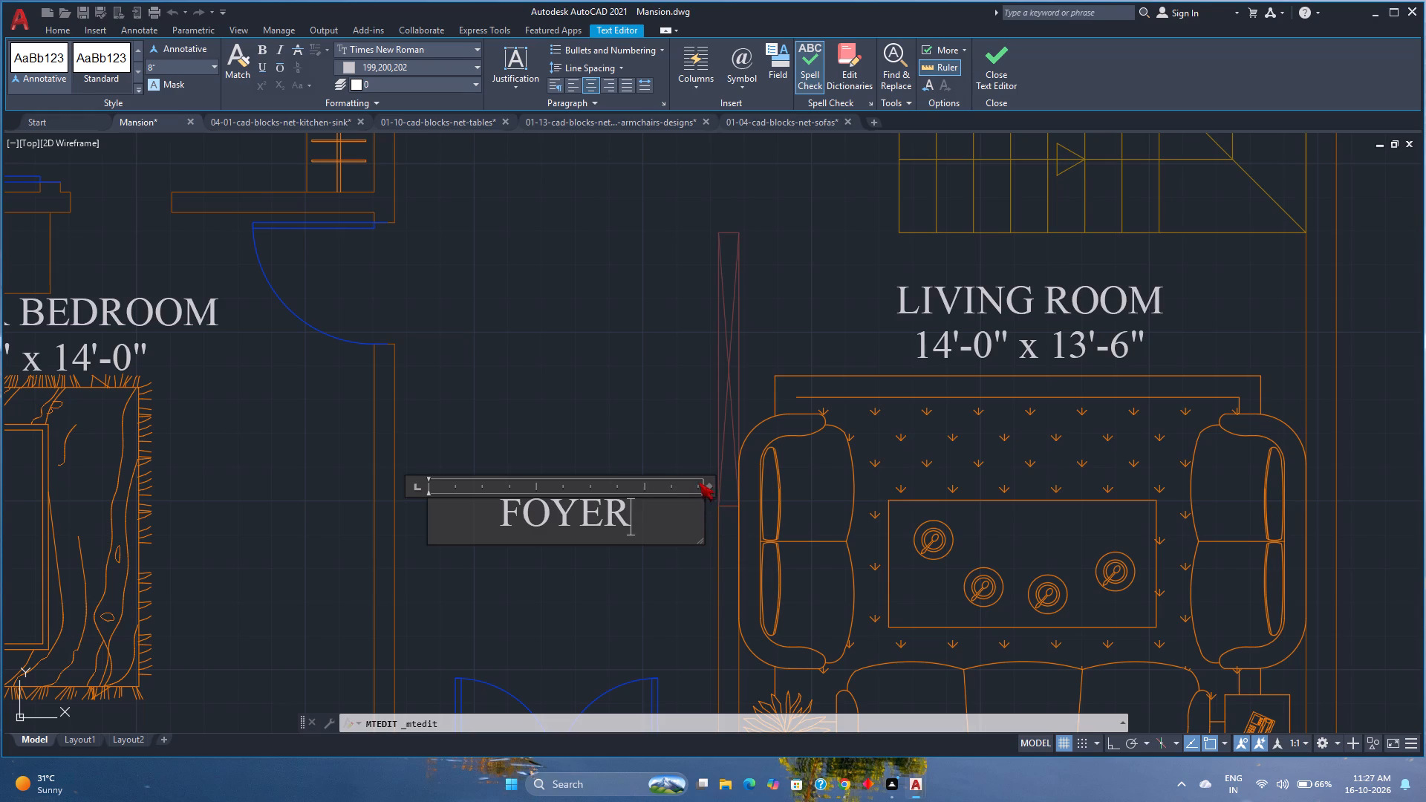
pyautogui.moveTo(712, 487); pyautogui.dragTo(591, 494)
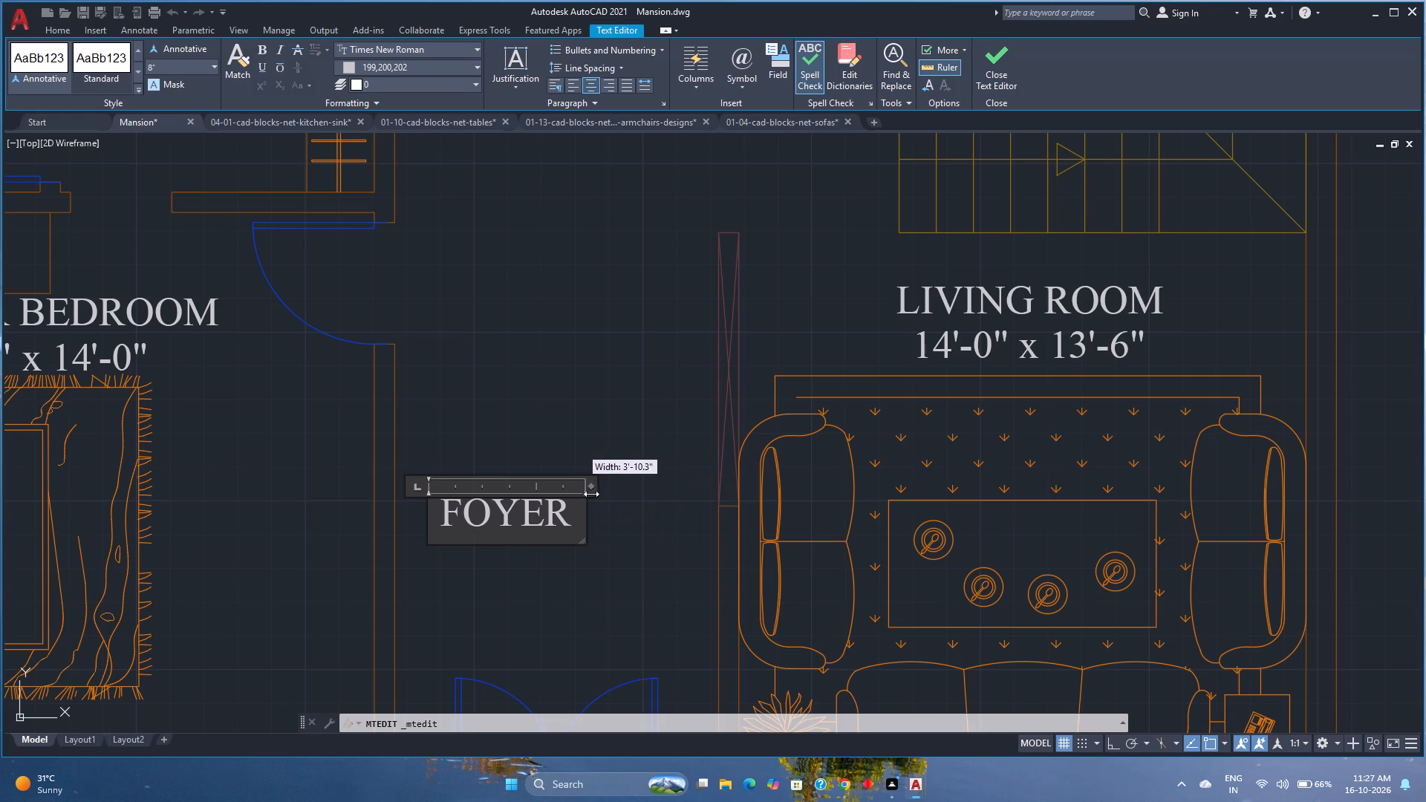
pyautogui.moveTo(591, 494); pyautogui.dragTo(578, 501)
pyautogui.click(1008, 75)
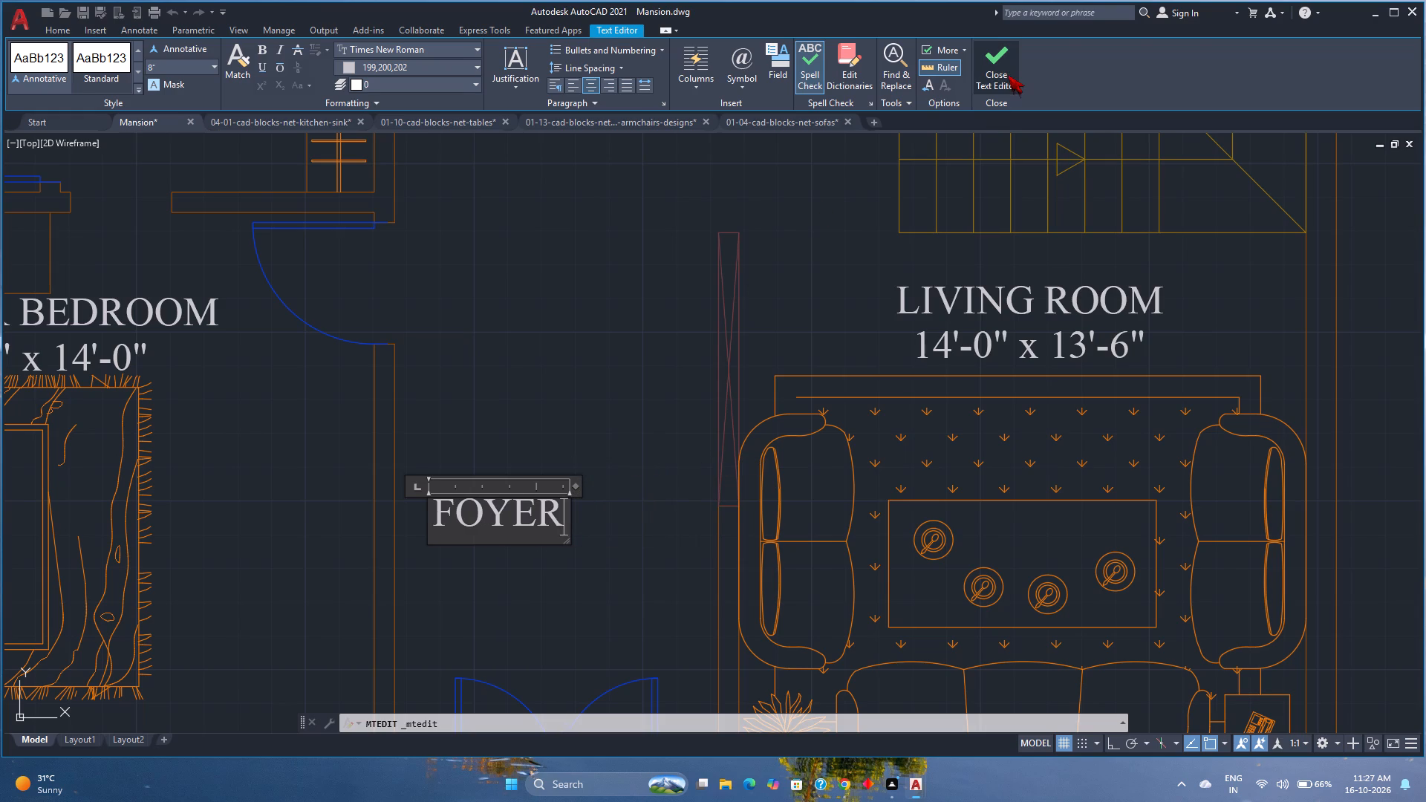
# Reposition the FOYER label so it sits centred in the entrance area, in line with the double door.
pyautogui.click(489, 507)
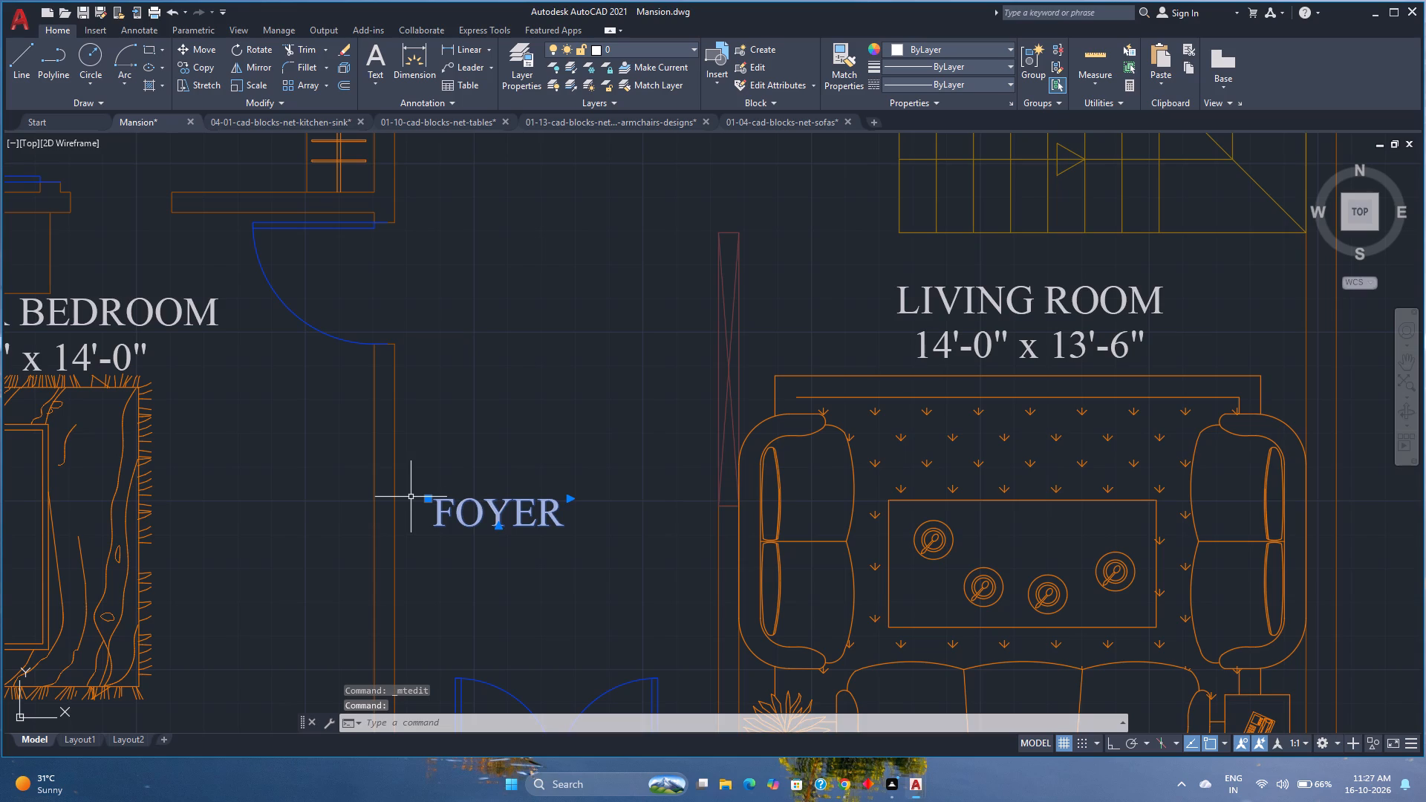
pyautogui.click(427, 499)
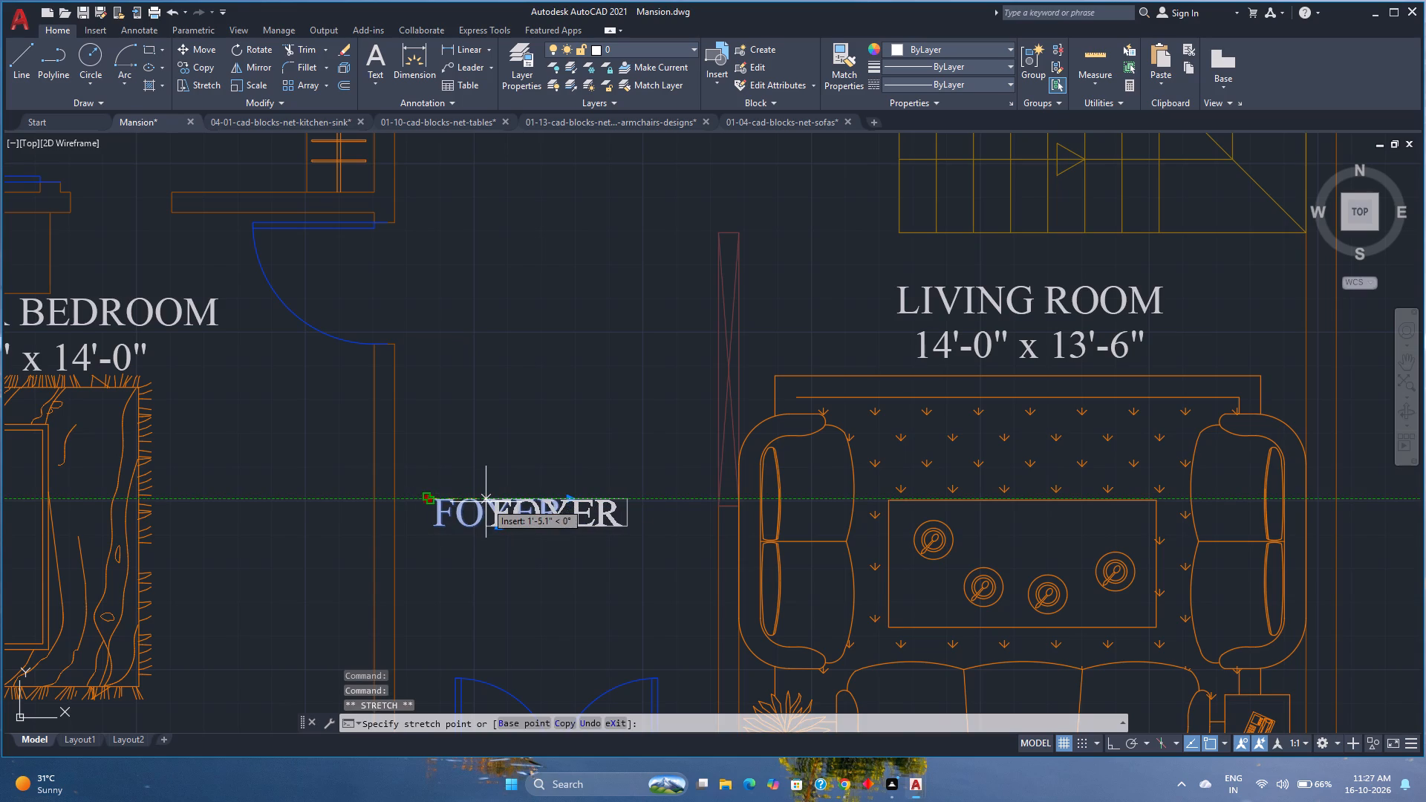
pyautogui.scroll(2, 486, 502)
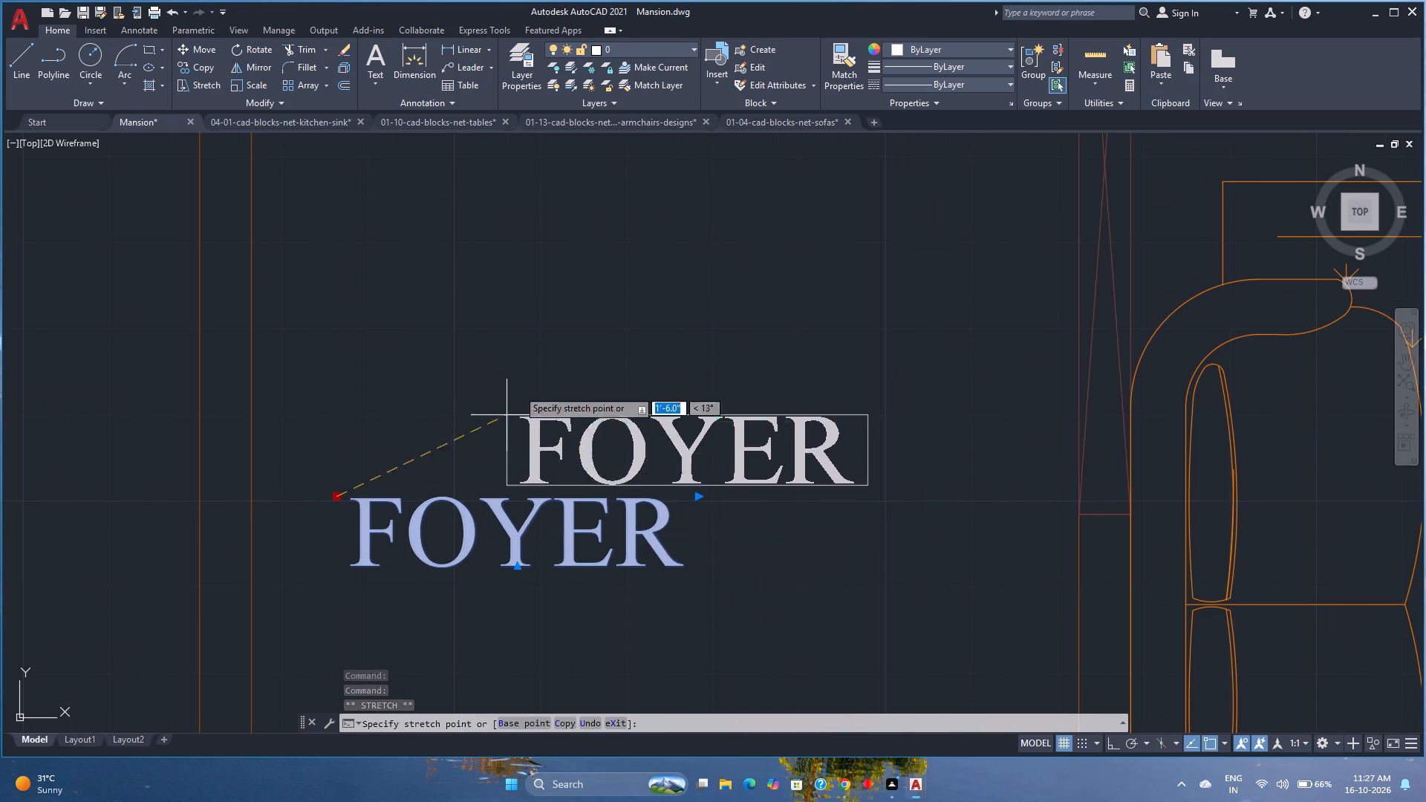
pyautogui.click(512, 350)
pyautogui.scroll(-4, 512, 350)
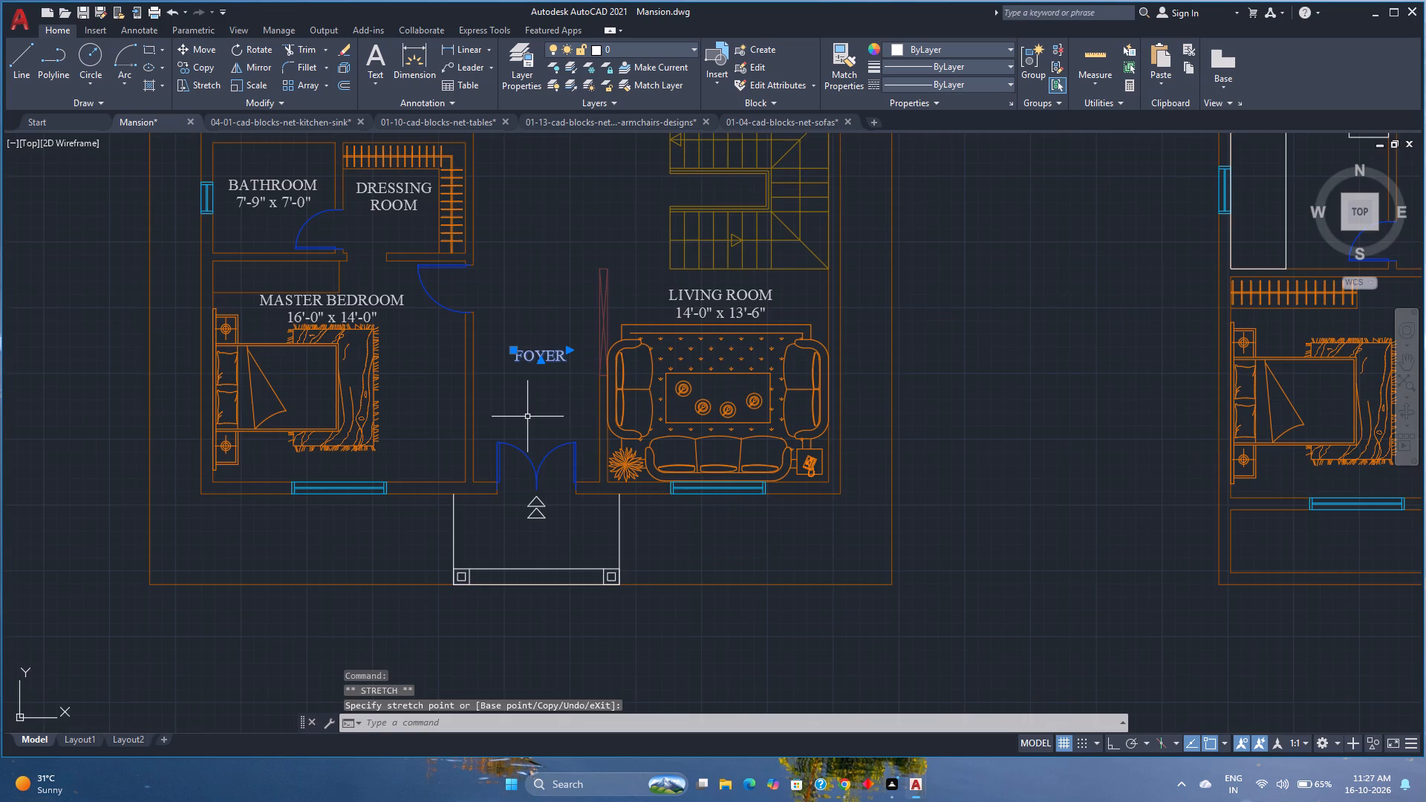
pyautogui.moveTo(527, 417); pyautogui.dragTo(533, 505, button='middle')
pyautogui.scroll(2, 517, 438)
pyautogui.click(517, 437)
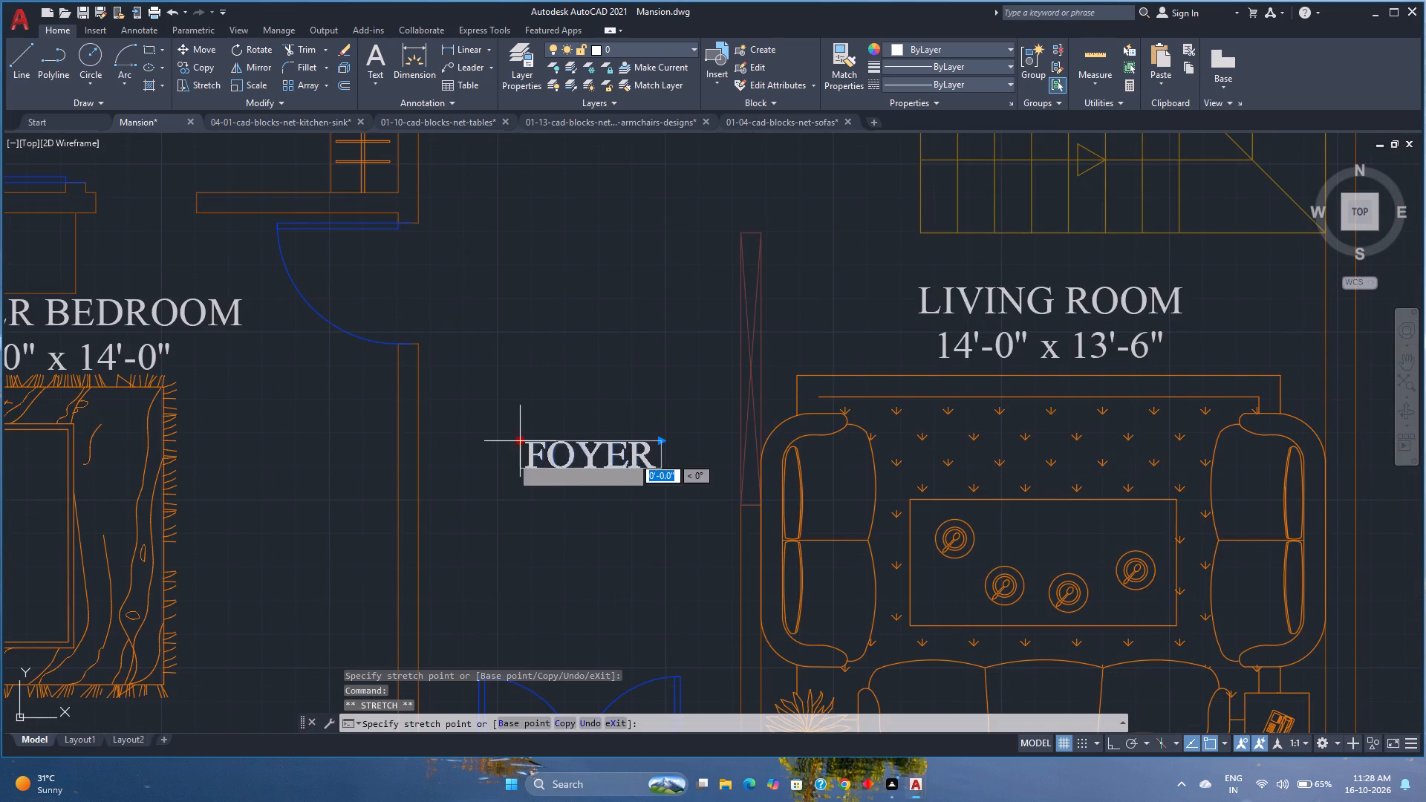
pyautogui.press('F8')
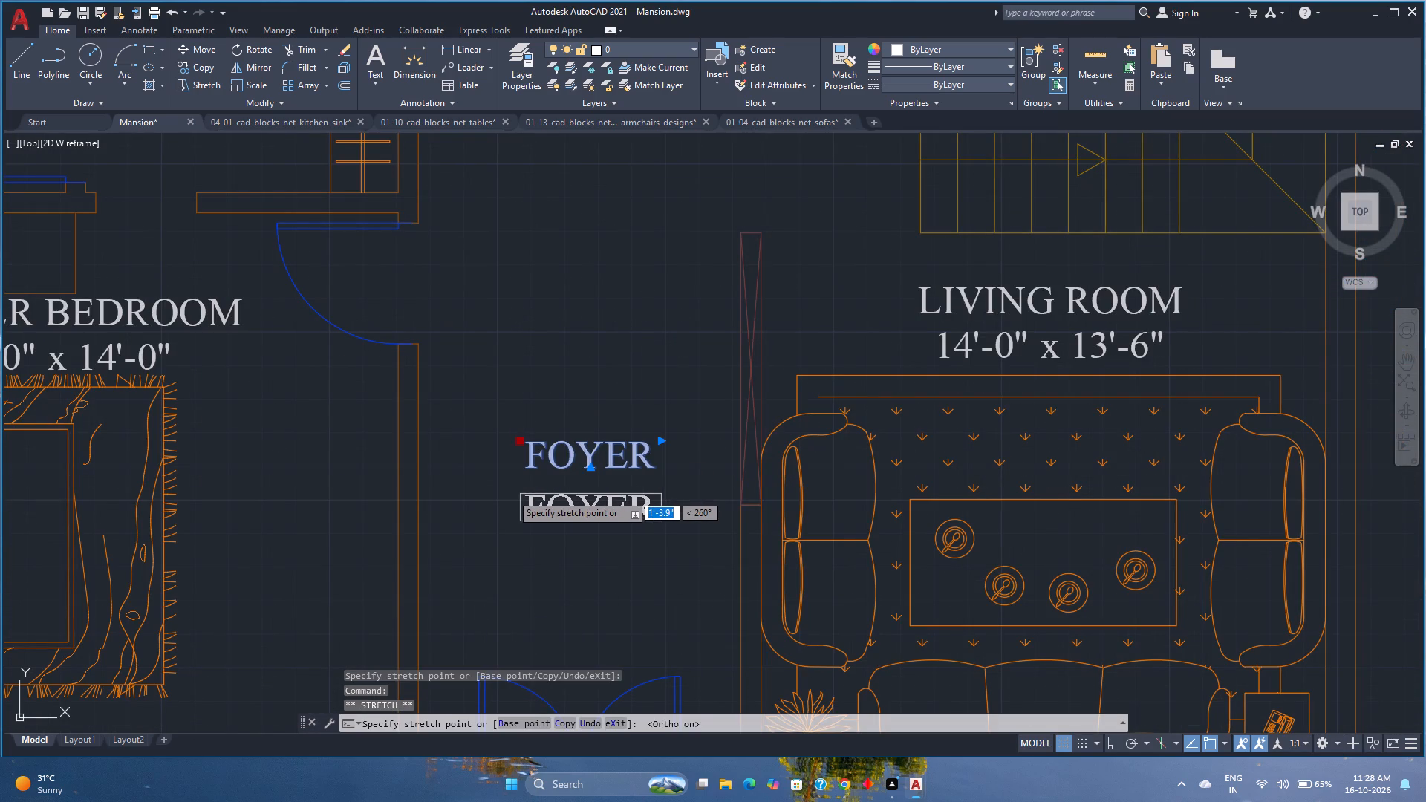
pyautogui.click(511, 494)
pyautogui.press('Escape')
pyautogui.scroll(-2, 511, 494)
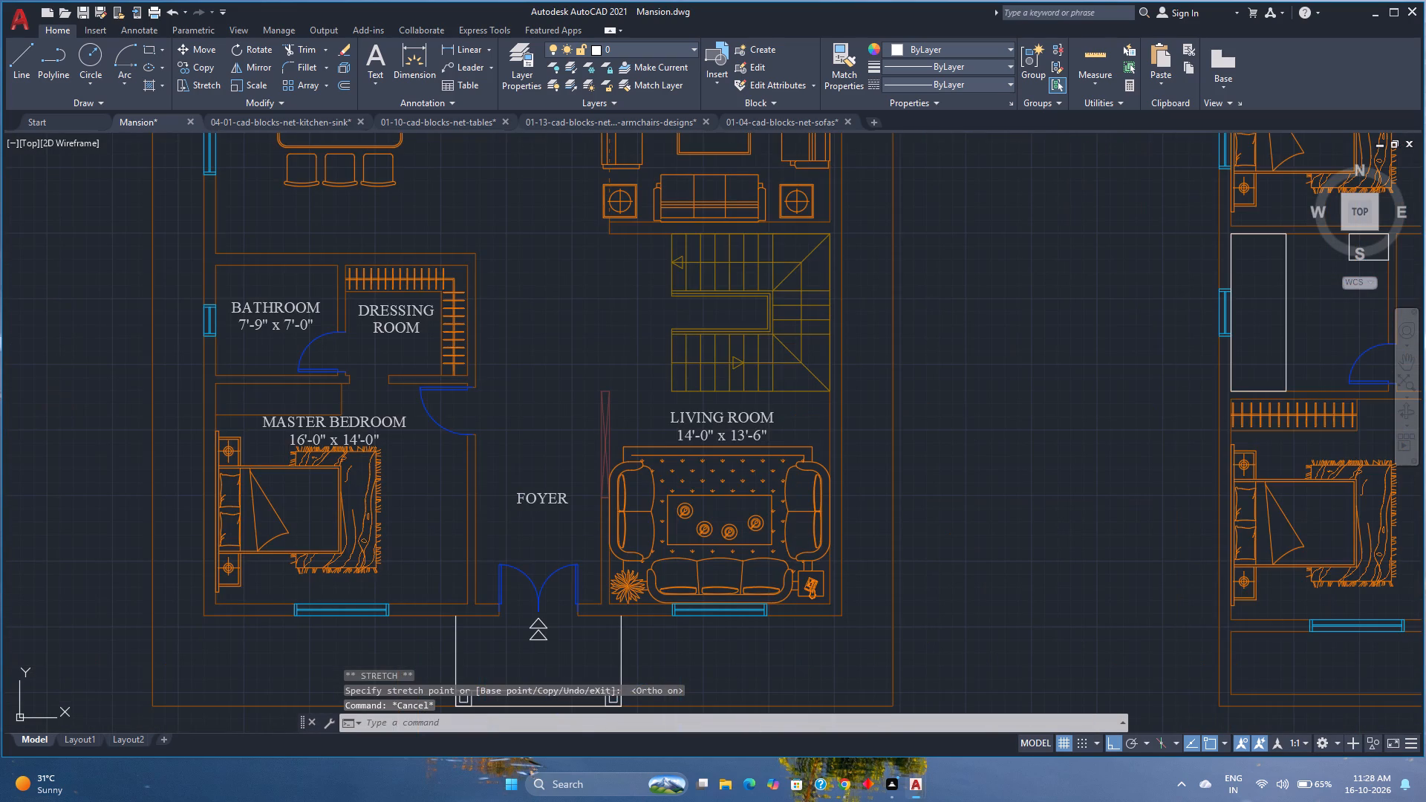
# Save the mansion drawing.
pyautogui.hotkey('ctrl', 's')
pyautogui.scroll(-2, 515, 489)
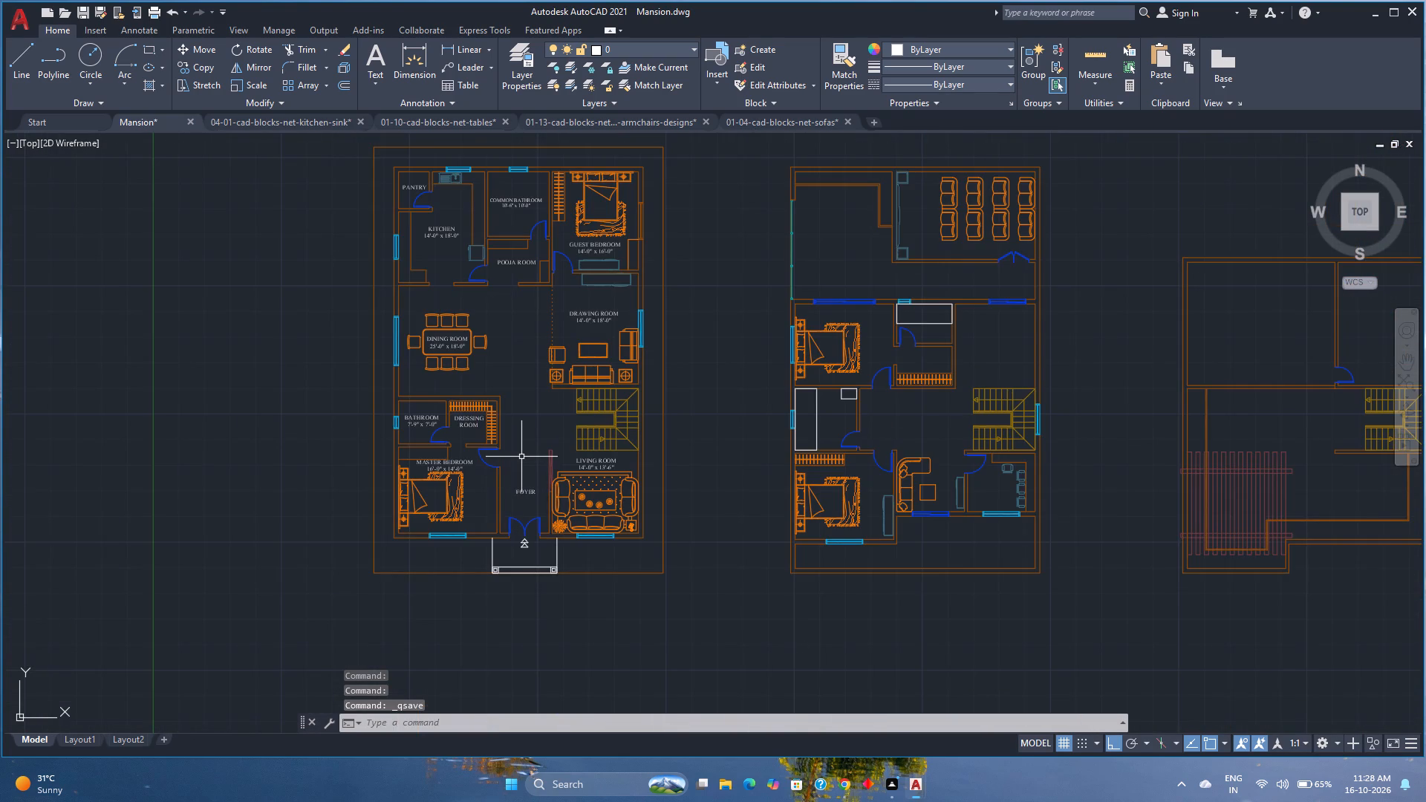
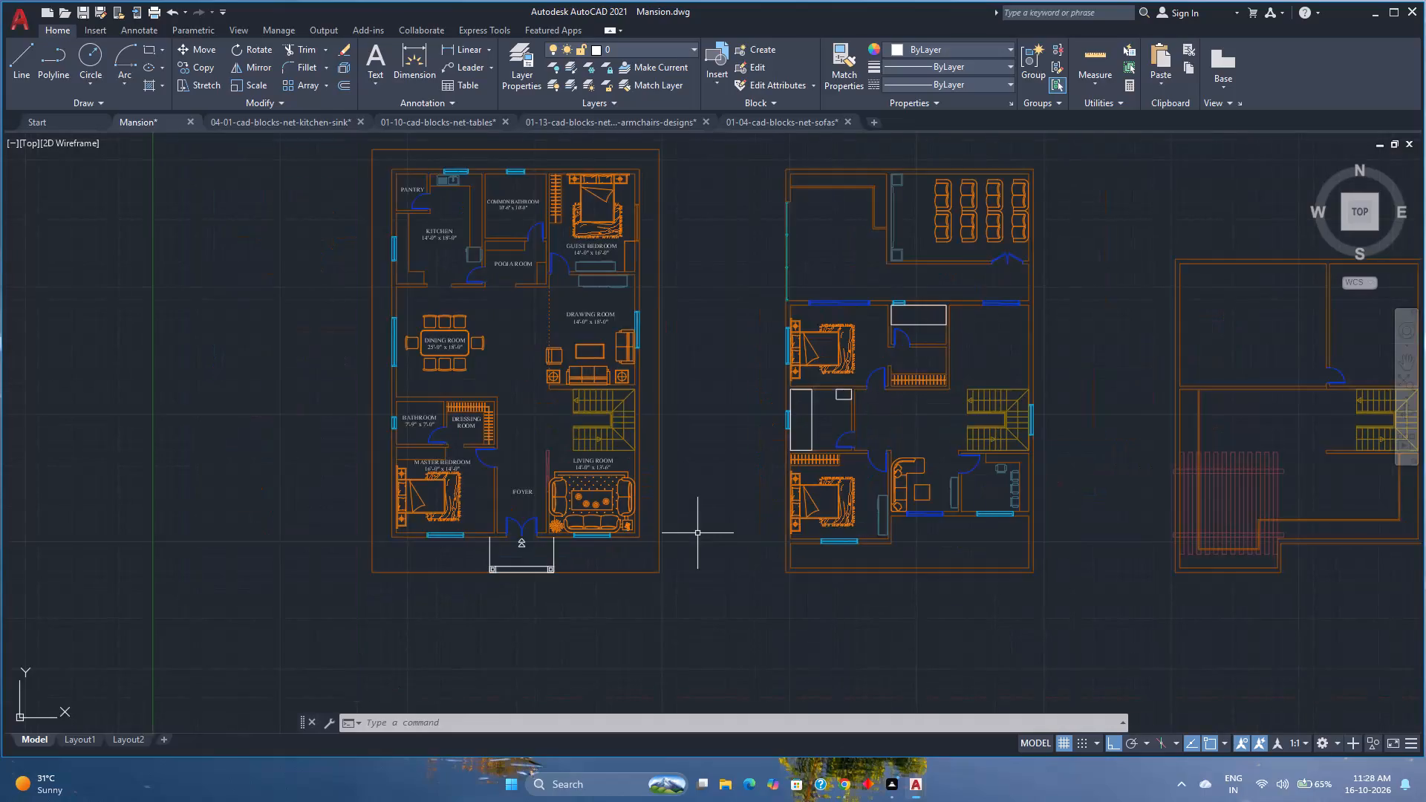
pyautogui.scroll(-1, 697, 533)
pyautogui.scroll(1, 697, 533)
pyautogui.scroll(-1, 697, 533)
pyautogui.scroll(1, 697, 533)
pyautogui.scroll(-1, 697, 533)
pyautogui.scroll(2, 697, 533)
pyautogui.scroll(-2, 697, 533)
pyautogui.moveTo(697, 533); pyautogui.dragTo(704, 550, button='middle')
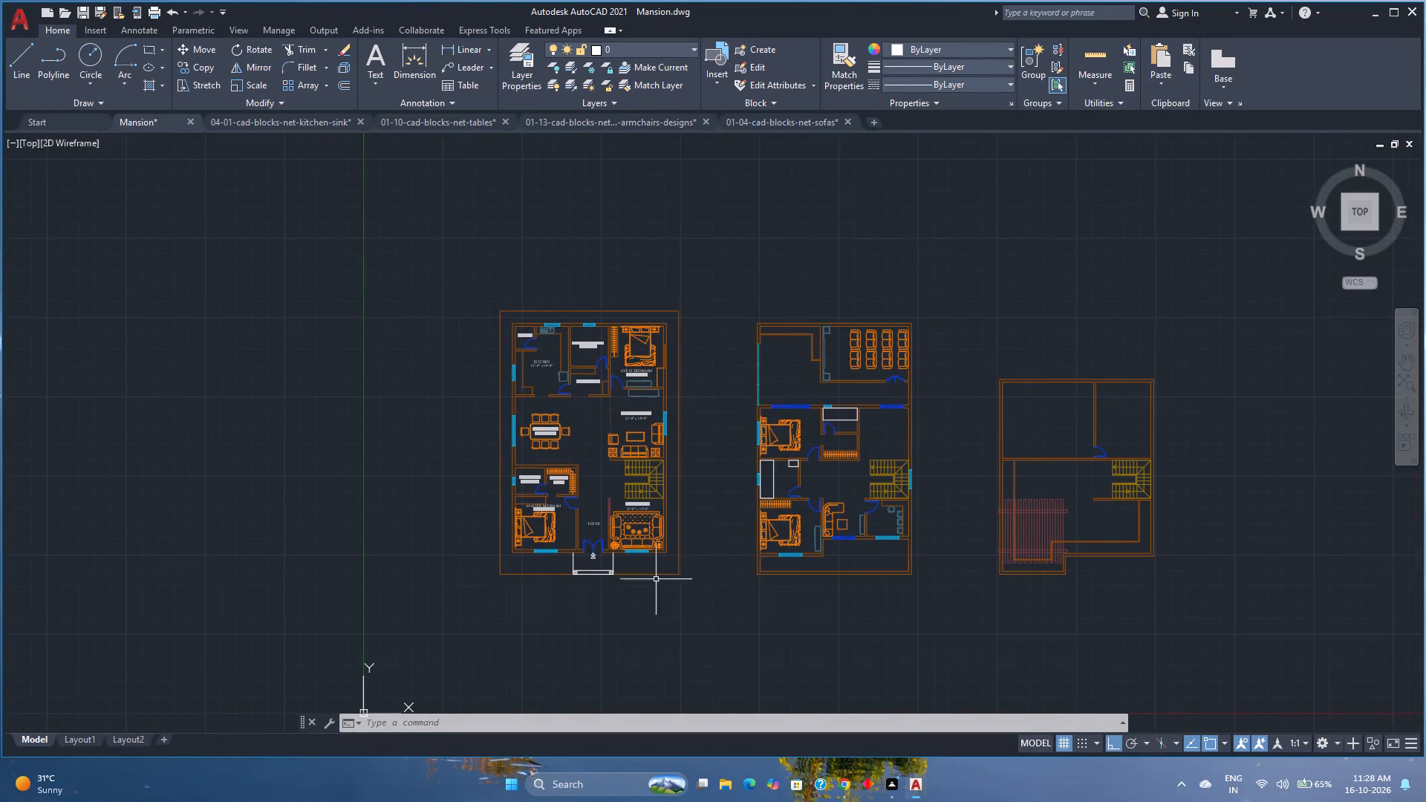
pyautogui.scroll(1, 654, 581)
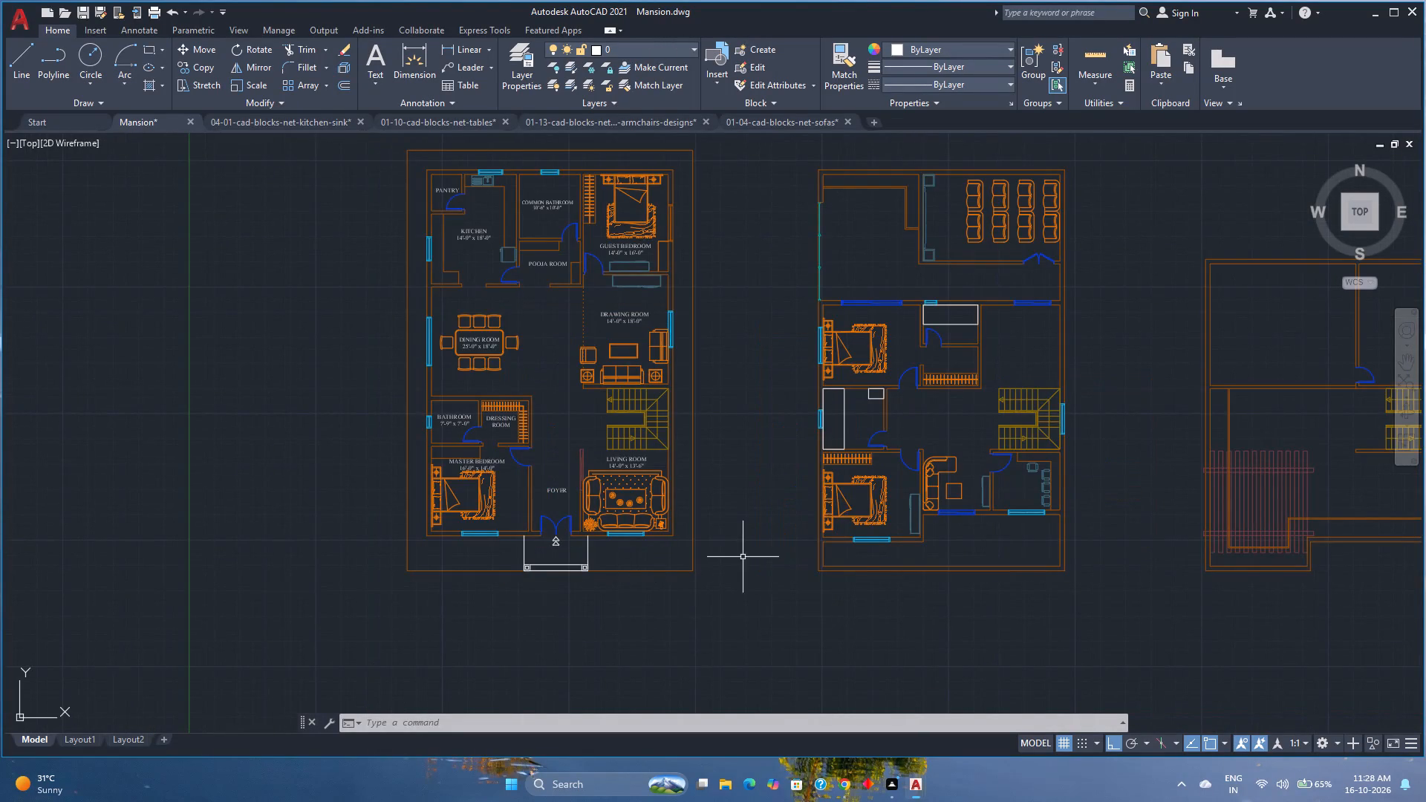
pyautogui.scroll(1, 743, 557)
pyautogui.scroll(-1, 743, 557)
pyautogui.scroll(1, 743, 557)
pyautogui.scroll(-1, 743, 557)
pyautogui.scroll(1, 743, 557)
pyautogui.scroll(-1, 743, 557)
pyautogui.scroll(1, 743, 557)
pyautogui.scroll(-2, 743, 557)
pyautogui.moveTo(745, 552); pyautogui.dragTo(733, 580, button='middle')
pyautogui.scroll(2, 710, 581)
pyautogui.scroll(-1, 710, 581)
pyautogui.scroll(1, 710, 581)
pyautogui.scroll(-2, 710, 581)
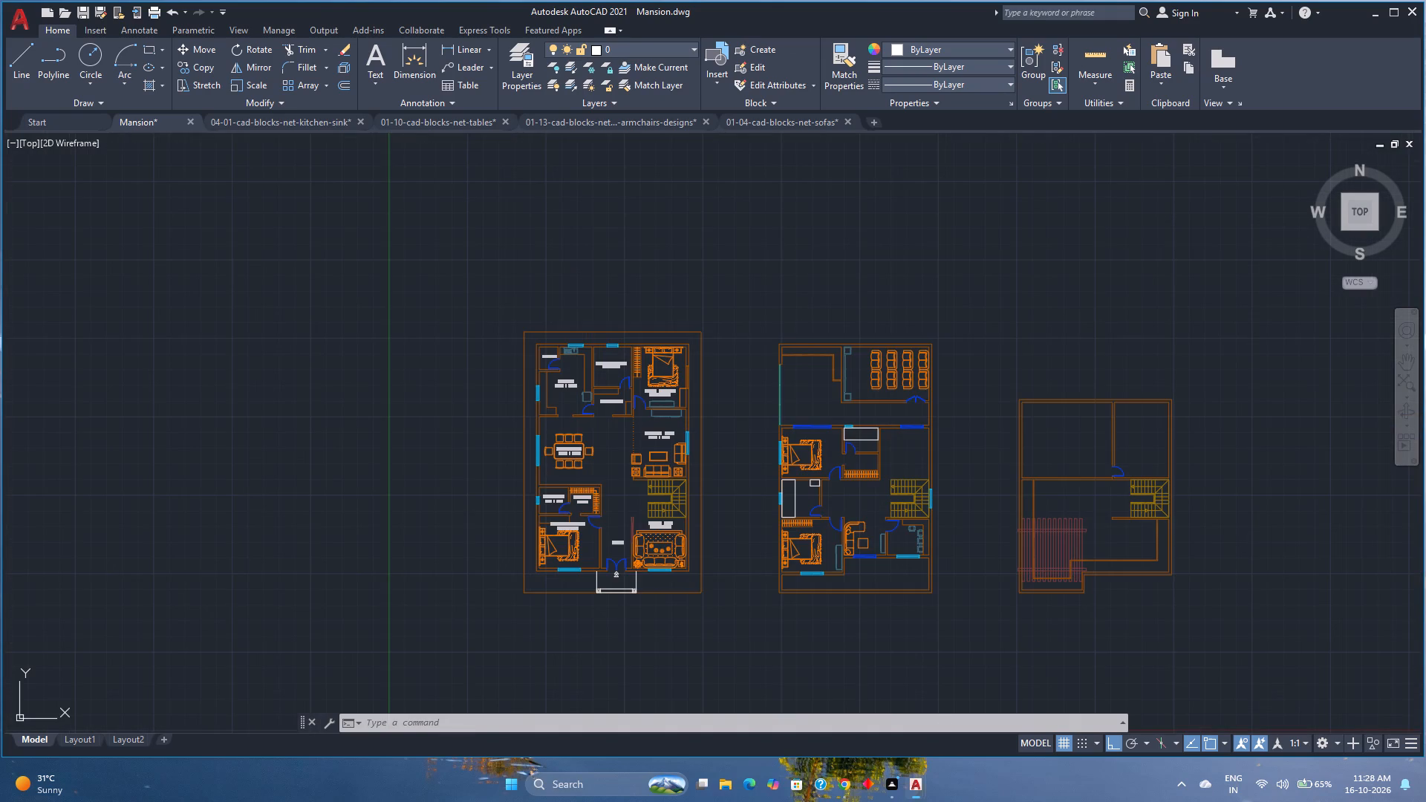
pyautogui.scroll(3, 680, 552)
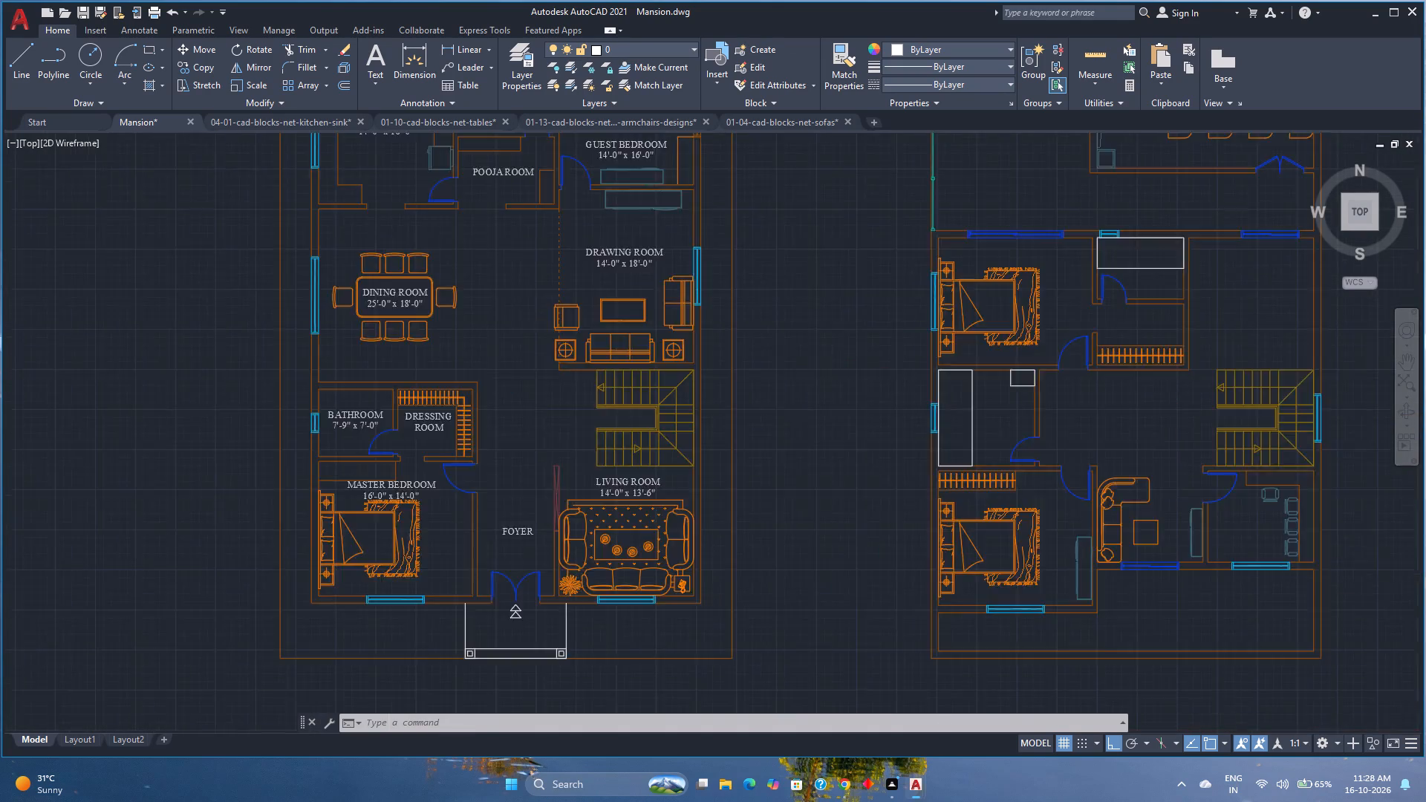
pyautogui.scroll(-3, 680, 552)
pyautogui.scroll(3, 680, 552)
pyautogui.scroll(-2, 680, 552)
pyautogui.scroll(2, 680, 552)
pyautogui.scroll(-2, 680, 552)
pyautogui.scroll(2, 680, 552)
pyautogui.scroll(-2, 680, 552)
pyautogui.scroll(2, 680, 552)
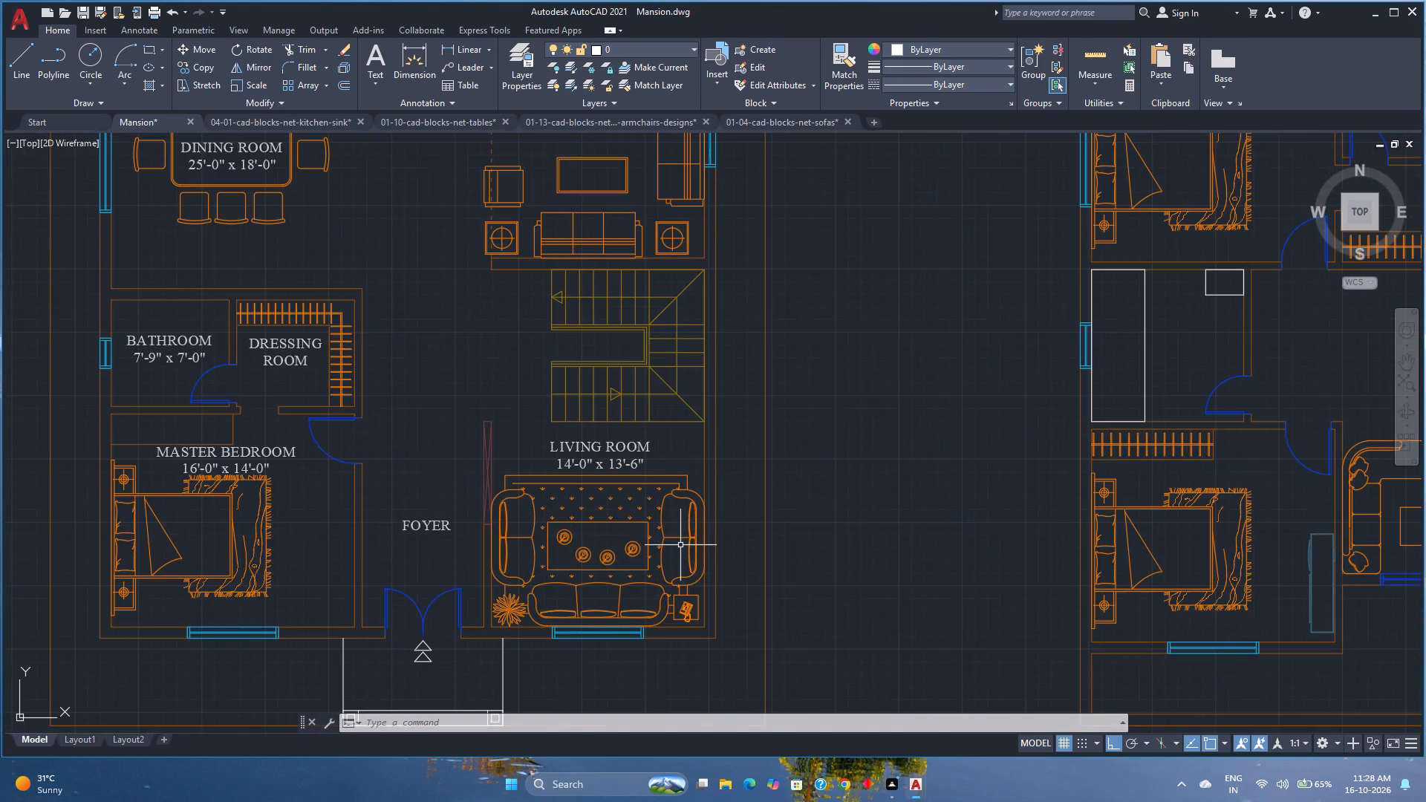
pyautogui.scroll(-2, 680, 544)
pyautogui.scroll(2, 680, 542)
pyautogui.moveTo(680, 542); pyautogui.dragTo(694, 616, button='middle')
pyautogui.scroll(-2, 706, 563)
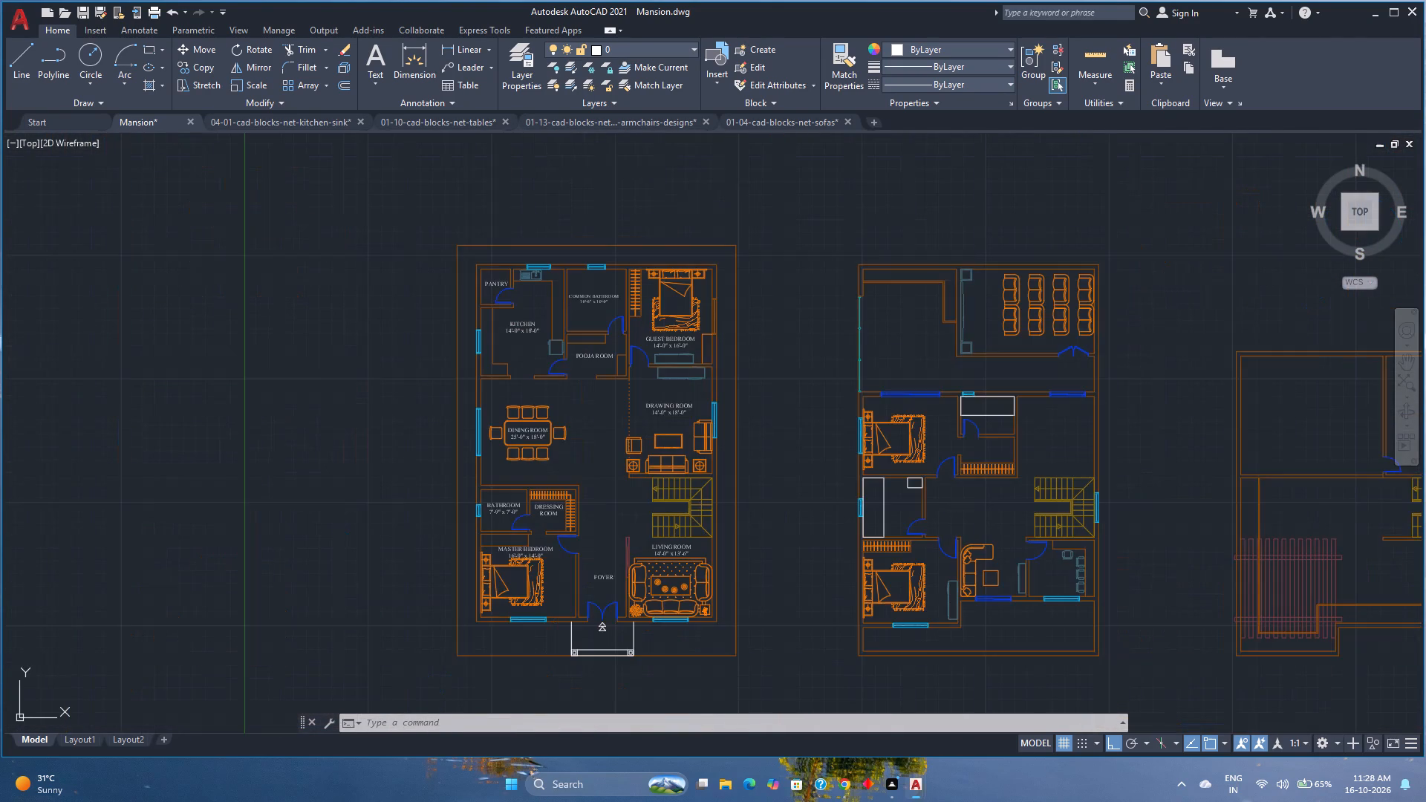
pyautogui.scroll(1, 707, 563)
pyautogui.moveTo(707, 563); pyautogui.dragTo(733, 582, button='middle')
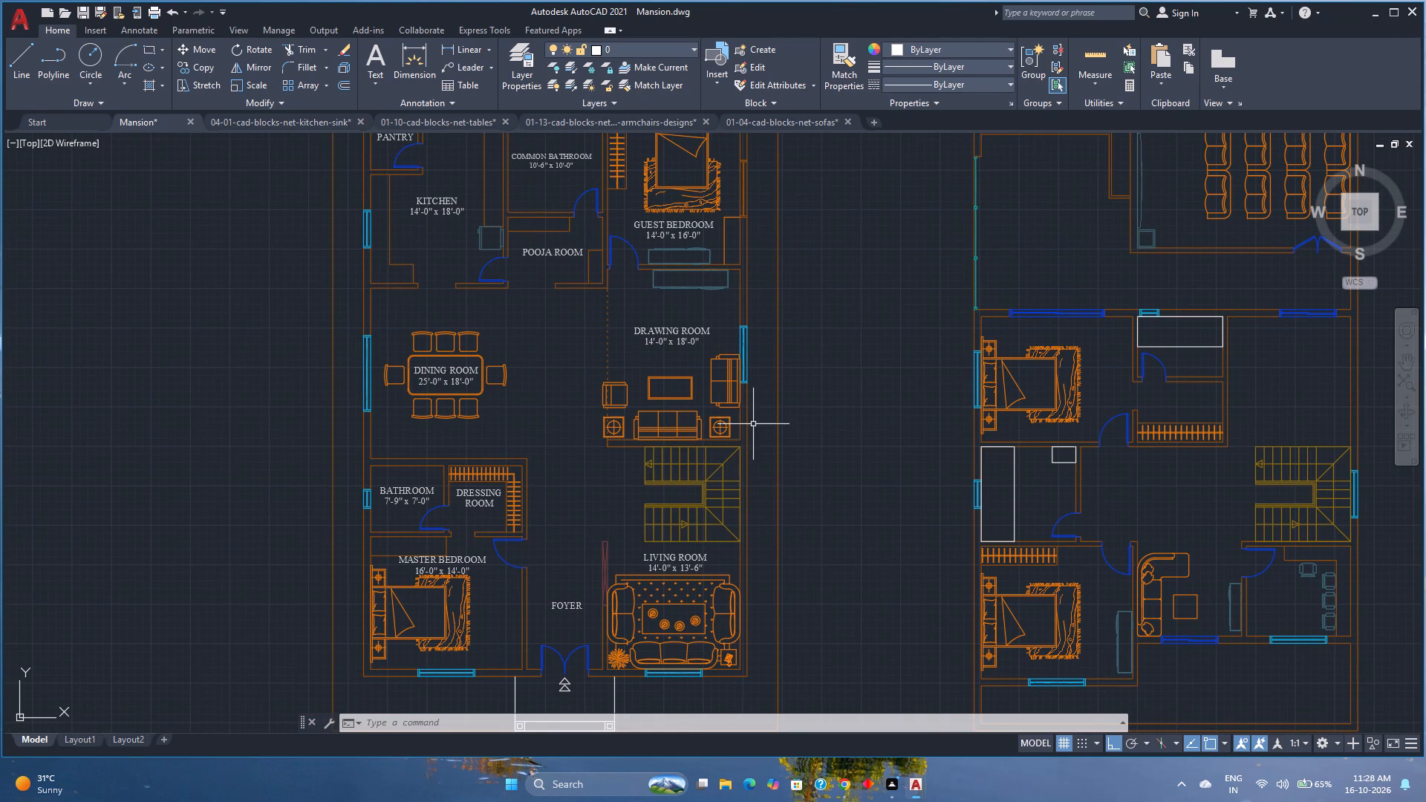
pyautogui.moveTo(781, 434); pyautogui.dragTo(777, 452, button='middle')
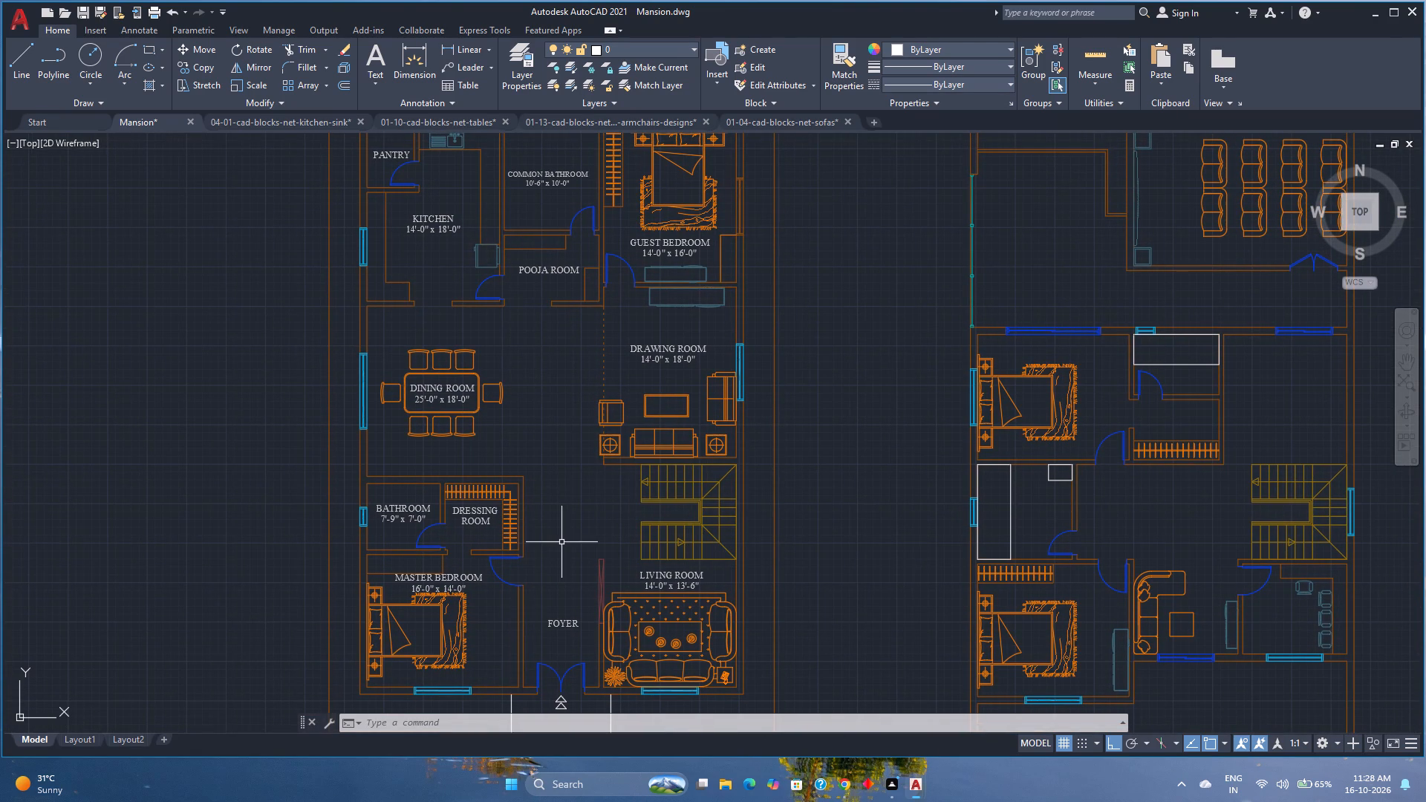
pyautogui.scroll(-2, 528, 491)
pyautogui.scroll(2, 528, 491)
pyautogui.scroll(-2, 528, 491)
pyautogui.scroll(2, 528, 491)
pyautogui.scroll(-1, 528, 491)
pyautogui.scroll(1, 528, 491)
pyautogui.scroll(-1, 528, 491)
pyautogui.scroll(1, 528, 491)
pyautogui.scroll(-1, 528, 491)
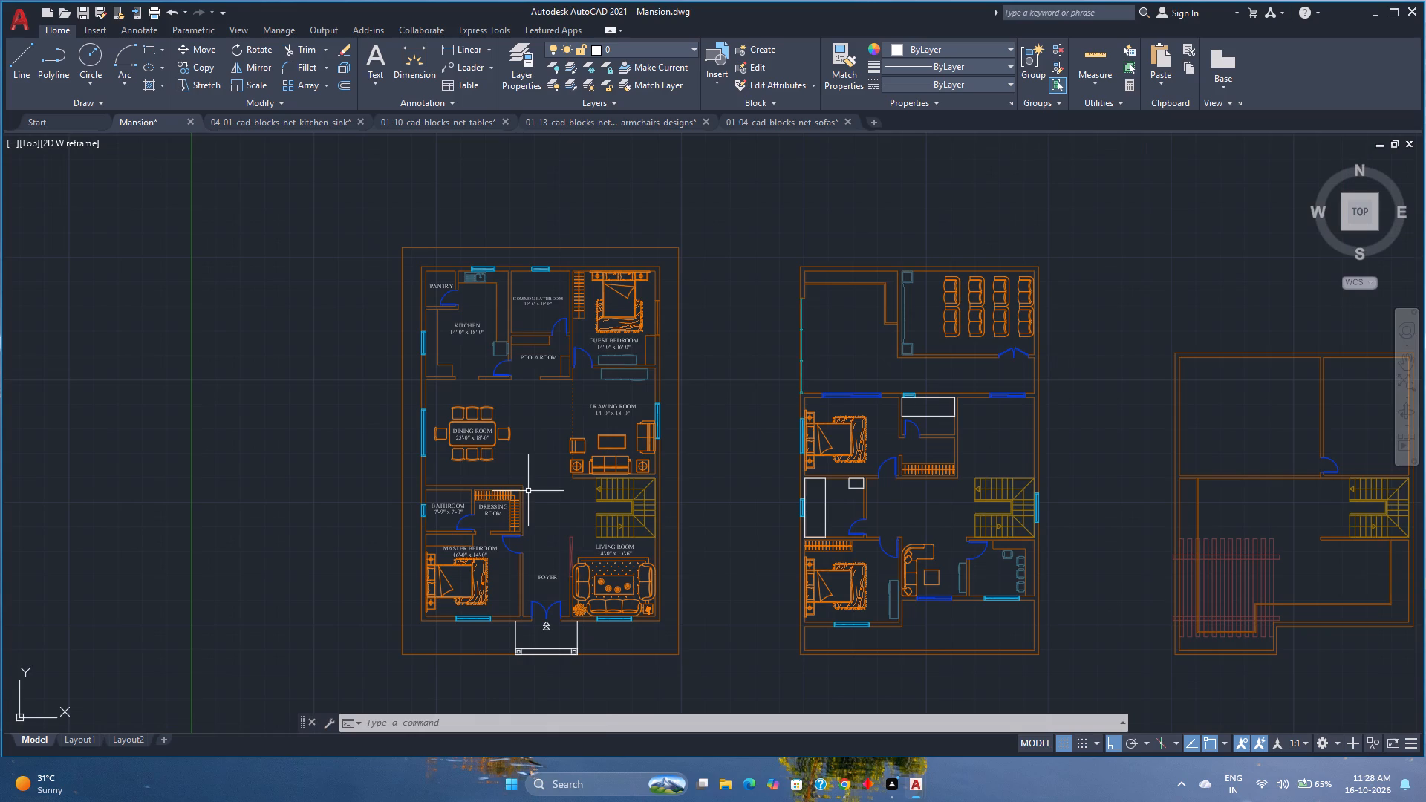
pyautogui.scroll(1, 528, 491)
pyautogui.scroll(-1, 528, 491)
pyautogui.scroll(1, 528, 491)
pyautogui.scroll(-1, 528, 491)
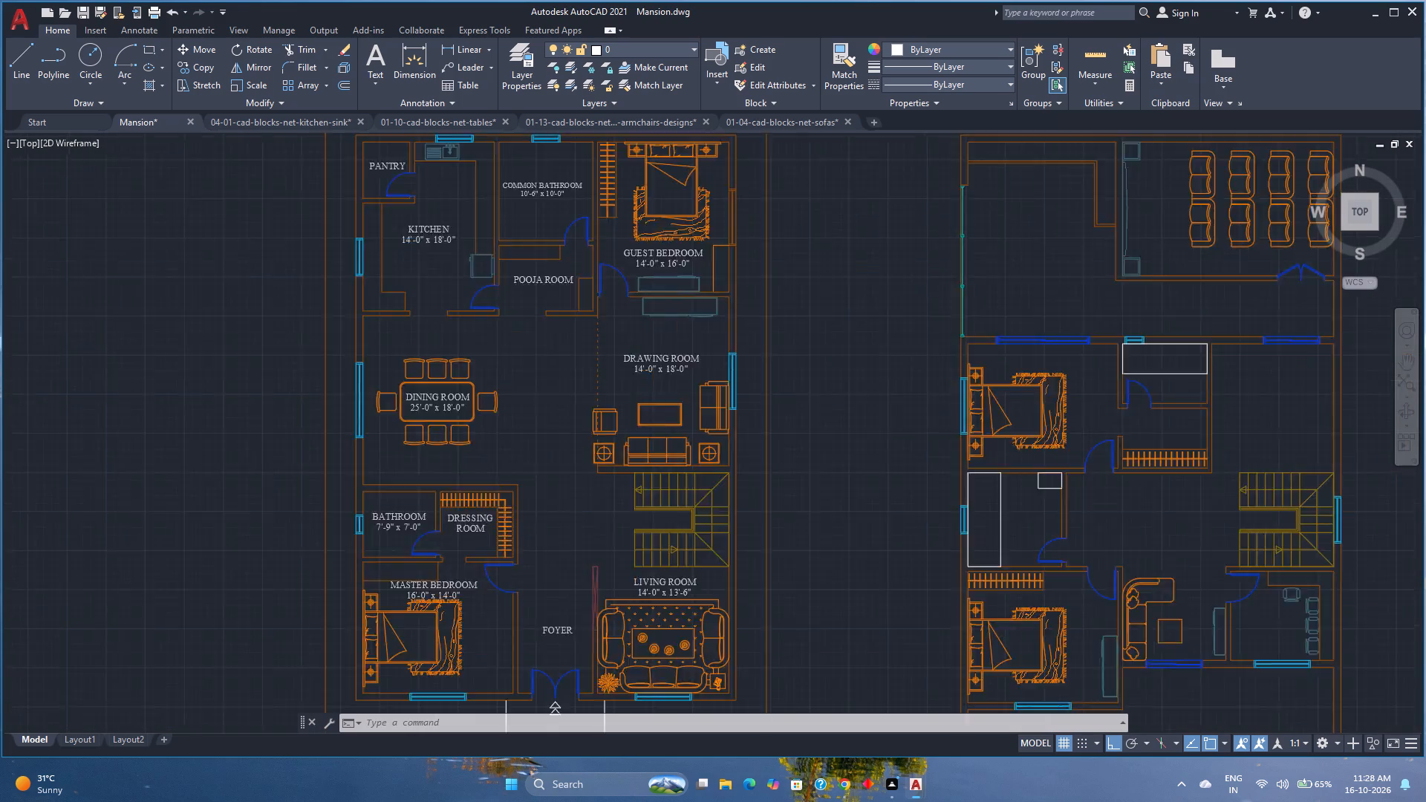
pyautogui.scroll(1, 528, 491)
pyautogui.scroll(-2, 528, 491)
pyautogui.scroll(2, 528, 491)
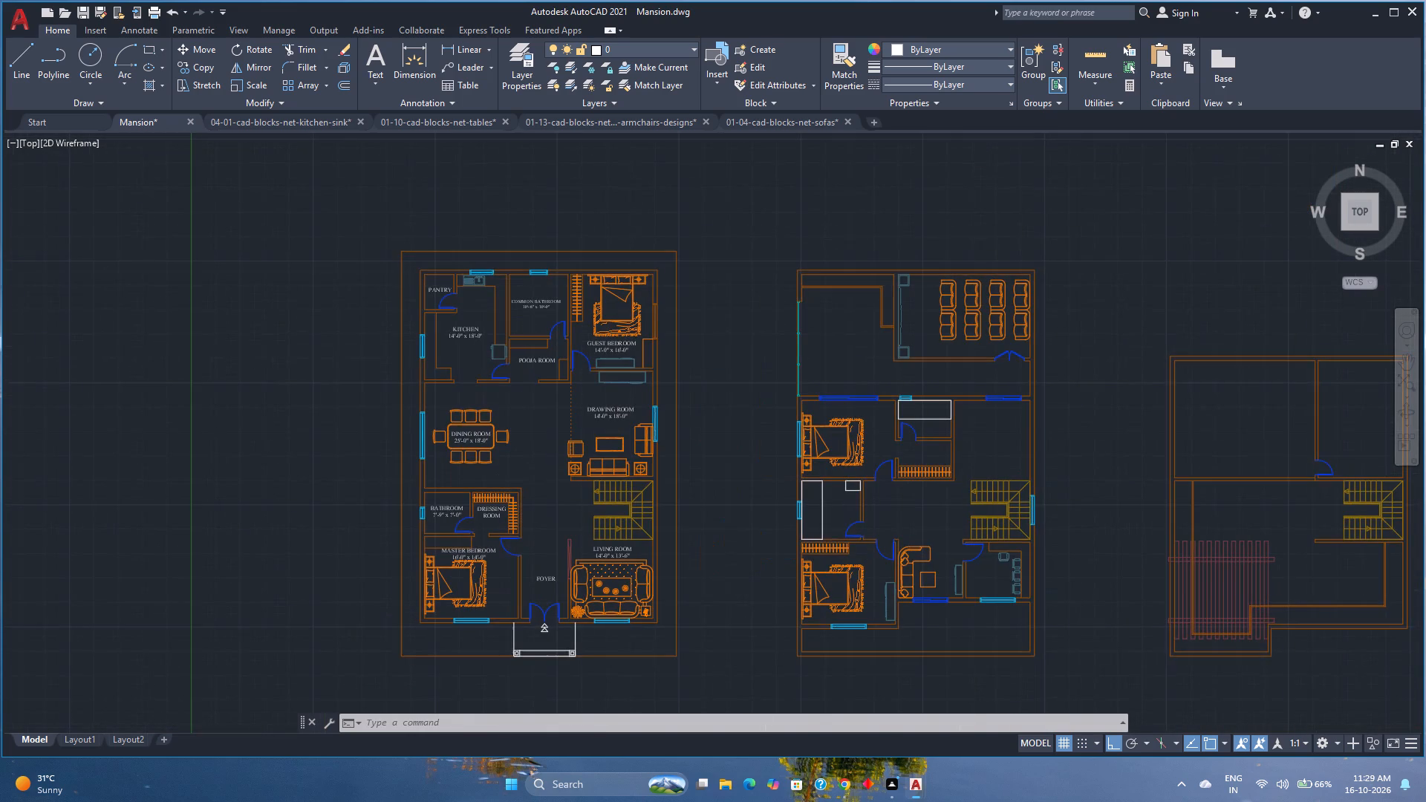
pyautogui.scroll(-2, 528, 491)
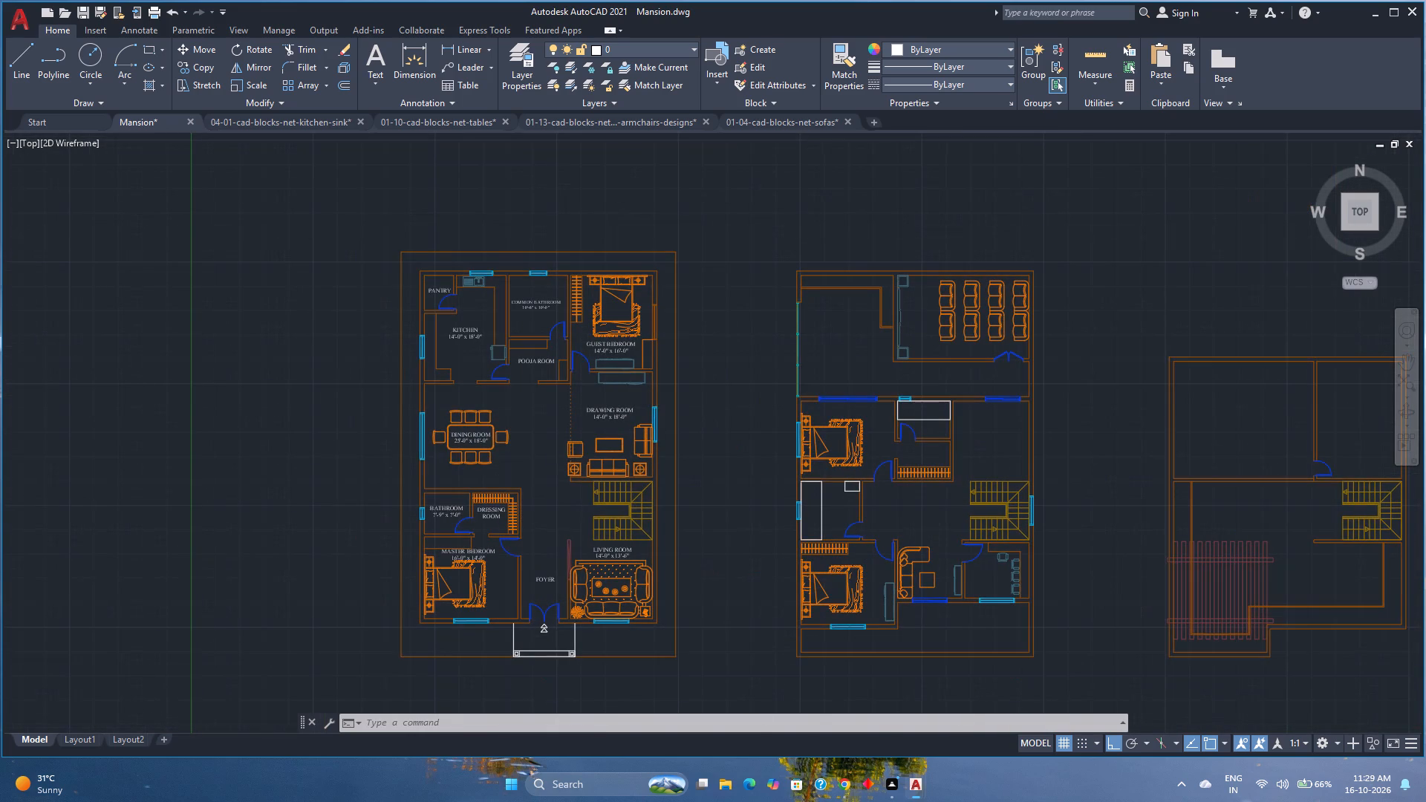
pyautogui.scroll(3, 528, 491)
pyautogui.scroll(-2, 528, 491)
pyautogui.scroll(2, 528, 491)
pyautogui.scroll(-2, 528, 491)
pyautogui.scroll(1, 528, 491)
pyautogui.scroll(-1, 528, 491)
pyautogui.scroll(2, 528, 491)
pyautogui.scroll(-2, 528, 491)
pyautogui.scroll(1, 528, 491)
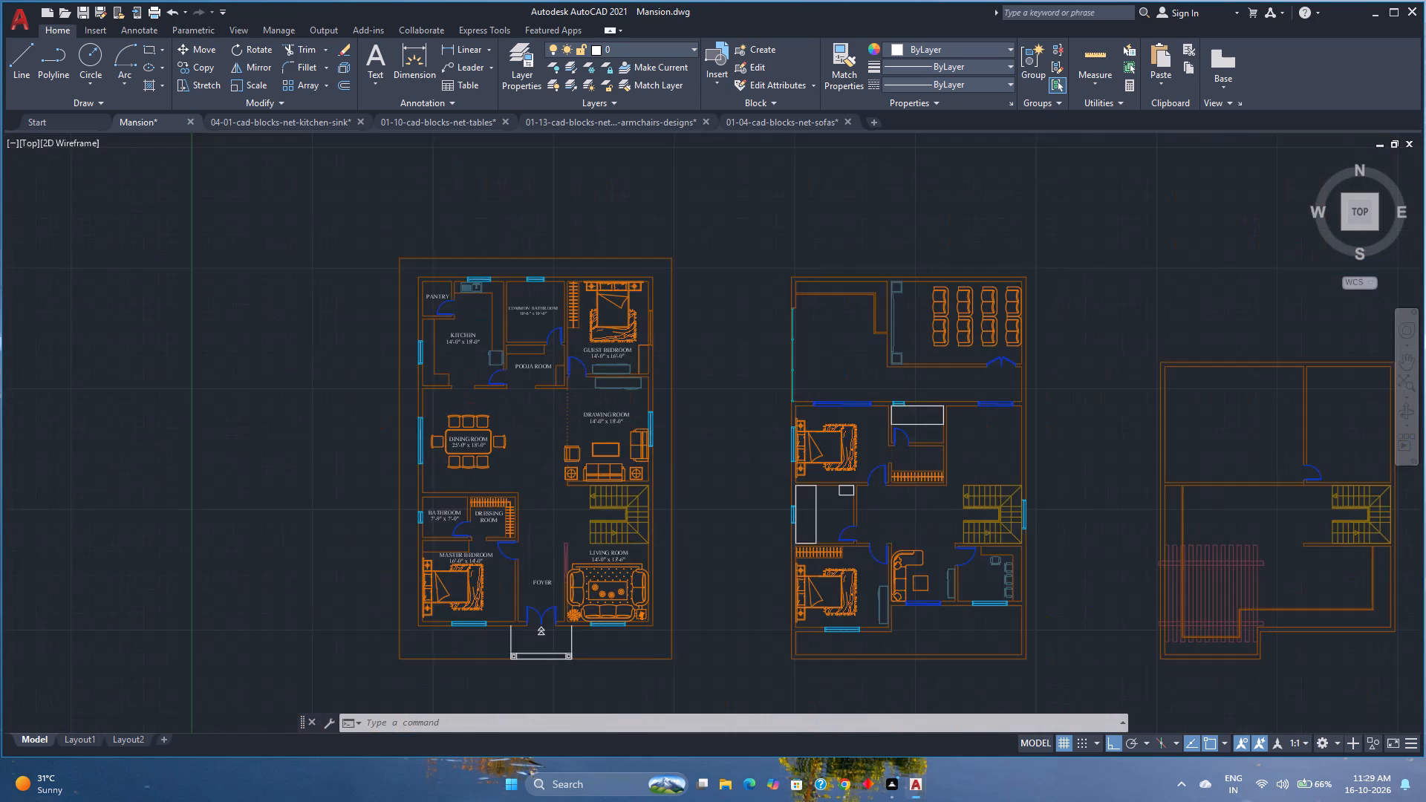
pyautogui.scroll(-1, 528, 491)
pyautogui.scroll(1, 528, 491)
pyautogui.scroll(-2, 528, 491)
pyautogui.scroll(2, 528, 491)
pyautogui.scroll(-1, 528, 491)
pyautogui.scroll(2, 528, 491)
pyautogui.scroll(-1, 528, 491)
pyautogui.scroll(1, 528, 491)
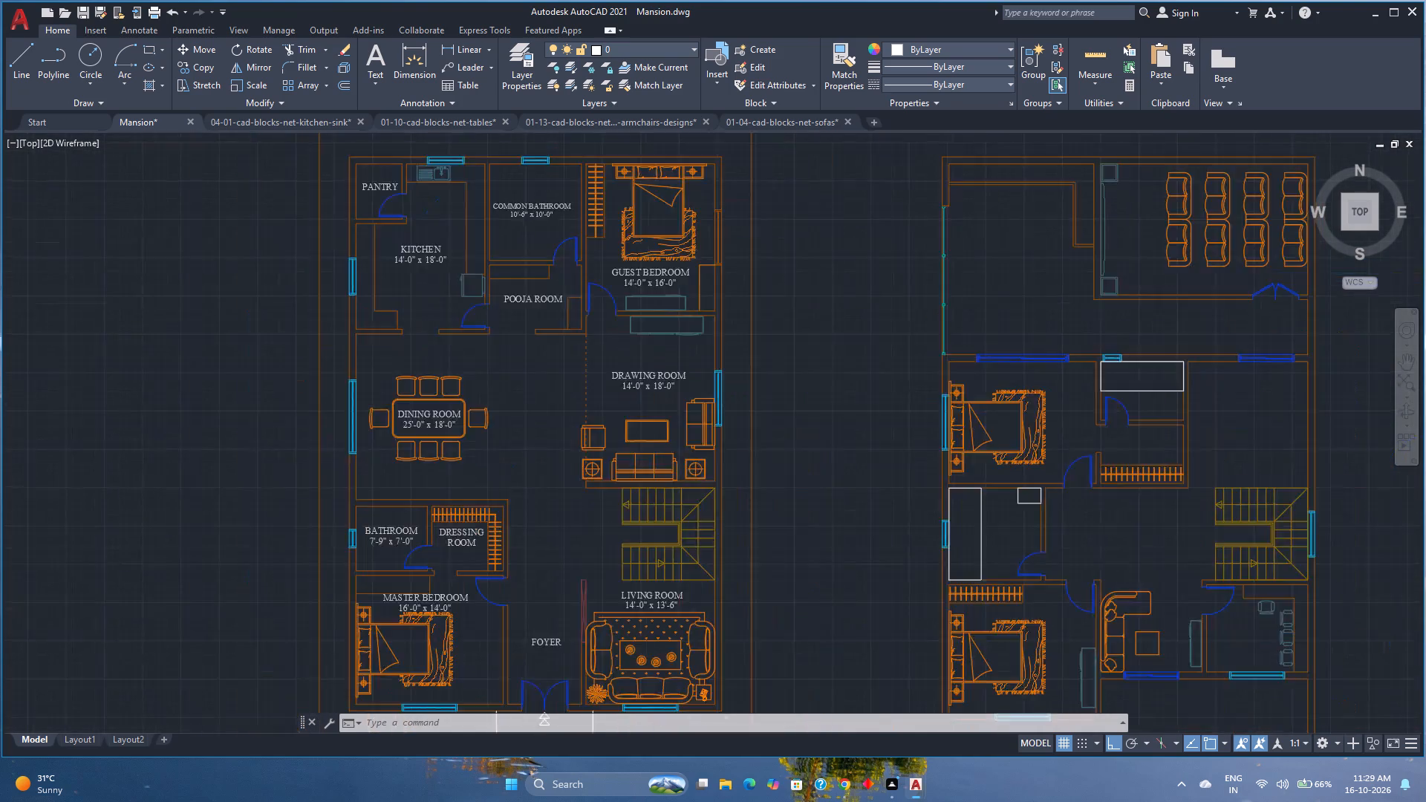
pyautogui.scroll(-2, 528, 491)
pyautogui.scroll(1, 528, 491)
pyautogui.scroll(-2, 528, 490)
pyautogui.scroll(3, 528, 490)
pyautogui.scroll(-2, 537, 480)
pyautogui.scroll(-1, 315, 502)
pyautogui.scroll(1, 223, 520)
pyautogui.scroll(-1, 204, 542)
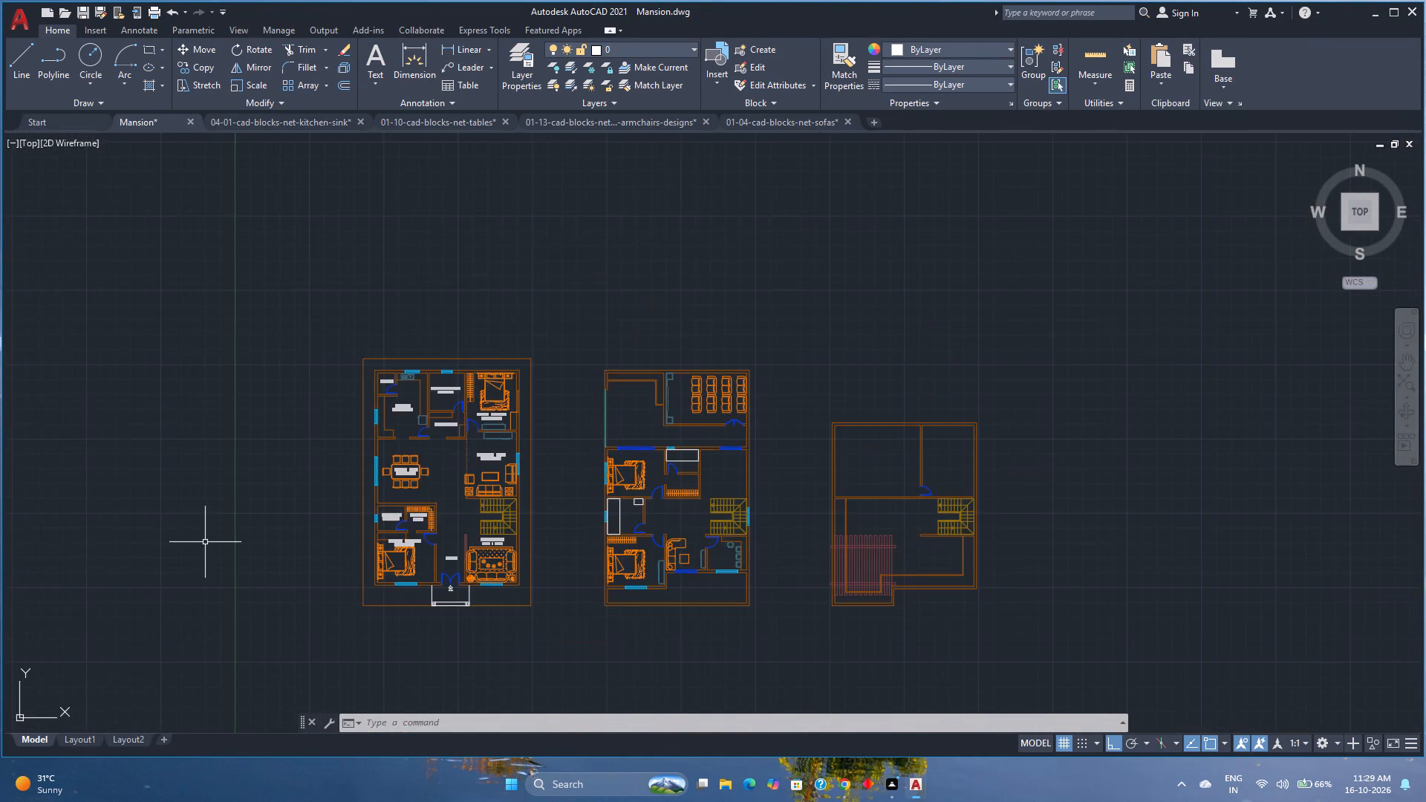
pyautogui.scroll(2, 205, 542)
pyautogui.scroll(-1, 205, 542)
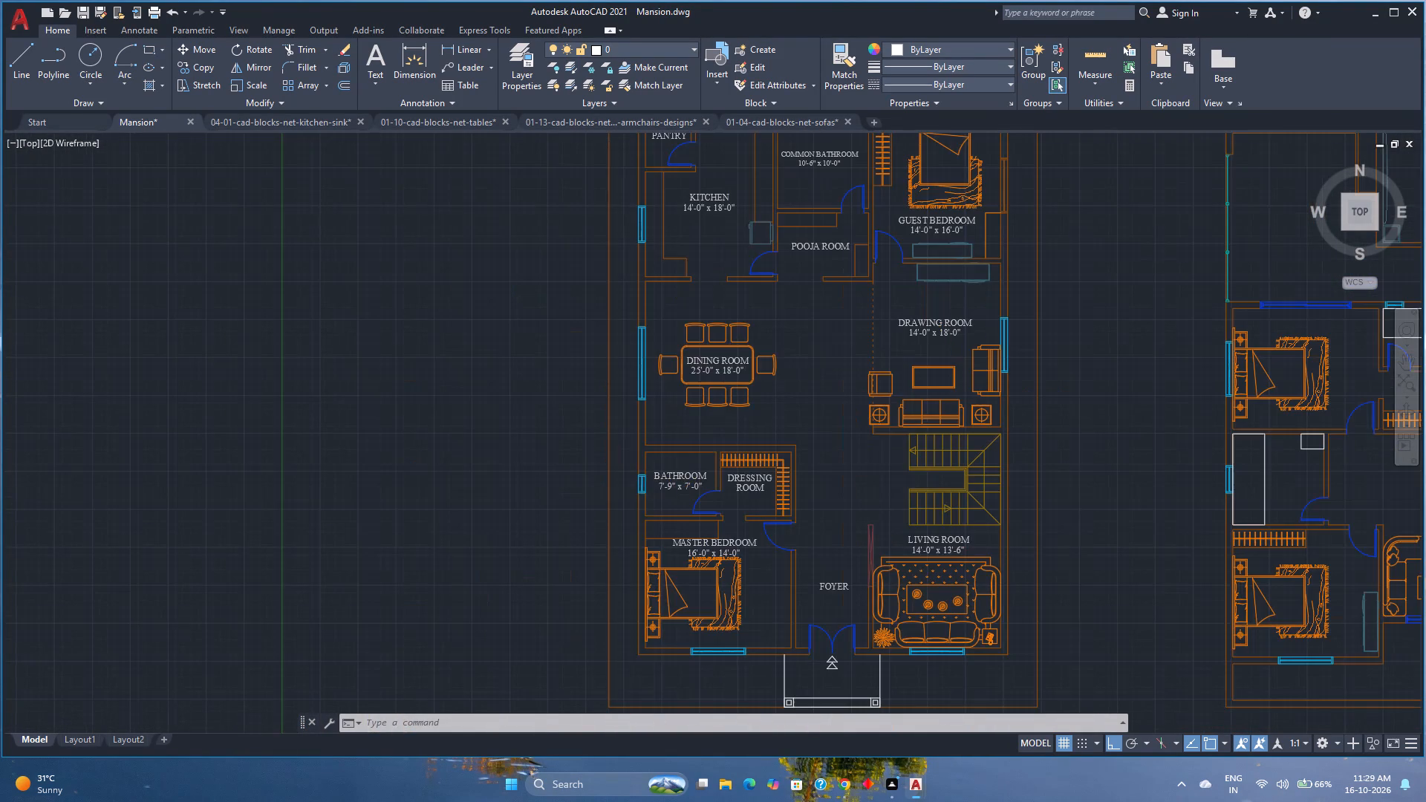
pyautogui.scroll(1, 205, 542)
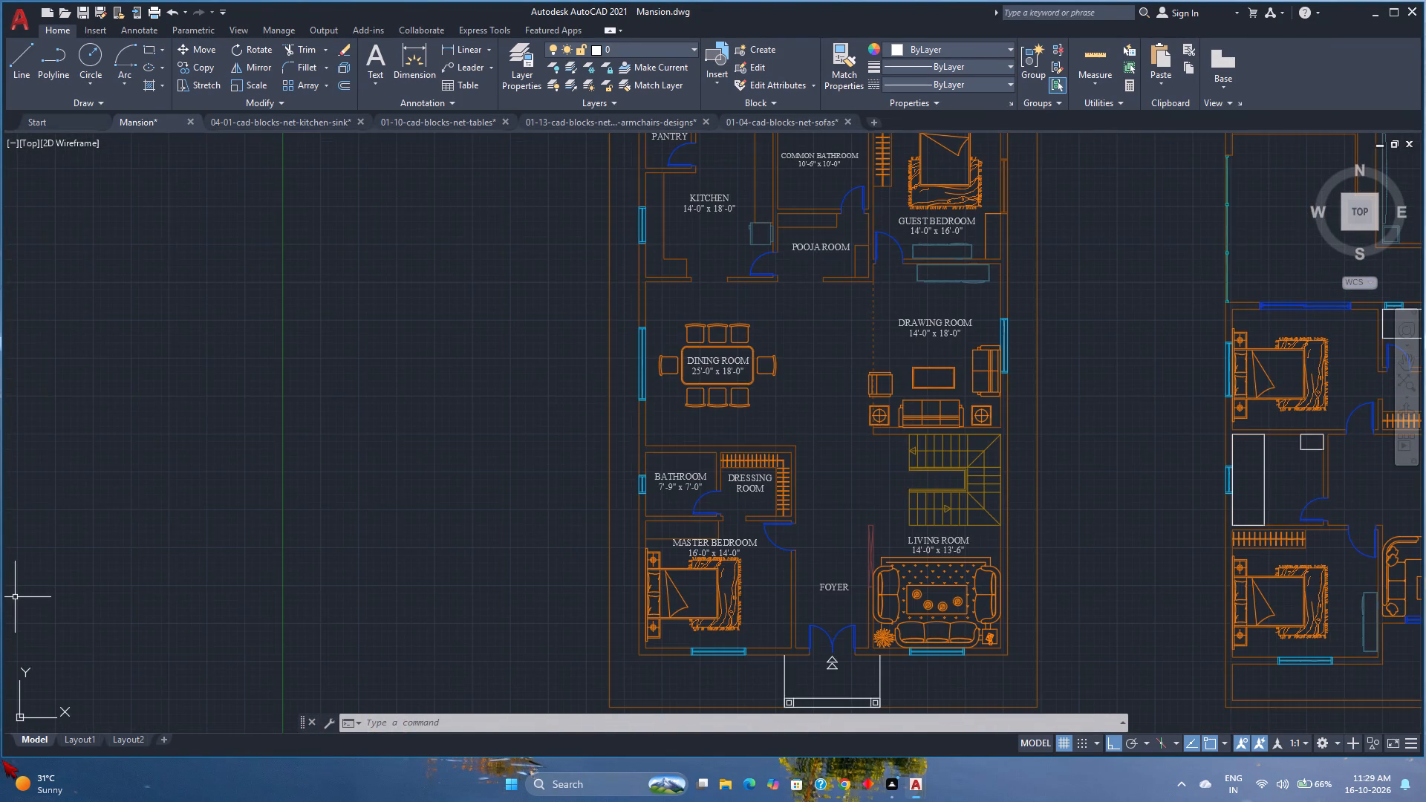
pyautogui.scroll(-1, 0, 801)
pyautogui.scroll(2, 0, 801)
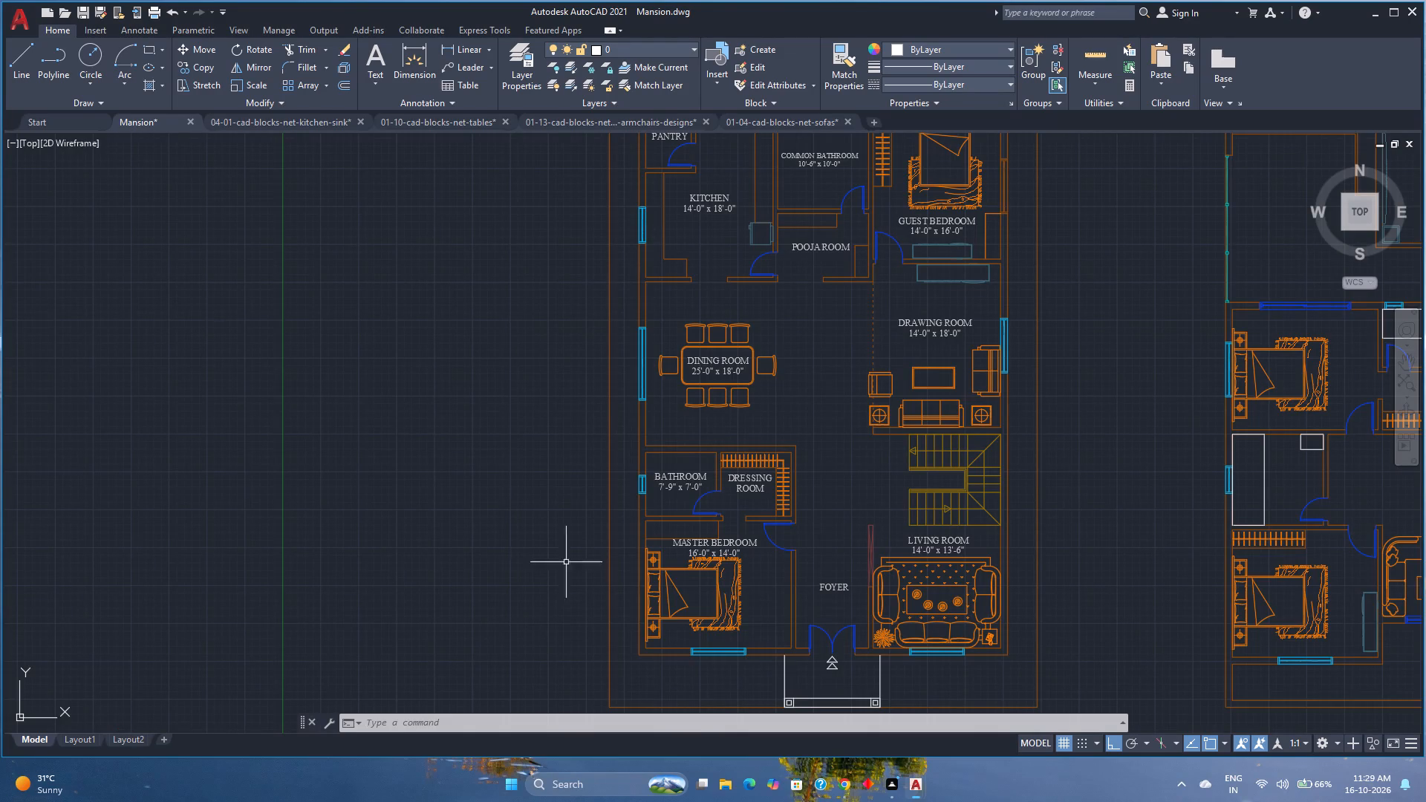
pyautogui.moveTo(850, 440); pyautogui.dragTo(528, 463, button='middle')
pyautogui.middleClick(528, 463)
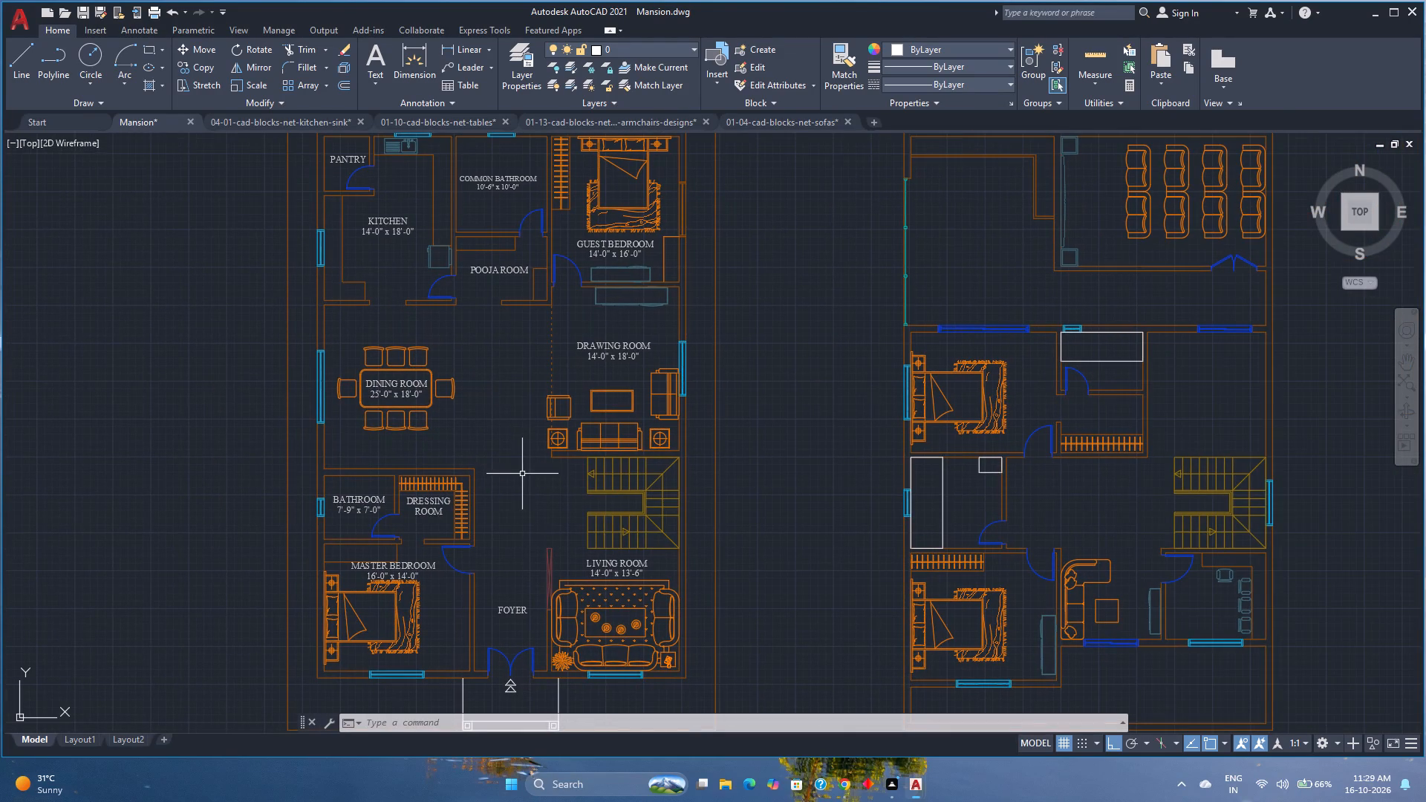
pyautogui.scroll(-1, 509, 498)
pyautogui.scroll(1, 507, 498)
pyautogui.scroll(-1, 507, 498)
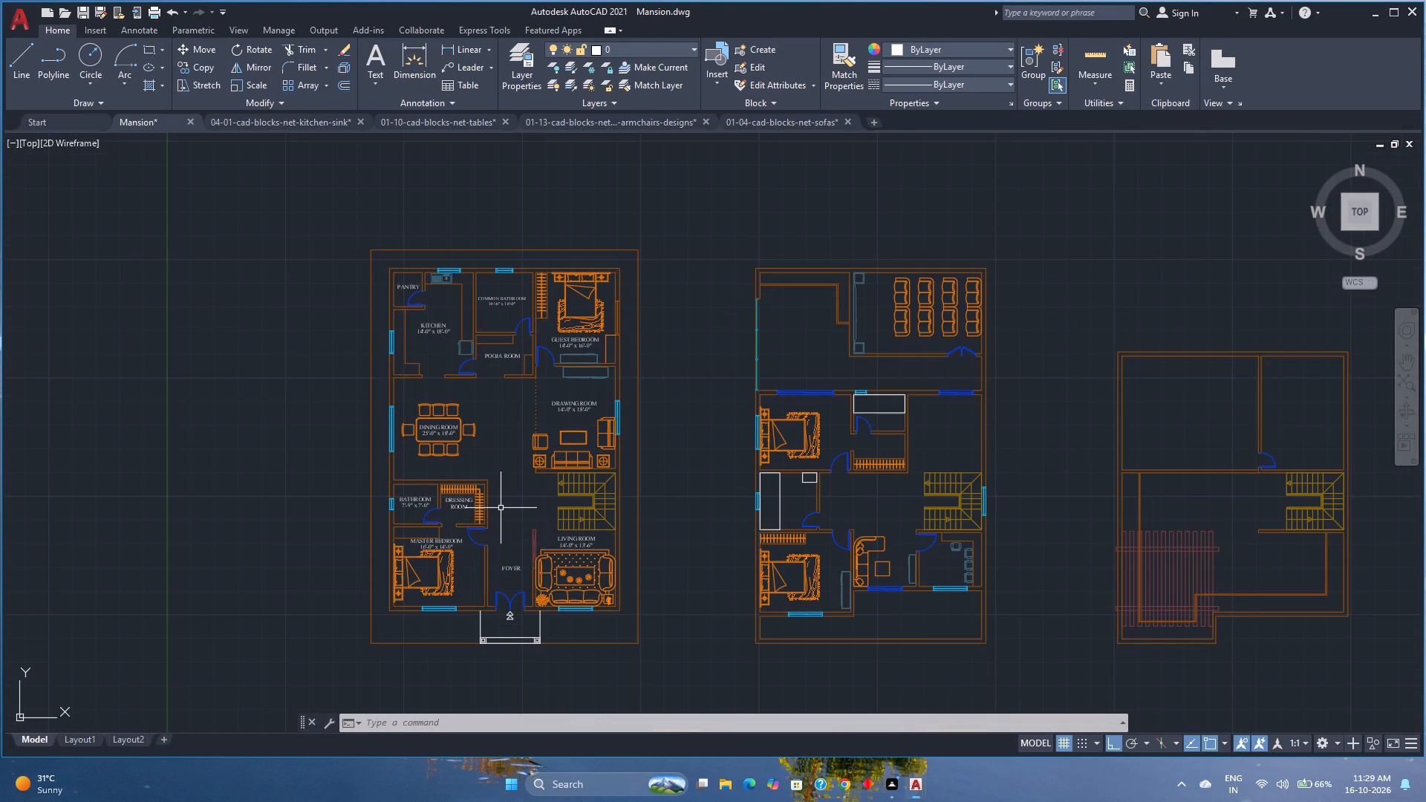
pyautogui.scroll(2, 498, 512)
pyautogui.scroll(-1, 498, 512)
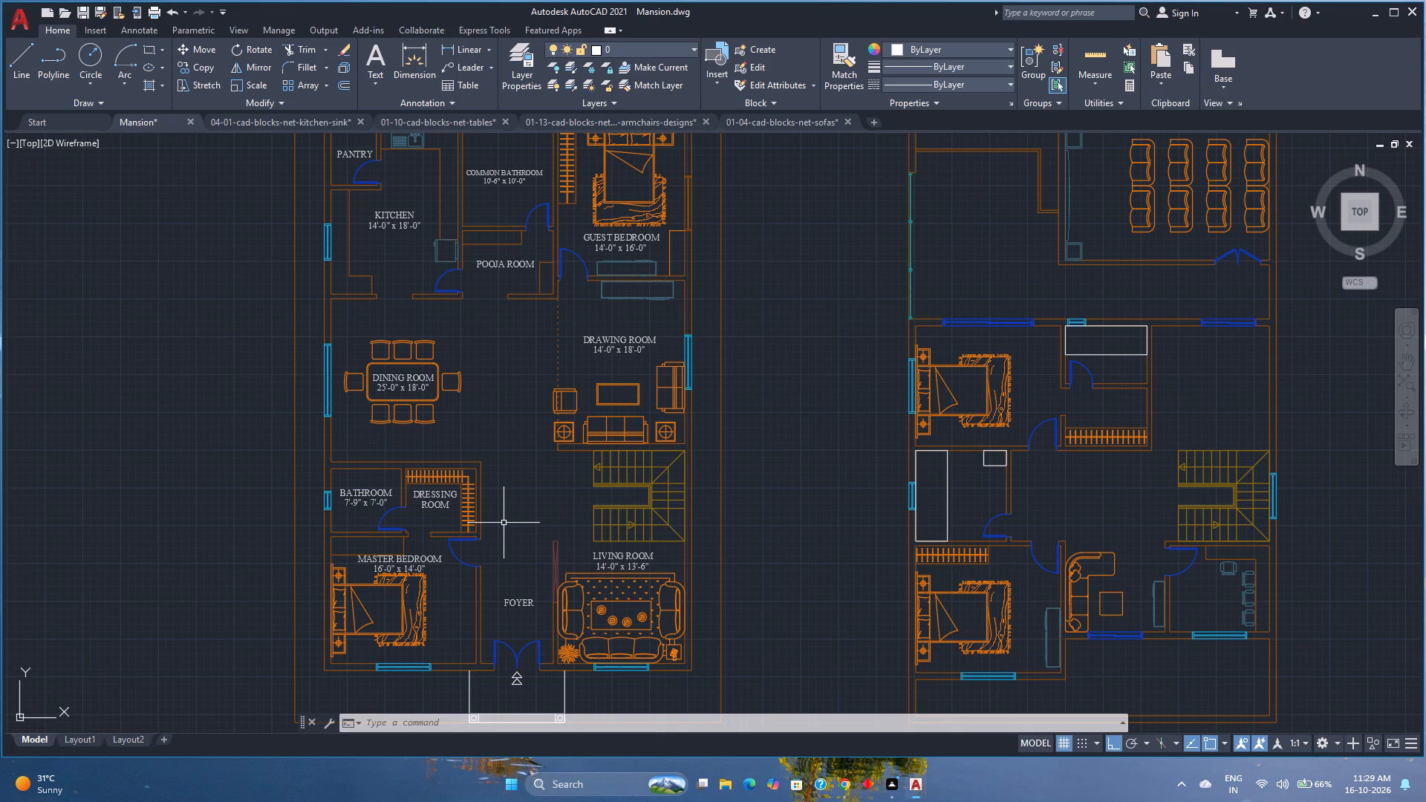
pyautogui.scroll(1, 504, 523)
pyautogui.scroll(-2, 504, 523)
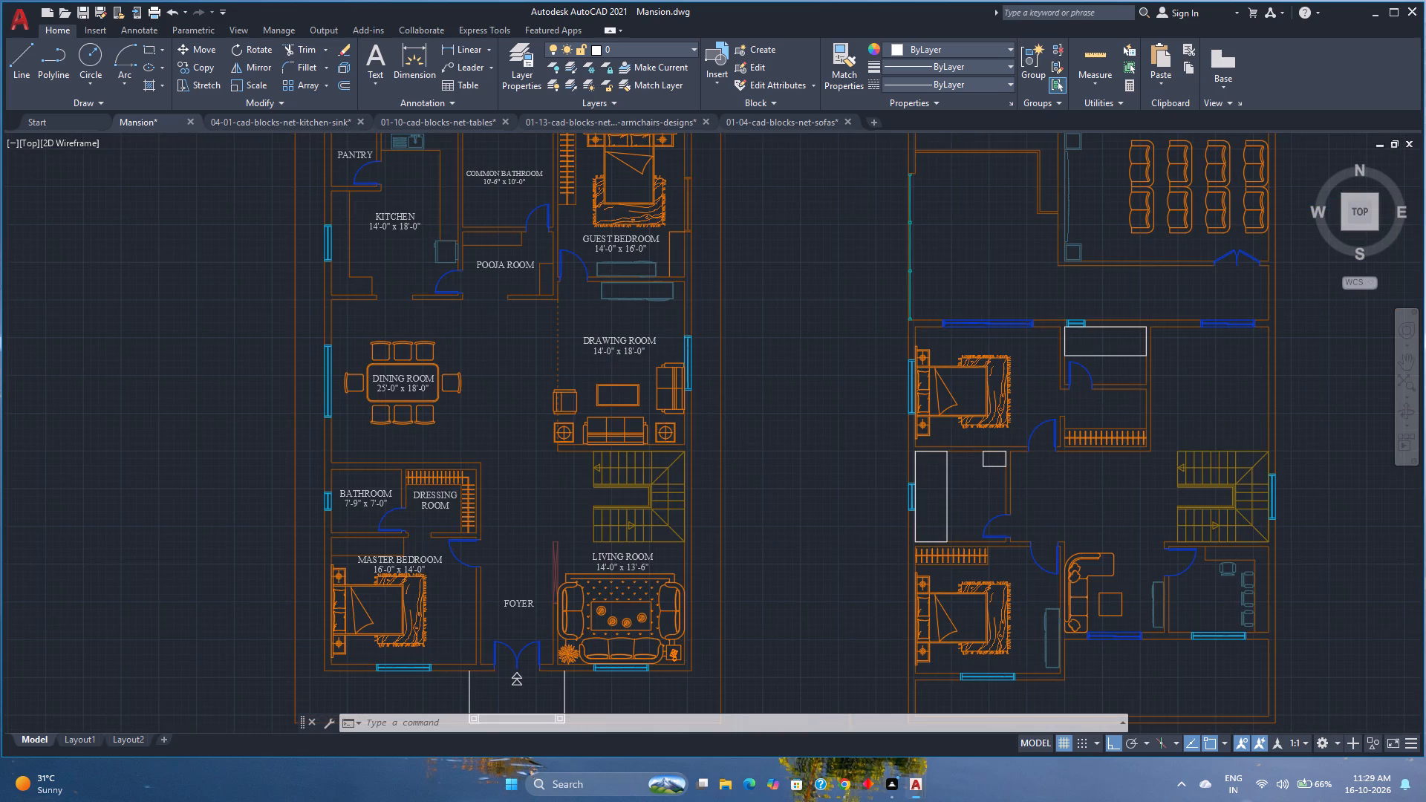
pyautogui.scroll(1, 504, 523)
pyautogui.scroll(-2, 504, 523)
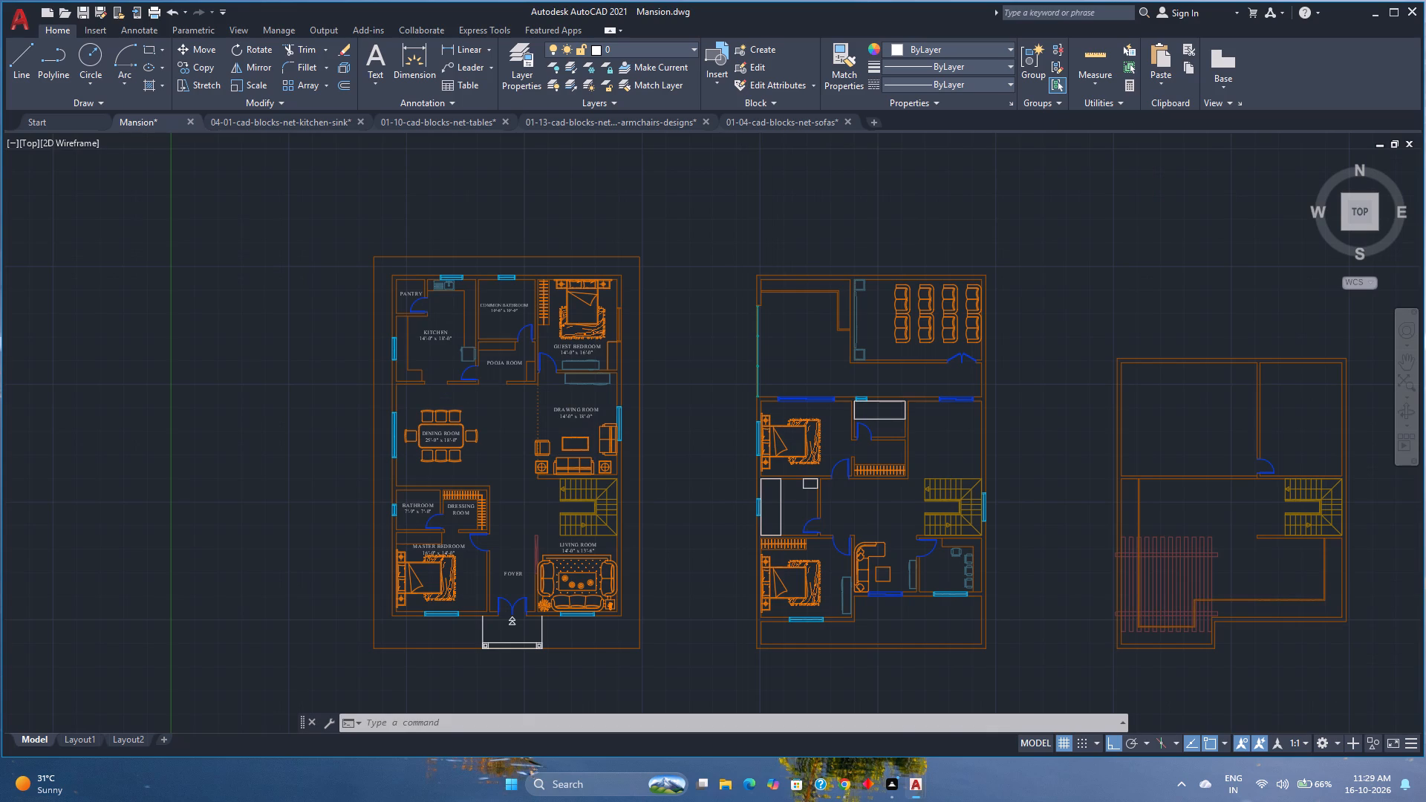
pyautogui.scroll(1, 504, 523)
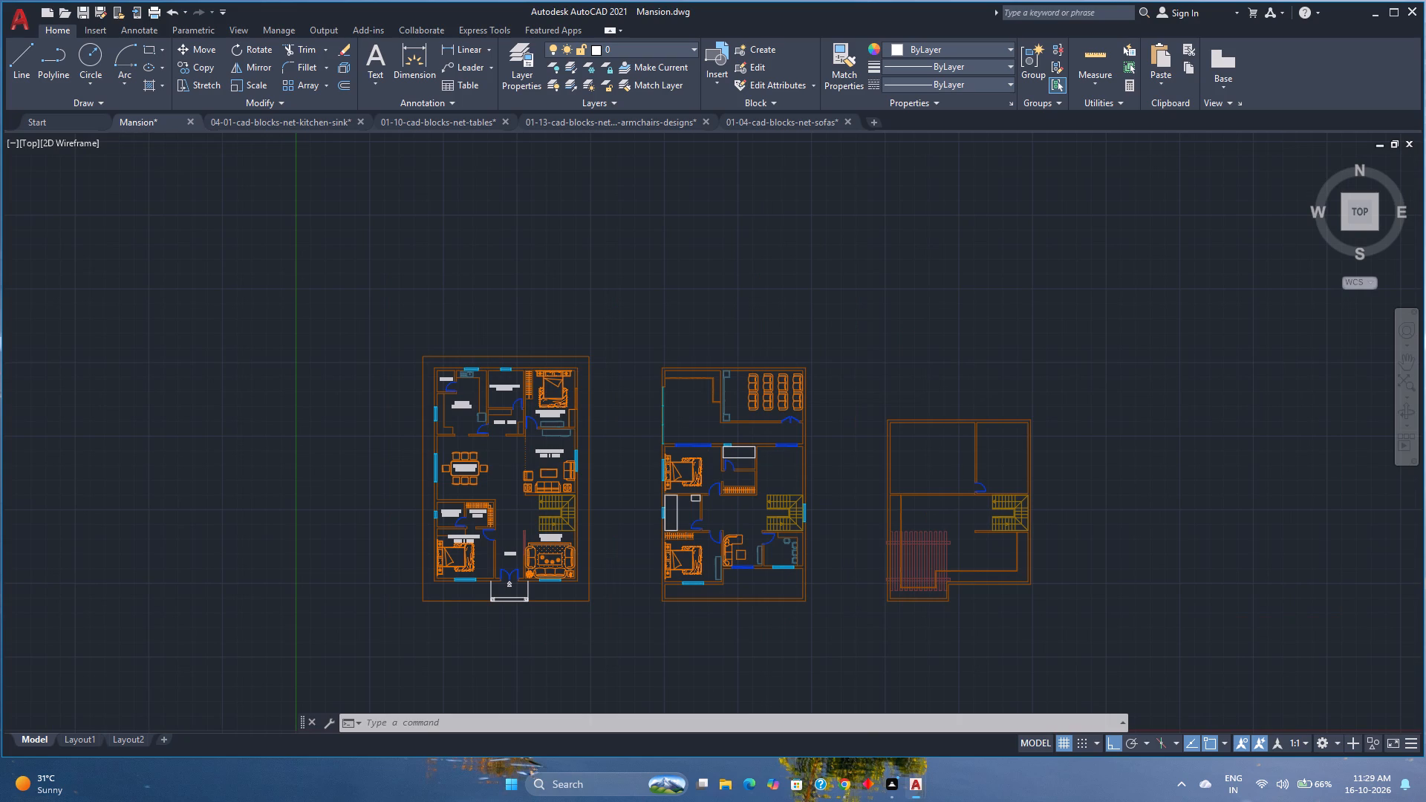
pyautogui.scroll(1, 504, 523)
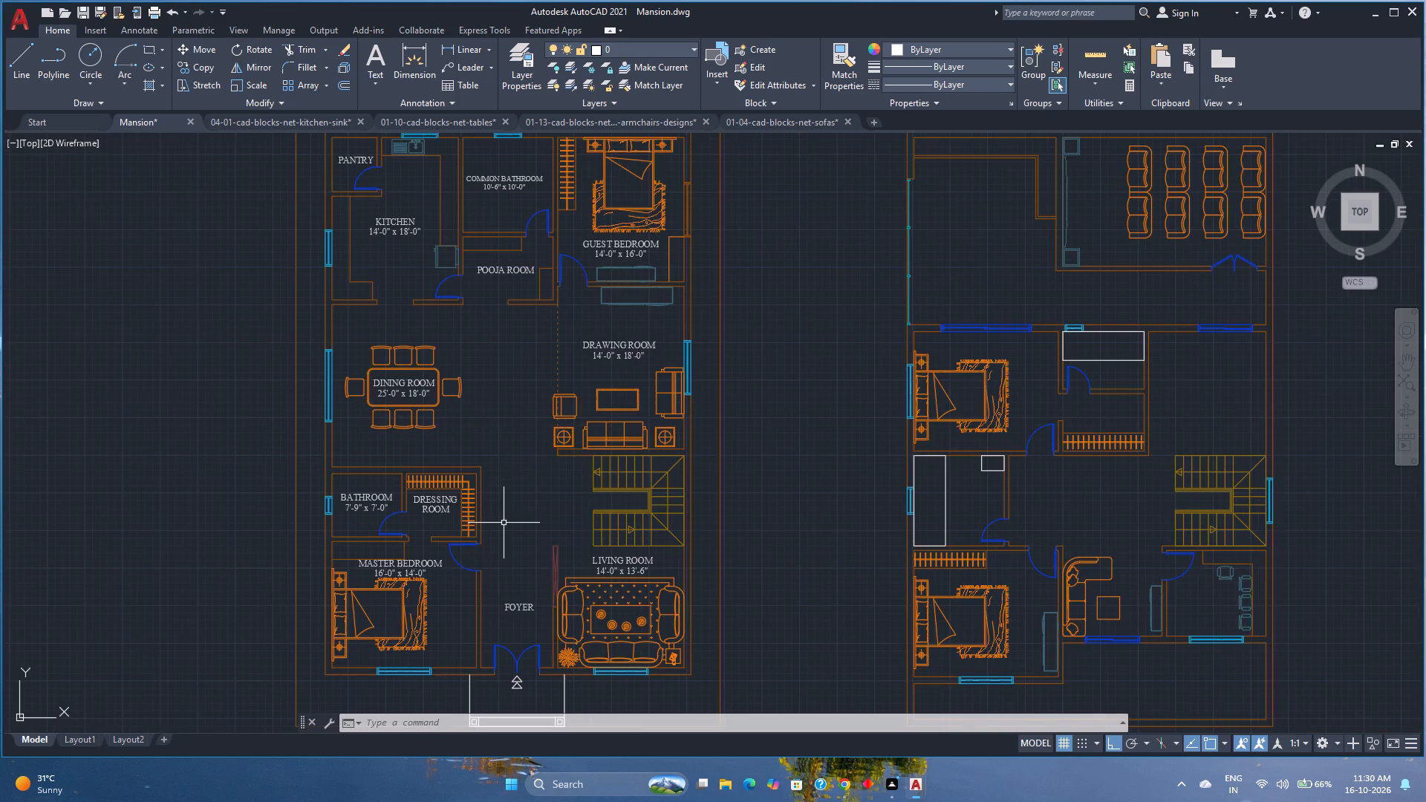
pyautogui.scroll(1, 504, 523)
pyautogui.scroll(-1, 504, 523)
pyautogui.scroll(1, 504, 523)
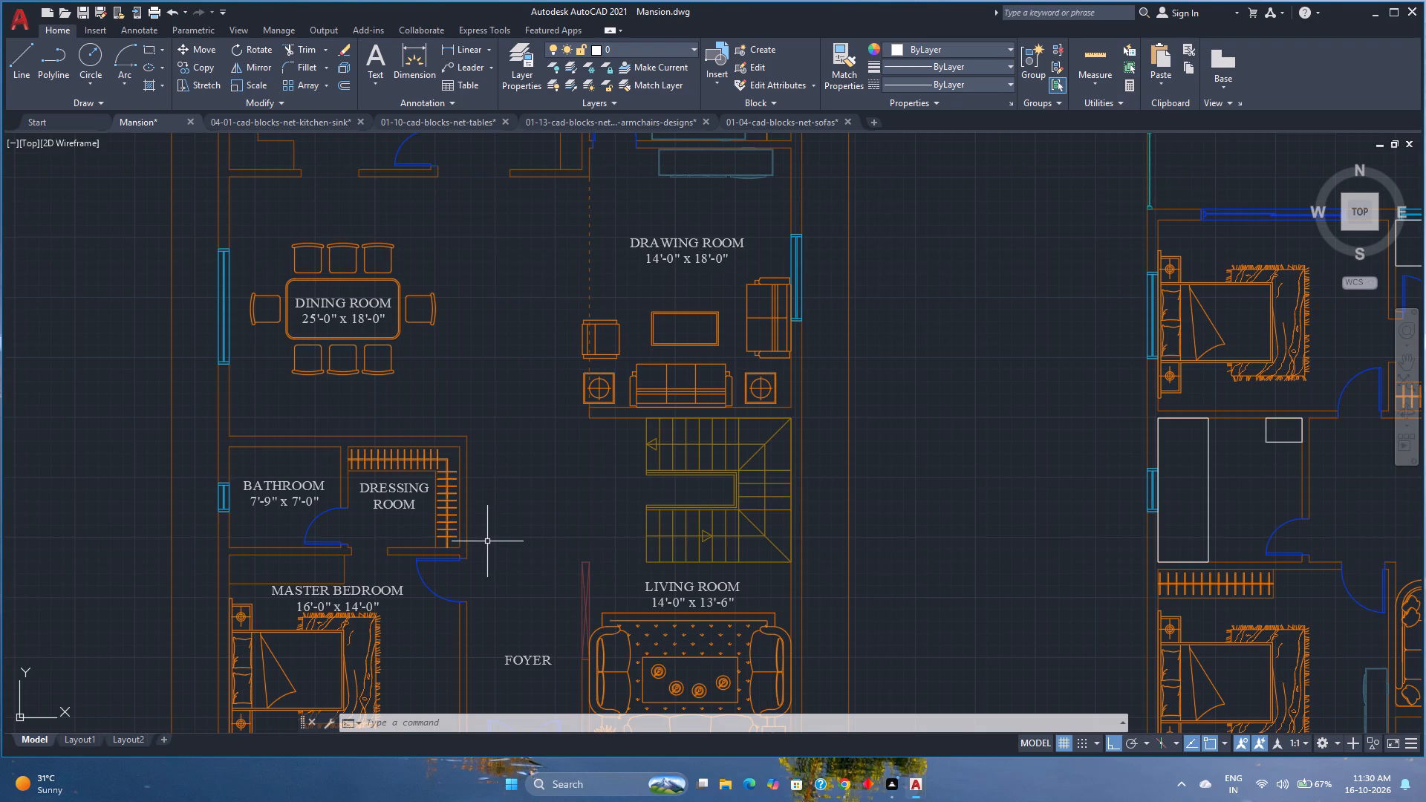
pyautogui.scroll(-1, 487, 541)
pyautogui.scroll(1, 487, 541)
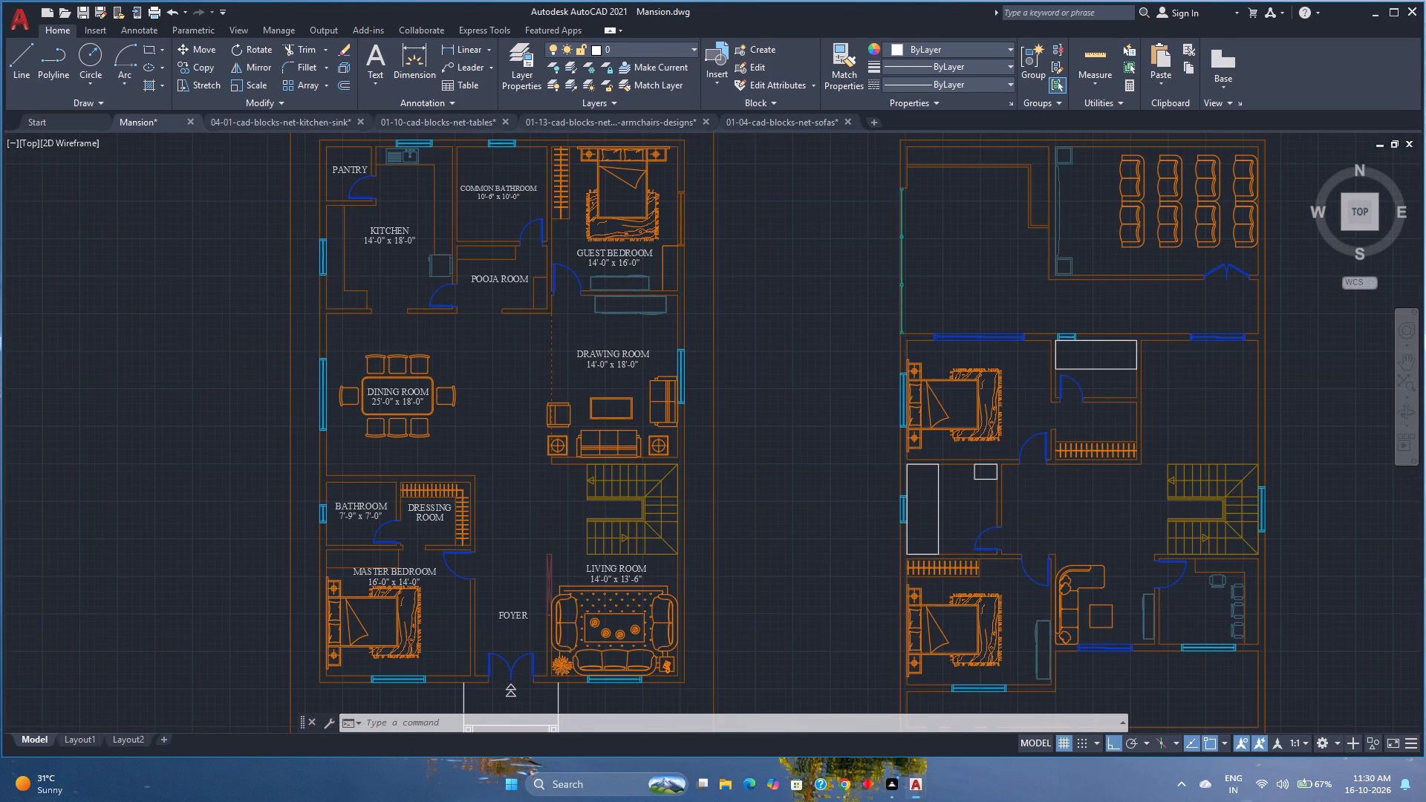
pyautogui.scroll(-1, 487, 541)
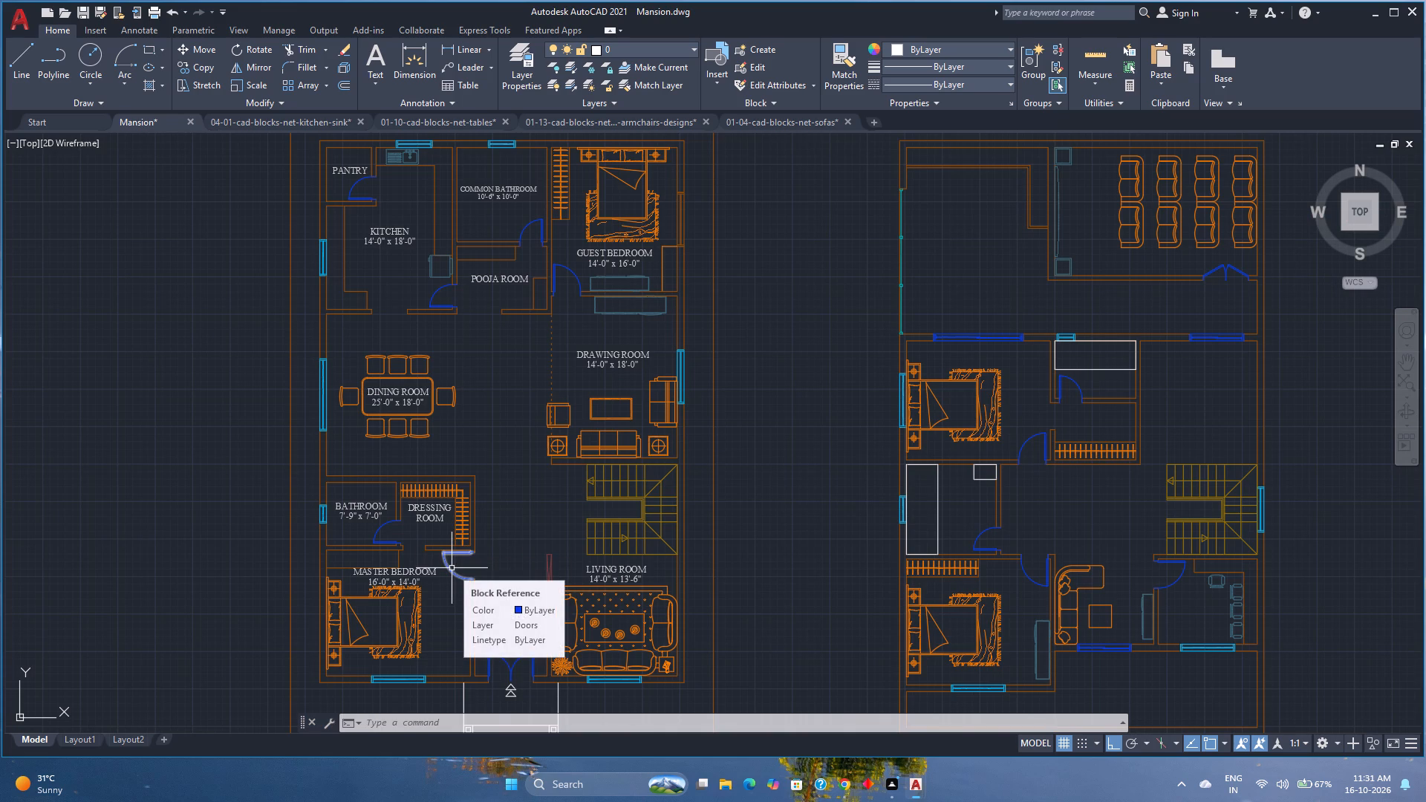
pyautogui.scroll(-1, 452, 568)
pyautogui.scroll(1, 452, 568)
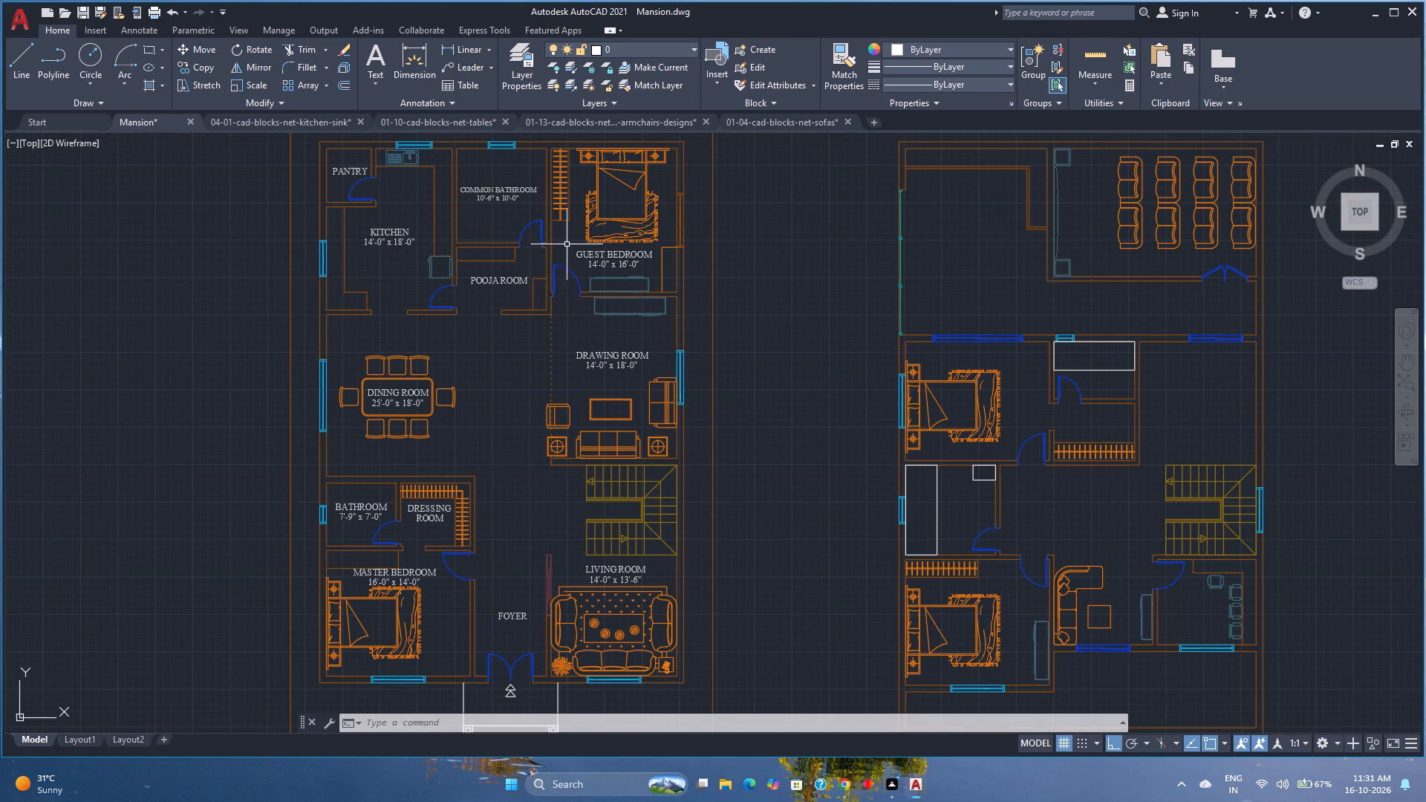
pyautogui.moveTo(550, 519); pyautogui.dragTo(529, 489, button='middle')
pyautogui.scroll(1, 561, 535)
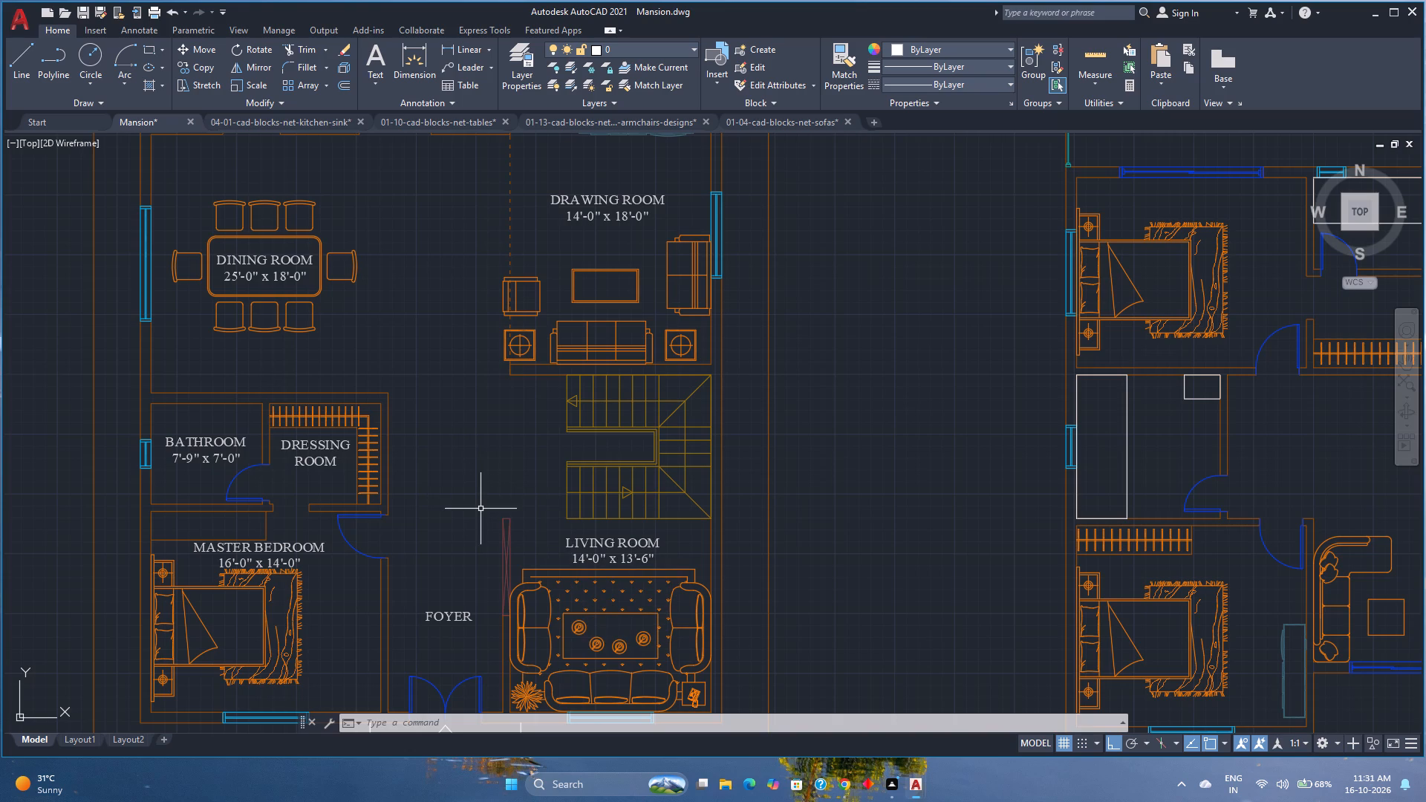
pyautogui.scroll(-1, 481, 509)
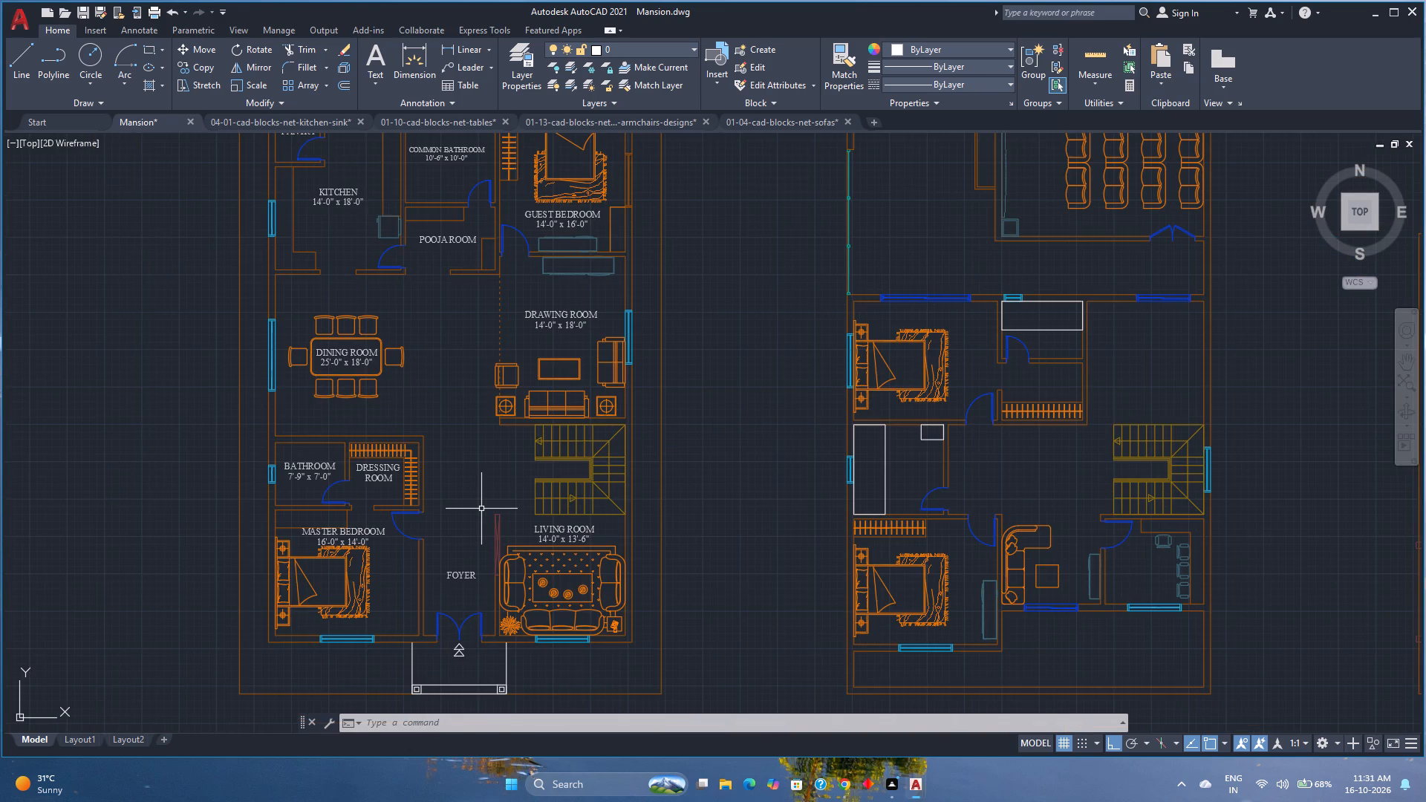
# Measure the foyer area between the master bedroom and living room.
pyautogui.moveTo(481, 509); pyautogui.dragTo(405, 489, button='middle')
pyautogui.scroll(1, 408, 561)
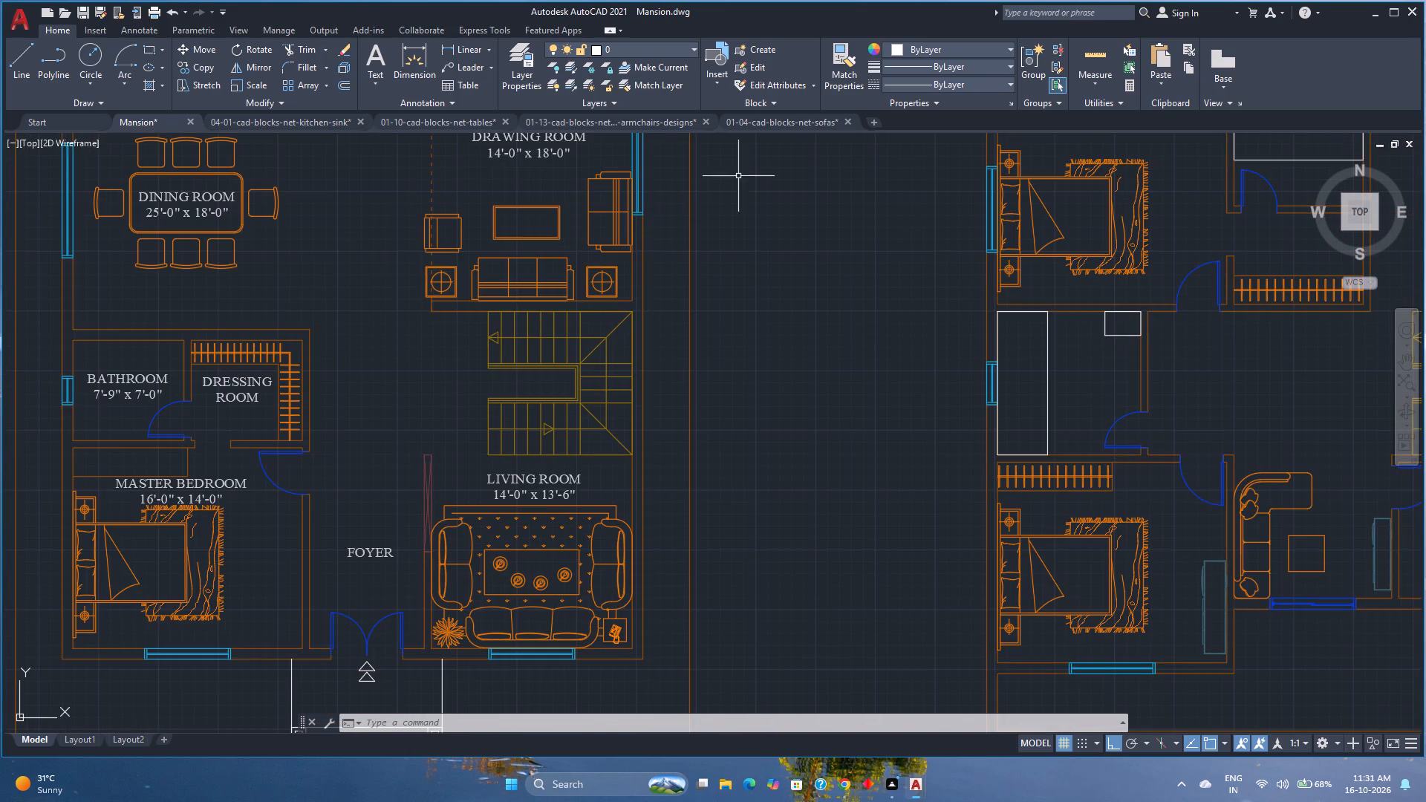
pyautogui.click(1085, 54)
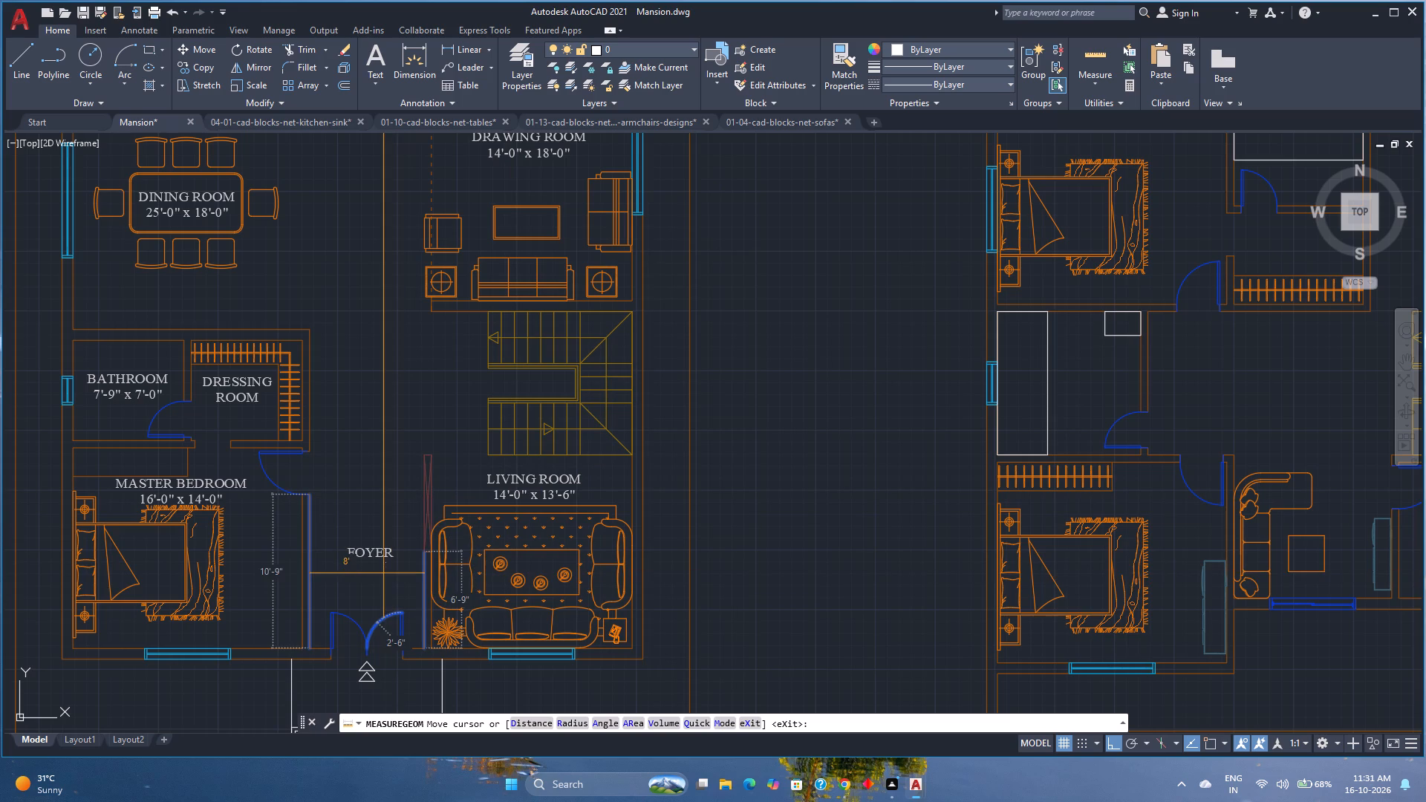
pyautogui.press('Escape')
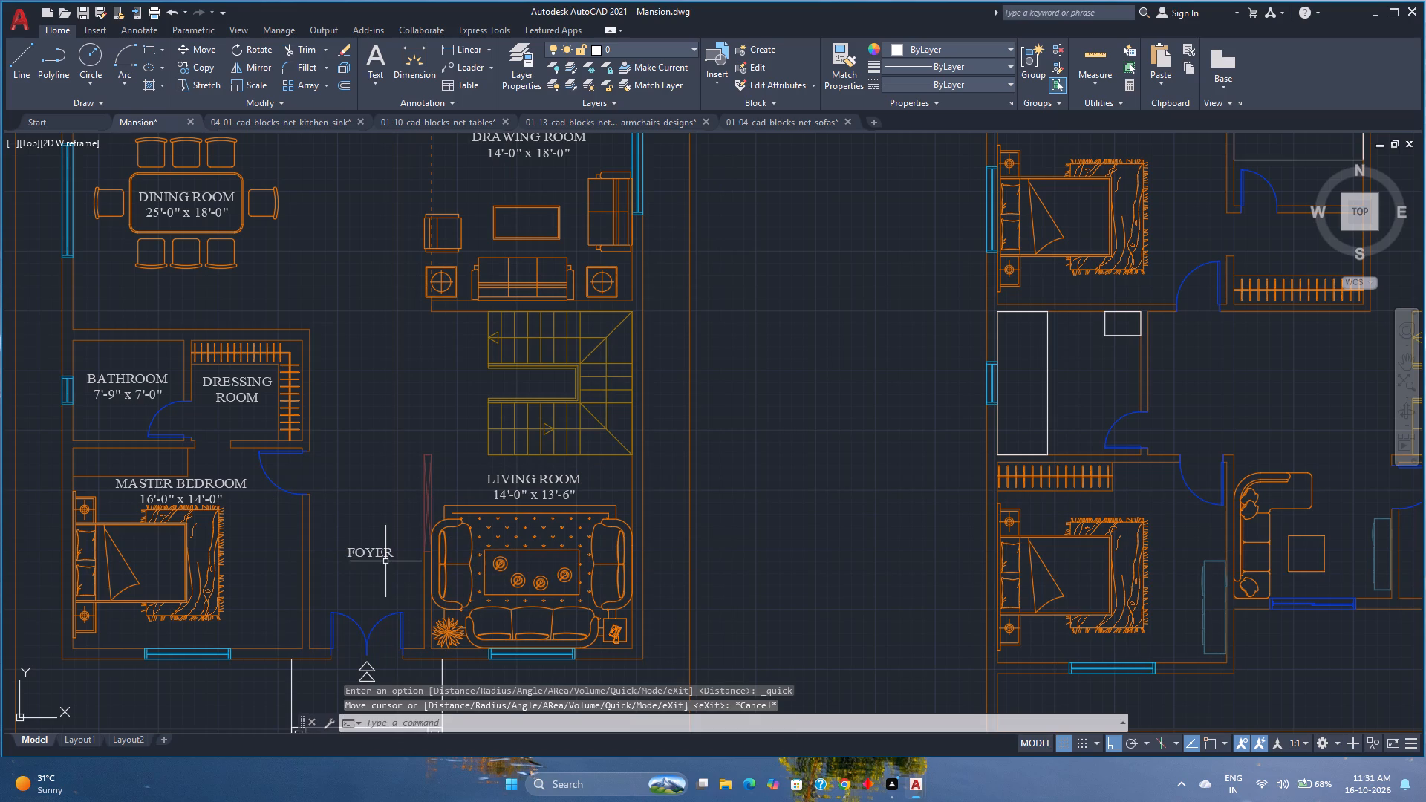
# Look over the ground-floor plan to check that every room carries a name and size label.
pyautogui.scroll(-1, 538, 382)
pyautogui.moveTo(496, 304); pyautogui.dragTo(453, 514, button='middle')
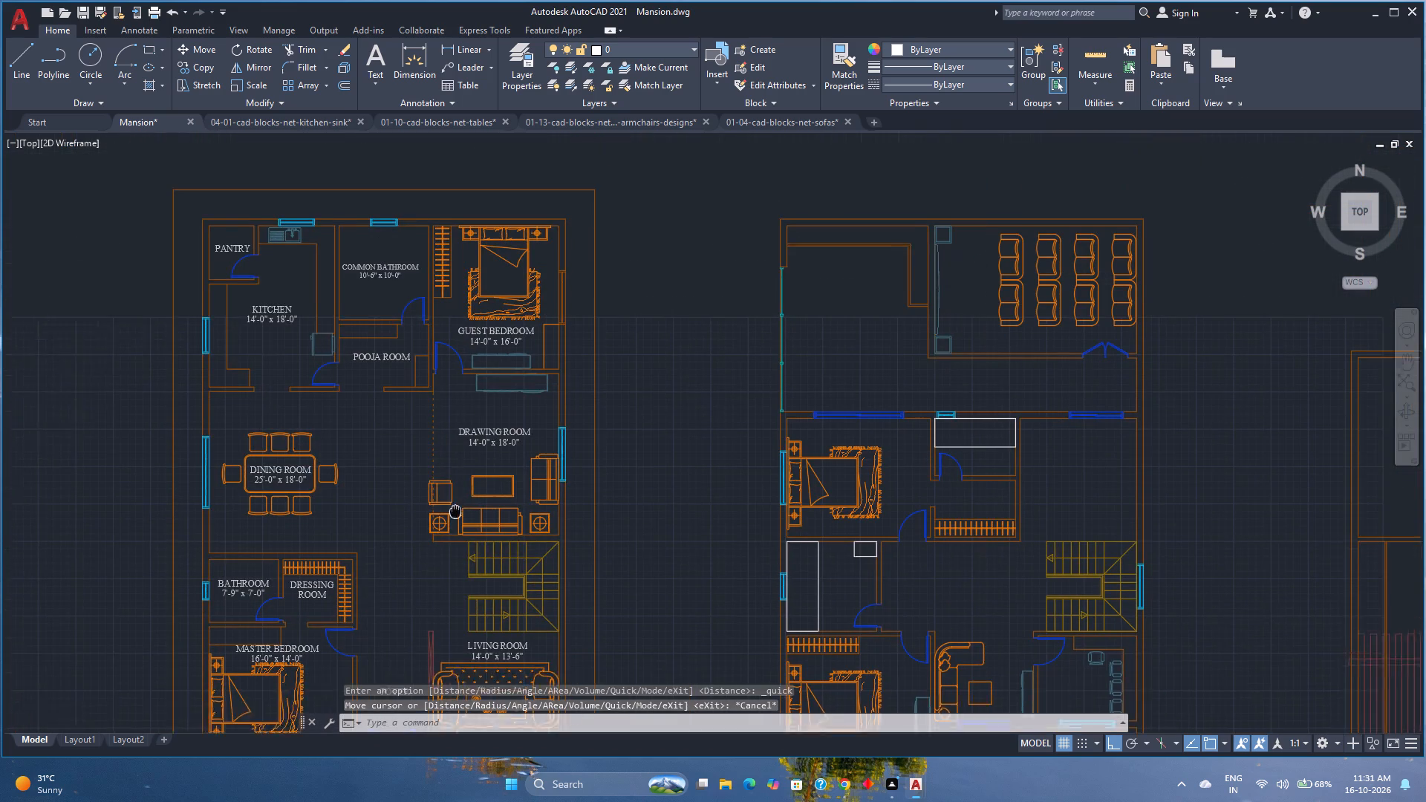
pyautogui.moveTo(453, 514); pyautogui.dragTo(449, 522, button='middle')
pyautogui.scroll(-1, 449, 464)
pyautogui.scroll(2, 381, 505)
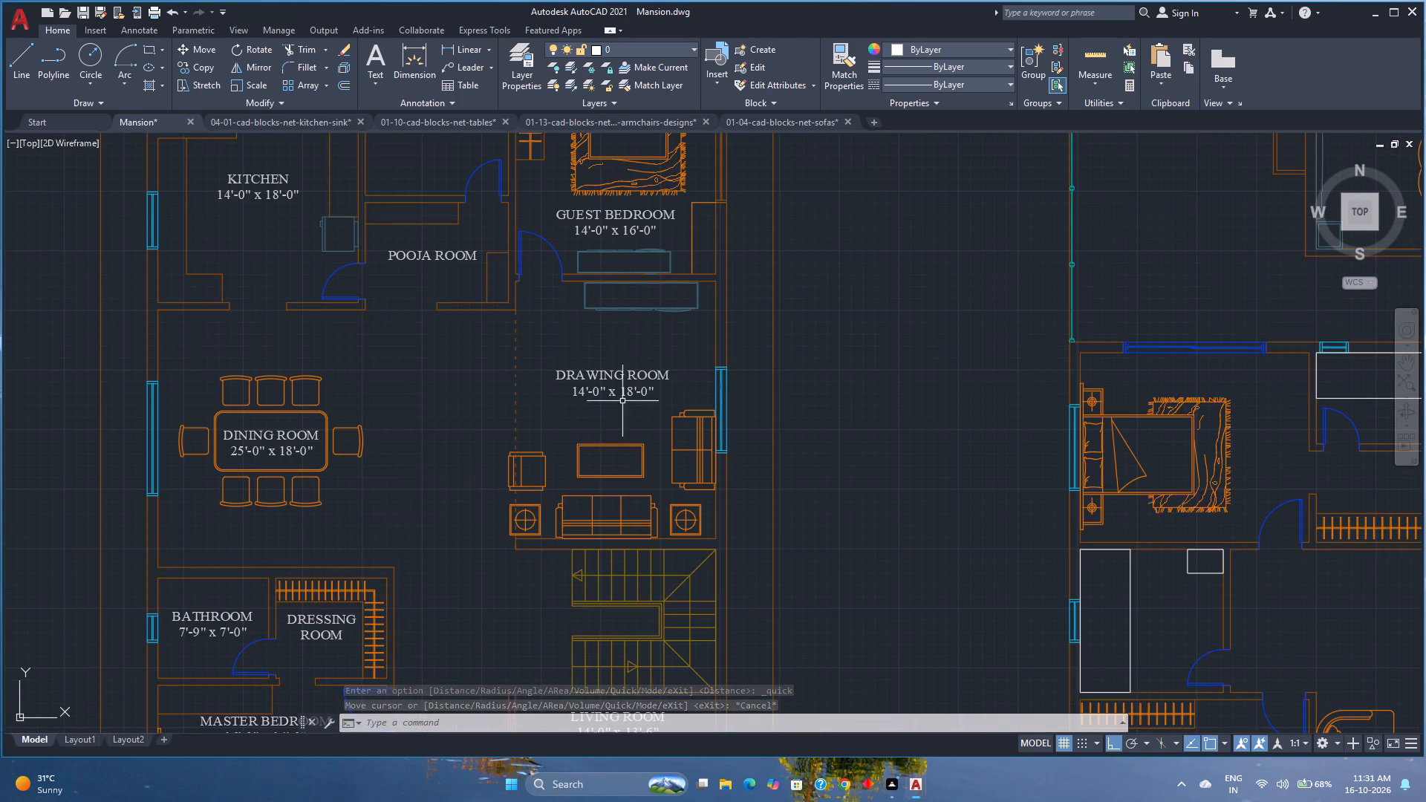
pyautogui.scroll(-1, 625, 399)
pyautogui.moveTo(809, 514); pyautogui.dragTo(792, 486, button='middle')
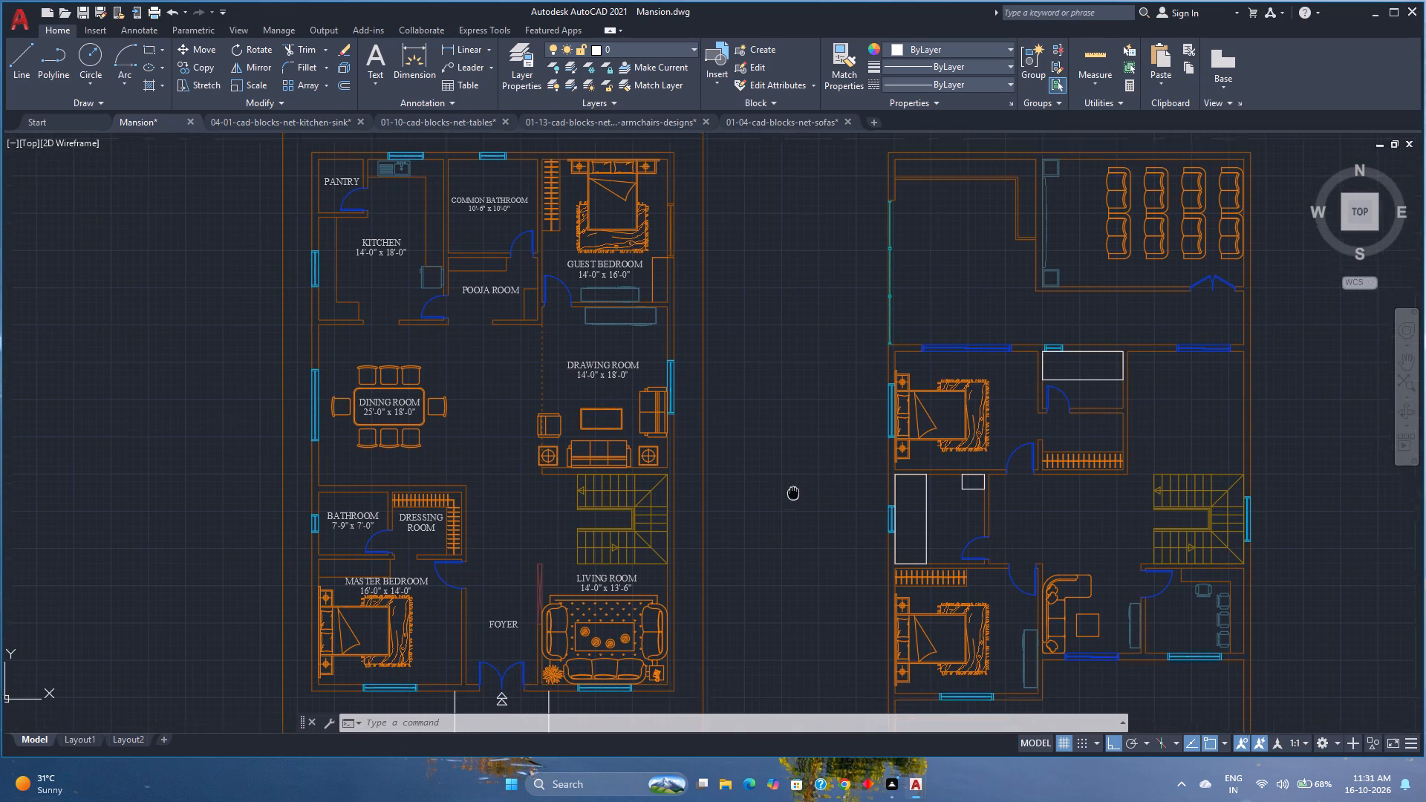
pyautogui.moveTo(792, 486); pyautogui.dragTo(787, 434, button='middle')
pyautogui.middleClick(787, 434)
pyautogui.middleClick(787, 431)
pyautogui.middleClick(787, 426)
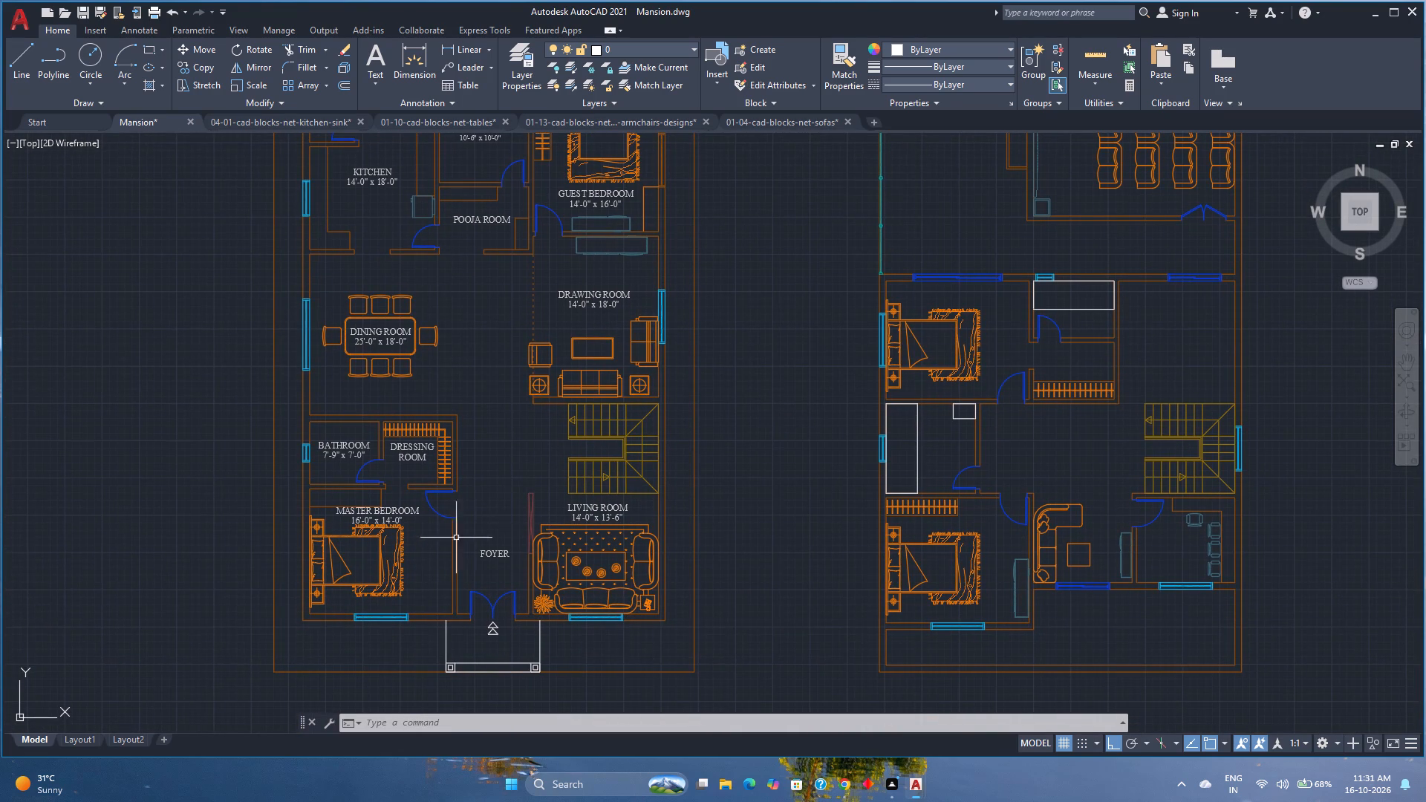
# Measure the length and width of the upper bedroom in the middle floor plan.
pyautogui.moveTo(867, 438); pyautogui.dragTo(765, 504, button='middle')
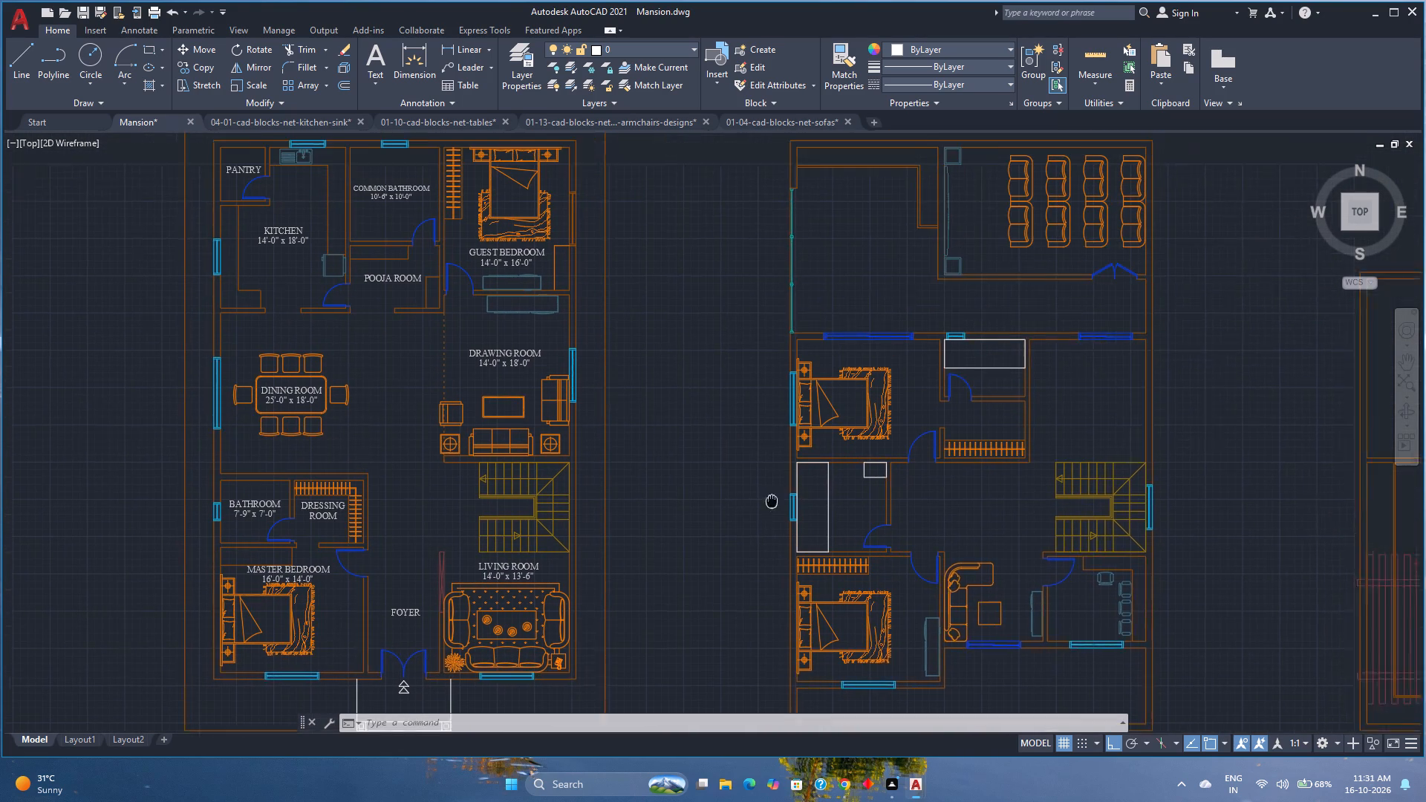
pyautogui.moveTo(765, 504); pyautogui.dragTo(752, 516, button='middle')
pyautogui.click(1104, 56)
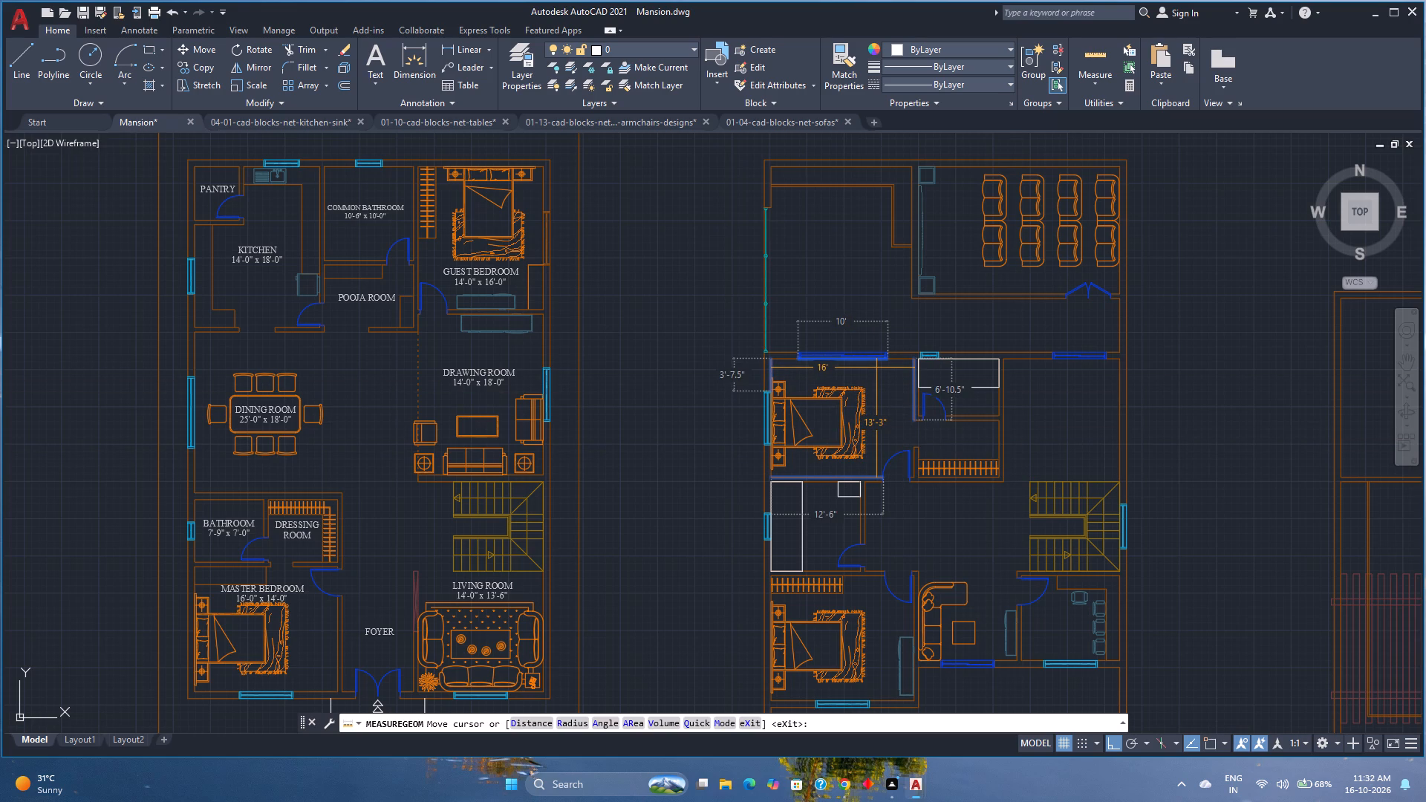
pyautogui.press('Escape')
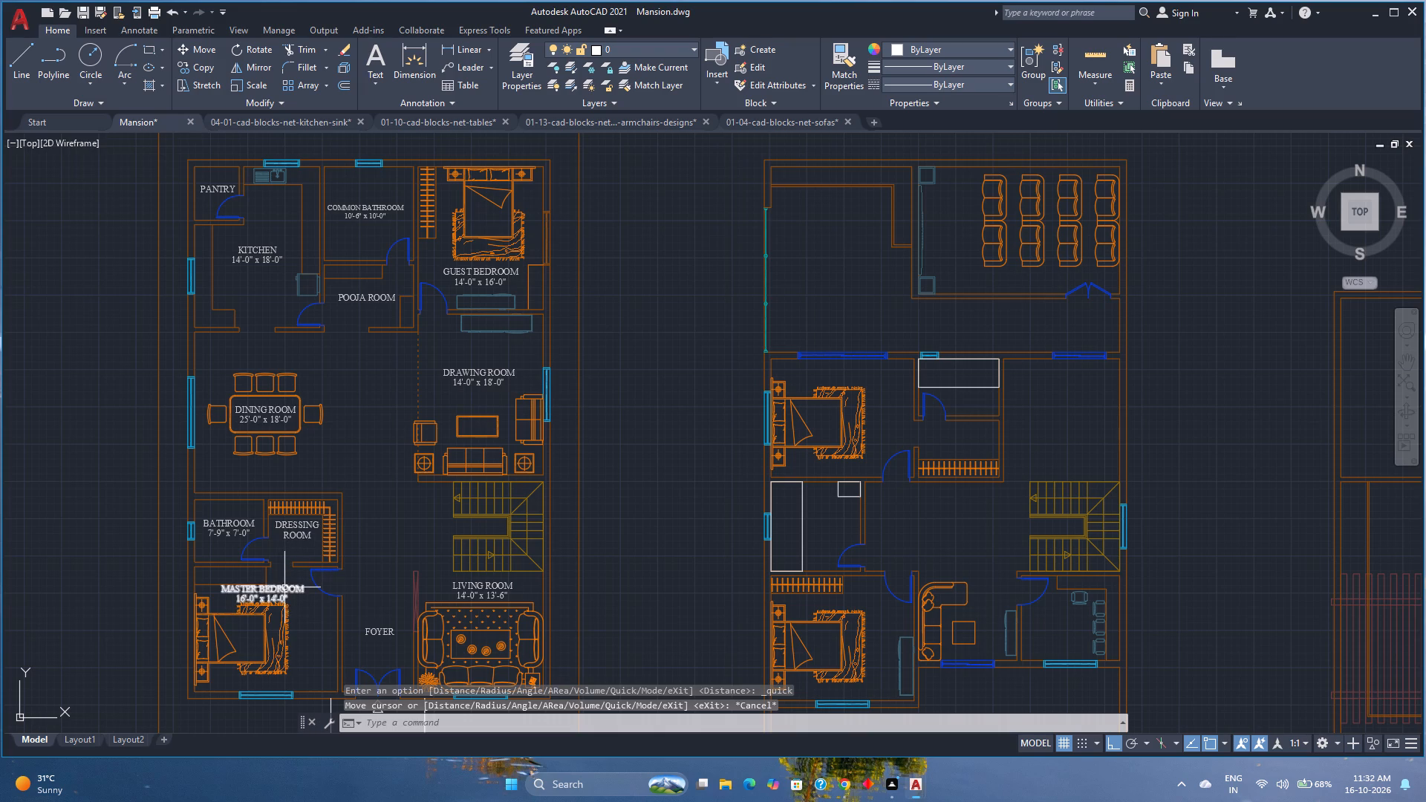
# Copy the MASTER BEDROOM label into the upper bedroom of the middle floor plan, above the bed, with Ortho off.
pyautogui.click(284, 587)
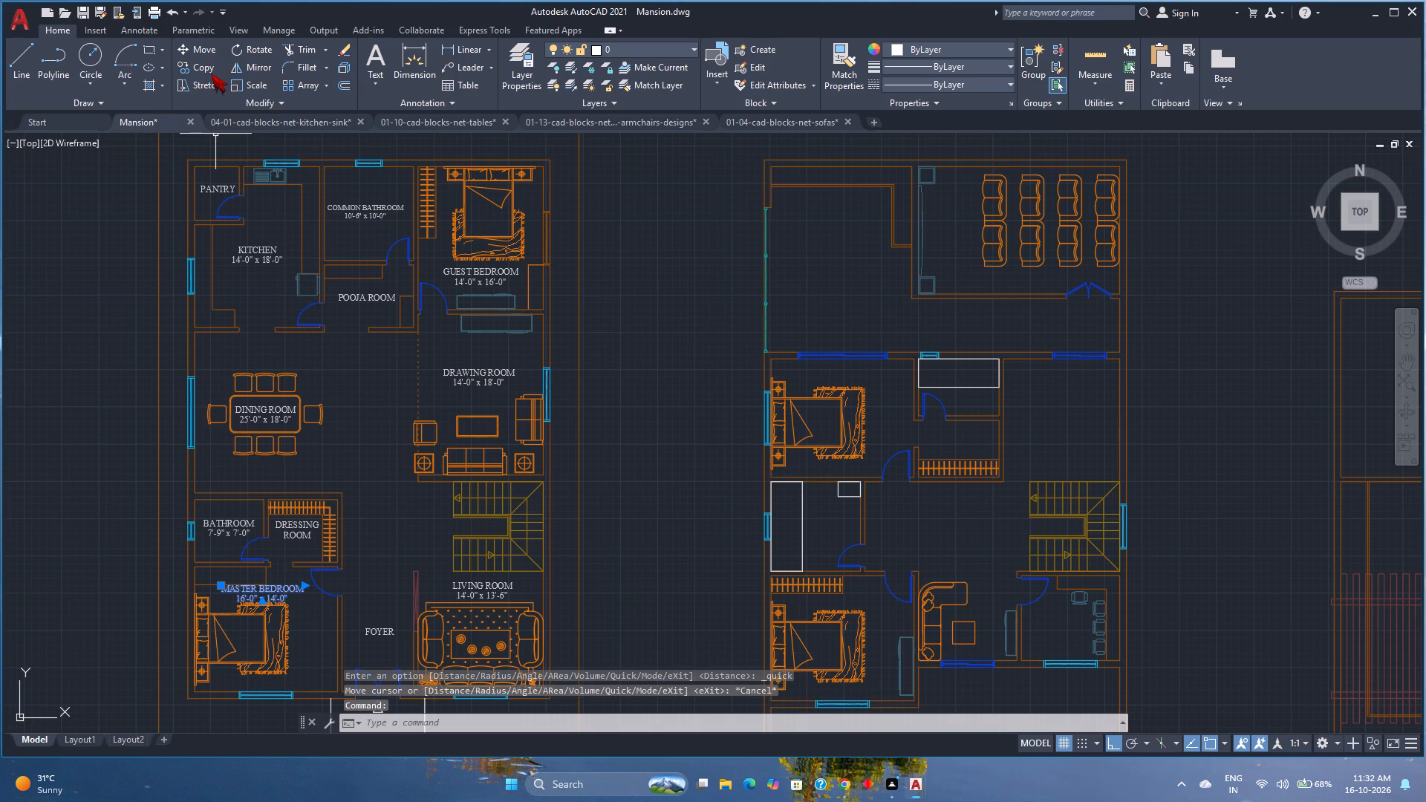
pyautogui.click(211, 73)
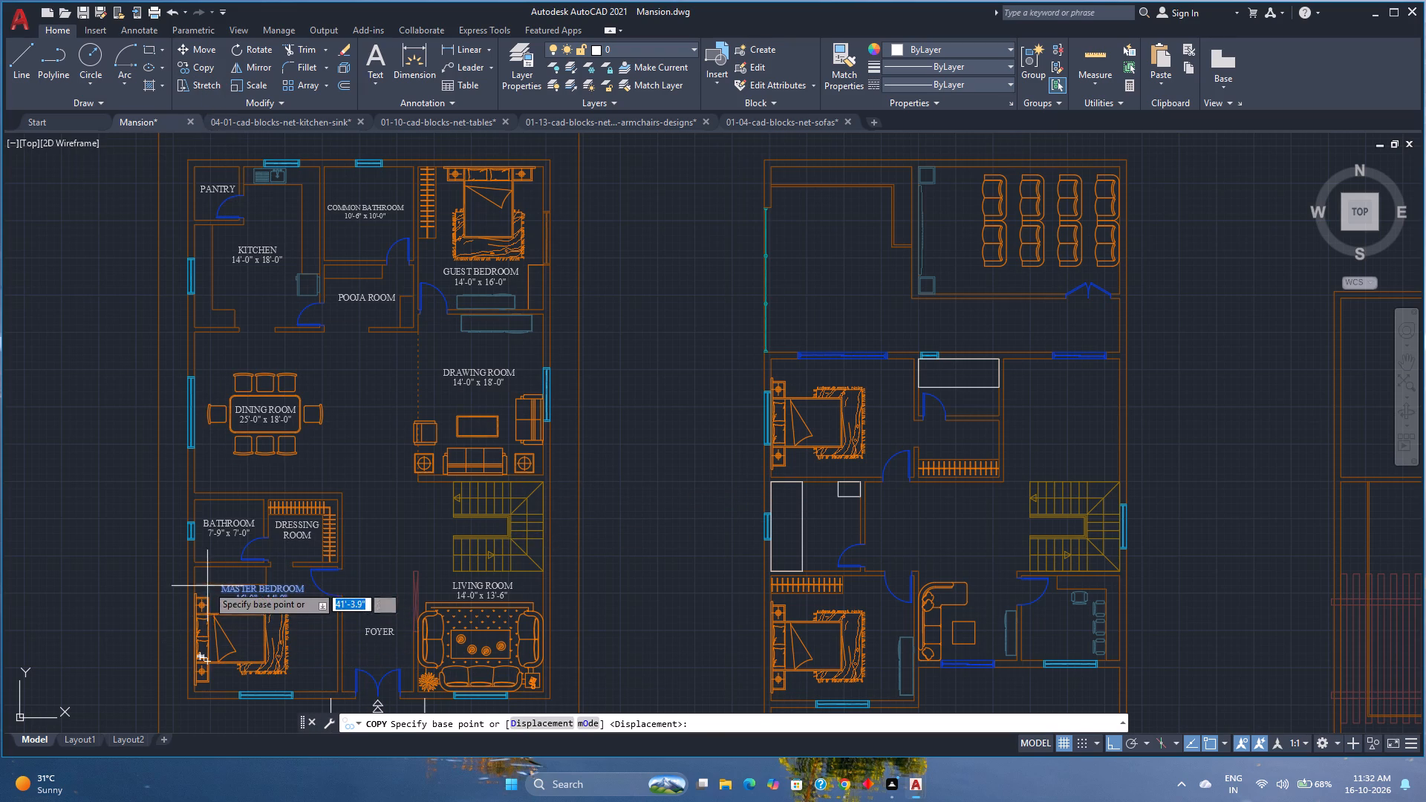
pyautogui.click(218, 588)
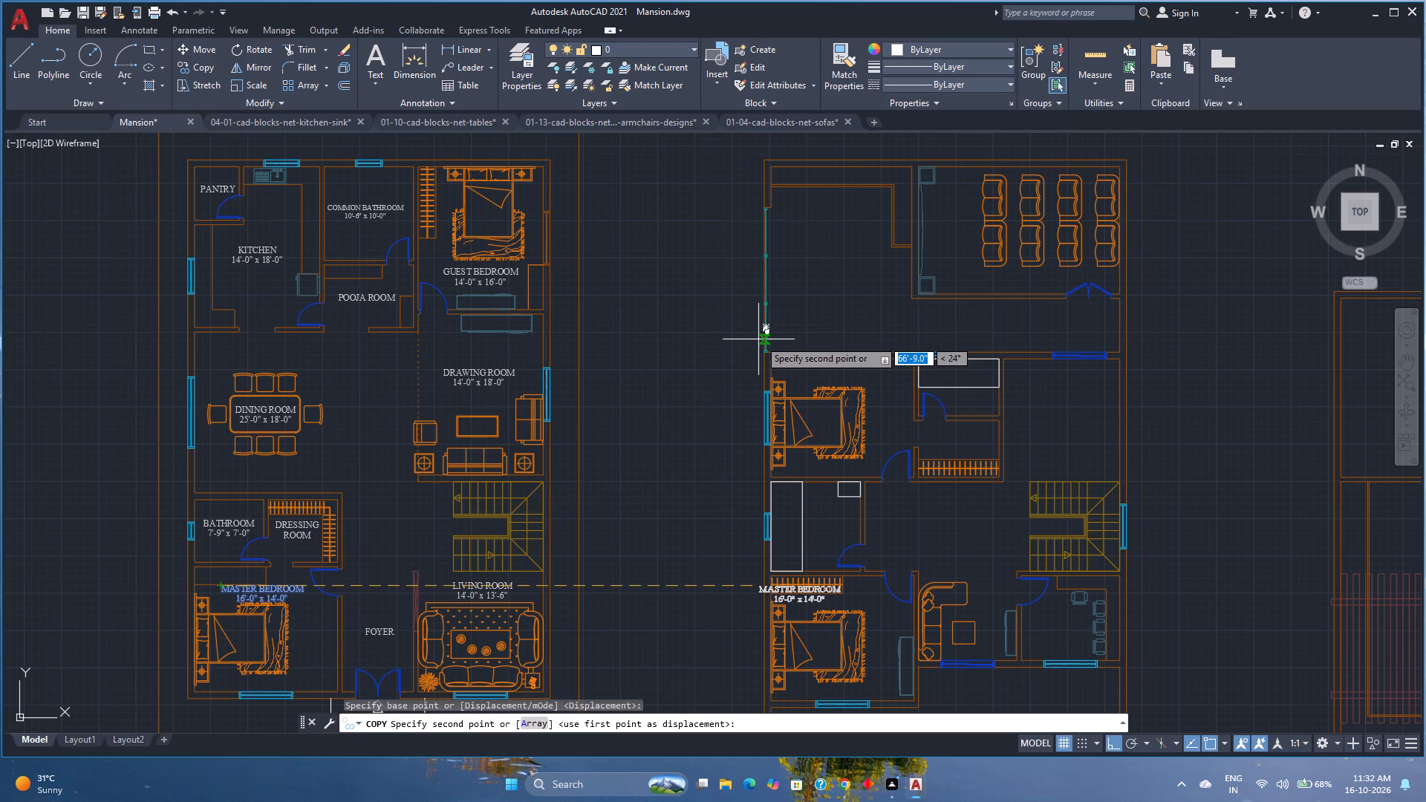
pyautogui.press('F8')
pyautogui.scroll(1, 841, 385)
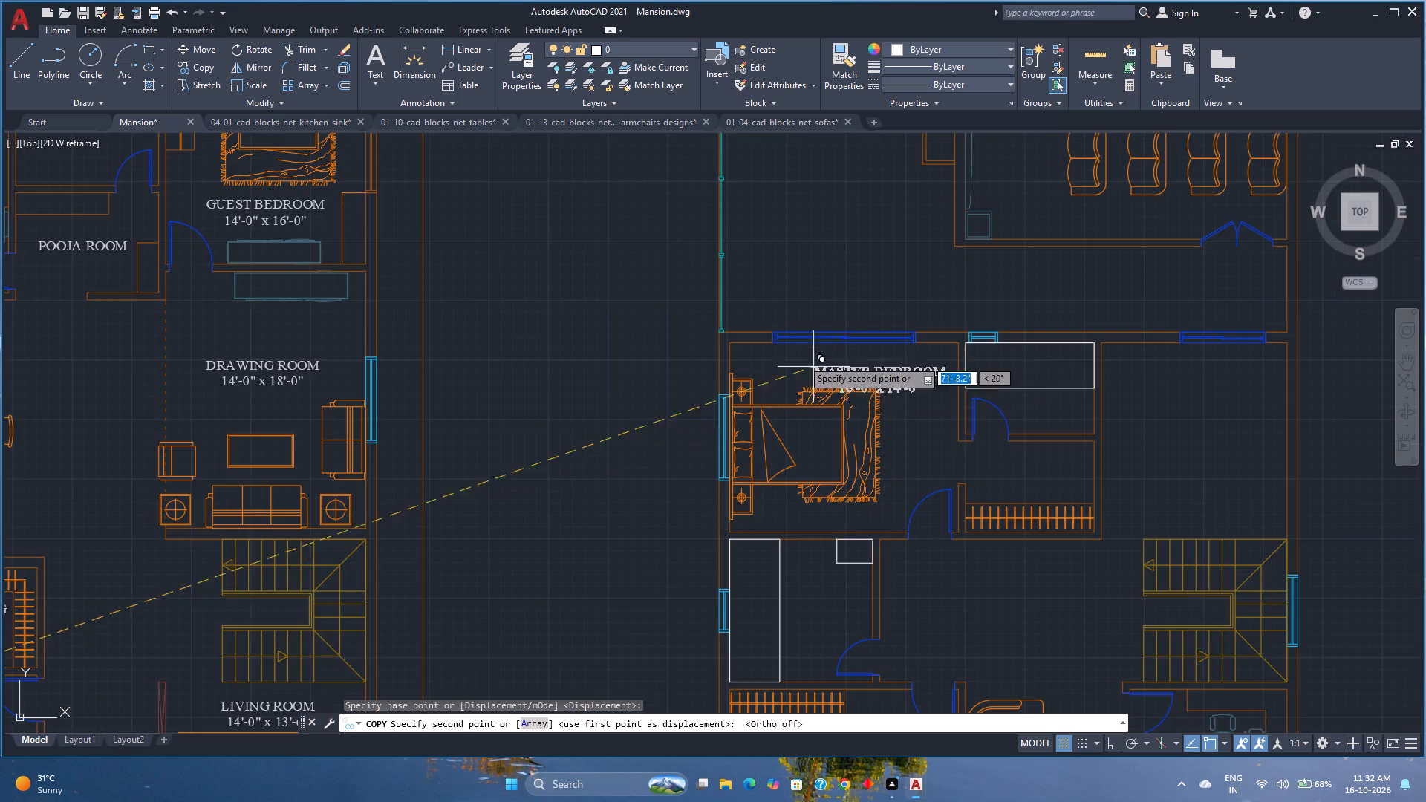
pyautogui.scroll(1, 761, 335)
pyautogui.click(780, 364)
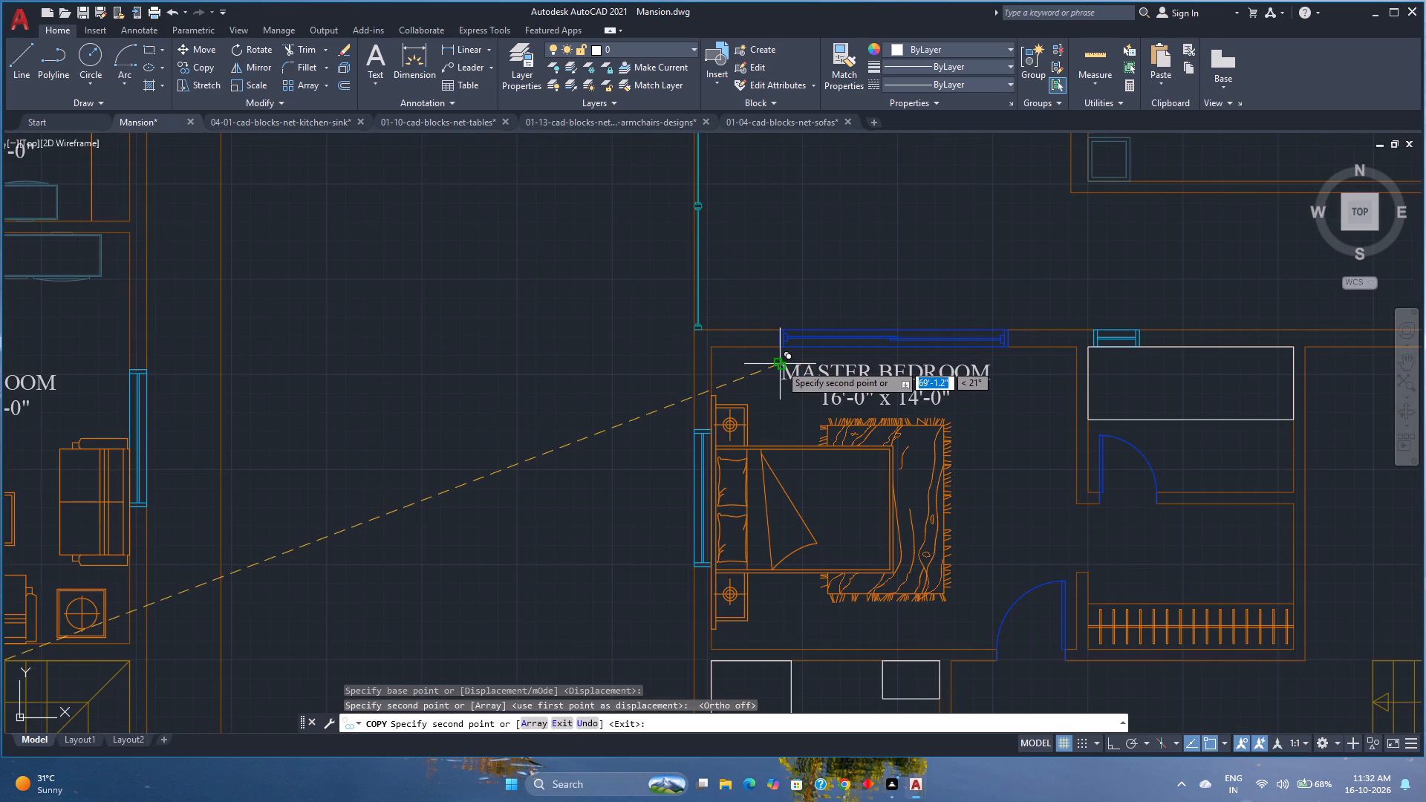
pyautogui.press('Escape')
# Change the size line of the middle plan's MASTER BEDROOM label to 16'-0" x 13'-3".
pyautogui.doubleClick(850, 374)
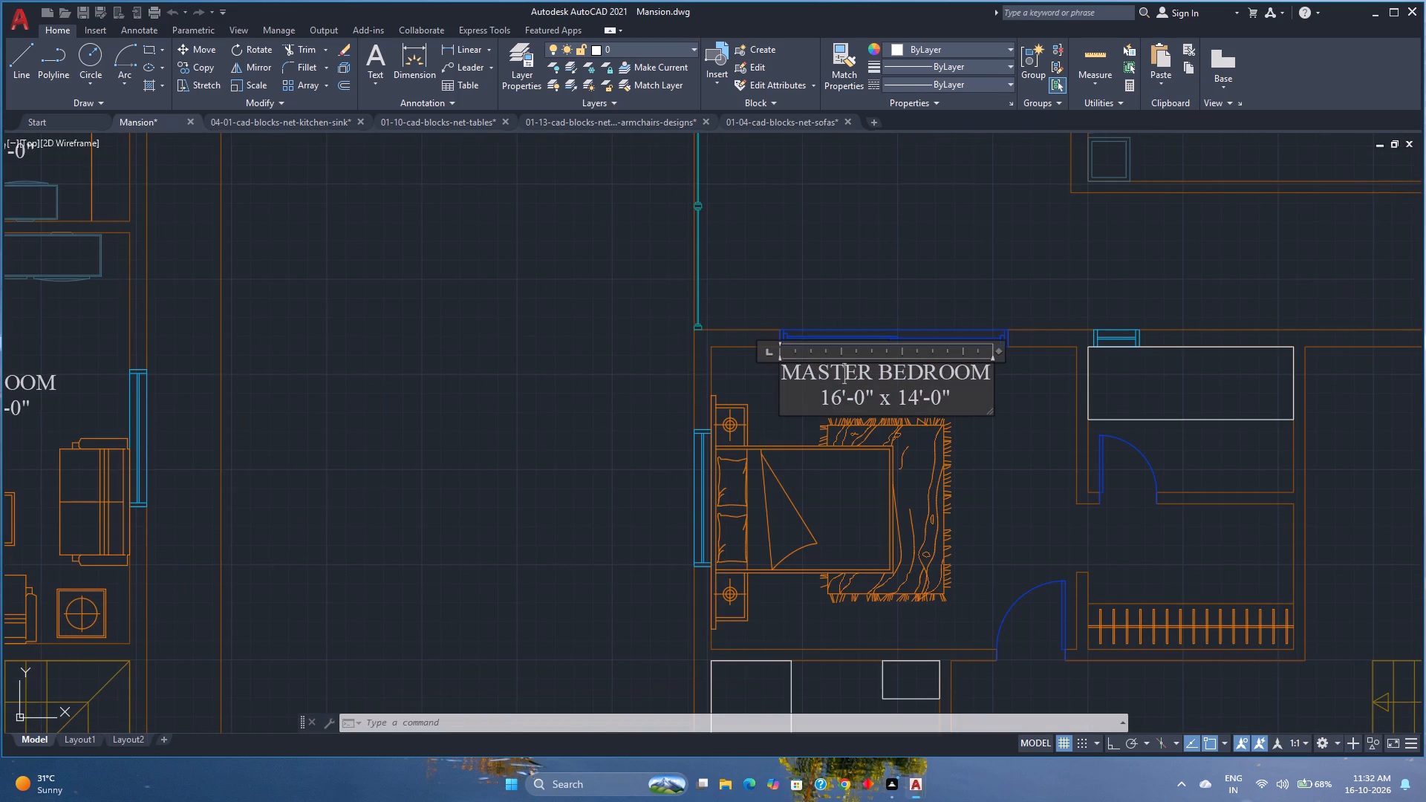
pyautogui.click(917, 400)
pyautogui.press('BackSpace')
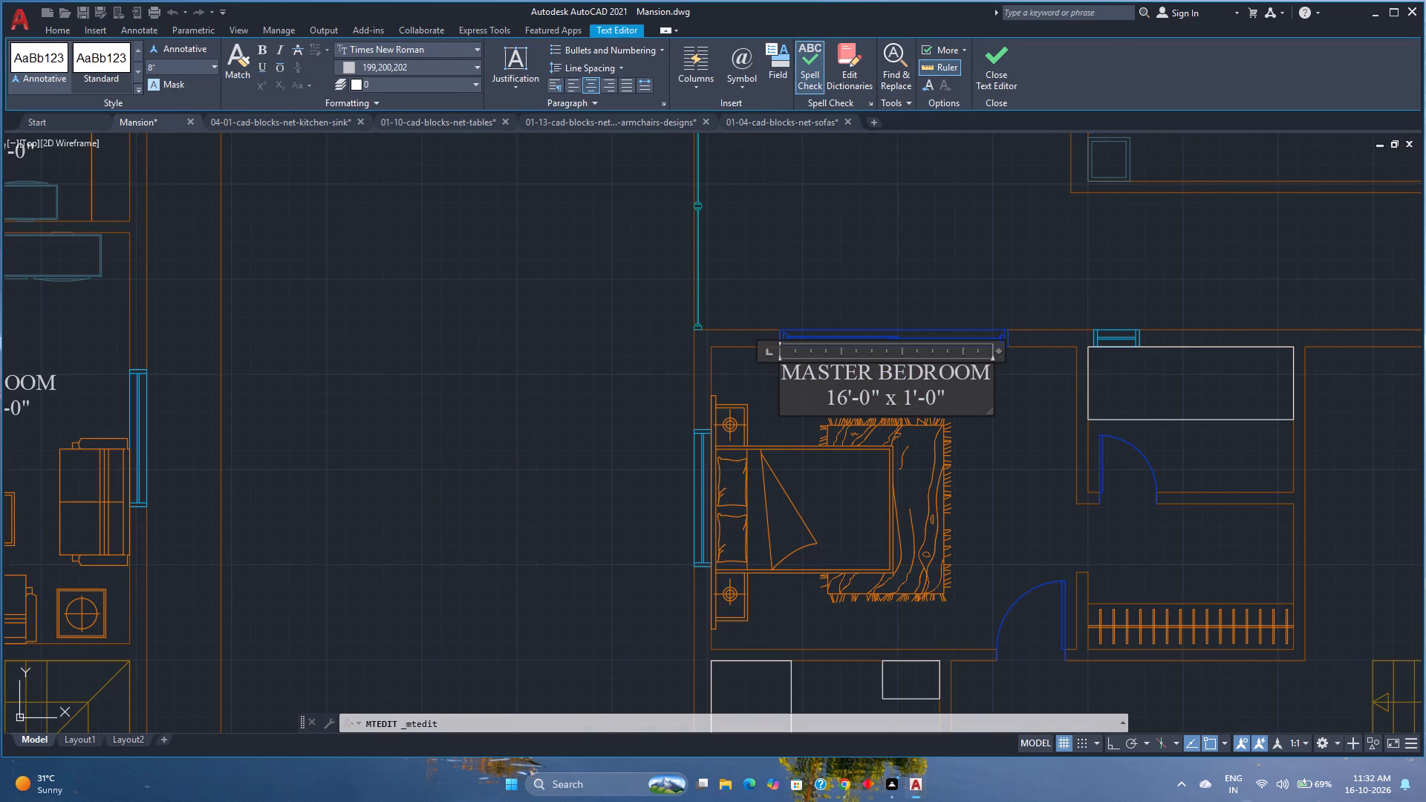
pyautogui.press('3')
pyautogui.click(944, 399)
pyautogui.press('BackSpace')
pyautogui.press('3')
pyautogui.click(987, 70)
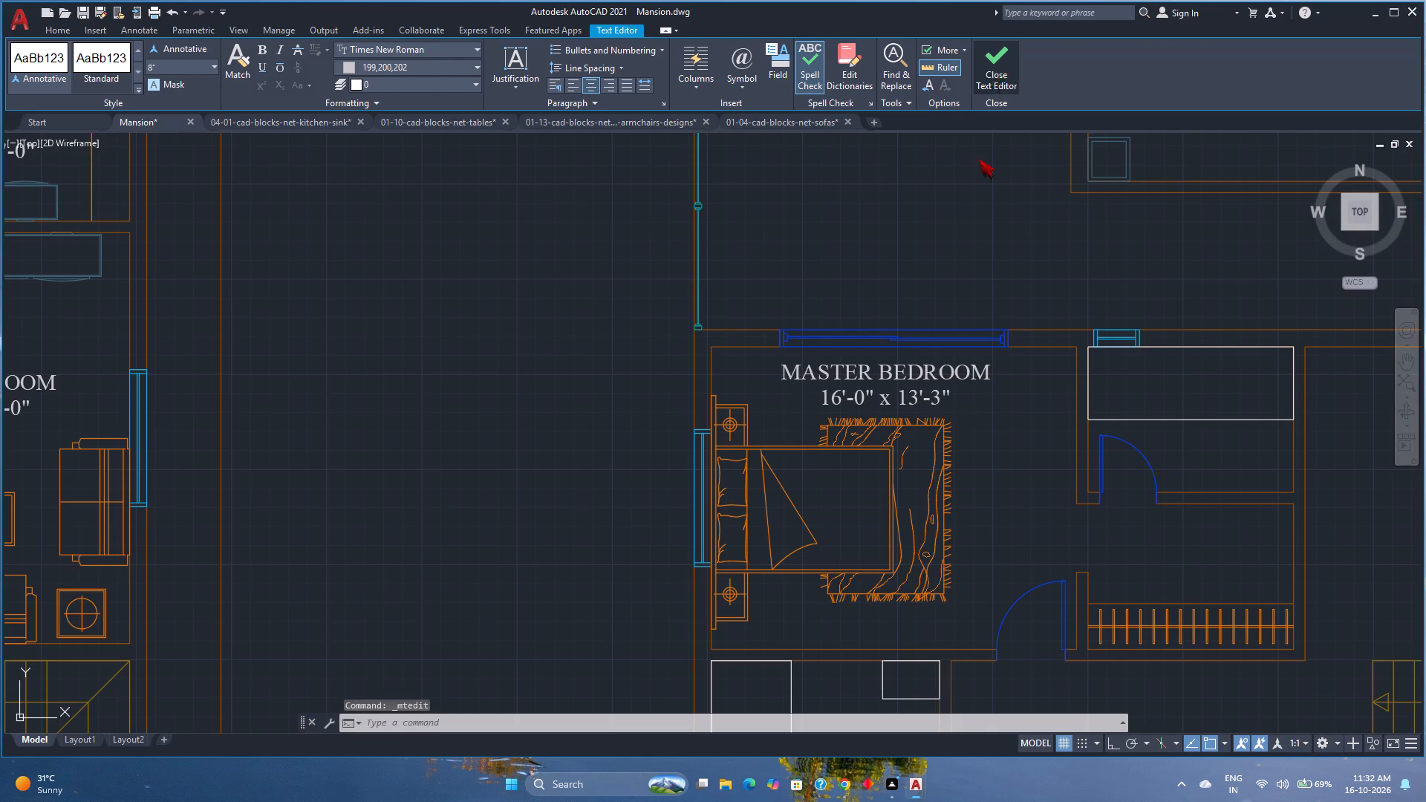
# Copy the DRESSING ROOM label into the middle floor plan's wardrobe room beside the master bedroom, above the wardrobe.
pyautogui.scroll(-3, 1084, 399)
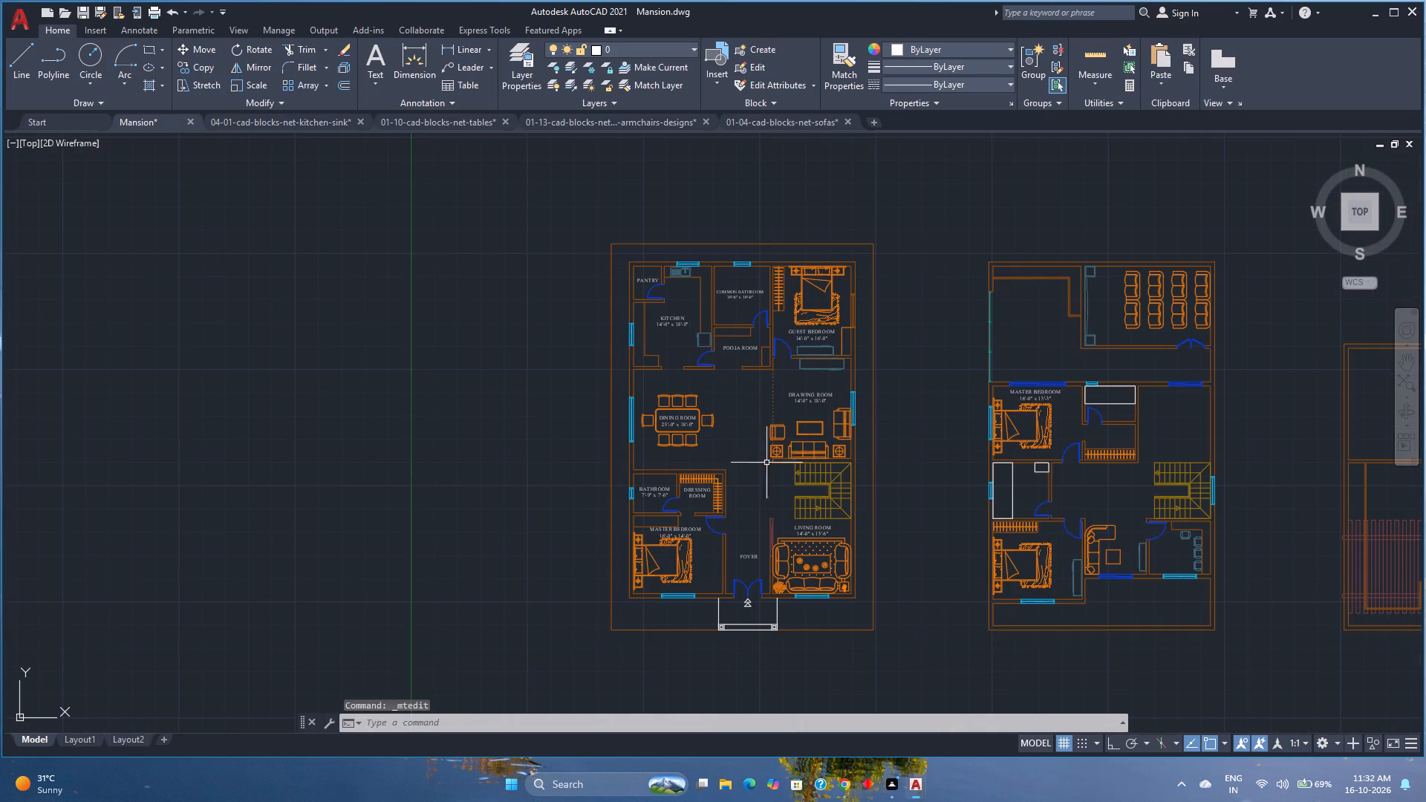
pyautogui.scroll(1, 636, 505)
pyautogui.scroll(1, 764, 498)
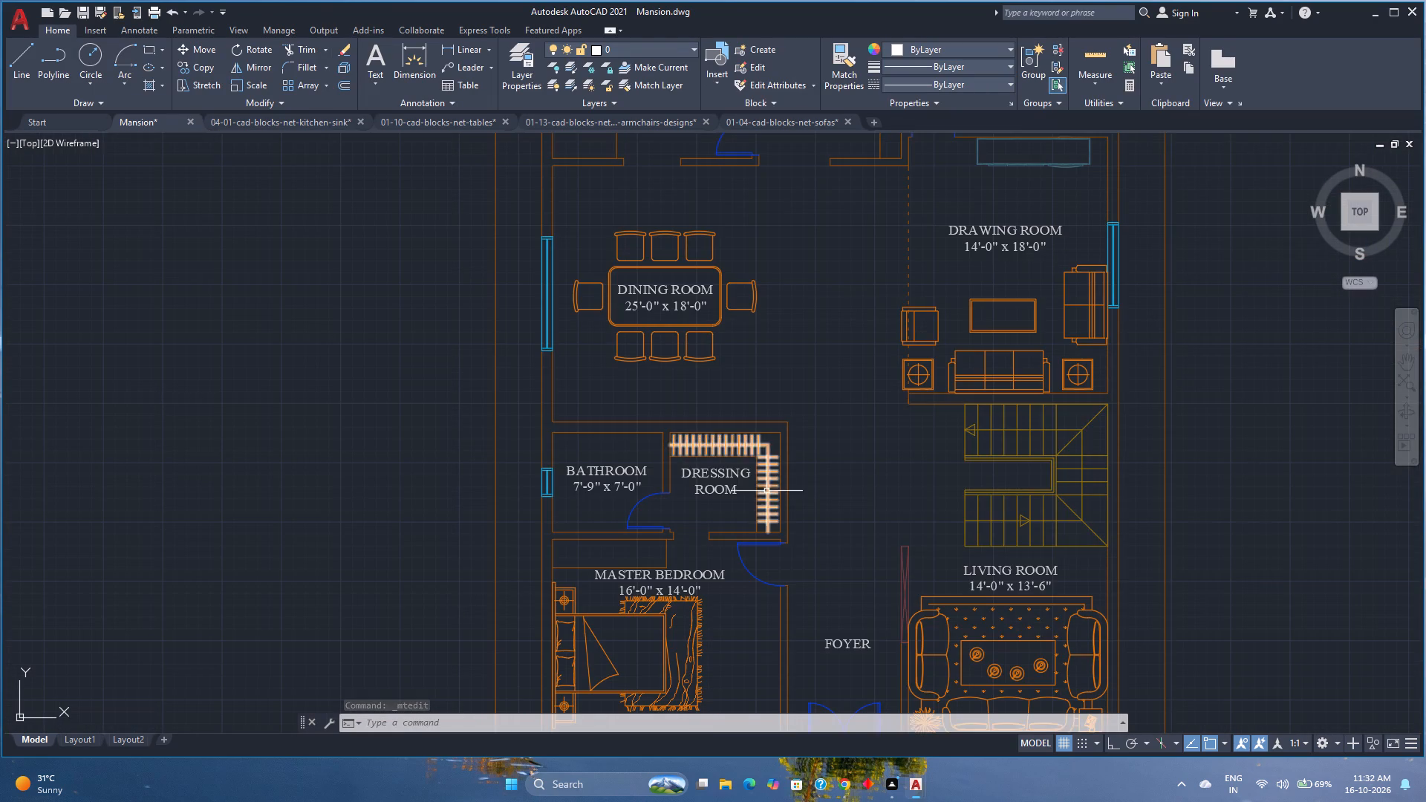
pyautogui.click(732, 474)
pyautogui.scroll(-1, 732, 474)
pyautogui.moveTo(865, 460); pyautogui.dragTo(647, 460, button='middle')
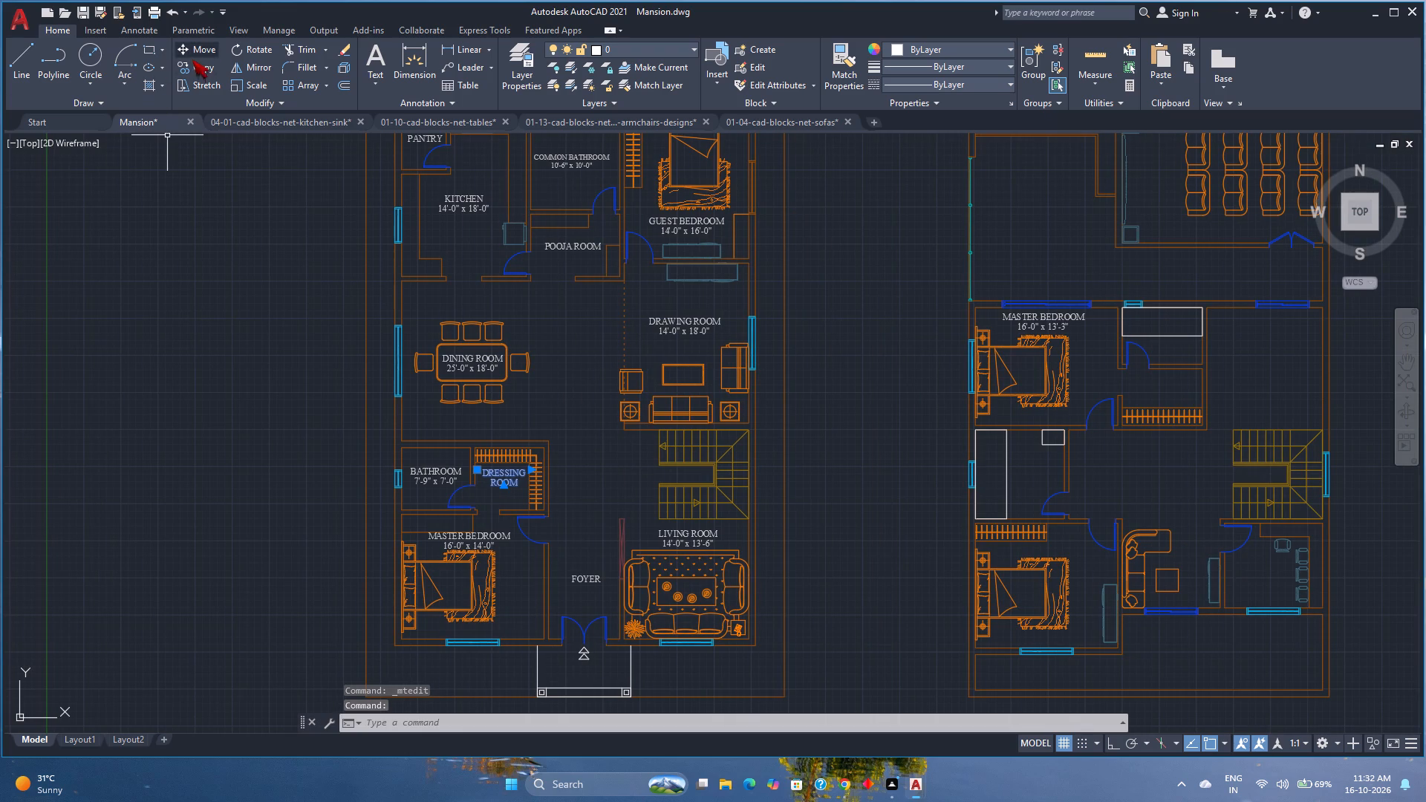
pyautogui.click(188, 66)
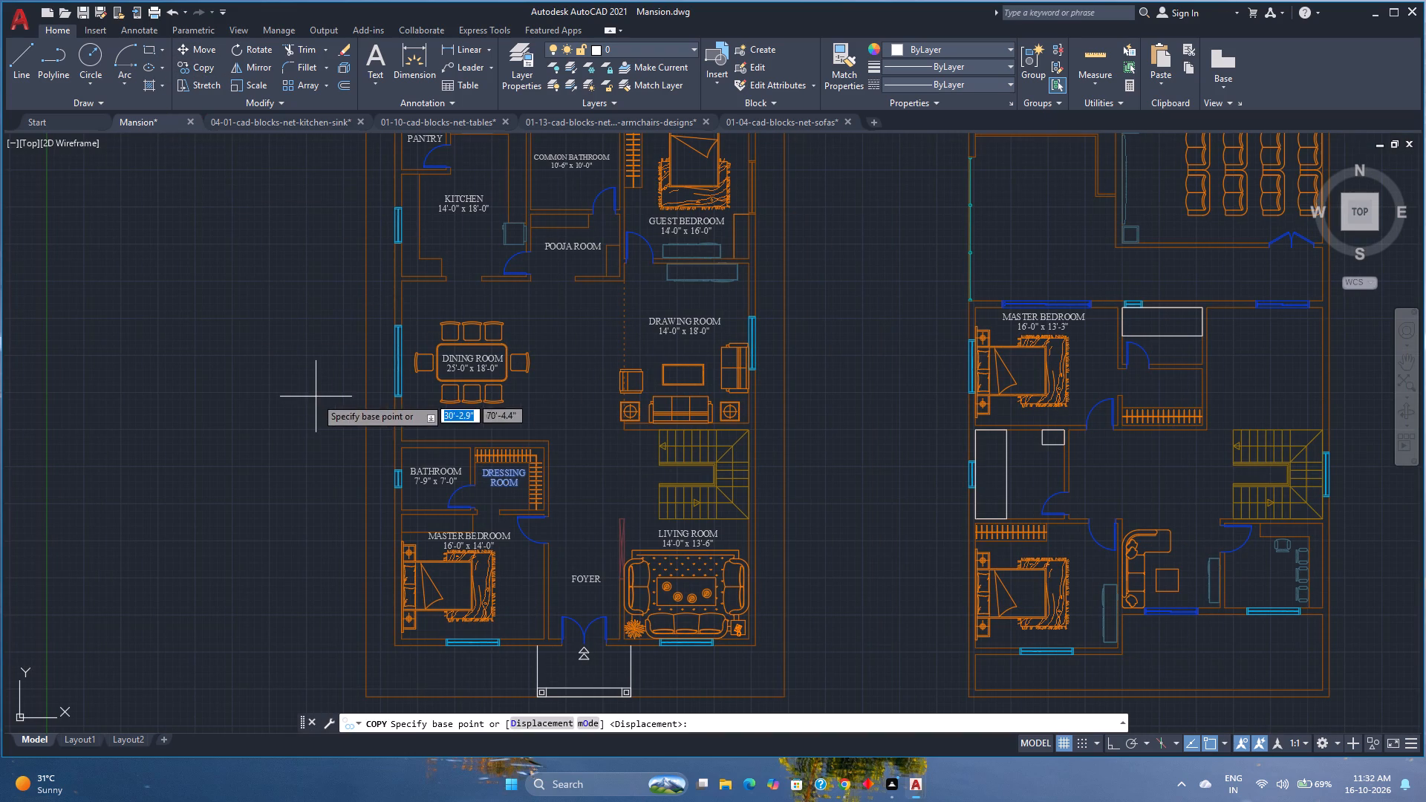
pyautogui.scroll(1, 477, 479)
pyautogui.click(485, 470)
pyautogui.scroll(-2, 488, 469)
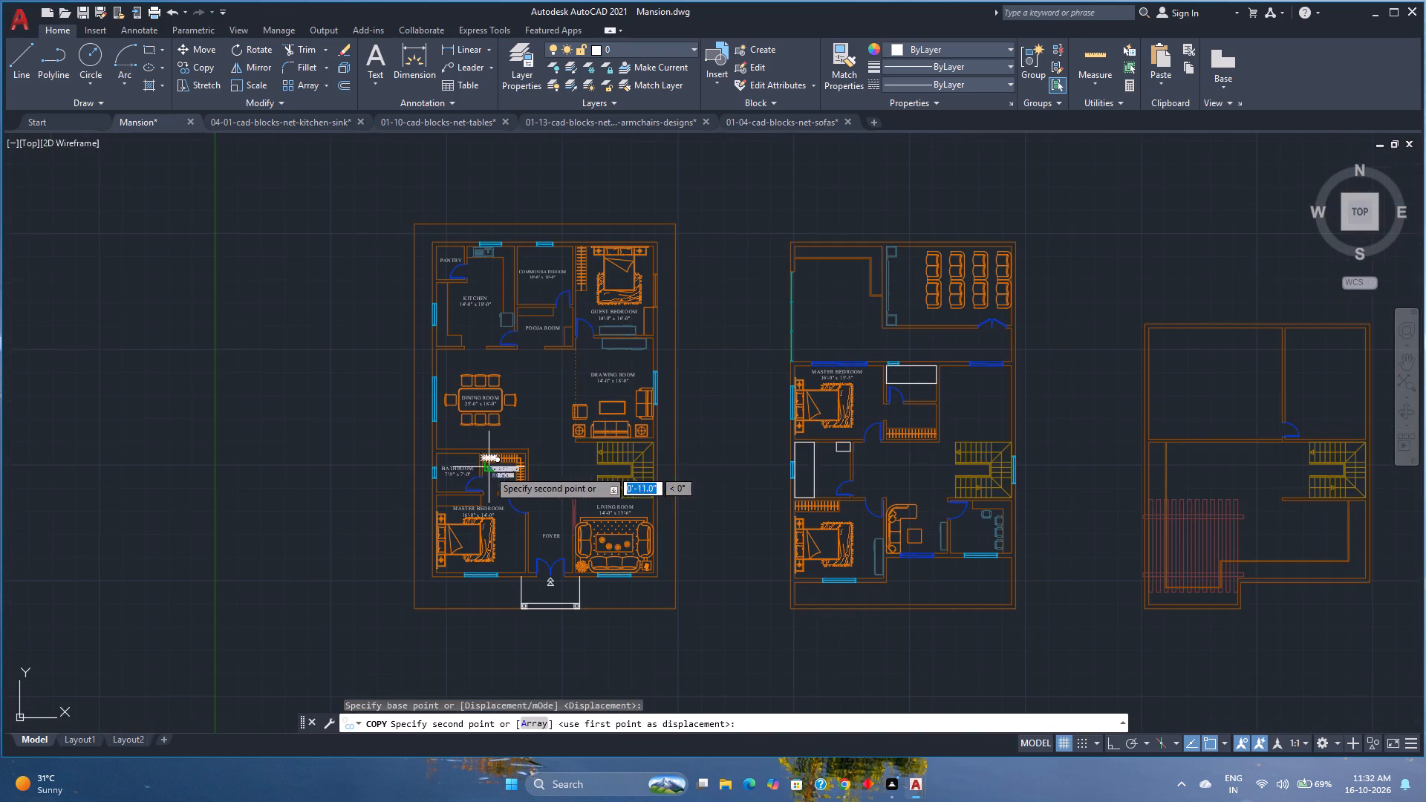
pyautogui.scroll(1, 910, 417)
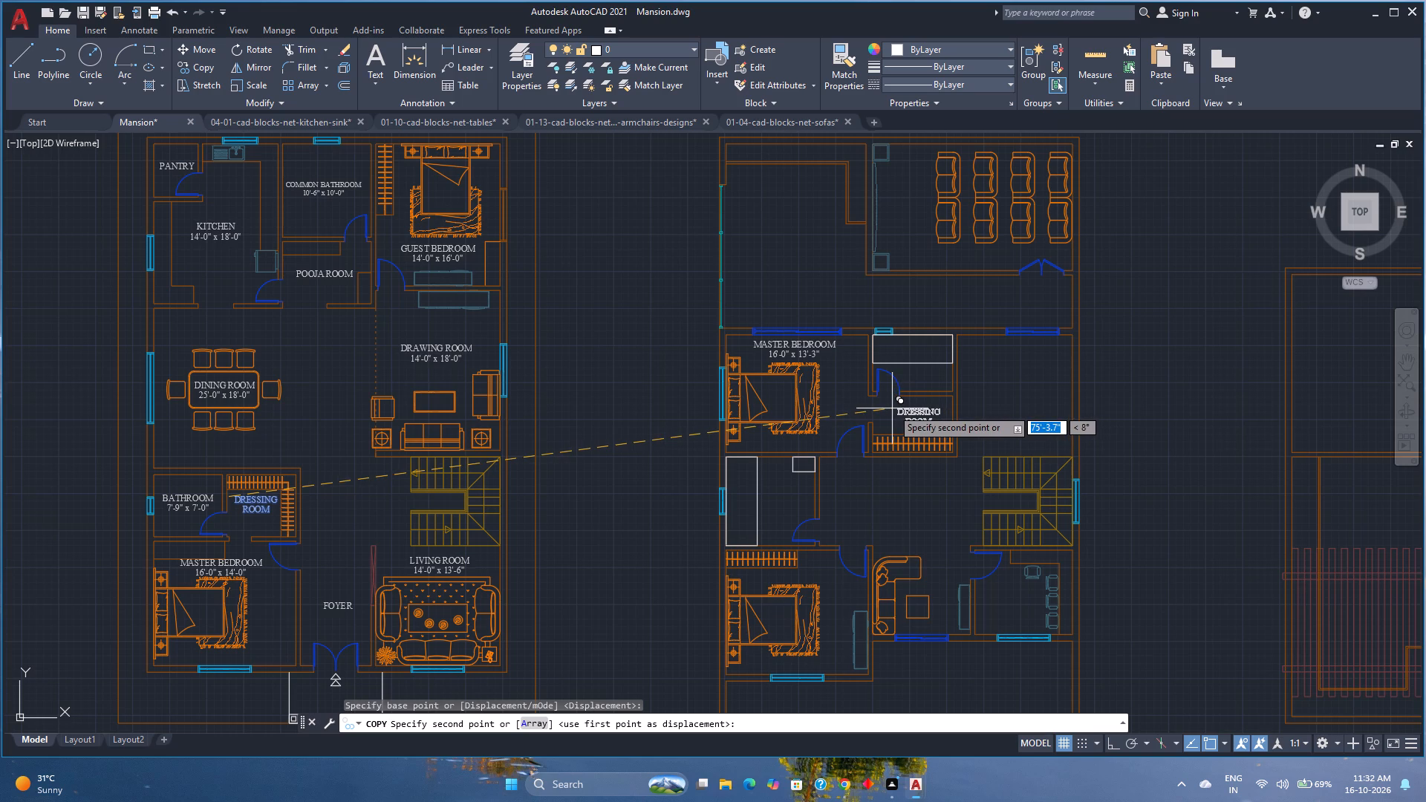
pyautogui.click(896, 405)
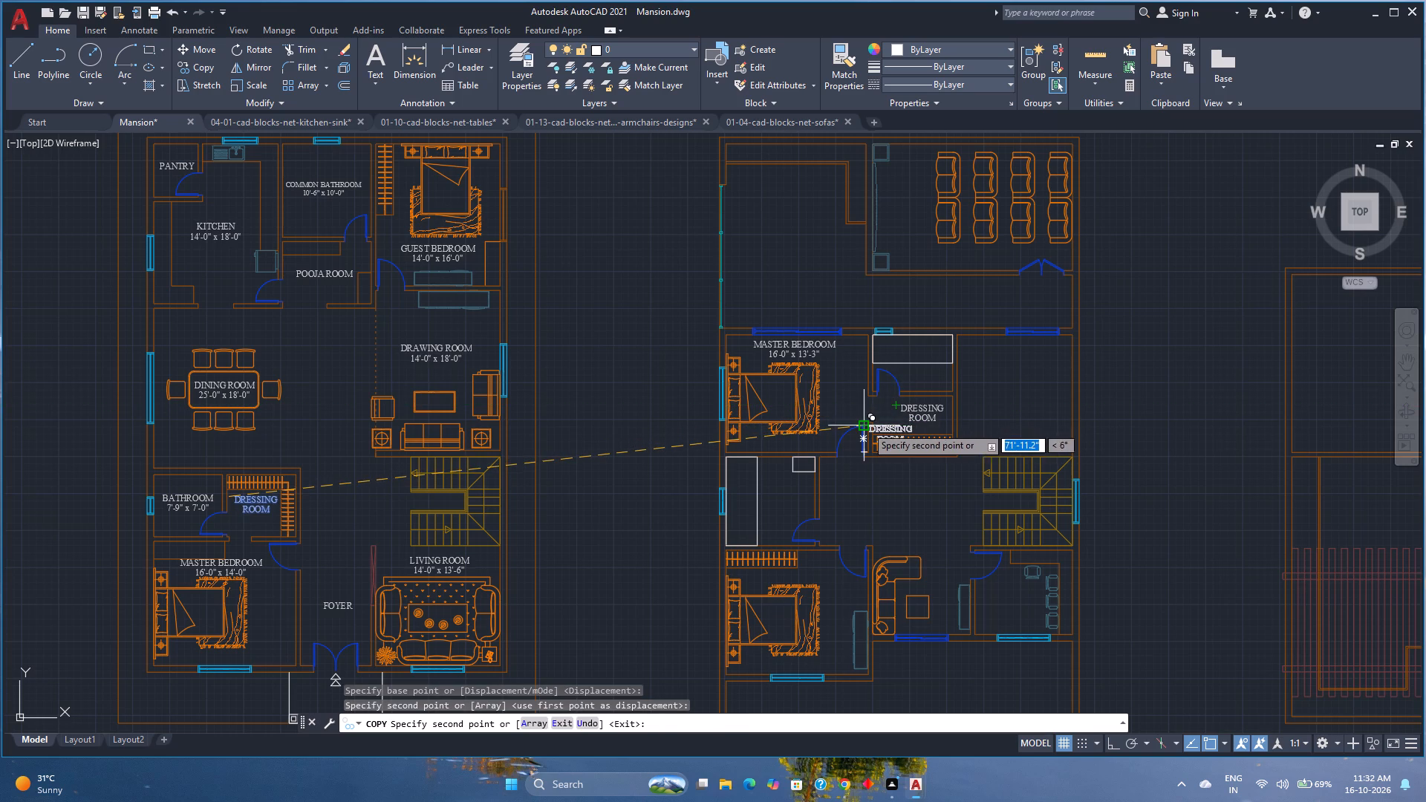
pyautogui.press('Escape')
# Measure the bathroom above the dressing room in the middle floor plan.
pyautogui.scroll(2, 888, 383)
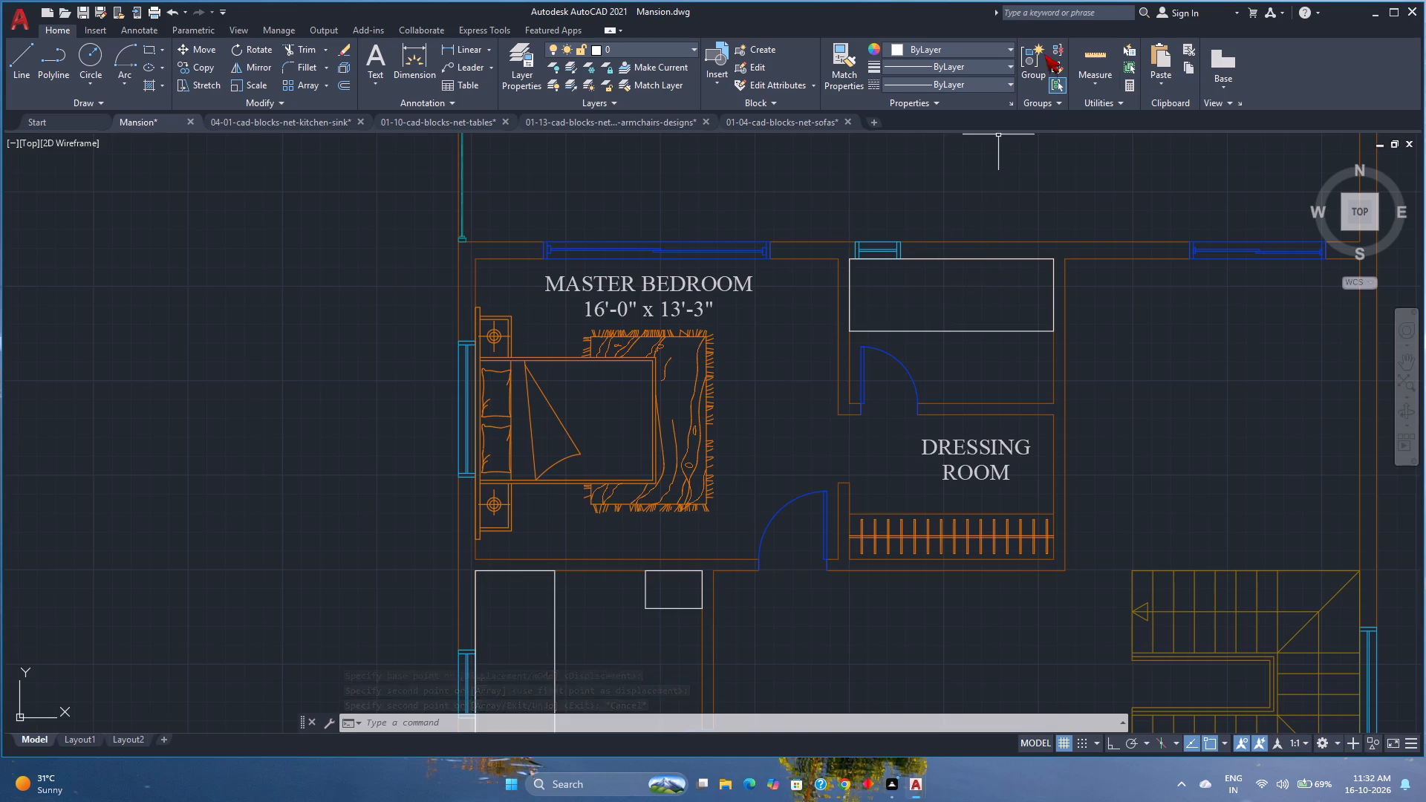
pyautogui.click(1106, 55)
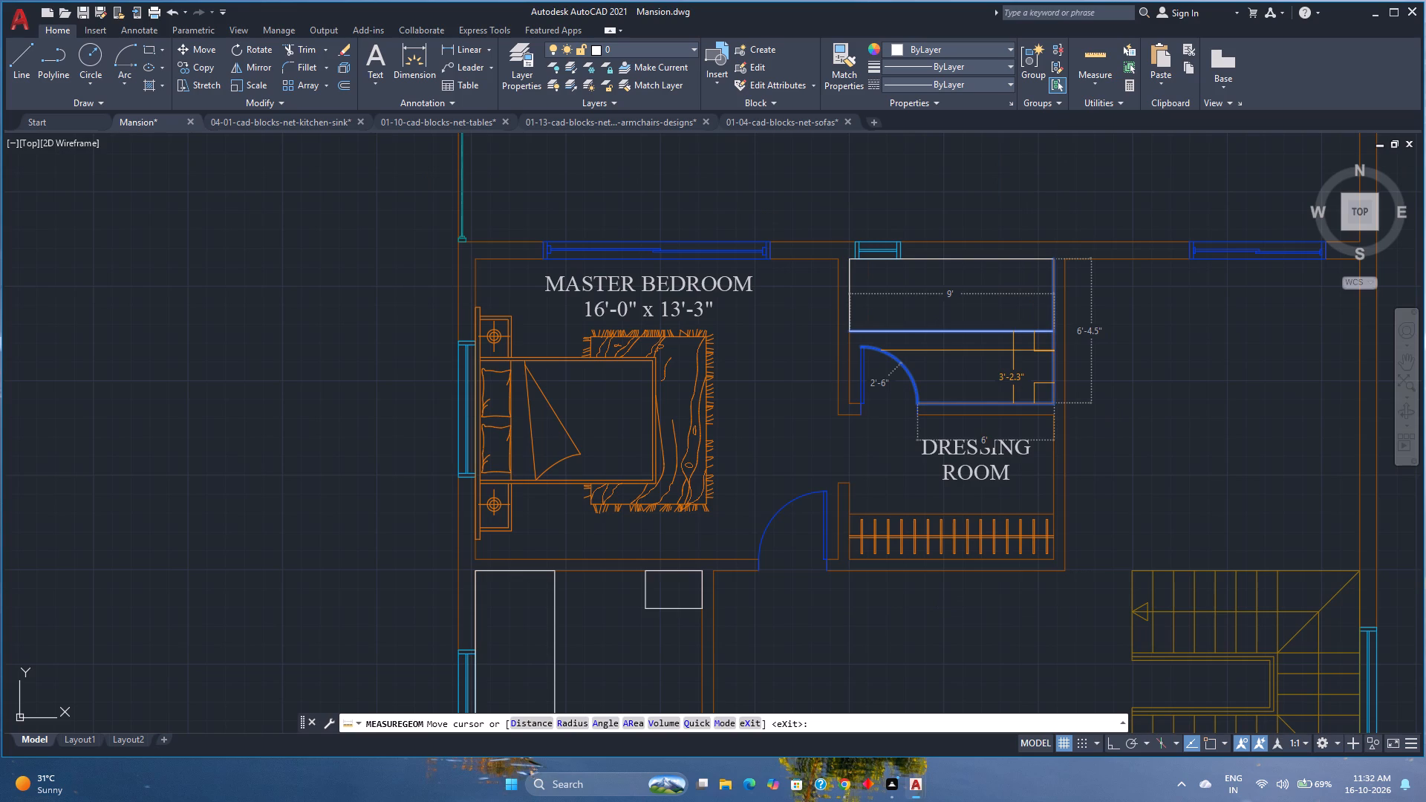
pyautogui.press('Escape')
# Copy the ground floor's BATHROOM label into the bathroom between the two bedrooms of the middle floor plan.
pyautogui.scroll(-3, 1013, 351)
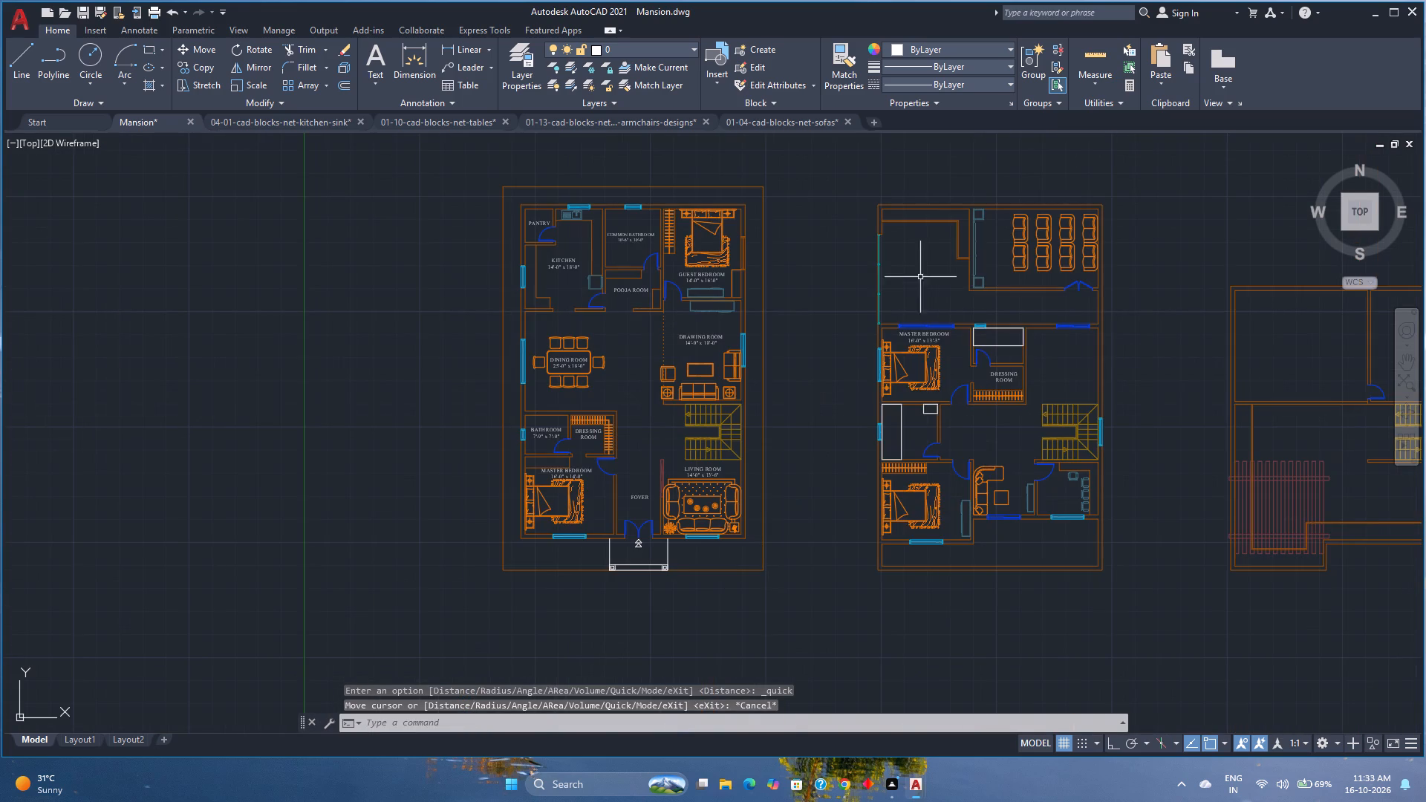
pyautogui.scroll(2, 563, 305)
pyautogui.scroll(-2, 590, 306)
pyautogui.scroll(2, 615, 465)
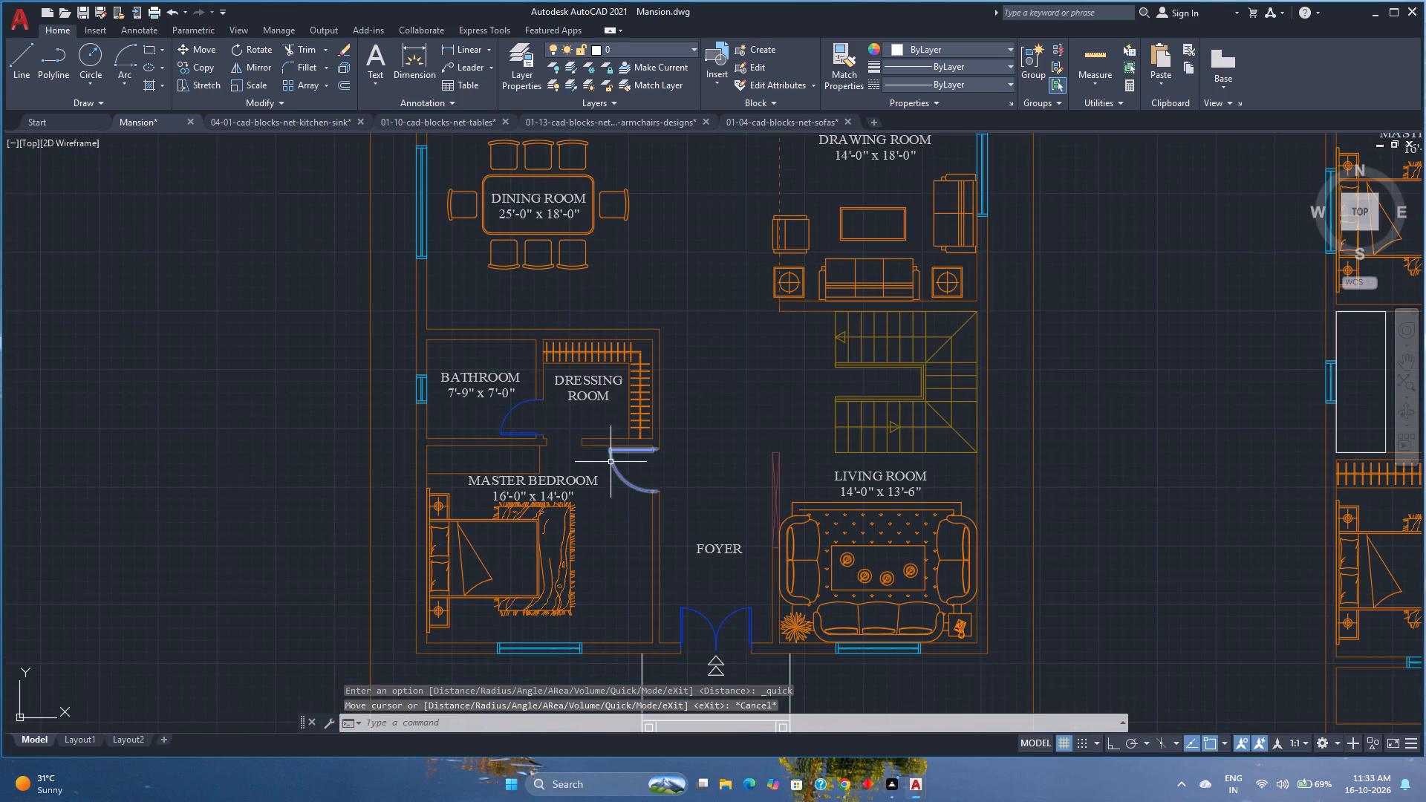
pyautogui.click(489, 376)
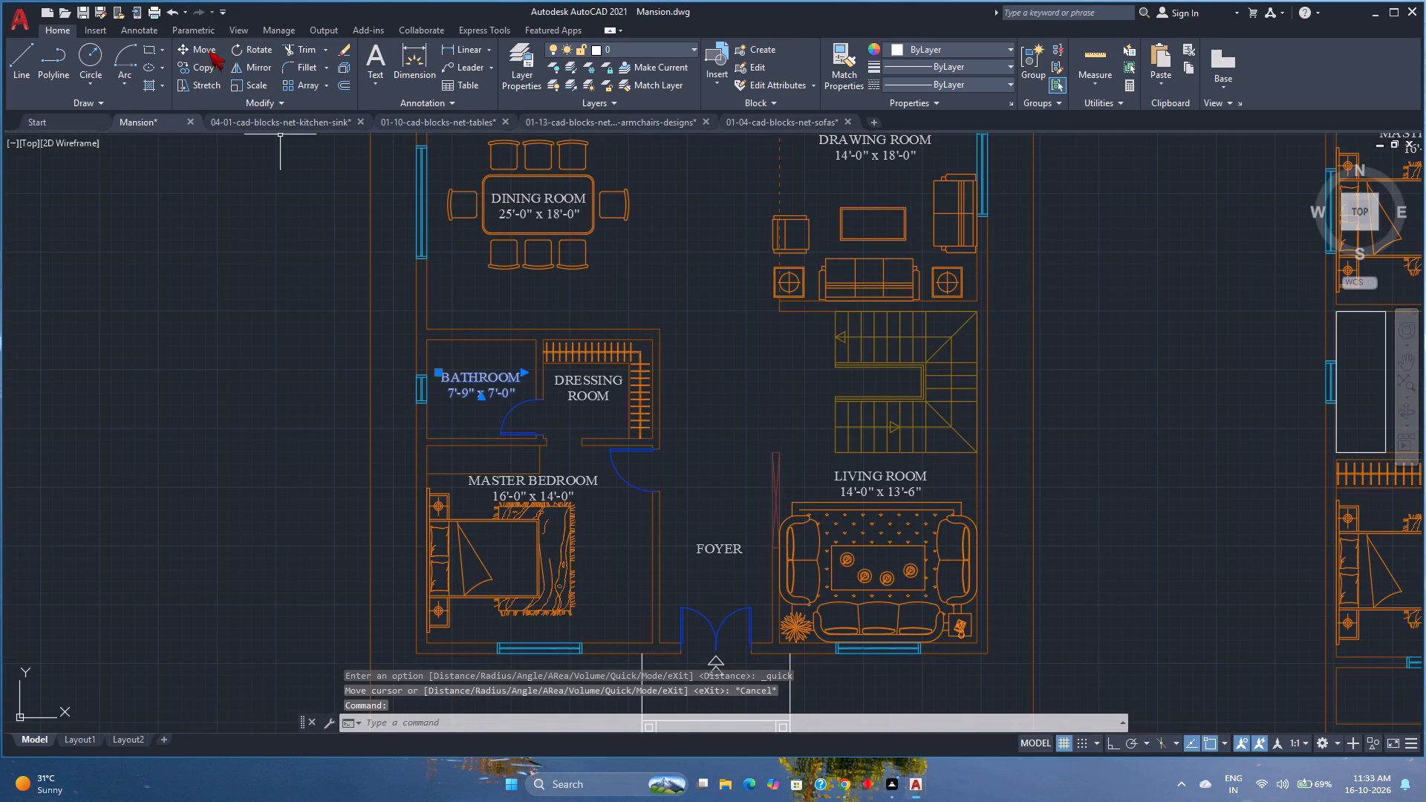
pyautogui.click(192, 62)
pyautogui.scroll(1, 437, 407)
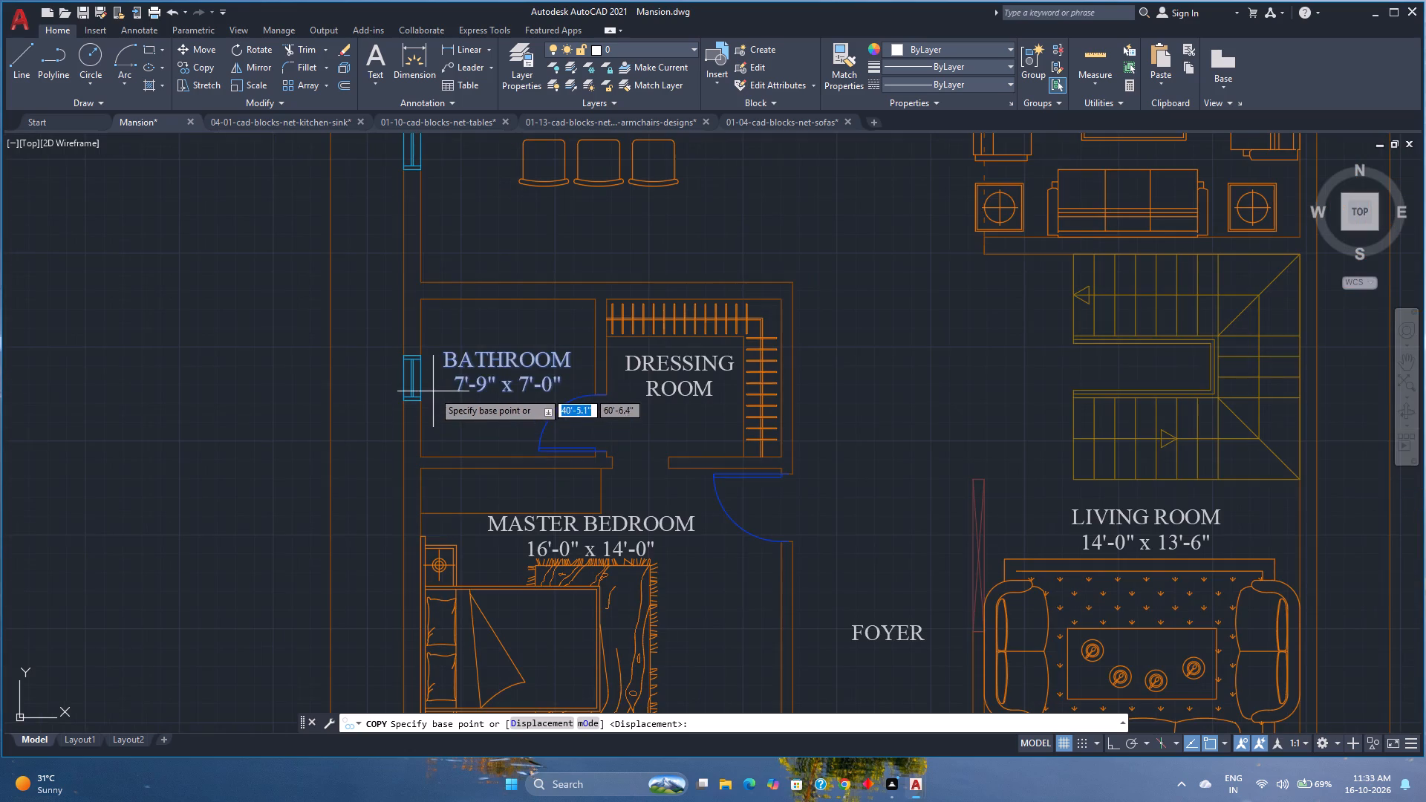
pyautogui.click(437, 351)
pyautogui.scroll(-3, 437, 351)
pyautogui.scroll(1, 721, 333)
pyautogui.moveTo(824, 330); pyautogui.dragTo(697, 395, button='middle')
pyautogui.scroll(3, 738, 430)
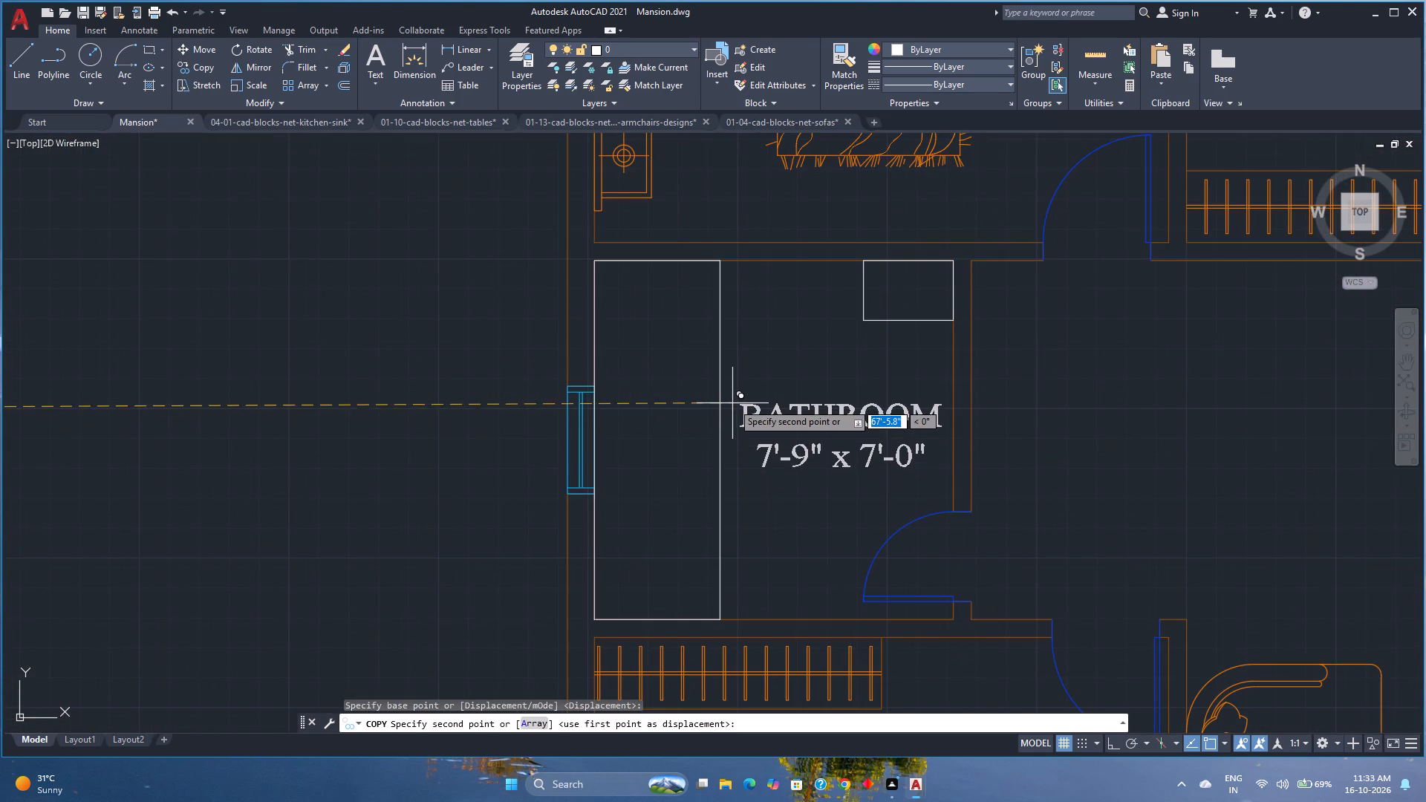
pyautogui.click(729, 394)
# Place another copy of the BATHROOM label in the middle floor plan's bathroom above the dressing room.
pyautogui.scroll(-2, 729, 394)
pyautogui.moveTo(847, 304); pyautogui.dragTo(763, 401, button='middle')
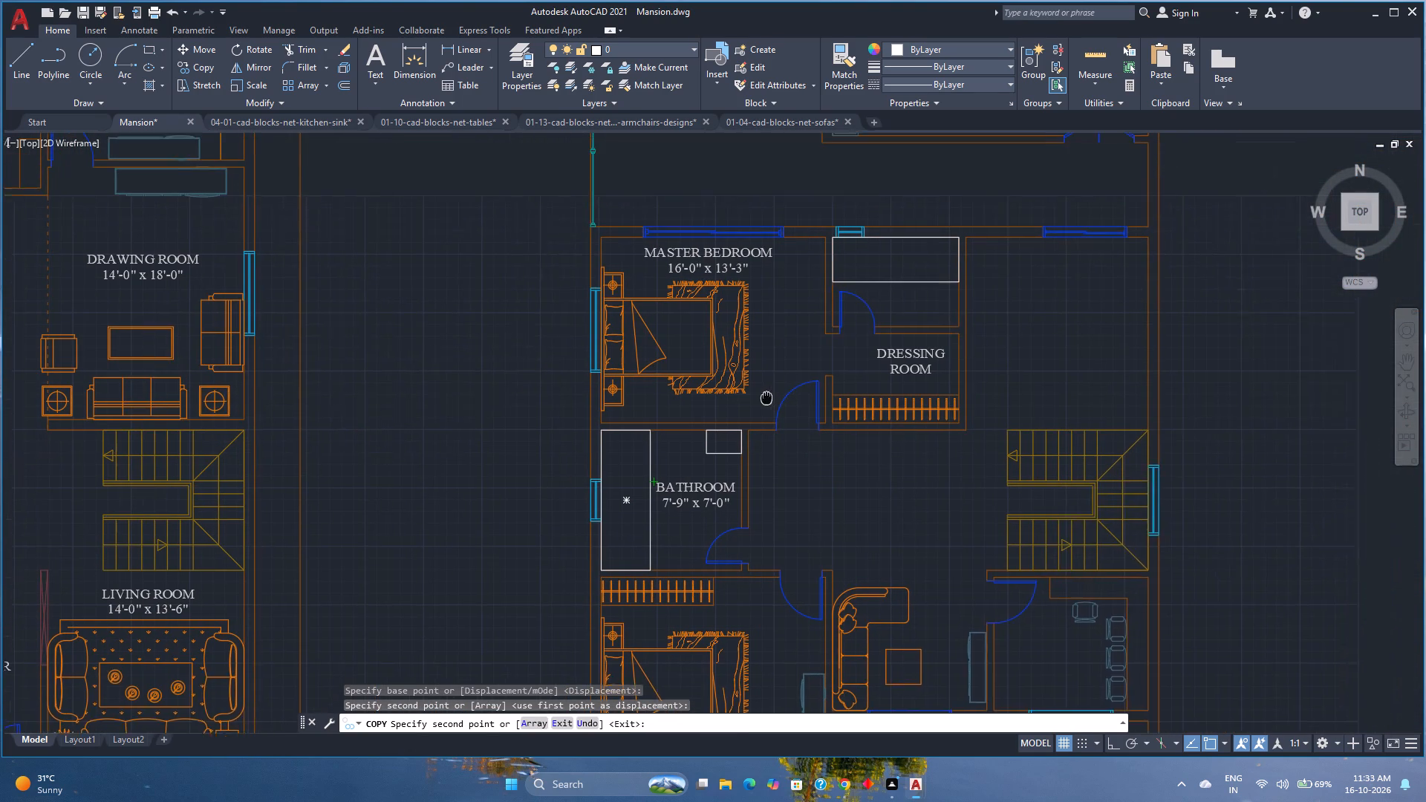
pyautogui.moveTo(763, 401); pyautogui.dragTo(752, 408, button='middle')
pyautogui.middleClick(752, 408)
pyautogui.scroll(1, 850, 277)
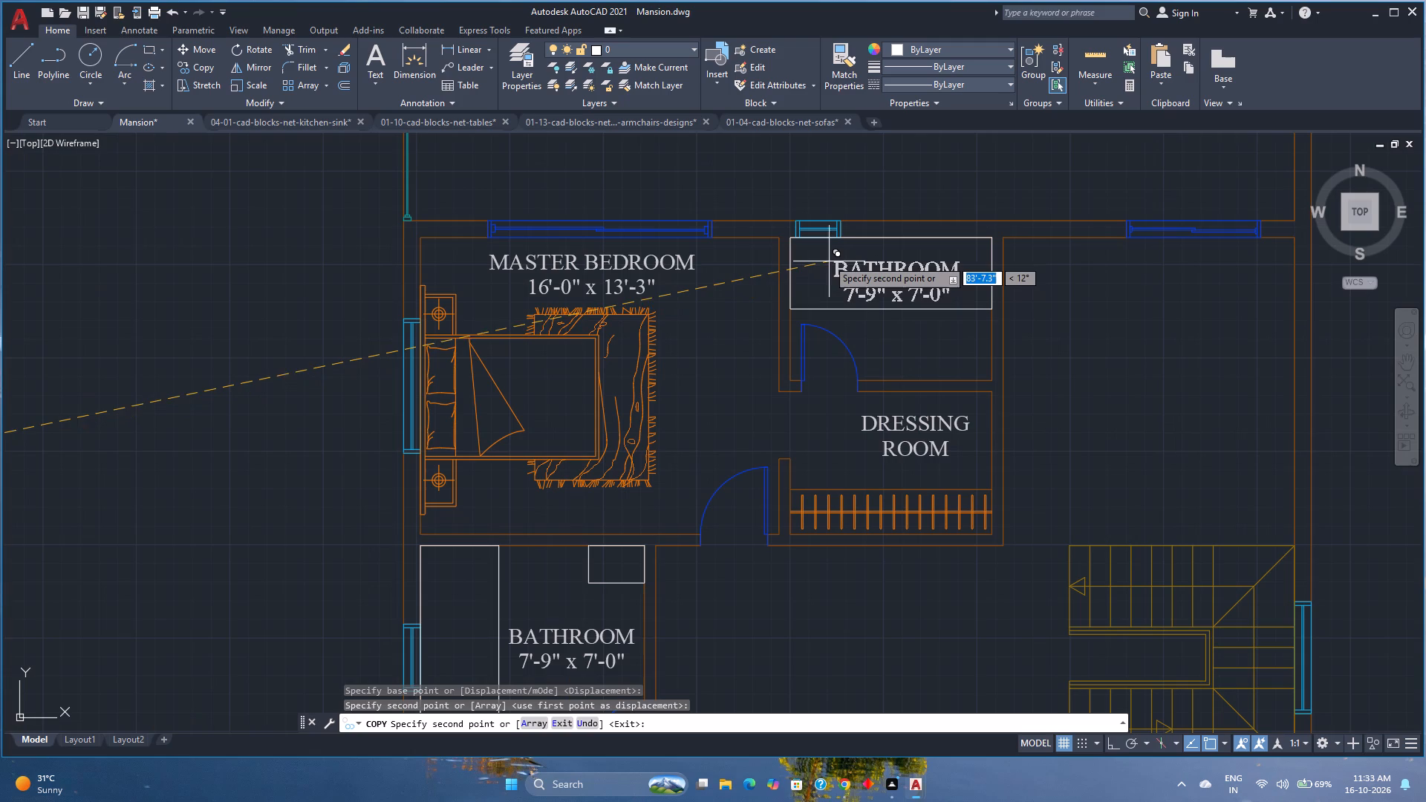
pyautogui.click(827, 258)
pyautogui.press('Escape')
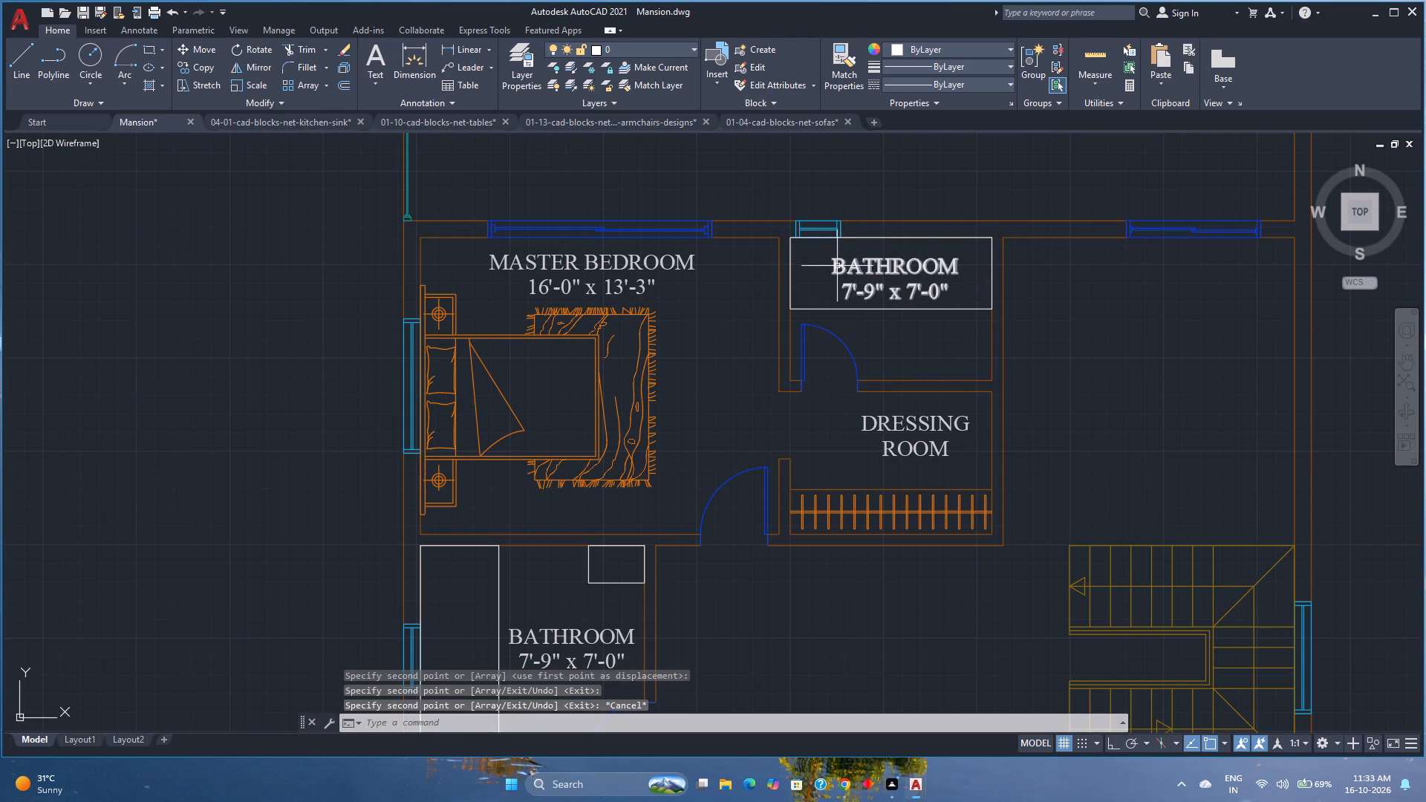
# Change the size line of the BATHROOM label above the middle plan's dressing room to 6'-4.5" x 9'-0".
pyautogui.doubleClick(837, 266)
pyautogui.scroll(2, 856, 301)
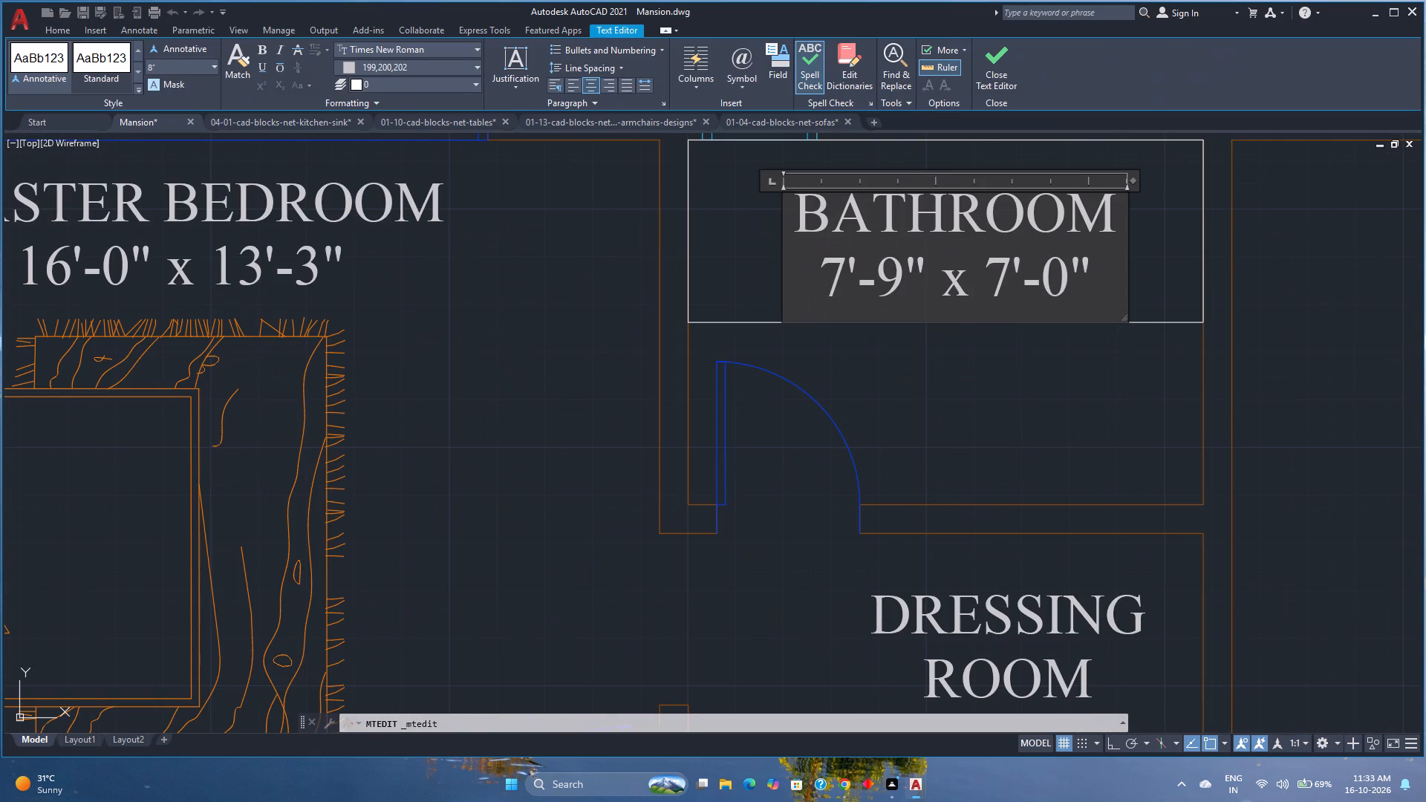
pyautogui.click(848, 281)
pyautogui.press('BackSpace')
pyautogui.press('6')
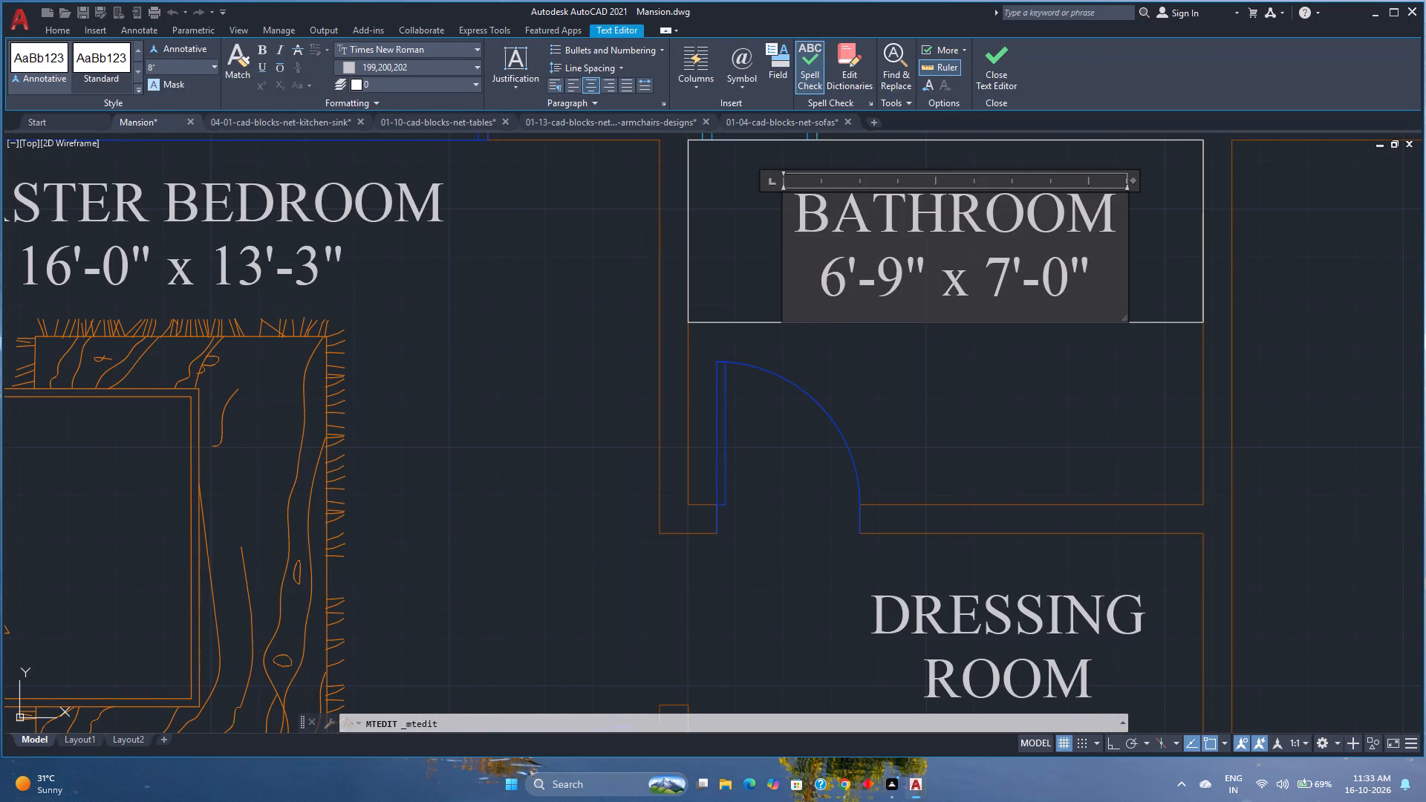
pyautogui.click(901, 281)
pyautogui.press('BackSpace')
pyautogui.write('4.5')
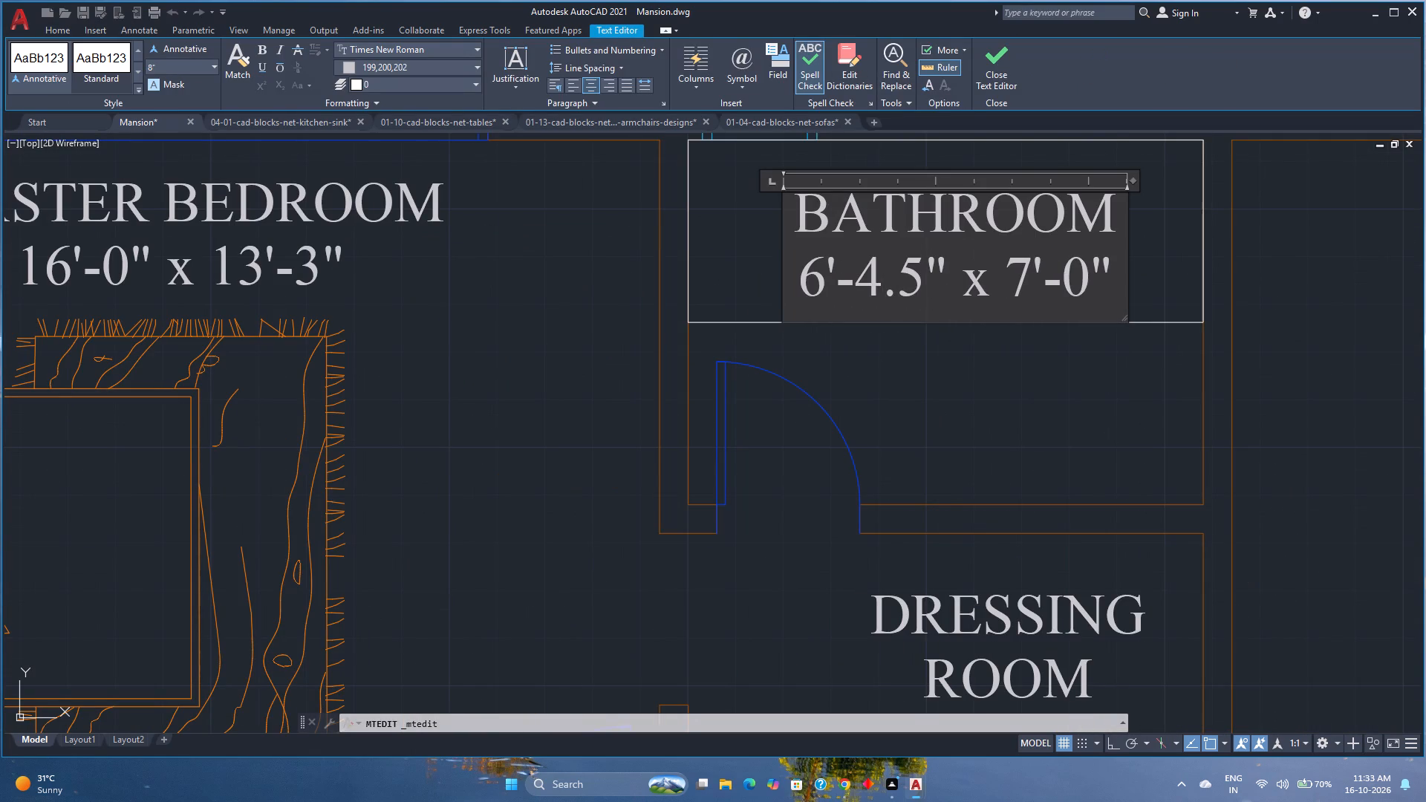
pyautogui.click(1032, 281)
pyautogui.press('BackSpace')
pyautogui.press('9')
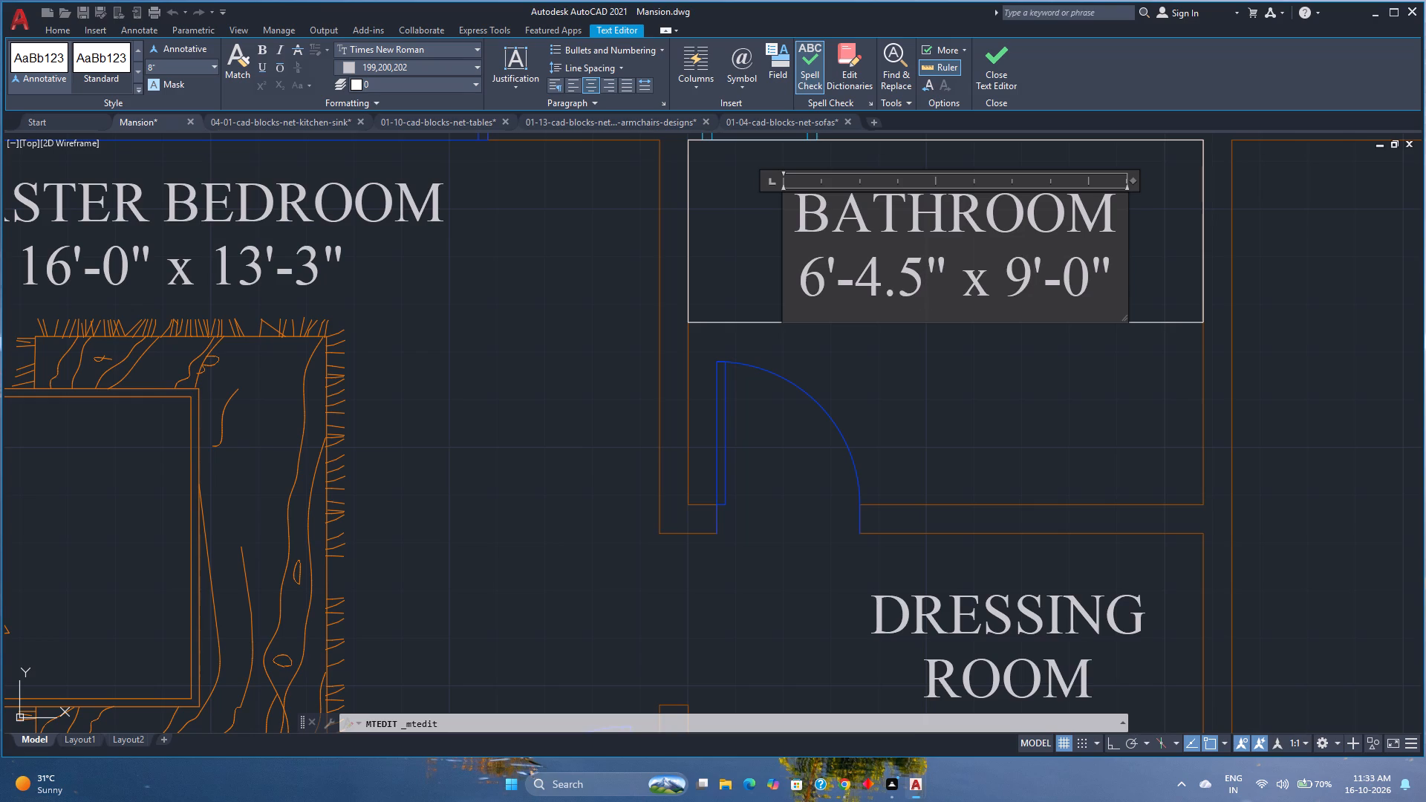
# Swap the two sizes in the BATHROOM label above the dressing room so it reads 9'-0" x 6'-4.5".
pyautogui.scroll(-1, 1030, 280)
pyautogui.moveTo(1015, 322); pyautogui.dragTo(988, 394, button='middle')
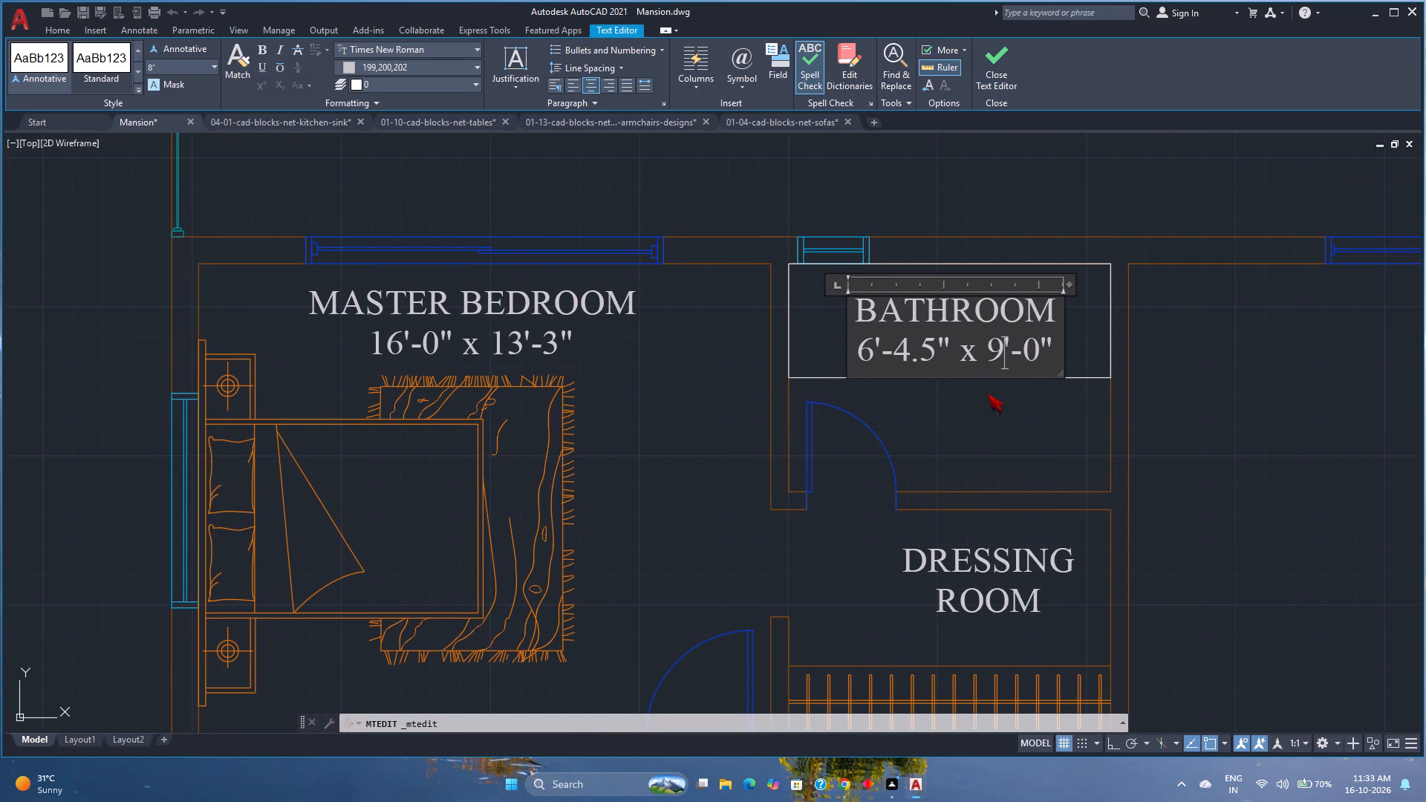
pyautogui.click(937, 339)
pyautogui.press('BackSpace')
pyautogui.press('BackSpace')
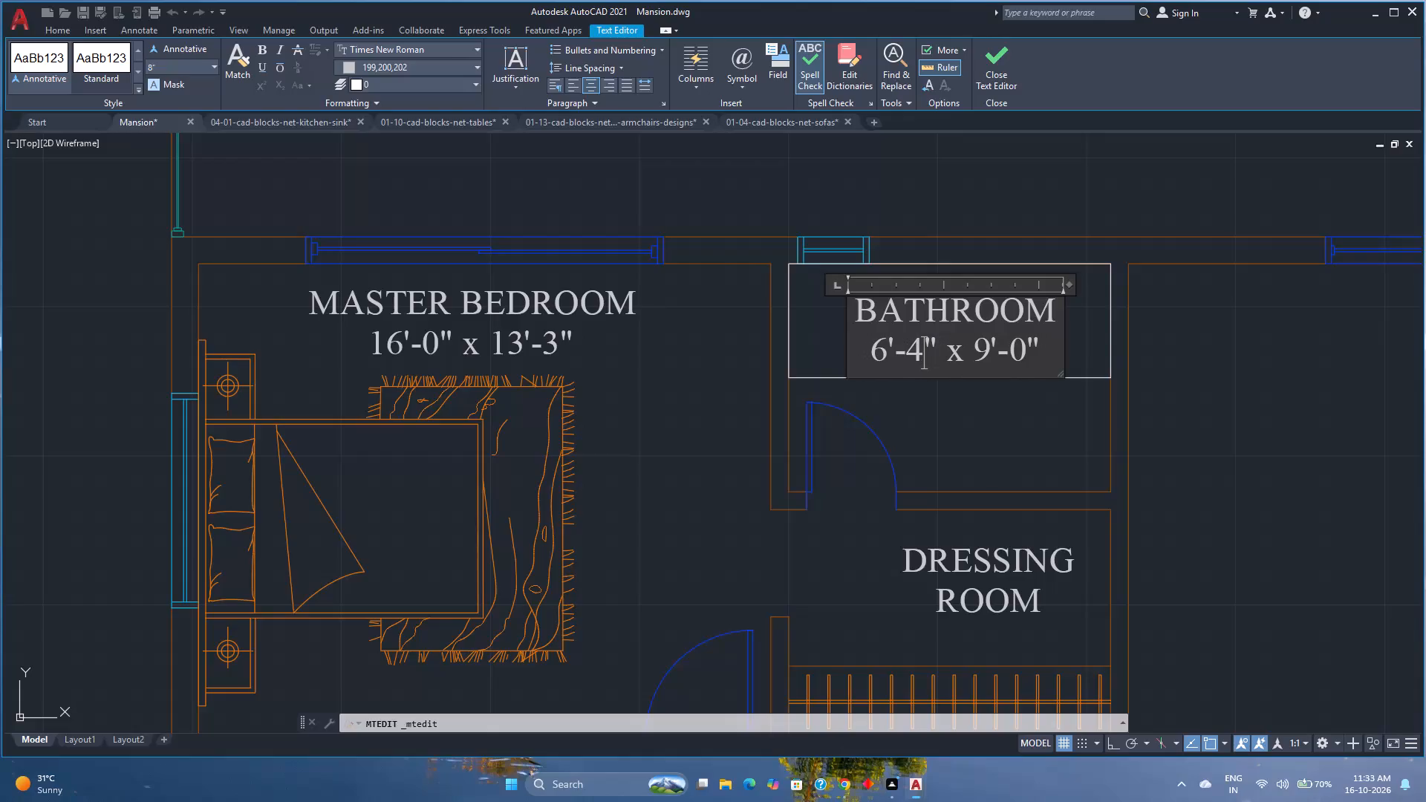
pyautogui.press('BackSpace')
pyautogui.press('0')
pyautogui.click(886, 354)
pyautogui.press('BackSpace')
pyautogui.press('9')
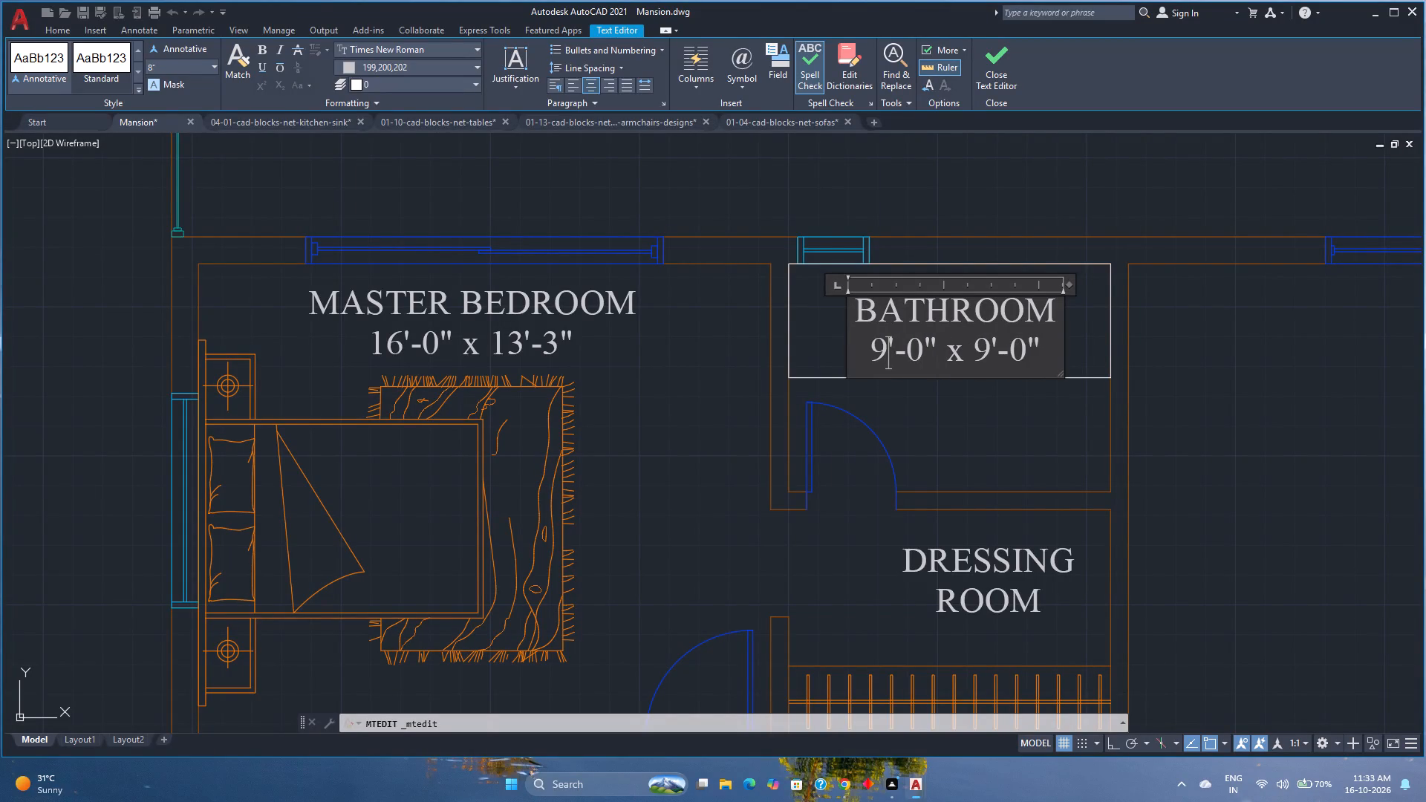
pyautogui.click(989, 348)
pyautogui.press('BackSpace')
pyautogui.press('6')
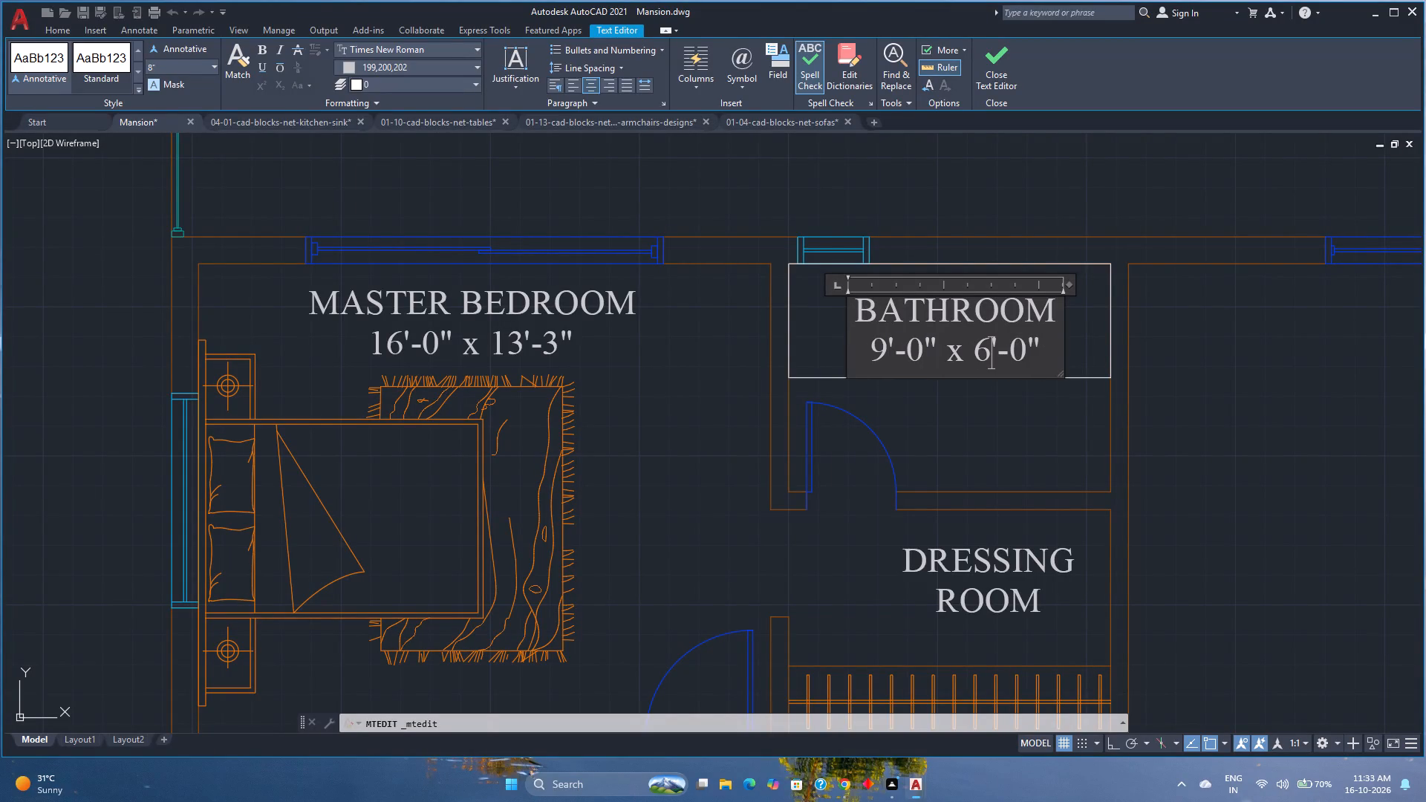
pyautogui.click(1026, 342)
pyautogui.press('BackSpace')
pyautogui.press('4')
pyautogui.write('.5')
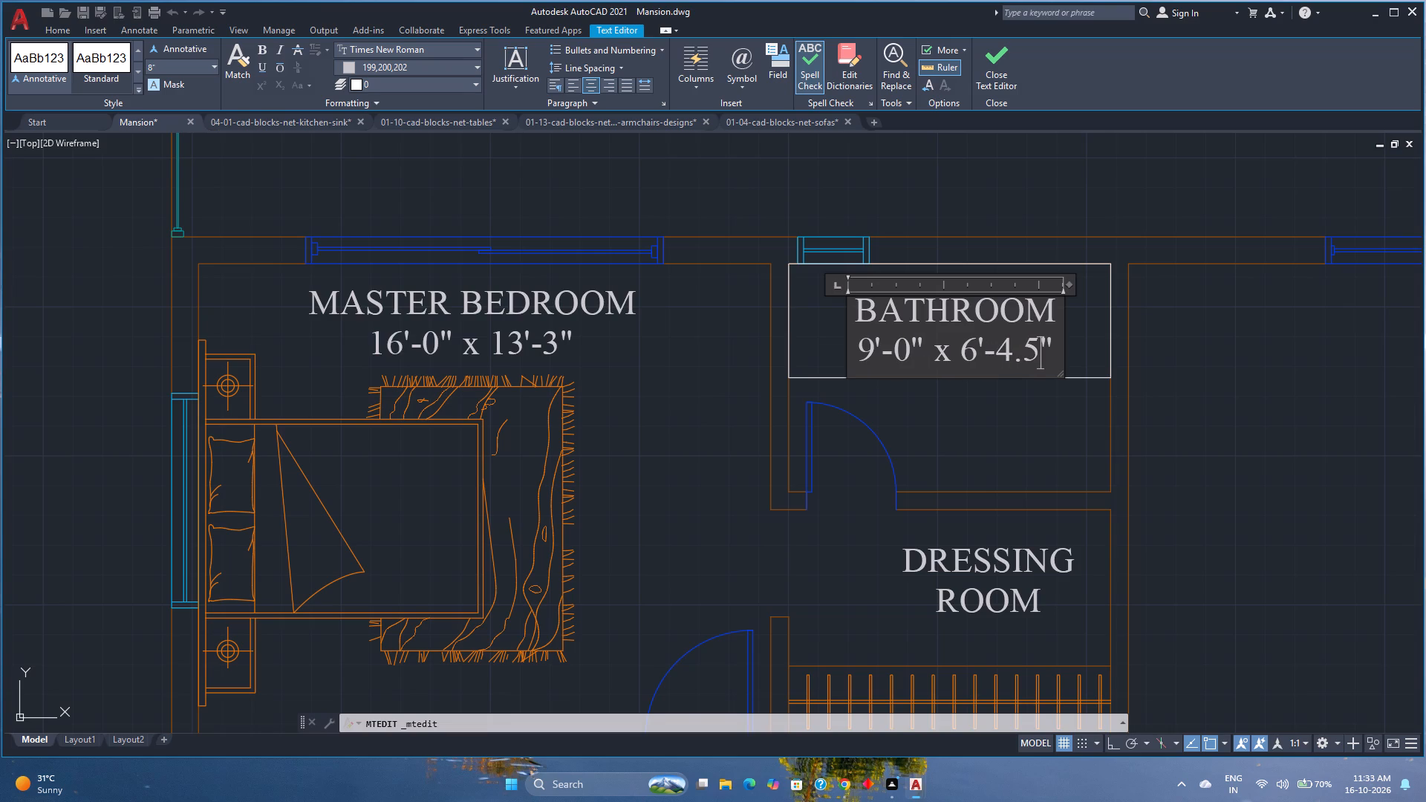
pyautogui.click(984, 87)
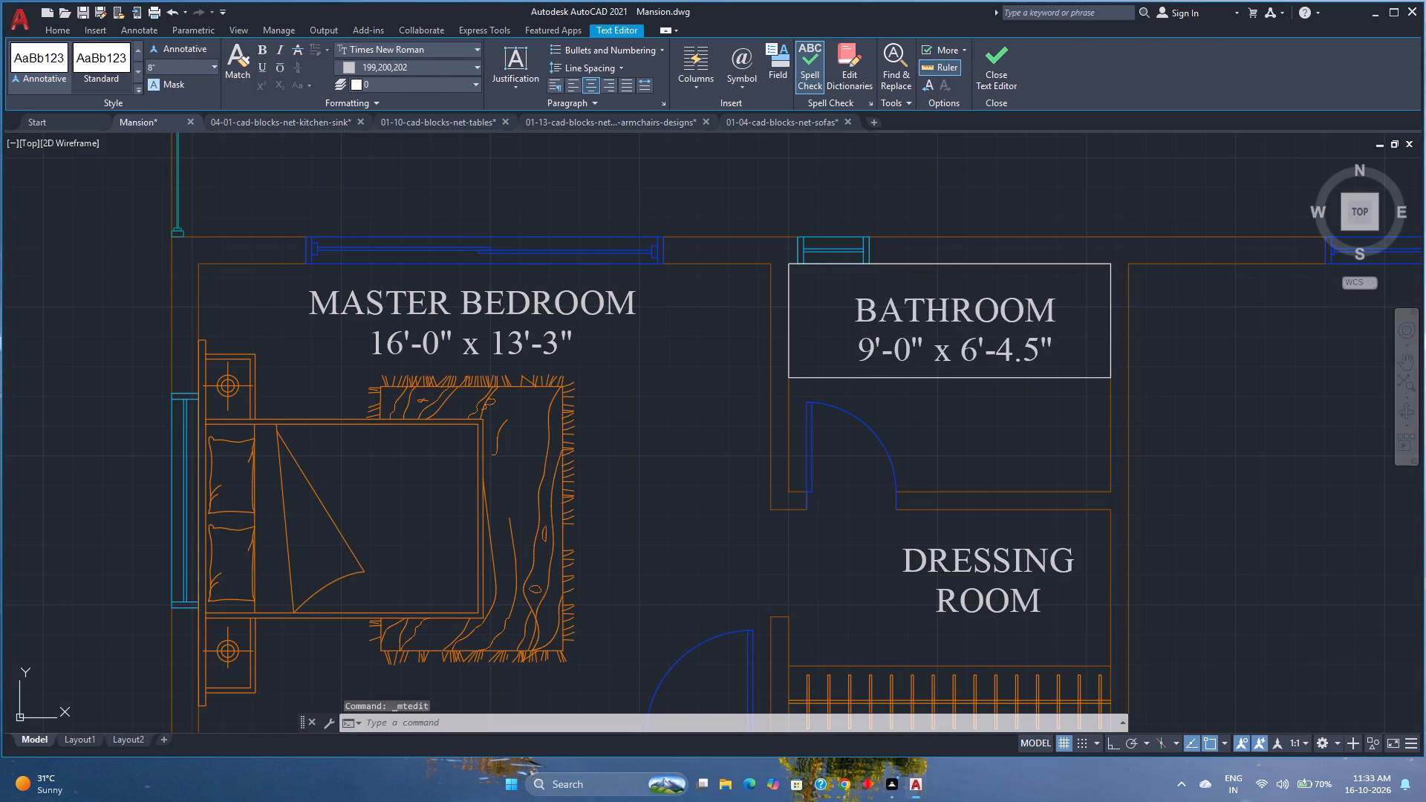
# Measure the bathroom between the two bedrooms of the middle floor plan.
pyautogui.scroll(-2, 973, 491)
pyautogui.moveTo(946, 538); pyautogui.dragTo(933, 359, button='middle')
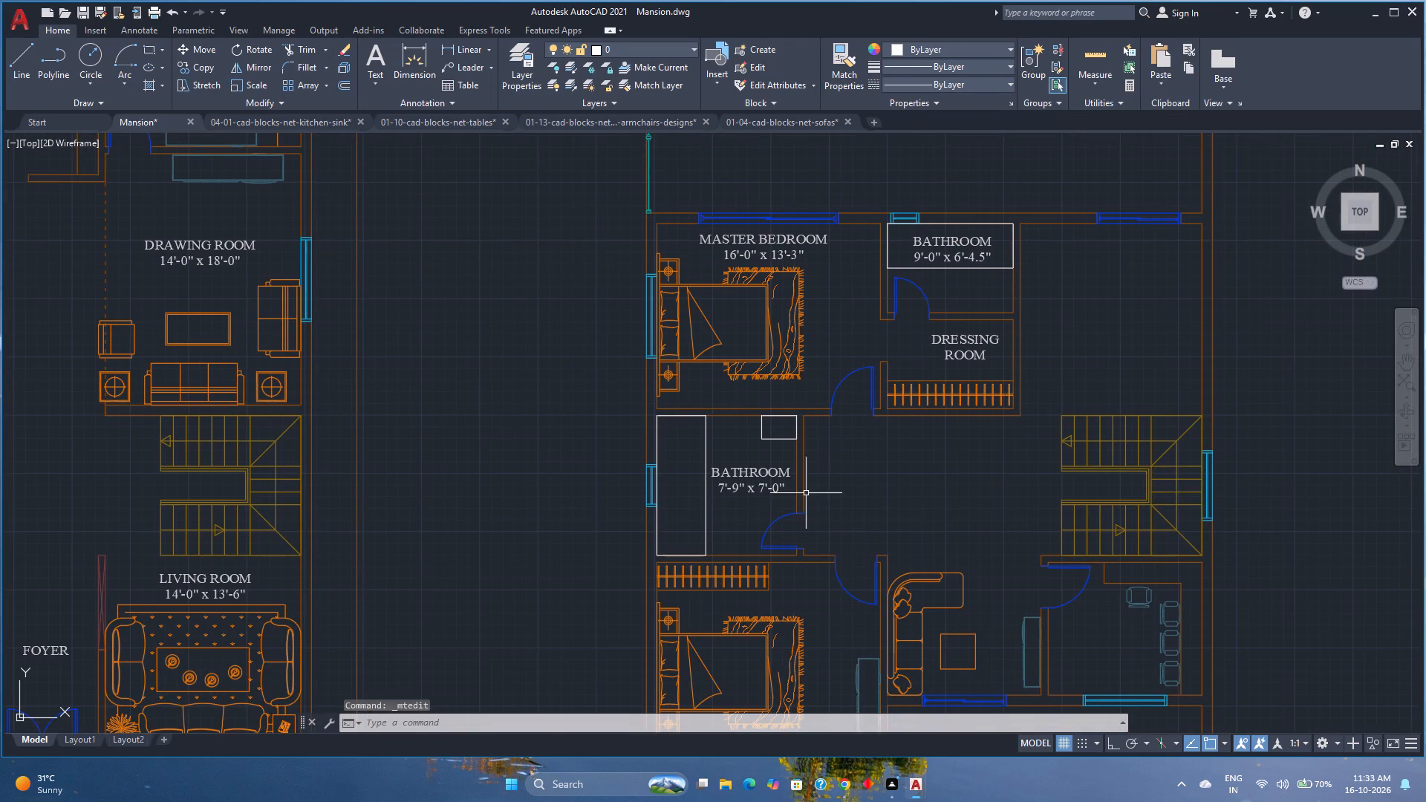
pyautogui.moveTo(792, 508); pyautogui.dragTo(804, 486, button='middle')
pyautogui.click(1099, 60)
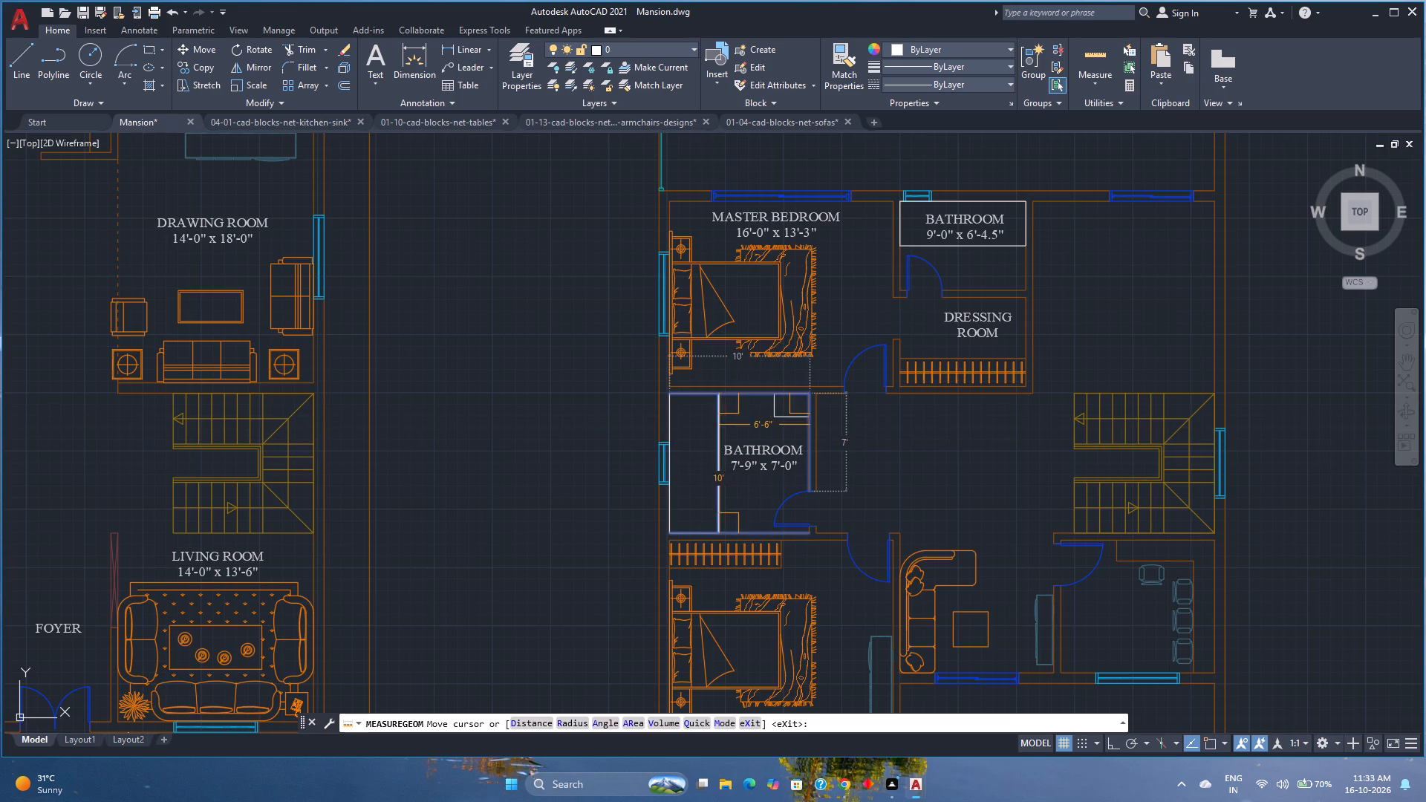
pyautogui.press('Escape')
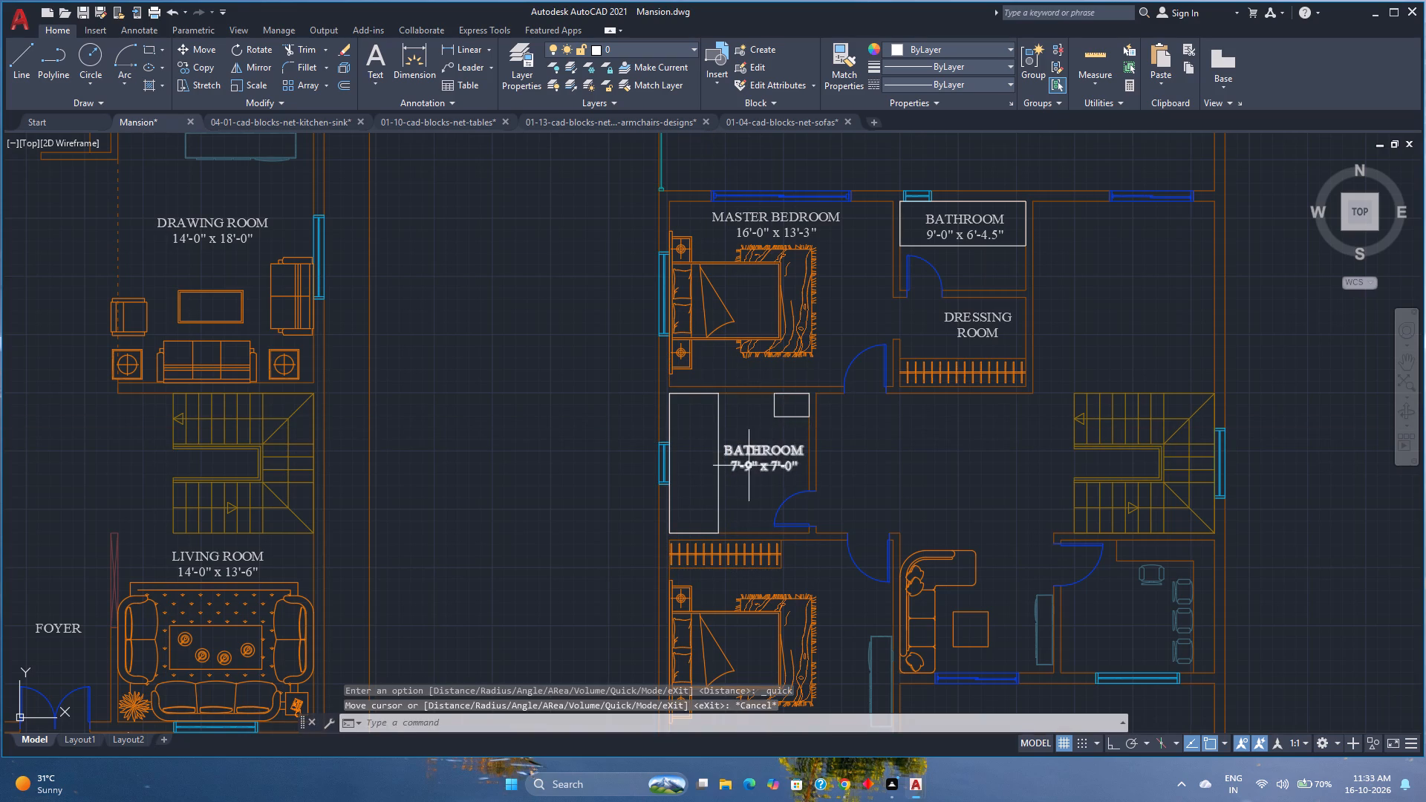
# Set the size line of the BATHROOM label between the middle plan's two bedrooms to 10'-0" x 10'-0".
pyautogui.doubleClick(749, 466)
pyautogui.scroll(3, 749, 466)
pyautogui.press('BackSpace')
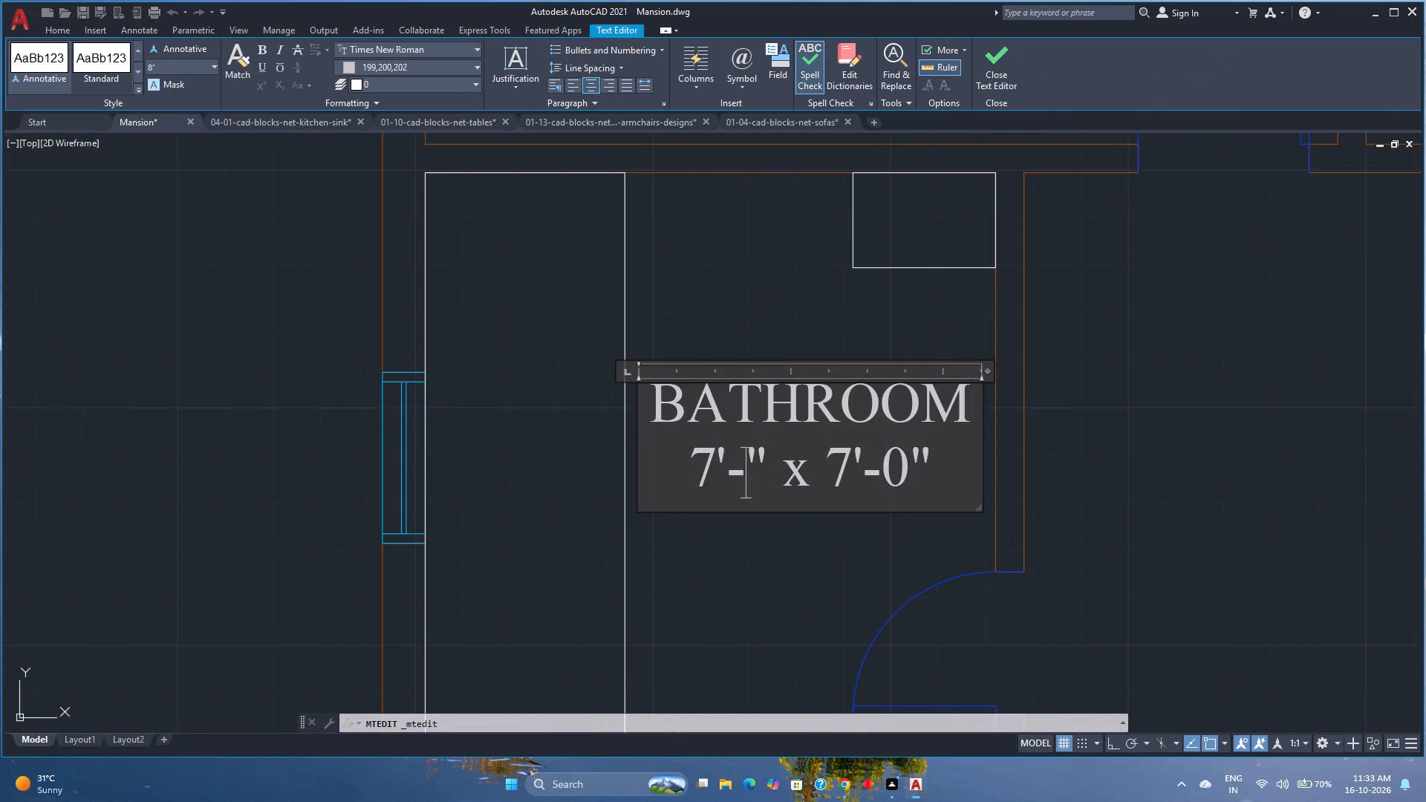
pyautogui.press('0')
pyautogui.click(698, 472)
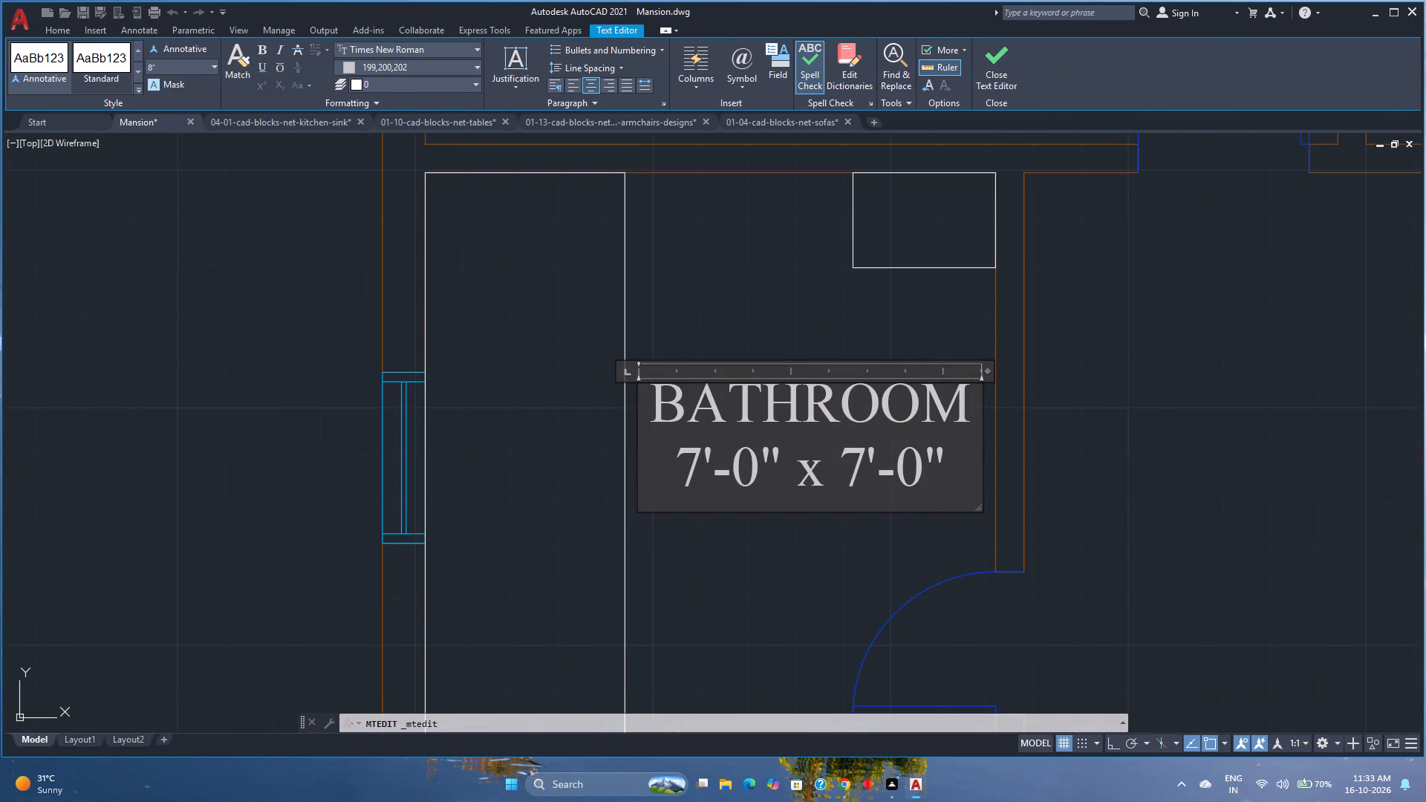
pyautogui.press('BackSpace')
pyautogui.write('10')
pyautogui.click(876, 466)
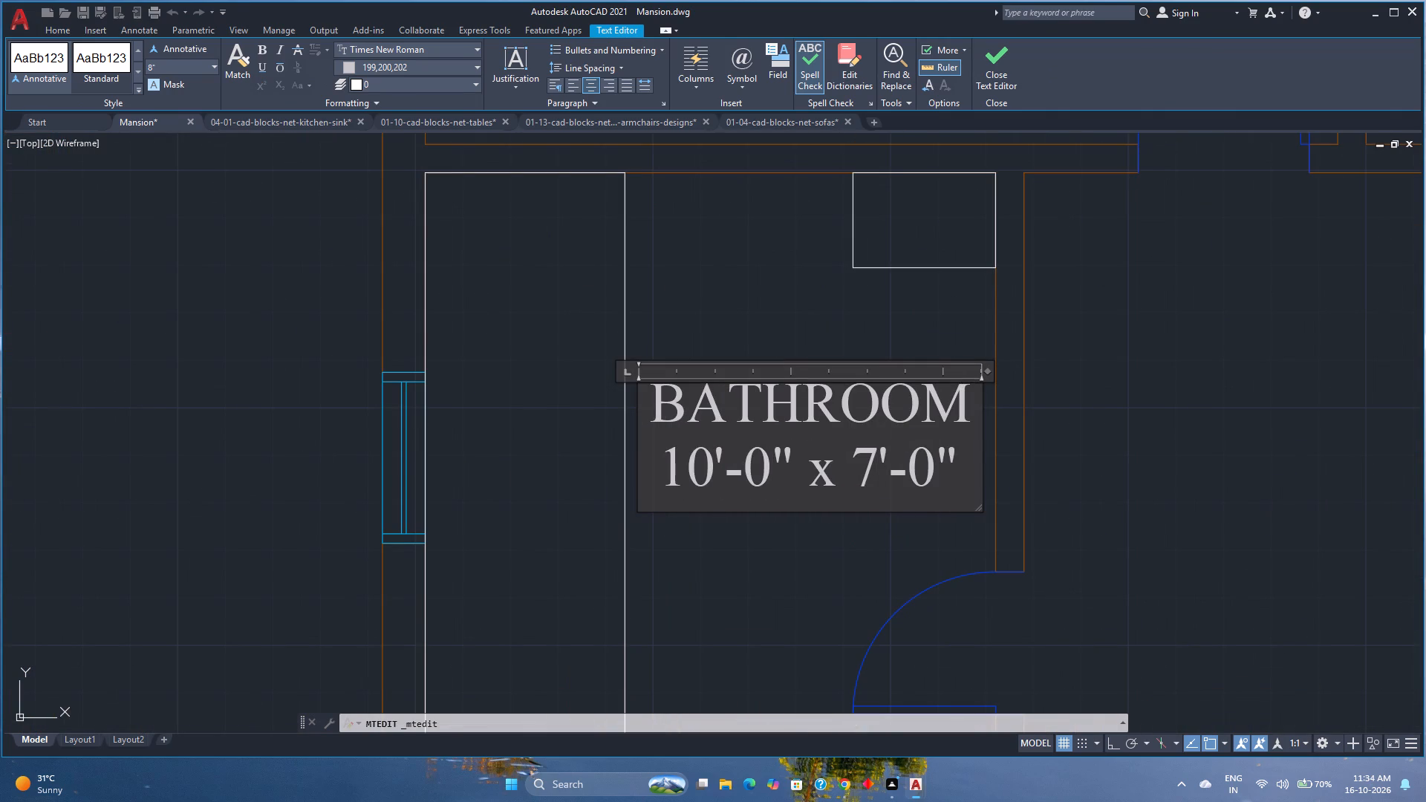
pyautogui.press('BackSpace')
pyautogui.write('10')
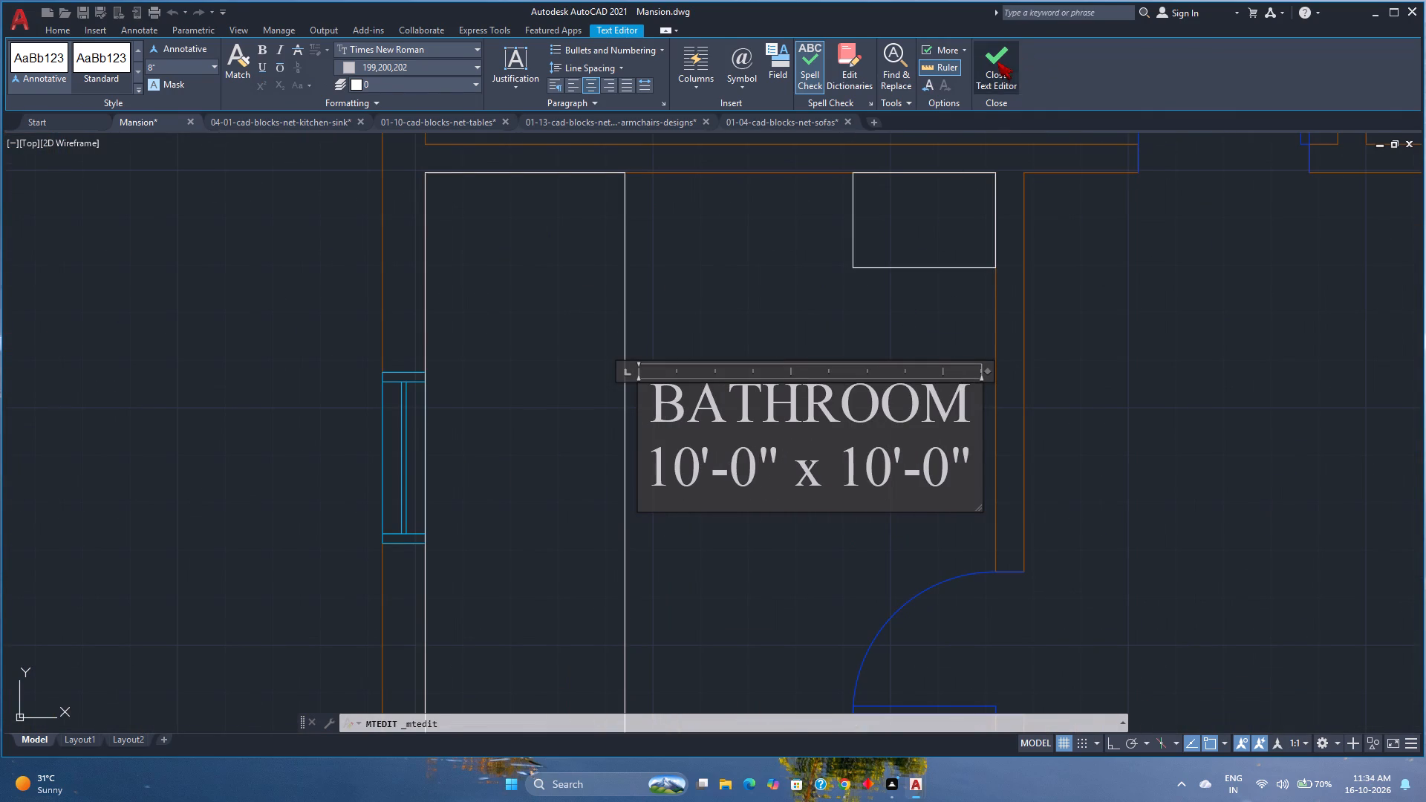
pyautogui.click(997, 61)
# Save the drawing.
pyautogui.scroll(-3, 810, 360)
pyautogui.moveTo(810, 363); pyautogui.dragTo(693, 444, button='middle')
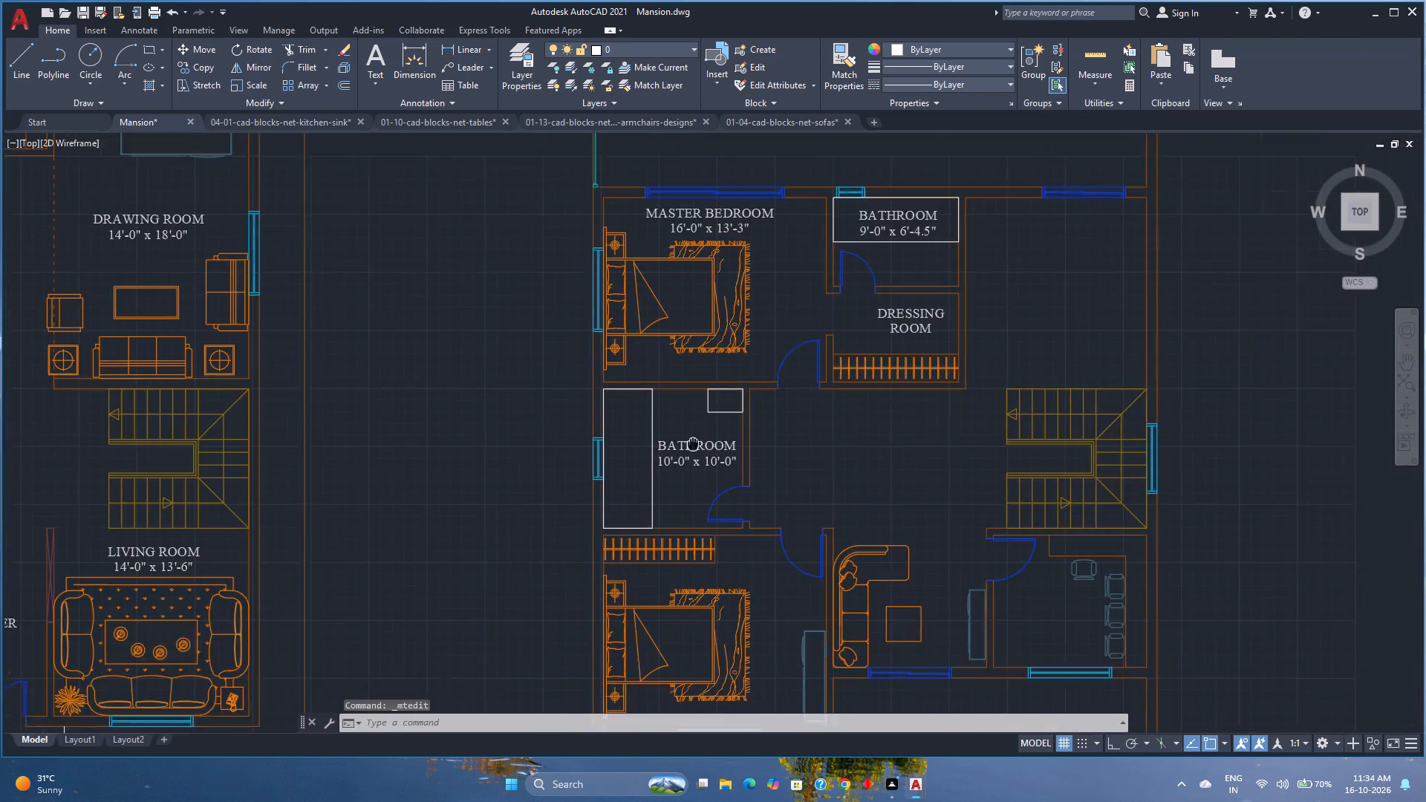
pyautogui.moveTo(693, 444); pyautogui.dragTo(684, 472, button='middle')
pyautogui.scroll(-1, 684, 472)
pyautogui.hotkey('ctrl', 's')
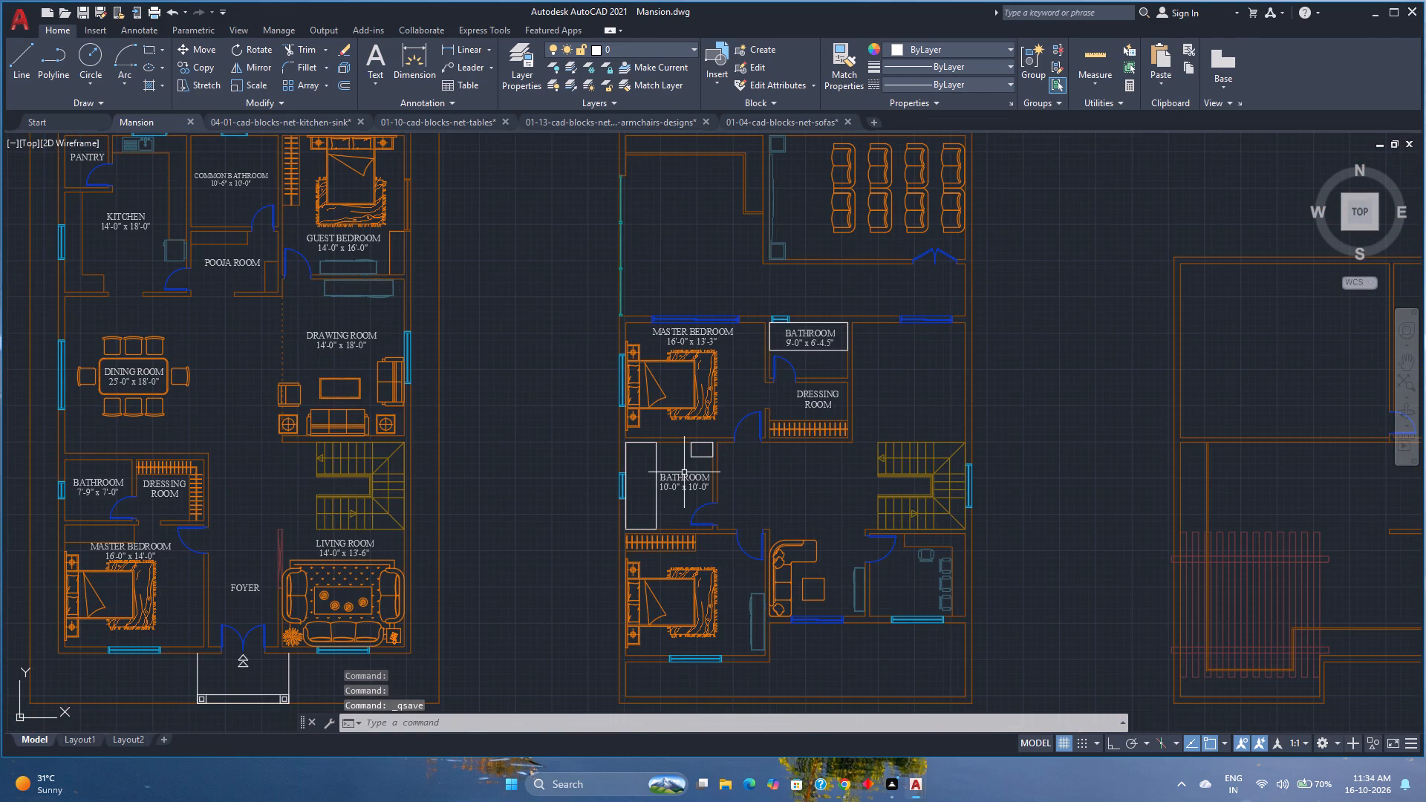
# Examine the middle floor plan's unlabelled hall, sofa area and room with chairs around the staircase.
pyautogui.moveTo(798, 534); pyautogui.dragTo(772, 464, button='middle')
pyautogui.middleClick(772, 464)
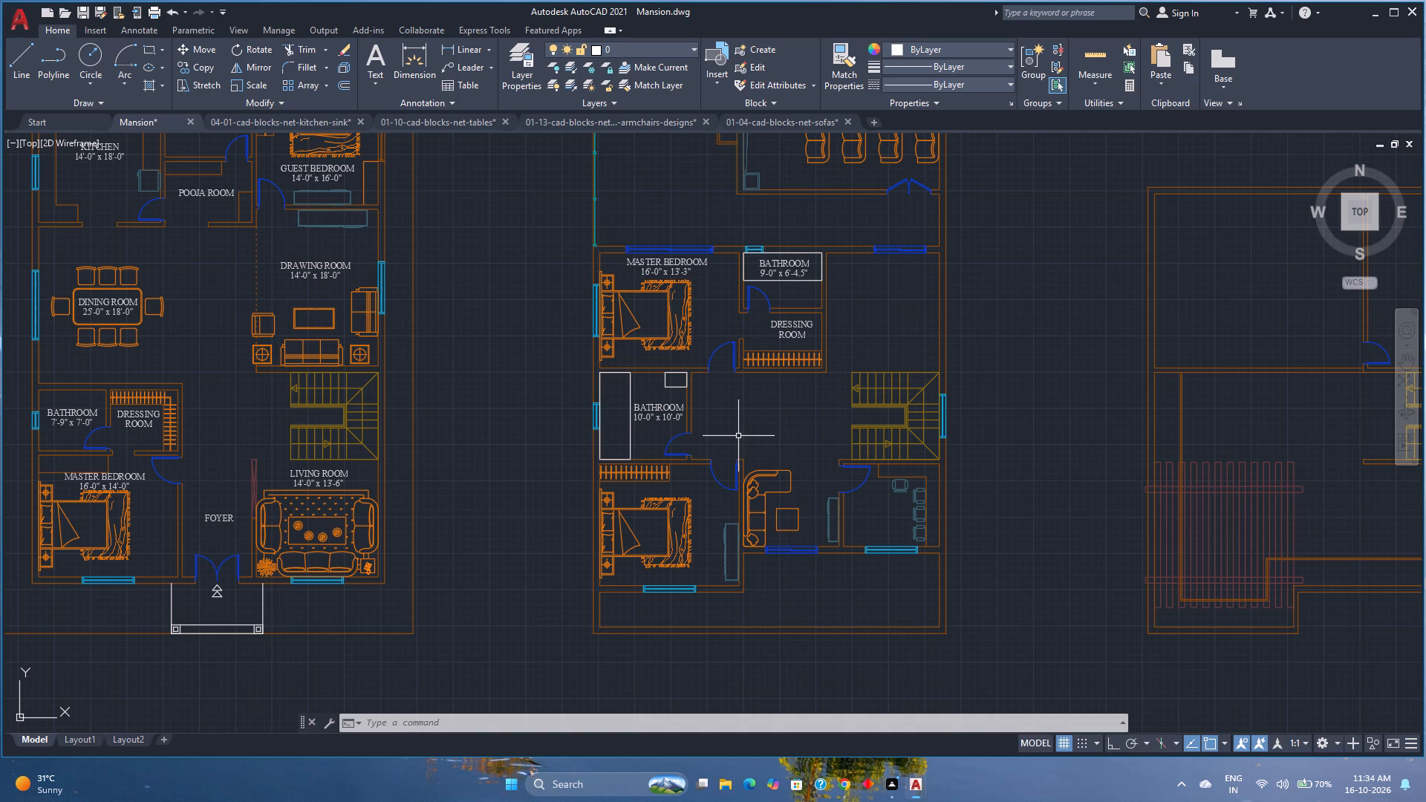
pyautogui.scroll(2, 815, 478)
pyautogui.moveTo(815, 478); pyautogui.dragTo(825, 511, button='middle')
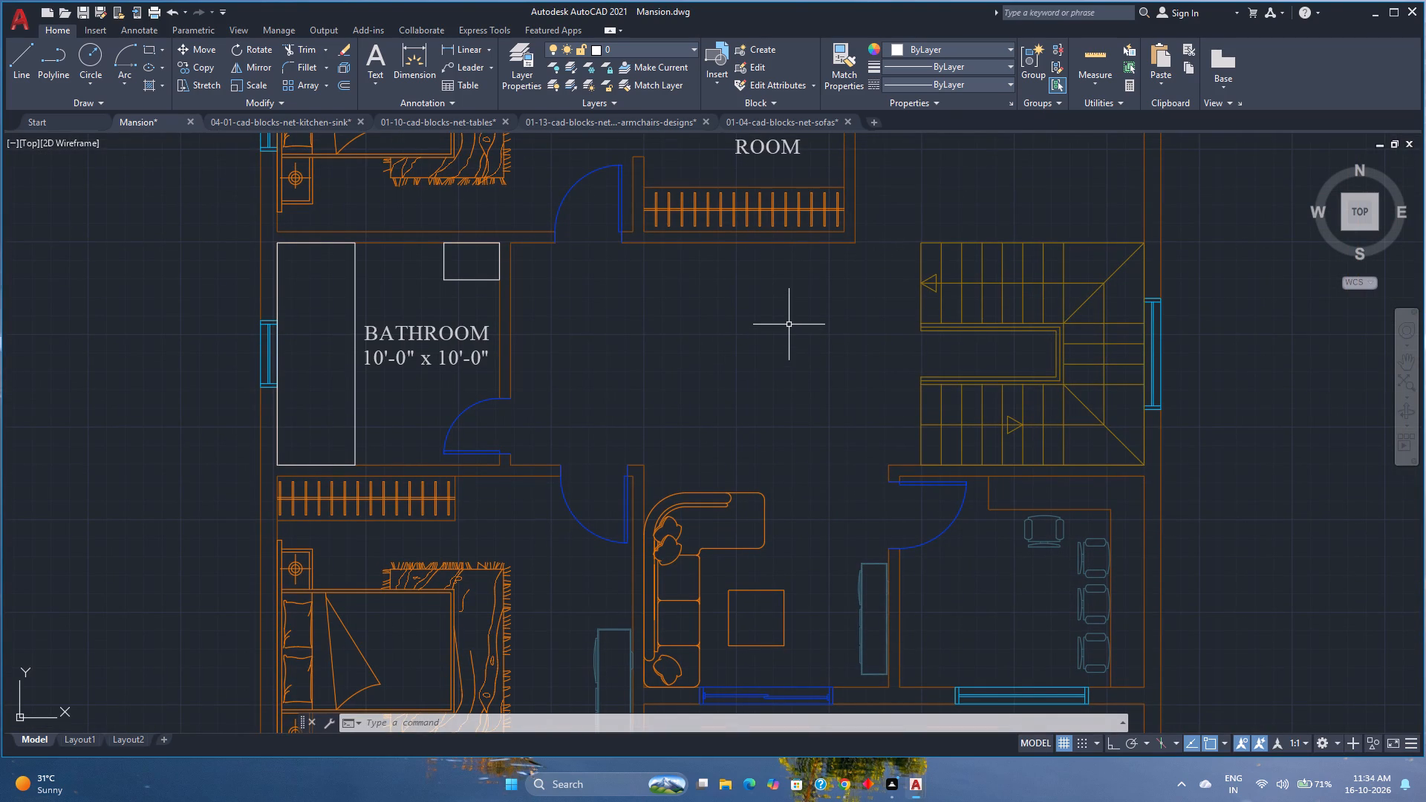
pyautogui.scroll(-1, 789, 325)
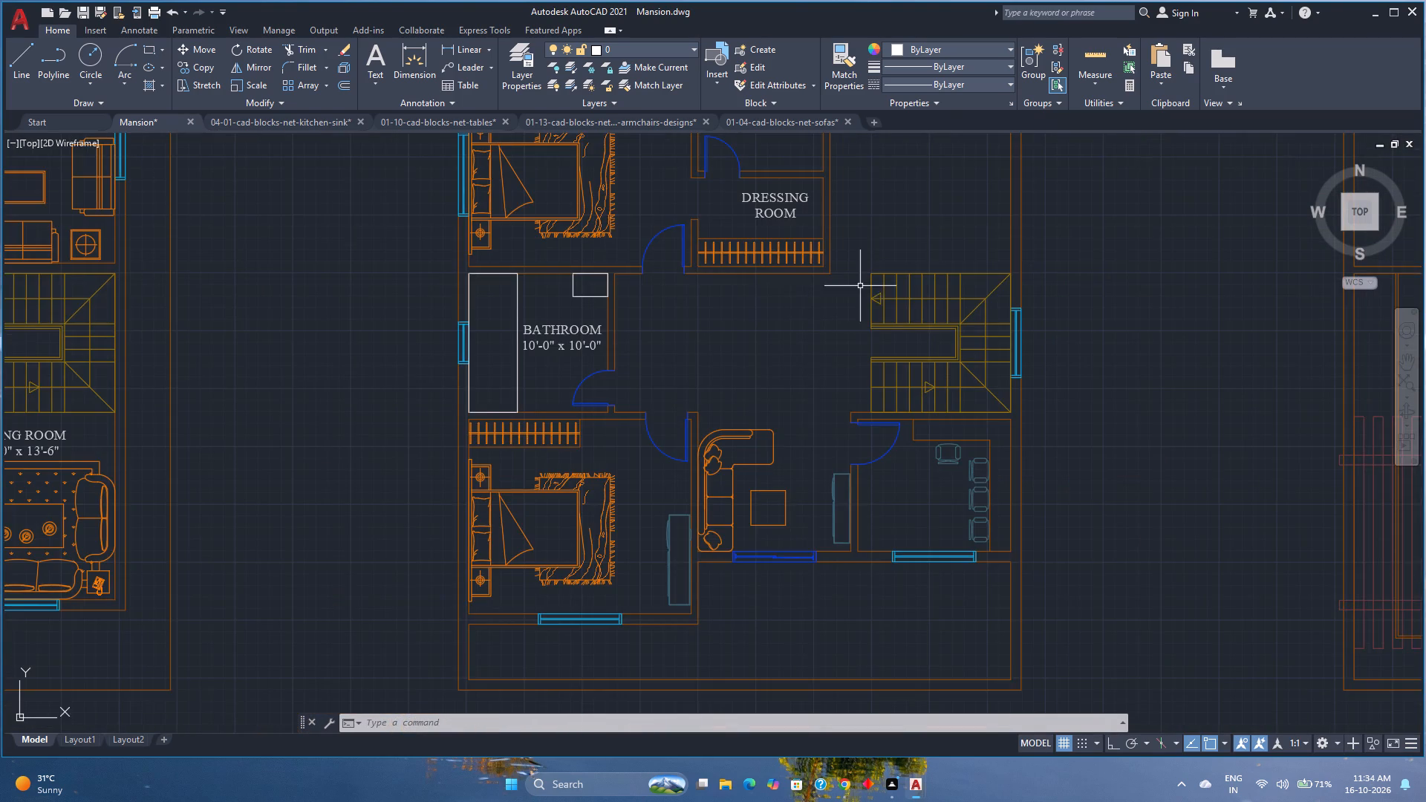
pyautogui.moveTo(860, 286); pyautogui.dragTo(768, 397, button='middle')
pyautogui.middleClick(768, 397)
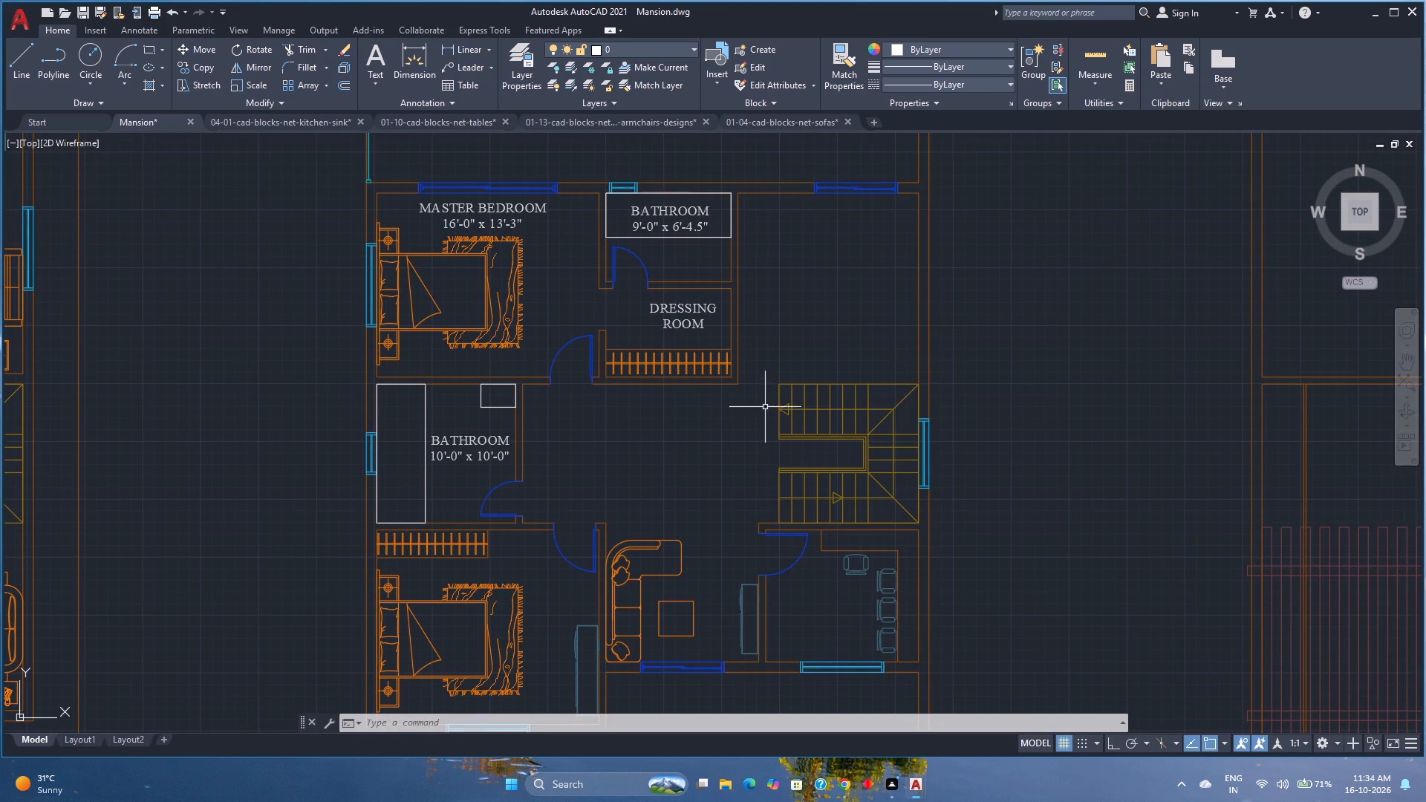
pyautogui.scroll(1, 766, 390)
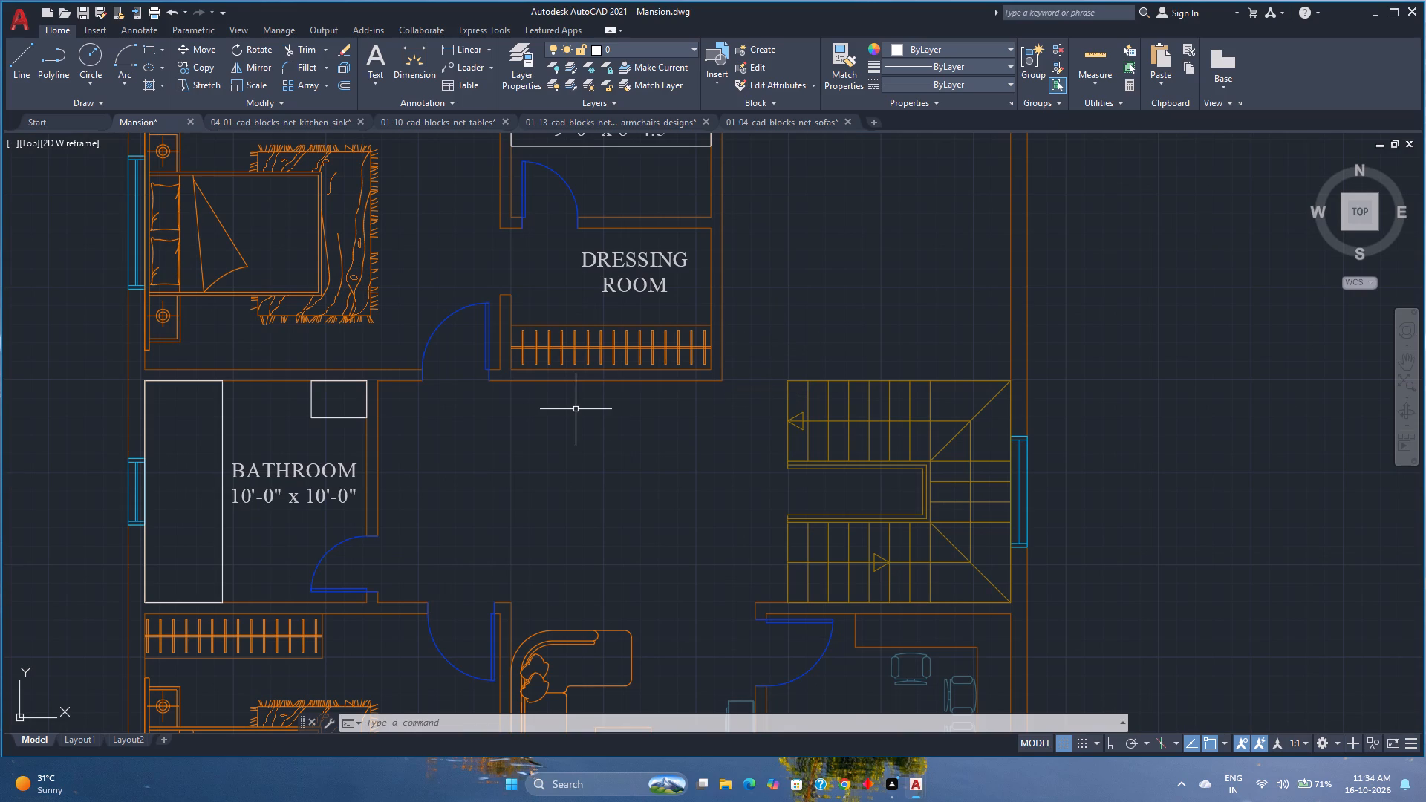
pyautogui.scroll(-3, 567, 417)
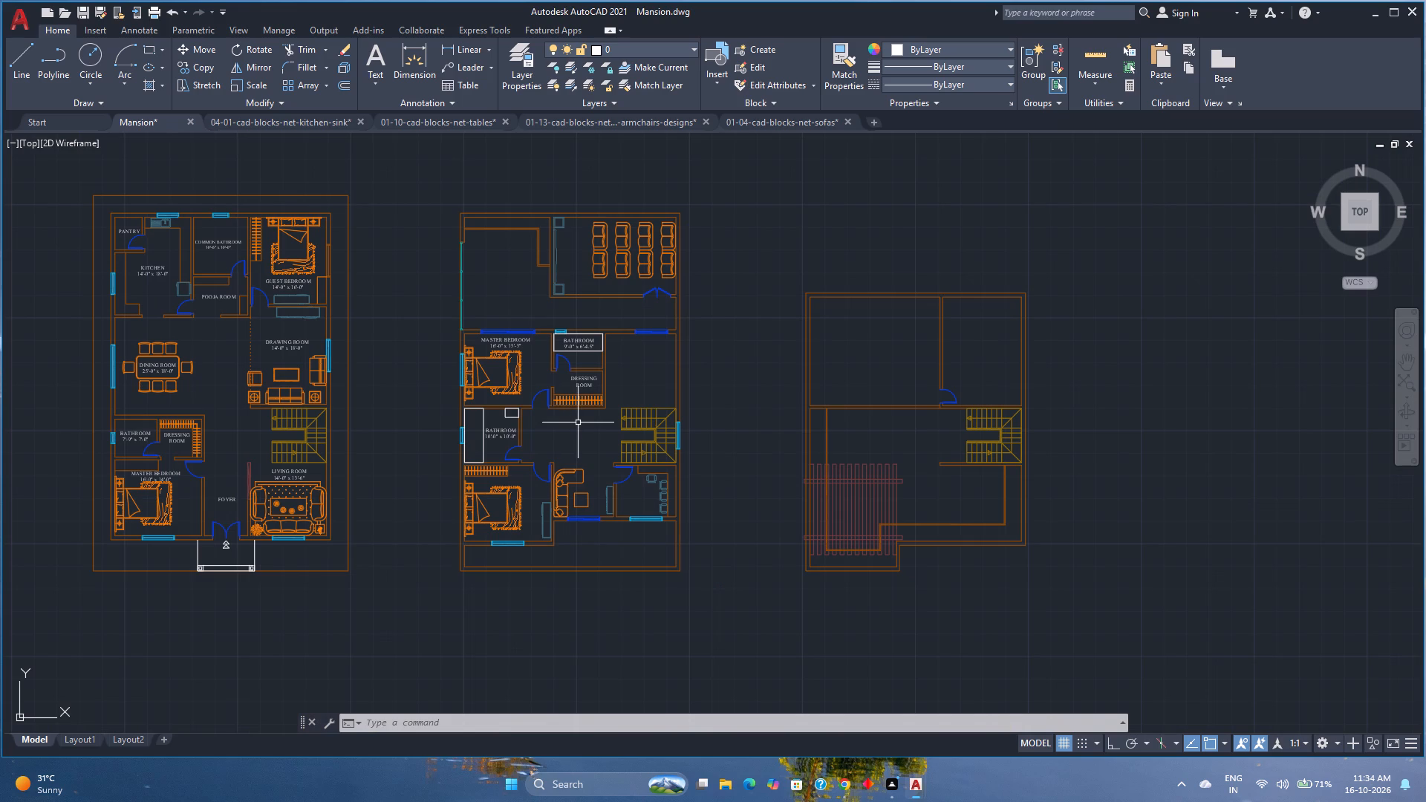
pyautogui.scroll(1, 578, 423)
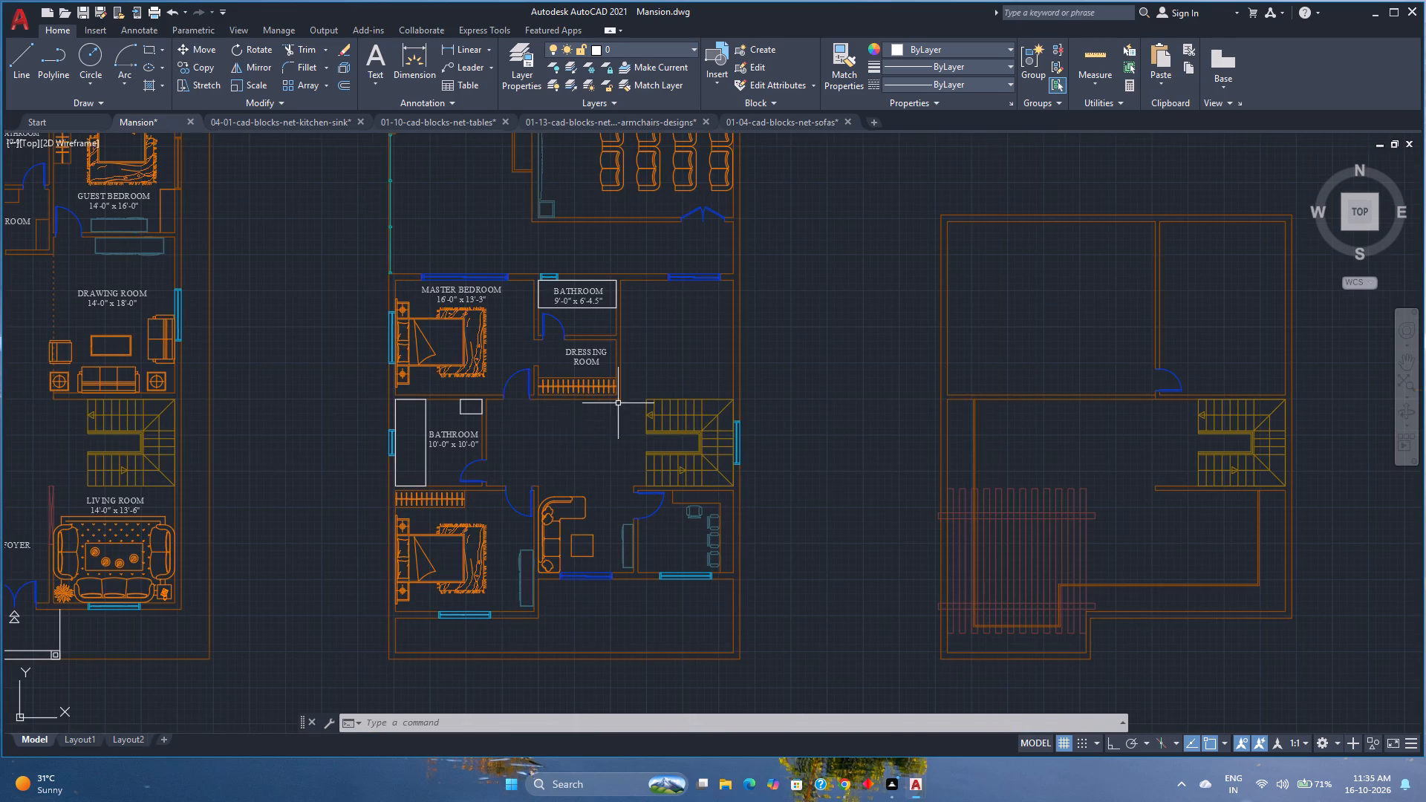
pyautogui.scroll(3, 620, 403)
pyautogui.scroll(-1, 632, 434)
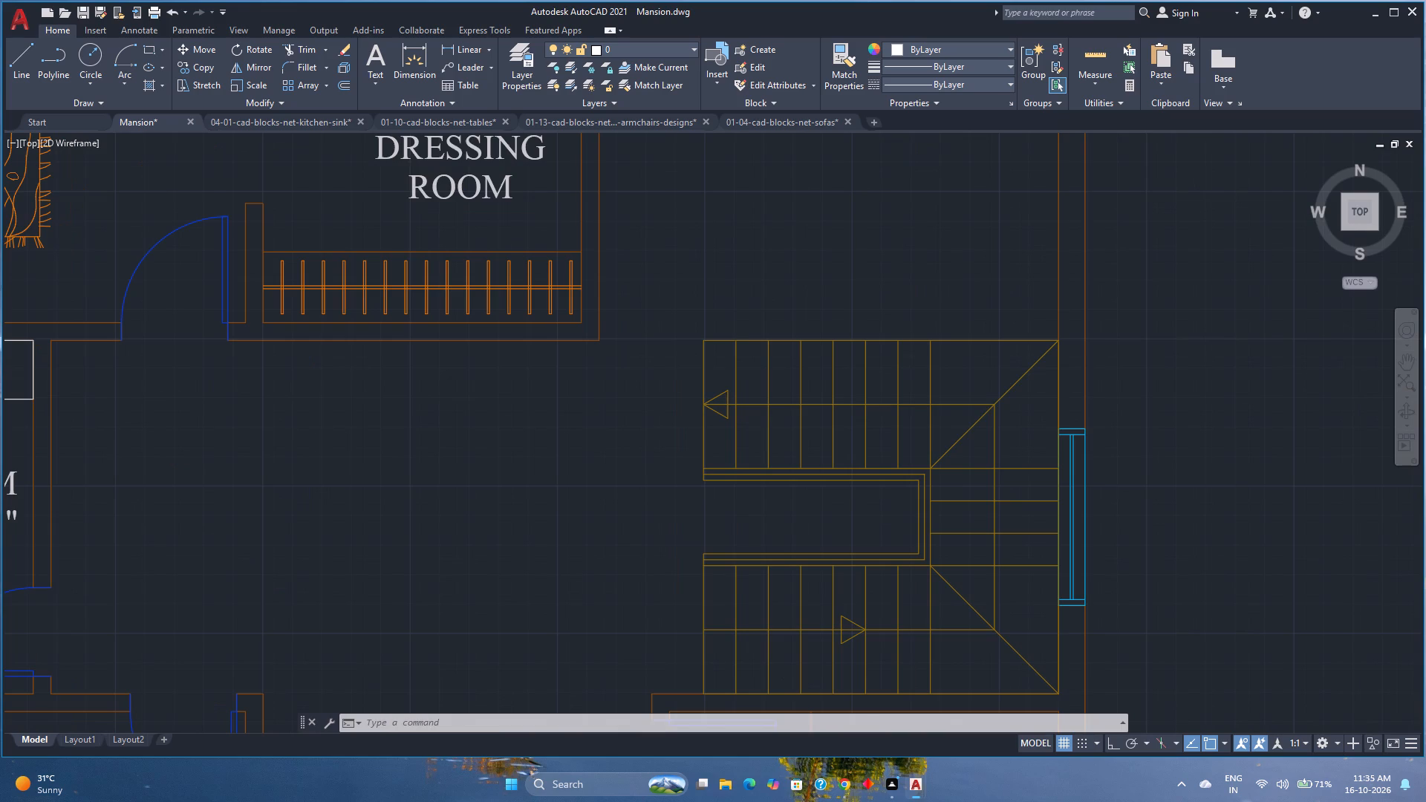
pyautogui.scroll(-1, 490, 478)
pyautogui.moveTo(490, 478); pyautogui.dragTo(490, 407, button='middle')
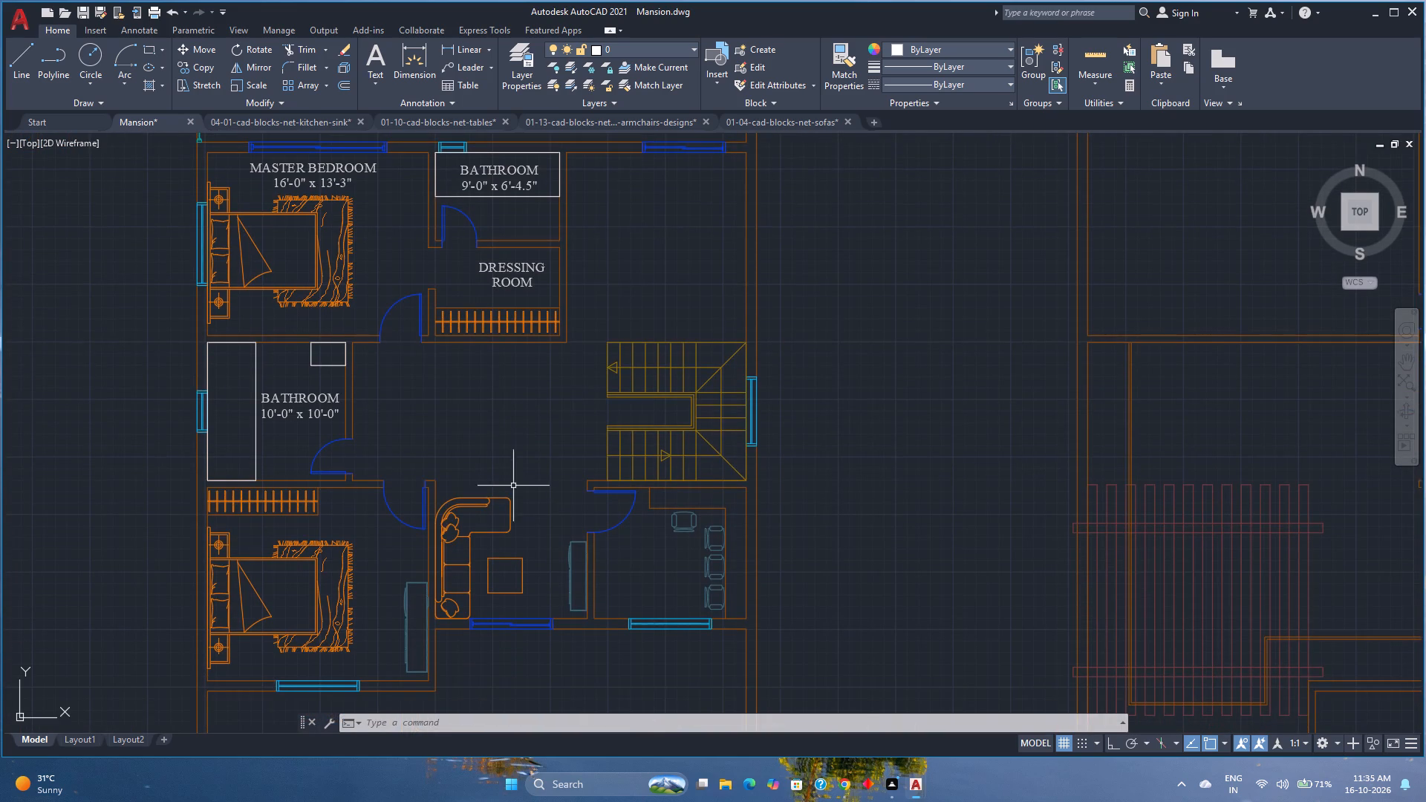
pyautogui.moveTo(516, 507); pyautogui.dragTo(522, 458, button='middle')
pyautogui.middleClick(522, 458)
pyautogui.scroll(2, 522, 481)
pyautogui.scroll(-1, 522, 481)
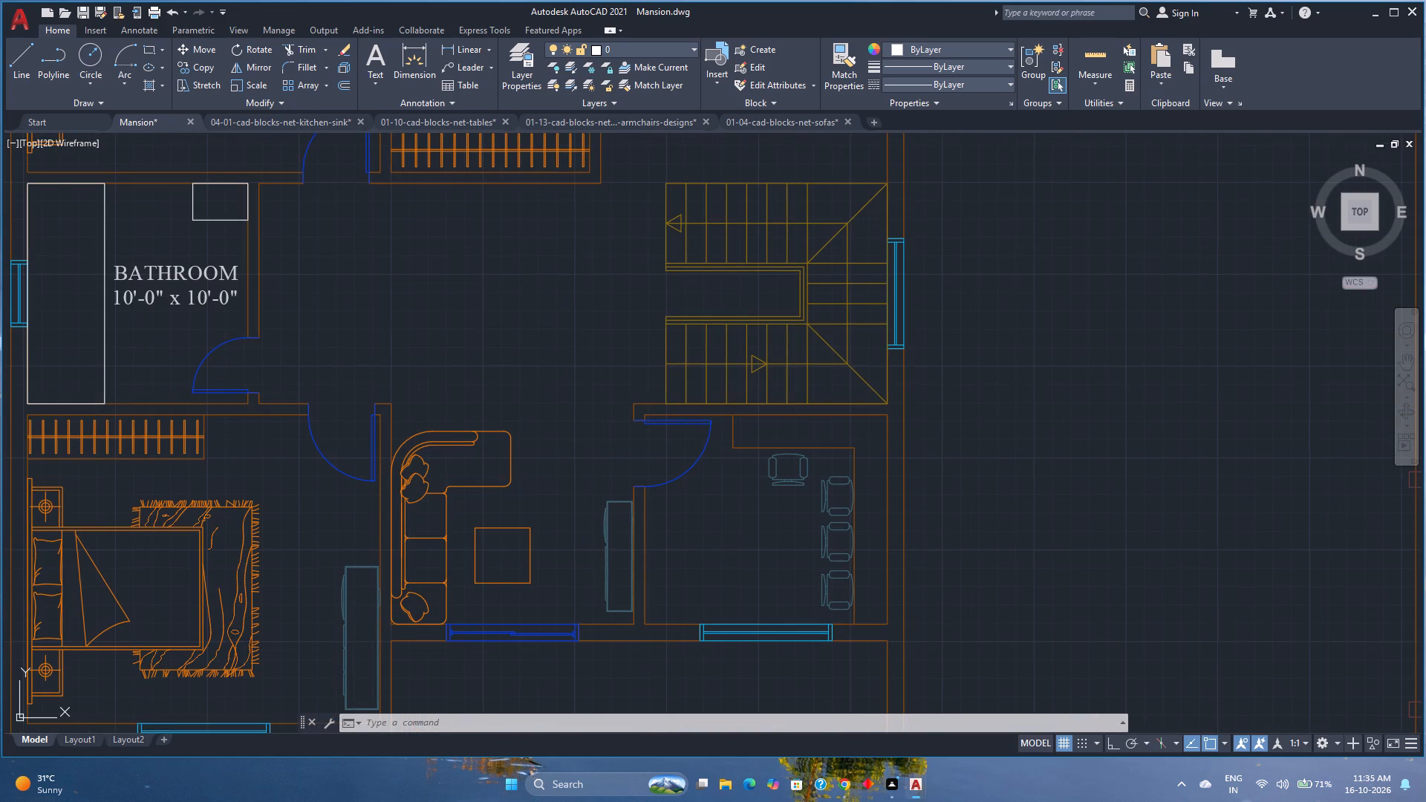
pyautogui.moveTo(535, 346); pyautogui.dragTo(617, 420, button='middle')
pyautogui.scroll(-1, 617, 420)
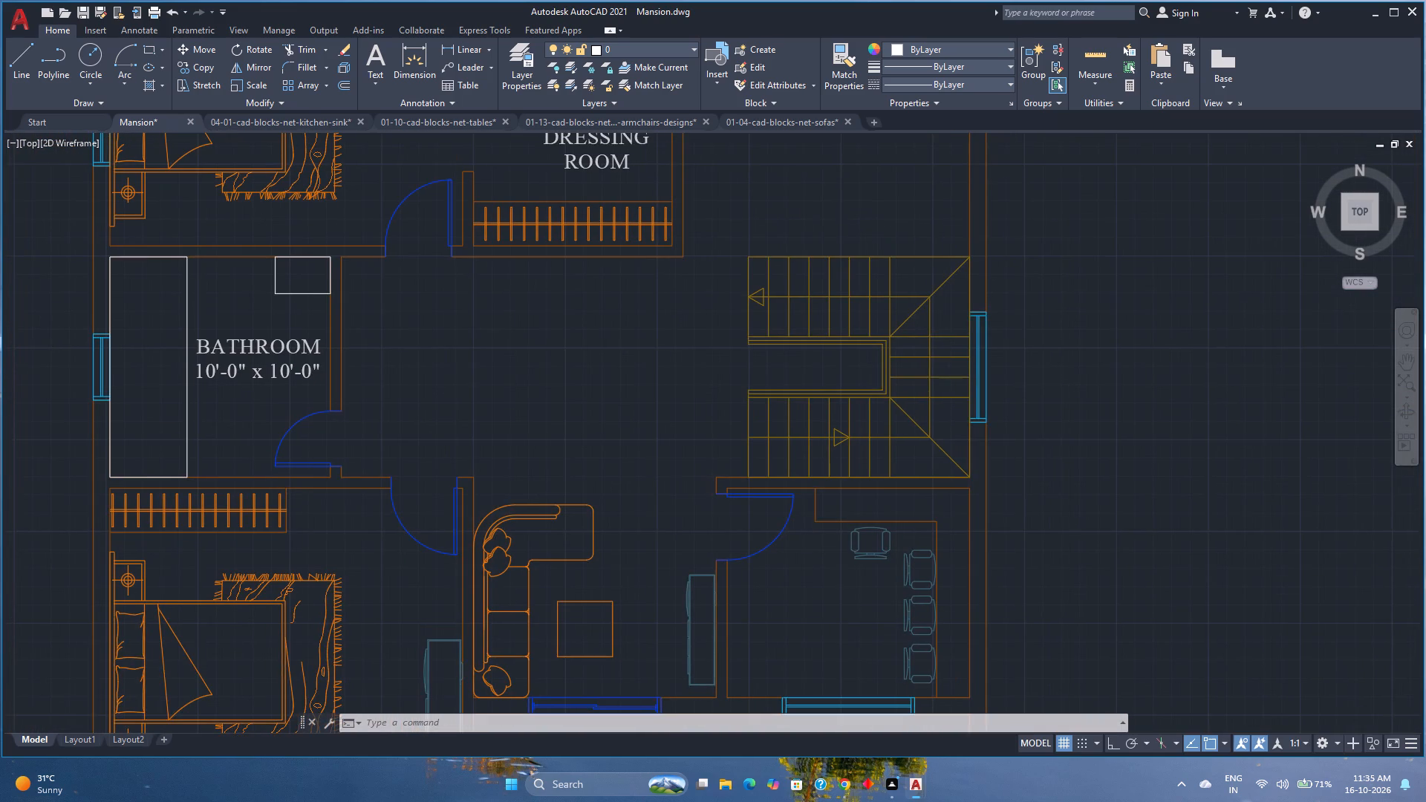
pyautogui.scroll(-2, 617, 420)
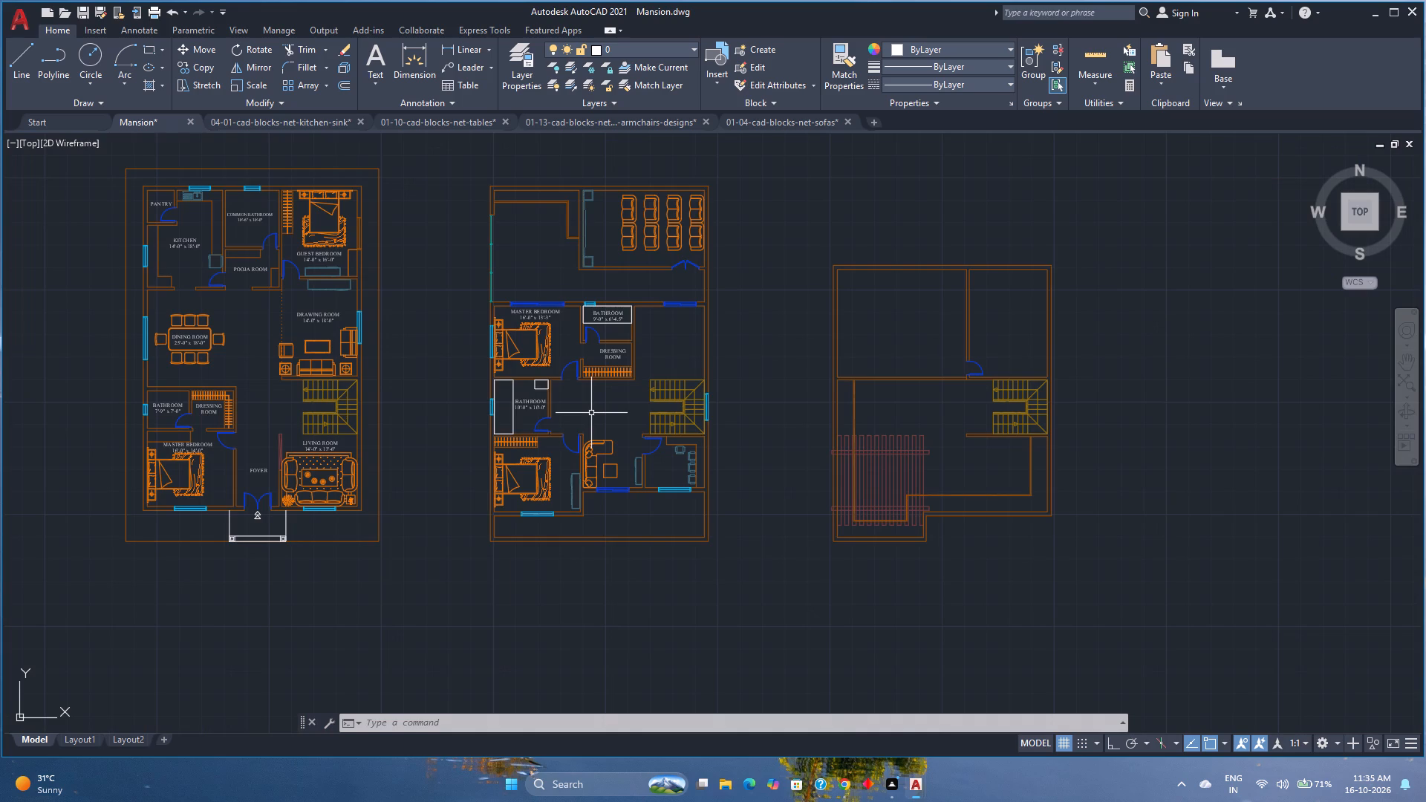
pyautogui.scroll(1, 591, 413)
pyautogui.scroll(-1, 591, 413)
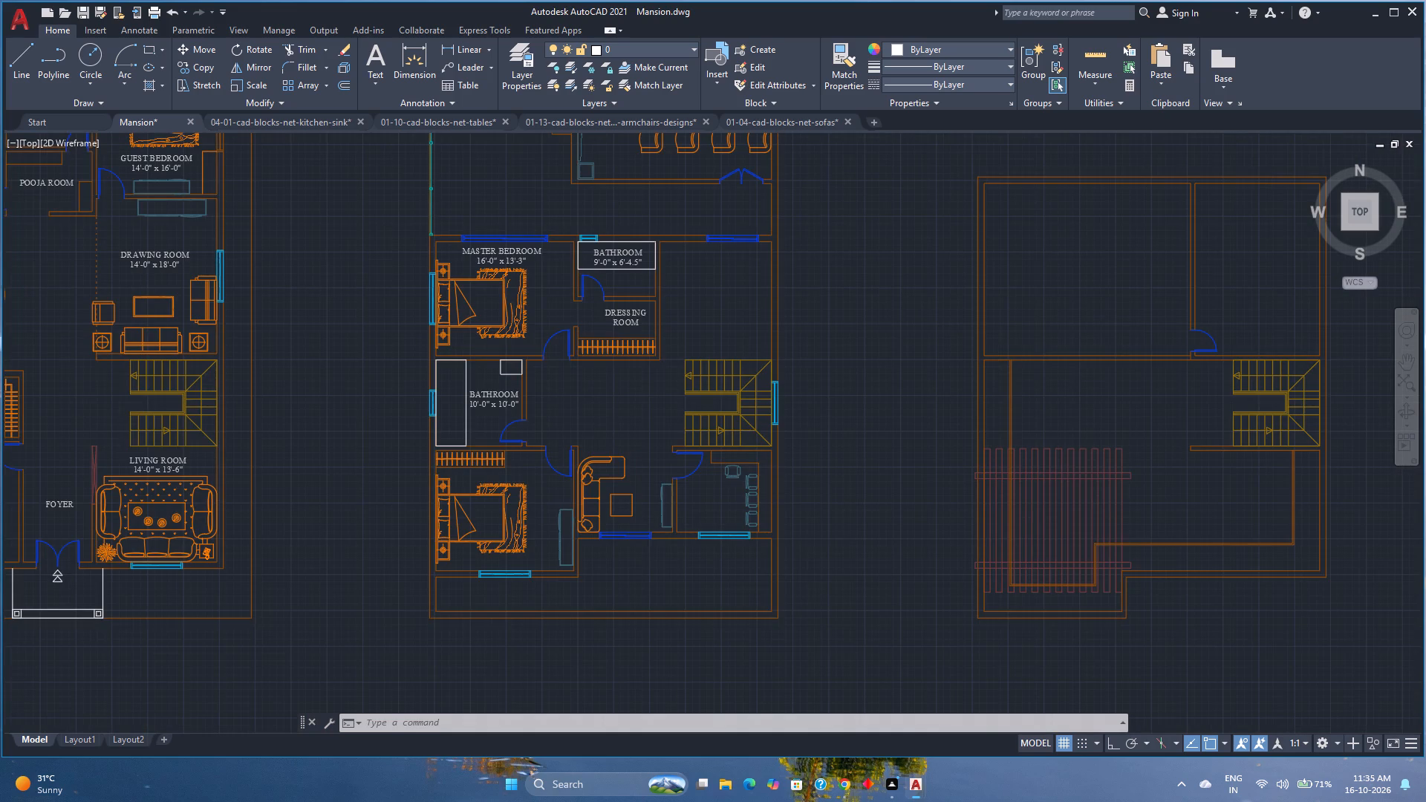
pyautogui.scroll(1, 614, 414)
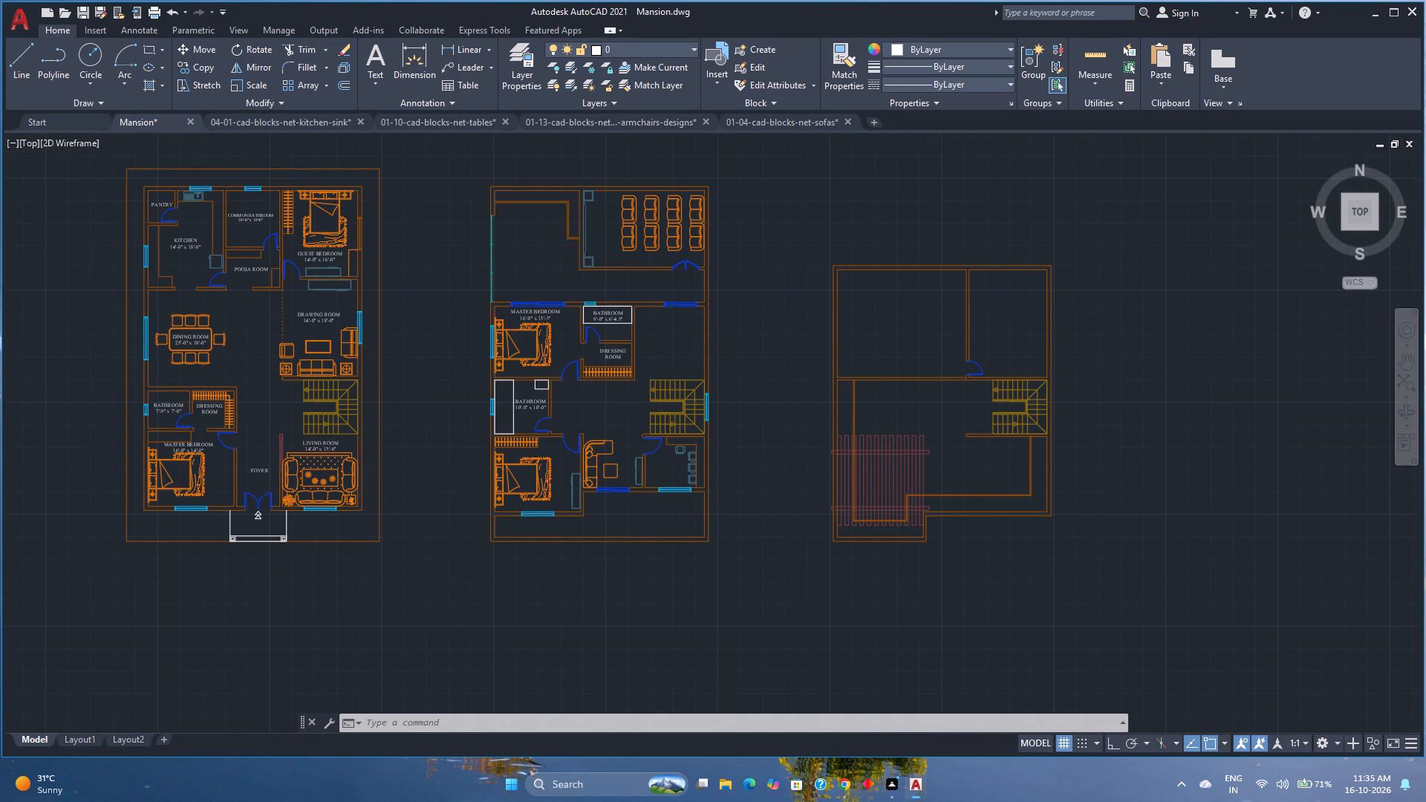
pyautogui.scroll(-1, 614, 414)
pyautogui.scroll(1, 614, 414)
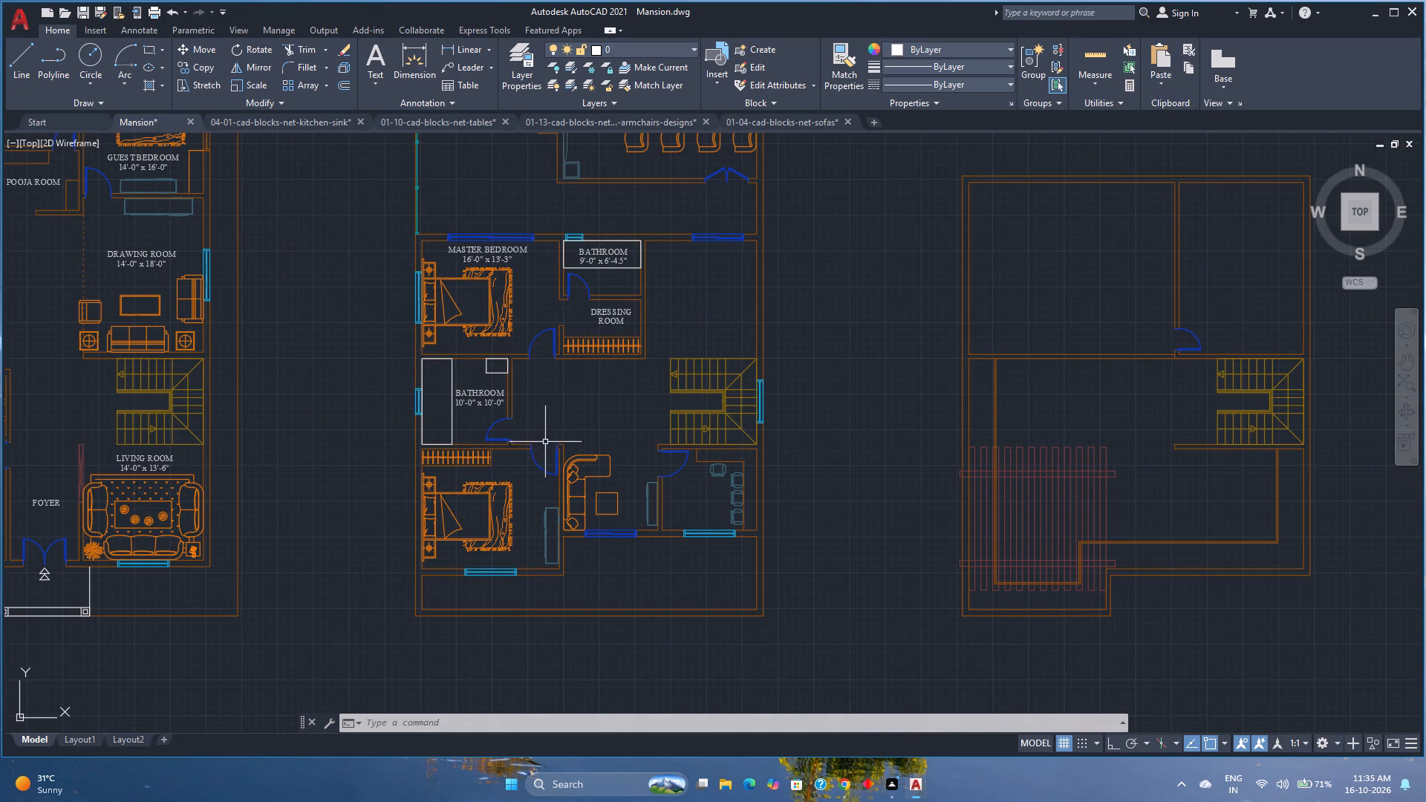
# Copy the GUEST BEDROOM label from the first floor plan into the middle plan's lower bedroom, between the rug and the window.
pyautogui.moveTo(533, 457); pyautogui.dragTo(574, 416, button='middle')
pyautogui.middleClick(574, 416)
pyautogui.scroll(1, 570, 430)
pyautogui.moveTo(570, 430); pyautogui.dragTo(590, 428, button='middle')
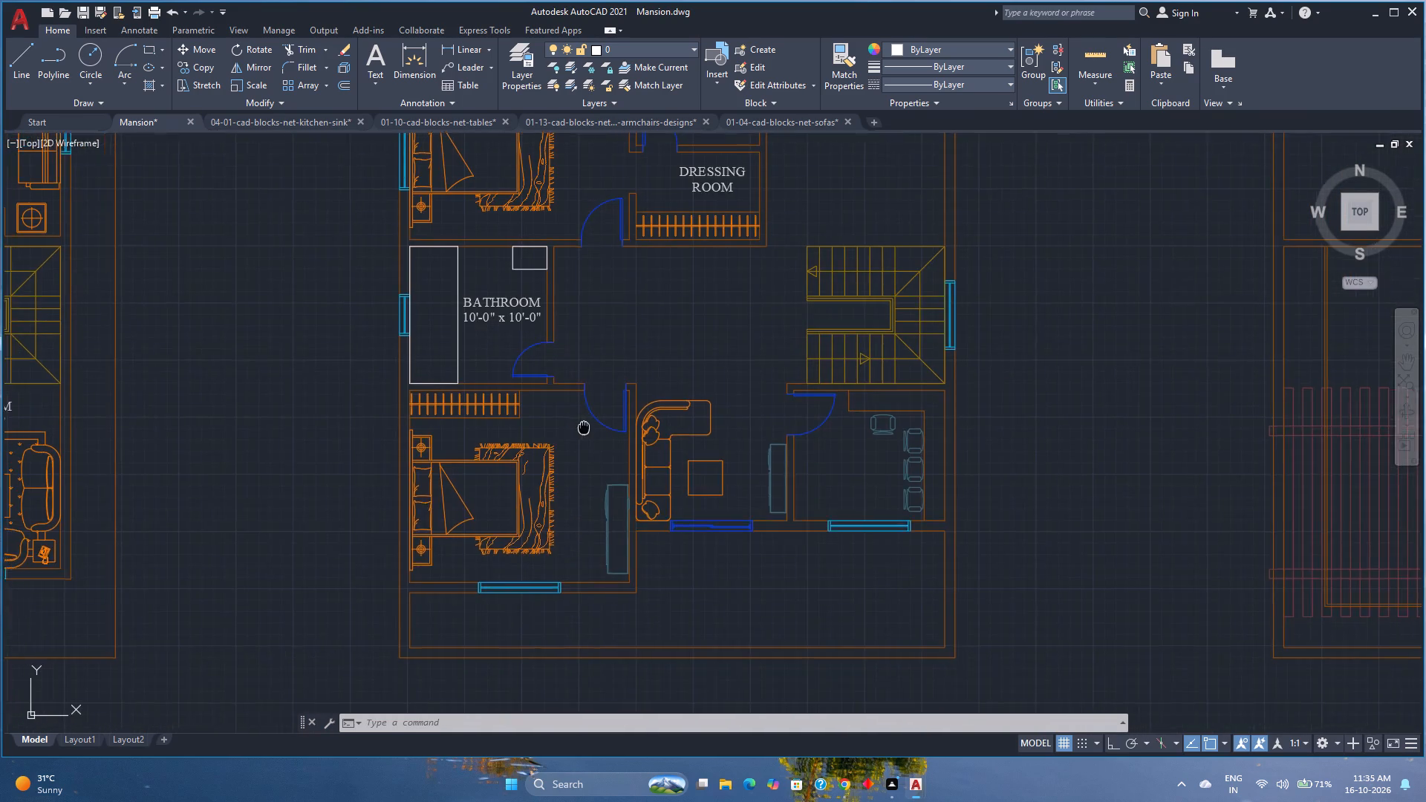
pyautogui.moveTo(590, 428); pyautogui.dragTo(814, 415, button='middle')
pyautogui.scroll(-1, 814, 415)
pyautogui.moveTo(581, 284); pyautogui.dragTo(578, 307, button='middle')
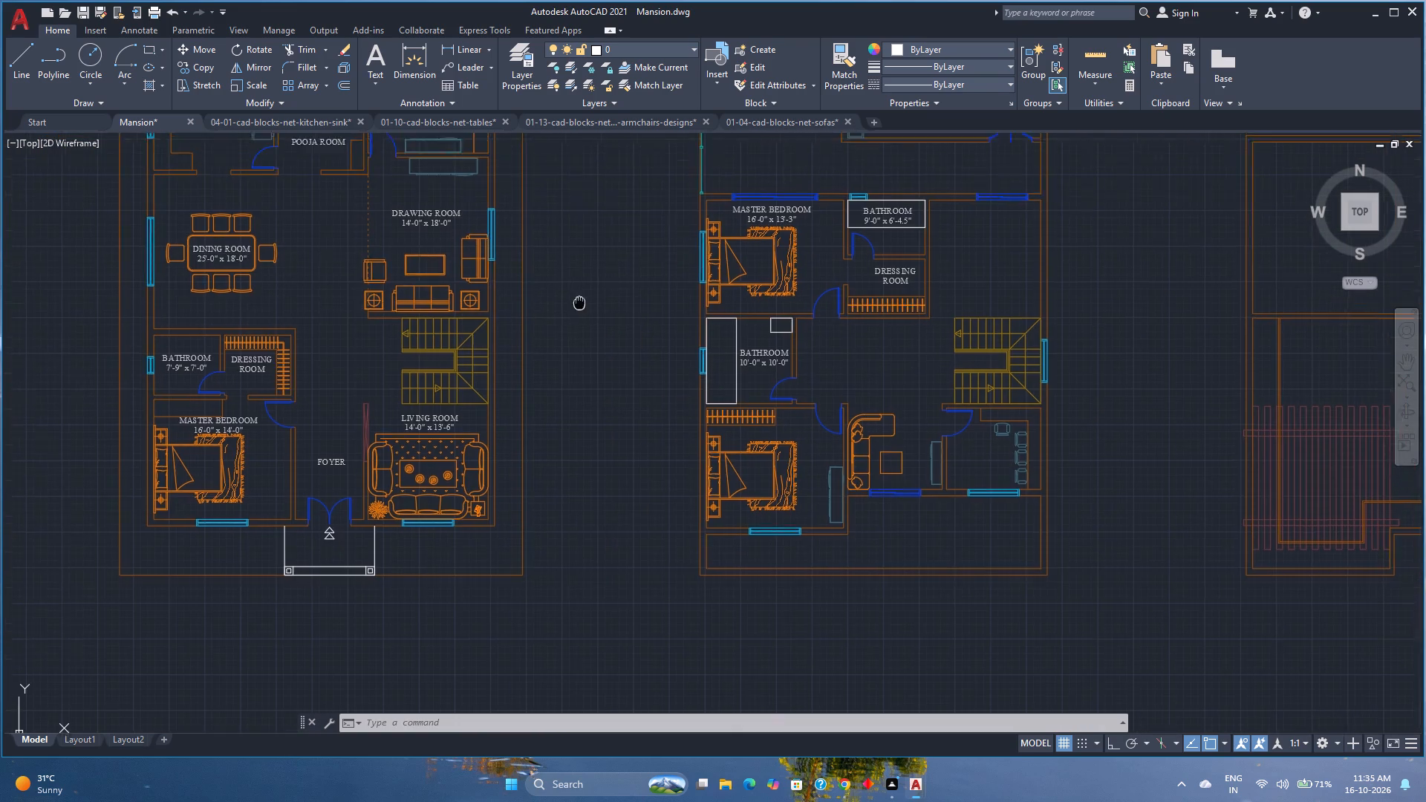
pyautogui.moveTo(578, 307); pyautogui.dragTo(526, 449, button='middle')
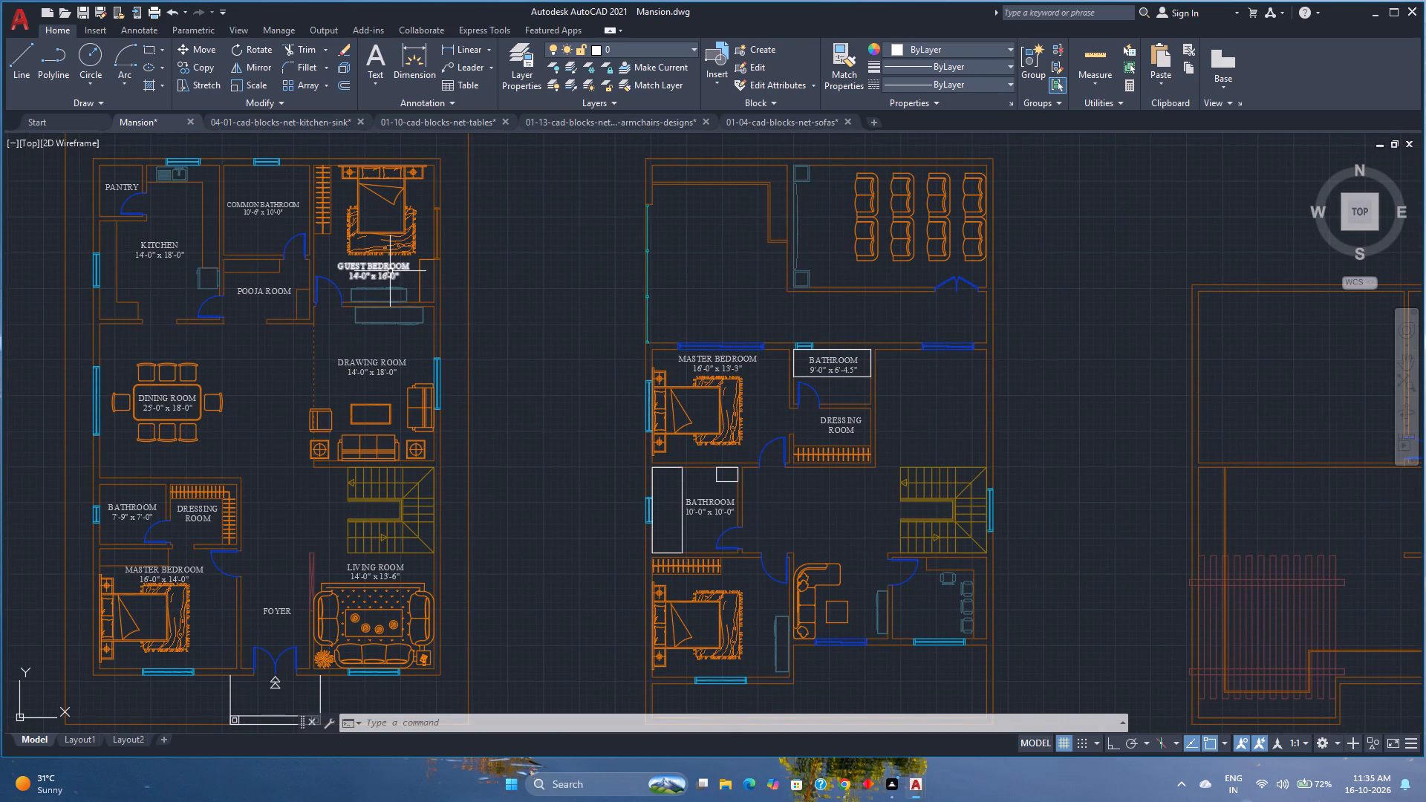
pyautogui.click(390, 271)
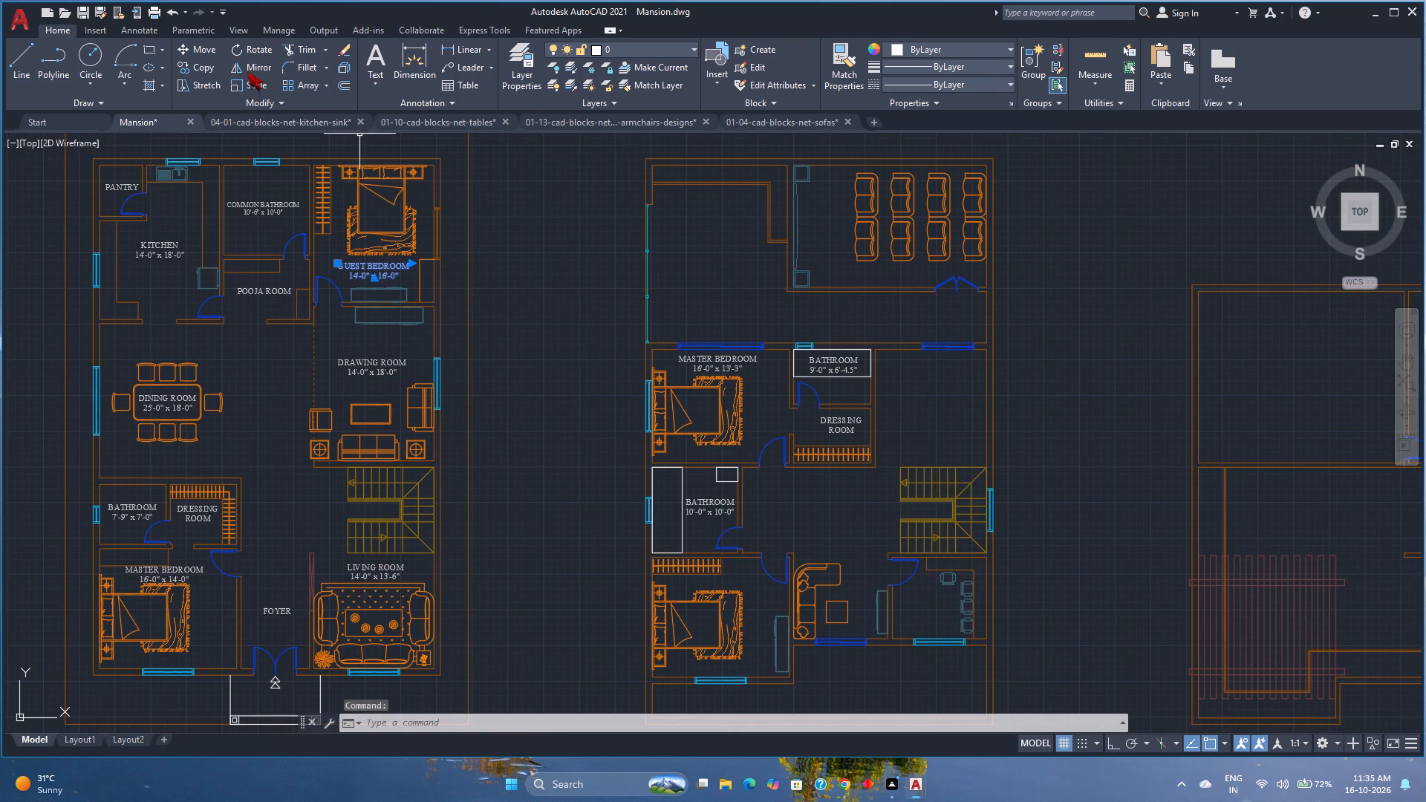
pyautogui.click(190, 62)
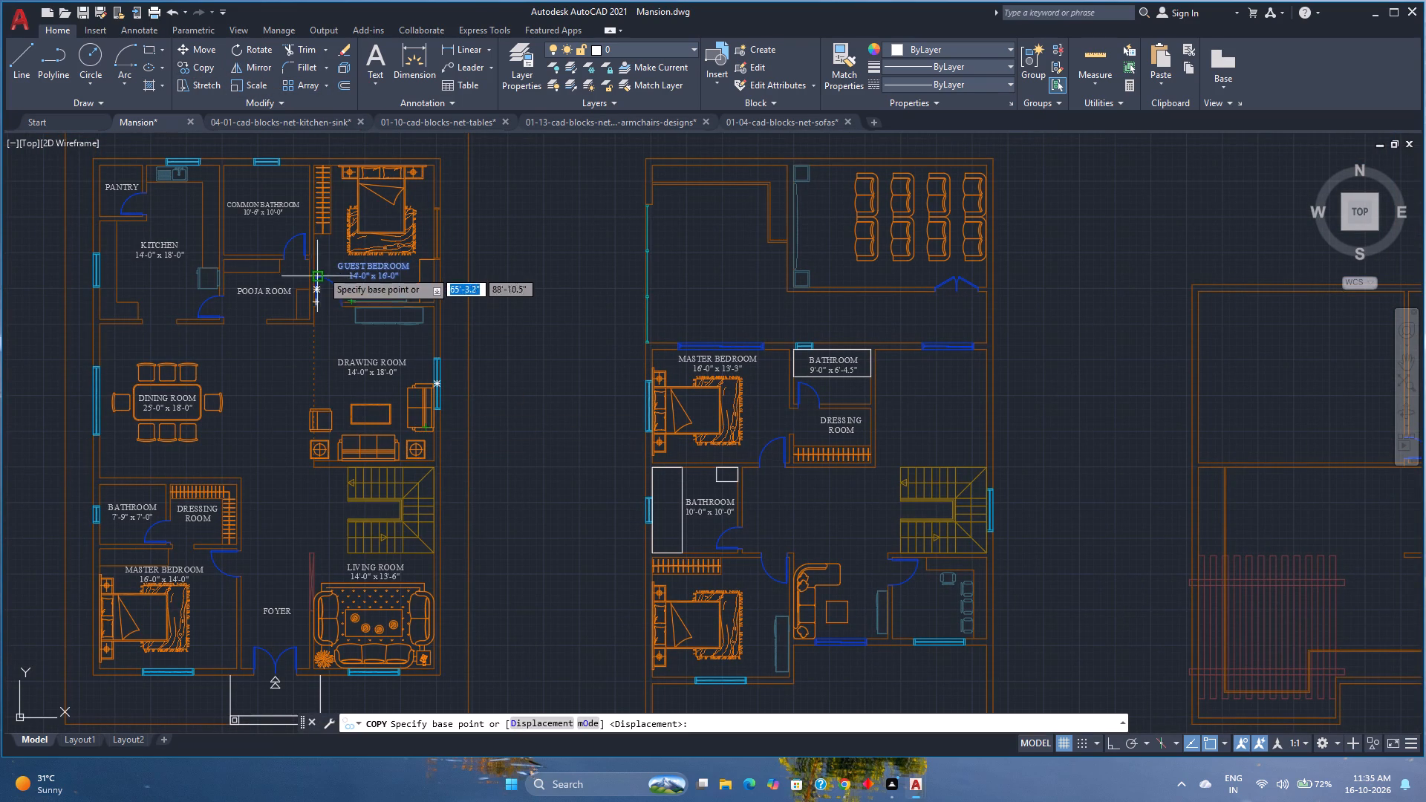
pyautogui.click(338, 261)
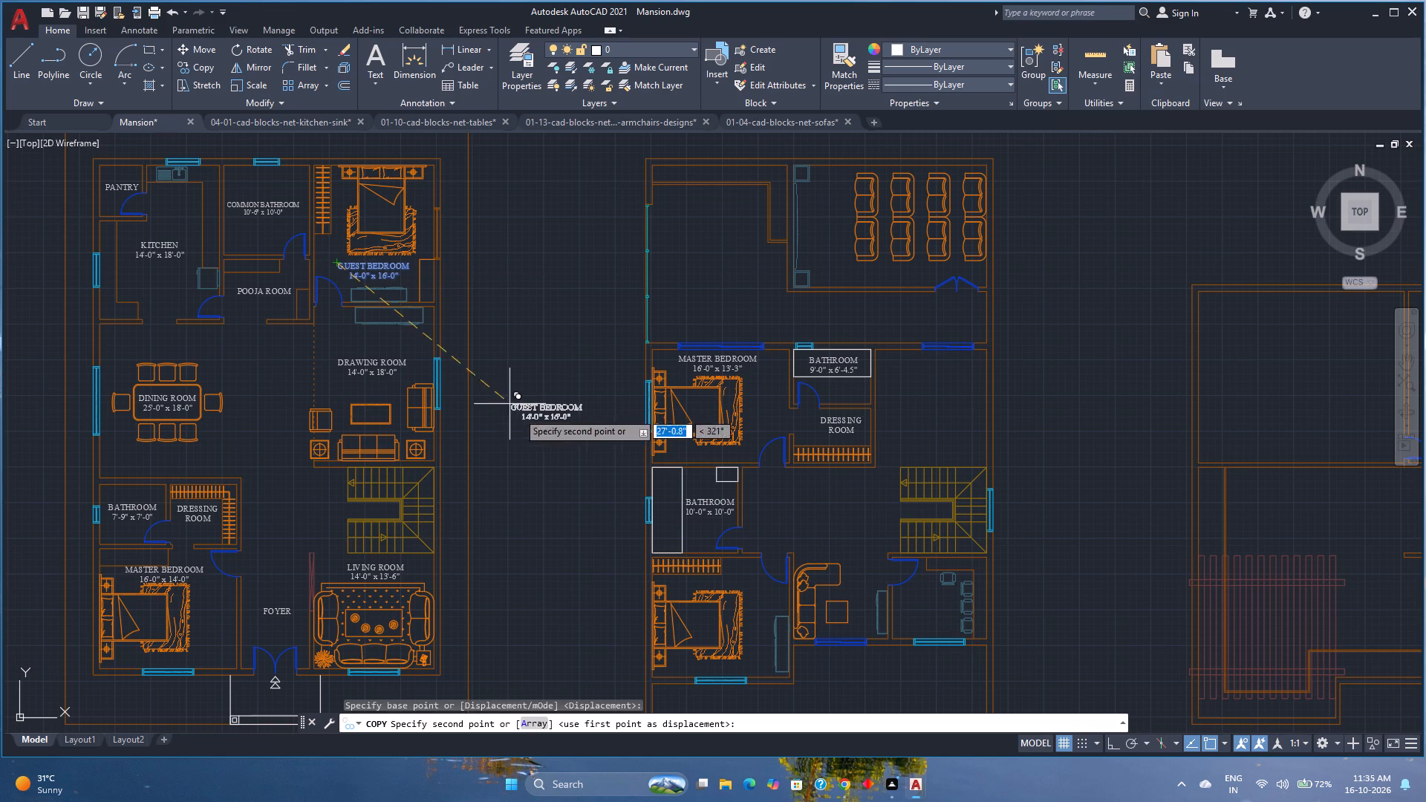
pyautogui.scroll(1, 665, 628)
pyautogui.moveTo(665, 628); pyautogui.dragTo(577, 490, button='middle')
pyautogui.middleClick(577, 490)
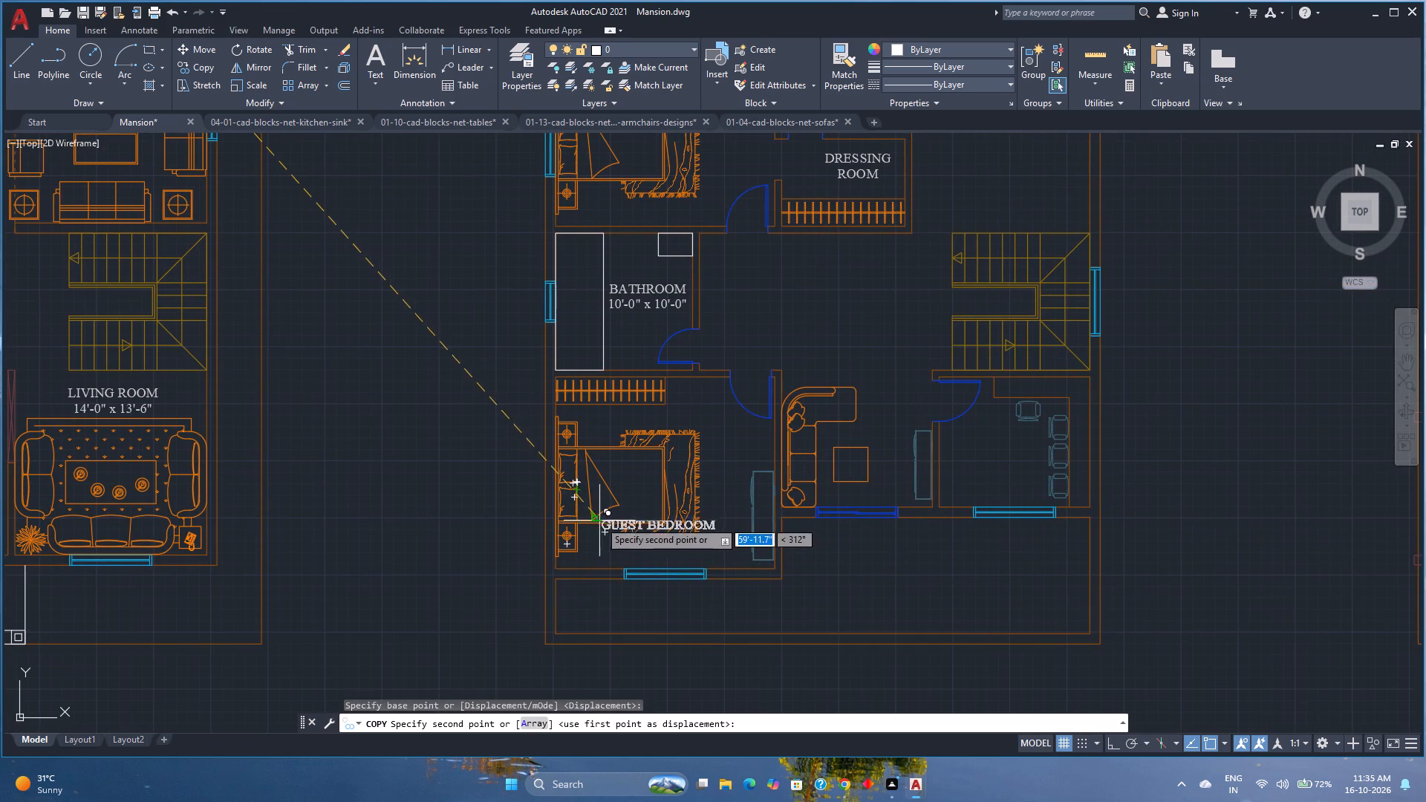
pyautogui.scroll(2, 611, 554)
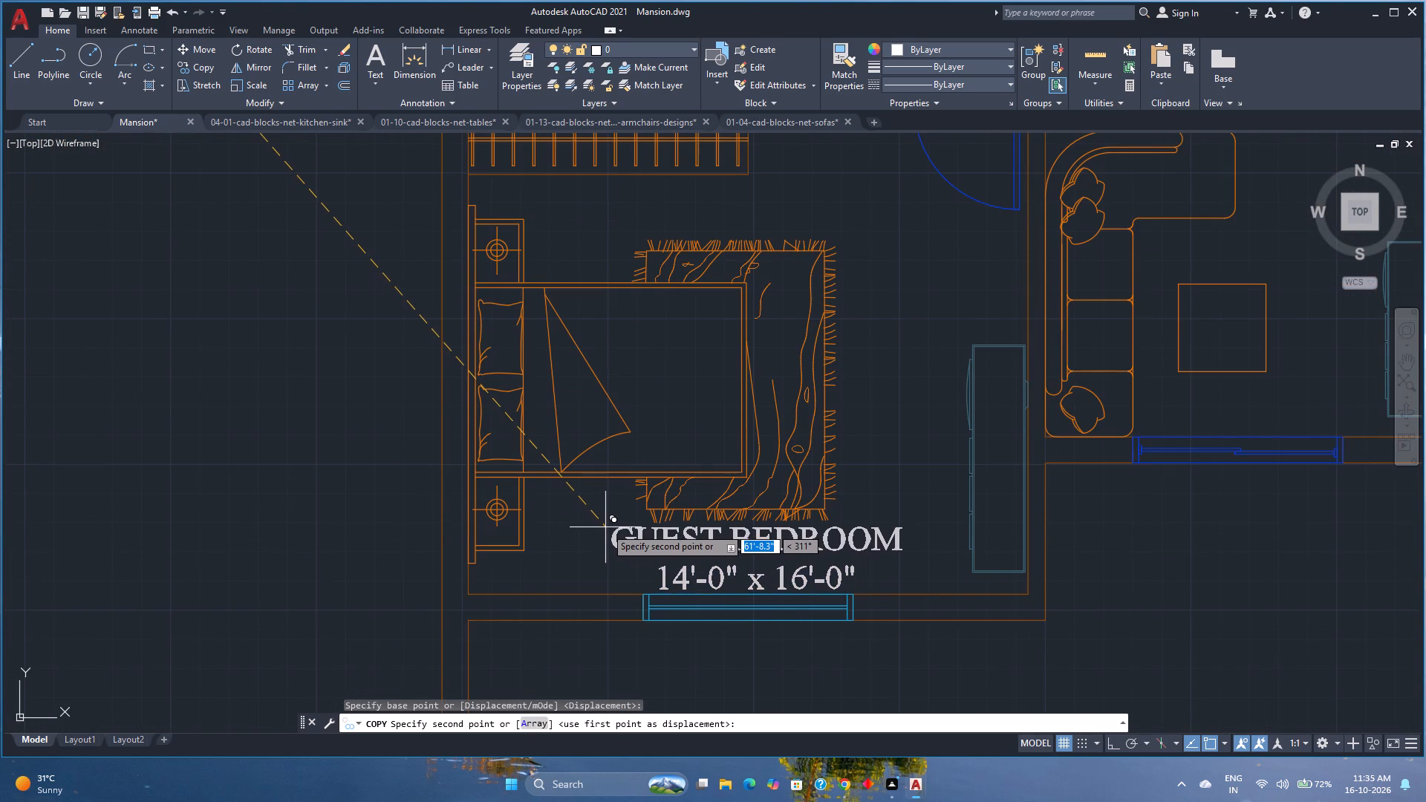
pyautogui.click(605, 527)
pyautogui.scroll(-3, 590, 468)
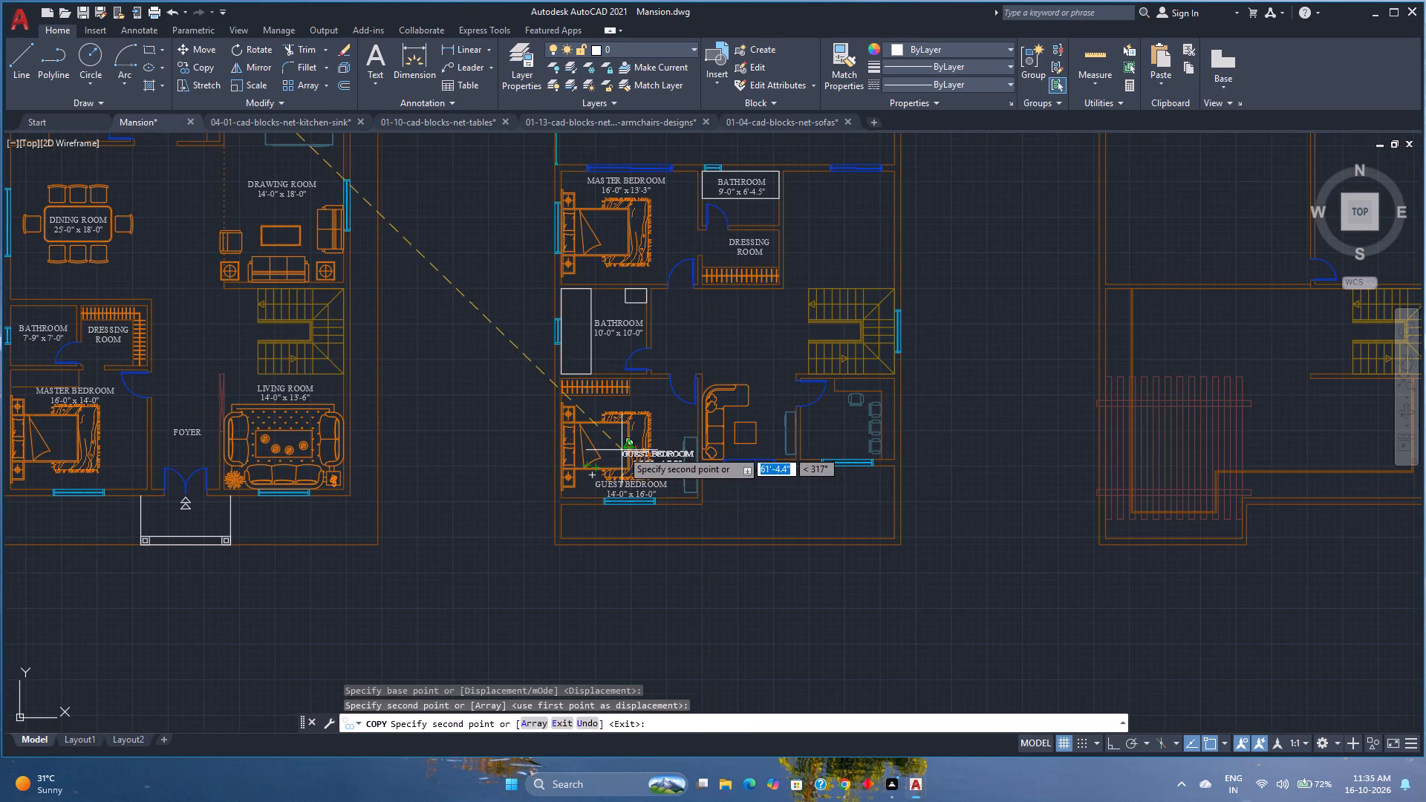
pyautogui.moveTo(622, 450); pyautogui.dragTo(464, 554, button='middle')
pyautogui.moveTo(639, 315); pyautogui.dragTo(643, 402, button='middle')
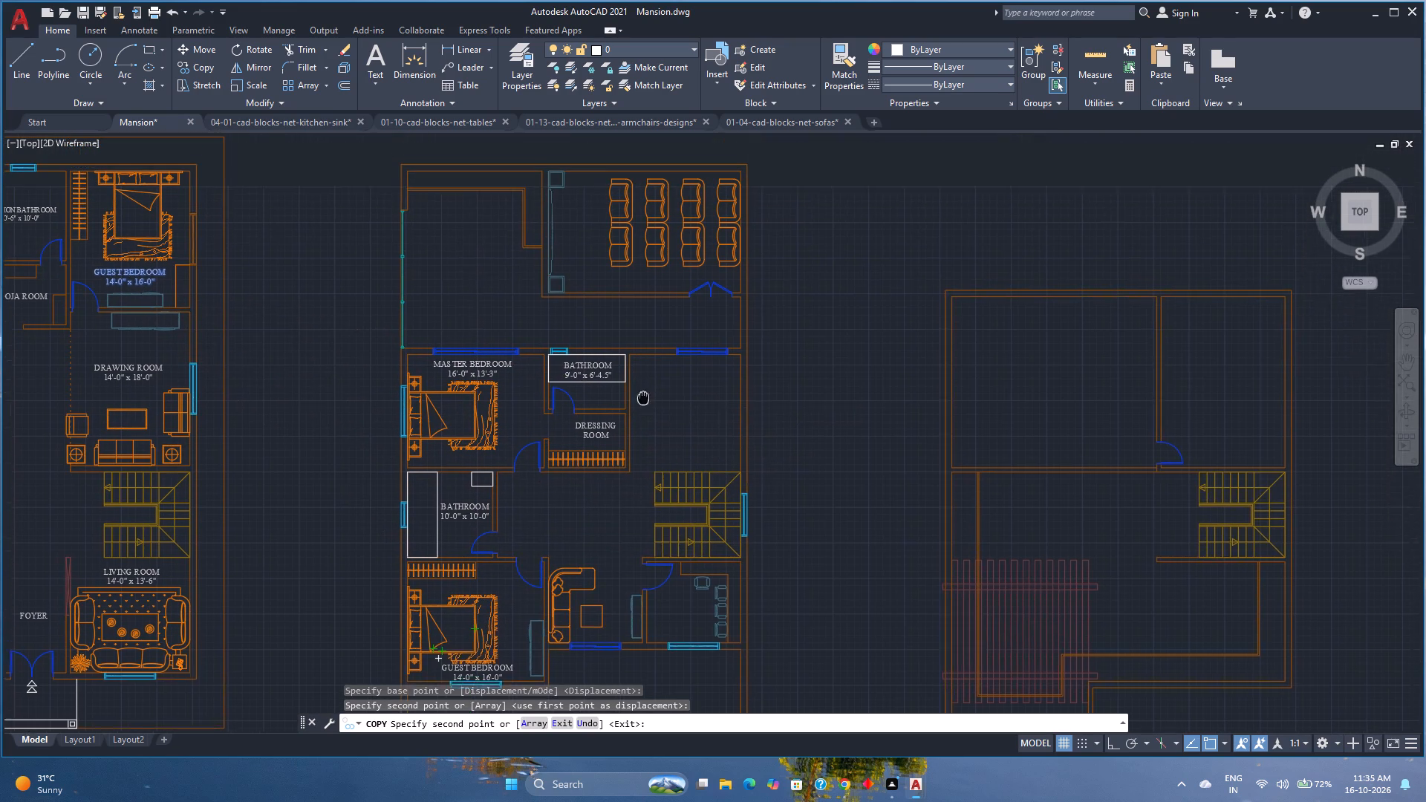
pyautogui.moveTo(643, 402); pyautogui.dragTo(642, 424, button='middle')
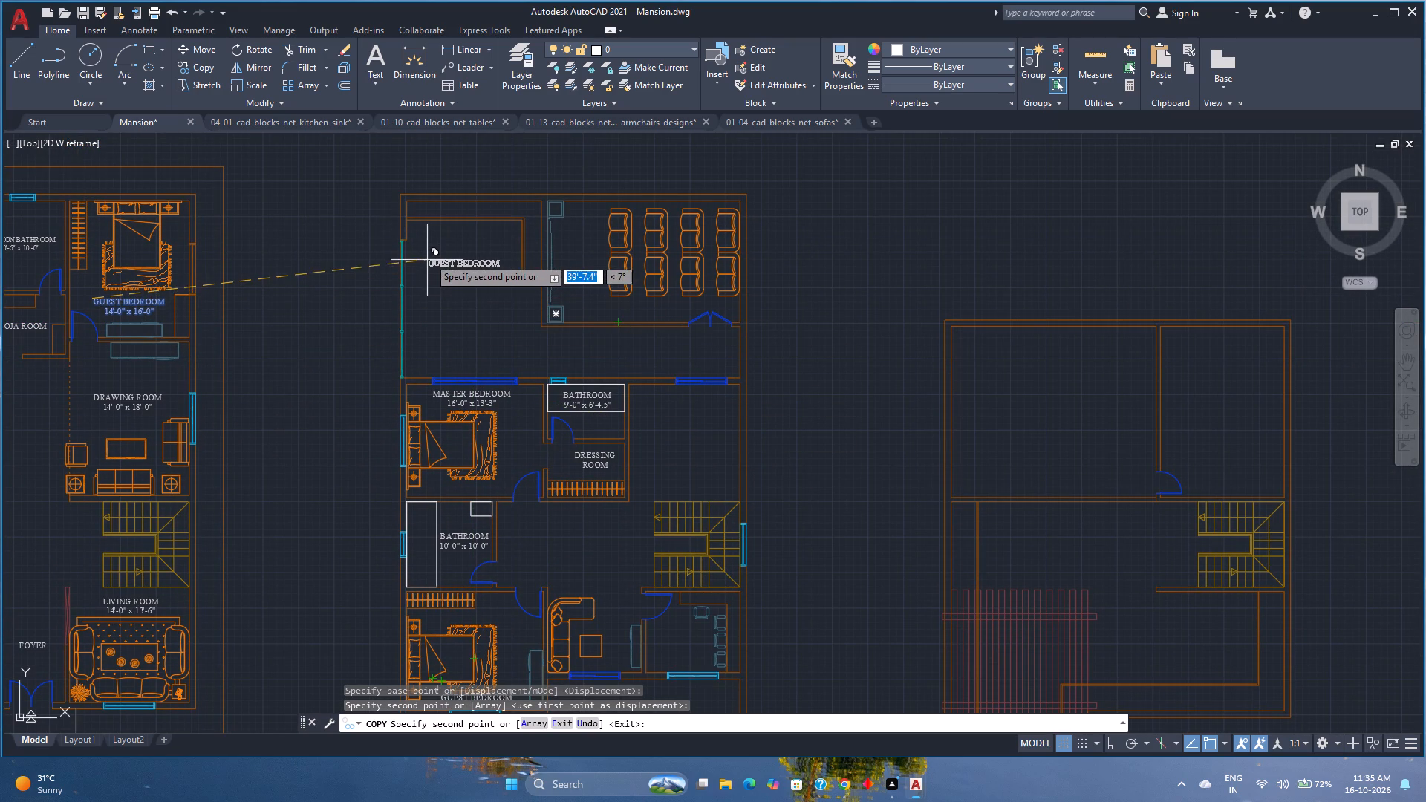
pyautogui.press('Escape')
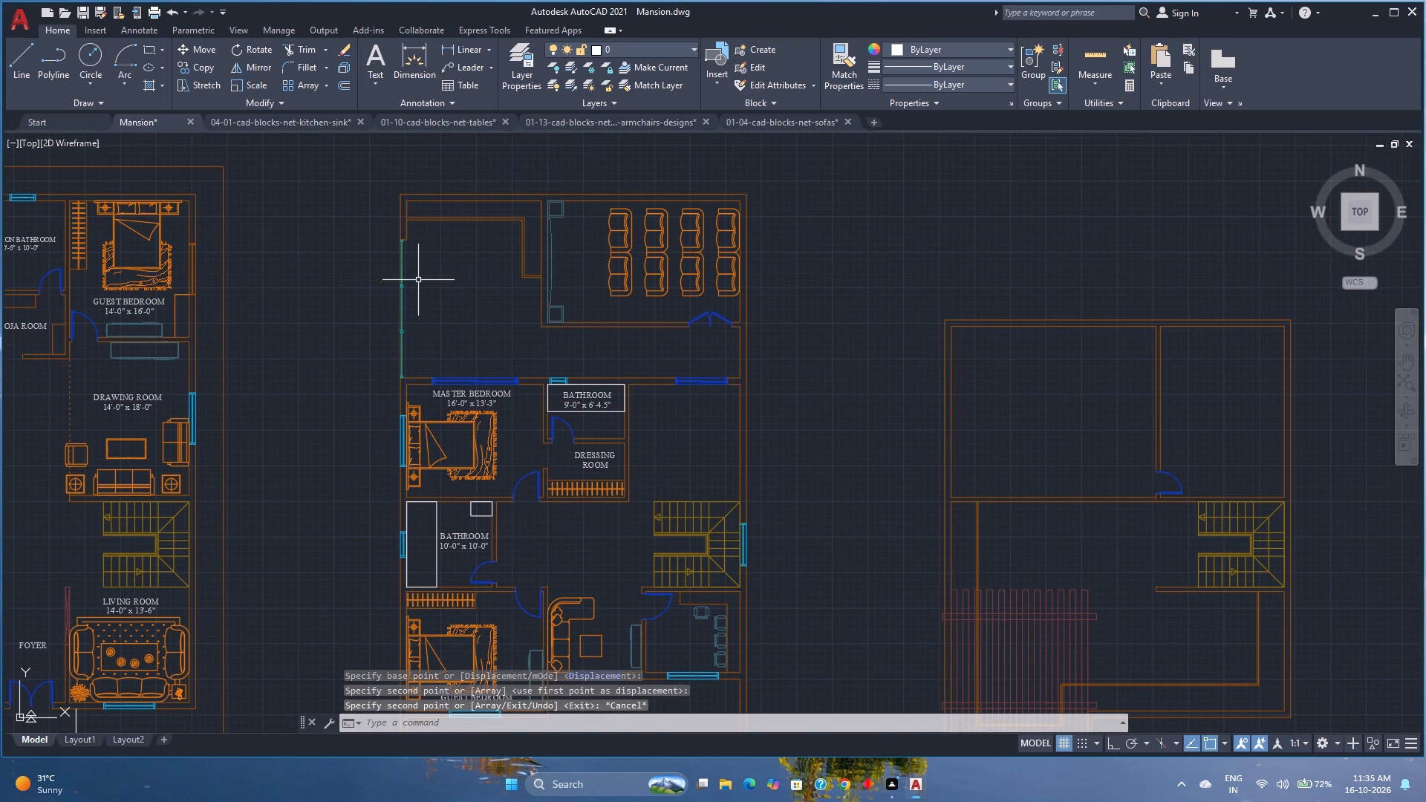
# Set the size line of the middle plan's GUEST BEDROOM label to 16'-0" x 14'-0".
pyautogui.scroll(-1, 538, 531)
pyautogui.moveTo(537, 531); pyautogui.dragTo(565, 431, button='middle')
pyautogui.middleClick(565, 431)
pyautogui.scroll(1, 622, 512)
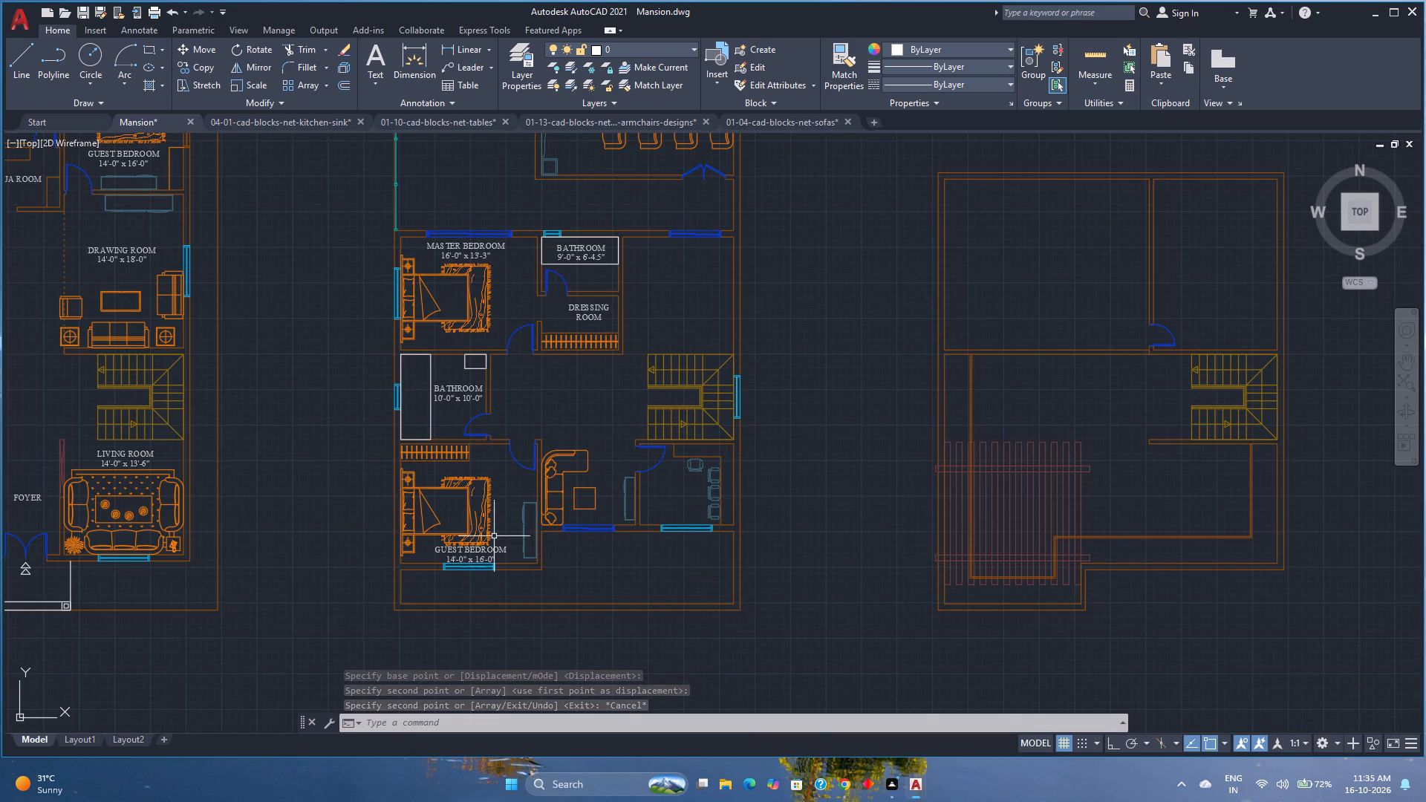
pyautogui.scroll(2, 489, 550)
pyautogui.moveTo(489, 550); pyautogui.dragTo(654, 516, button='middle')
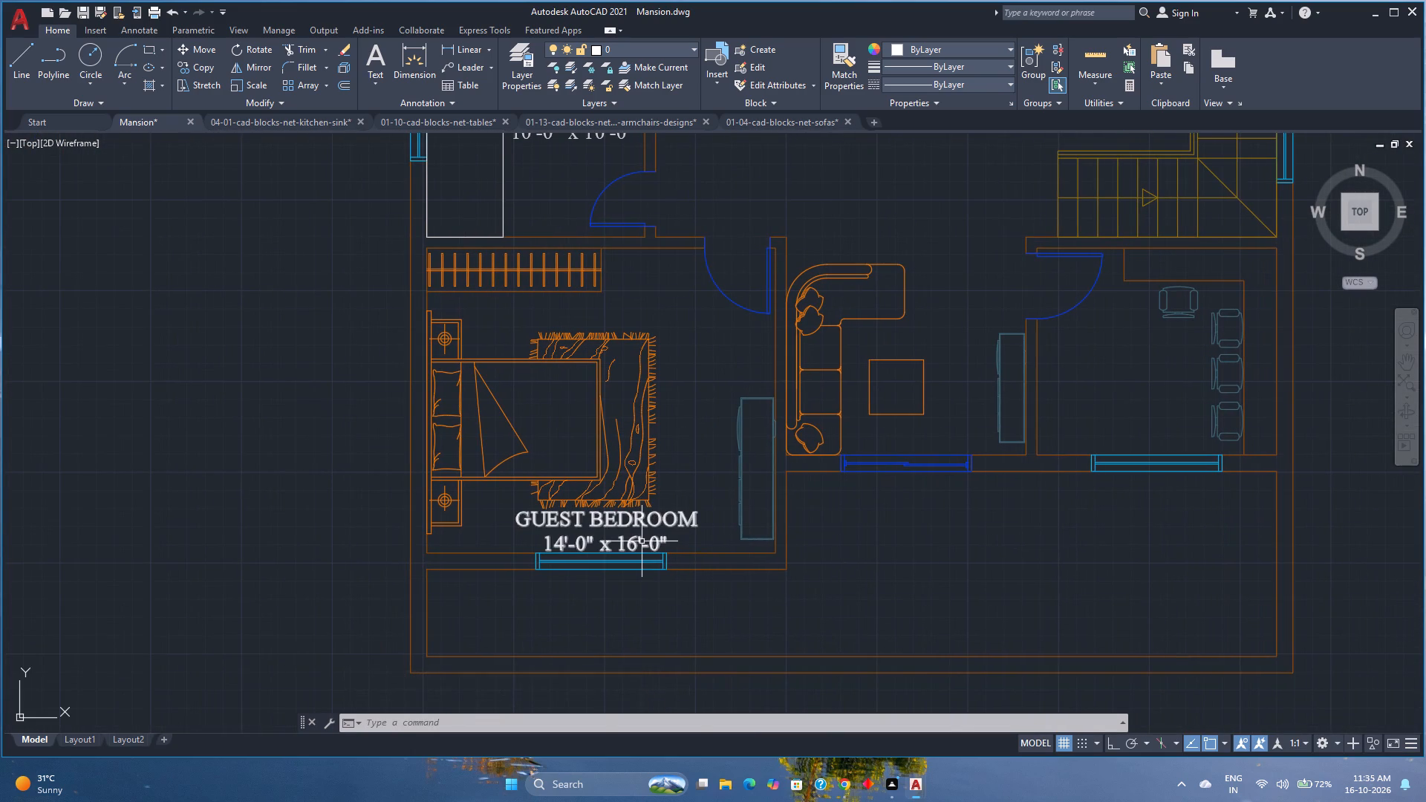
pyautogui.doubleClick(642, 541)
pyautogui.click(565, 542)
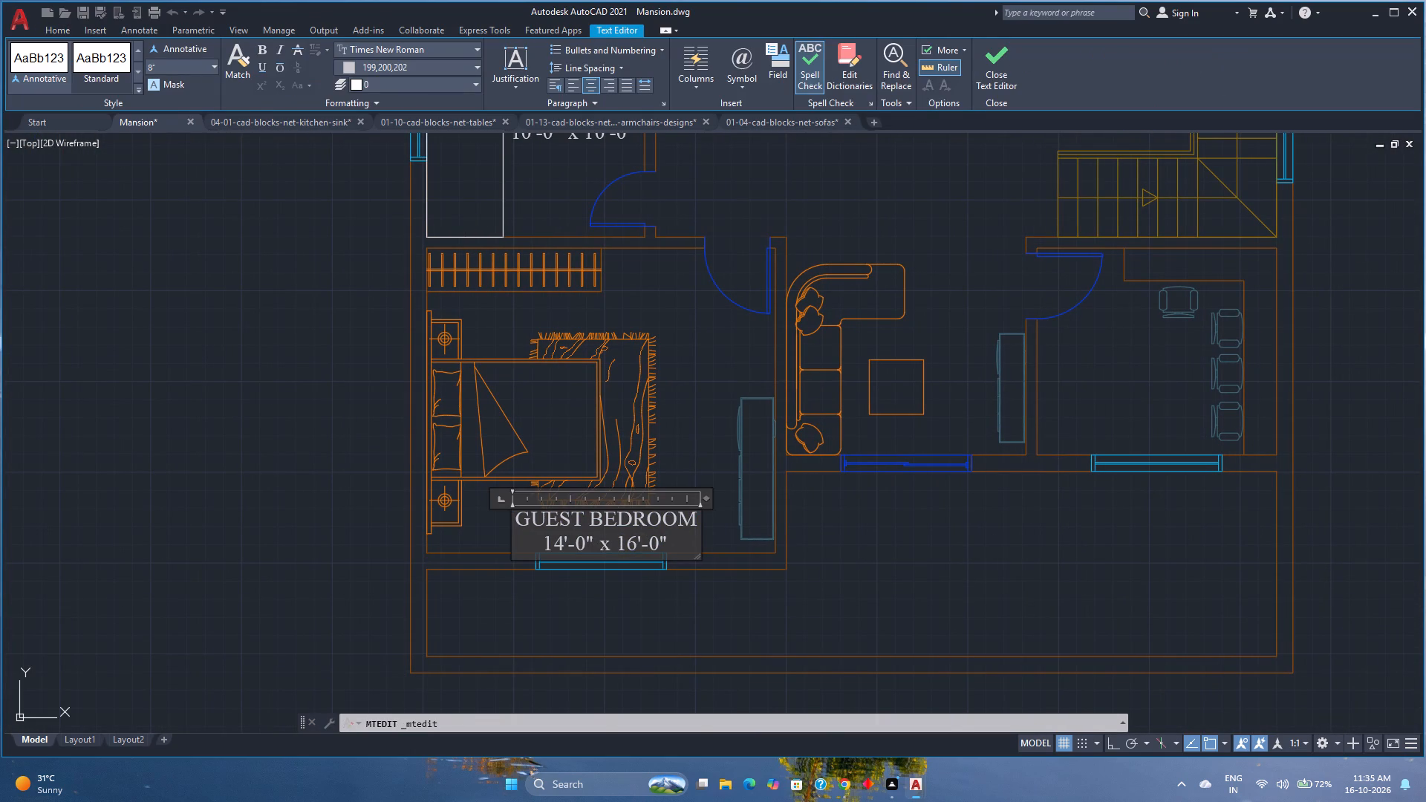
pyautogui.press('BackSpace')
pyautogui.press('6')
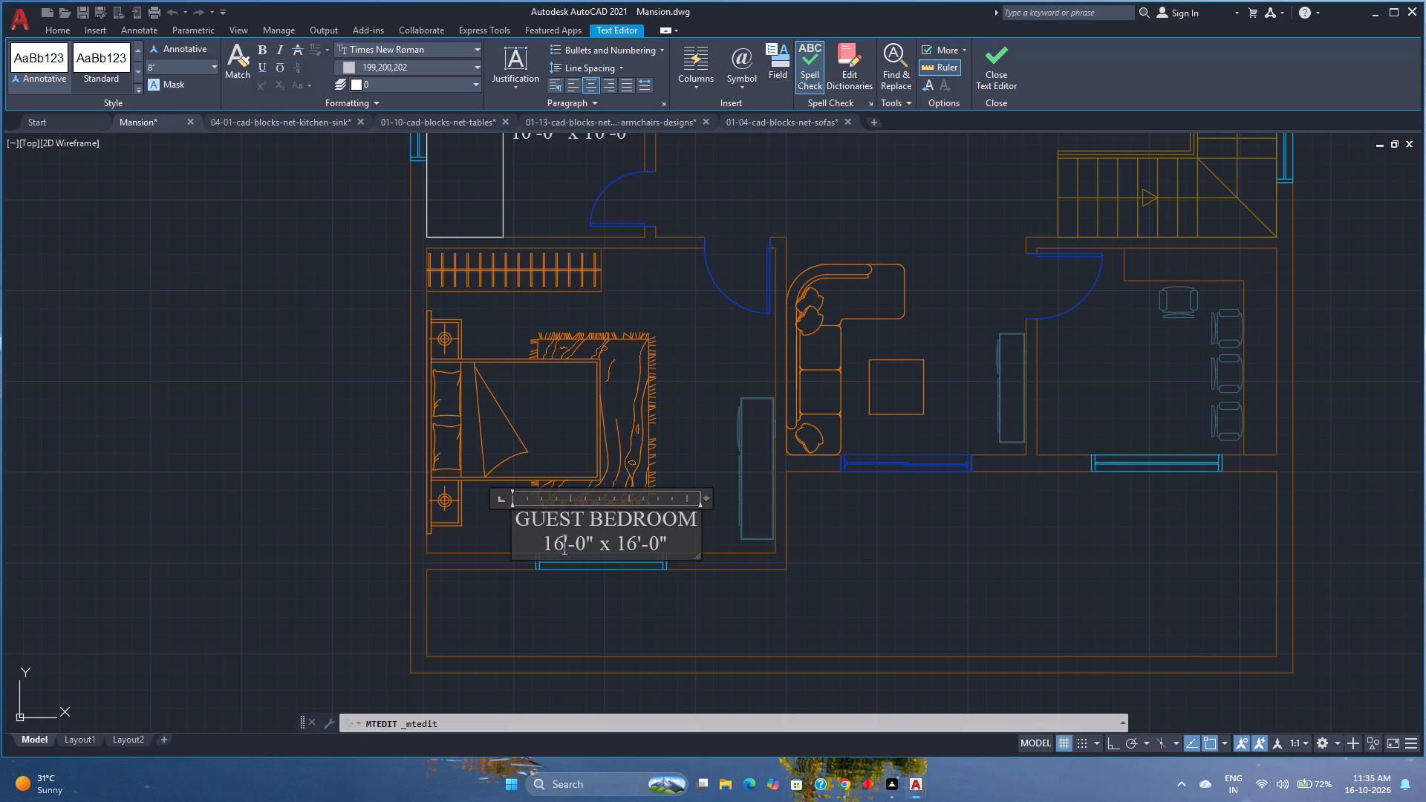
pyautogui.click(635, 537)
pyautogui.press('BackSpace')
pyautogui.press('BackSpace')
pyautogui.press('4')
pyautogui.press('Left')
pyautogui.press('1')
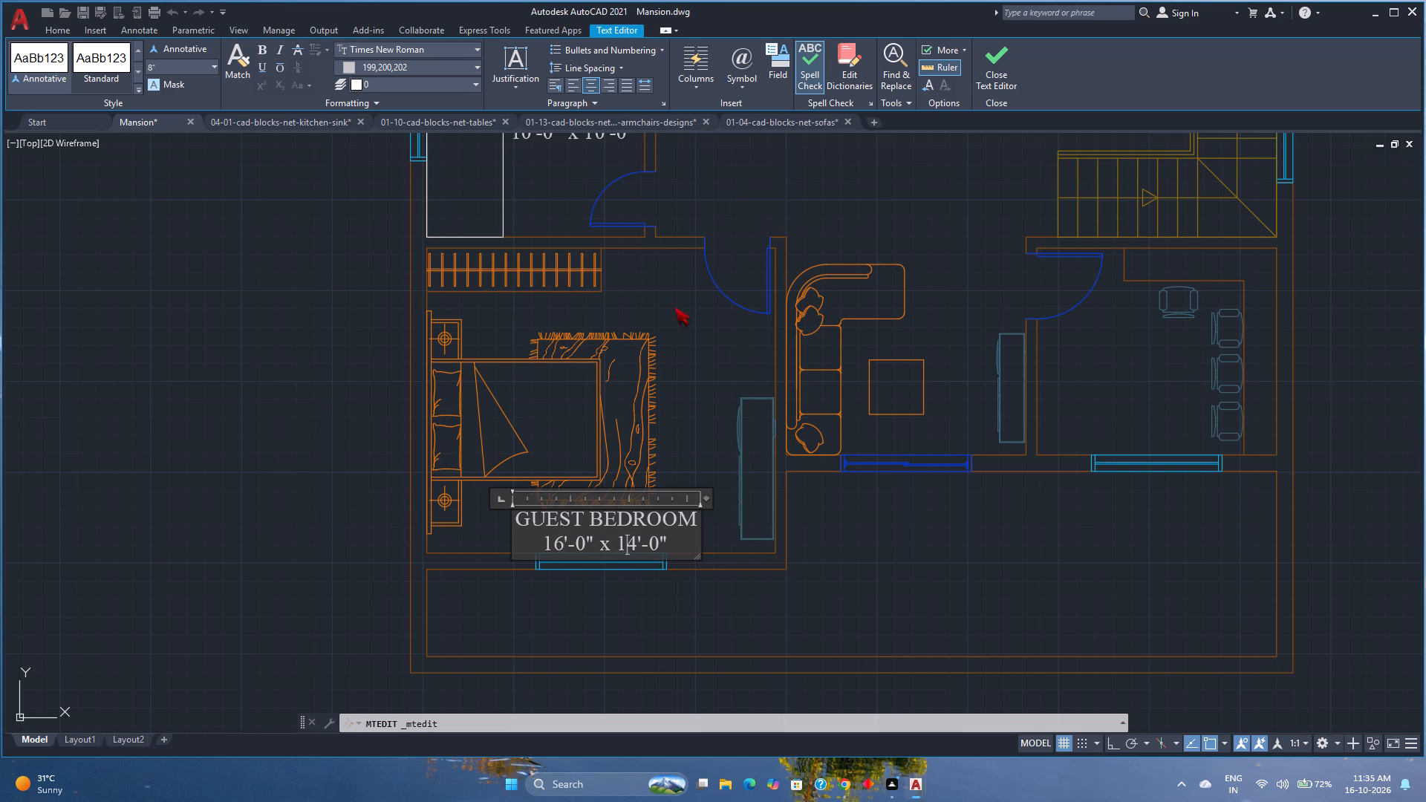
pyautogui.click(984, 53)
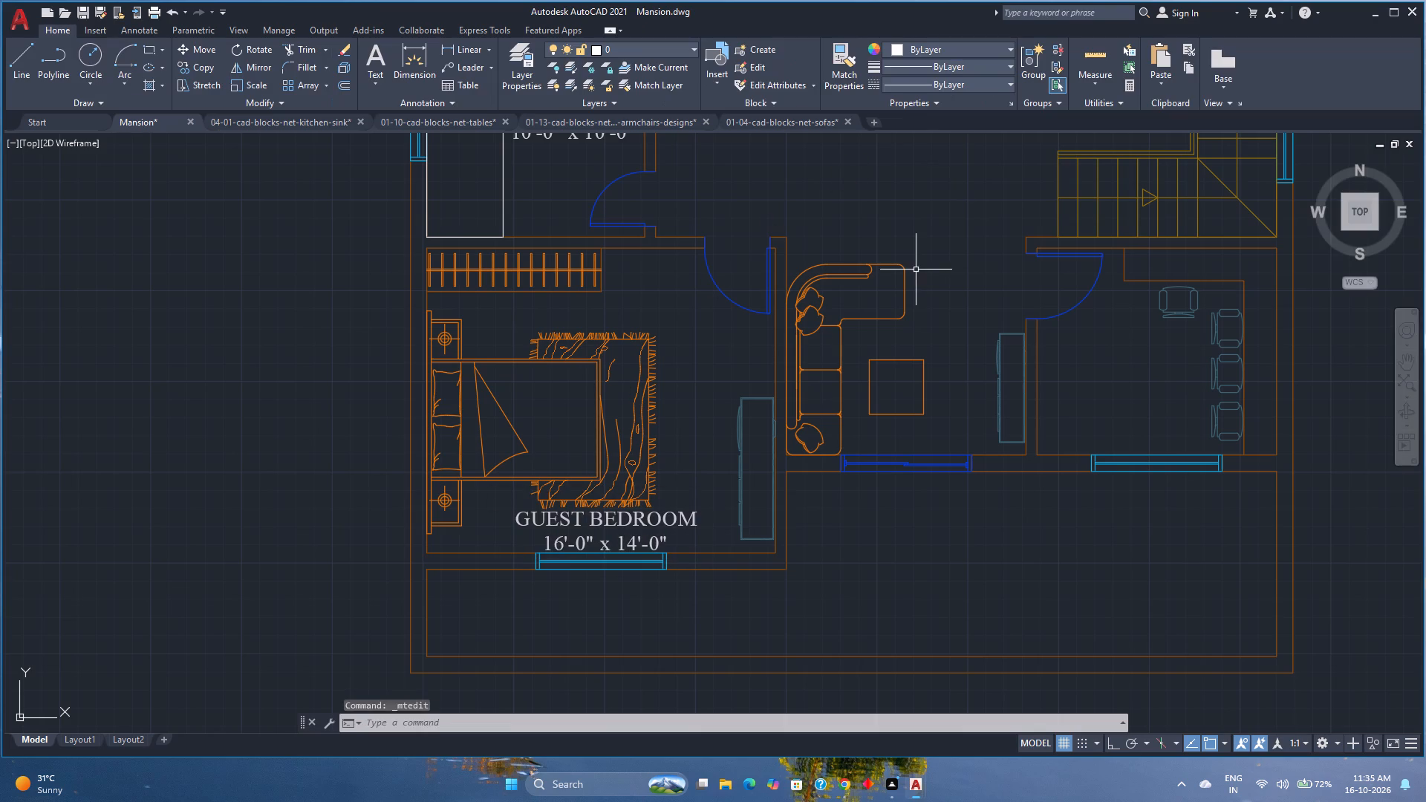
# Copy the middle plan's corner sofa and coffee table into the open area beside the upper bathroom and dressing room.
pyautogui.scroll(-1, 877, 365)
pyautogui.moveTo(877, 365); pyautogui.dragTo(765, 568, button='middle')
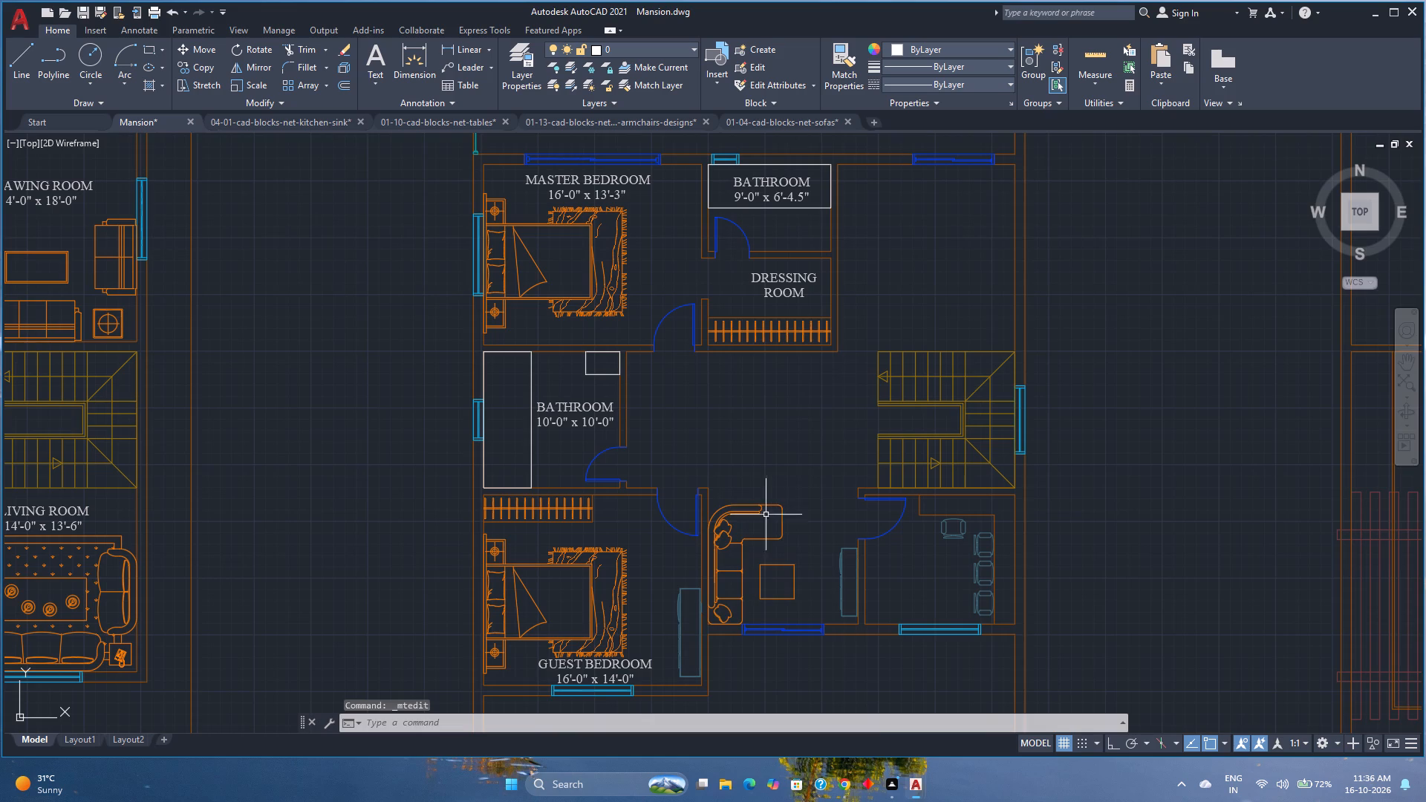
pyautogui.click(758, 511)
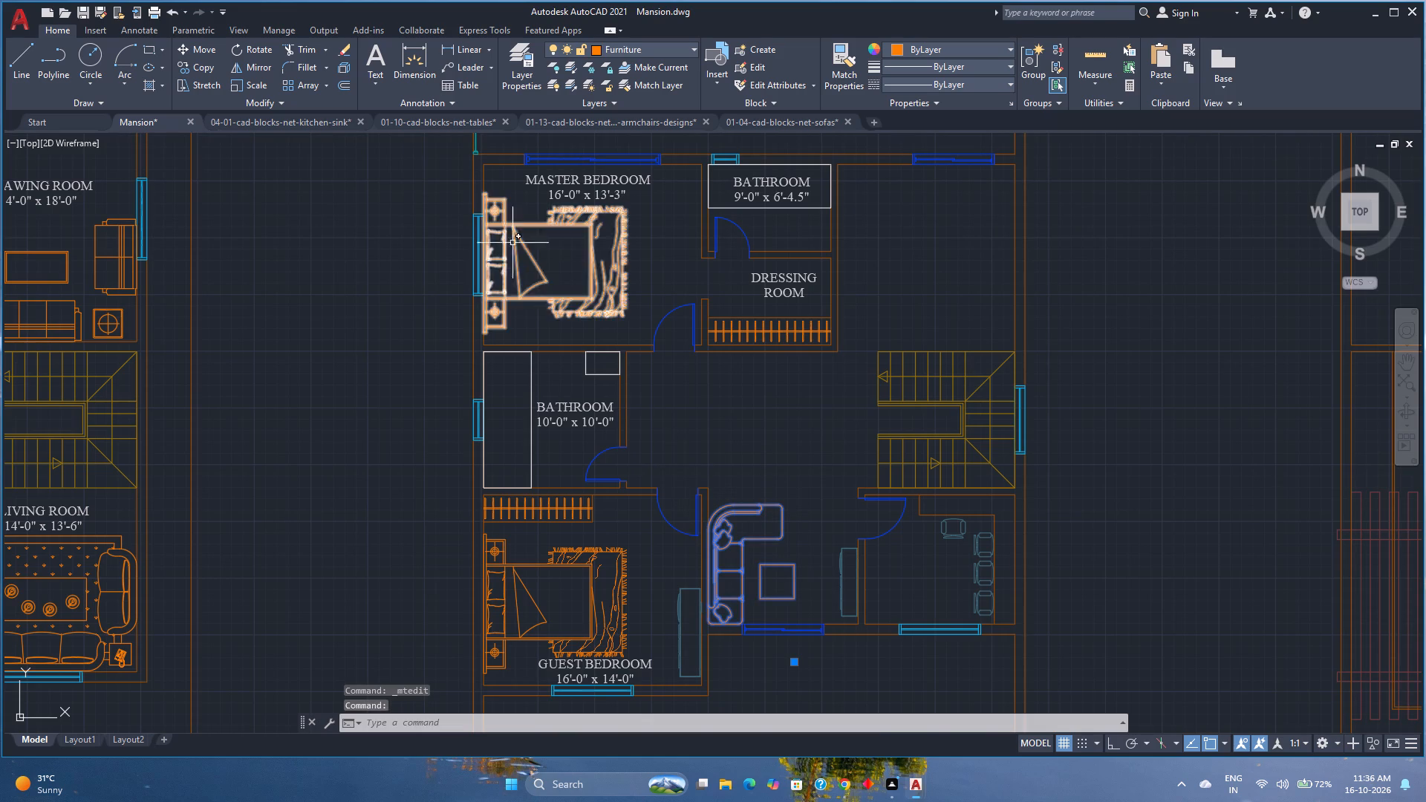
pyautogui.click(203, 65)
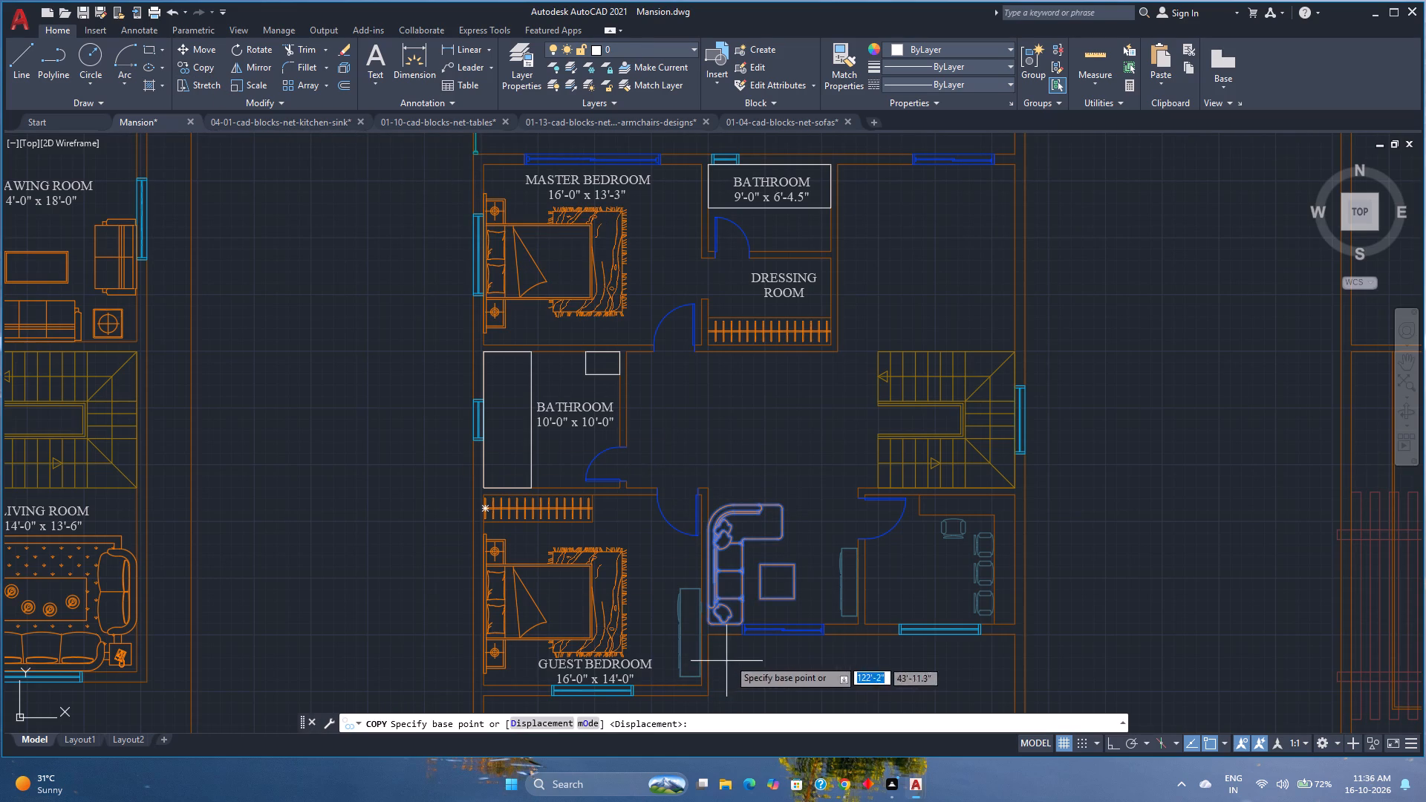
pyautogui.click(706, 627)
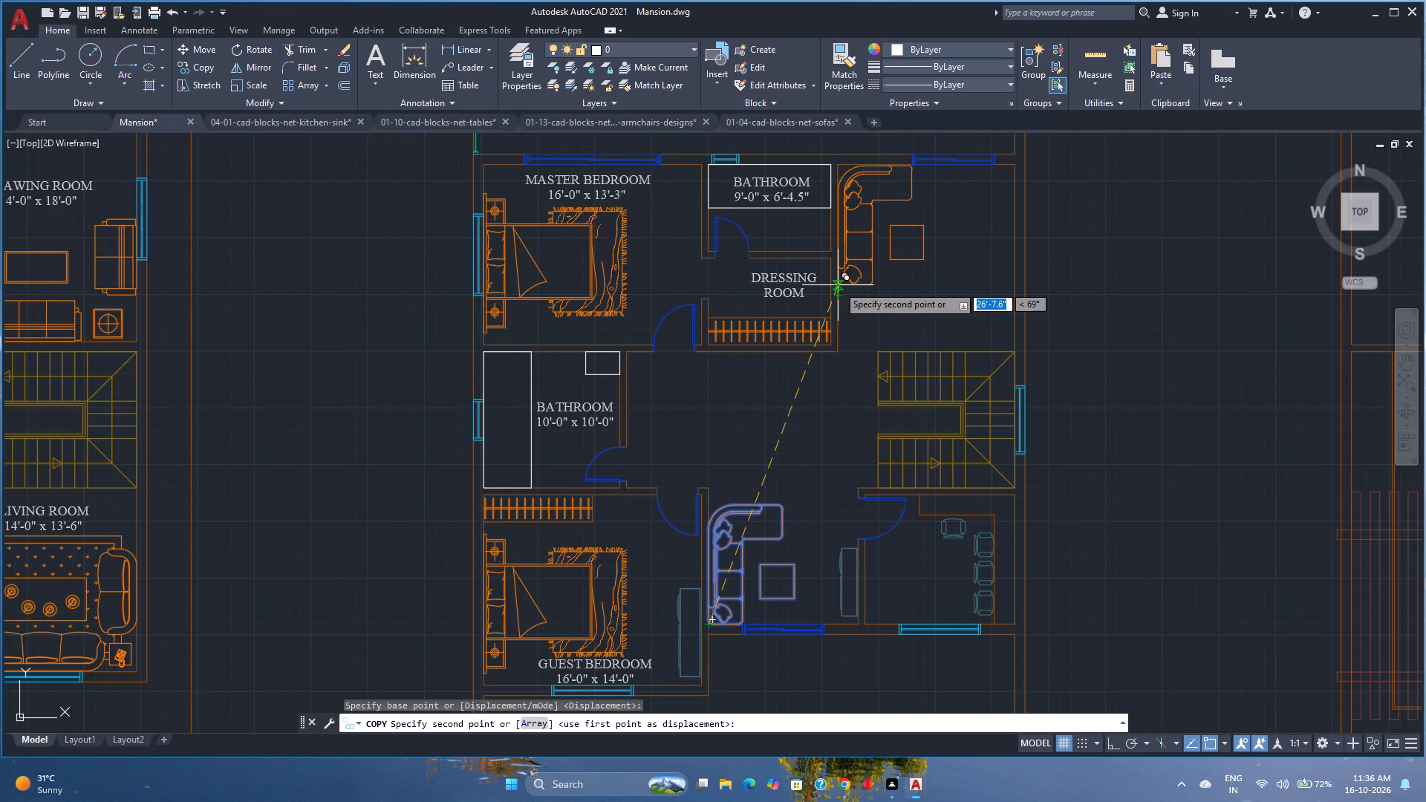
pyautogui.click(838, 285)
pyautogui.press('Escape')
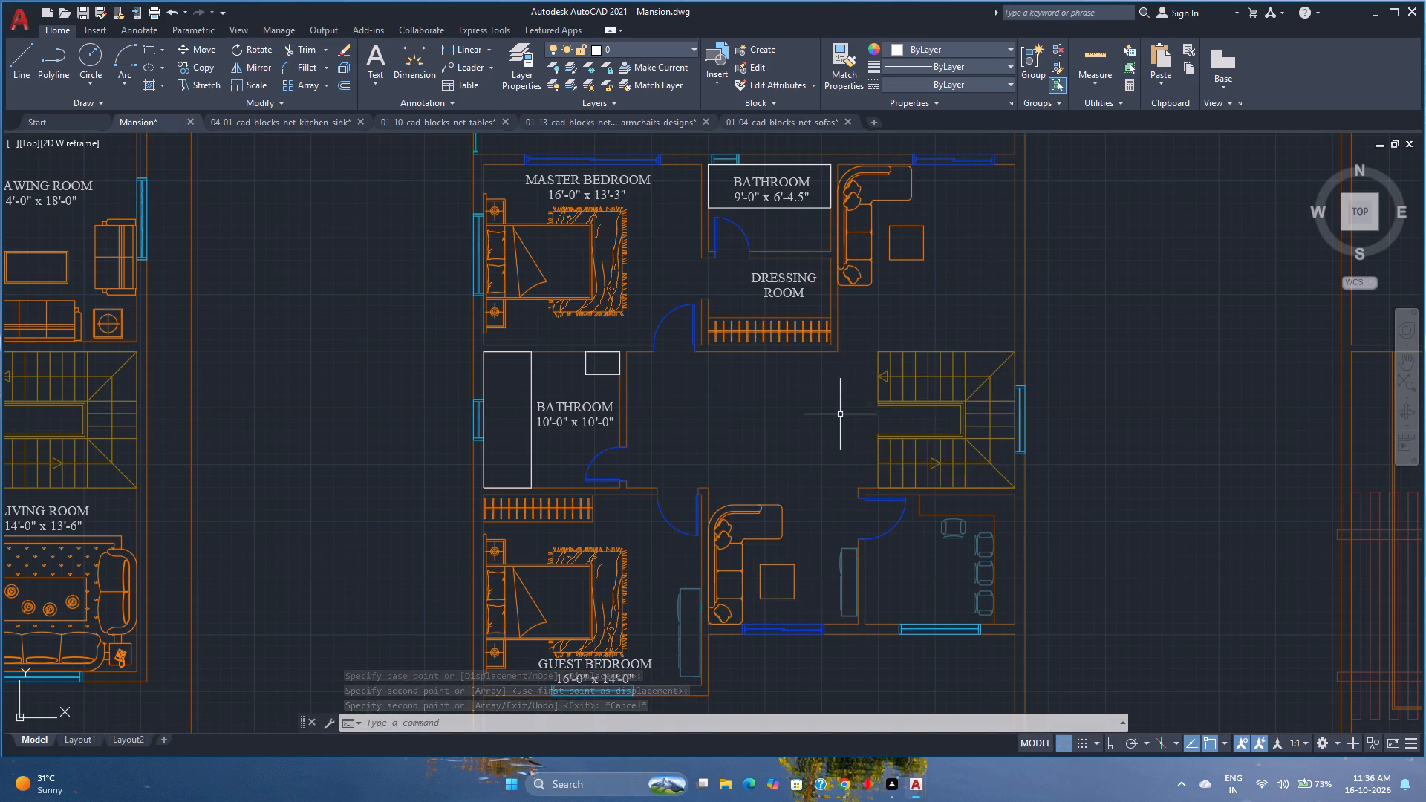
# Examine the middle floor plan's staircase hall, new sofa area and upper rooms that still lack labels.
pyautogui.scroll(2, 842, 410)
pyautogui.moveTo(842, 410); pyautogui.dragTo(845, 469, button='middle')
pyautogui.scroll(-1, 845, 469)
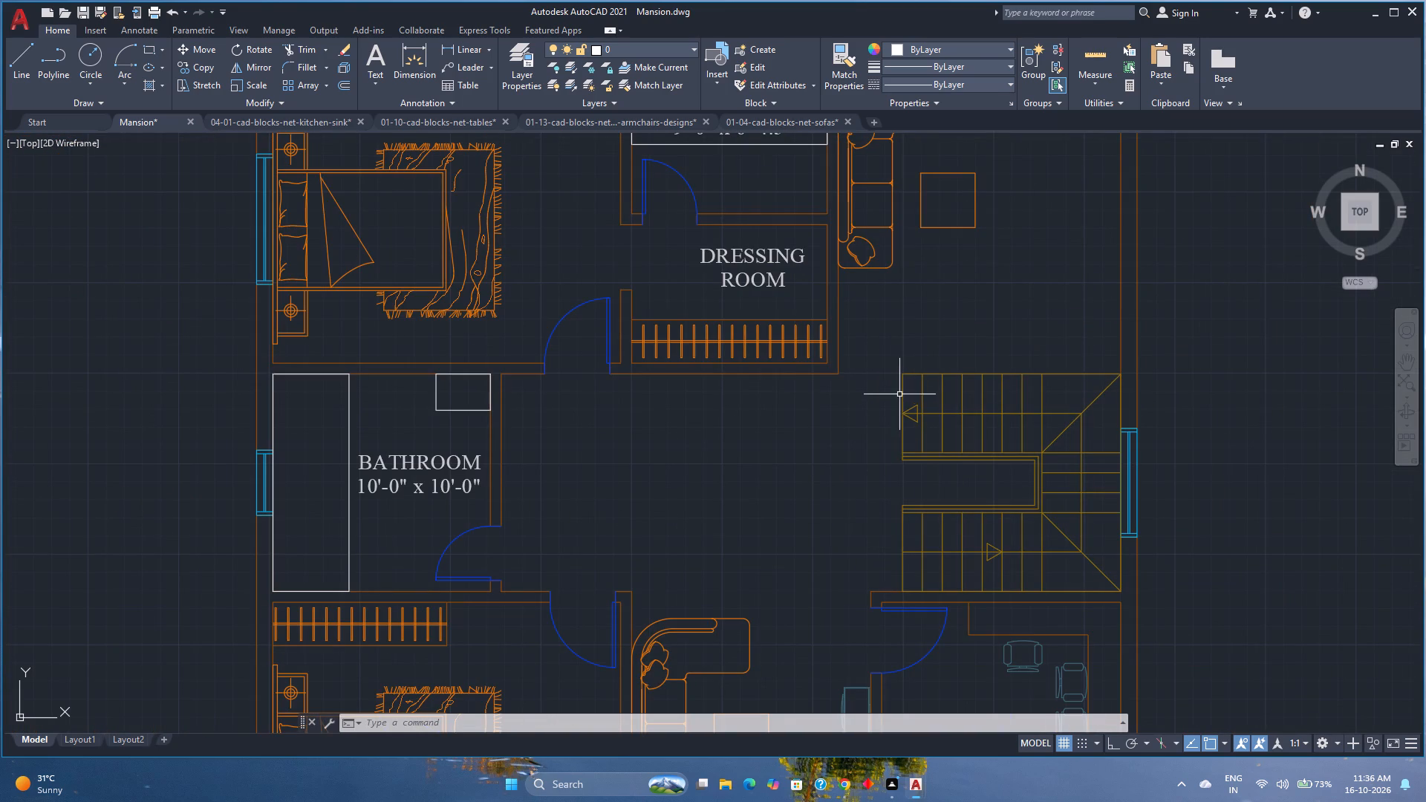
pyautogui.scroll(-2, 417, 435)
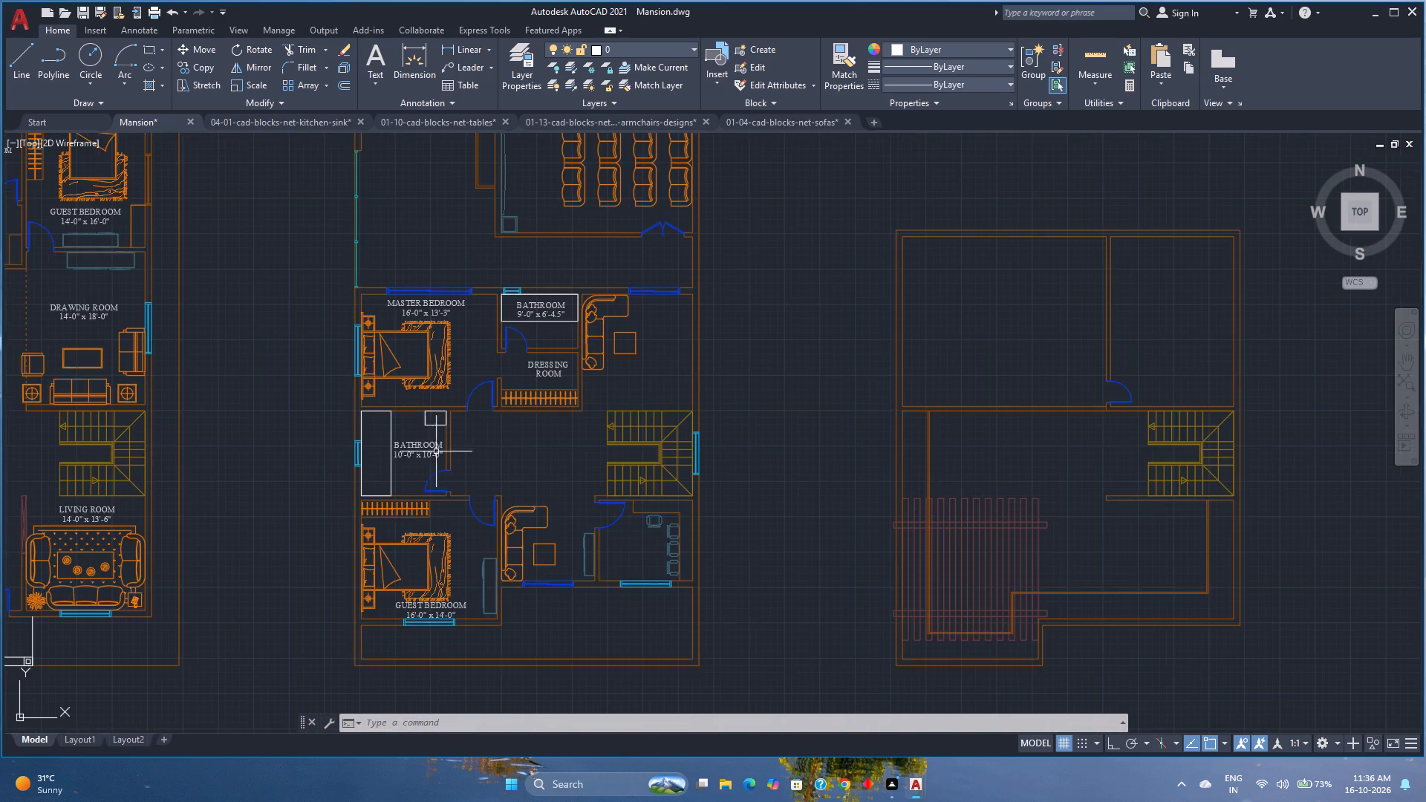
pyautogui.moveTo(501, 440); pyautogui.dragTo(648, 454, button='middle')
pyautogui.middleClick(648, 454)
pyautogui.scroll(-1, 613, 458)
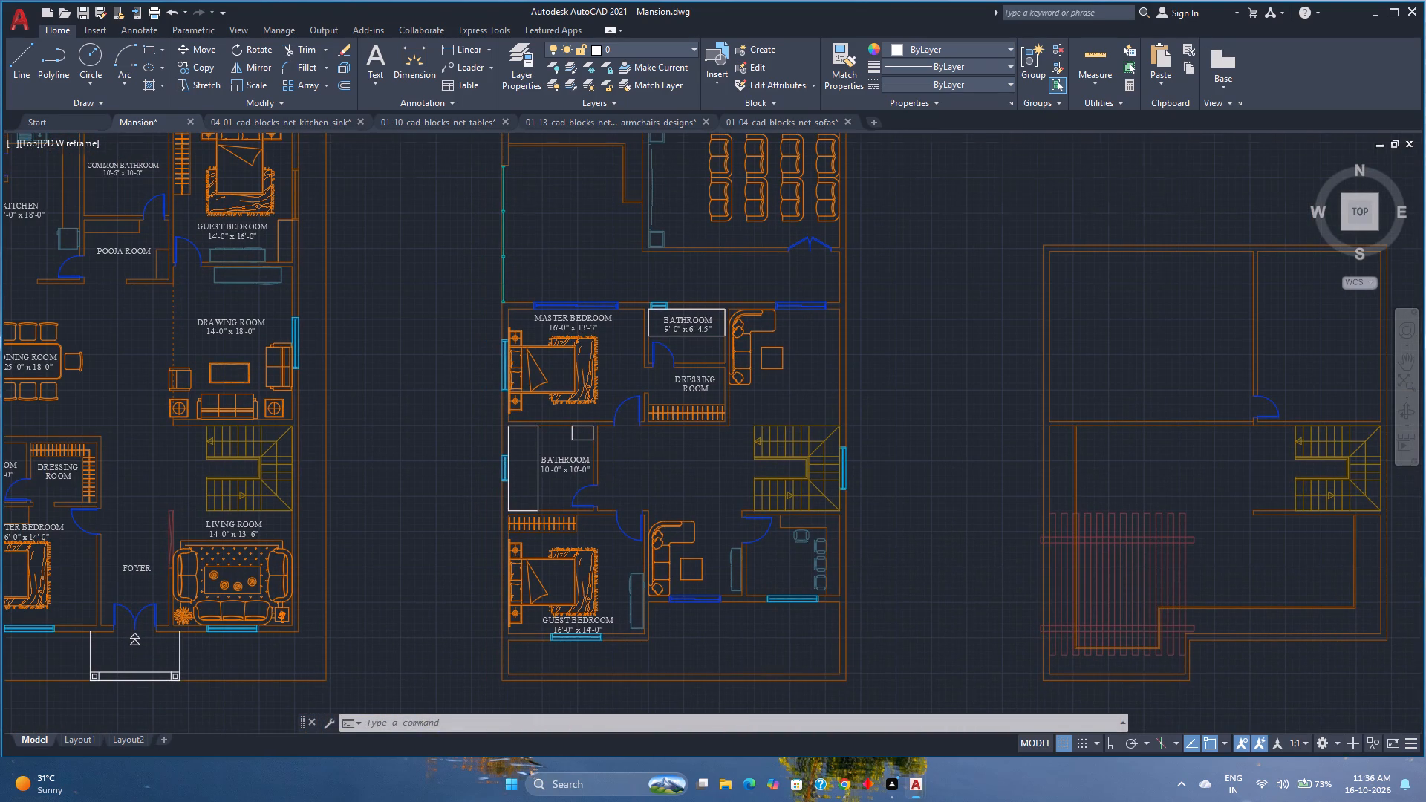
pyautogui.scroll(2, 628, 338)
pyautogui.scroll(-1, 628, 338)
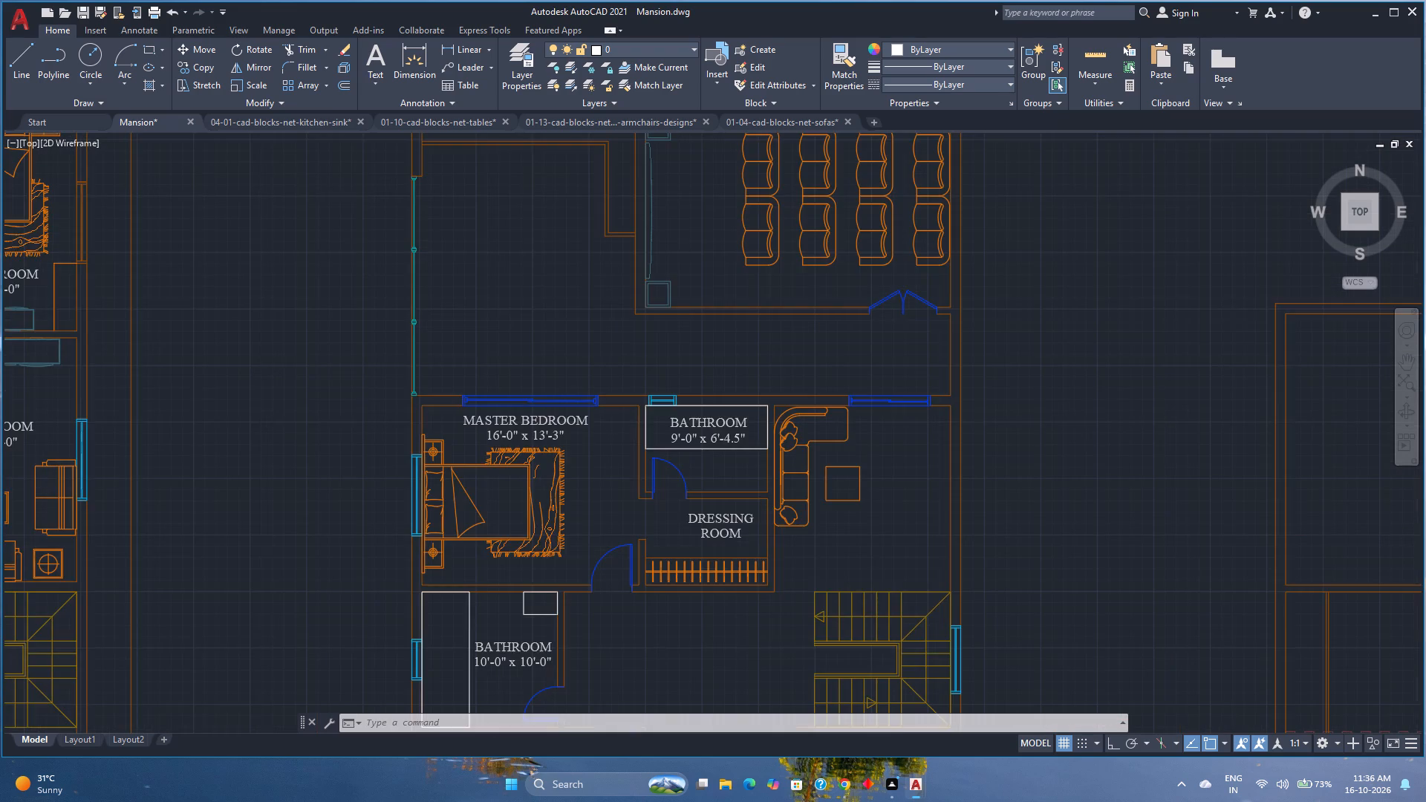
pyautogui.scroll(-1, 628, 343)
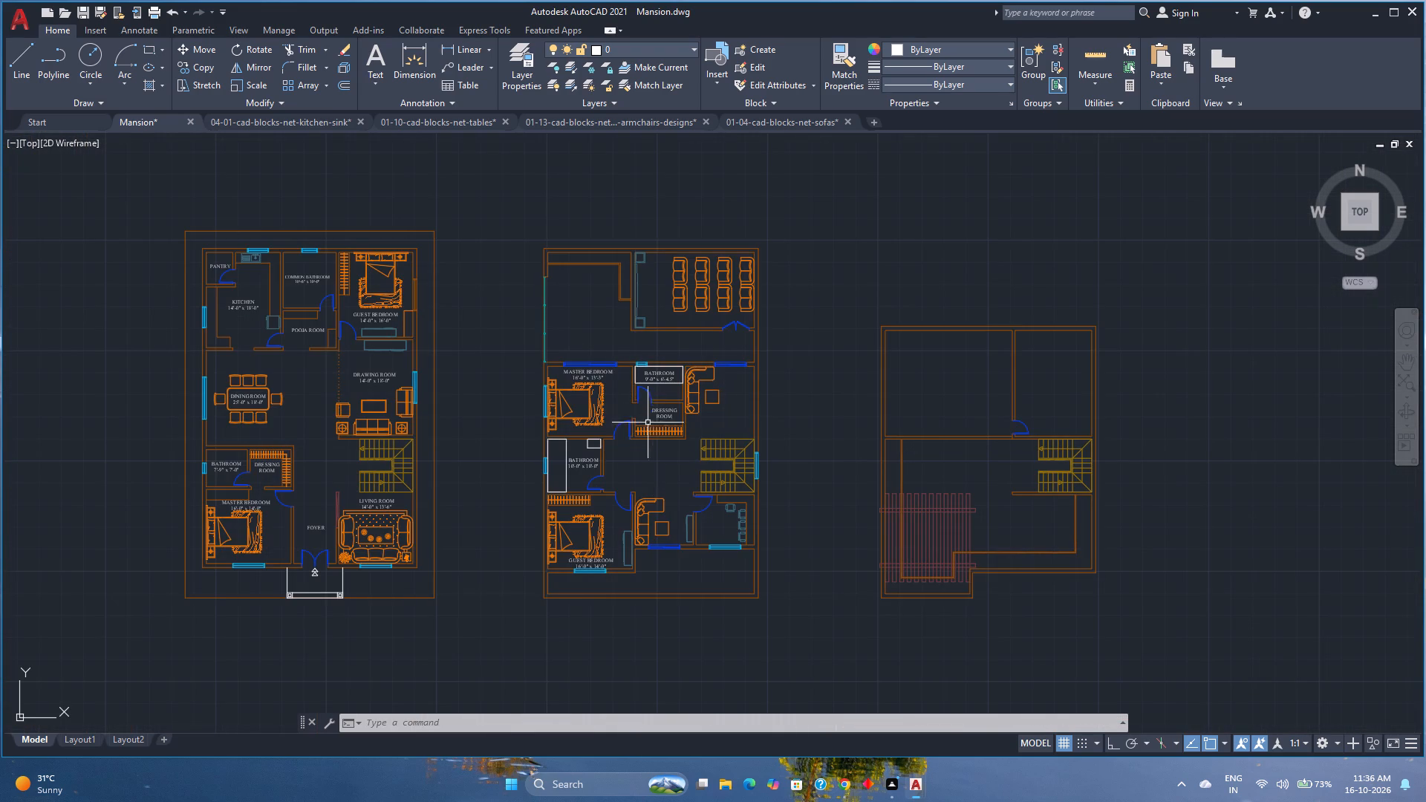
pyautogui.scroll(1, 602, 368)
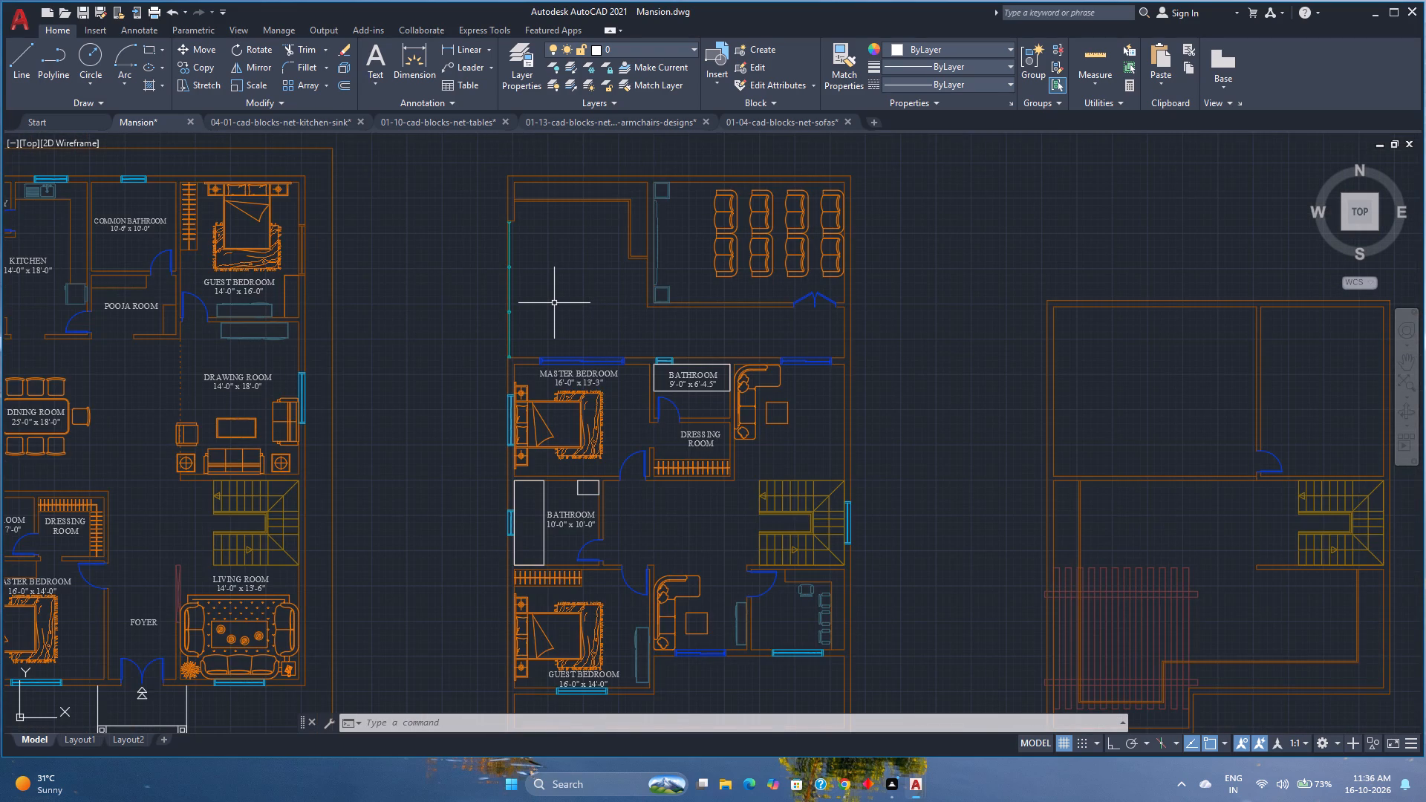
pyautogui.scroll(1, 557, 303)
# Copy the first floor plan's POOJA ROOM label into the middle plan's narrow upper strip, the open space below it, and the staircase hall.
pyautogui.moveTo(559, 303); pyautogui.dragTo(614, 410, button='middle')
pyautogui.scroll(2, 657, 281)
pyautogui.moveTo(657, 281); pyautogui.dragTo(631, 417, button='middle')
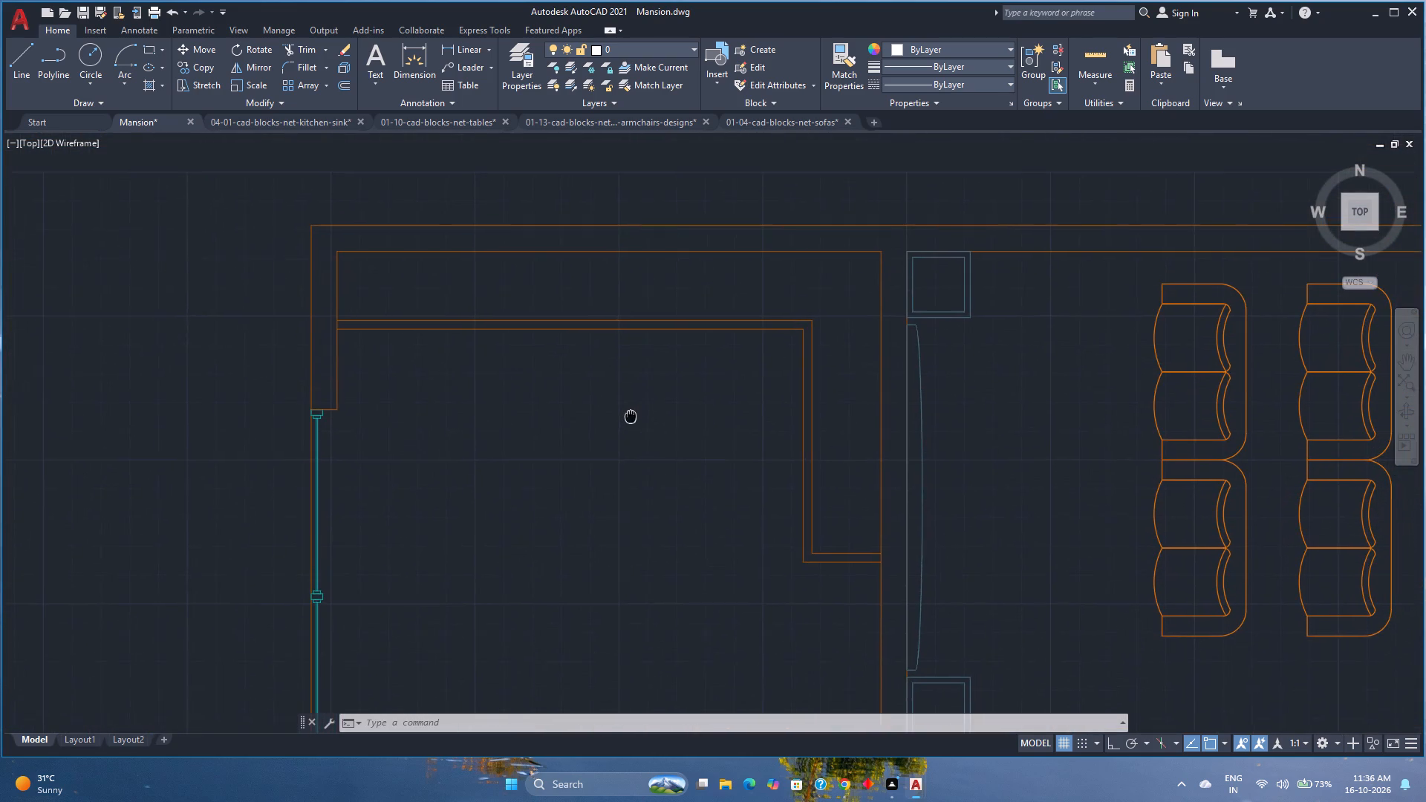
pyautogui.moveTo(631, 417); pyautogui.dragTo(631, 417, button='middle')
pyautogui.scroll(-3, 631, 403)
pyautogui.moveTo(516, 427); pyautogui.dragTo(537, 414, button='middle')
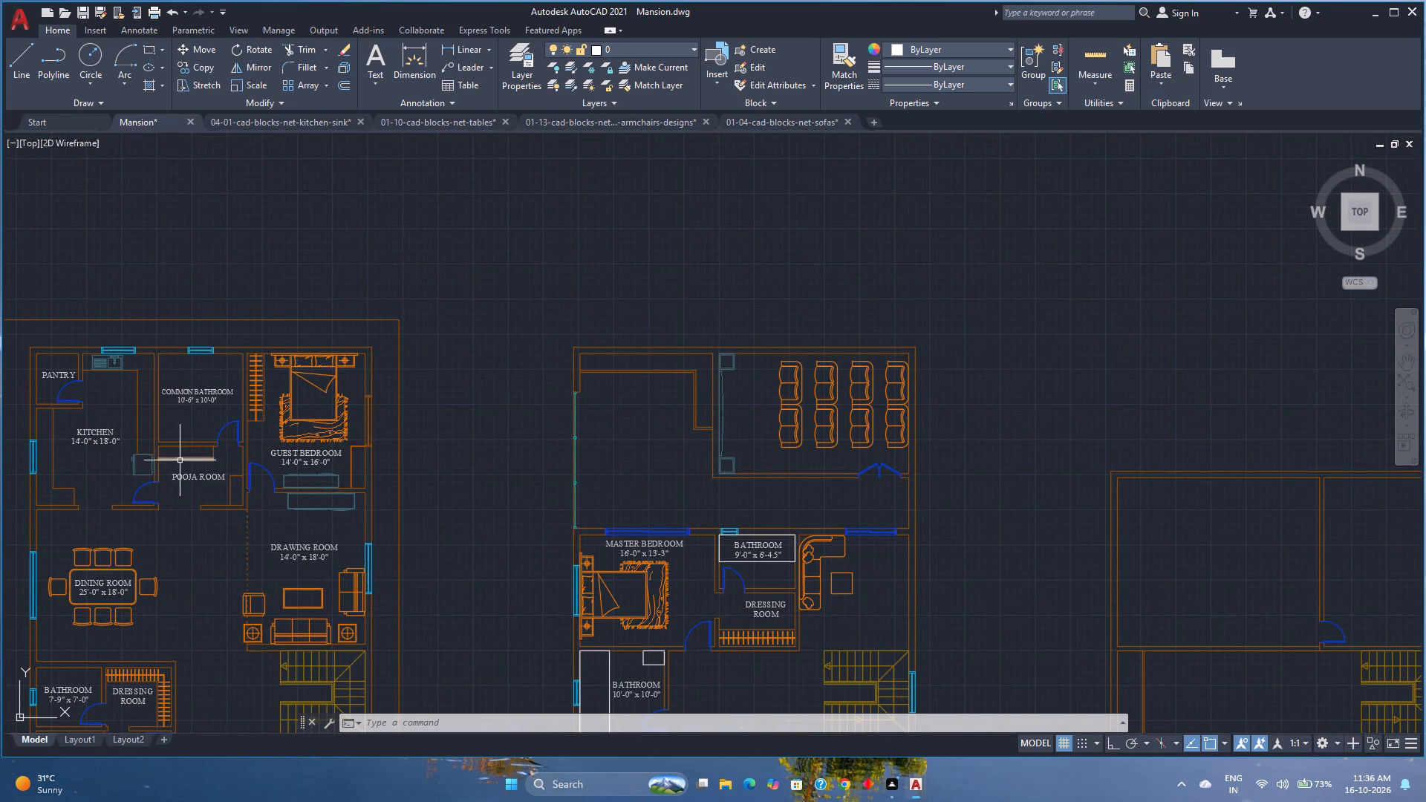
pyautogui.click(192, 475)
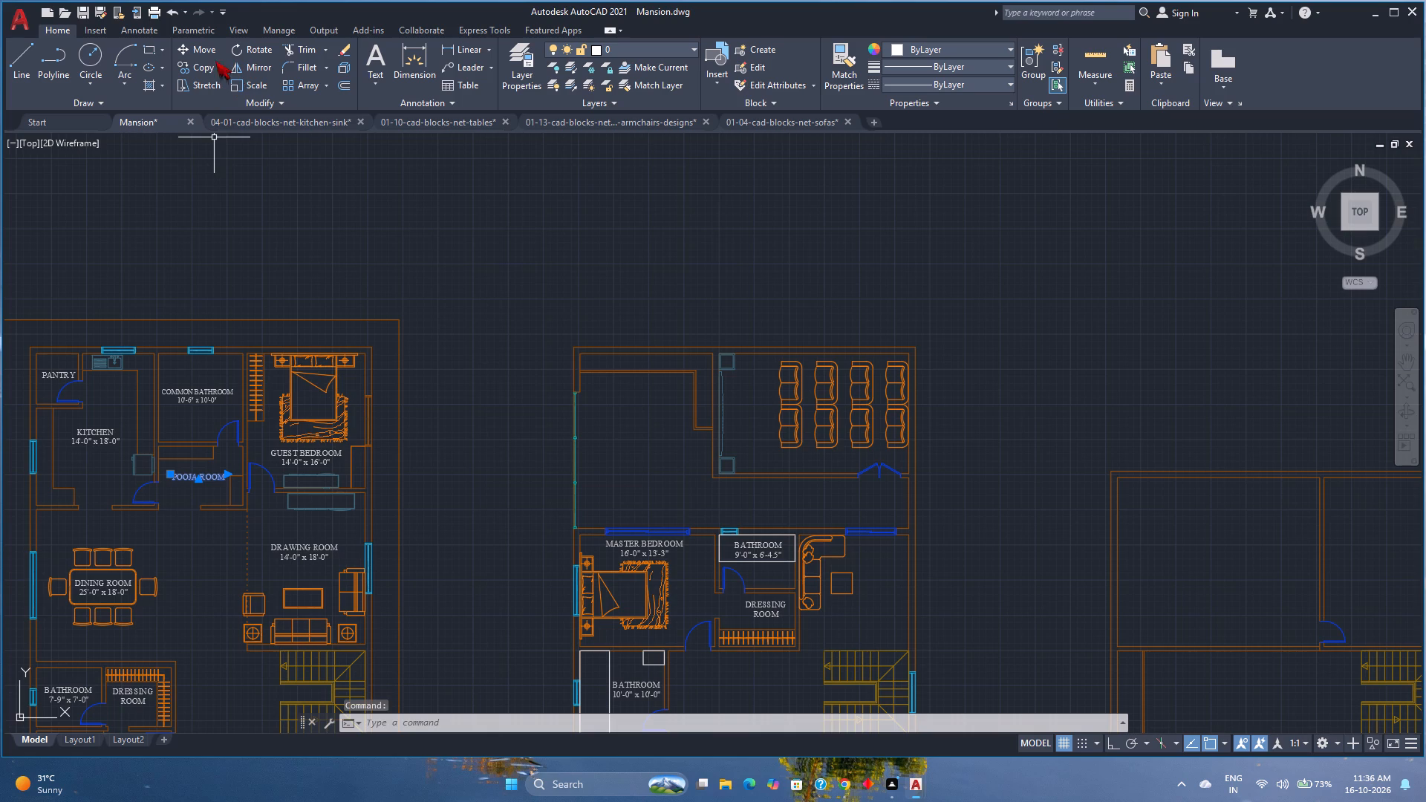
pyautogui.click(205, 65)
pyautogui.scroll(2, 156, 477)
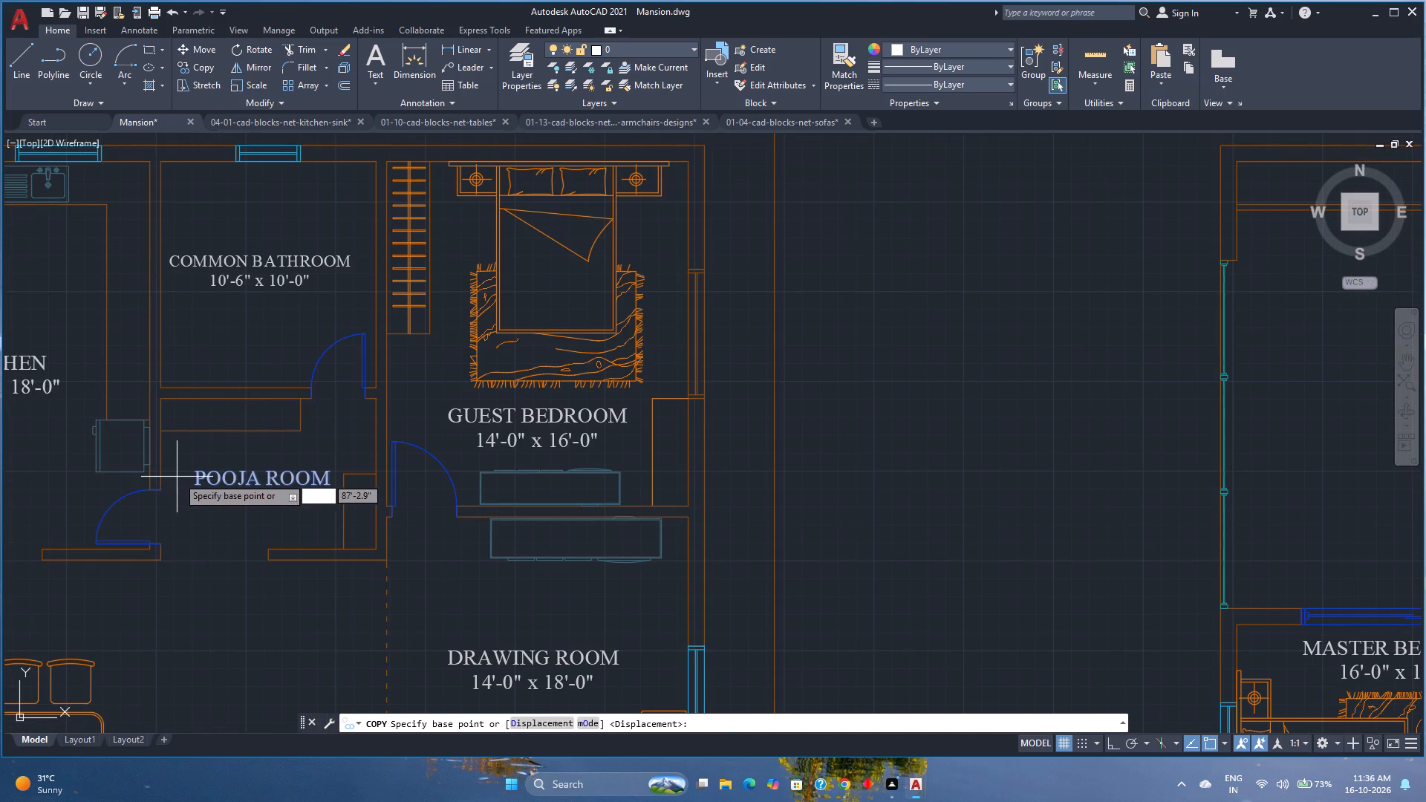
pyautogui.click(190, 472)
pyautogui.scroll(-2, 190, 472)
pyautogui.scroll(1, 646, 358)
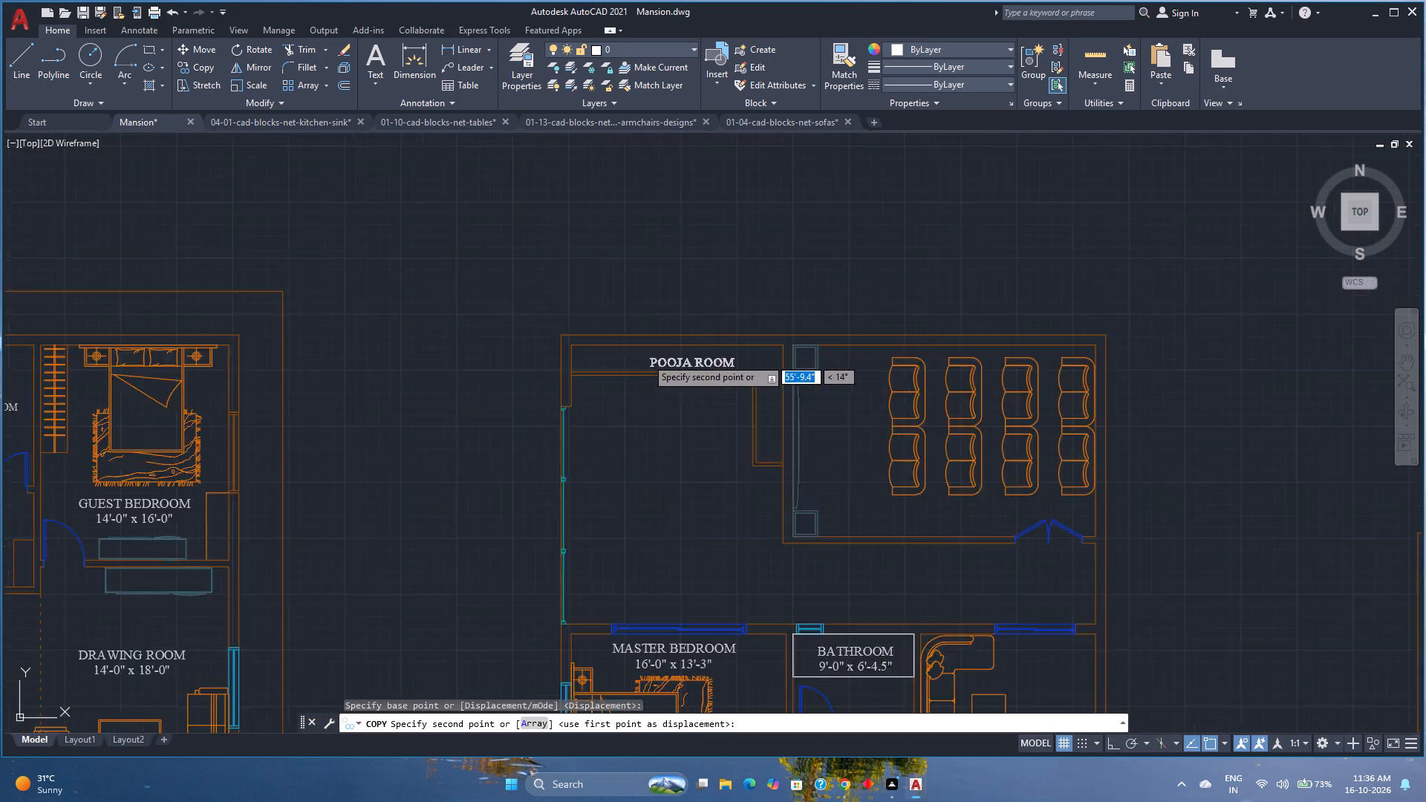
pyautogui.scroll(1, 646, 358)
pyautogui.click(619, 352)
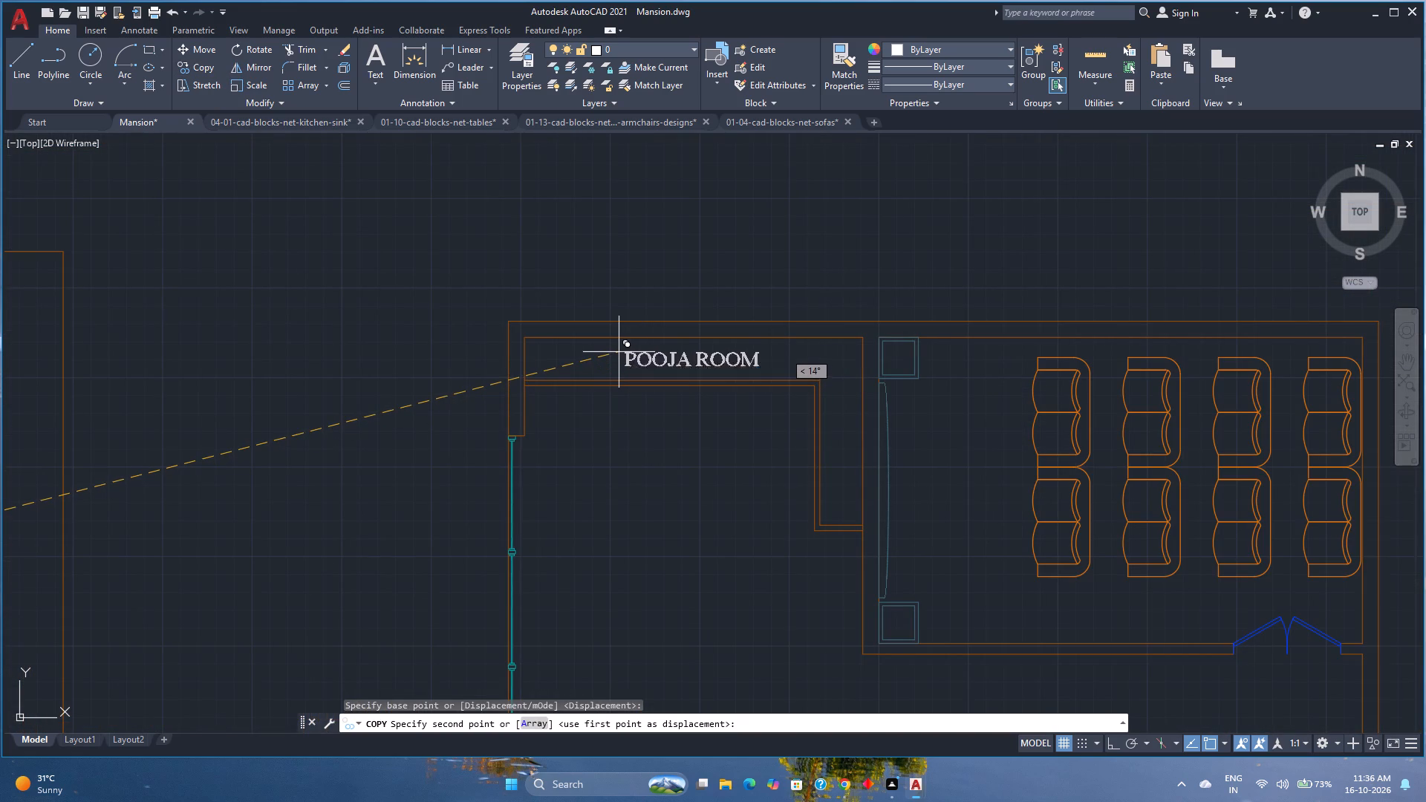
pyautogui.scroll(-2, 564, 454)
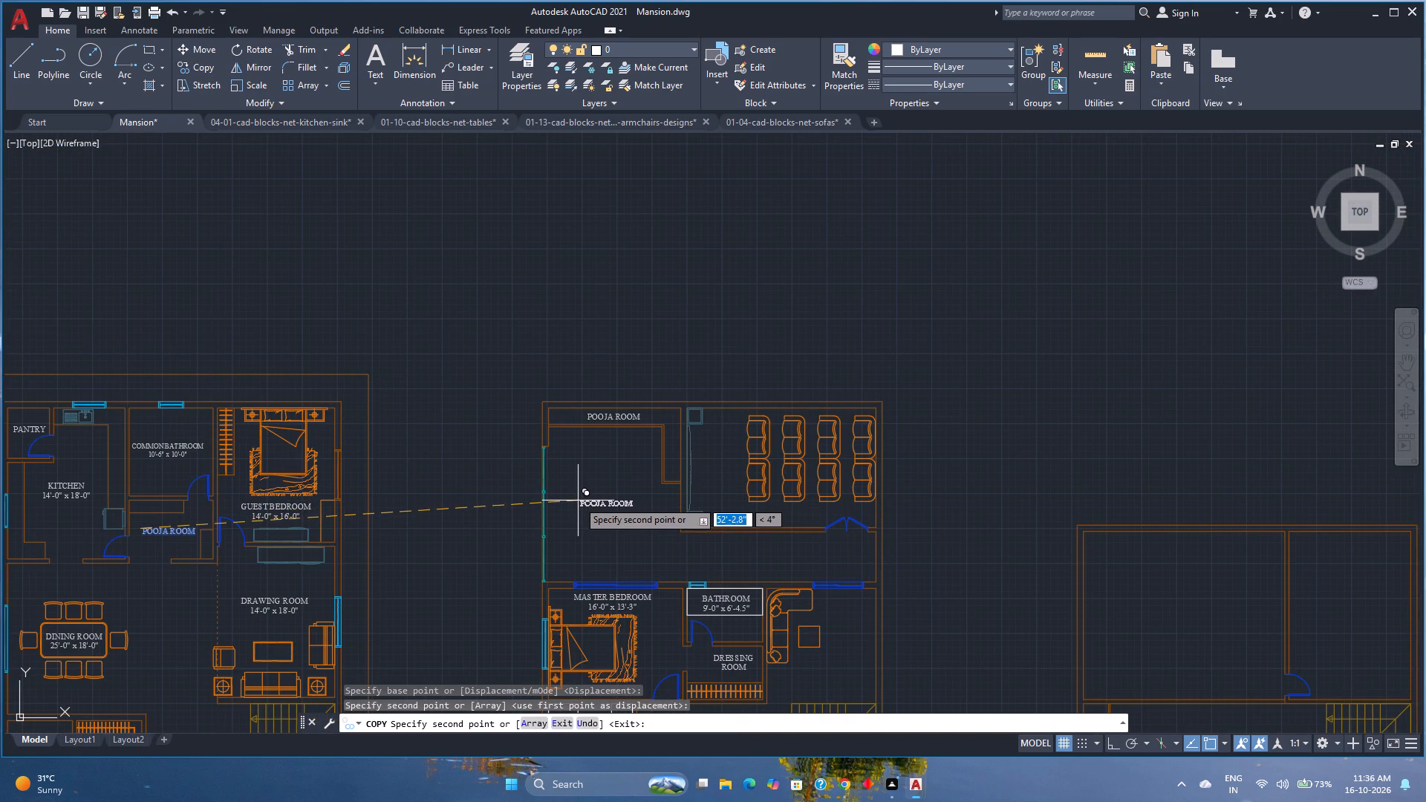
pyautogui.click(578, 501)
pyautogui.moveTo(594, 558); pyautogui.dragTo(636, 413, button='middle')
pyautogui.middleClick(636, 413)
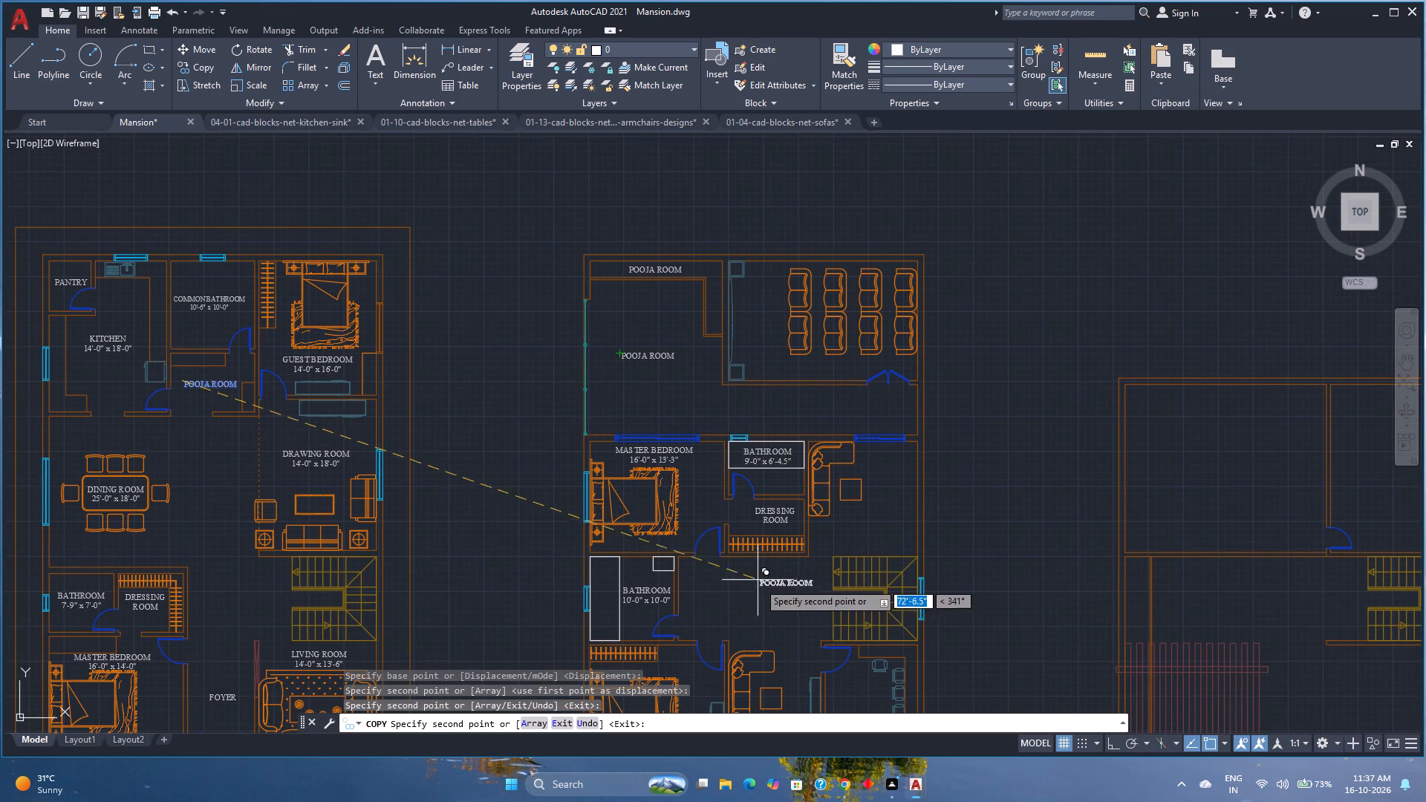
pyautogui.click(727, 599)
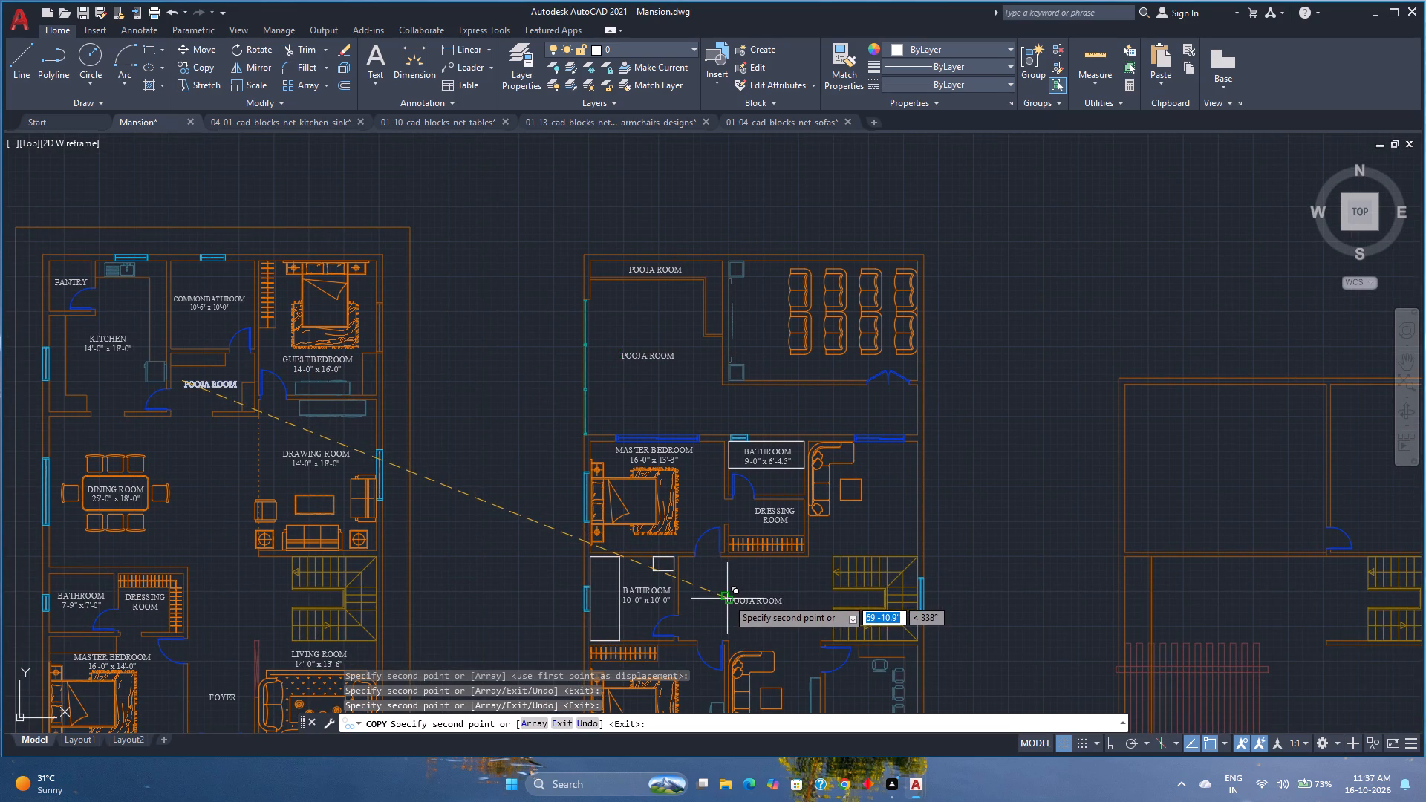
pyautogui.press('Escape')
# Set the text height of the staircase hall's POOJA ROOM copy to 1'-6" and widen its text frame to about 15 feet.
pyautogui.doubleClick(733, 601)
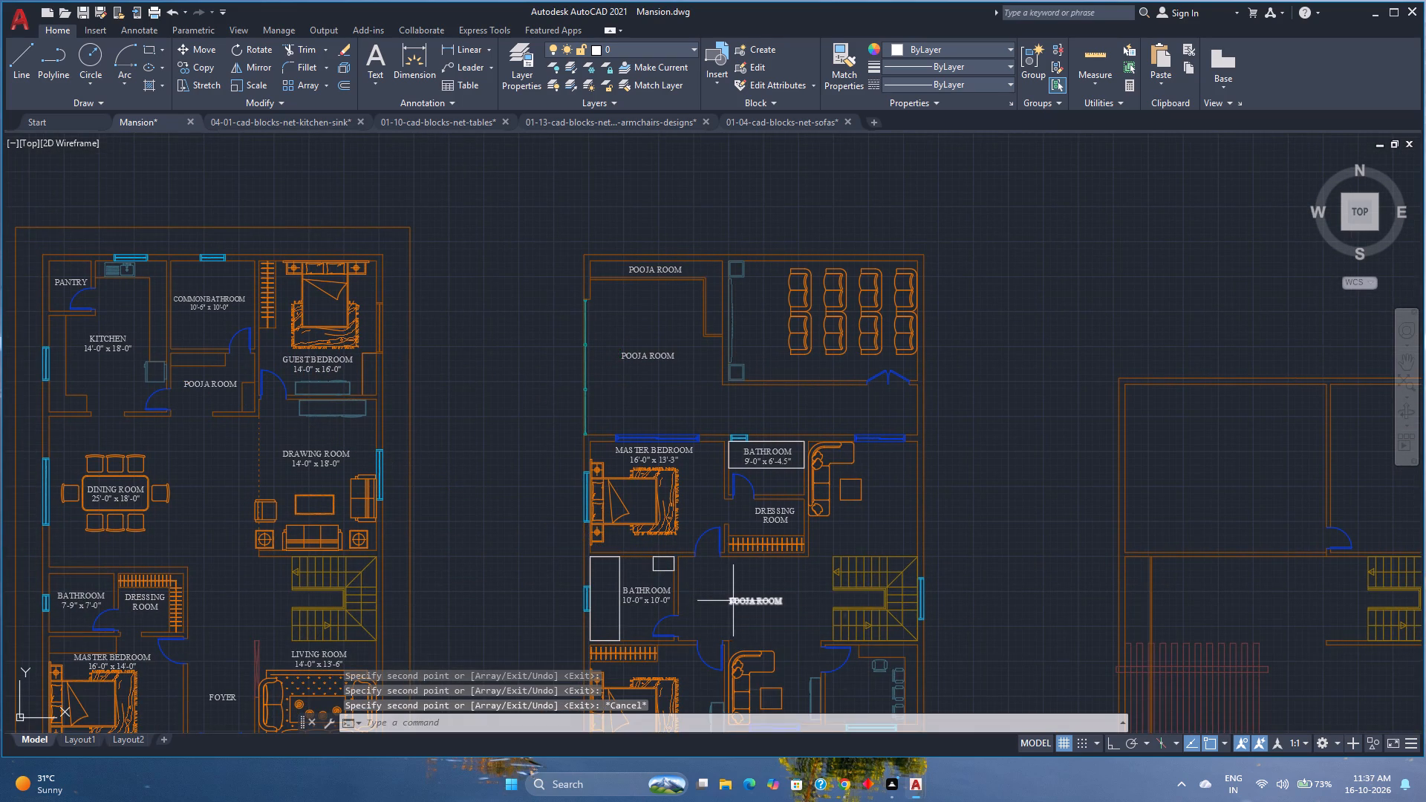
pyautogui.scroll(3, 733, 601)
pyautogui.hotkey('ctrl', 'a')
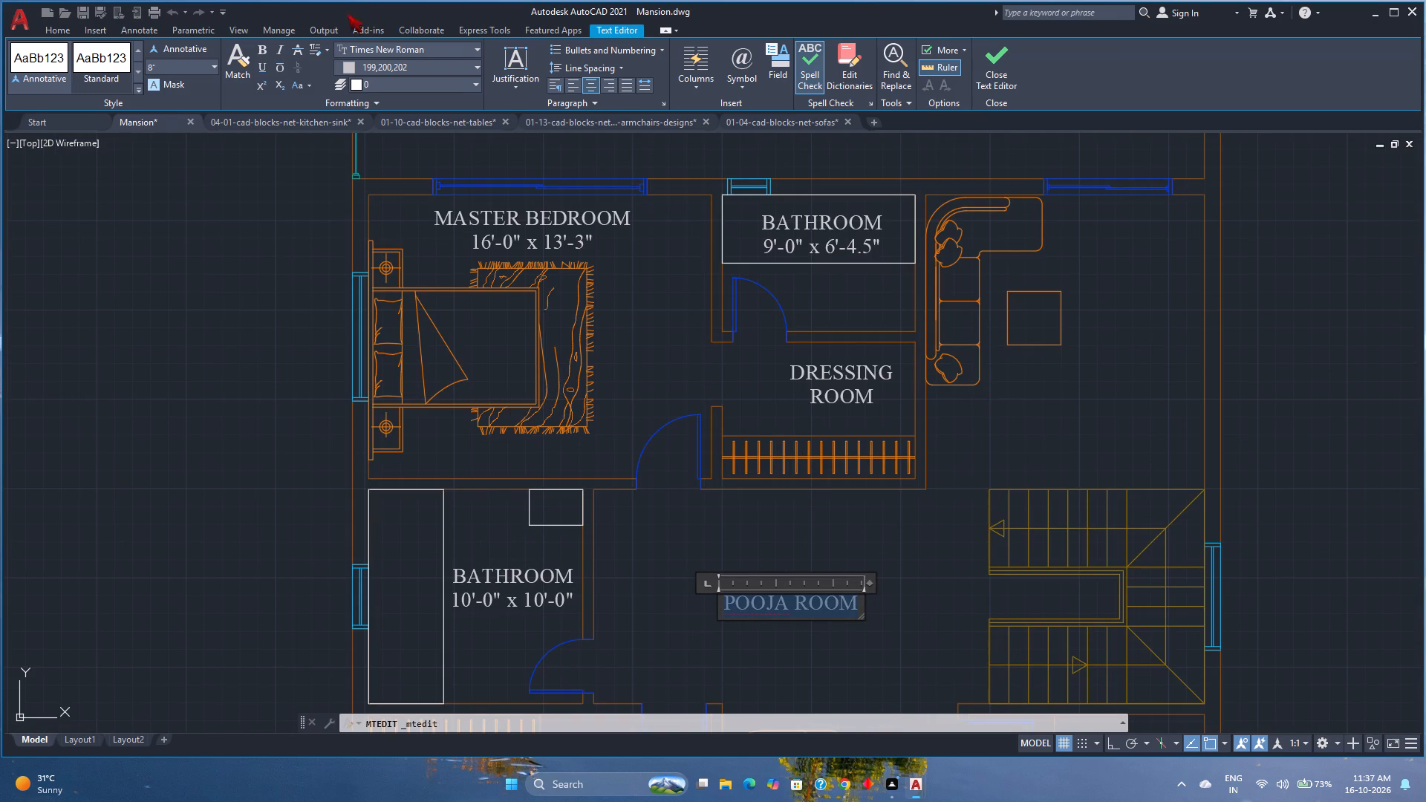
pyautogui.doubleClick(177, 63)
pyautogui.write('1\'6"')
pyautogui.press('Return')
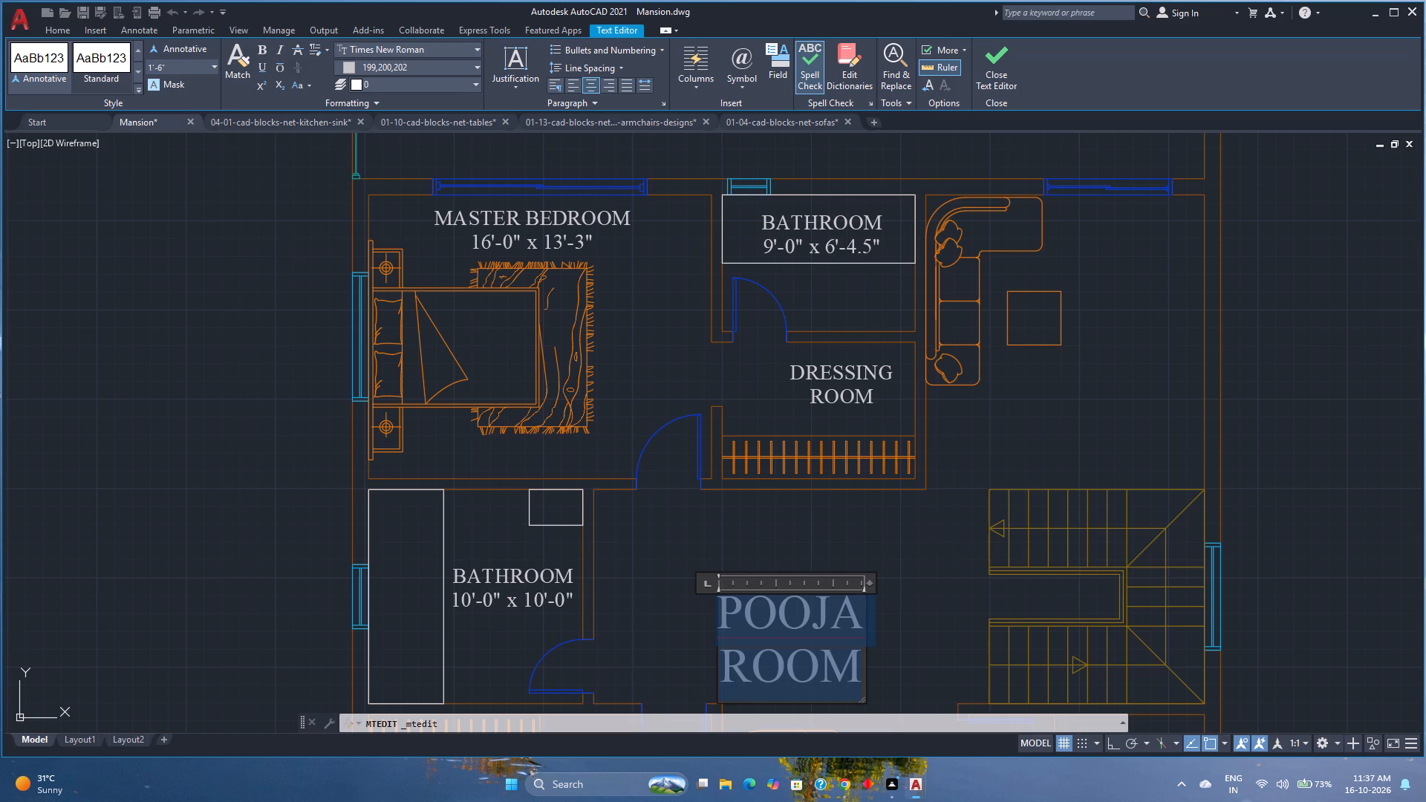
pyautogui.moveTo(868, 582); pyautogui.dragTo(1051, 593)
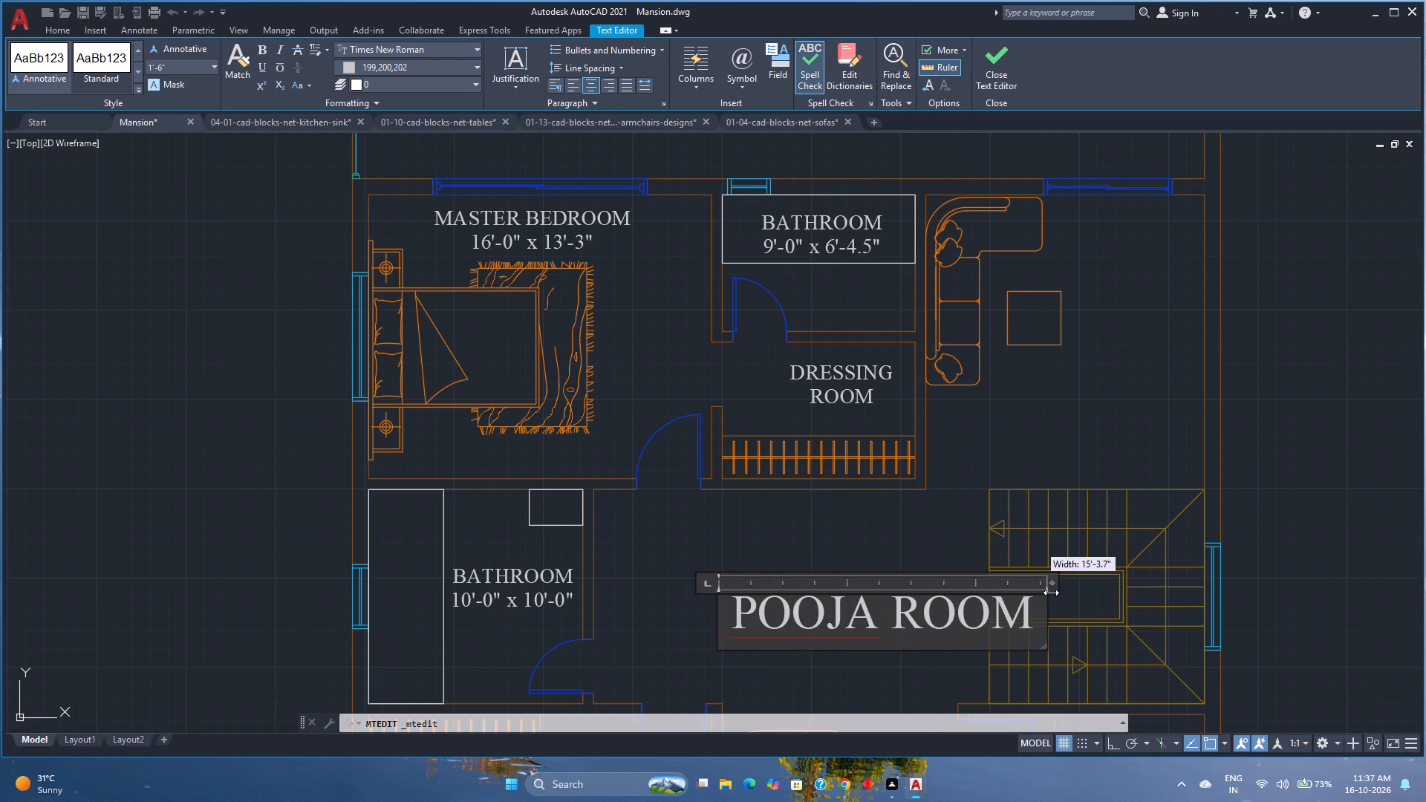
pyautogui.moveTo(1051, 593); pyautogui.dragTo(1043, 589)
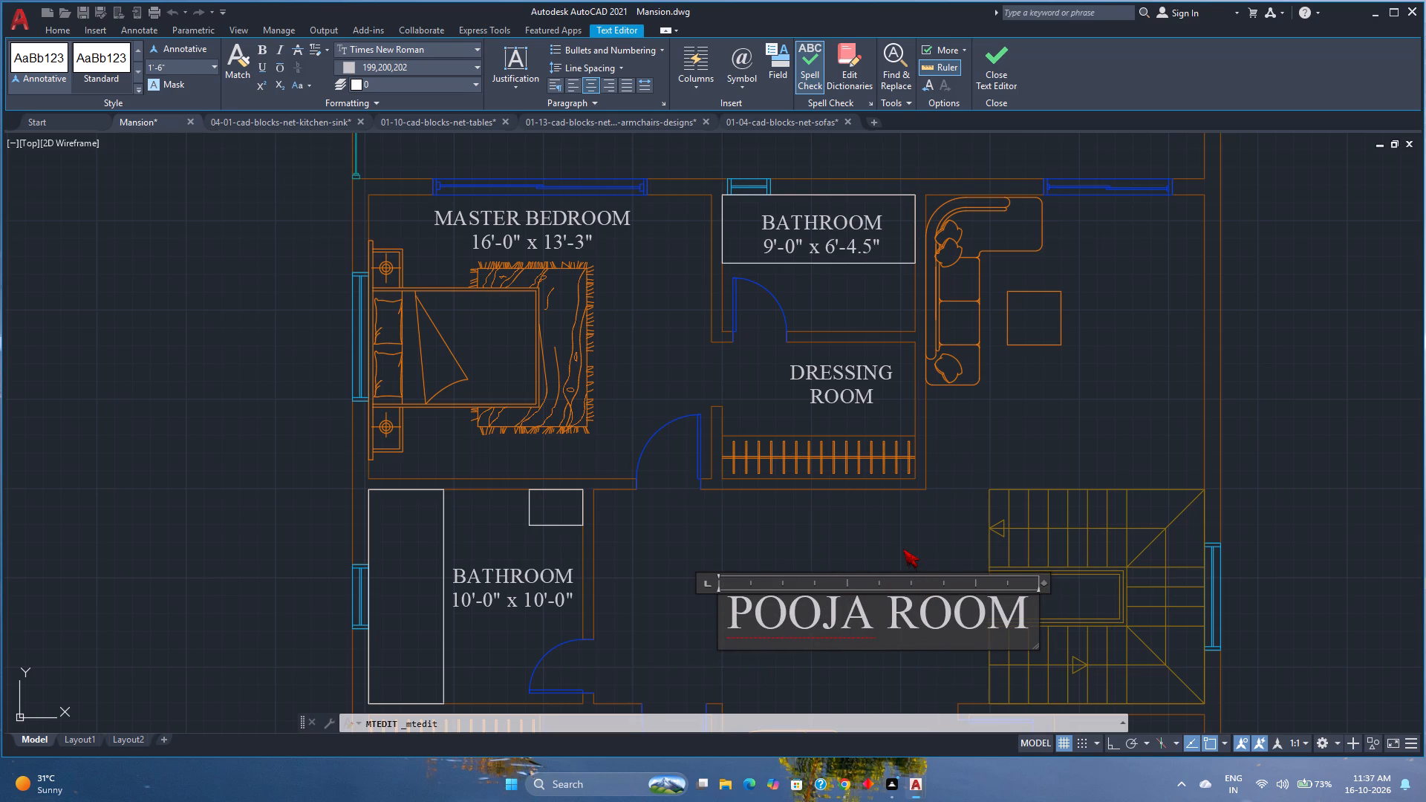
# Replace the text of the staircase hall label with FAMILY LAUNGE.
pyautogui.write('FAMILY LAUNGE')
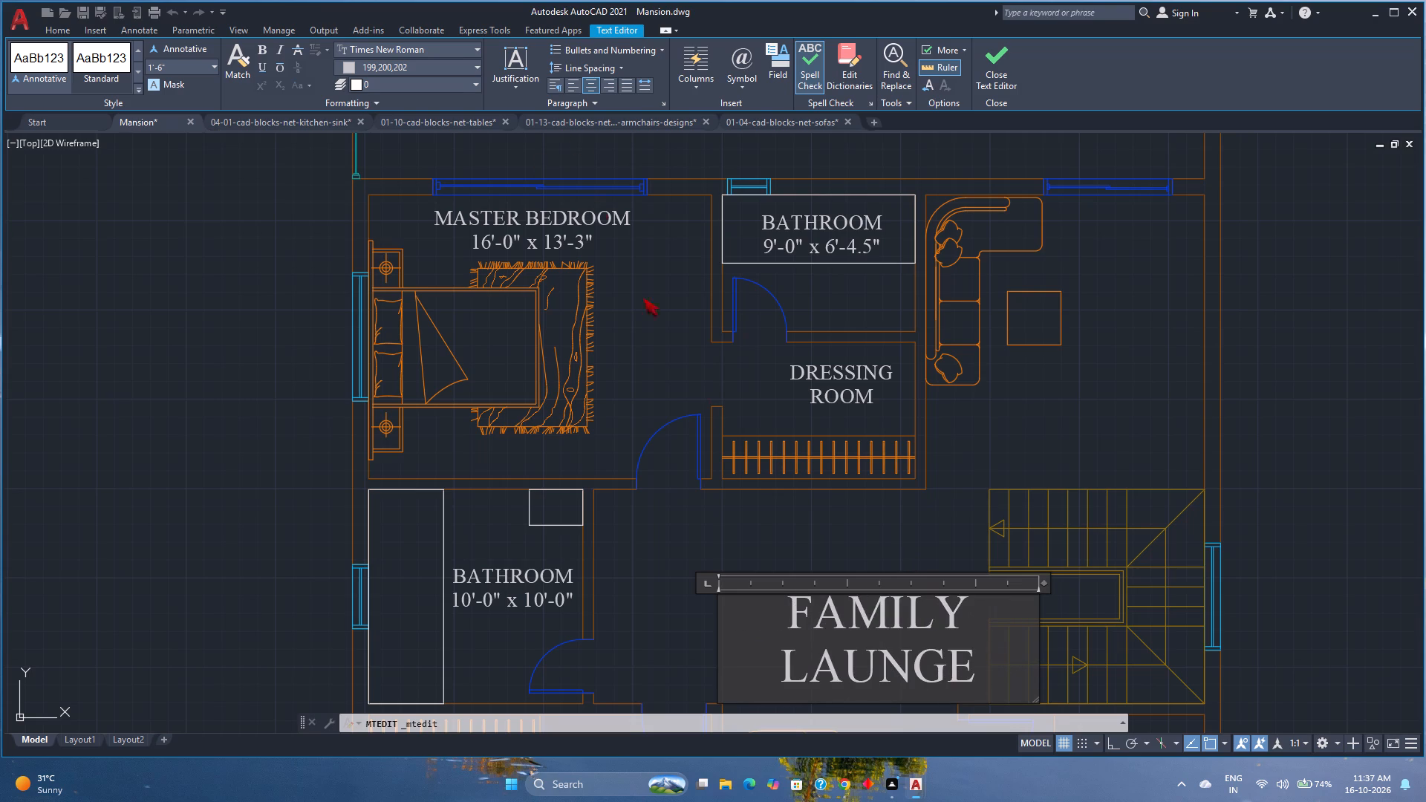
pyautogui.moveTo(979, 665); pyautogui.dragTo(793, 599)
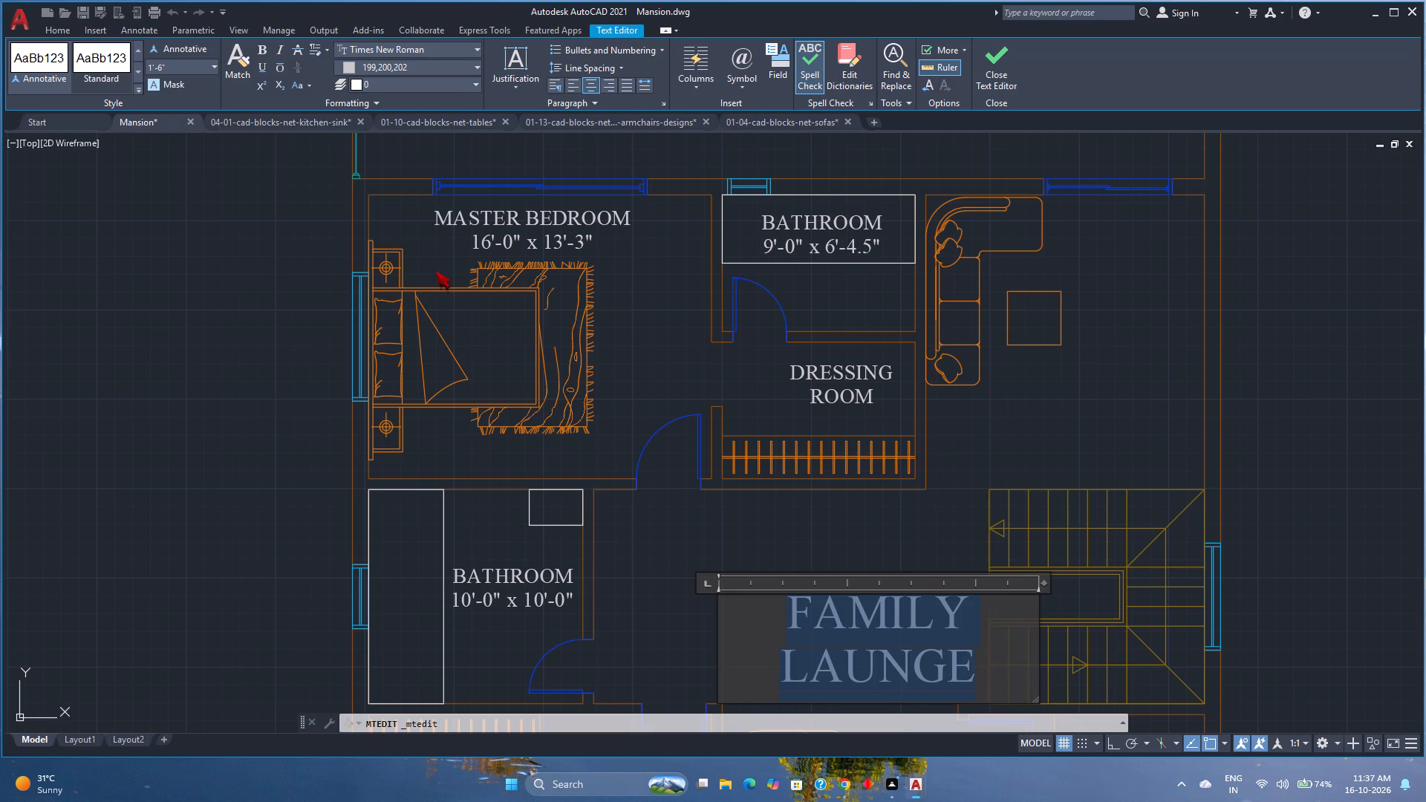
pyautogui.click(299, 88)
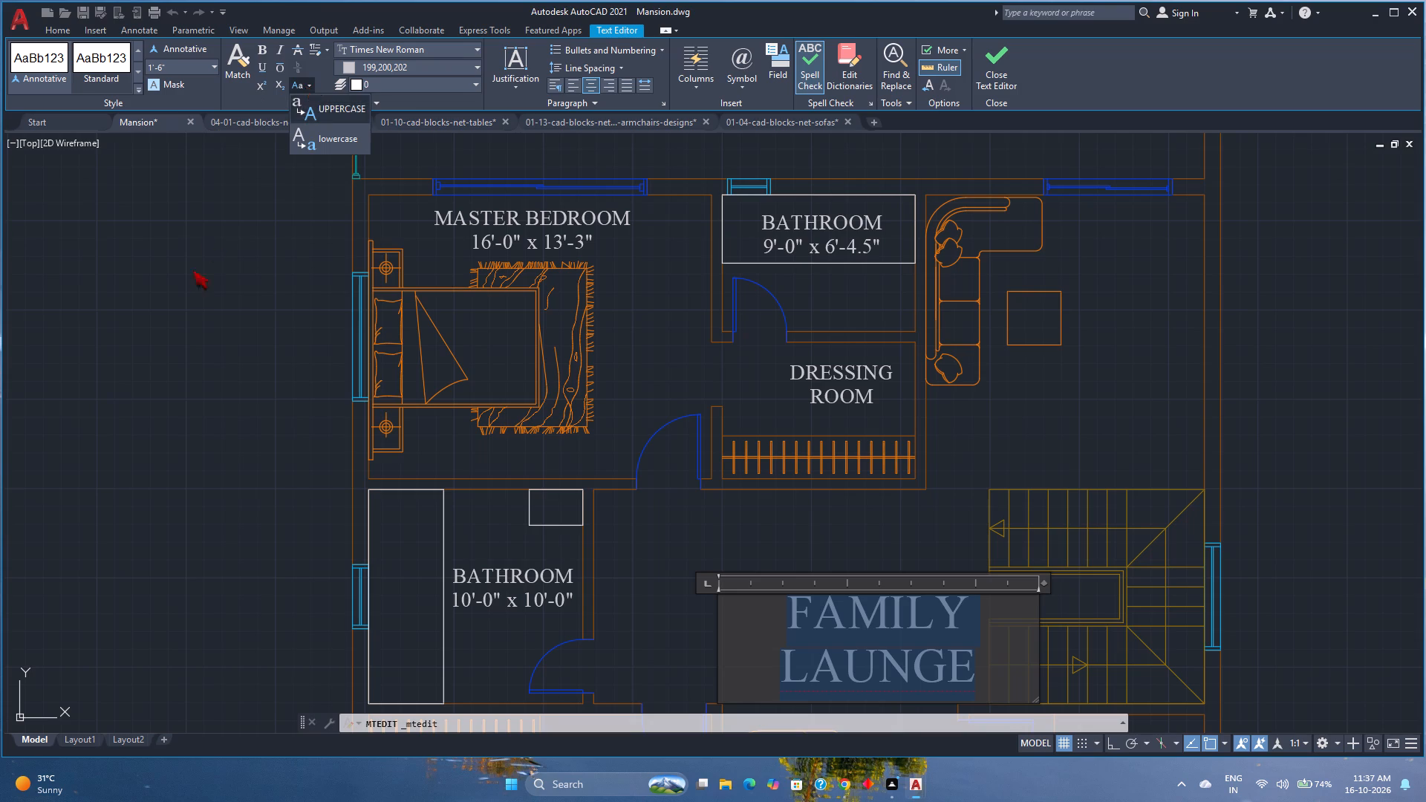
pyautogui.click(192, 284)
pyautogui.click(599, 67)
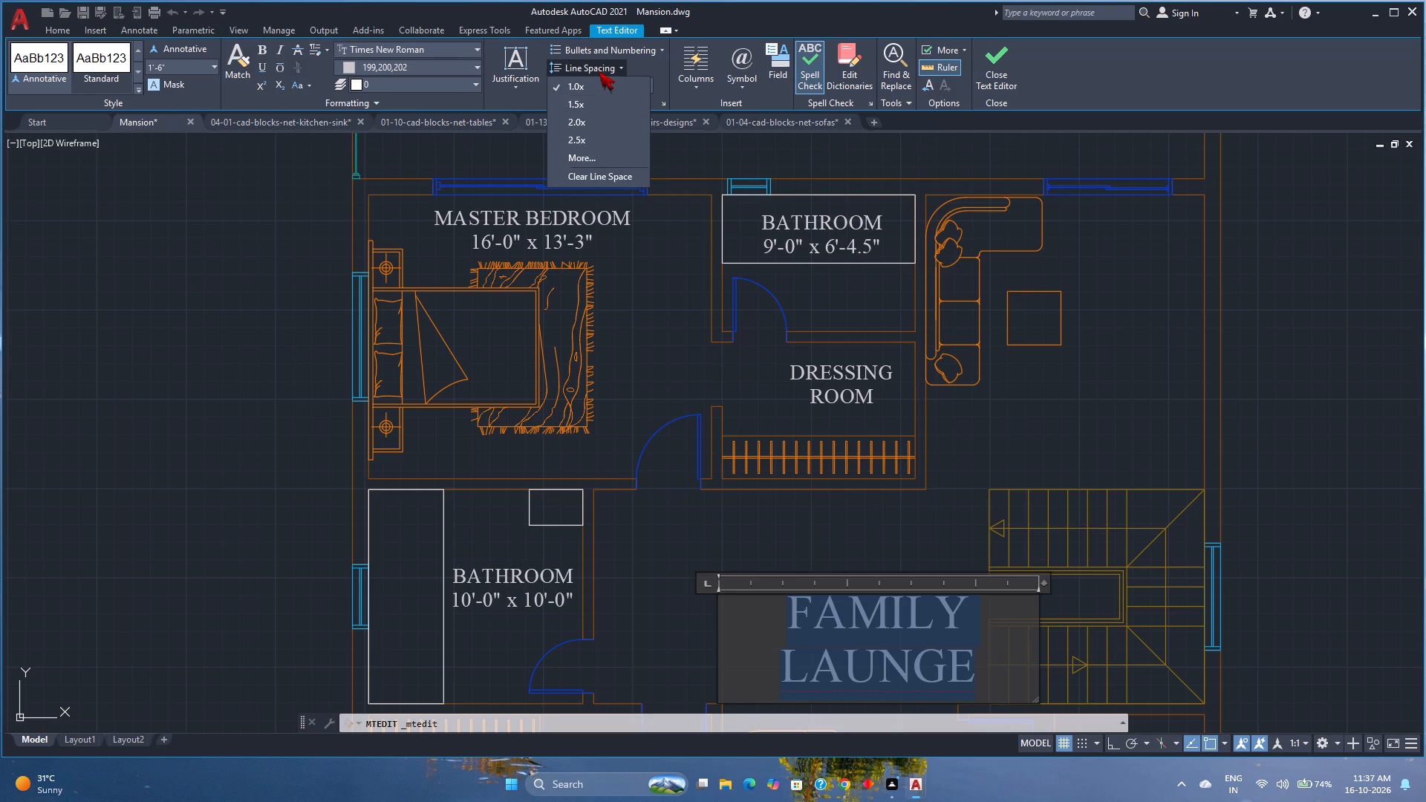
pyautogui.click(235, 229)
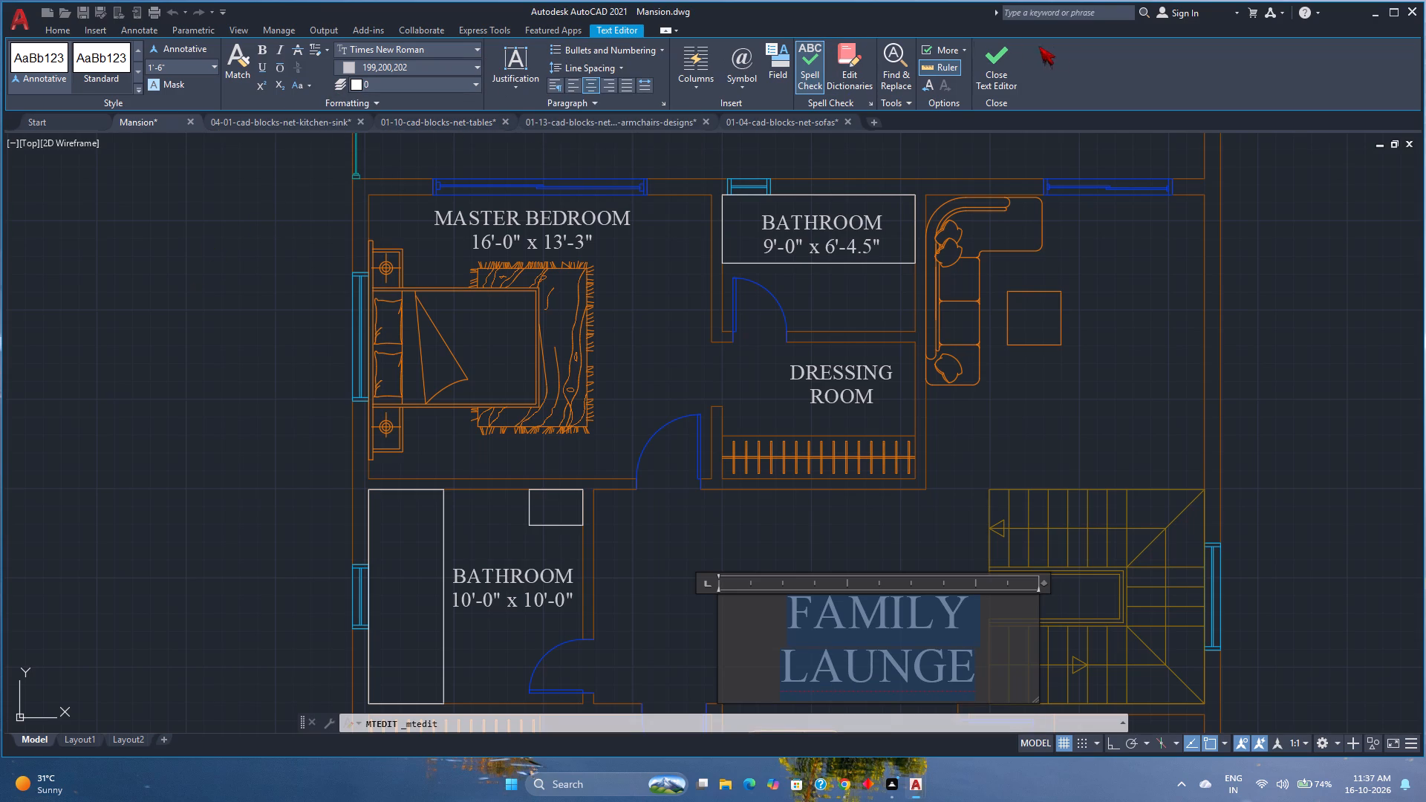
pyautogui.click(1005, 69)
# Stretch the FAMILY LAUNGE label's frame wide enough to hold both words on one line.
pyautogui.scroll(-2, 844, 297)
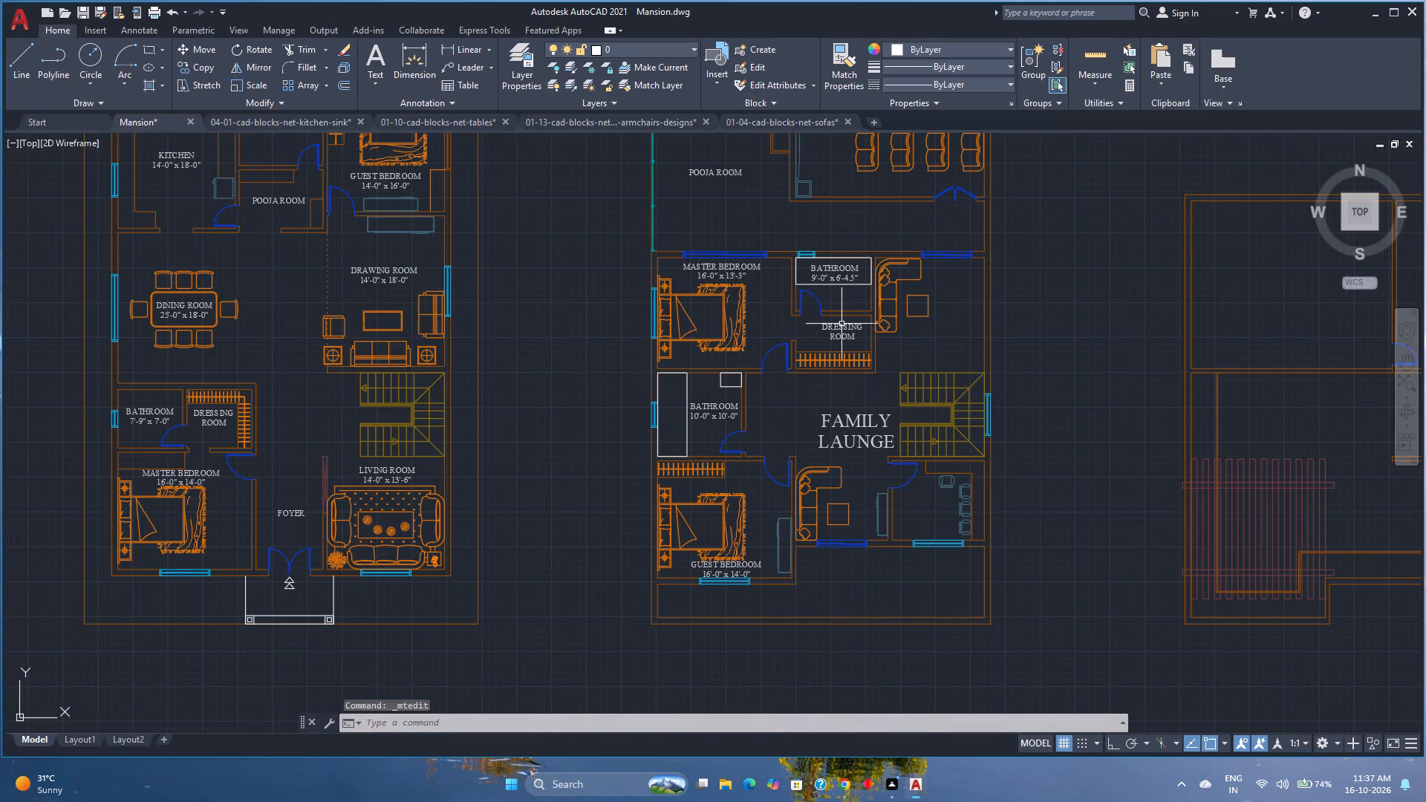
pyautogui.click(840, 415)
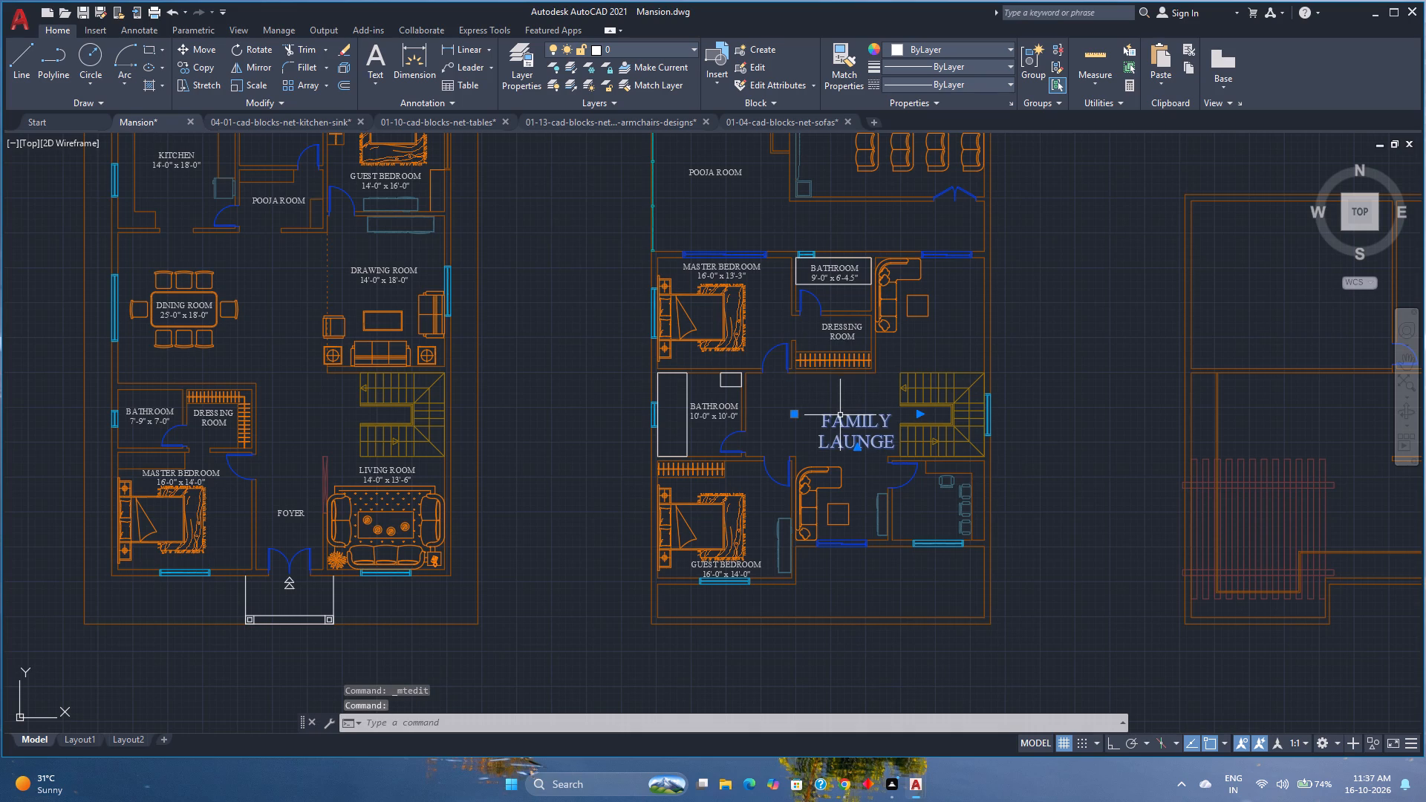
pyautogui.moveTo(918, 414); pyautogui.dragTo(977, 412)
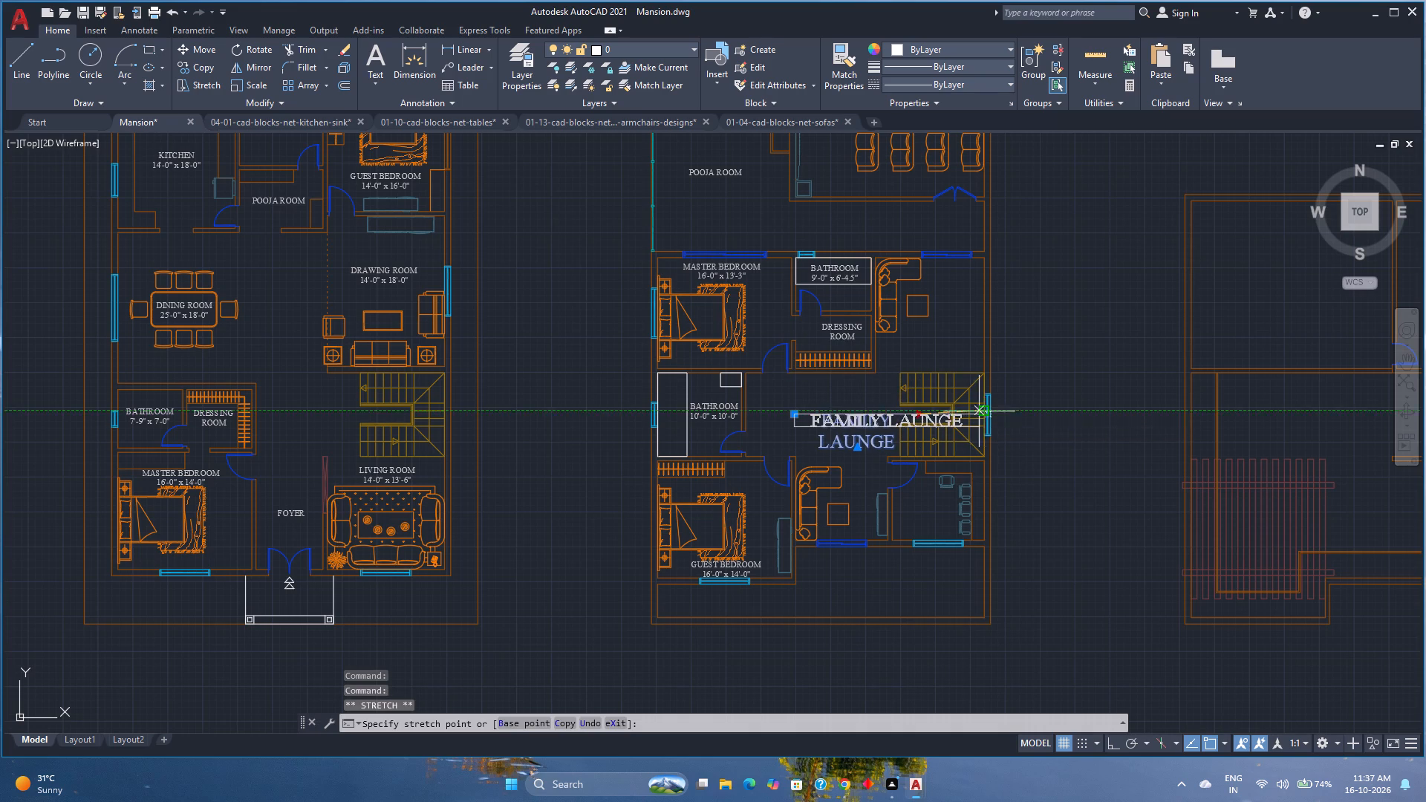
pyautogui.moveTo(977, 412); pyautogui.dragTo(955, 417)
pyautogui.scroll(2, 955, 417)
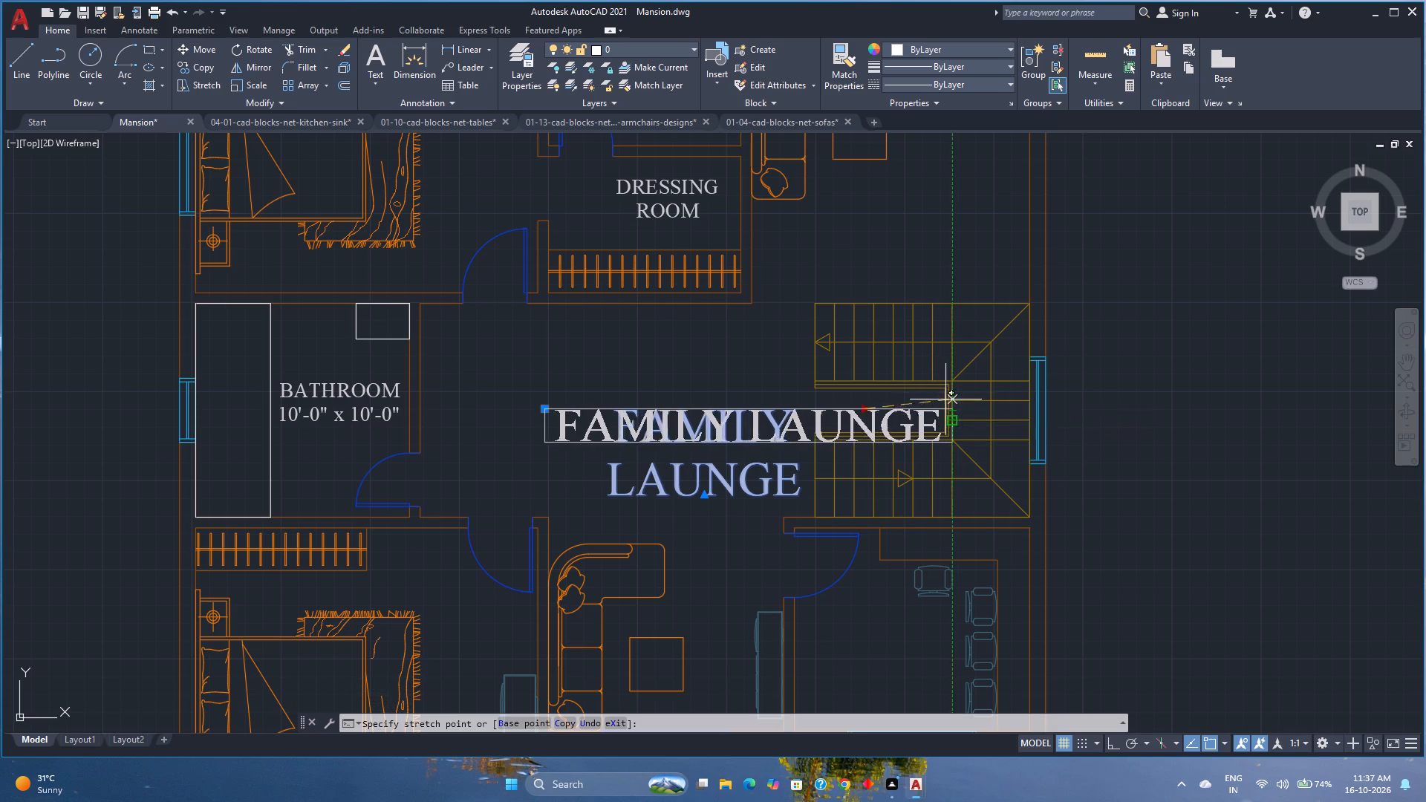
pyautogui.click(1015, 408)
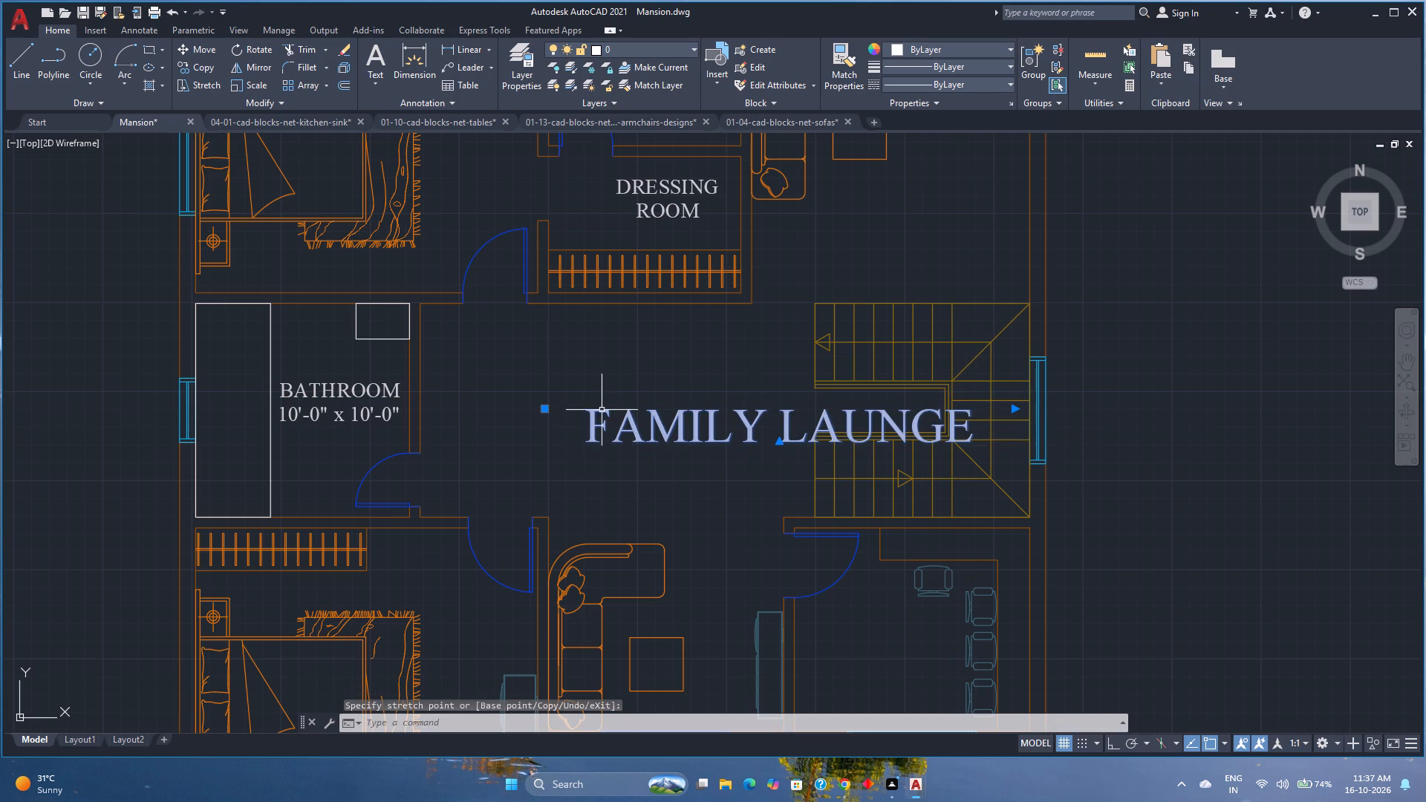
# Move the FAMILY LAUNGE label horizontally with Ortho on so that its frame starts at the lower bathroom's wall.
pyautogui.click(544, 408)
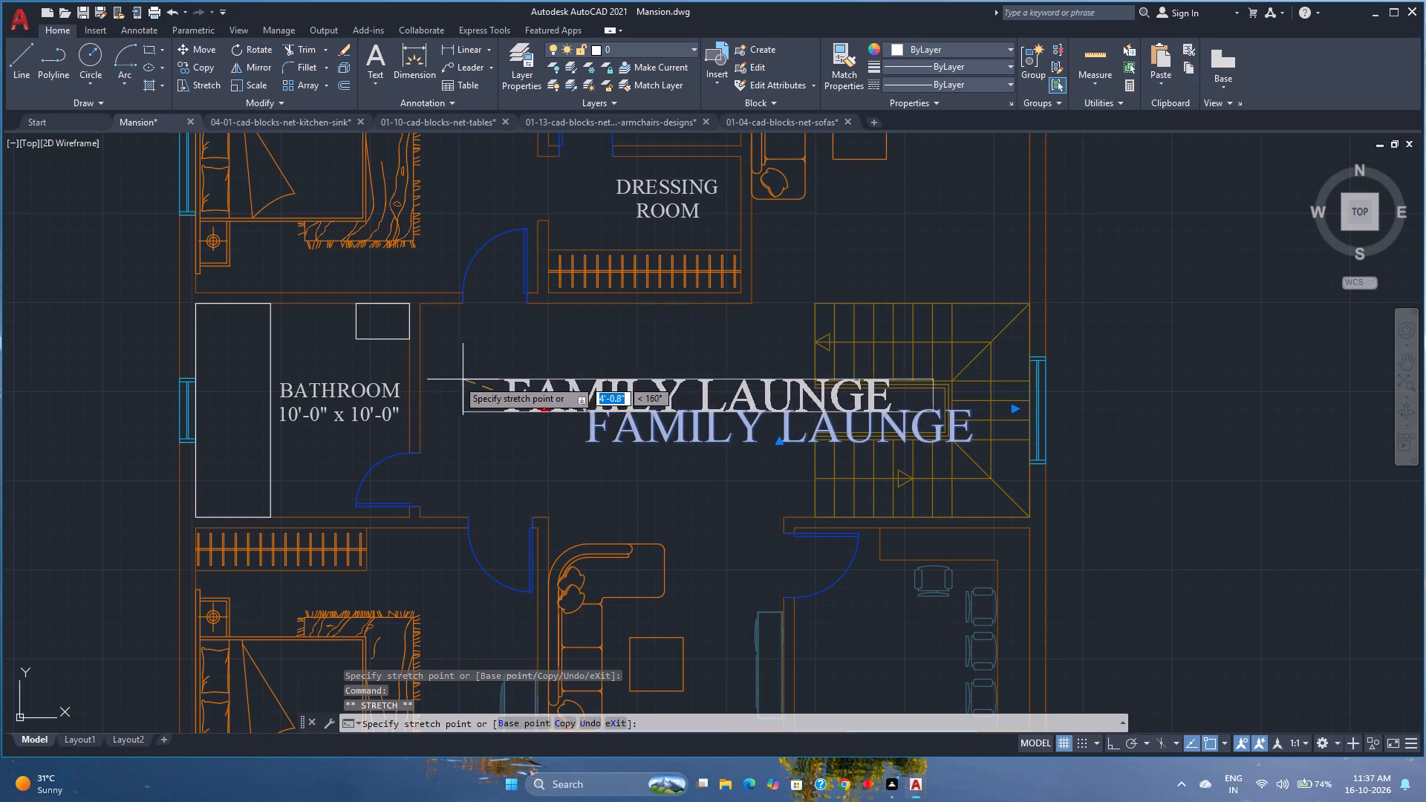
pyautogui.press('F8')
pyautogui.click(426, 411)
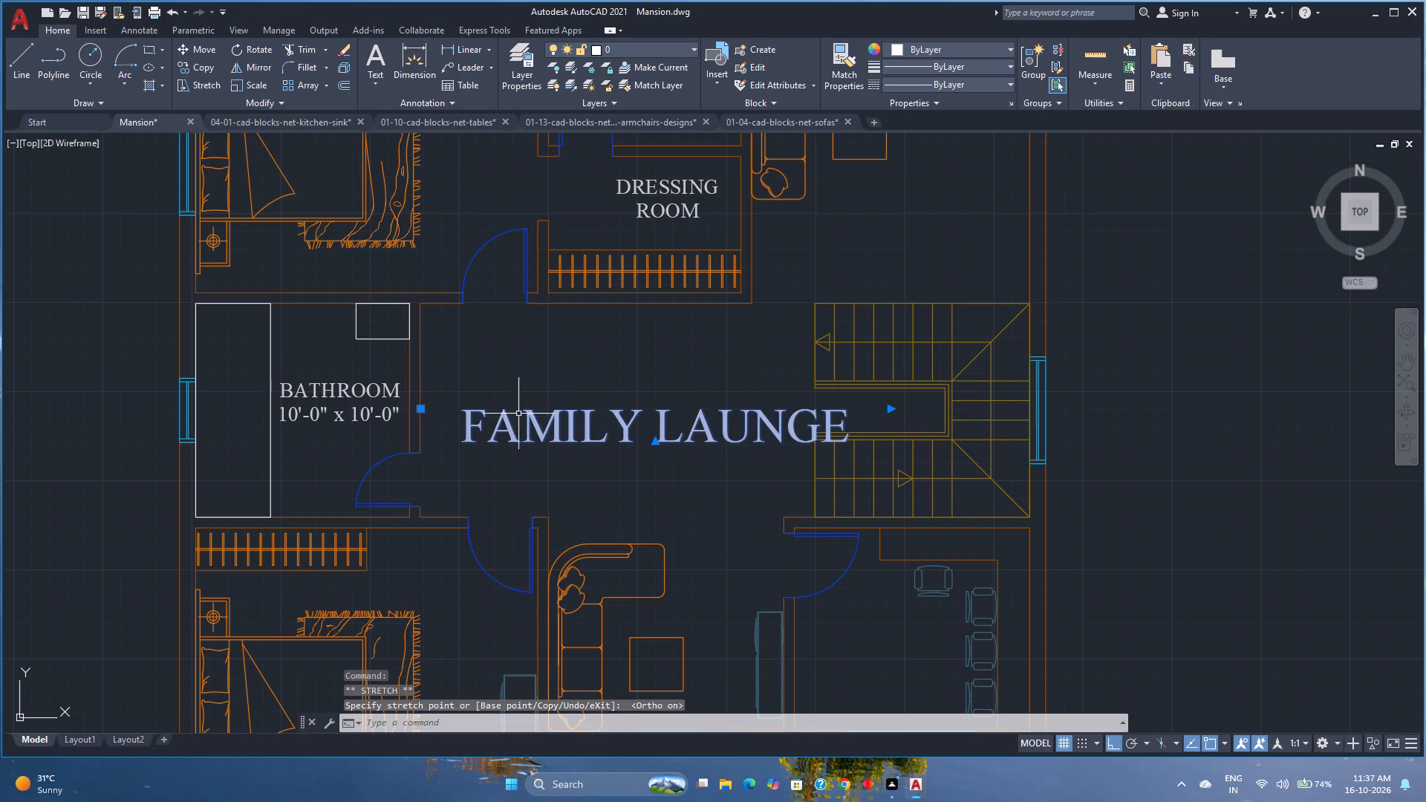
# Correct the hall label's misspelled word to LOUNGE using the spelling suggestion.
pyautogui.scroll(-2, 514, 379)
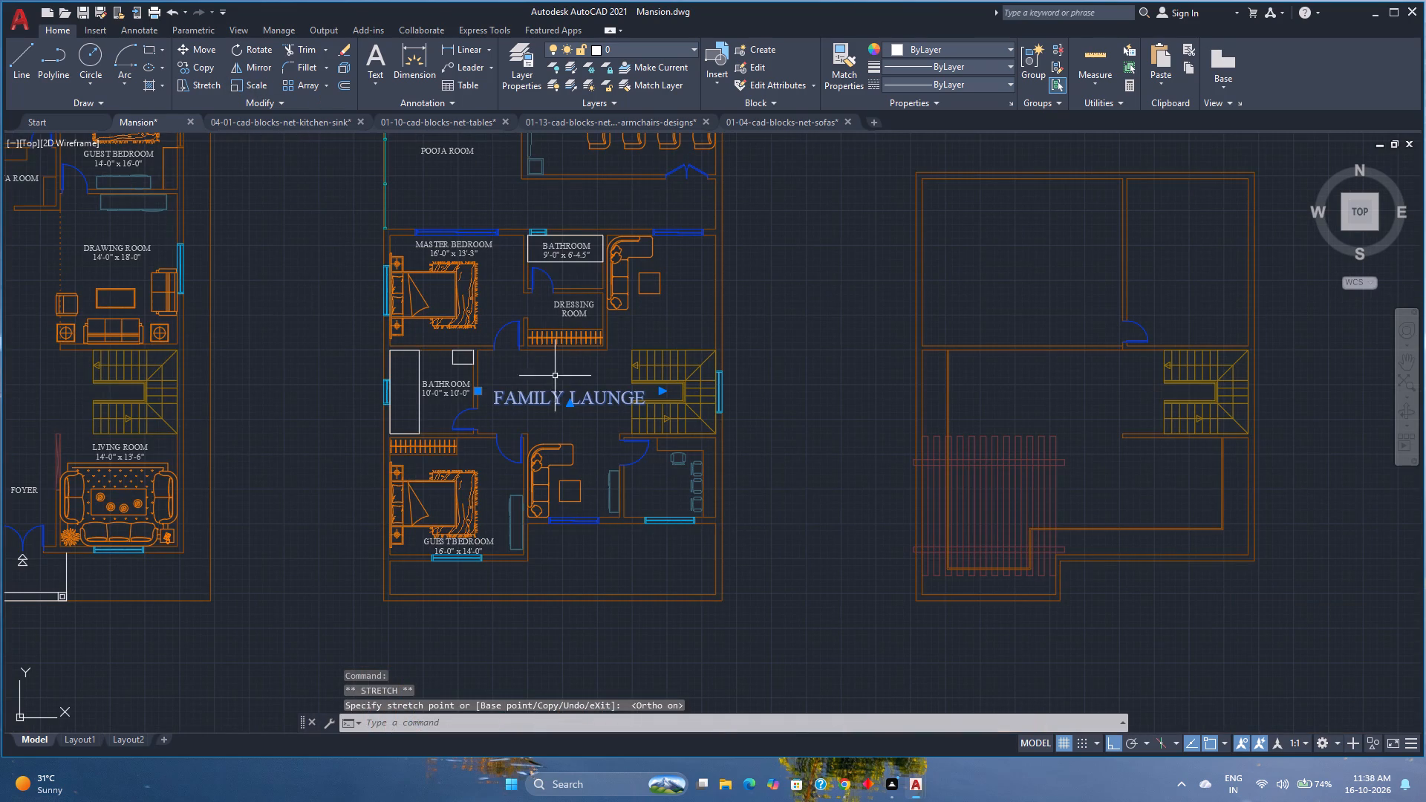
pyautogui.doubleClick(541, 400)
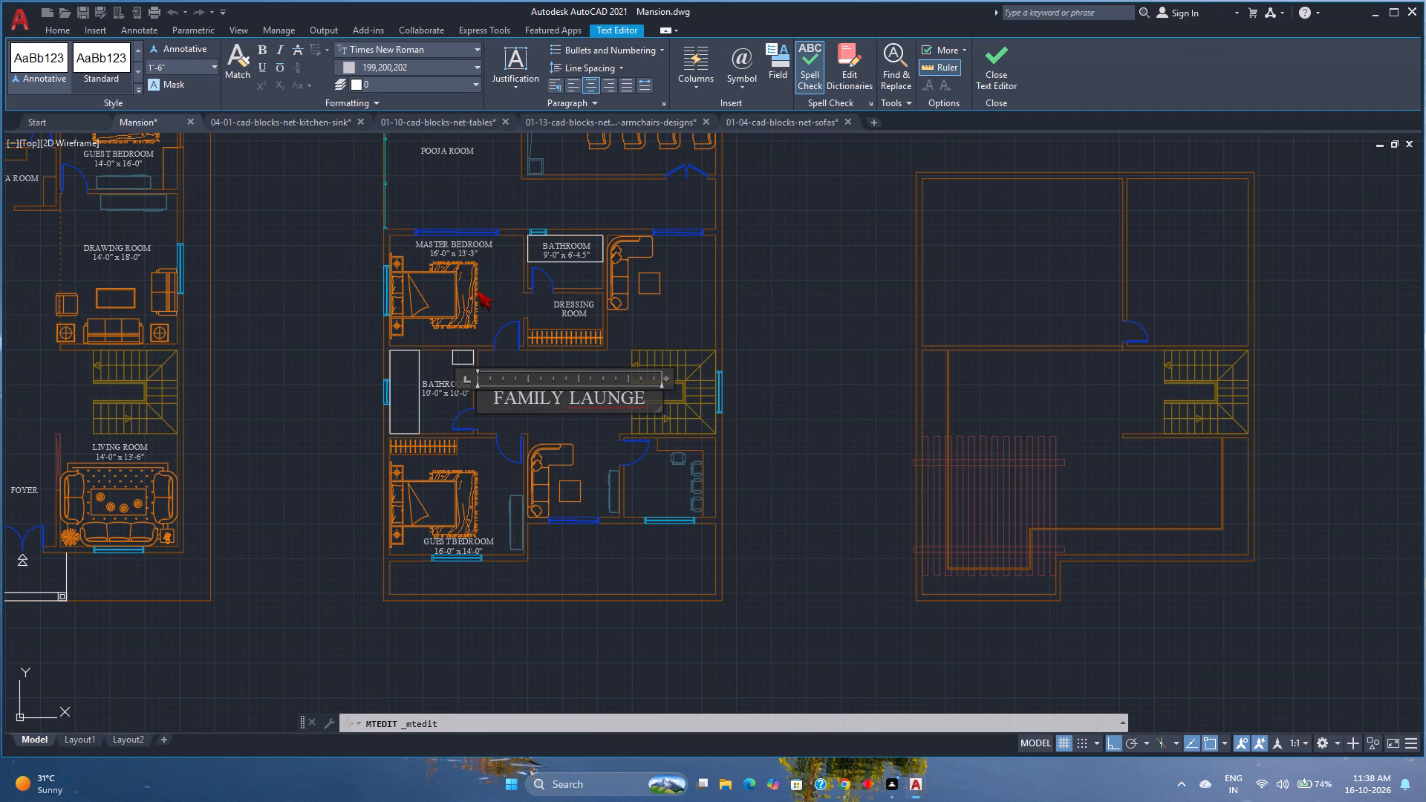
pyautogui.click(507, 81)
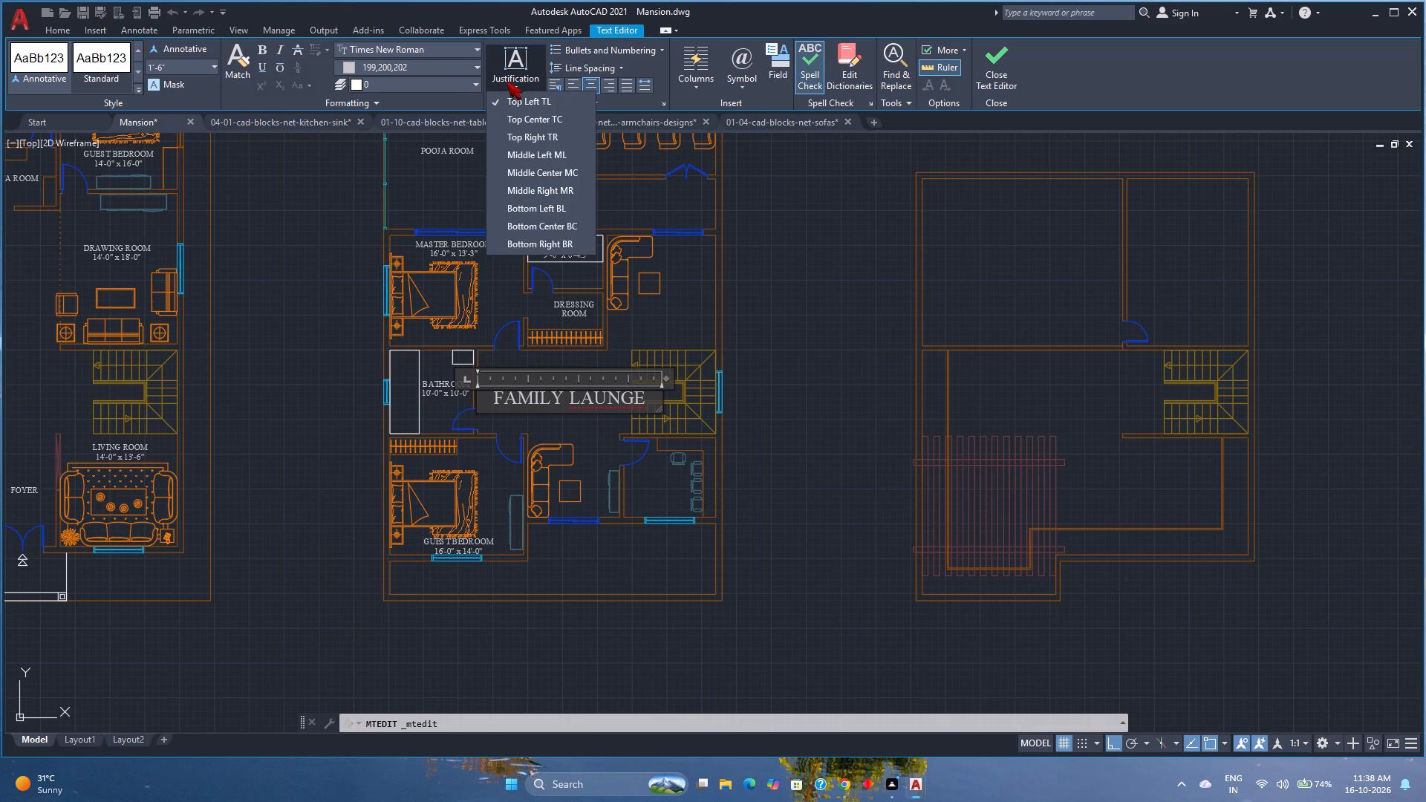
pyautogui.click(287, 203)
pyautogui.click(365, 102)
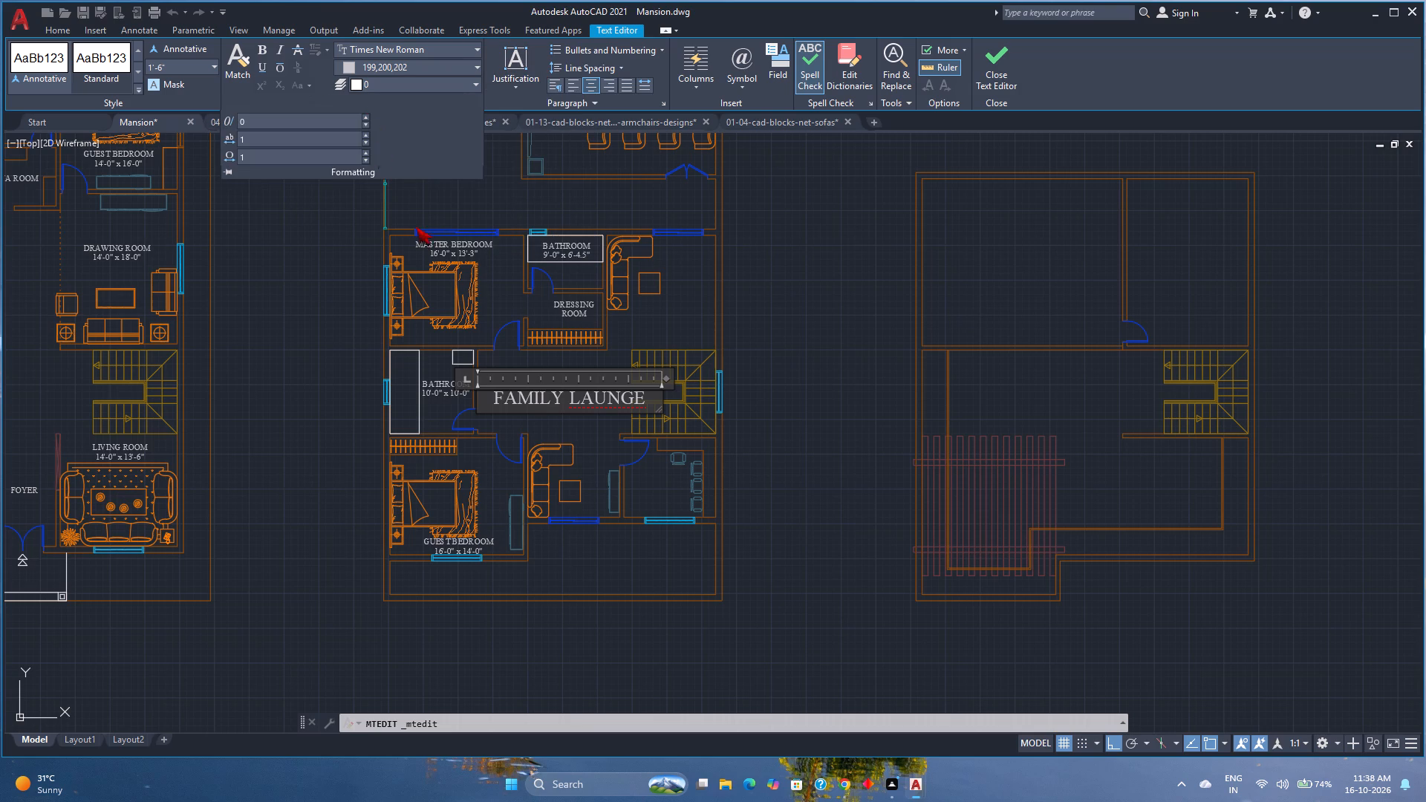
pyautogui.moveTo(642, 399); pyautogui.dragTo(481, 397)
pyautogui.click(593, 394)
pyautogui.rightClick(601, 399)
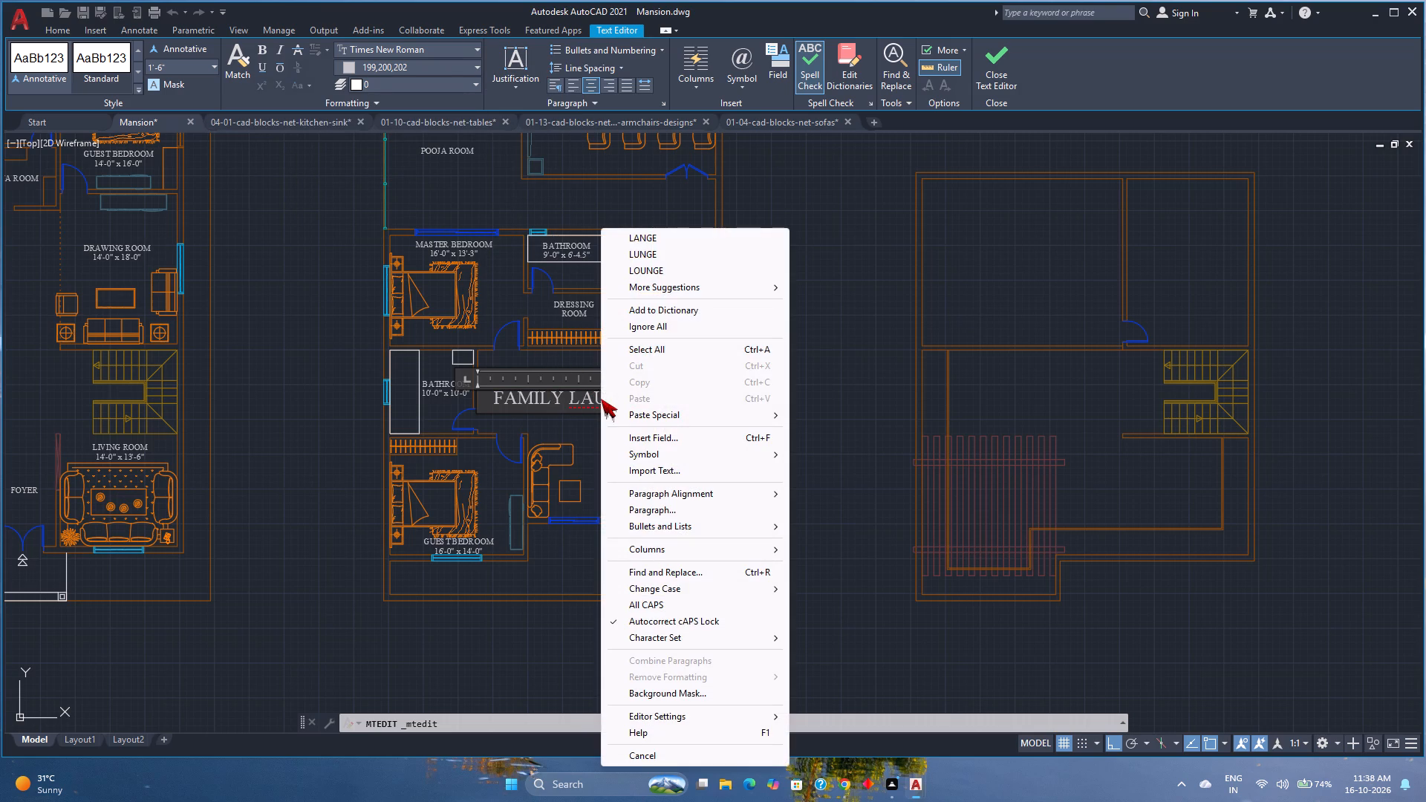
pyautogui.click(649, 273)
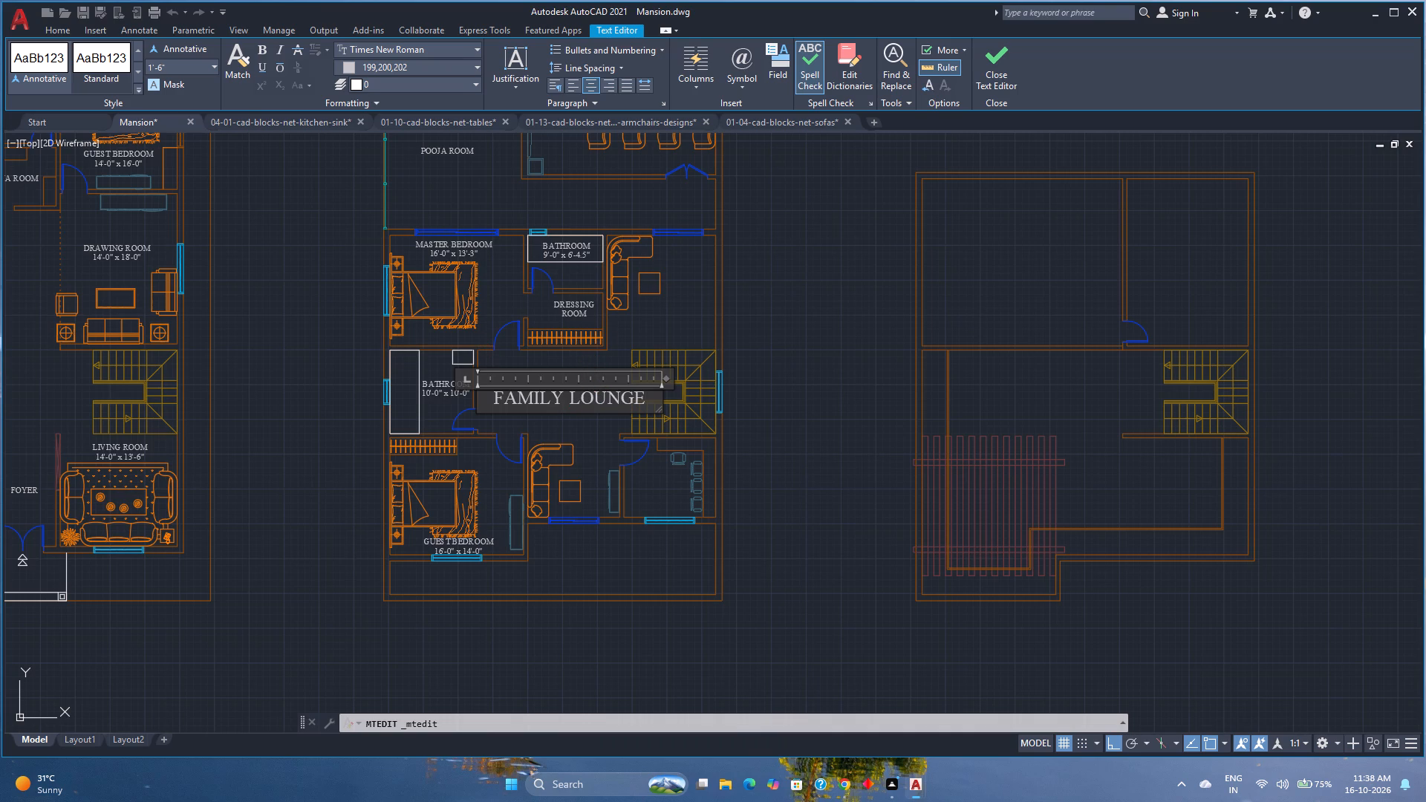
# Set the FAMILY LOUNGE label's character tracking to 1.3 and its text height to 1'2".
pyautogui.moveTo(645, 404); pyautogui.dragTo(496, 398)
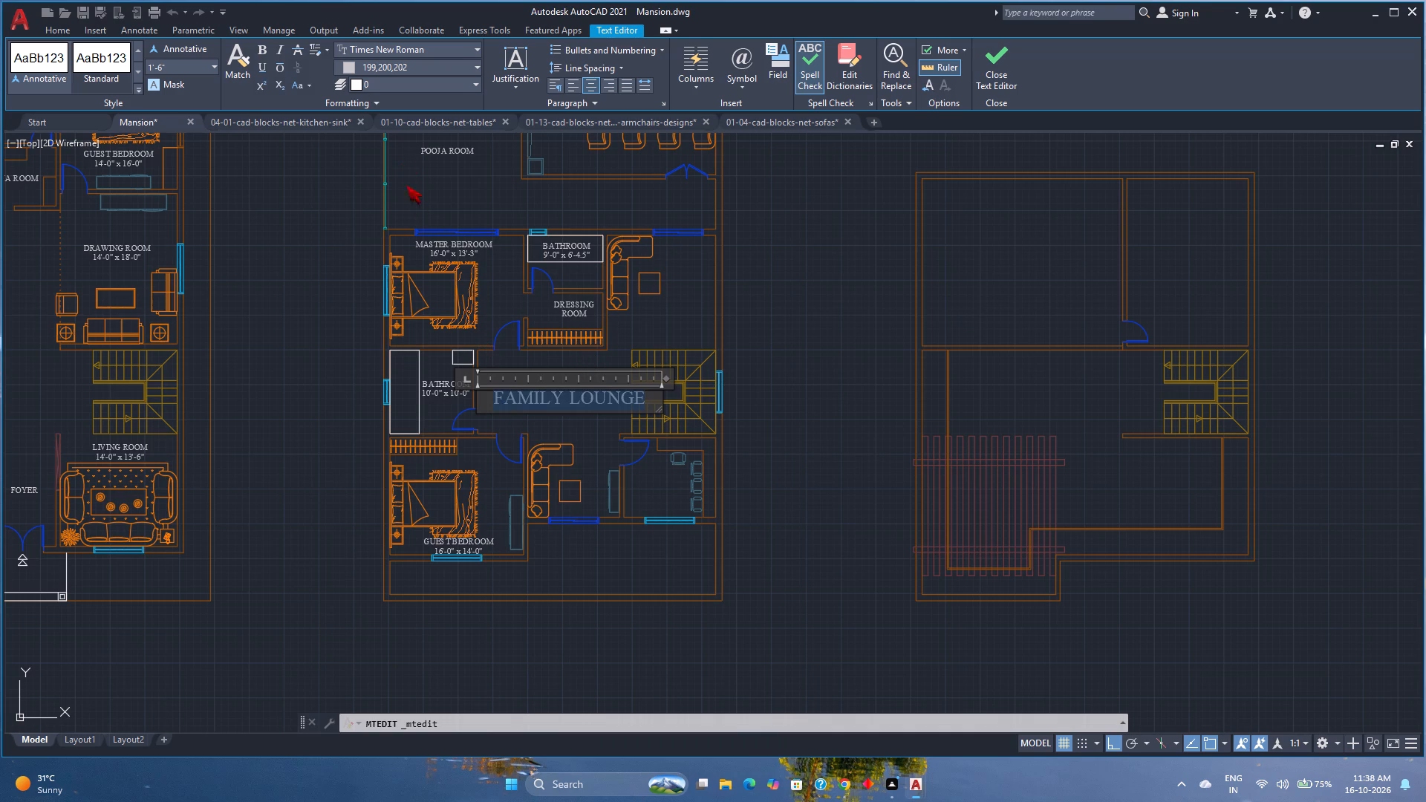
pyautogui.click(361, 104)
pyautogui.click(368, 102)
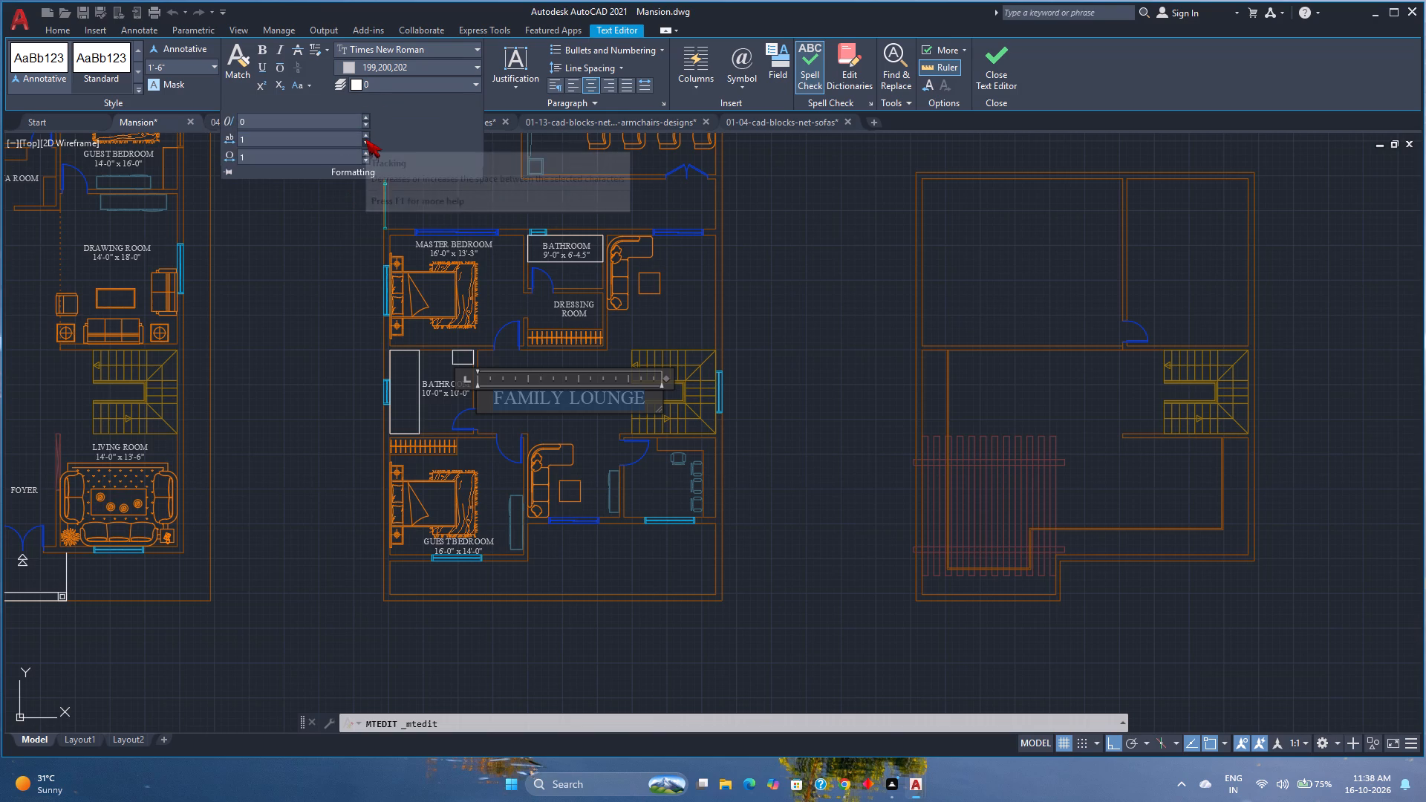
pyautogui.tripleClick(366, 135)
pyautogui.doubleClick(366, 135)
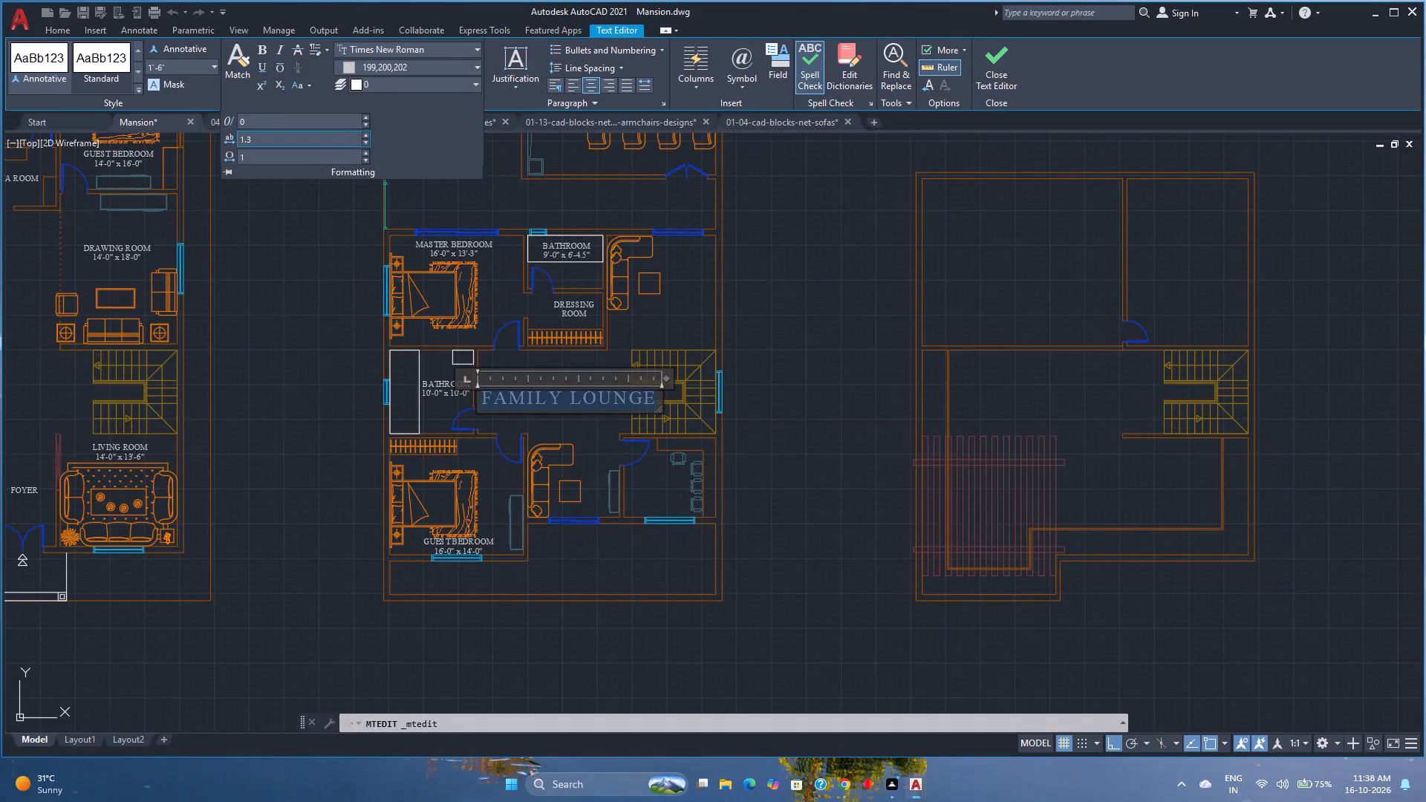
pyautogui.doubleClick(198, 73)
pyautogui.write('1\'2"')
pyautogui.press('Return')
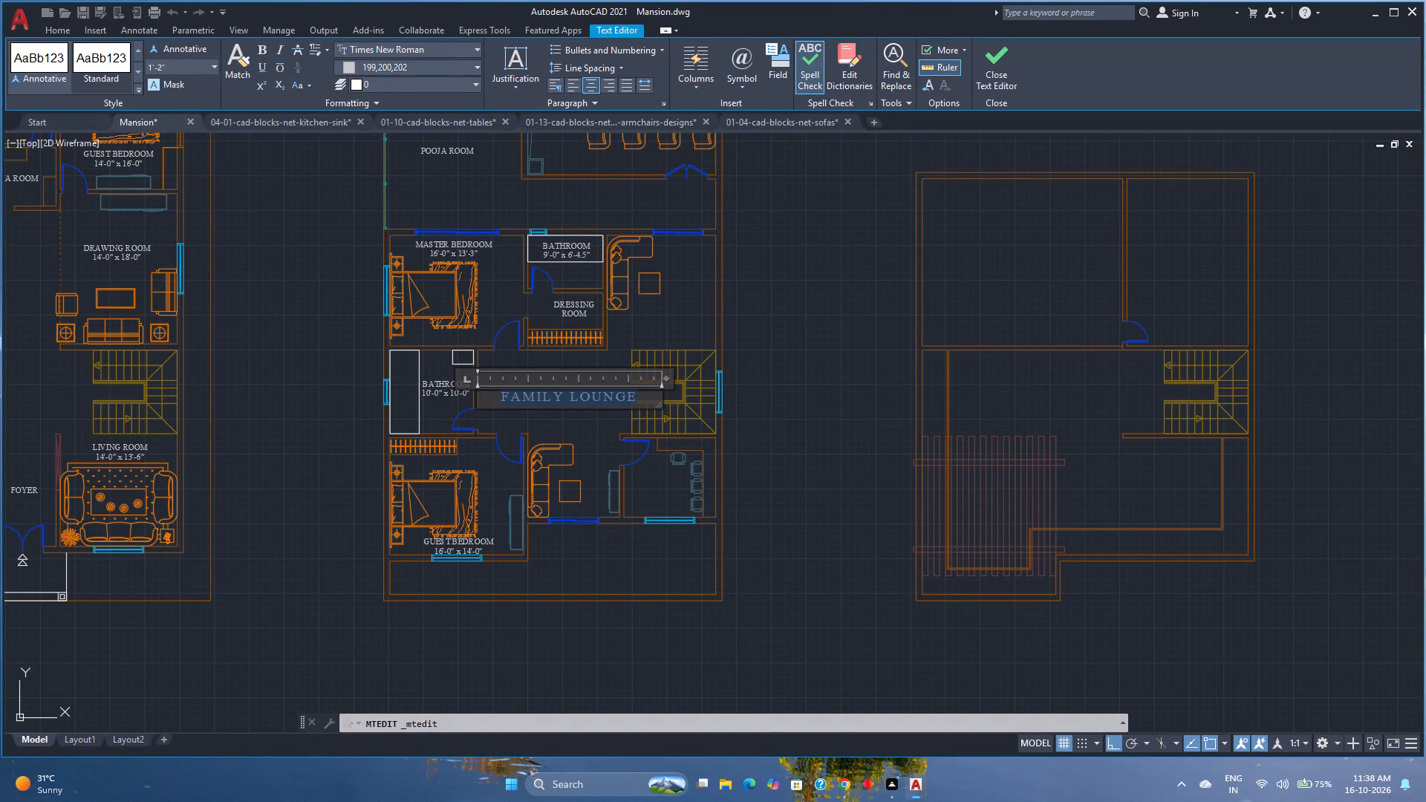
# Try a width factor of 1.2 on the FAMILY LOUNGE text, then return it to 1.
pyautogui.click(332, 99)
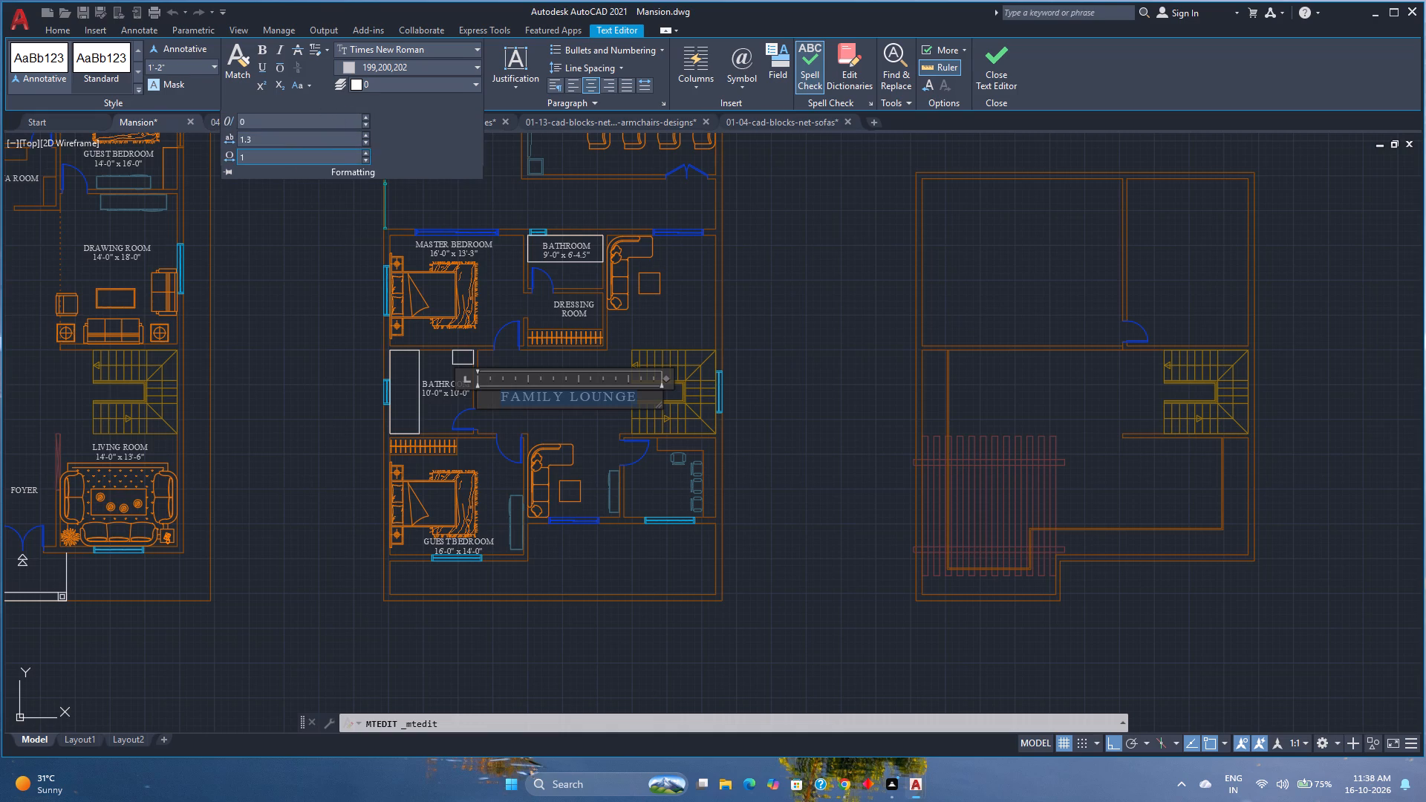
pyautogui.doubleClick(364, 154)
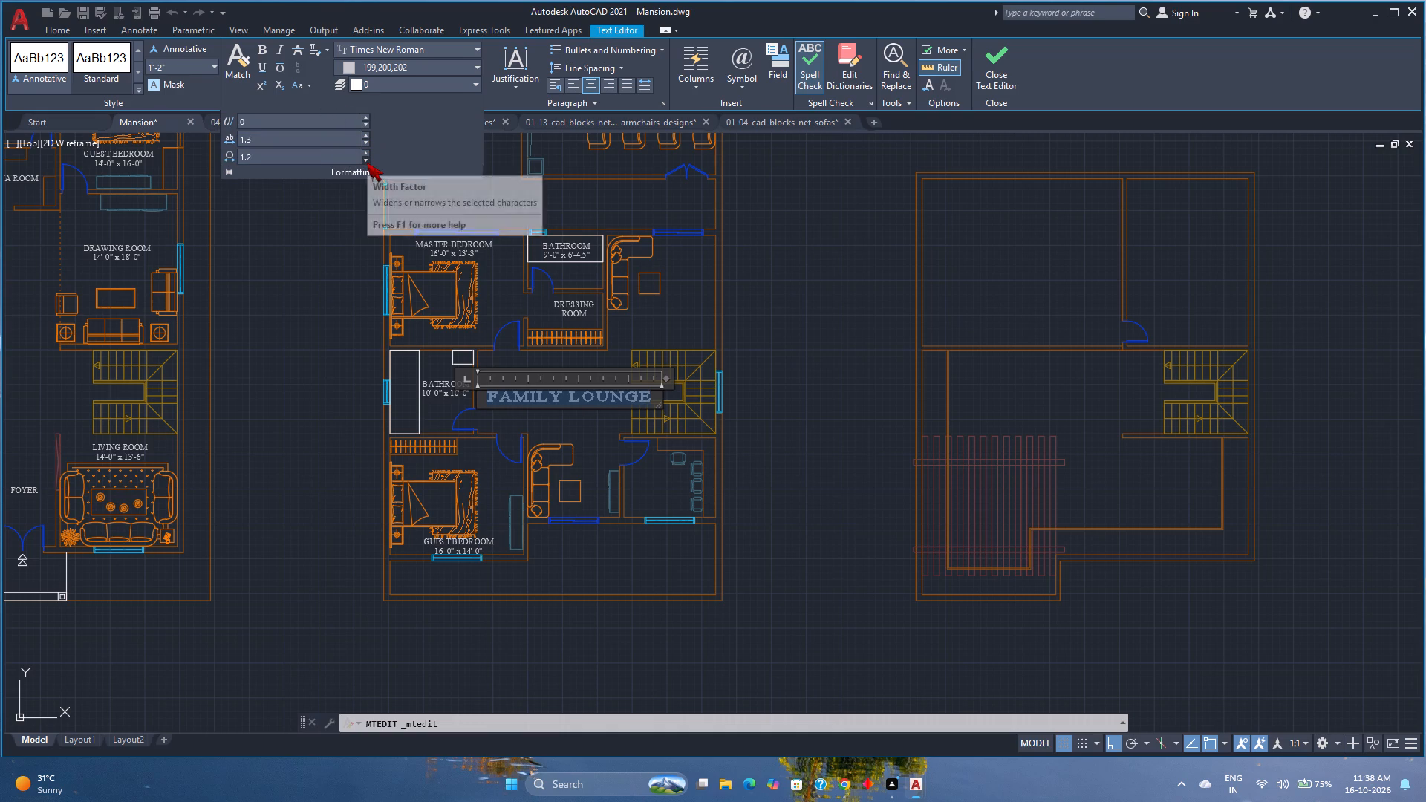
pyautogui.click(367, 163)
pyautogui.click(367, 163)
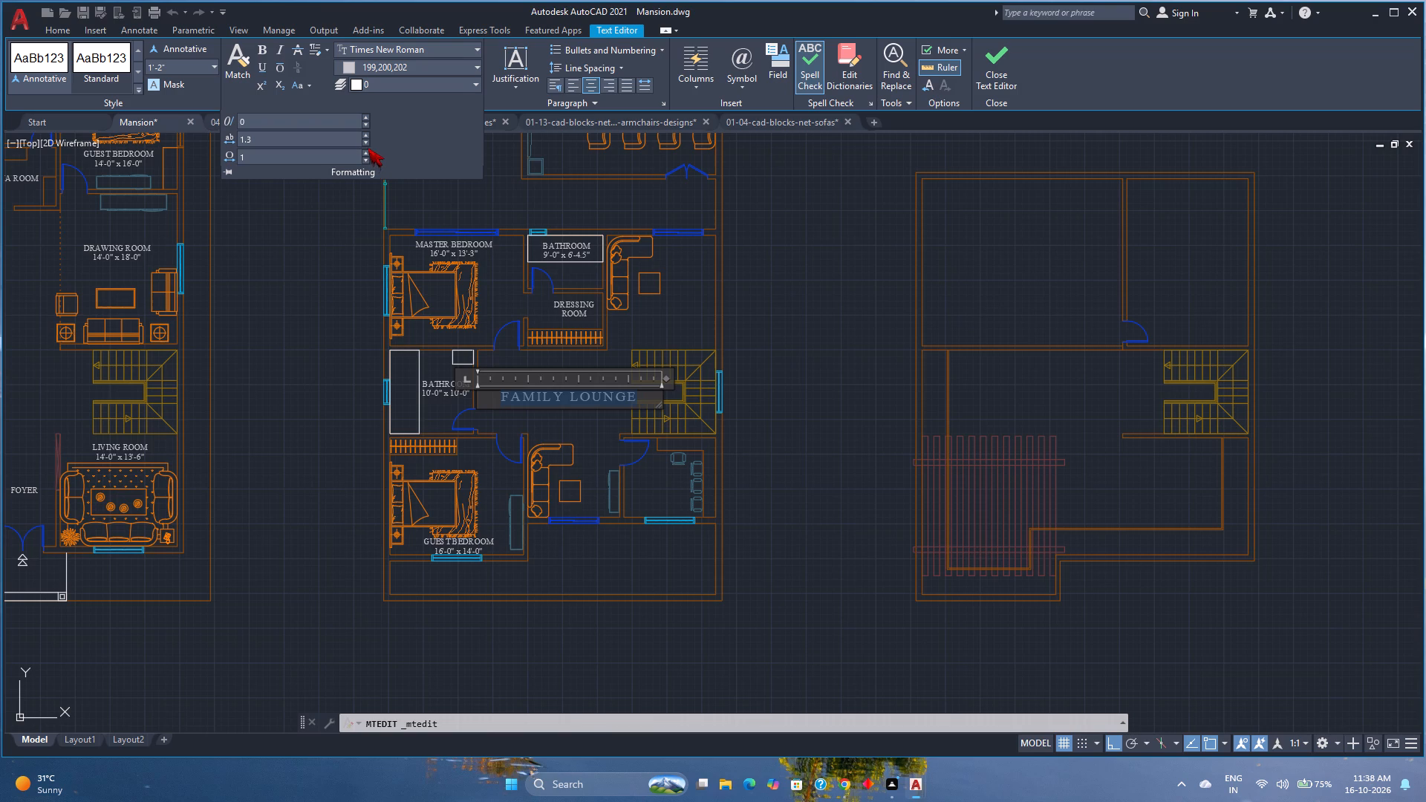
# Set the FAMILY LOUNGE text's tracking to 1.4 and finish editing the label.
pyautogui.tripleClick(365, 137)
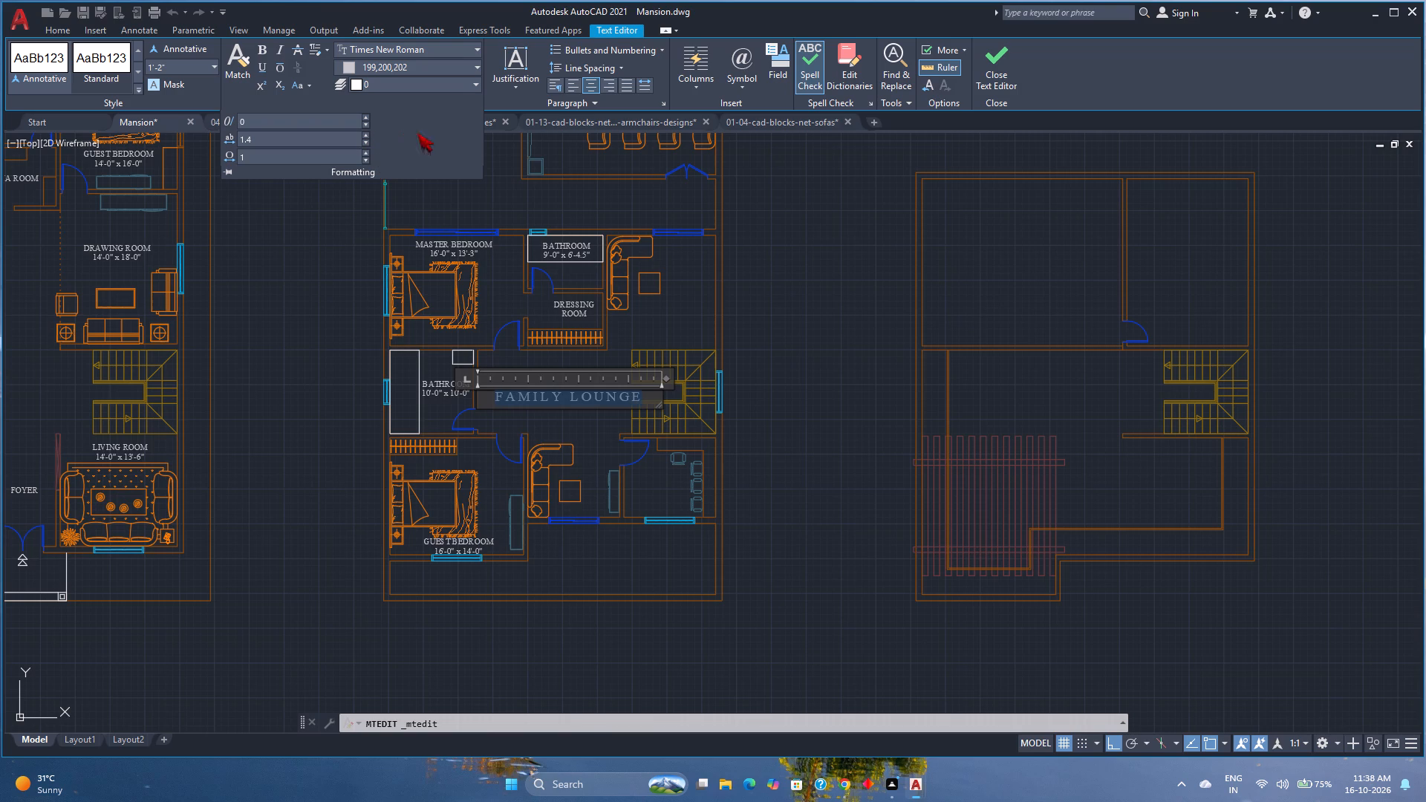
pyautogui.click(1001, 54)
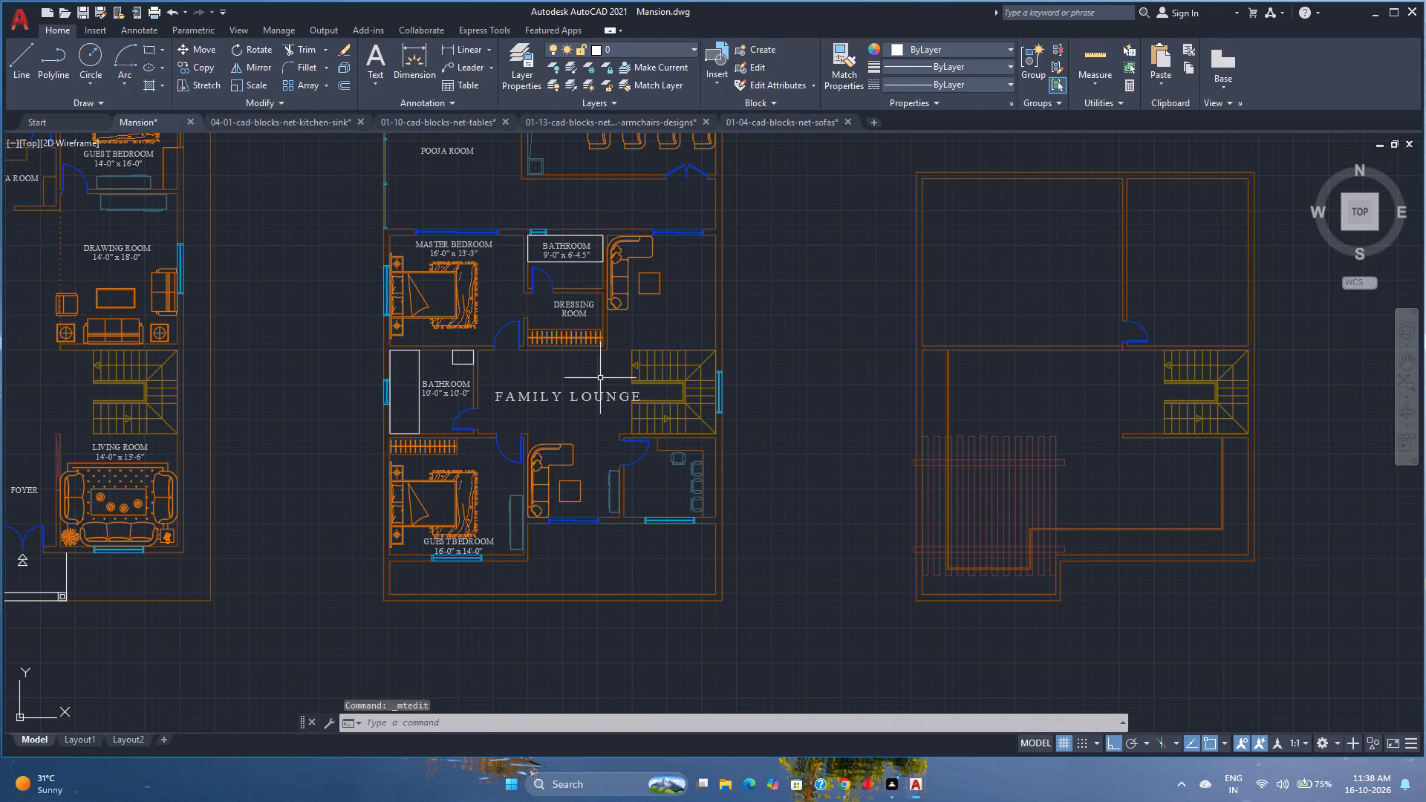
# Narrow the FAMILY LOUNGE label's frame so that it ends just short of the staircase.
pyautogui.click(582, 391)
pyautogui.scroll(2, 582, 391)
pyautogui.moveTo(582, 391); pyautogui.dragTo(723, 440, button='middle')
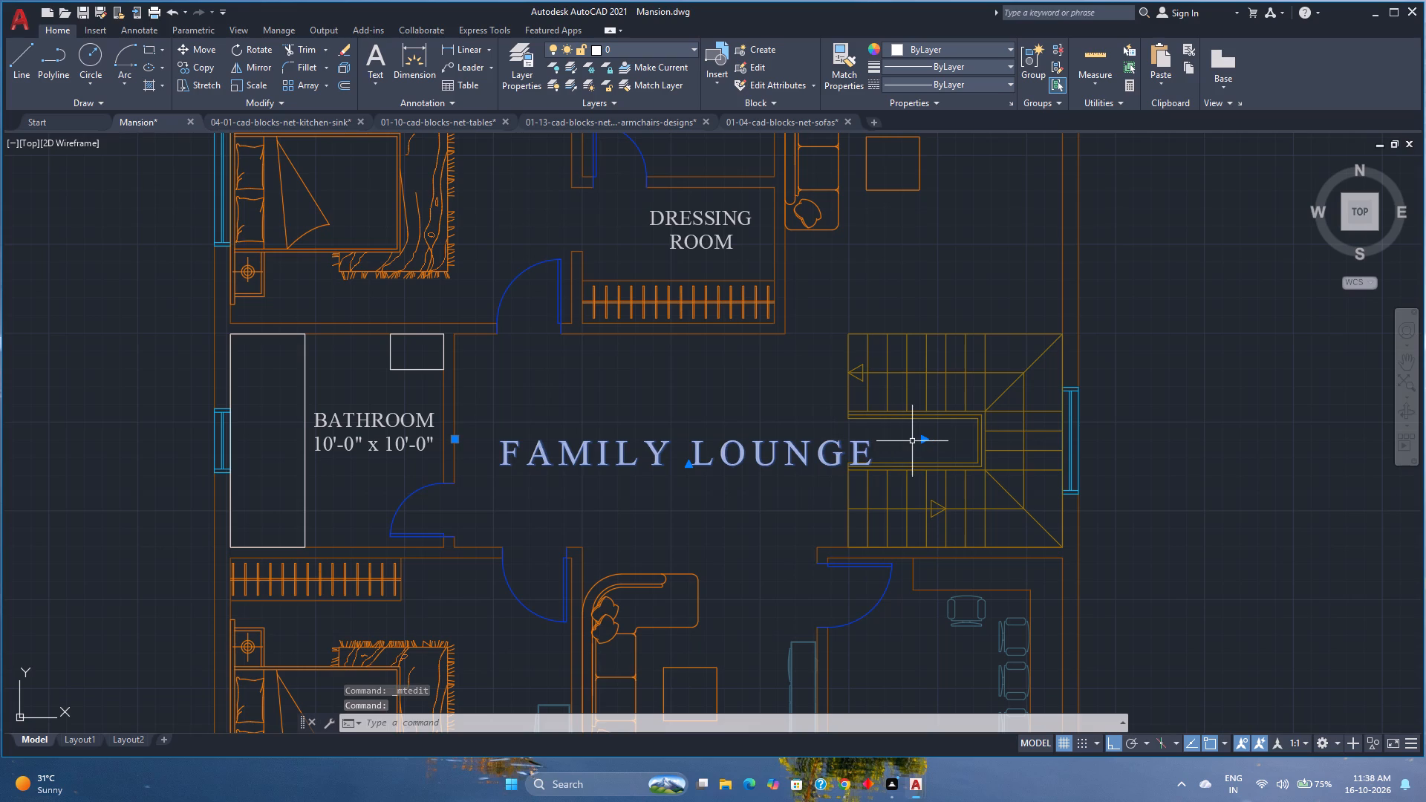
pyautogui.moveTo(923, 441); pyautogui.dragTo(841, 440)
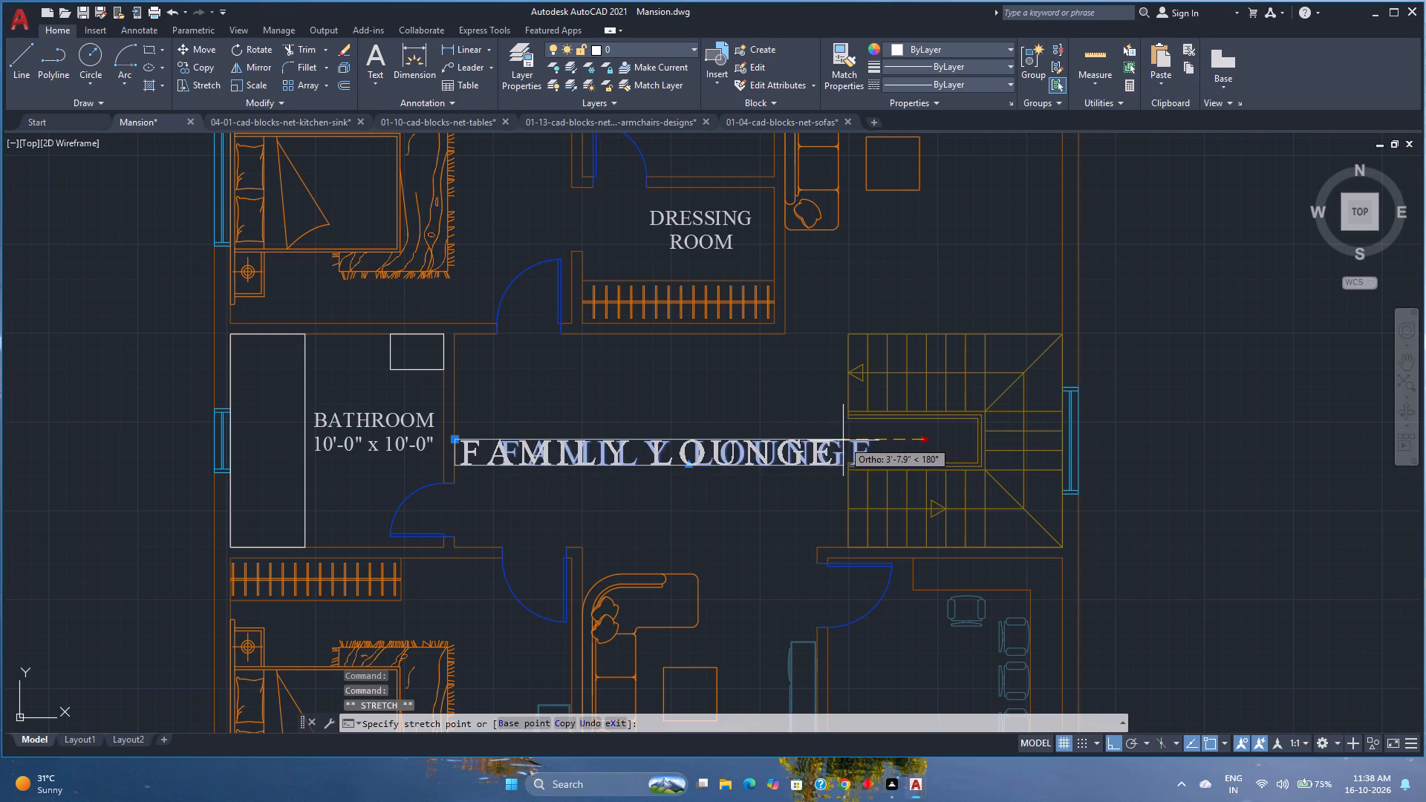
pyautogui.moveTo(841, 440); pyautogui.dragTo(838, 440)
pyautogui.click(838, 440)
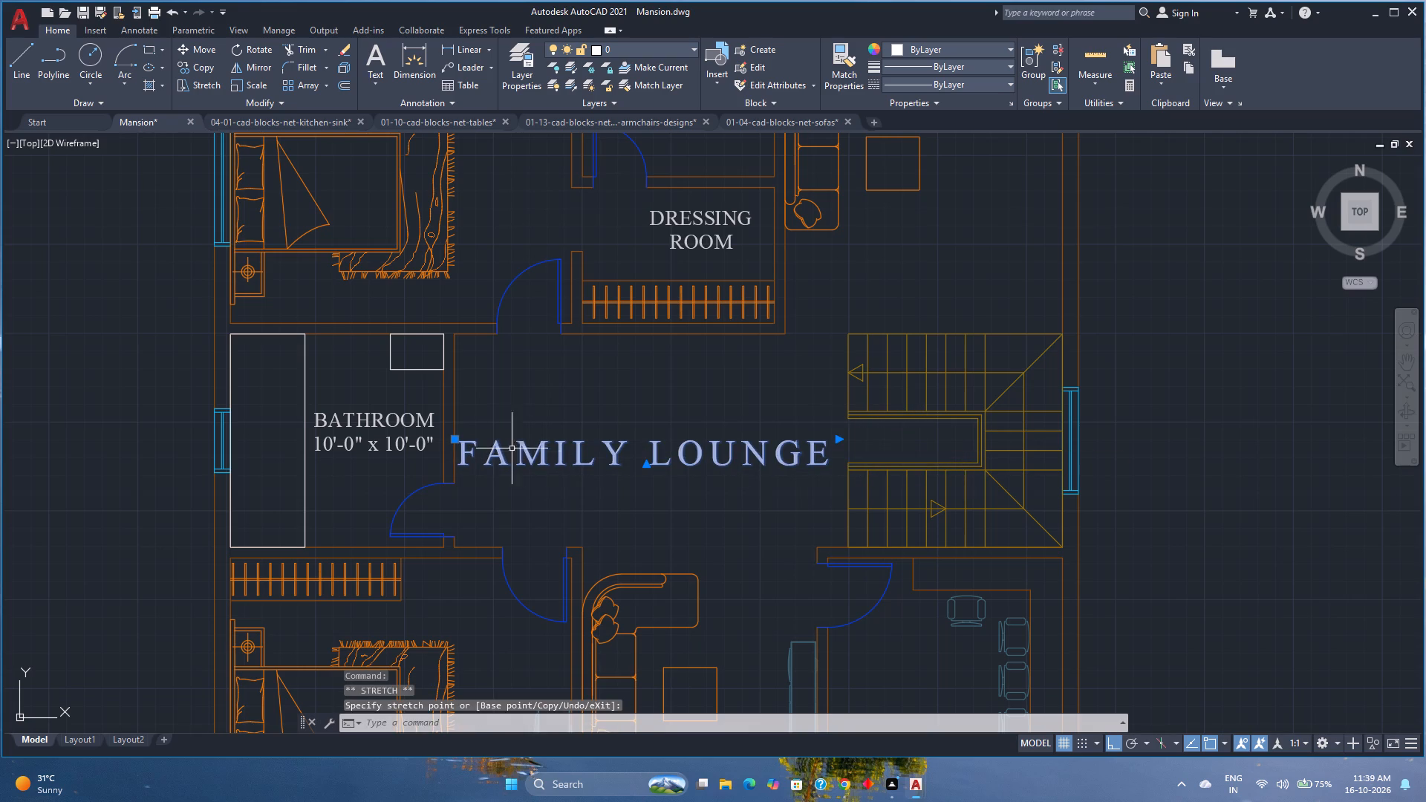
# Move the FAMILY LOUNGE label slightly up the hall with Ortho on and save the drawing.
pyautogui.click(453, 440)
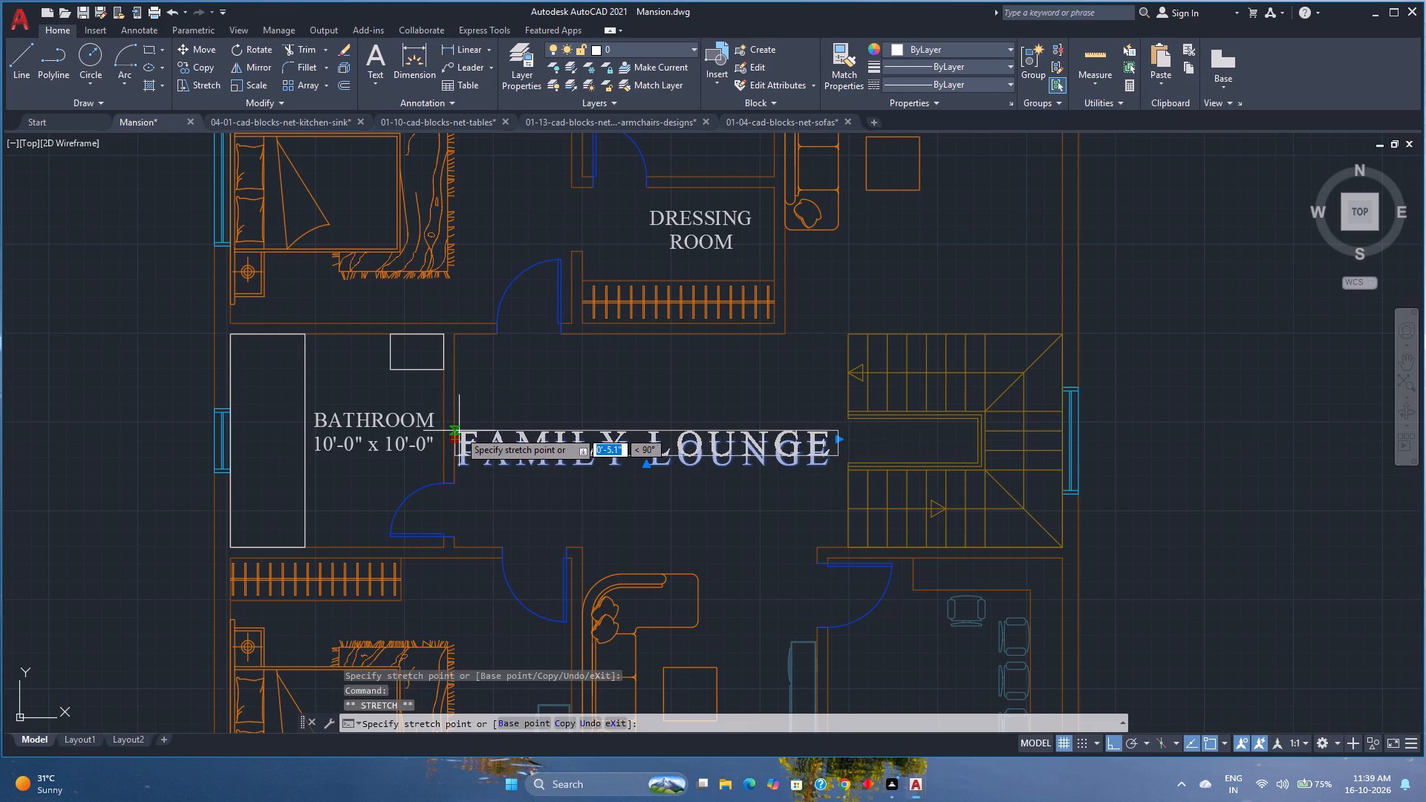
pyautogui.scroll(3, 459, 431)
pyautogui.click(458, 423)
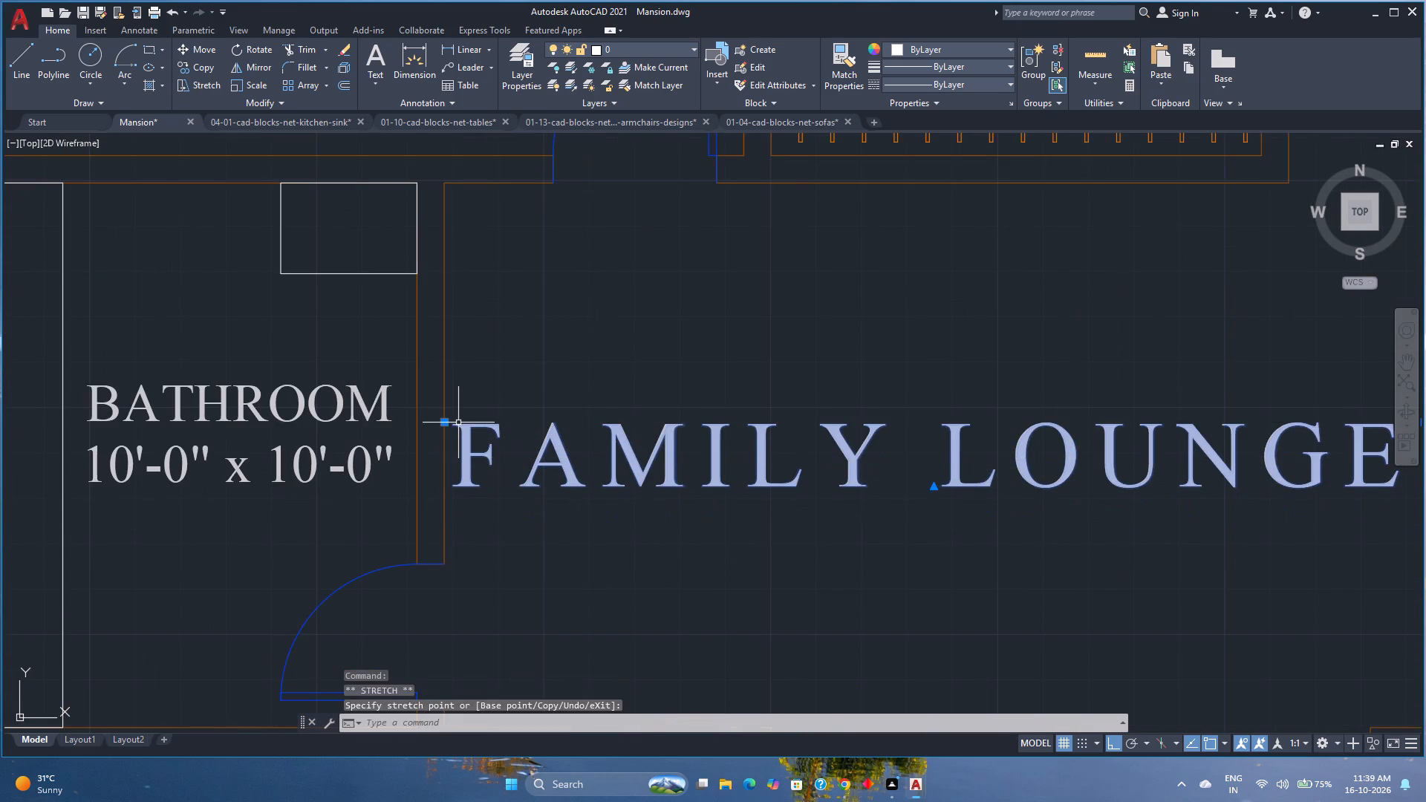
pyautogui.scroll(-2, 458, 423)
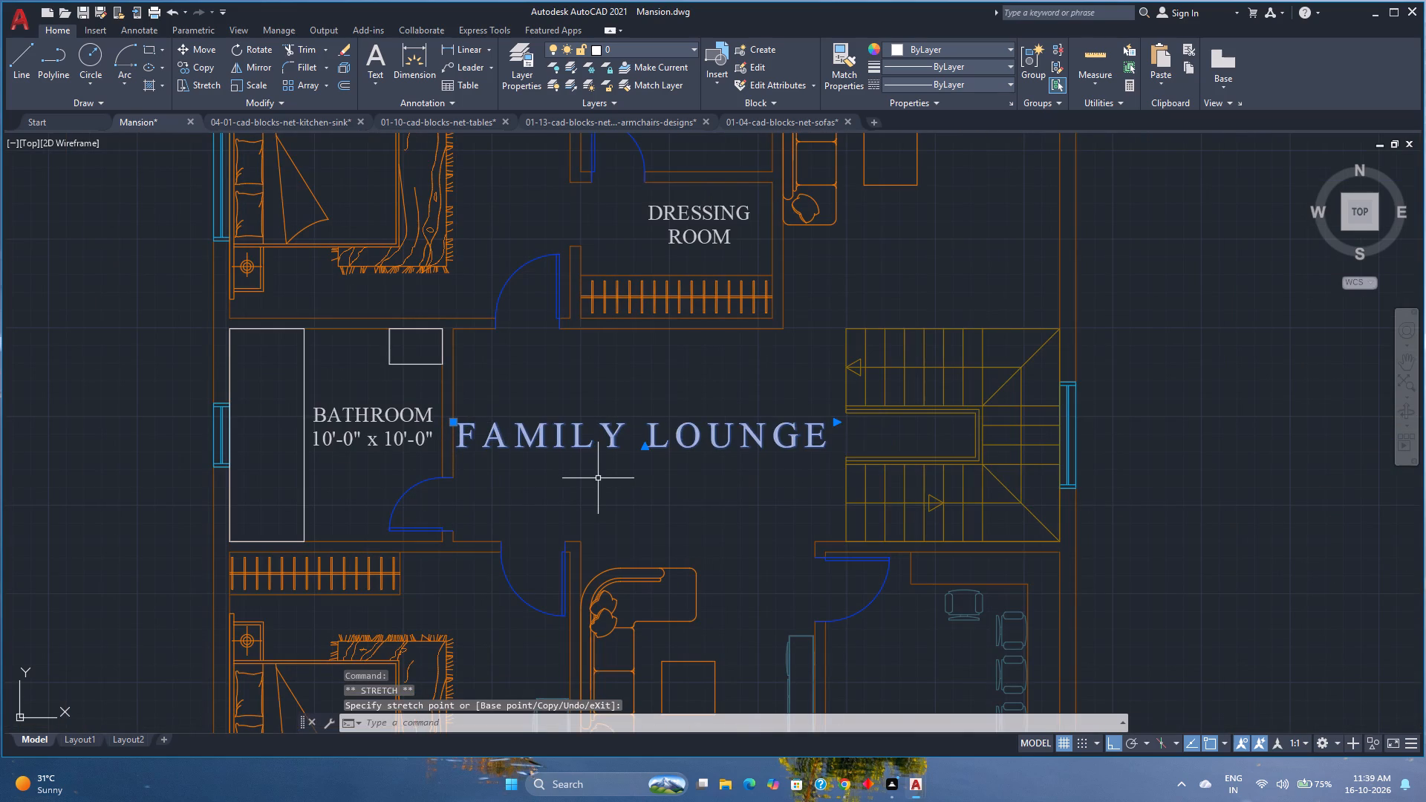
pyautogui.press('Escape')
pyautogui.scroll(-3, 598, 479)
pyautogui.hotkey('ctrl', 's')
# Move the FAMILY LOUNGE label horizontally a little away from the bathroom wall, toward the staircase.
pyautogui.scroll(1, 598, 479)
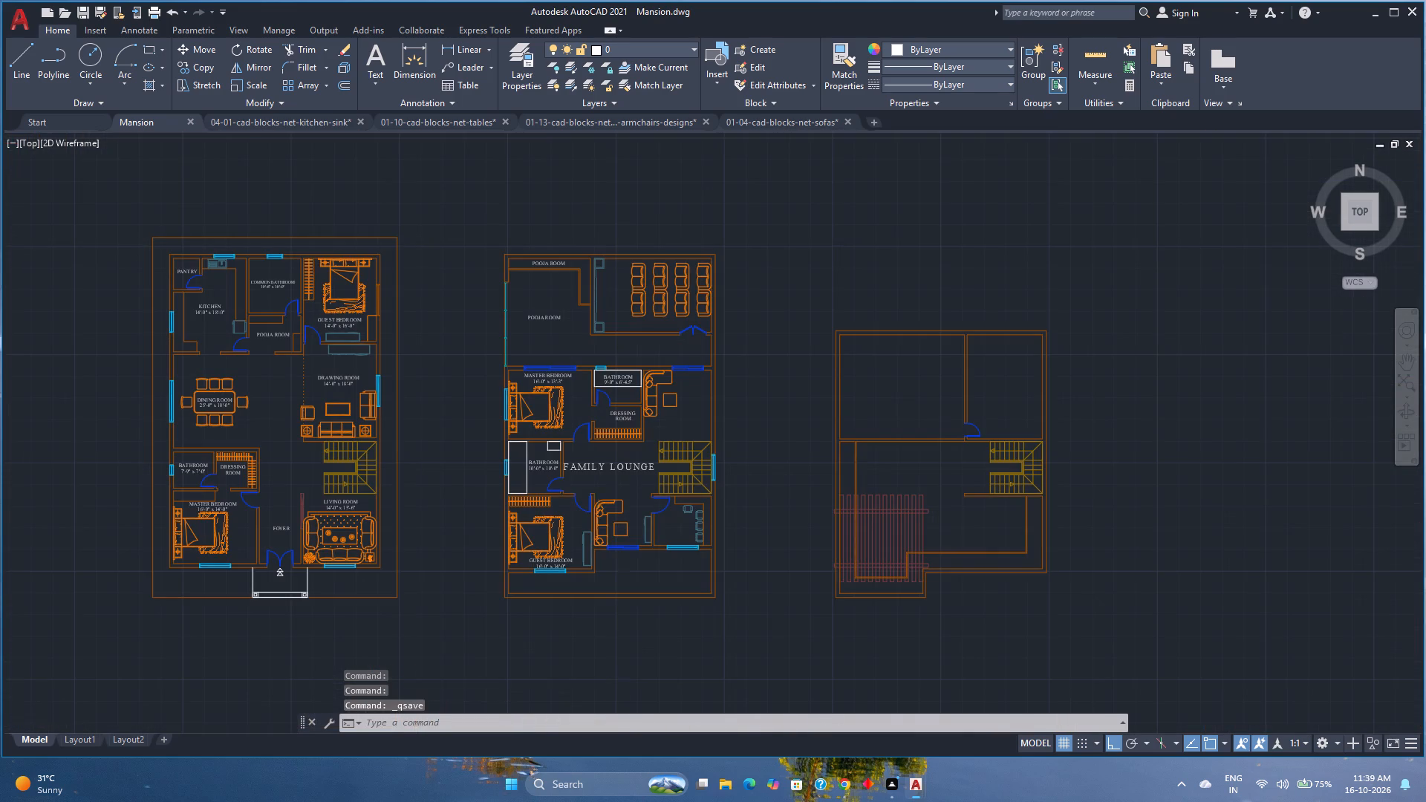
pyautogui.scroll(1, 598, 479)
pyautogui.click(605, 454)
pyautogui.scroll(3, 526, 454)
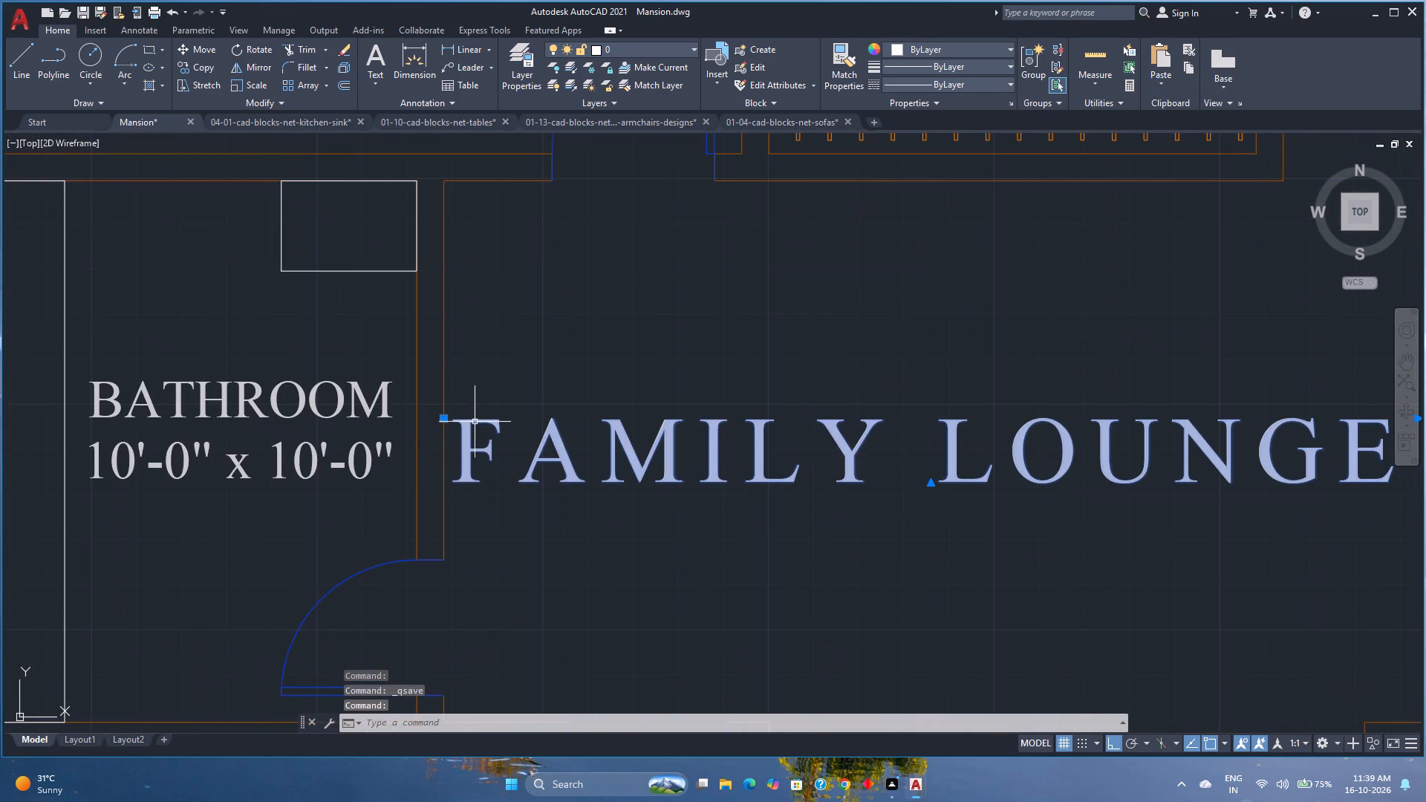
pyautogui.click(444, 418)
pyautogui.click(487, 417)
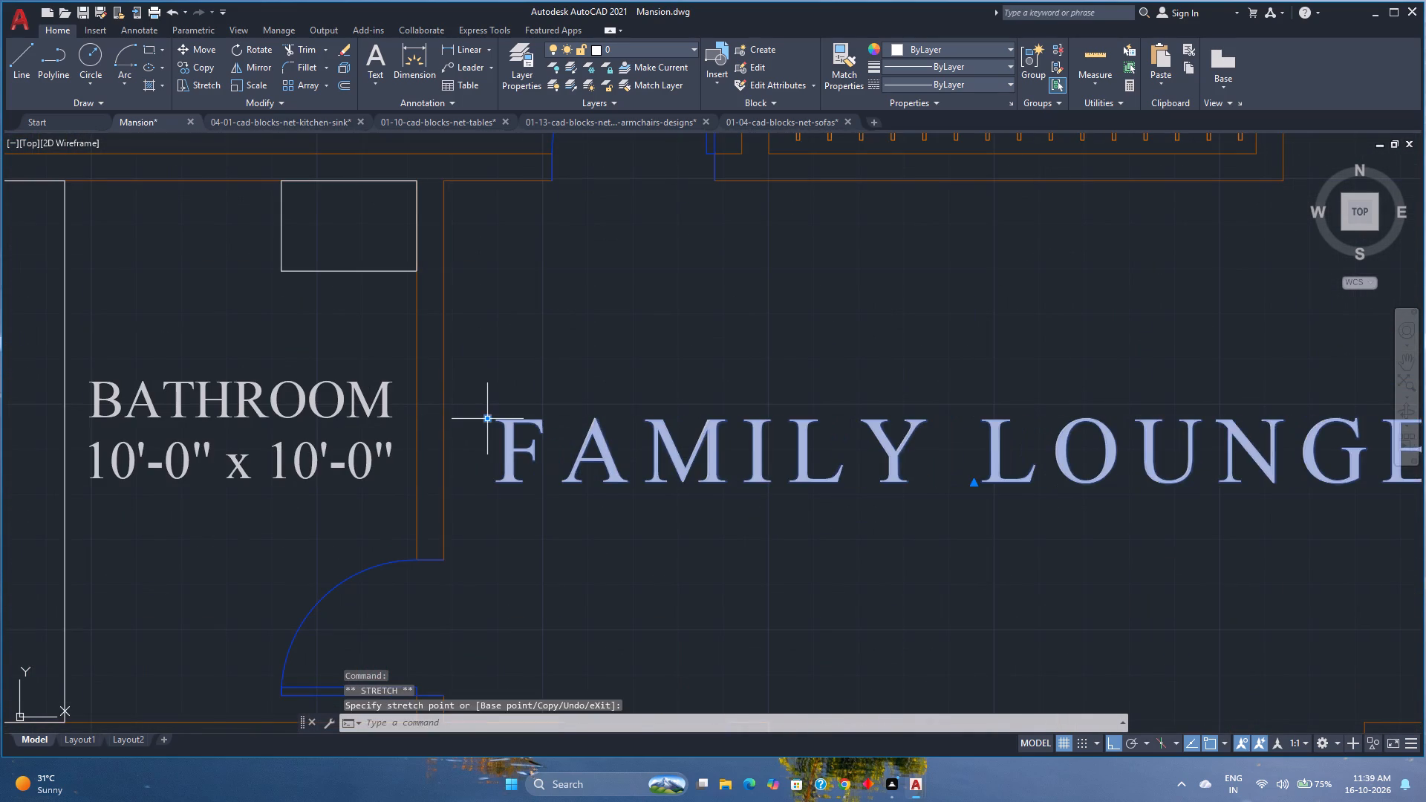
pyautogui.scroll(-3, 487, 417)
pyautogui.press('Escape')
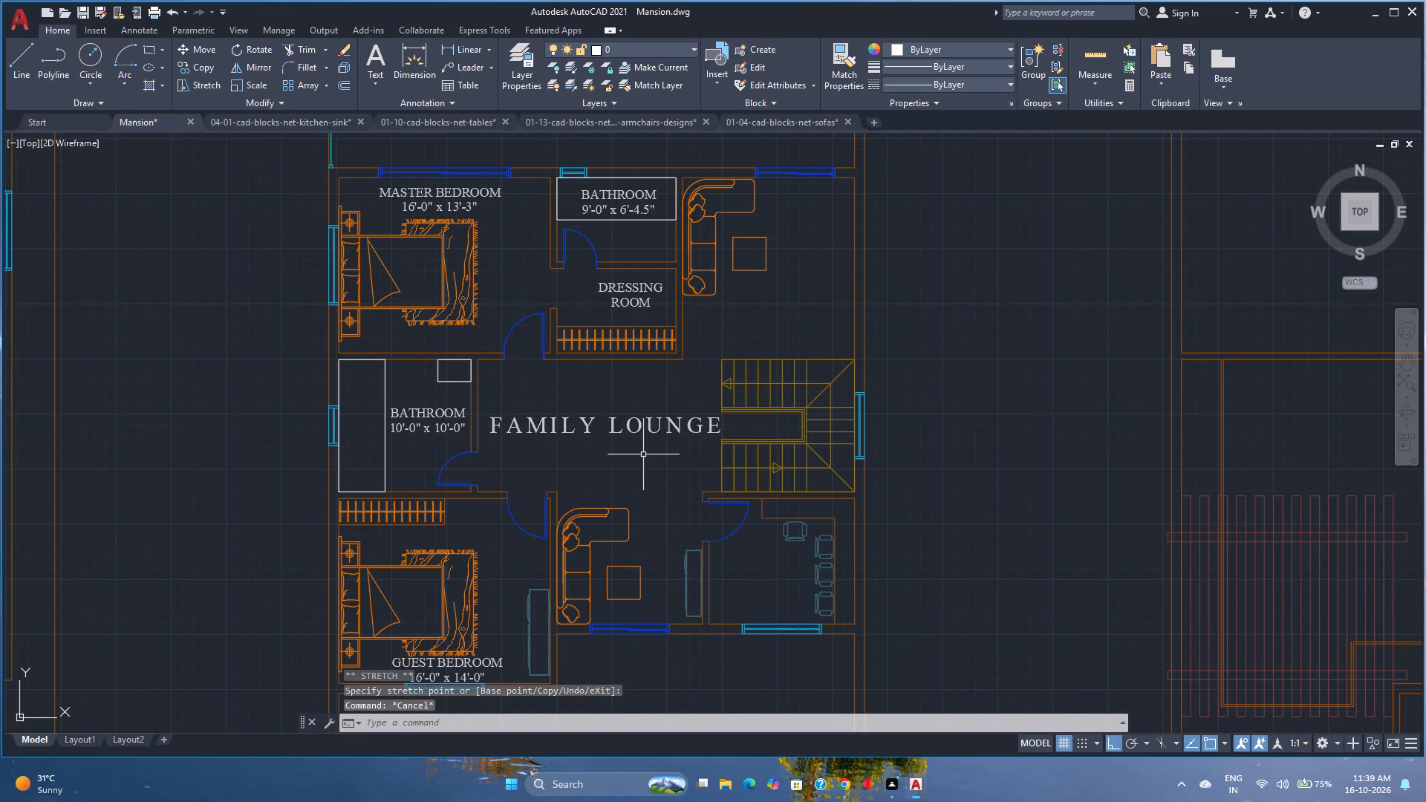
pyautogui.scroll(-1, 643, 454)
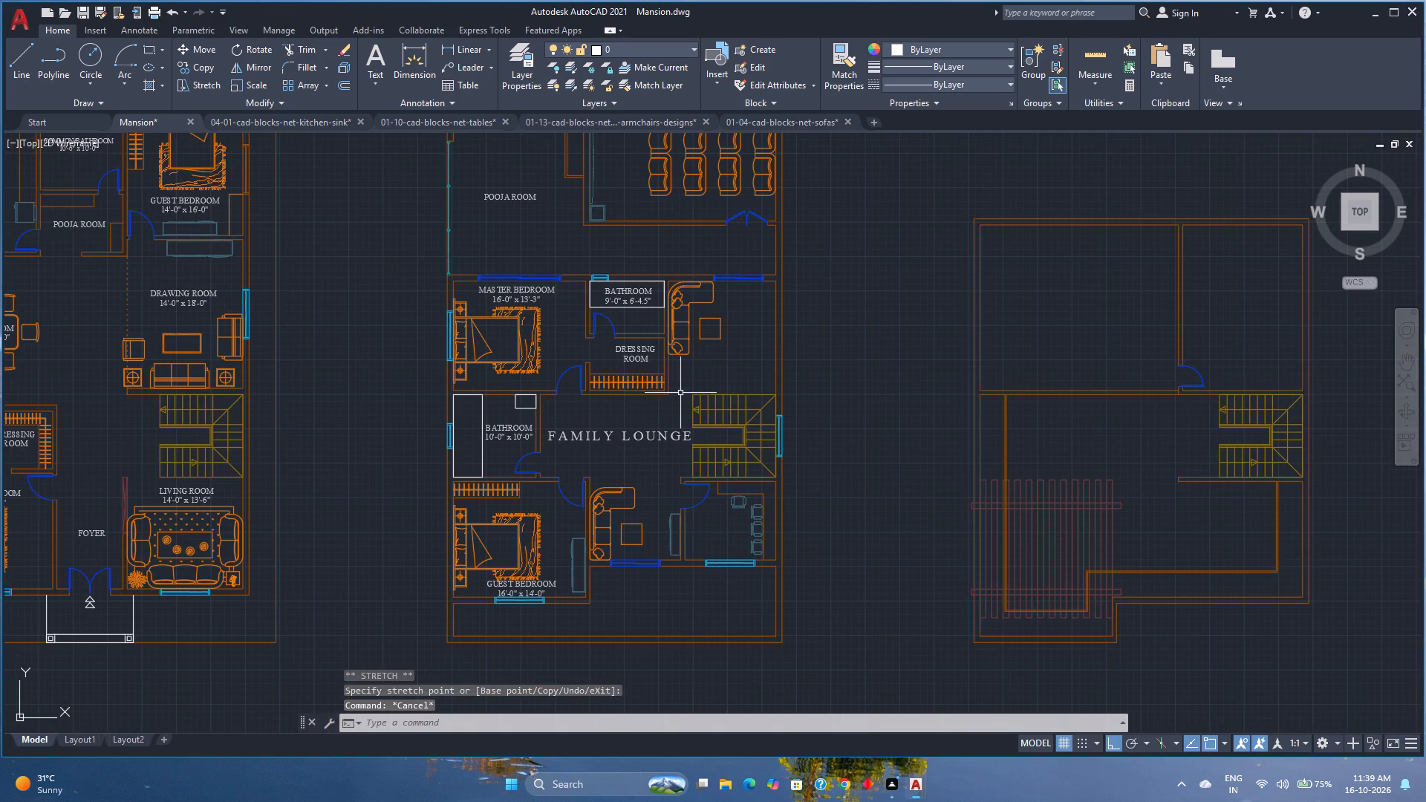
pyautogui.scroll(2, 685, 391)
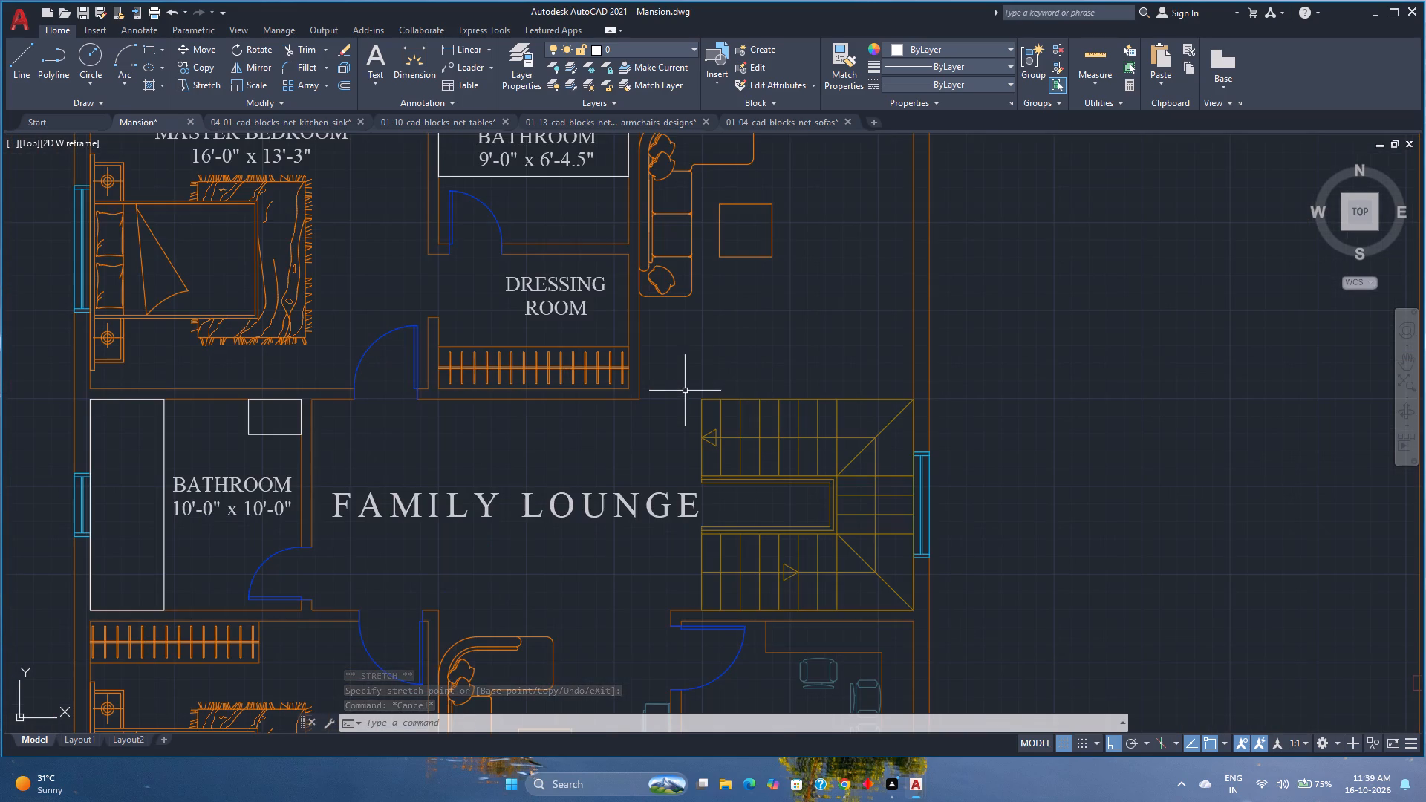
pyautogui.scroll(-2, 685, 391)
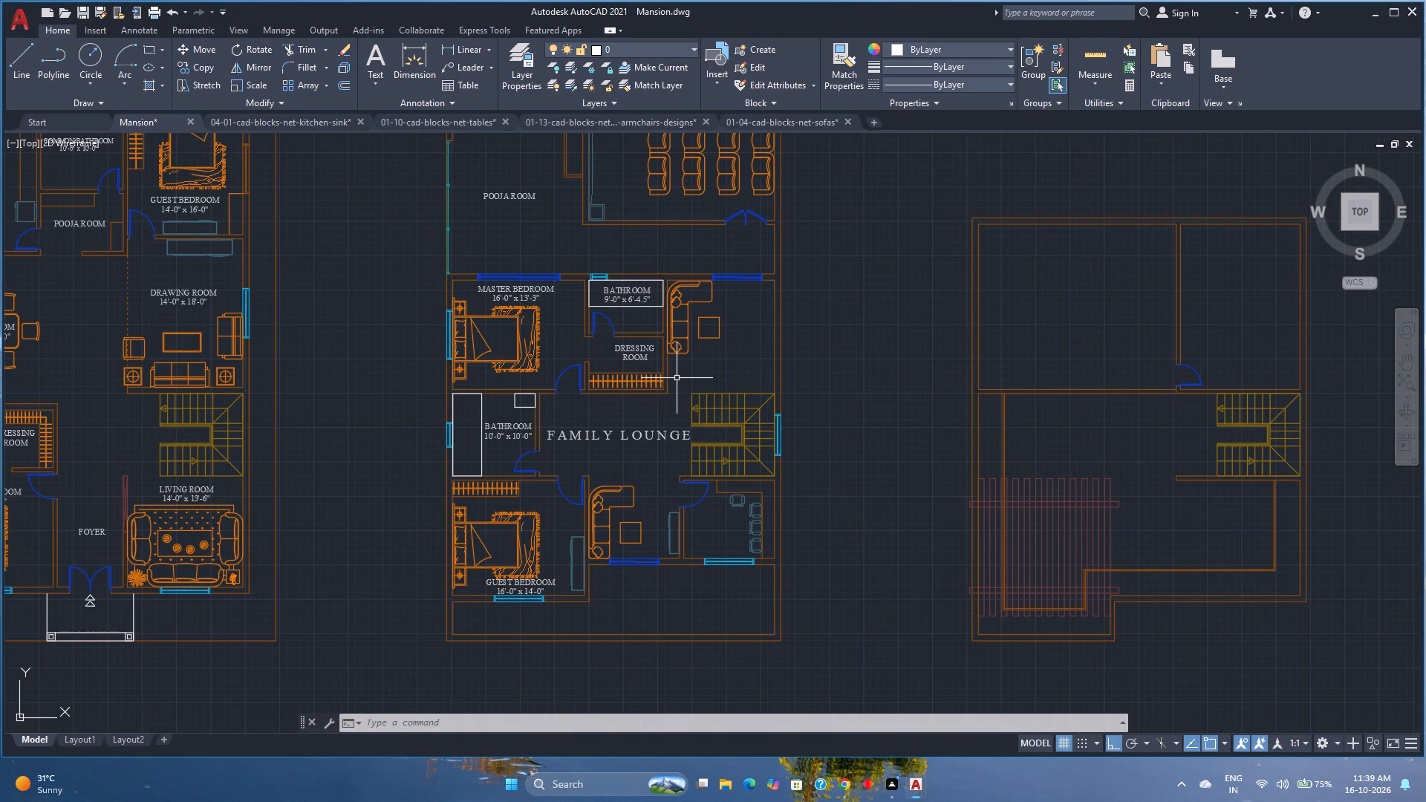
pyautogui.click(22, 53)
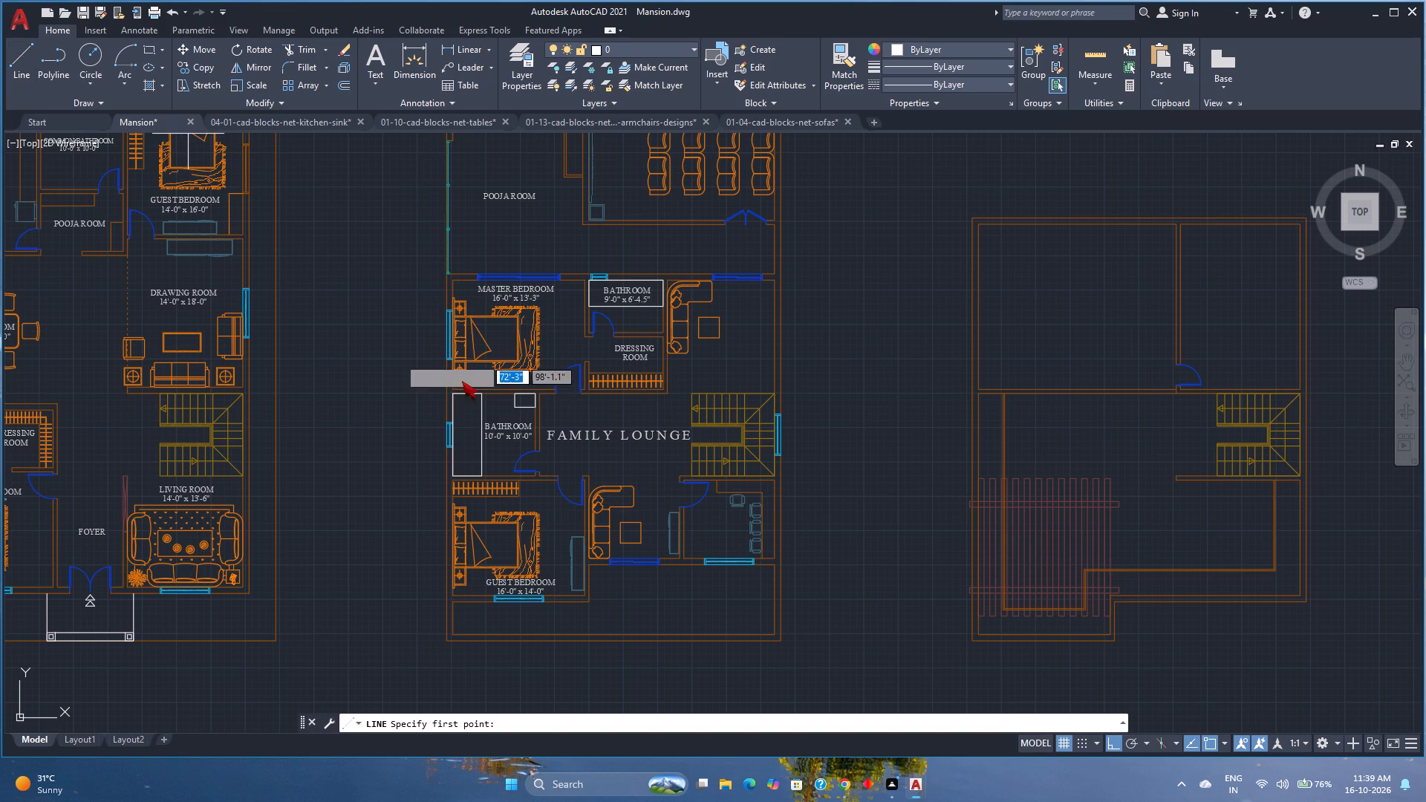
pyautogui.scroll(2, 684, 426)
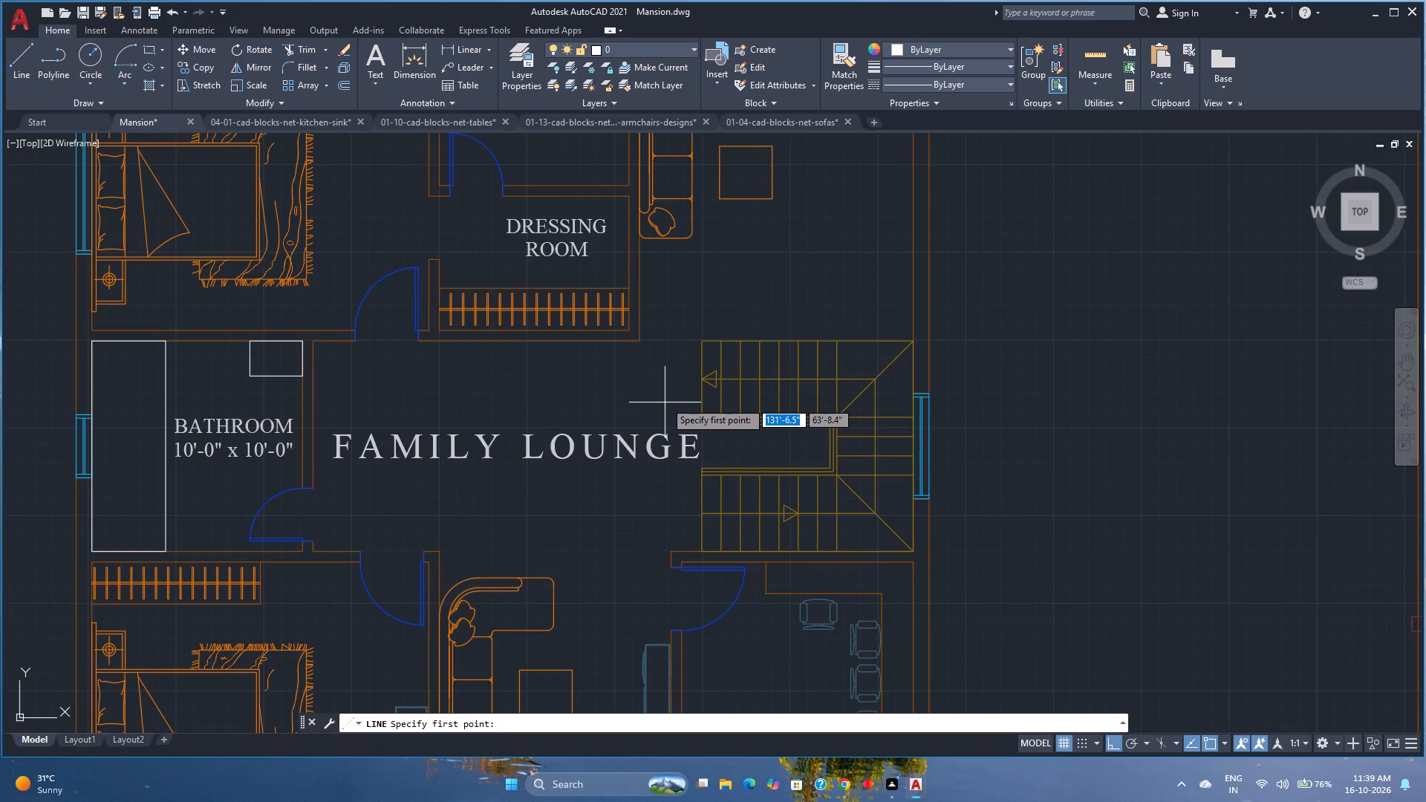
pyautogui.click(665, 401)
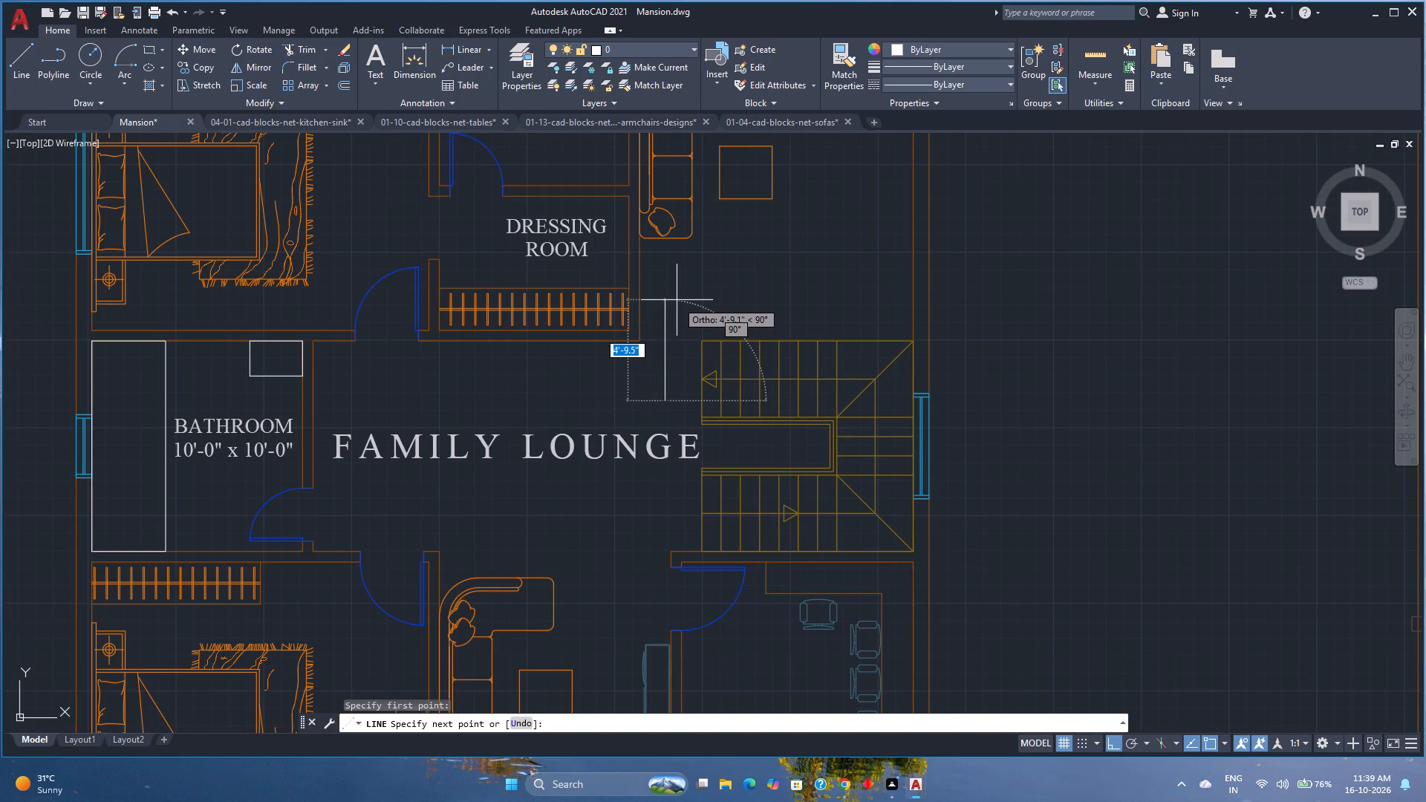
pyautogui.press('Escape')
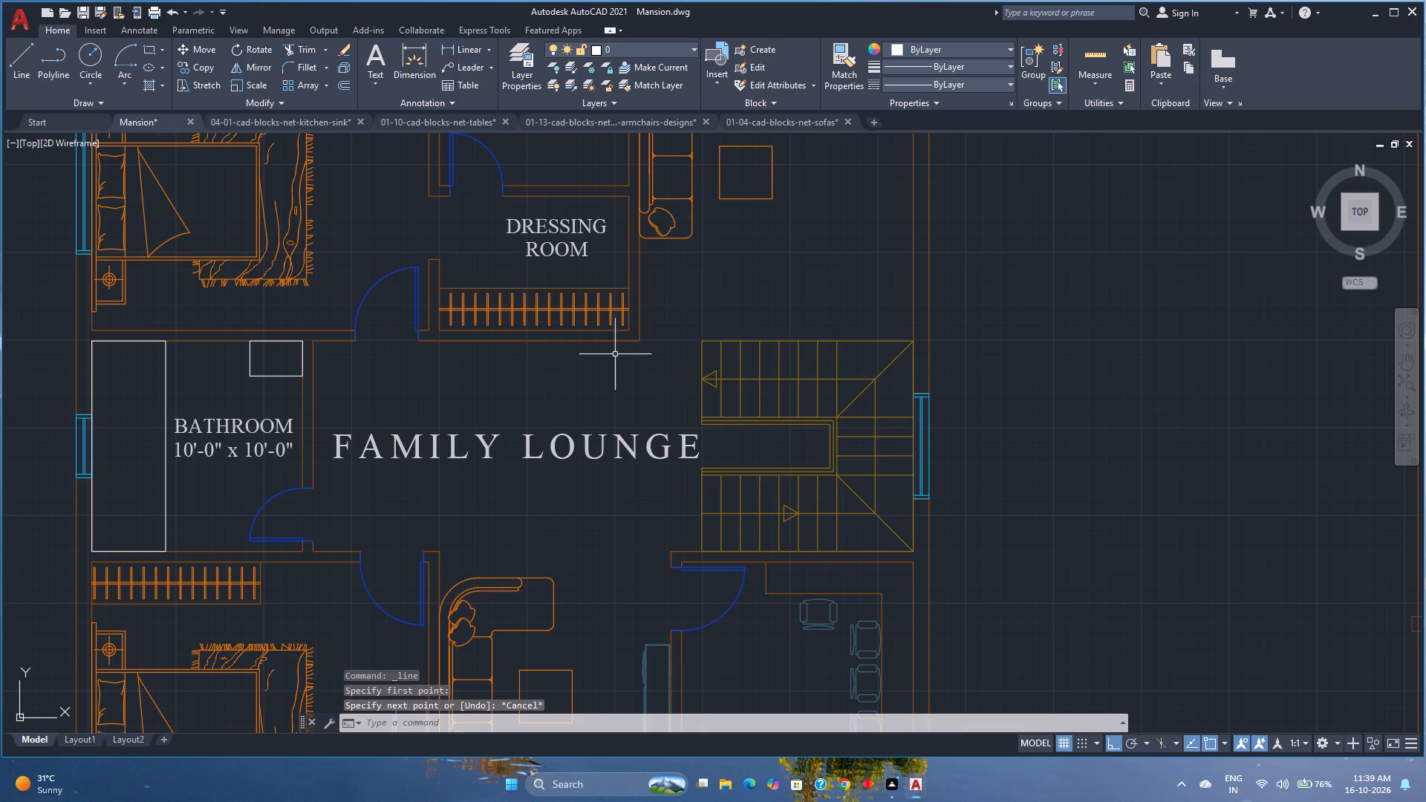
# Draw a 1'6" horizontal line from the staircase's upper corner toward the dressing room, continued by a vertical segment about 2'-2" upward.
pyautogui.click(21, 51)
pyautogui.click(704, 346)
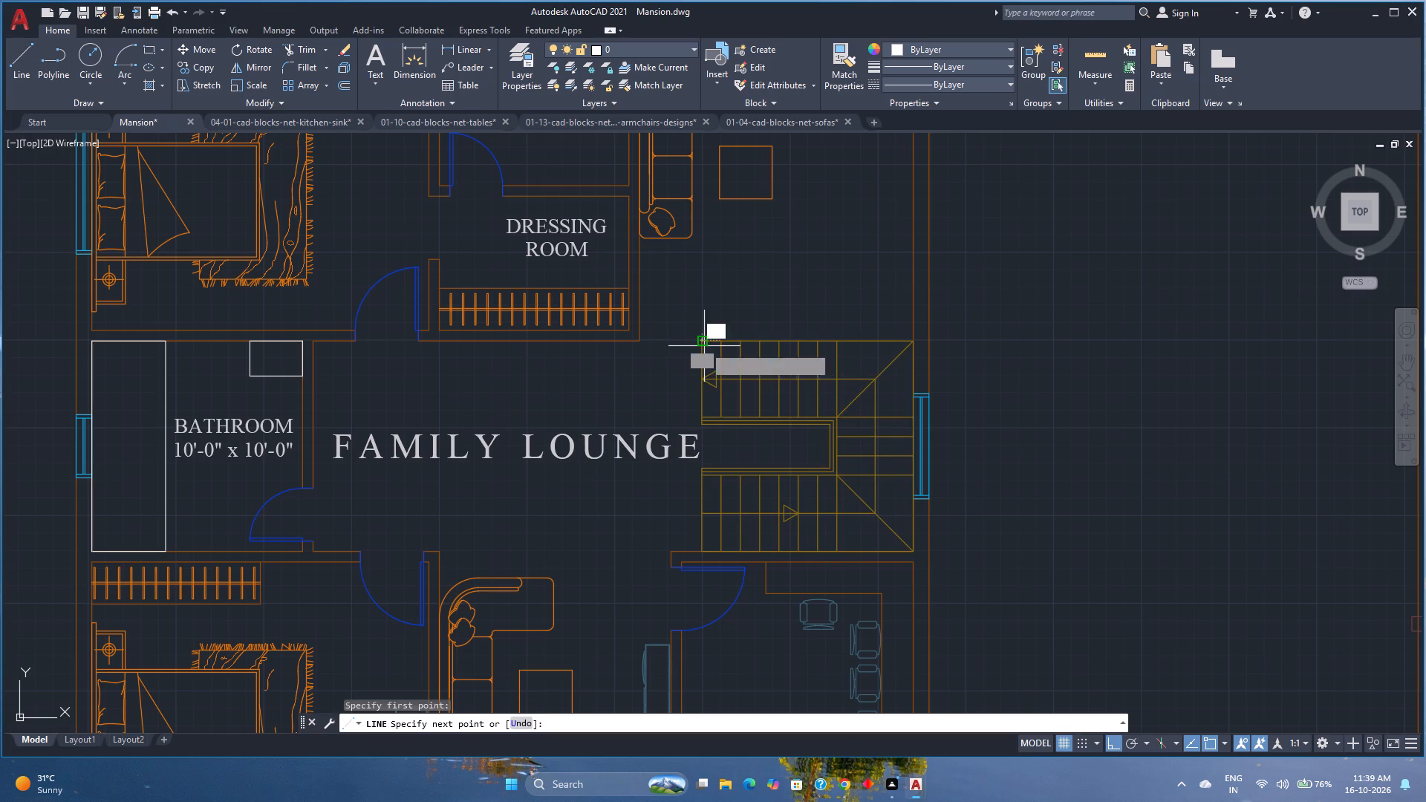
pyautogui.scroll(2, 677, 344)
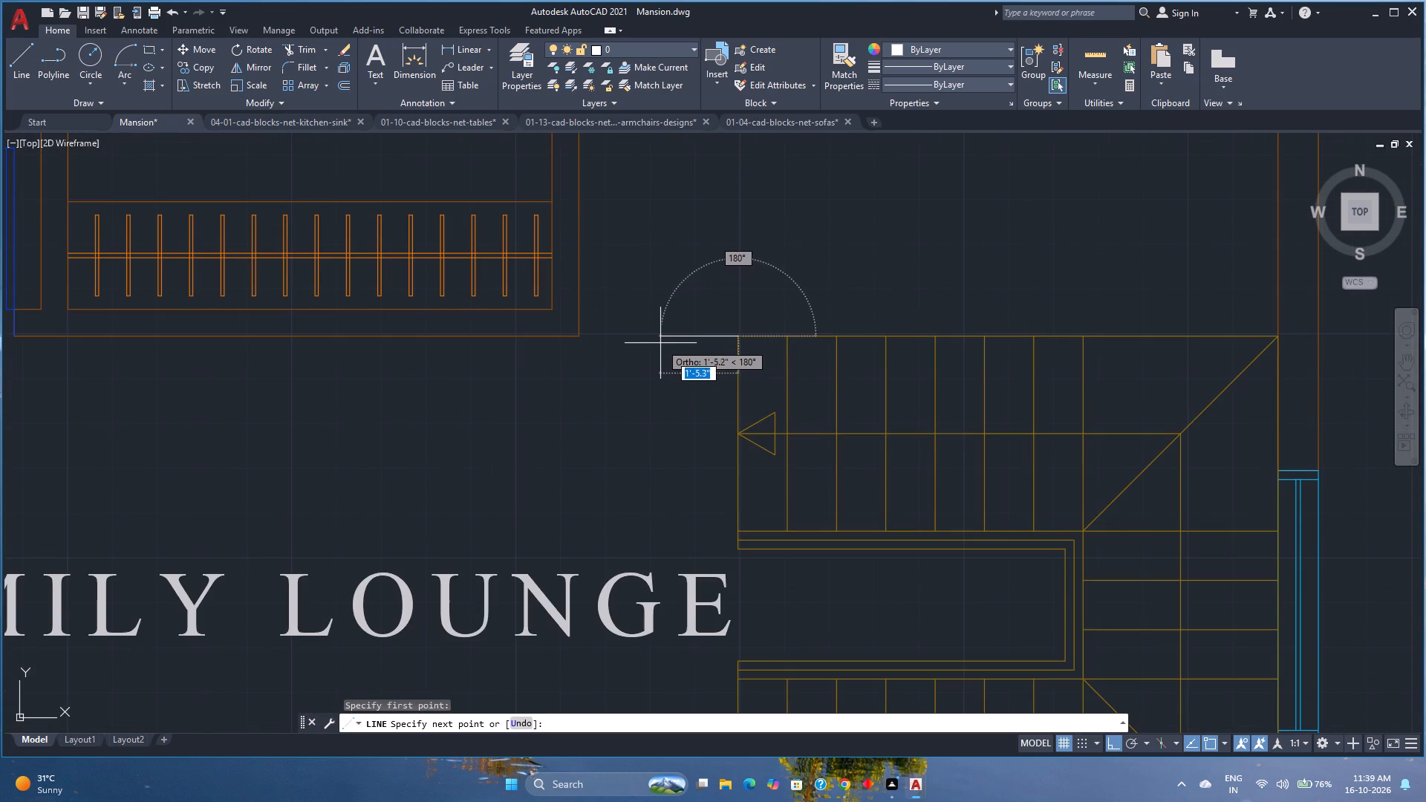
pyautogui.press('1')
pyautogui.write("'6")
pyautogui.hotkey('shift', '"')
pyautogui.press('Return')
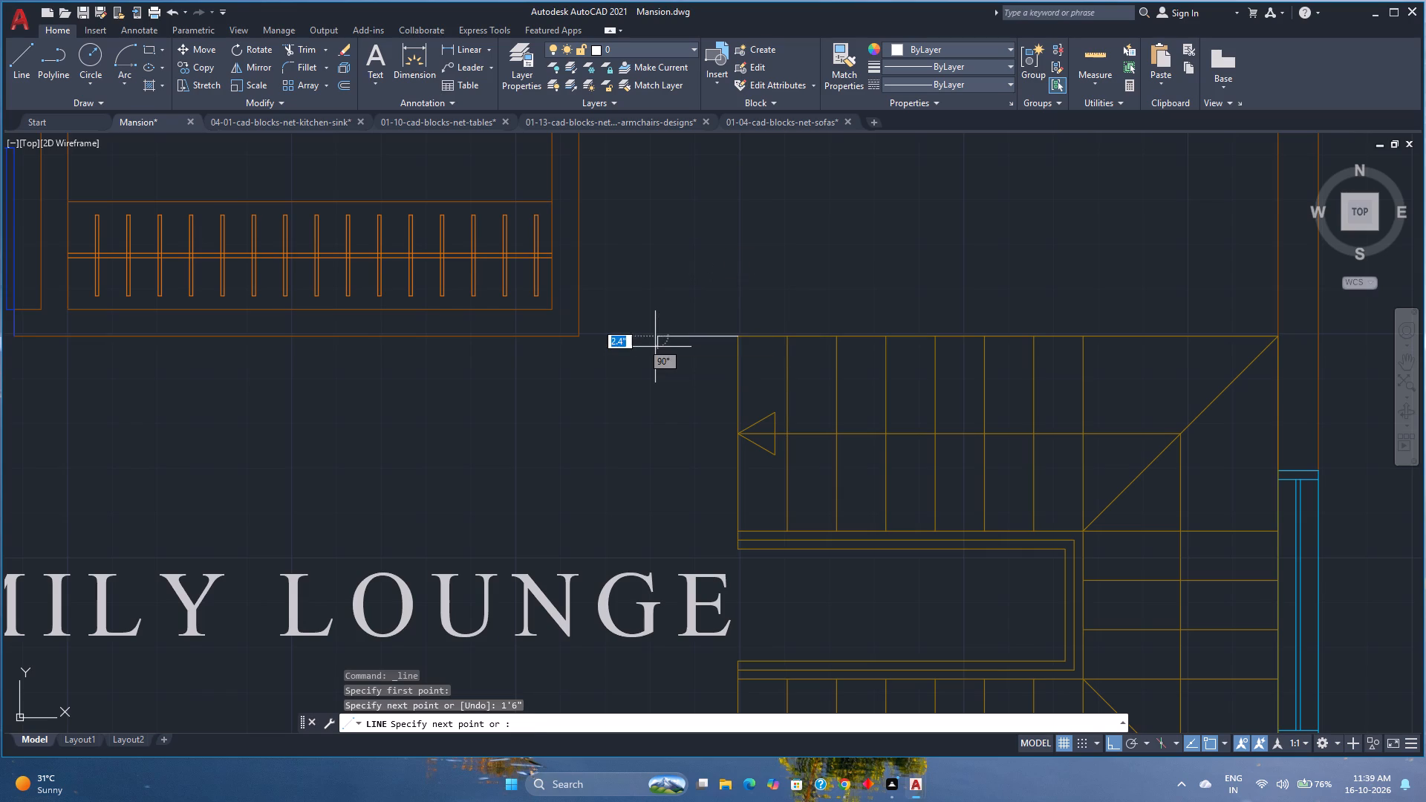
pyautogui.scroll(-2, 650, 318)
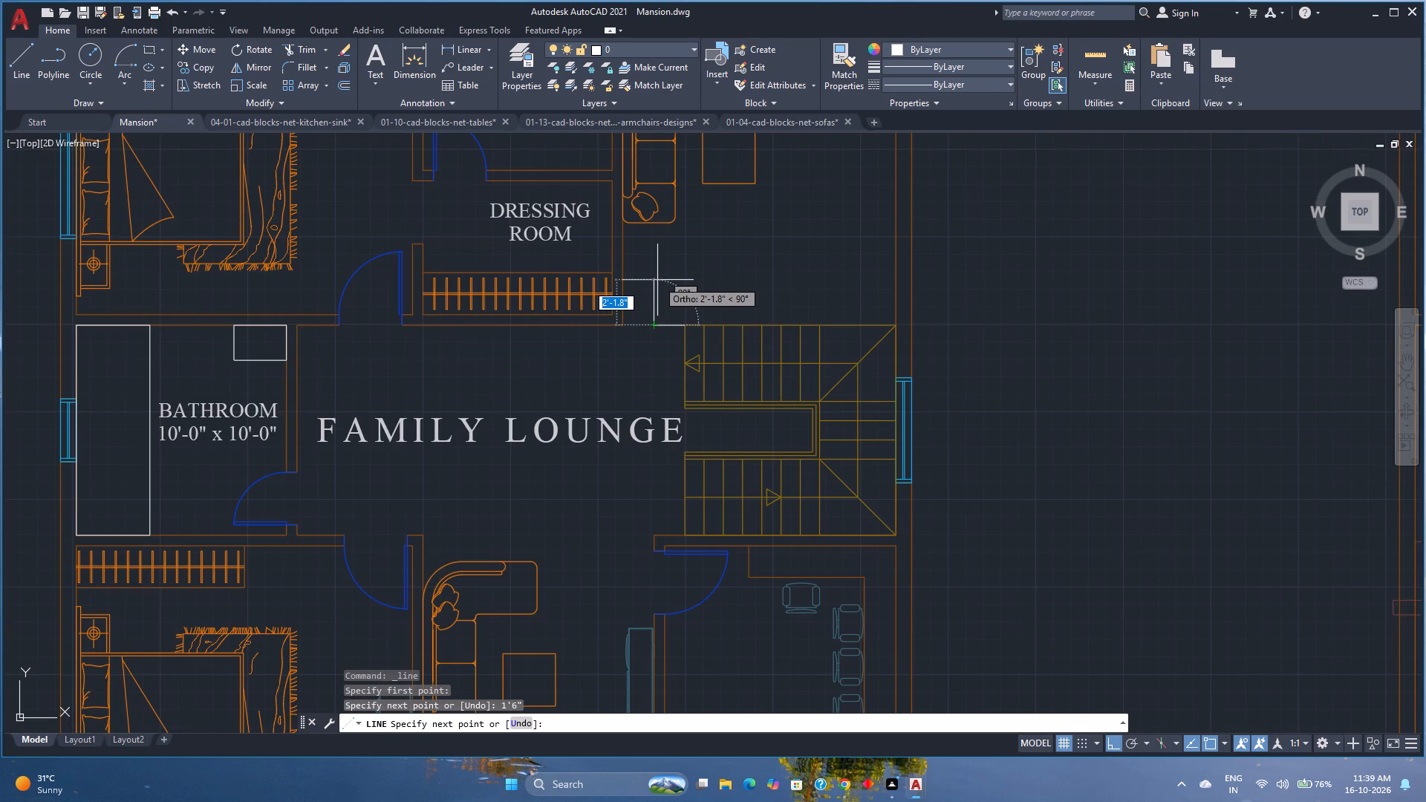
pyautogui.click(657, 280)
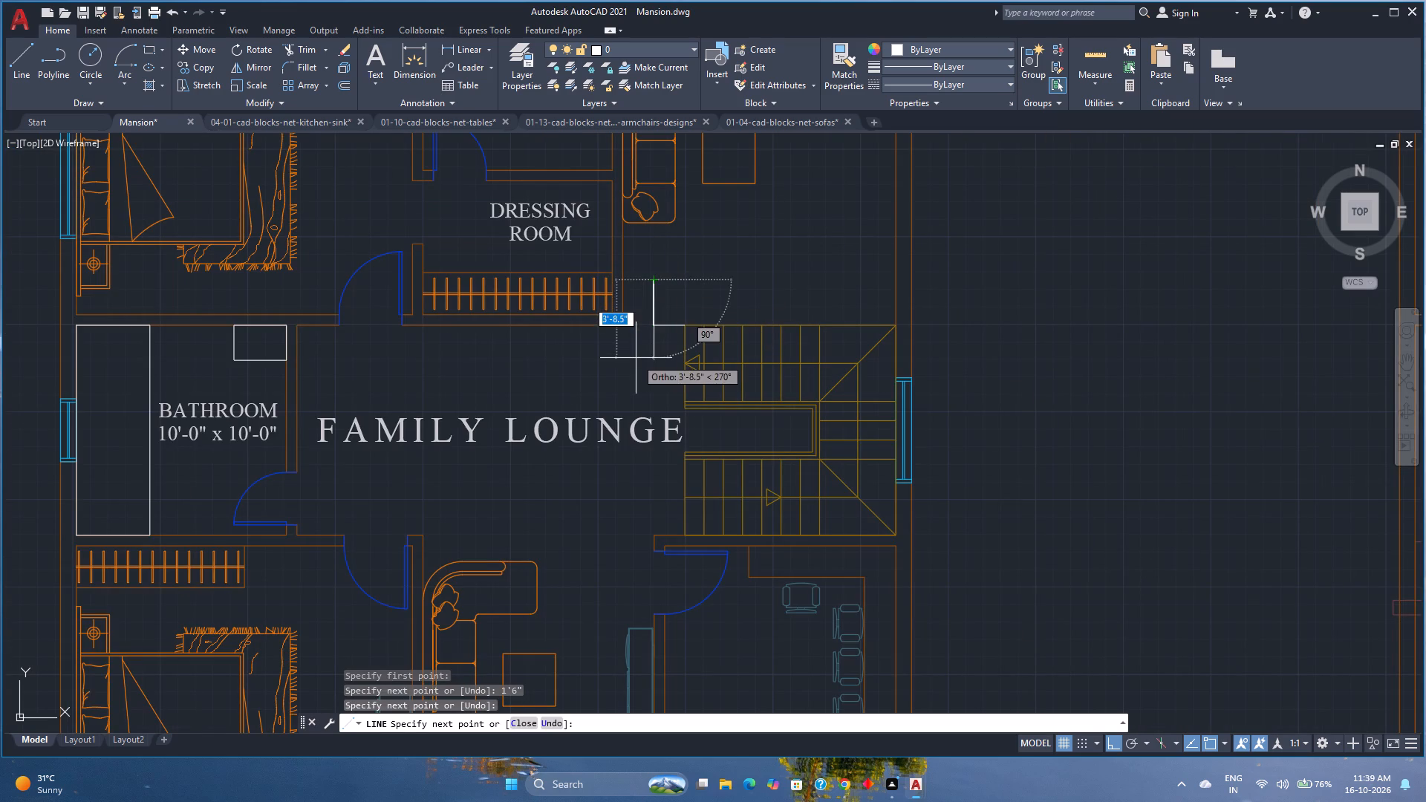
pyautogui.press('Escape')
# Erase the 1'6" horizontal helper line beside the staircase.
pyautogui.click(668, 325)
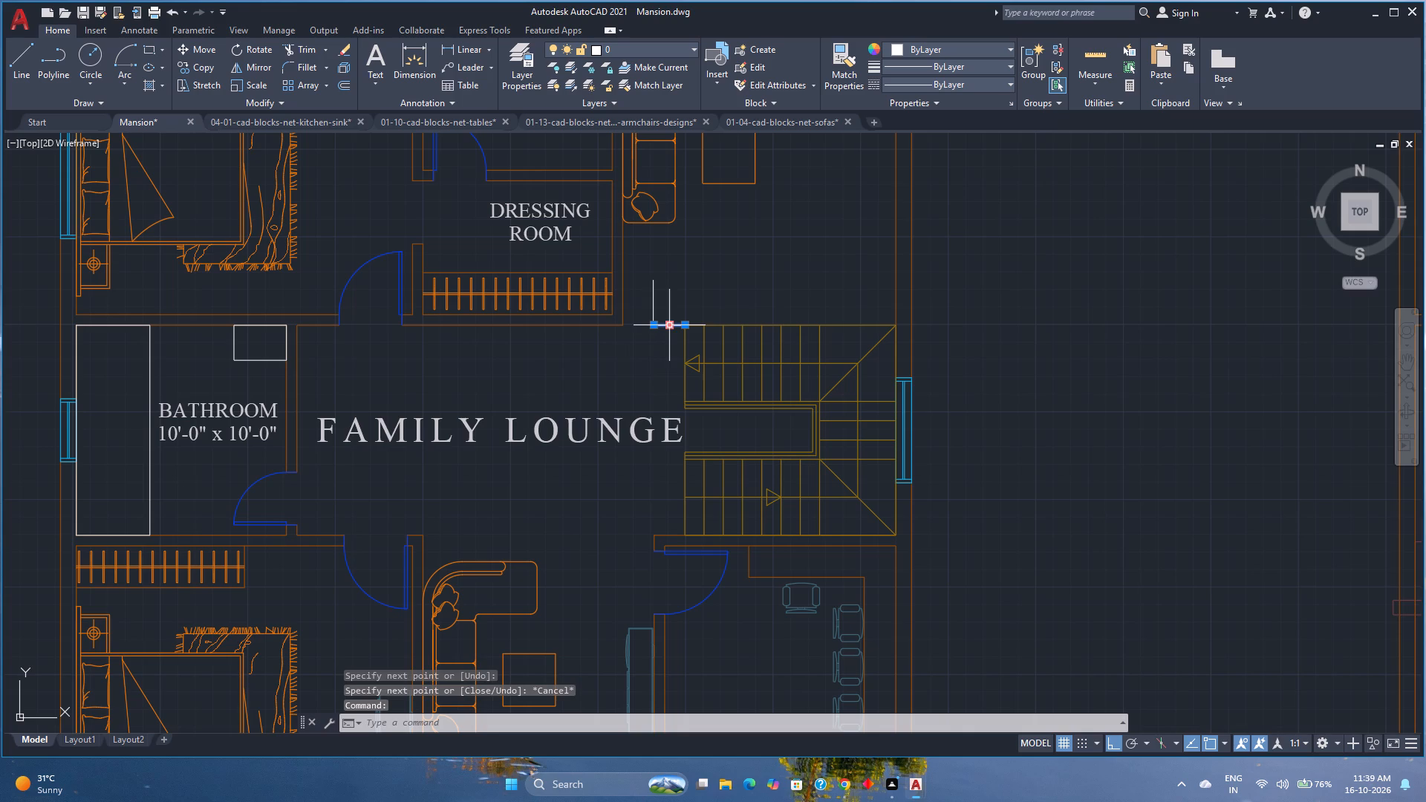
pyautogui.press('Delete')
# Stretch the lower end of the vertical line beside the staircase downward by about 1'-1".
pyautogui.click(653, 322)
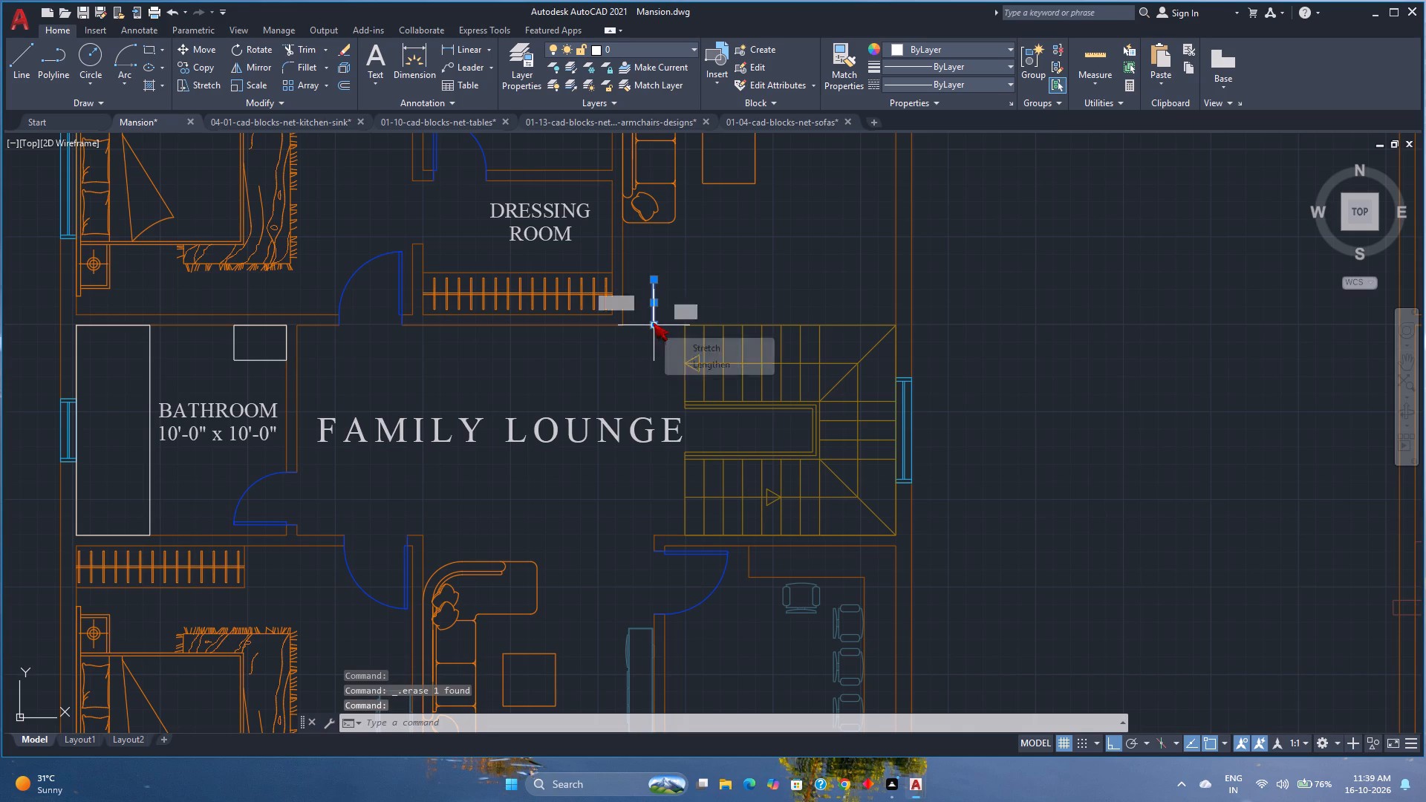
pyautogui.click(628, 352)
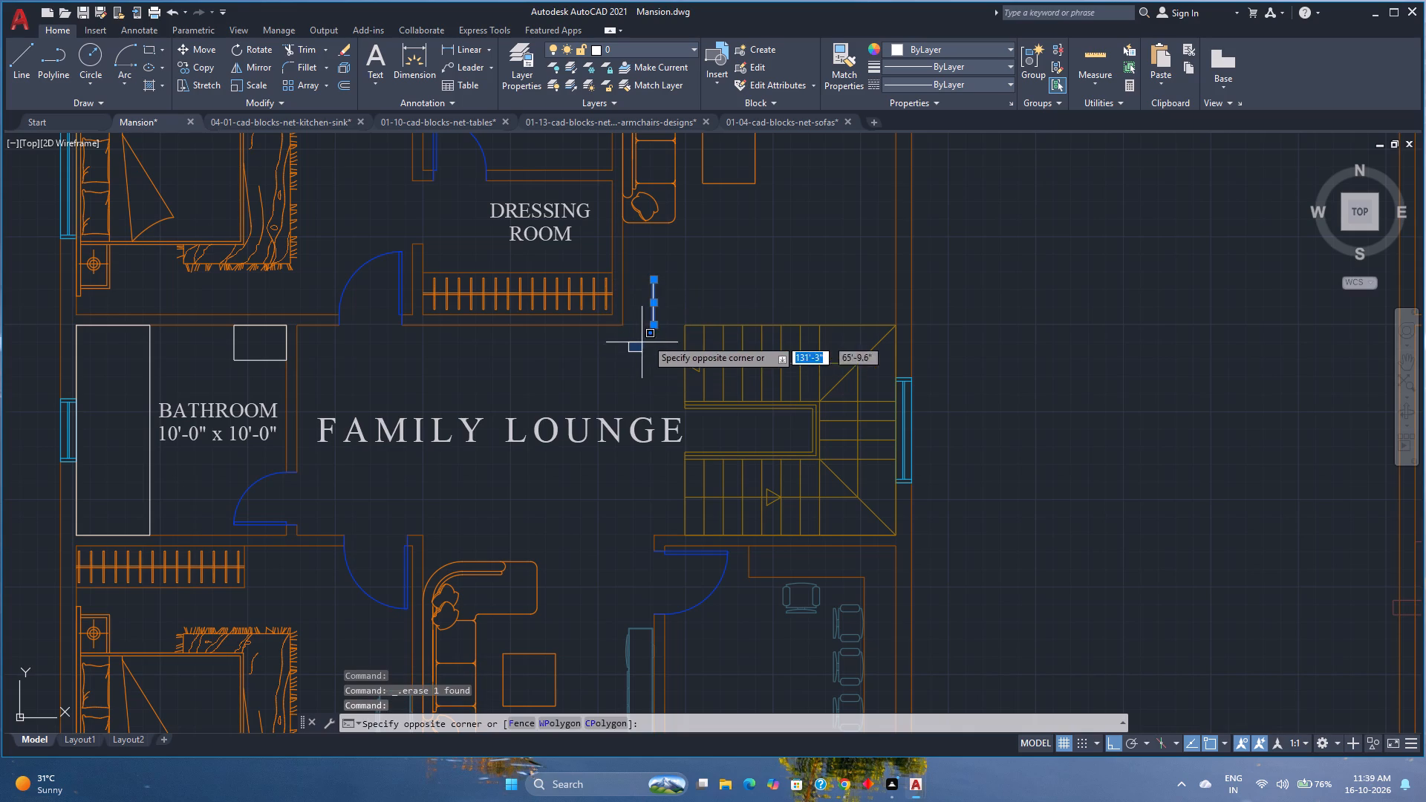
pyautogui.click(652, 333)
pyautogui.click(653, 326)
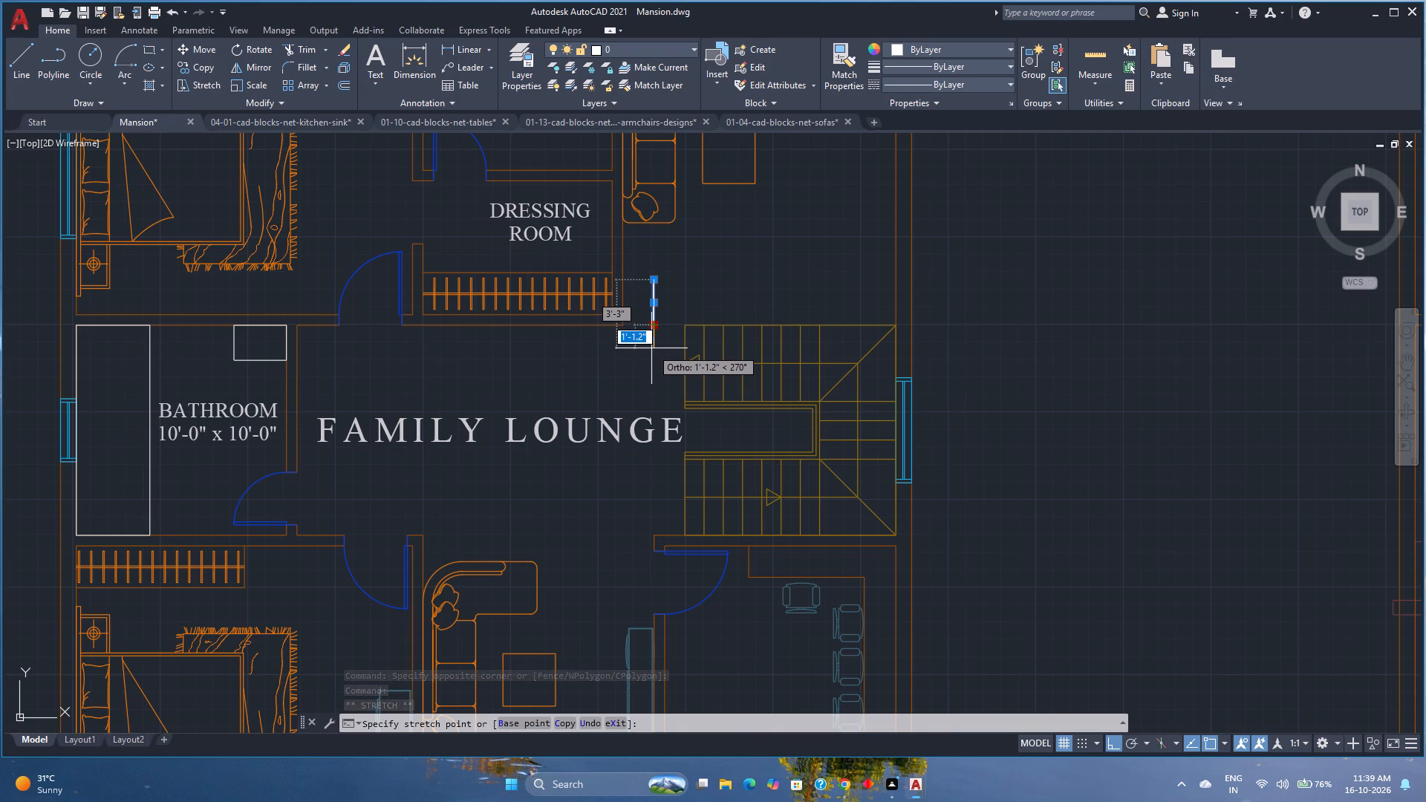
pyautogui.click(651, 348)
# Draw a horizontal line about 8'-1" from the vertical line's upper end above the staircase, continued by a 4' vertical segment upward.
pyautogui.press('l')
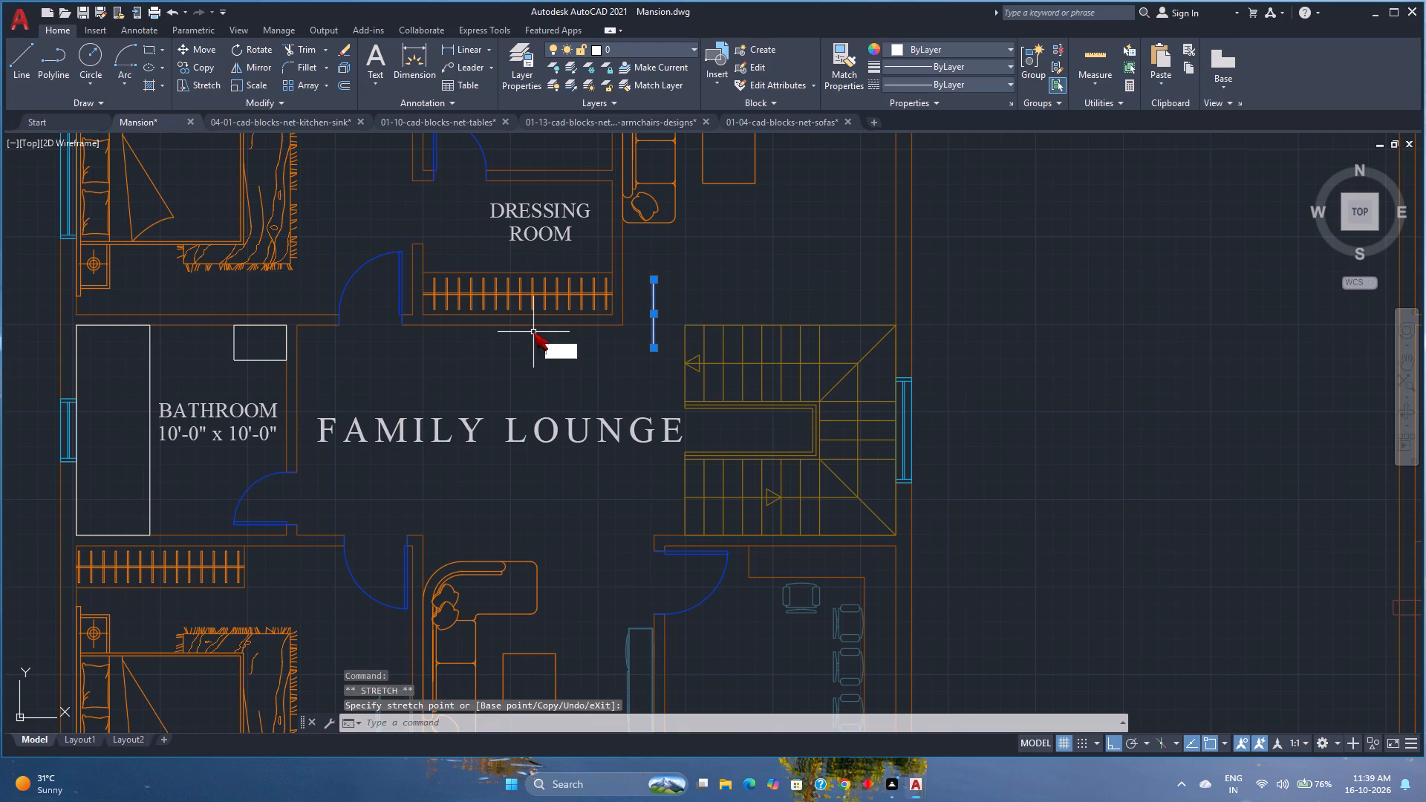
pyautogui.press('Return')
pyautogui.click(651, 276)
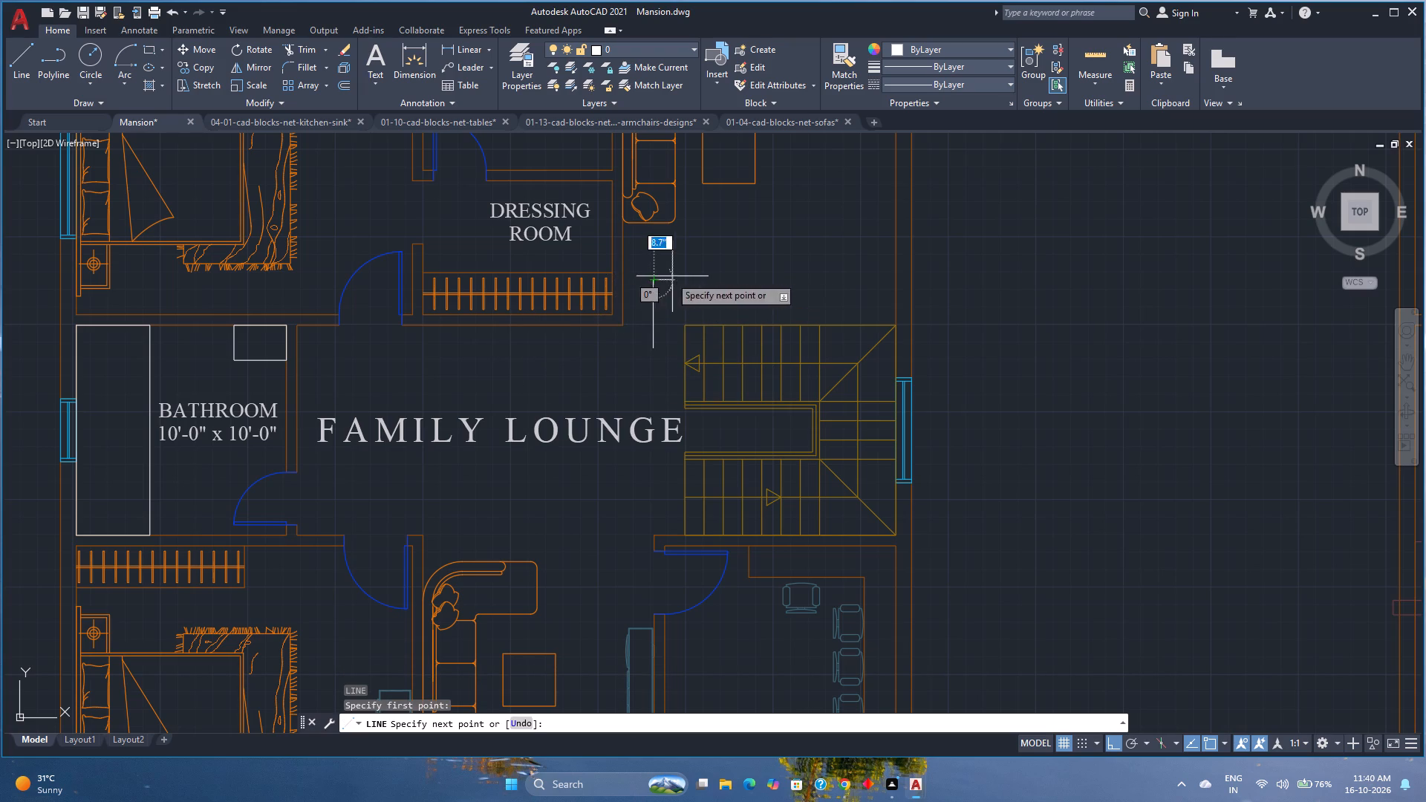
pyautogui.scroll(-1, 735, 277)
pyautogui.moveTo(735, 276); pyautogui.dragTo(706, 342, button='middle')
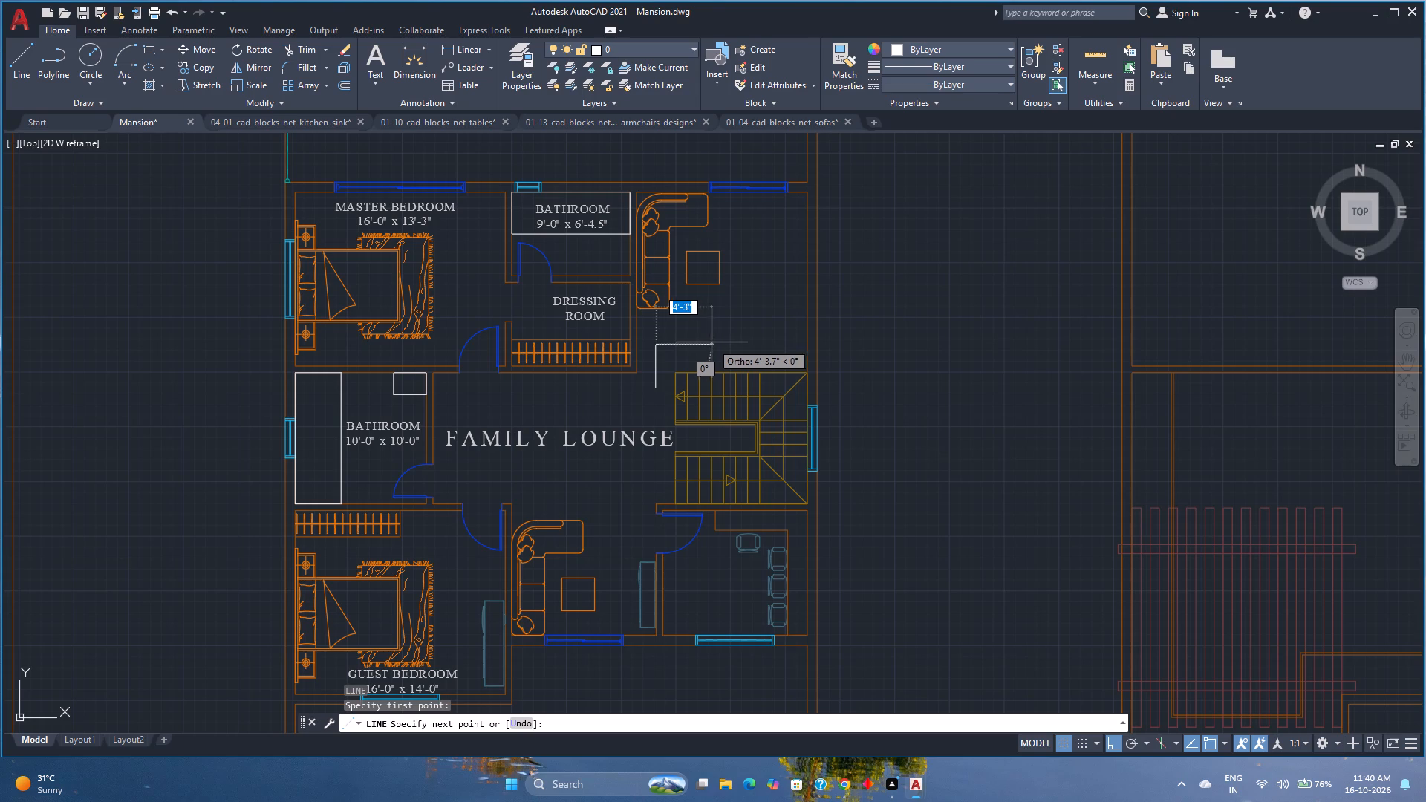
pyautogui.click(762, 344)
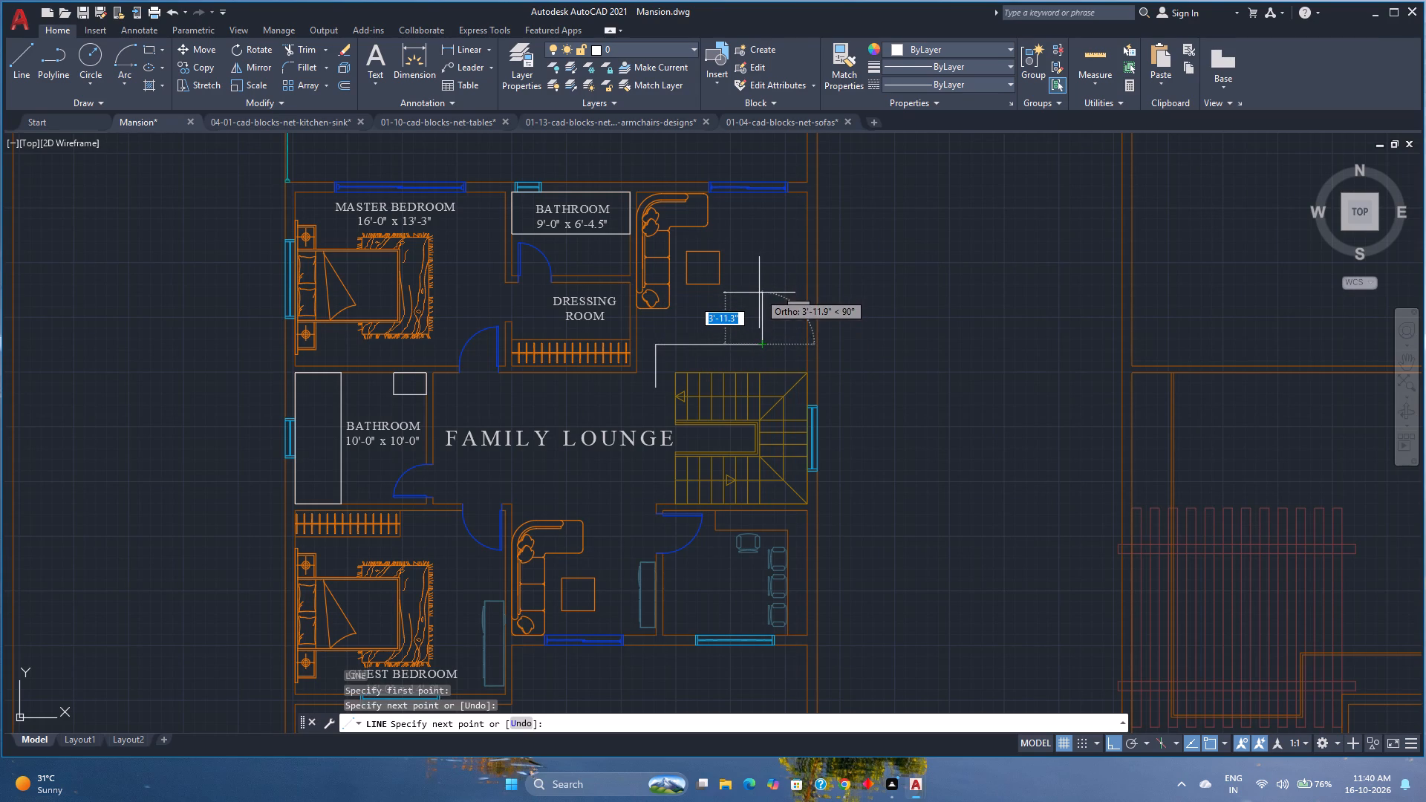
pyautogui.press('4')
pyautogui.press("'")
pyautogui.press('Return')
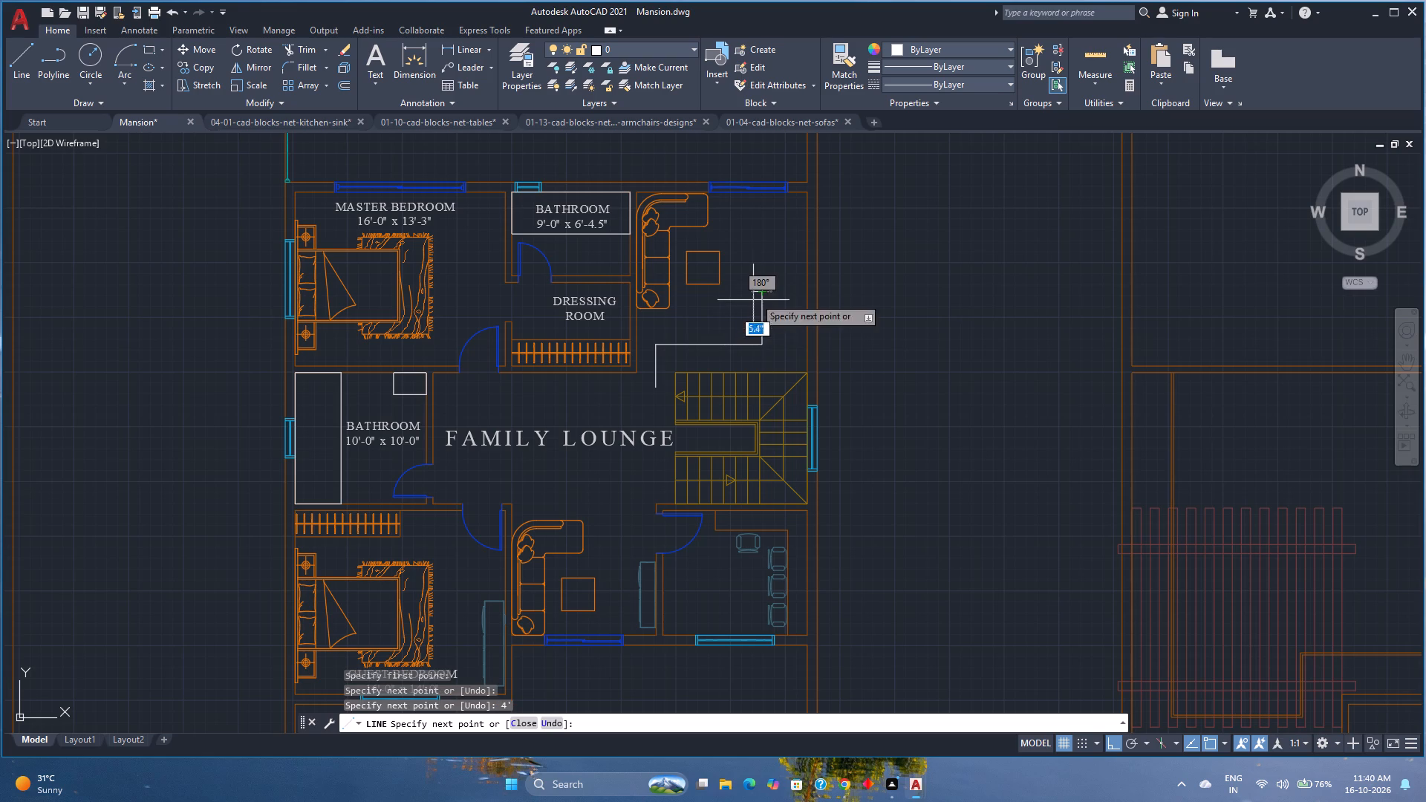
pyautogui.press('Escape')
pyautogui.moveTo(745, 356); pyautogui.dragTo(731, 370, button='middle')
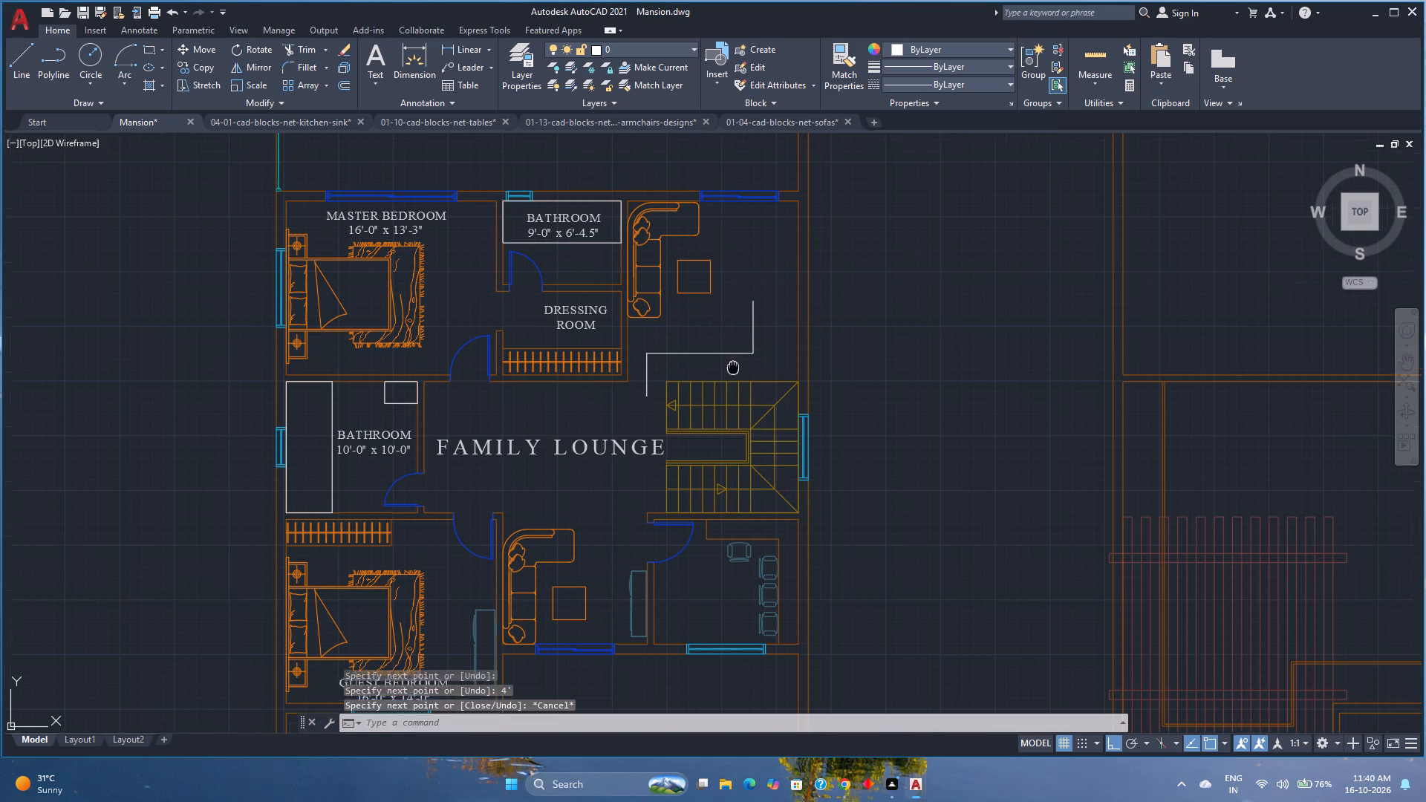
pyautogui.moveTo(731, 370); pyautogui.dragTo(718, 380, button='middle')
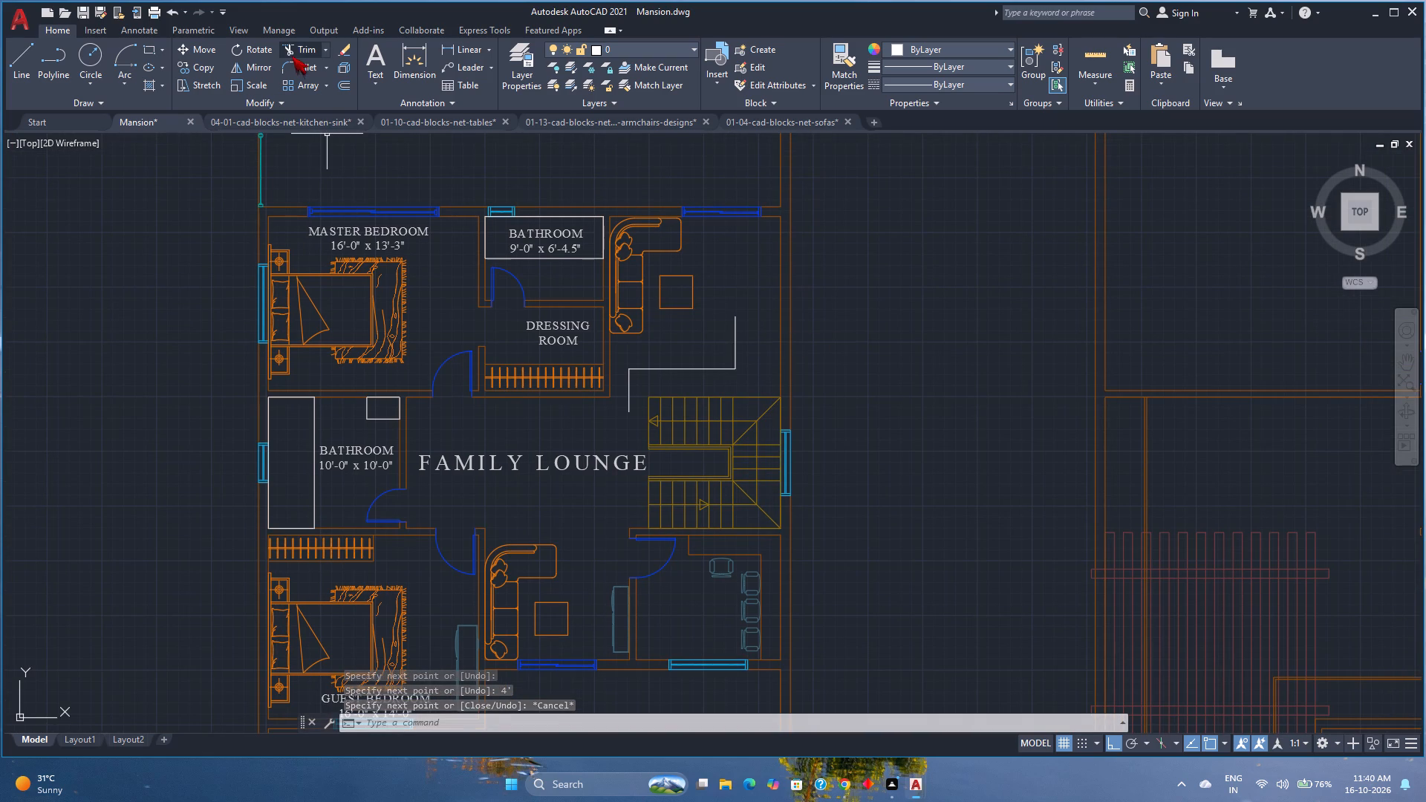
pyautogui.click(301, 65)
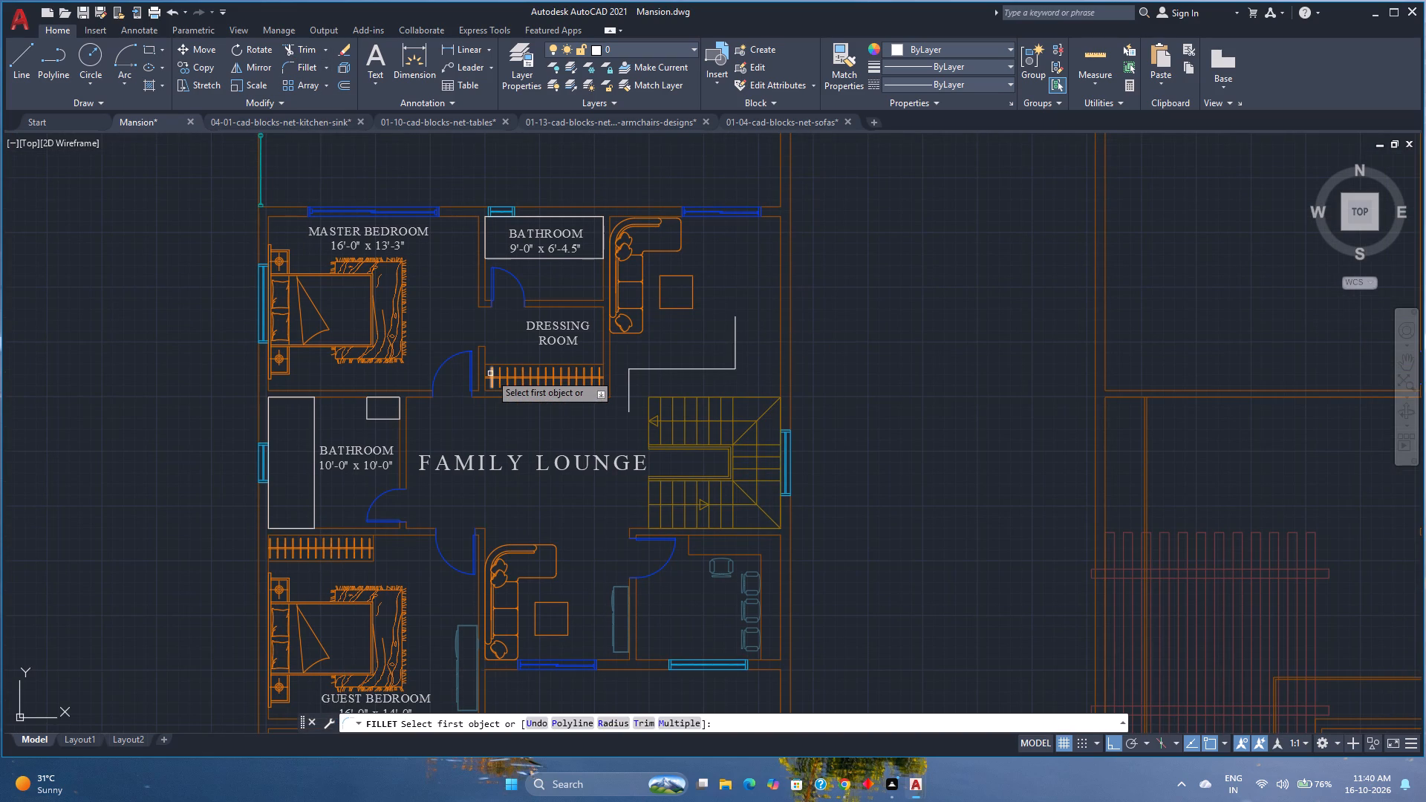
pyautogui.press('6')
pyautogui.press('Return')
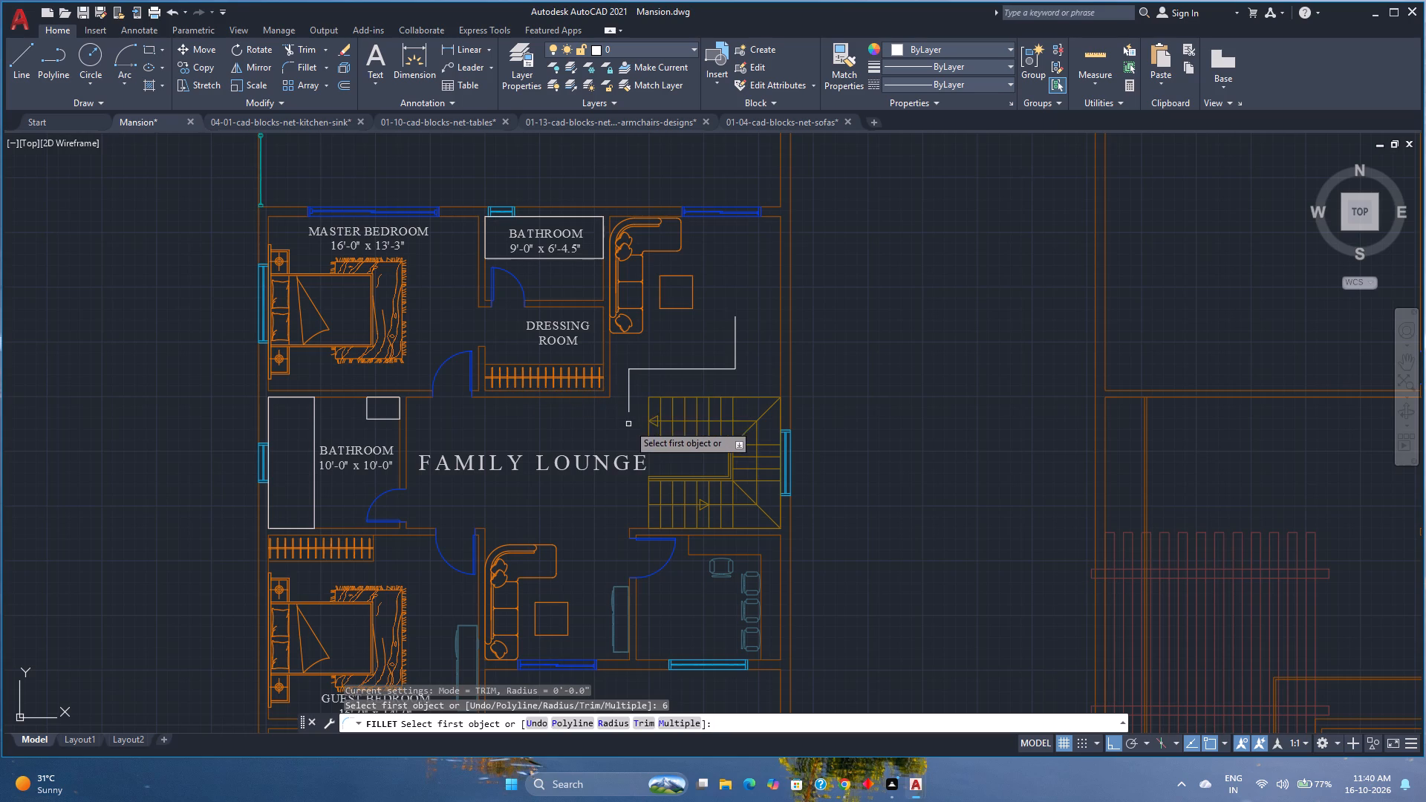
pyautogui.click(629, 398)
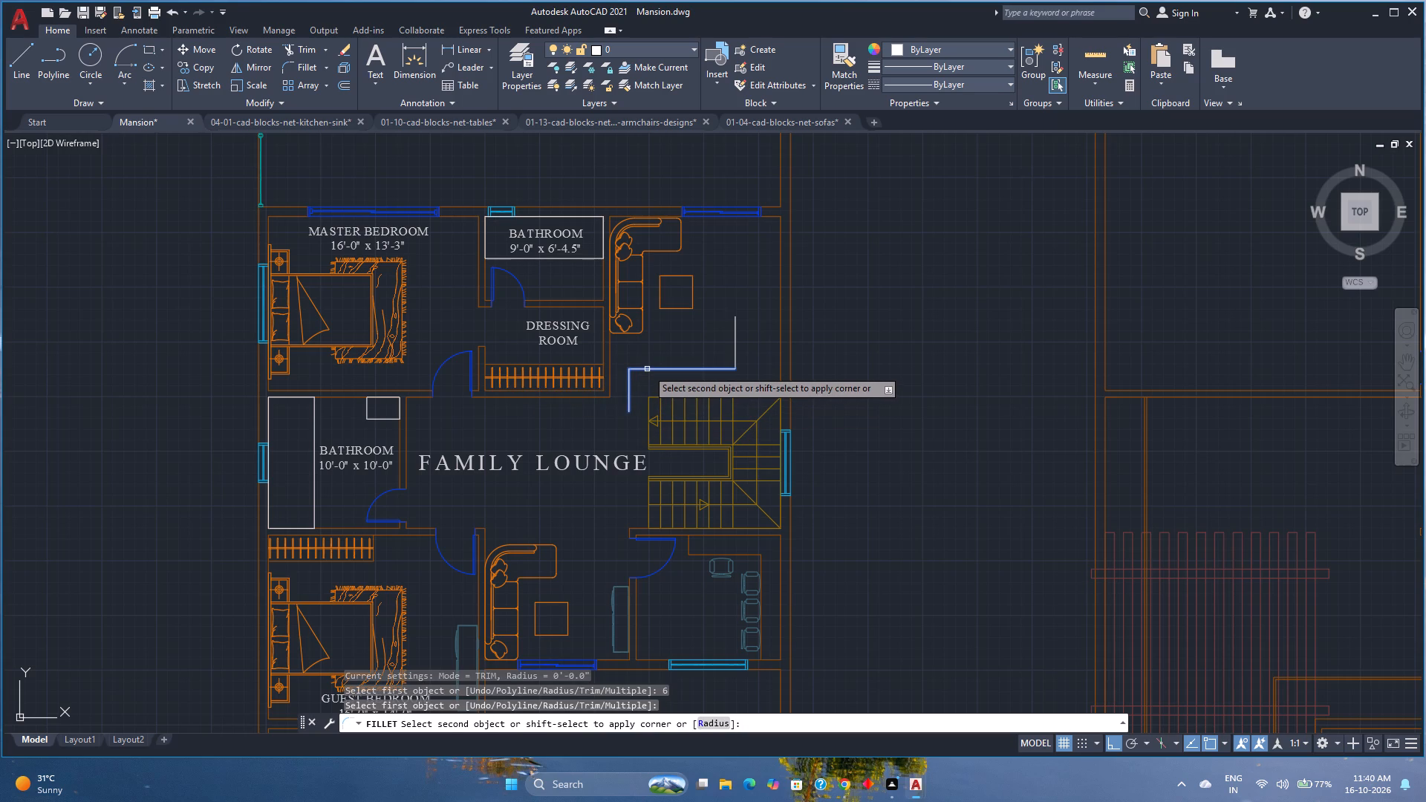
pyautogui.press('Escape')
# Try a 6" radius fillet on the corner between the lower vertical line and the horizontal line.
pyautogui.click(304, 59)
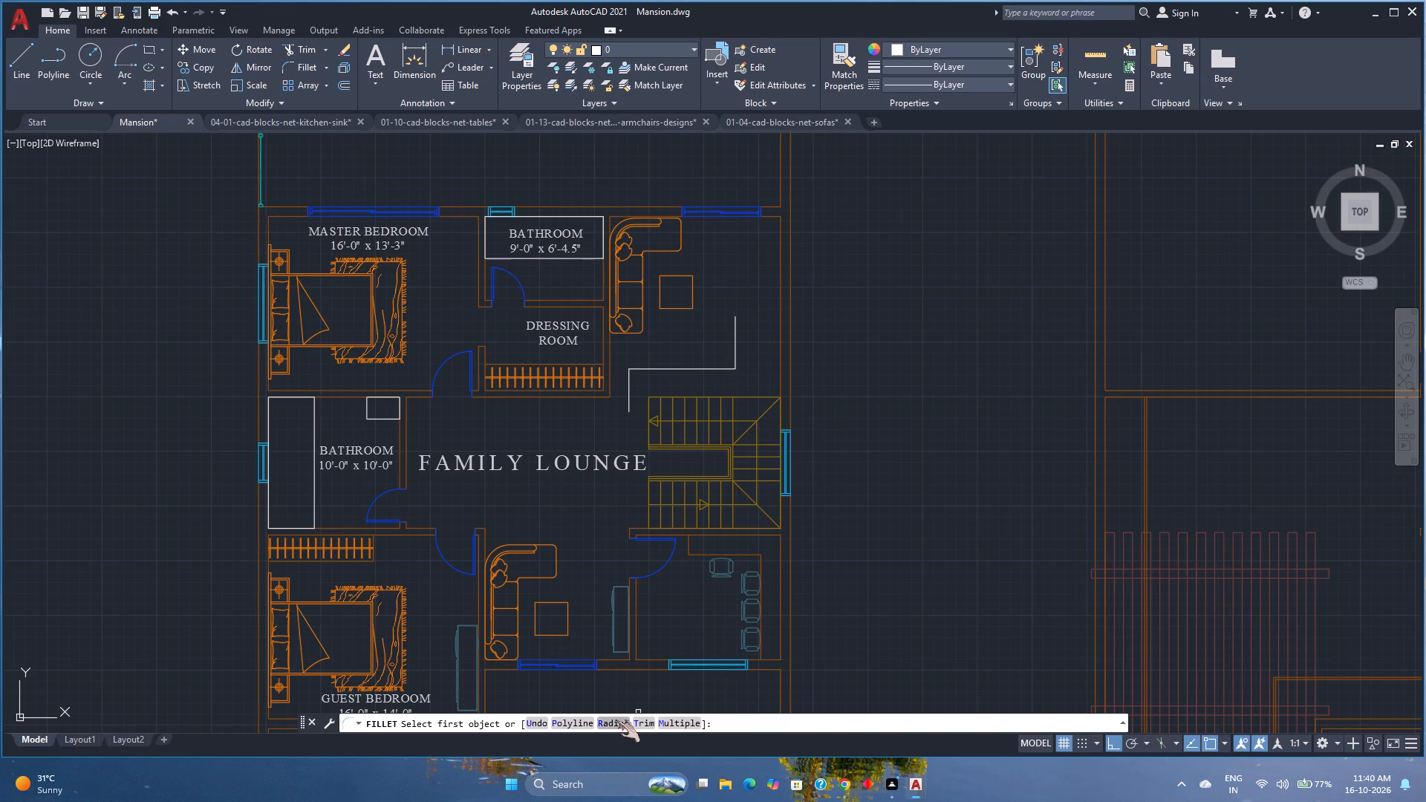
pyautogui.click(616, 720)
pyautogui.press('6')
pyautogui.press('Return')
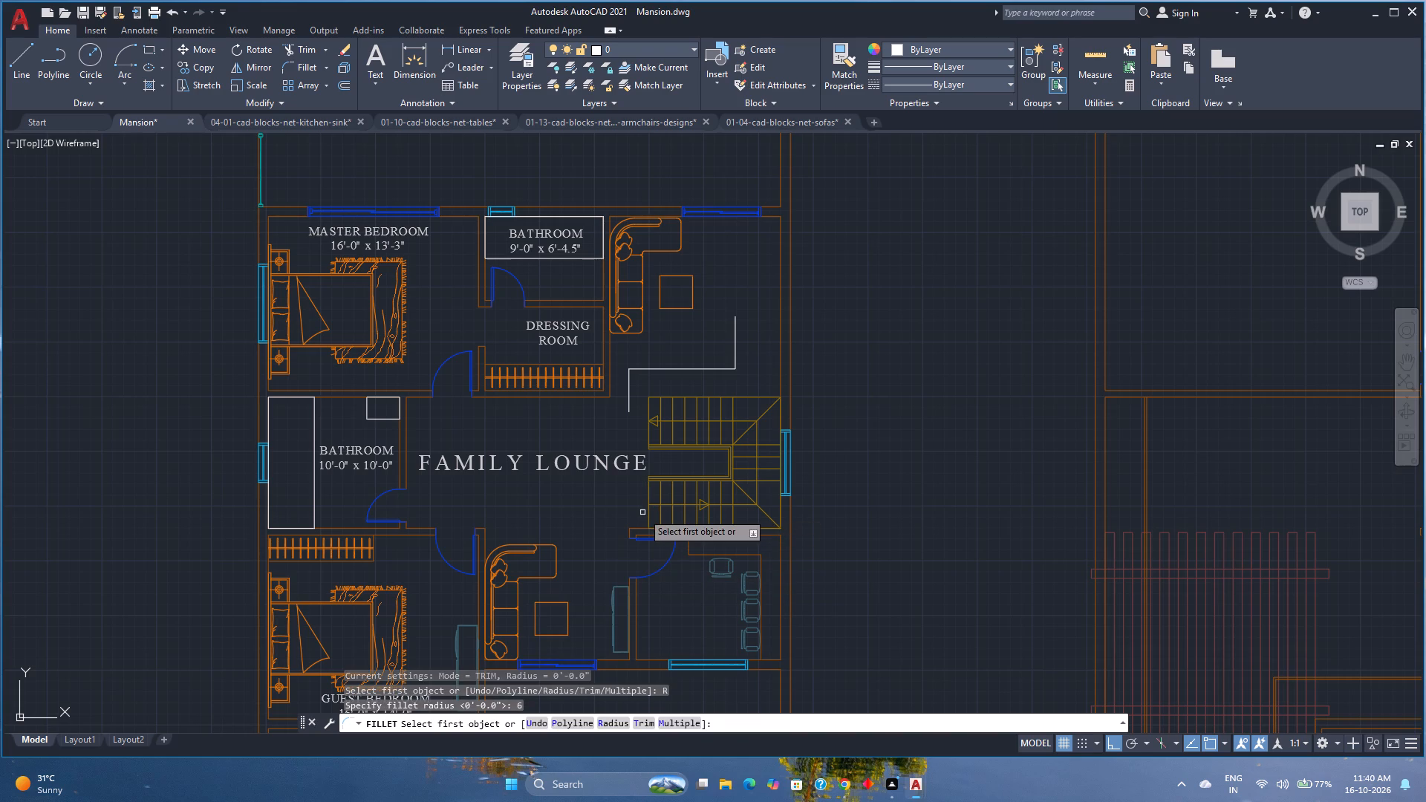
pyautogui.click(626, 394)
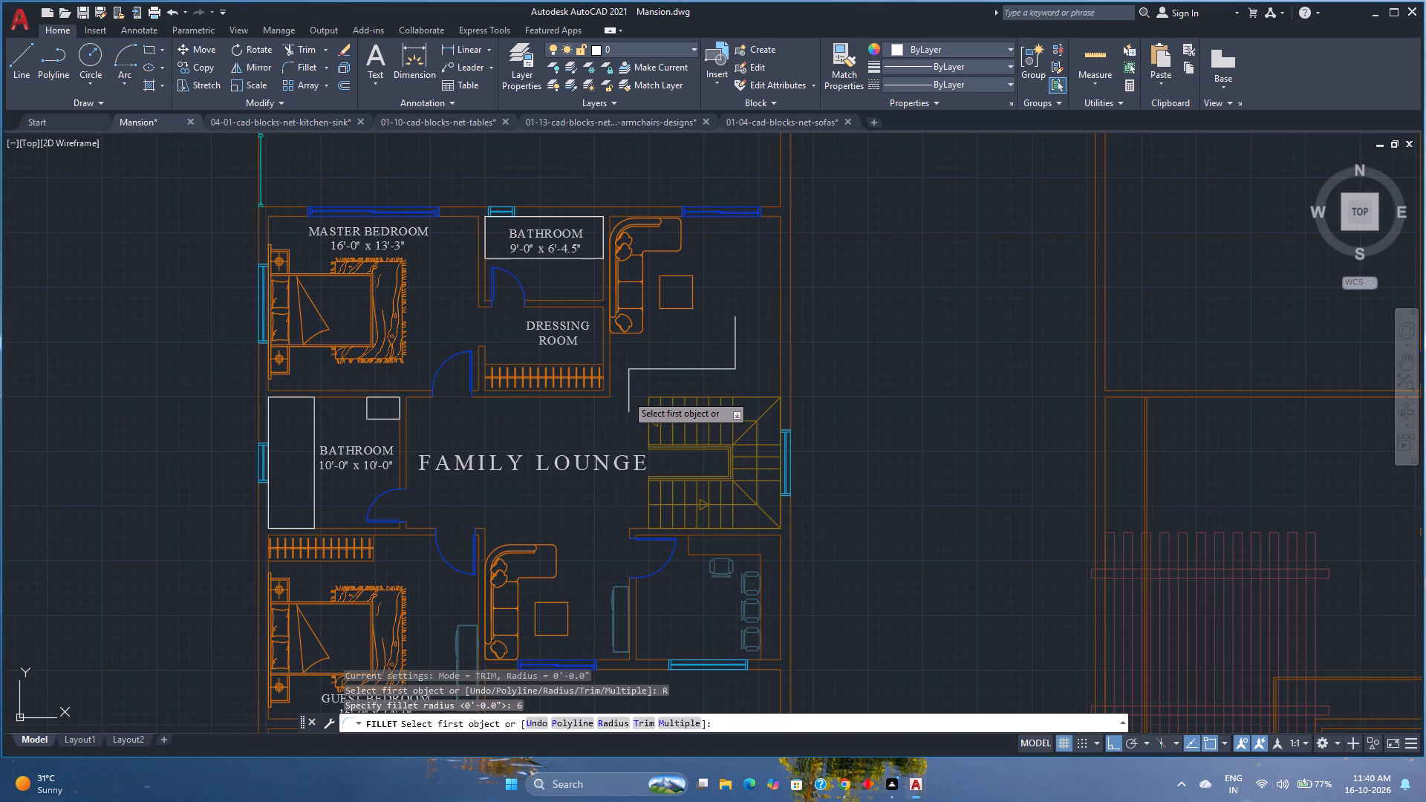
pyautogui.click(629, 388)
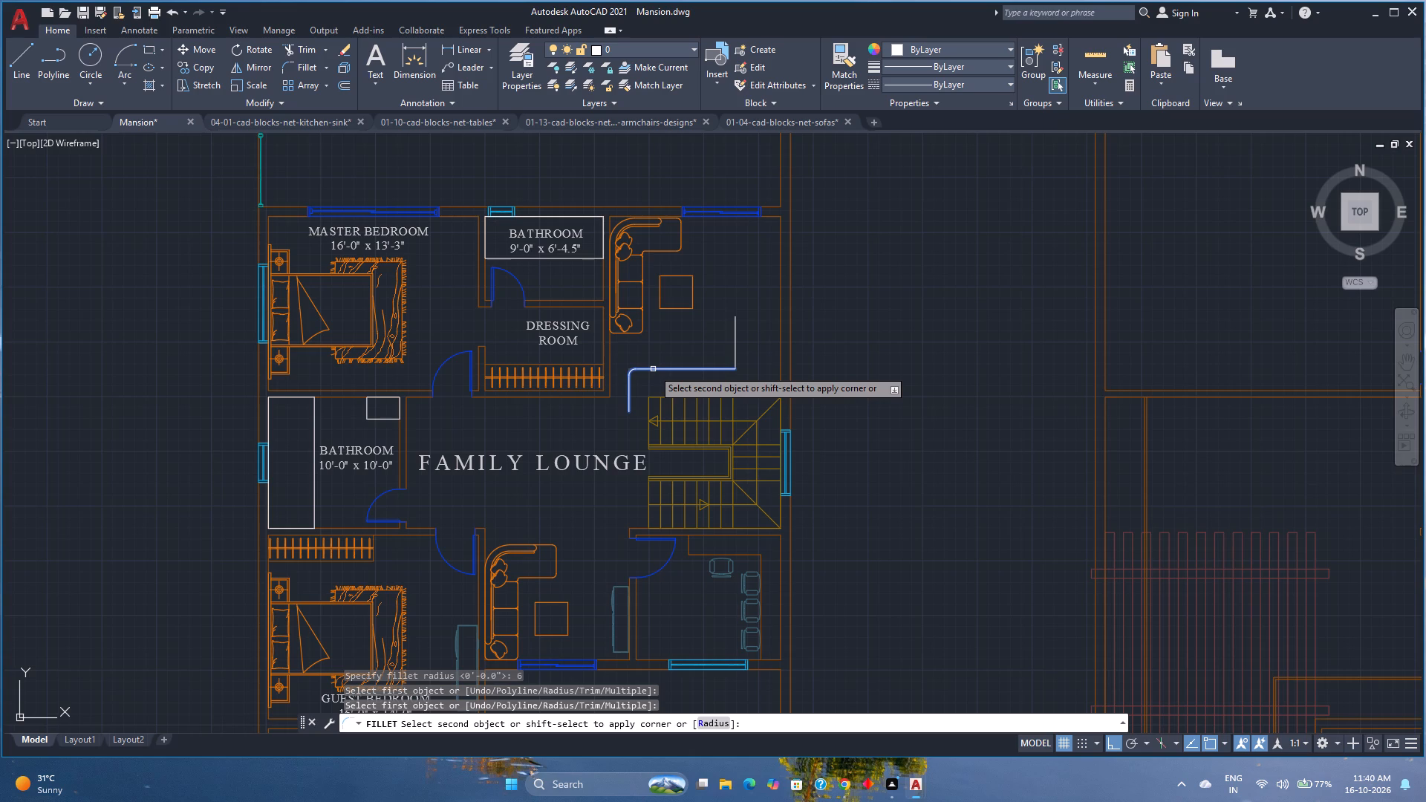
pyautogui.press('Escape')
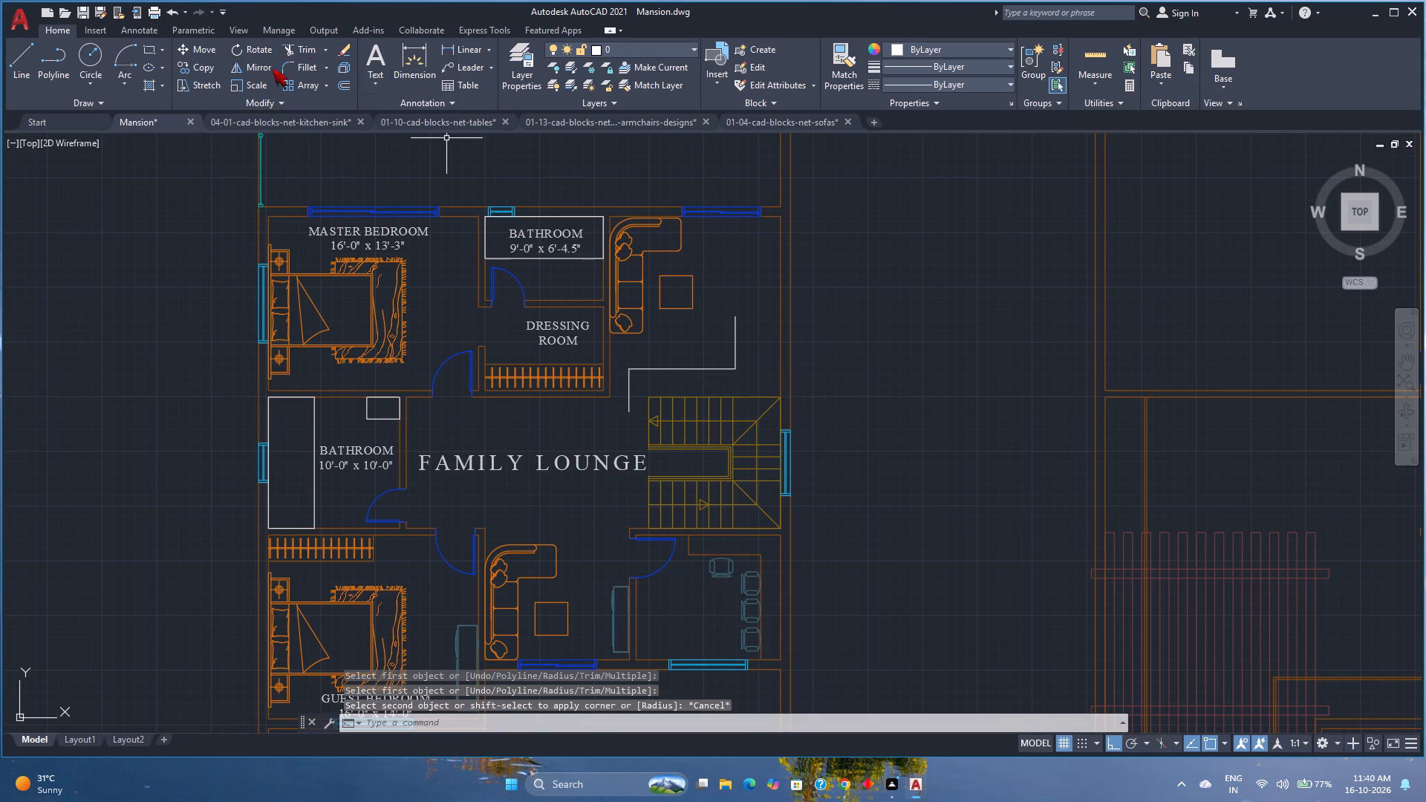
# Fillet both corners of the stepped line above the staircase with a 1' radius, using the Multiple option.
pyautogui.click(304, 65)
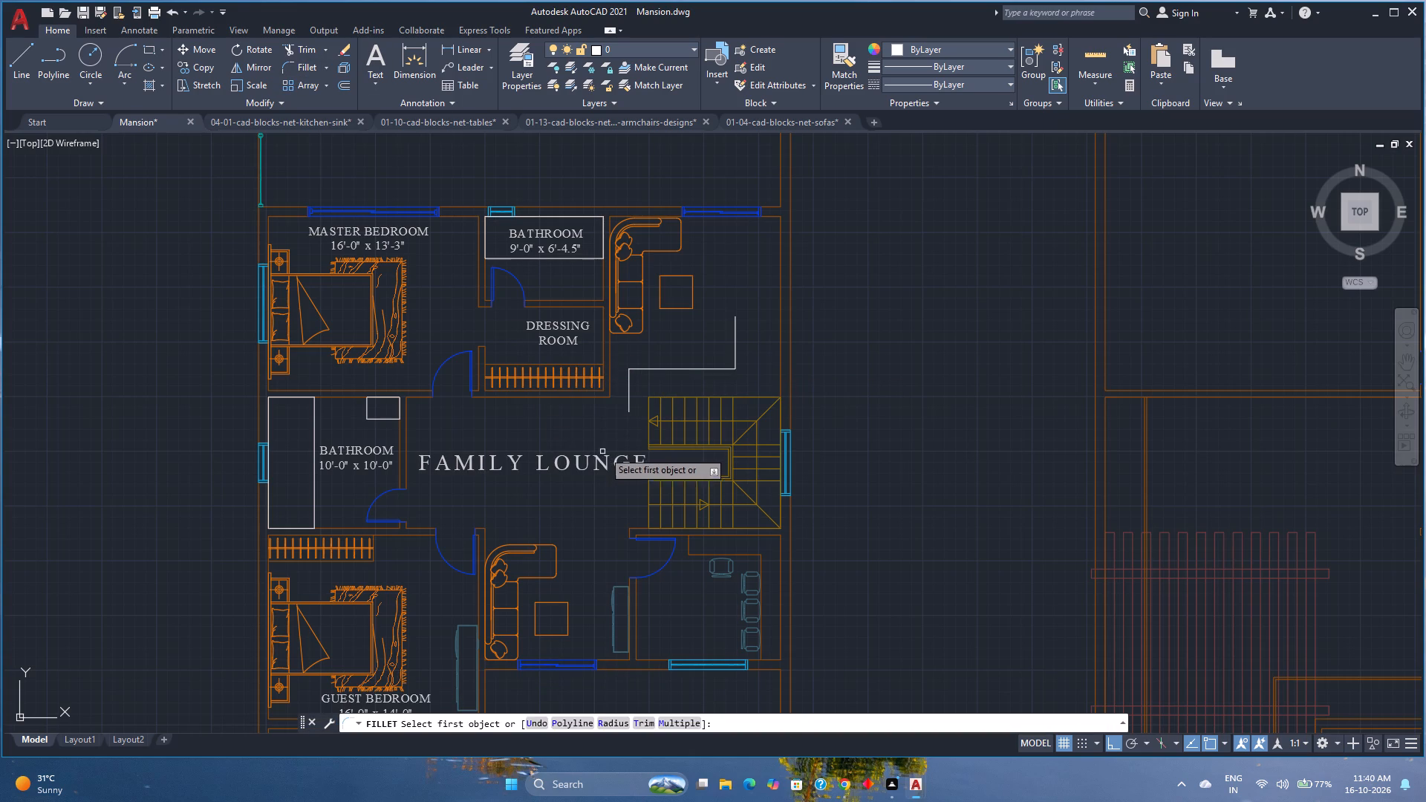
pyautogui.write('10')
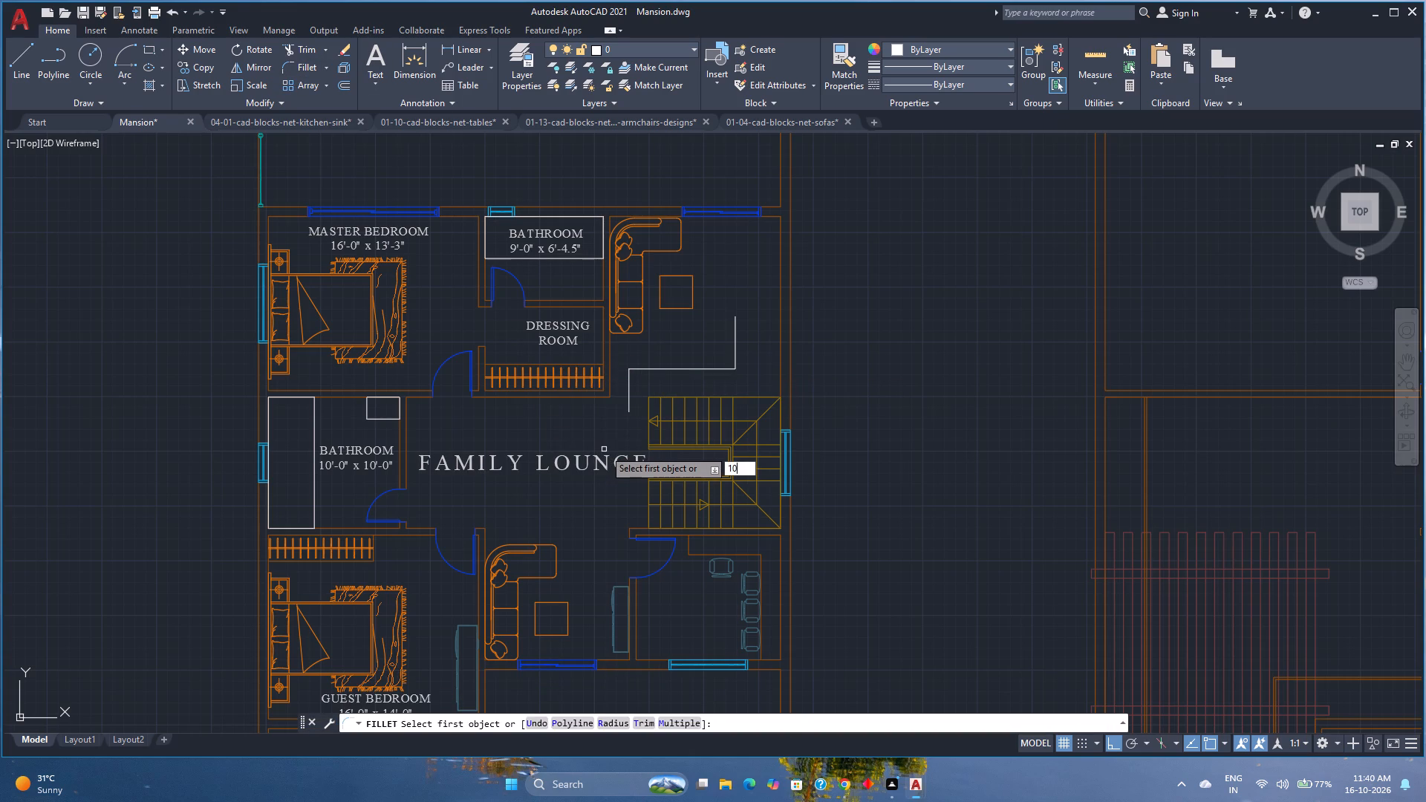
pyautogui.press('Return')
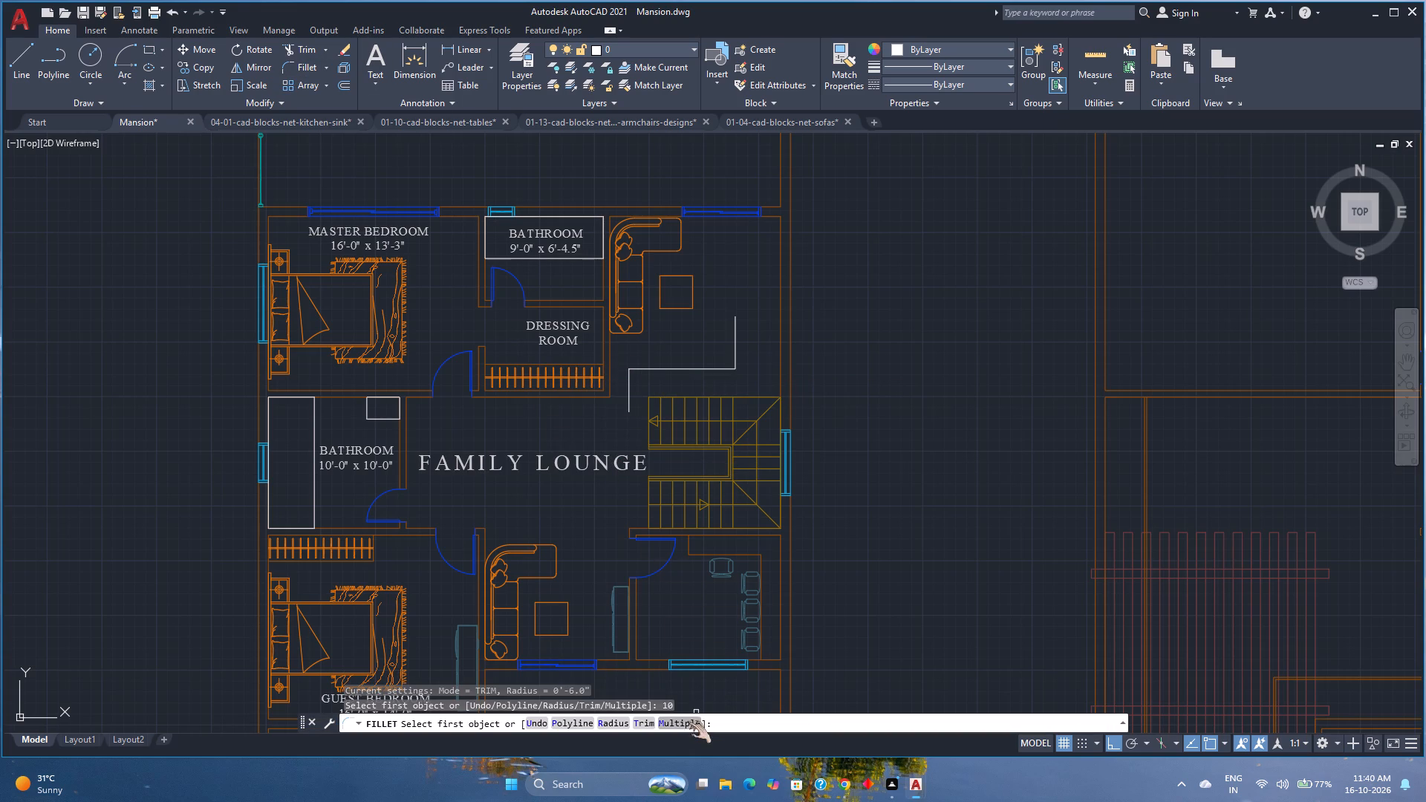
pyautogui.click(686, 723)
pyautogui.write('10')
pyautogui.press('Return')
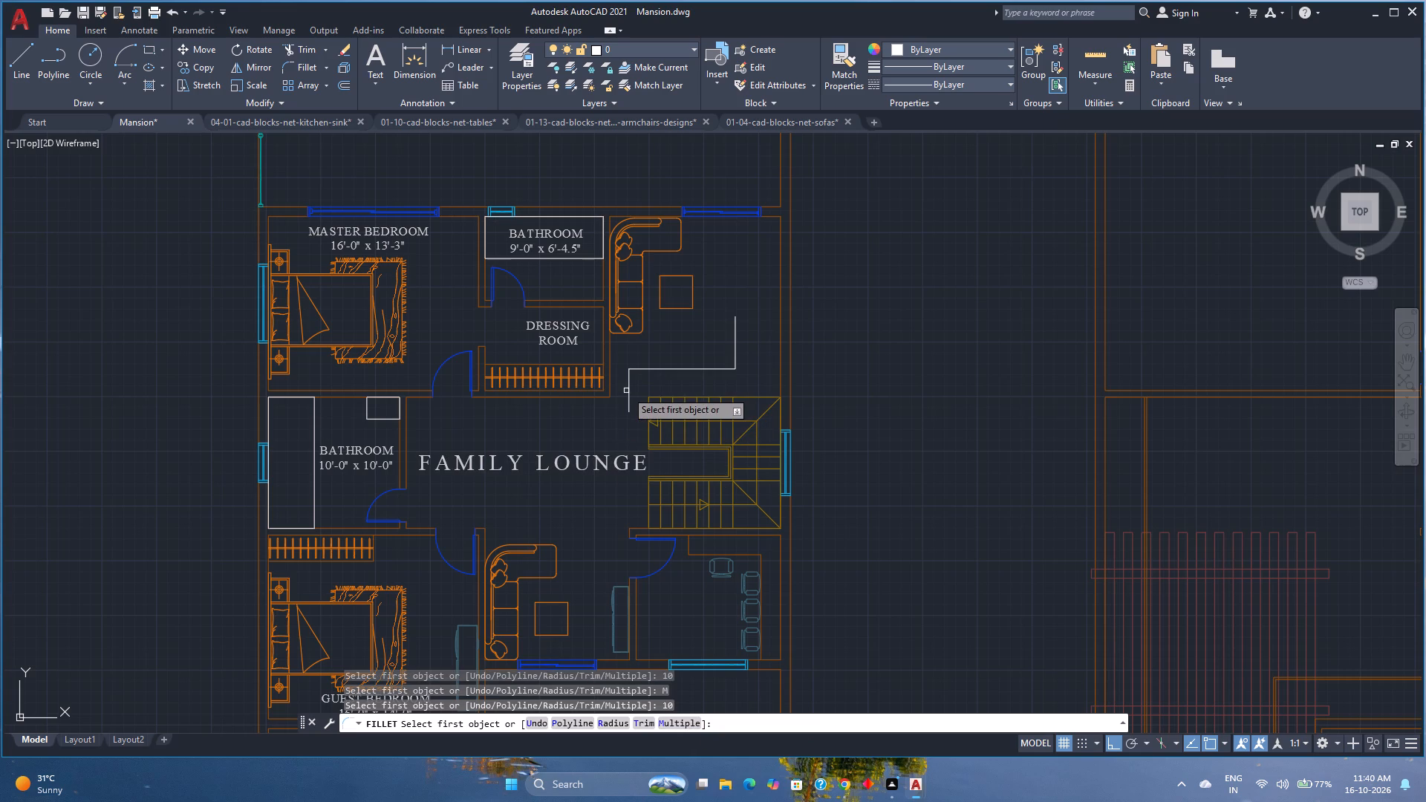
pyautogui.click(630, 388)
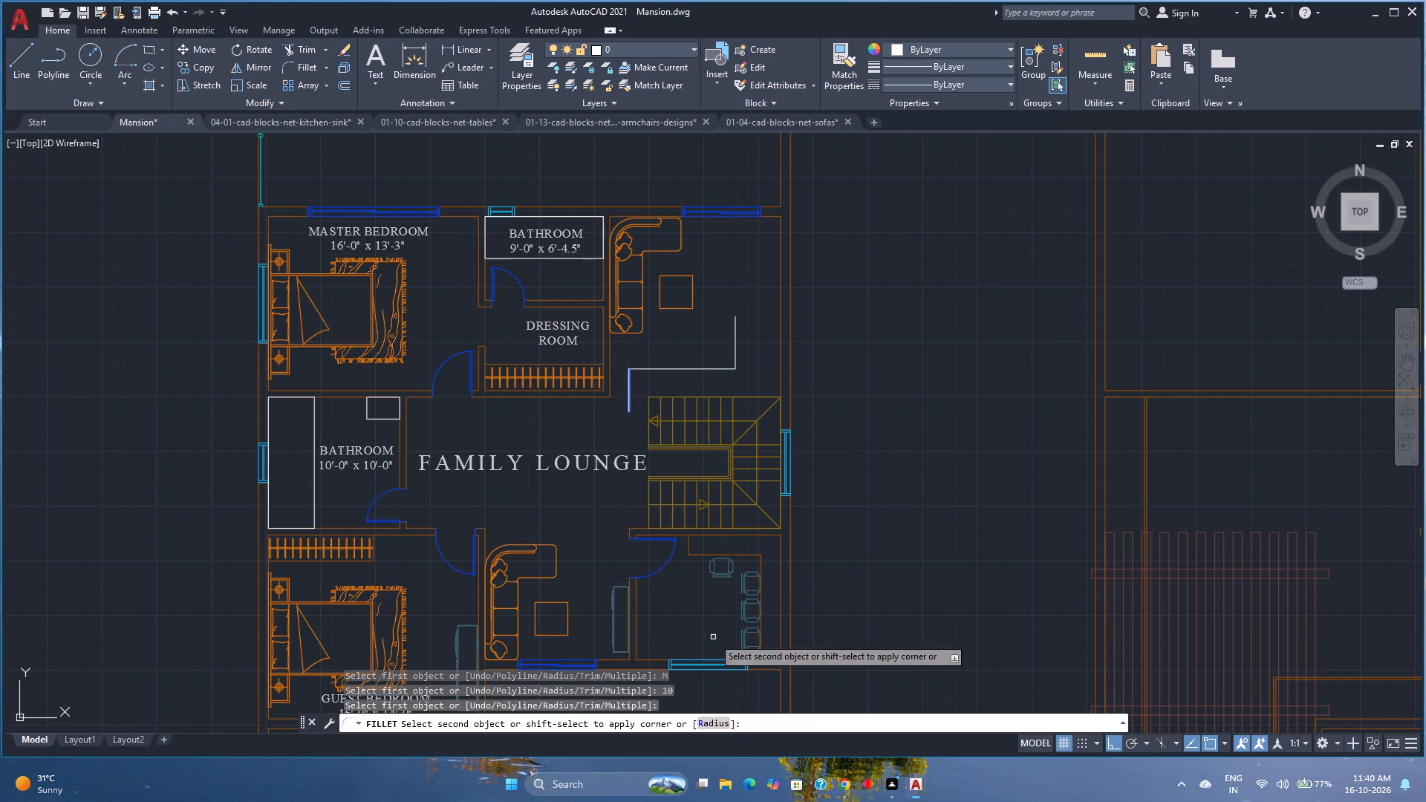
pyautogui.click(714, 721)
pyautogui.write("1'")
pyautogui.press('Return')
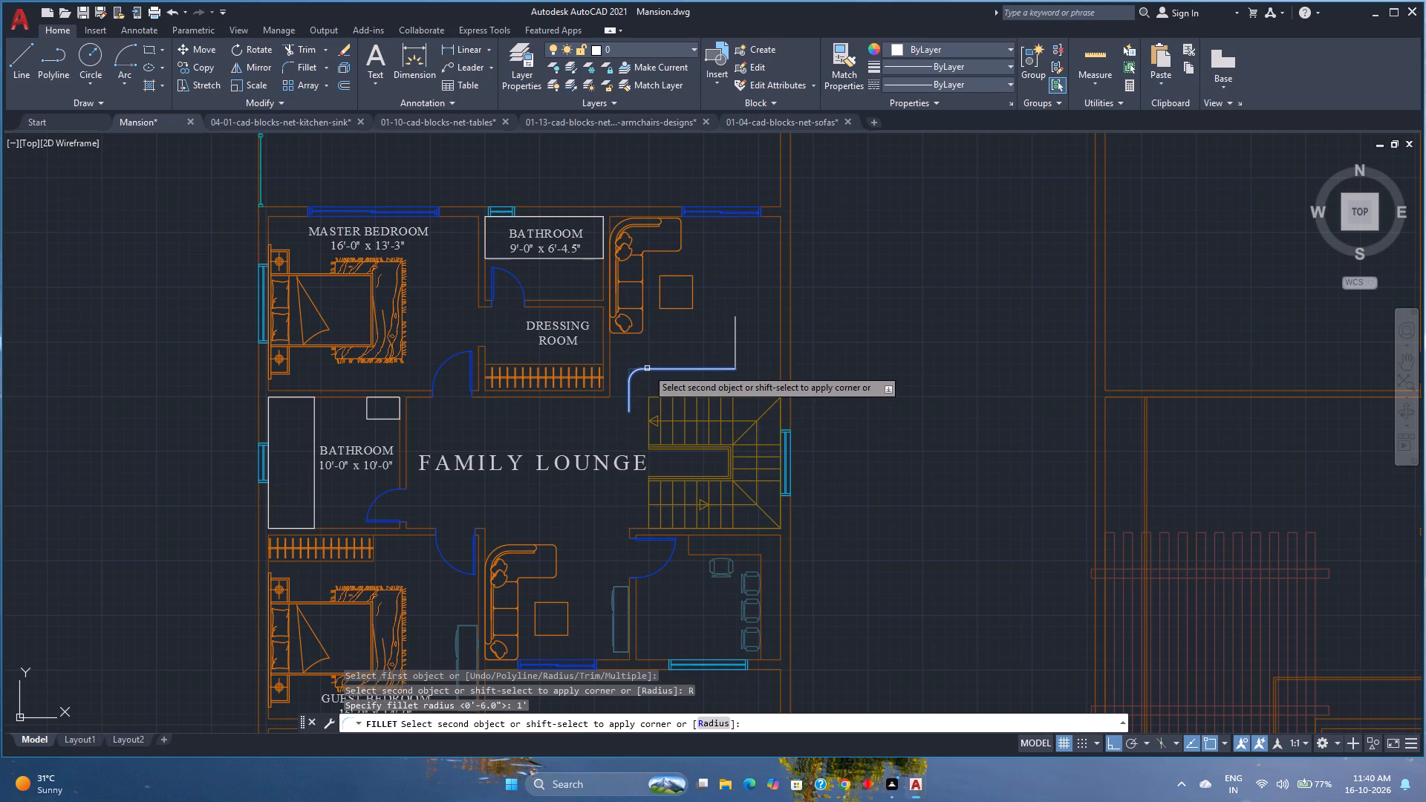
pyautogui.click(647, 368)
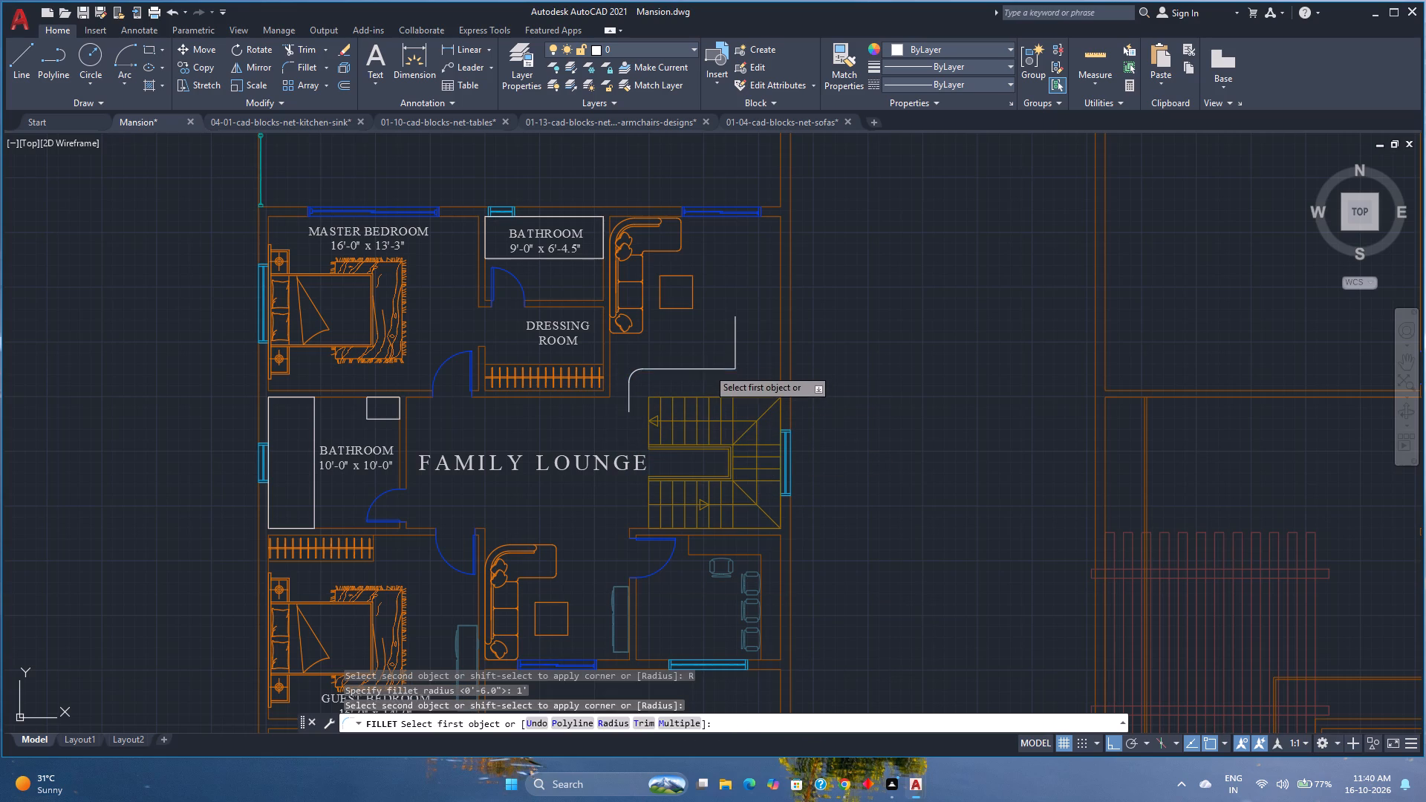
pyautogui.click(708, 368)
pyautogui.click(734, 342)
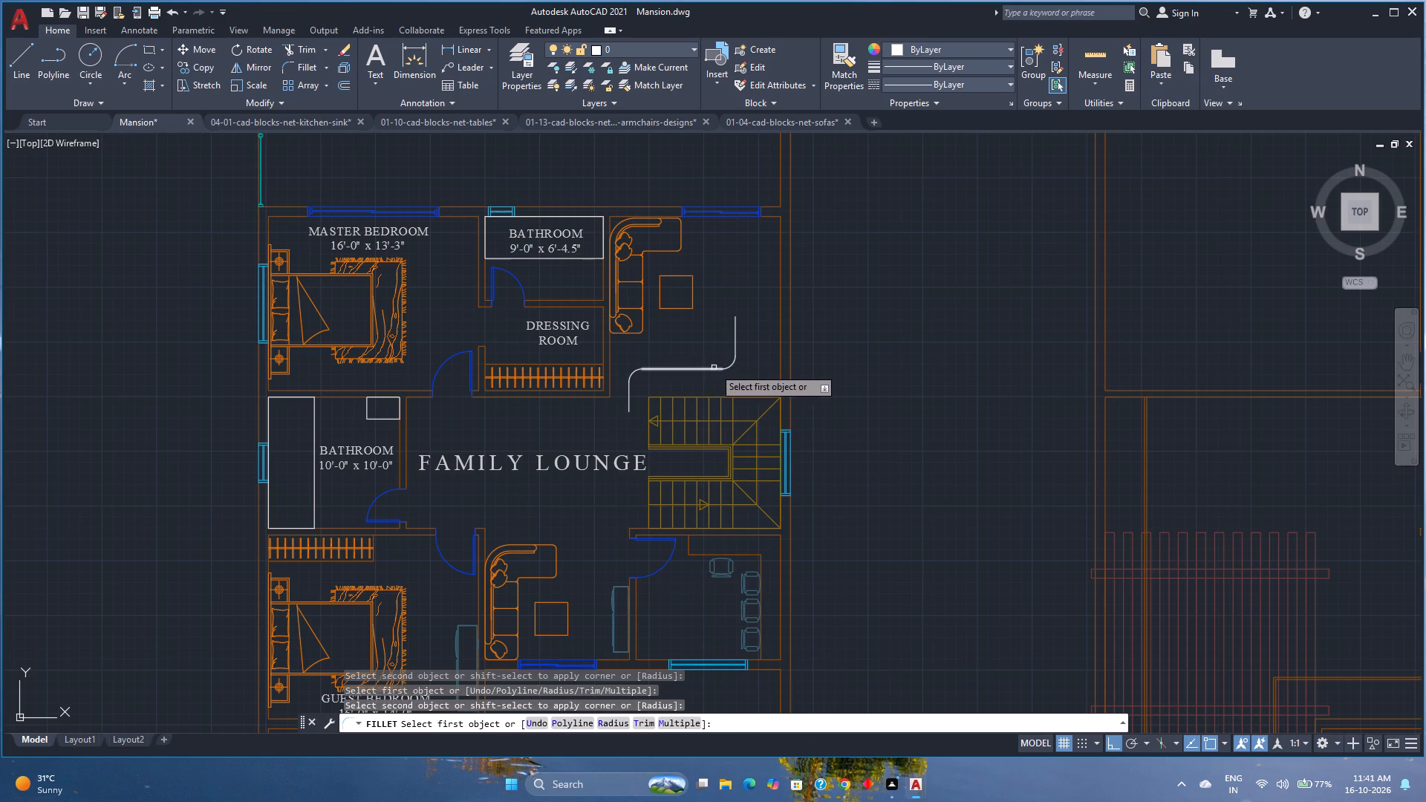
pyautogui.press('Escape')
# Draw an upward-pointing three-sided inscribed polygon of about 5" radius, centred on the lower vertical line beside the staircase.
pyautogui.scroll(-1, 648, 402)
pyautogui.scroll(2, 652, 389)
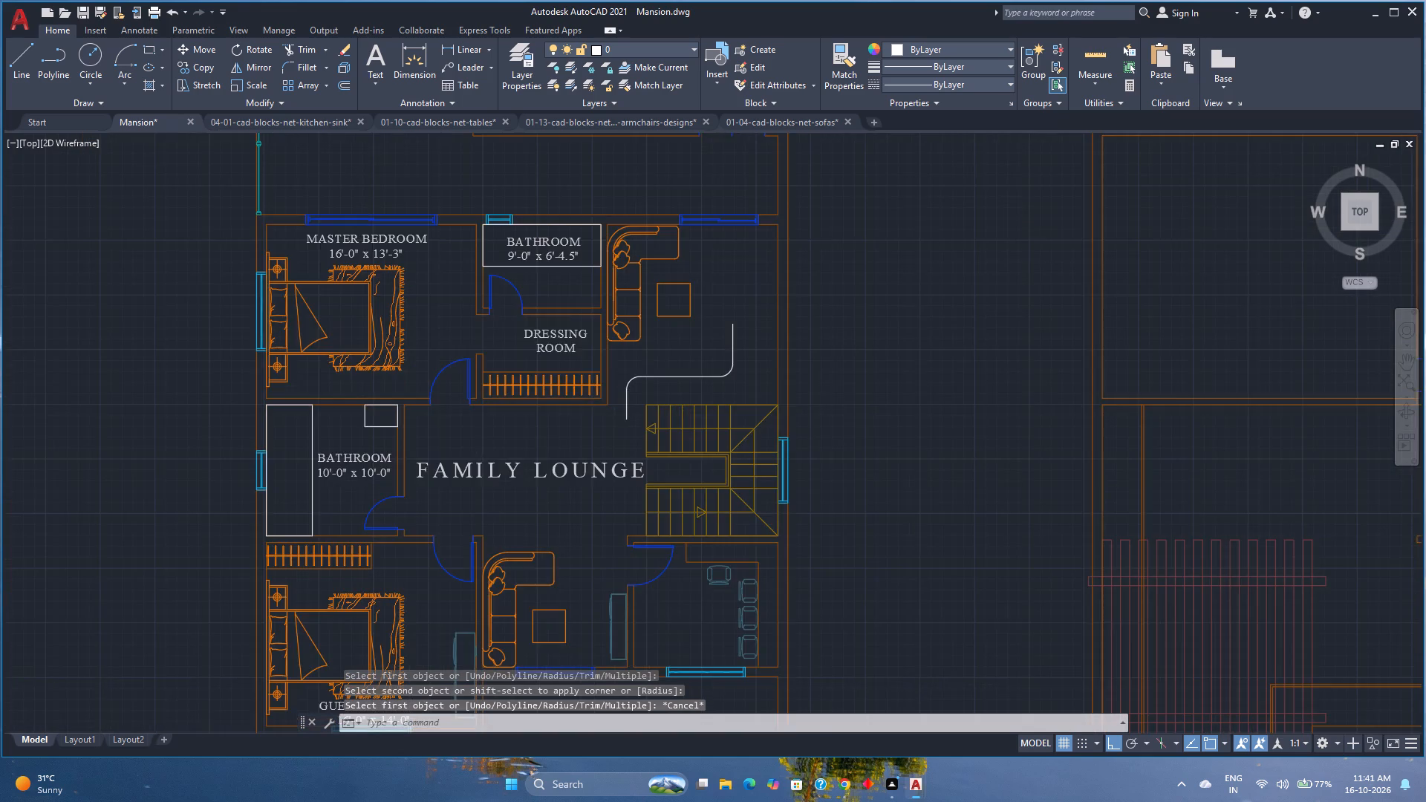
pyautogui.moveTo(652, 389); pyautogui.dragTo(637, 411, button='middle')
pyautogui.scroll(2, 599, 446)
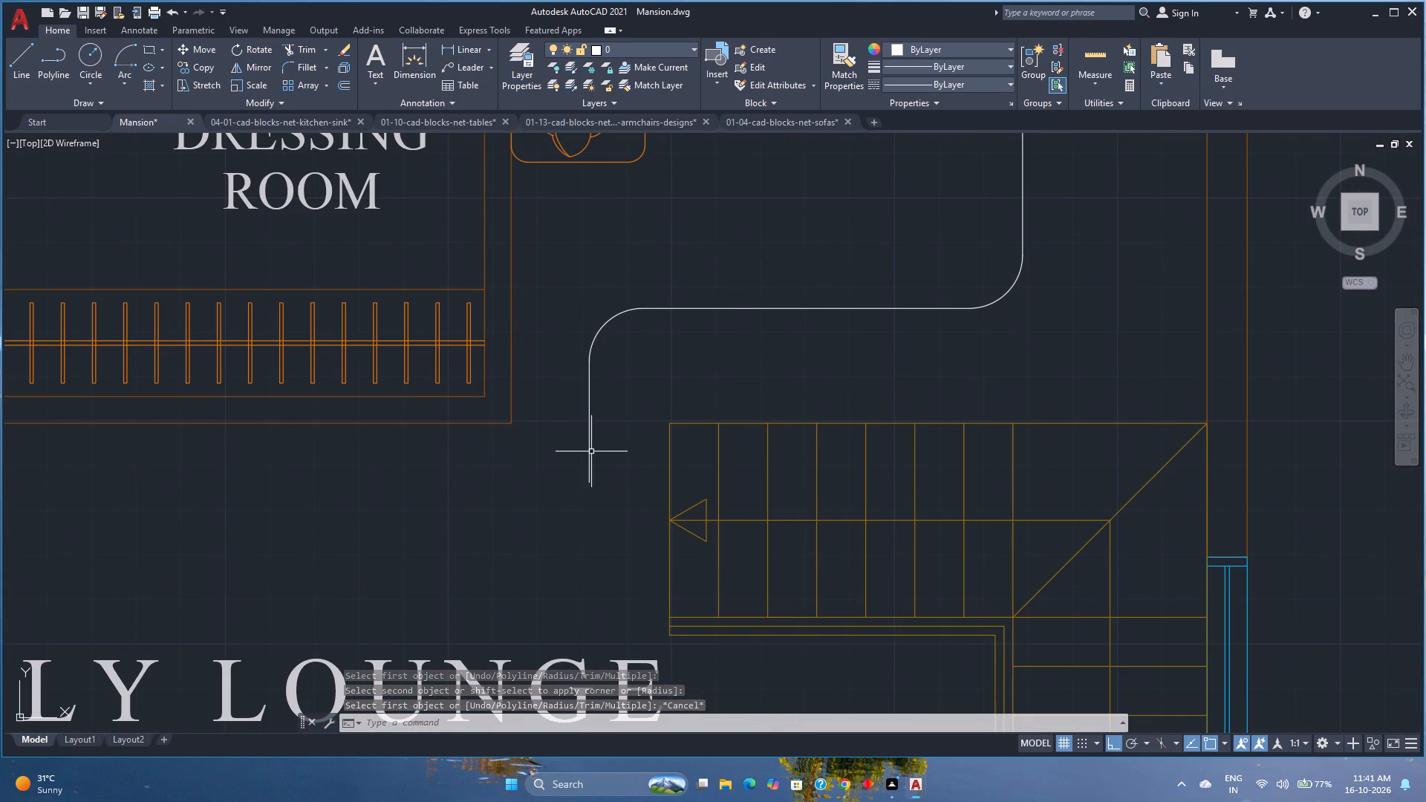
pyautogui.scroll(-2, 564, 464)
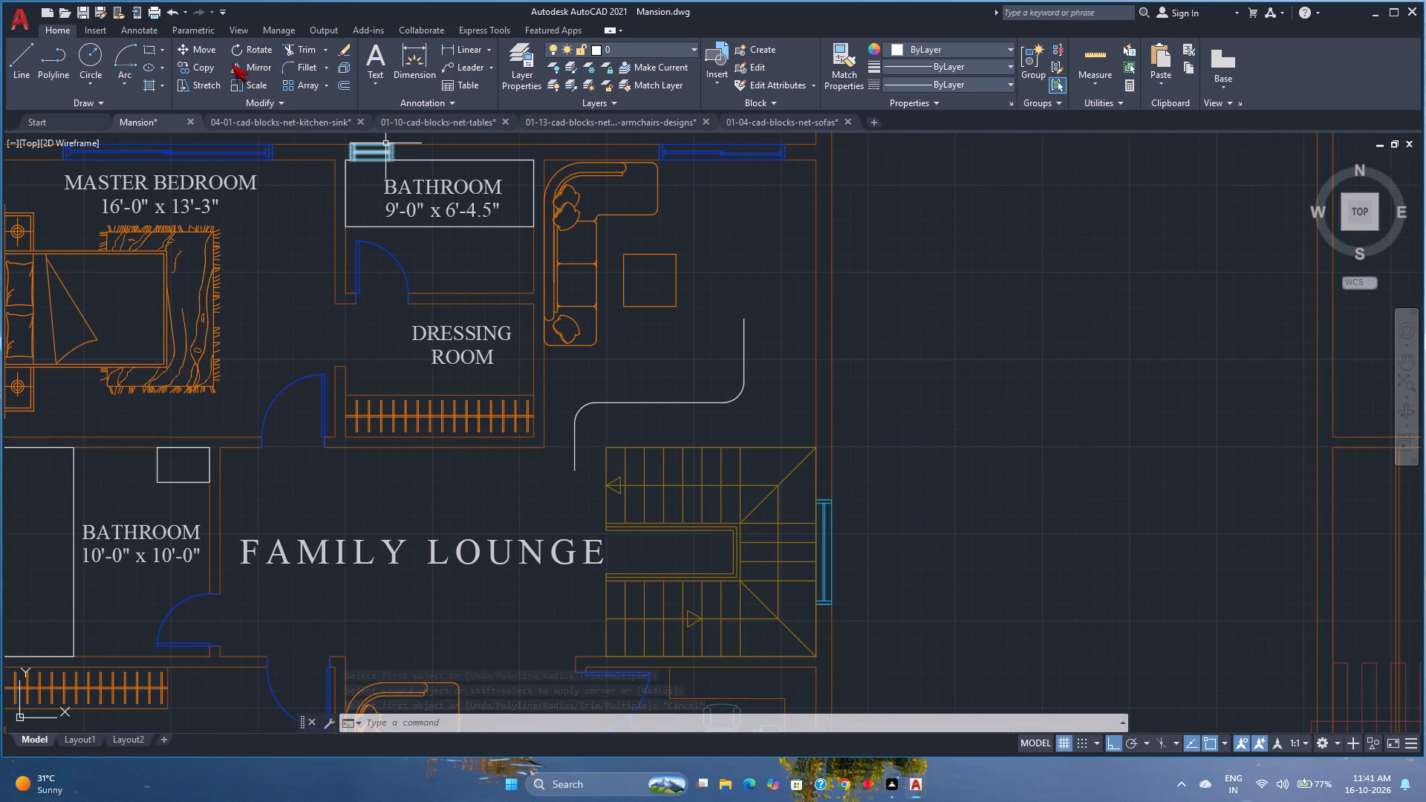
pyautogui.click(165, 47)
pyautogui.click(180, 103)
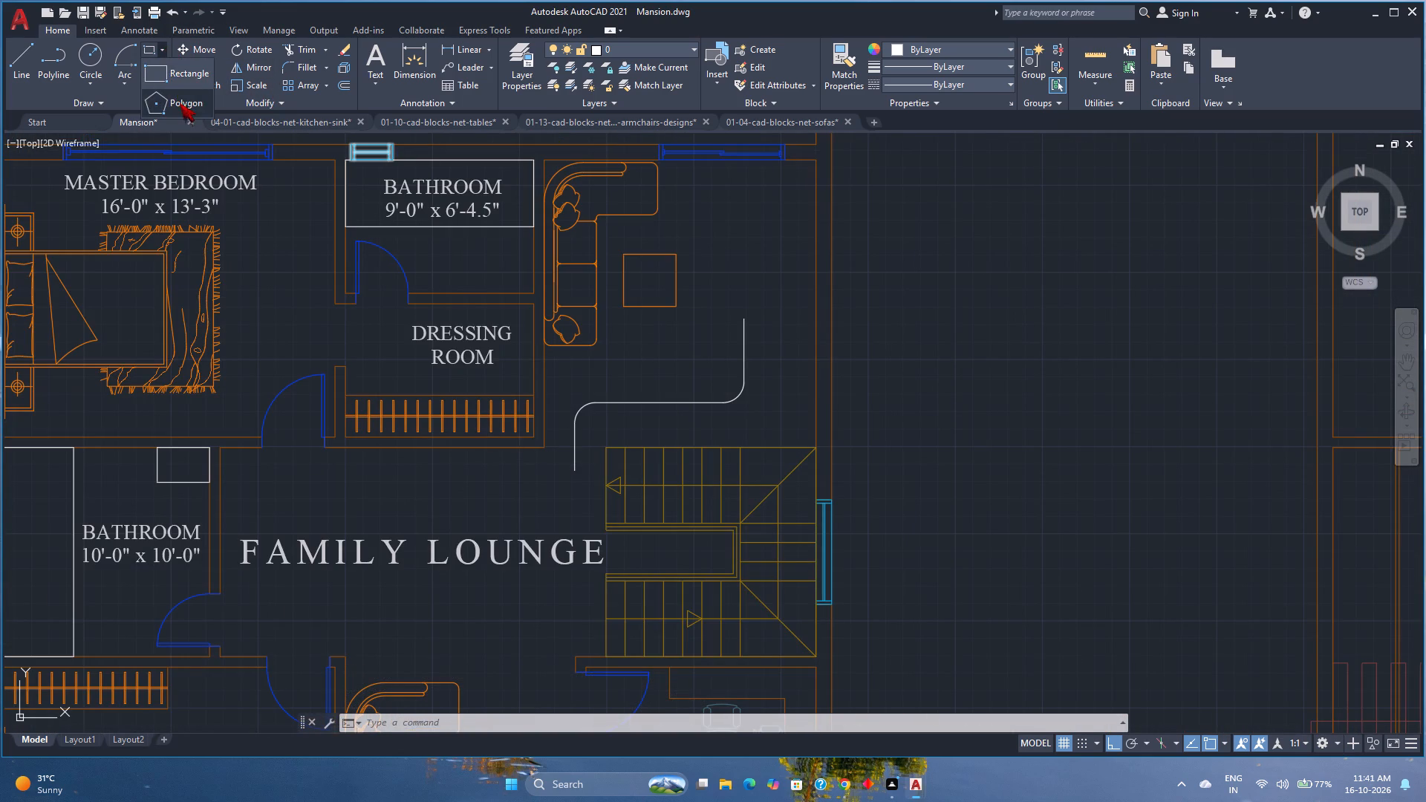
pyautogui.press('Return')
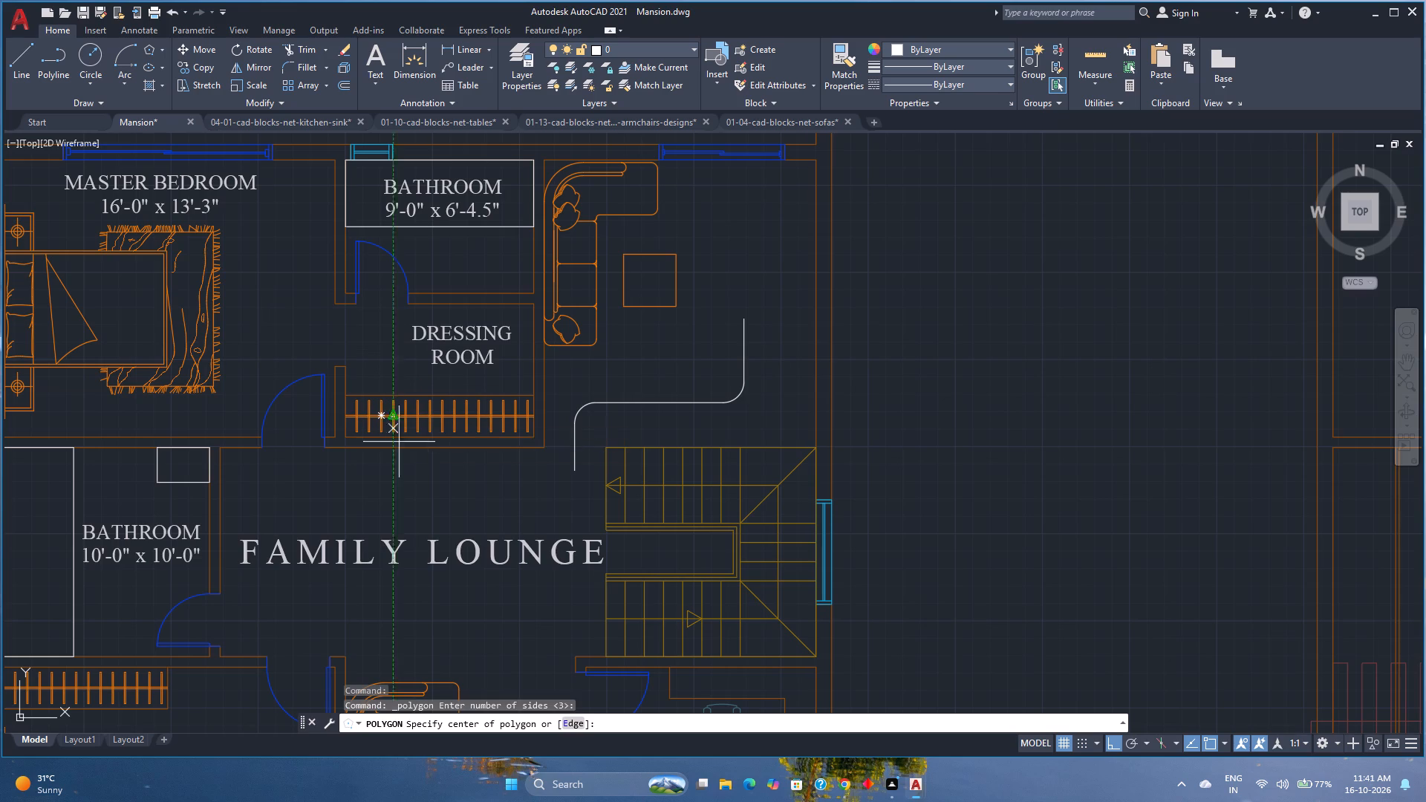
pyautogui.scroll(2, 582, 454)
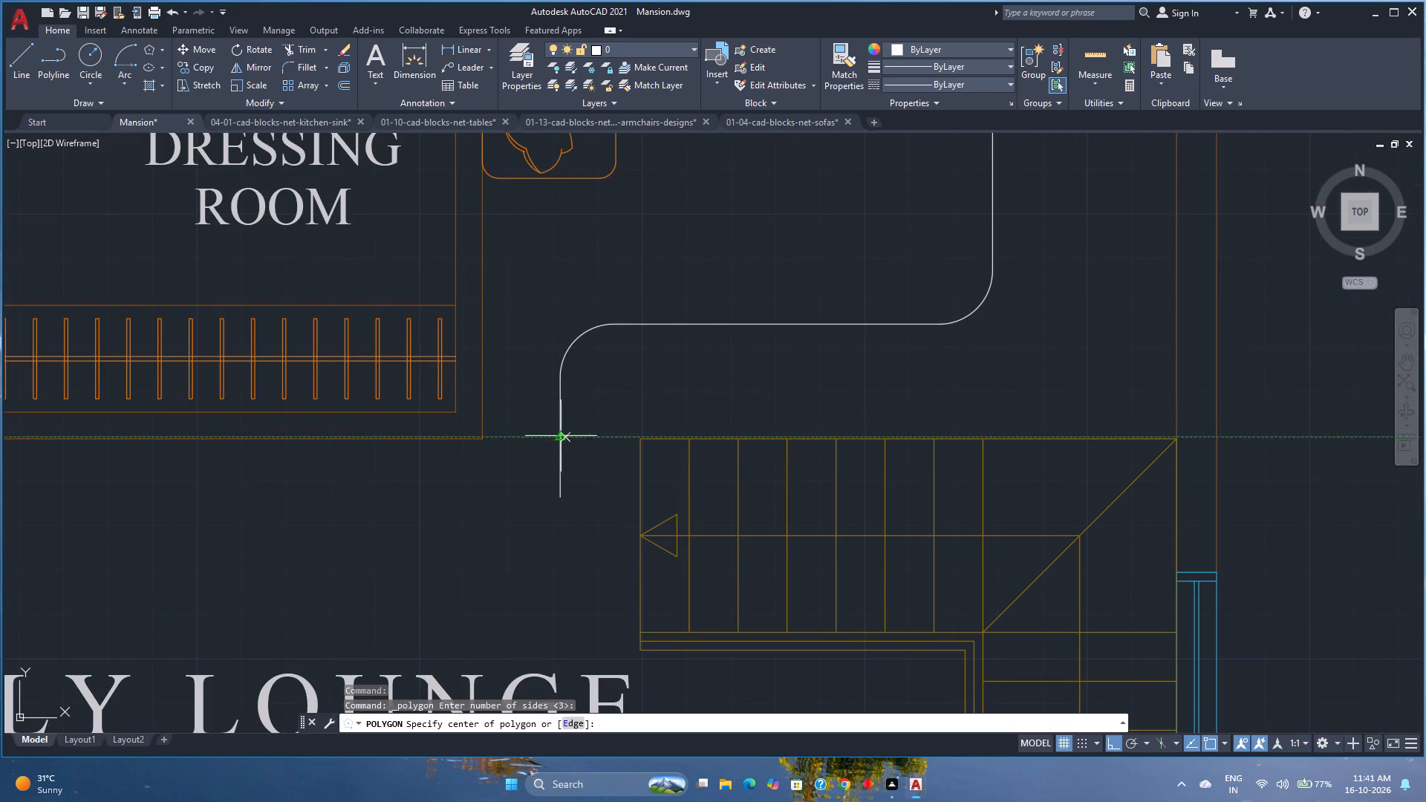
pyautogui.click(560, 435)
pyautogui.click(580, 475)
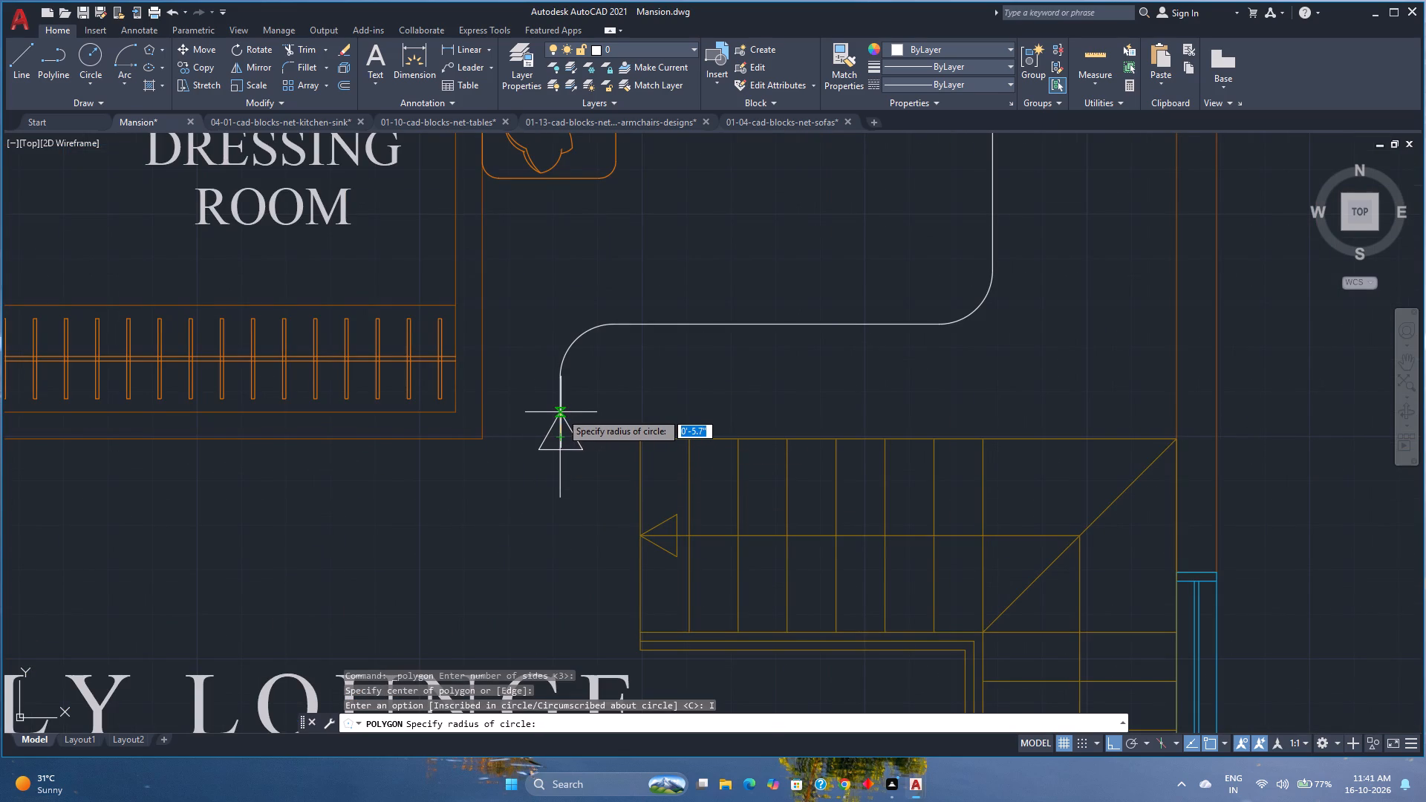
pyautogui.scroll(2, 562, 414)
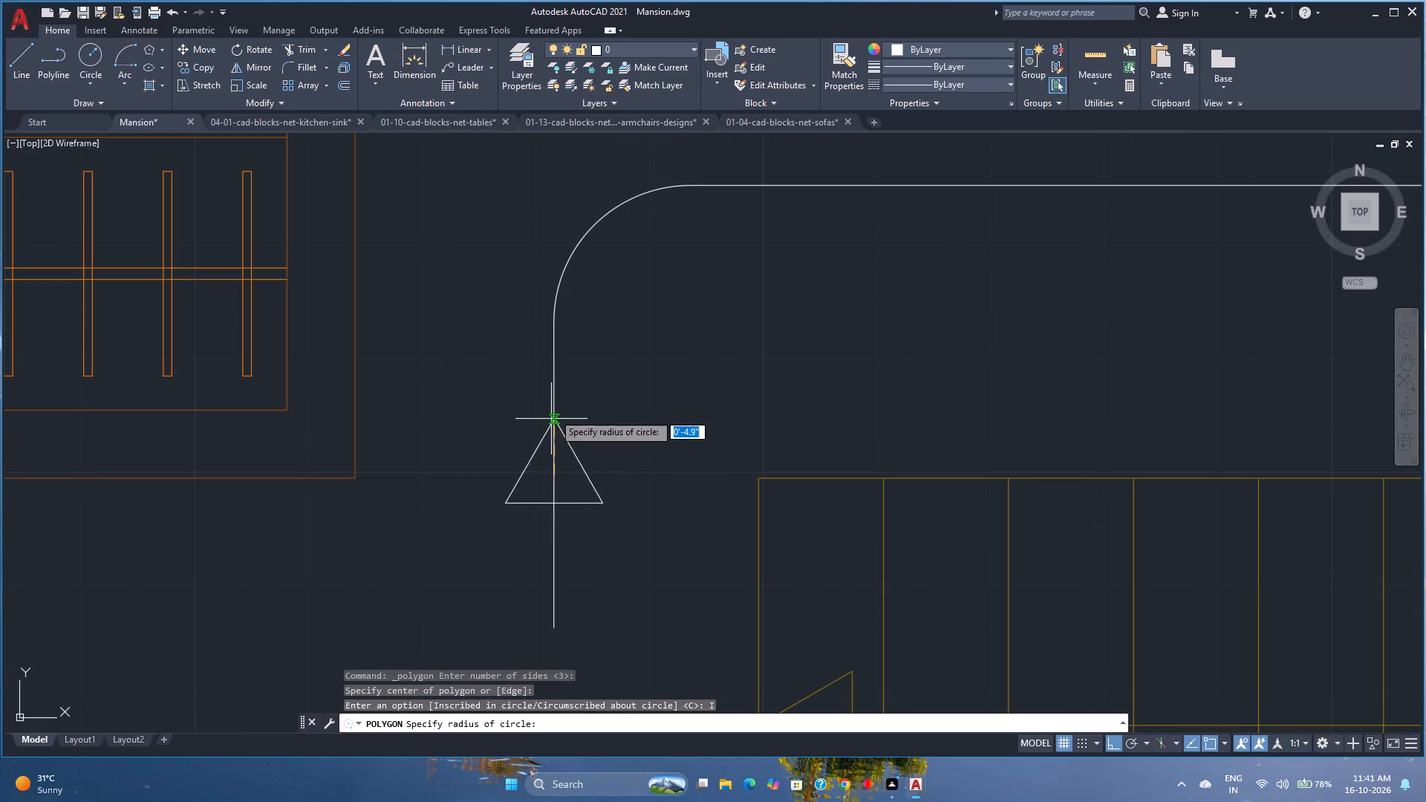
pyautogui.click(553, 412)
pyautogui.scroll(-1, 553, 412)
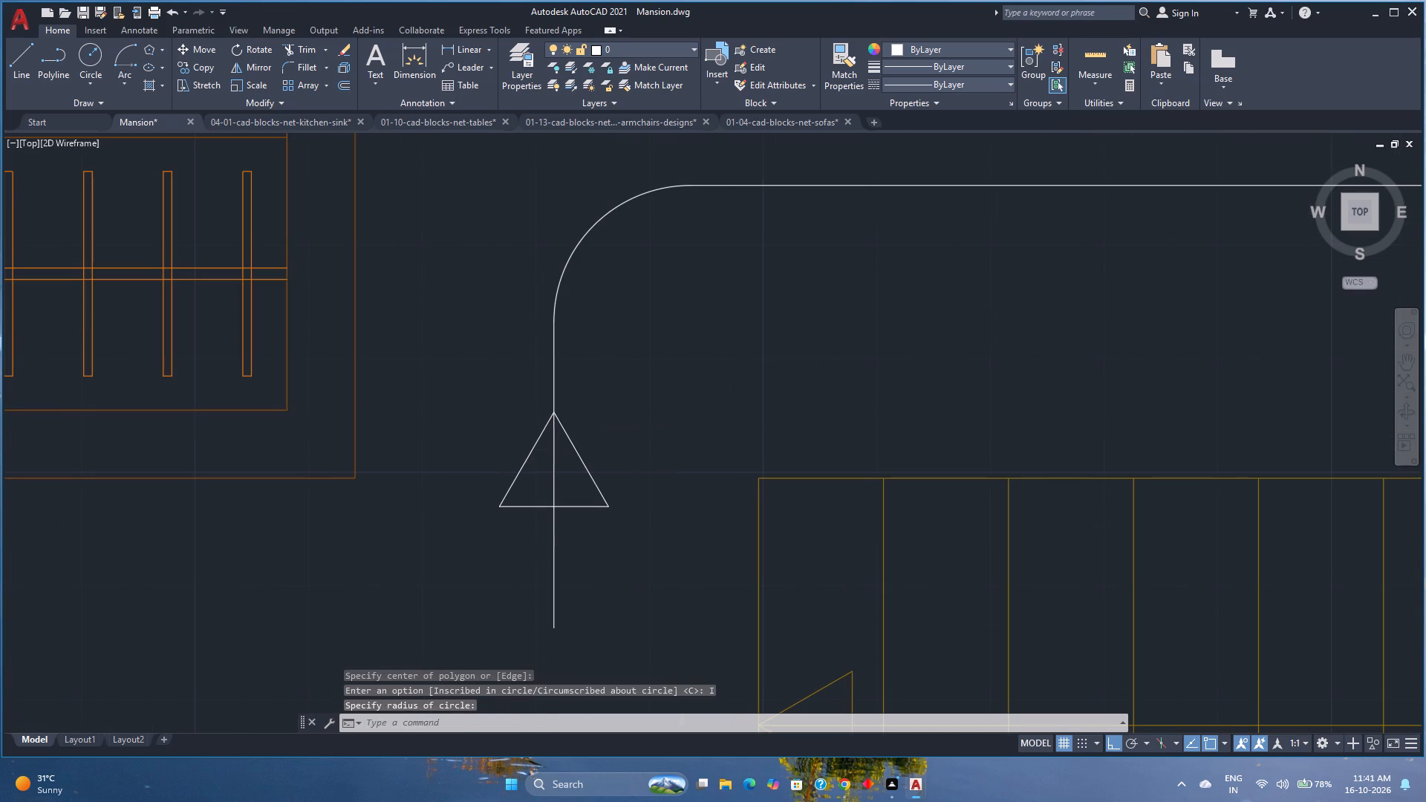
# Trim away the line portion inside the upward-pointing triangle beside the staircase.
pyautogui.scroll(-1, 553, 412)
pyautogui.moveTo(610, 403); pyautogui.dragTo(596, 413, button='middle')
pyautogui.scroll(-2, 596, 413)
pyautogui.moveTo(607, 399); pyautogui.dragTo(607, 403, button='middle')
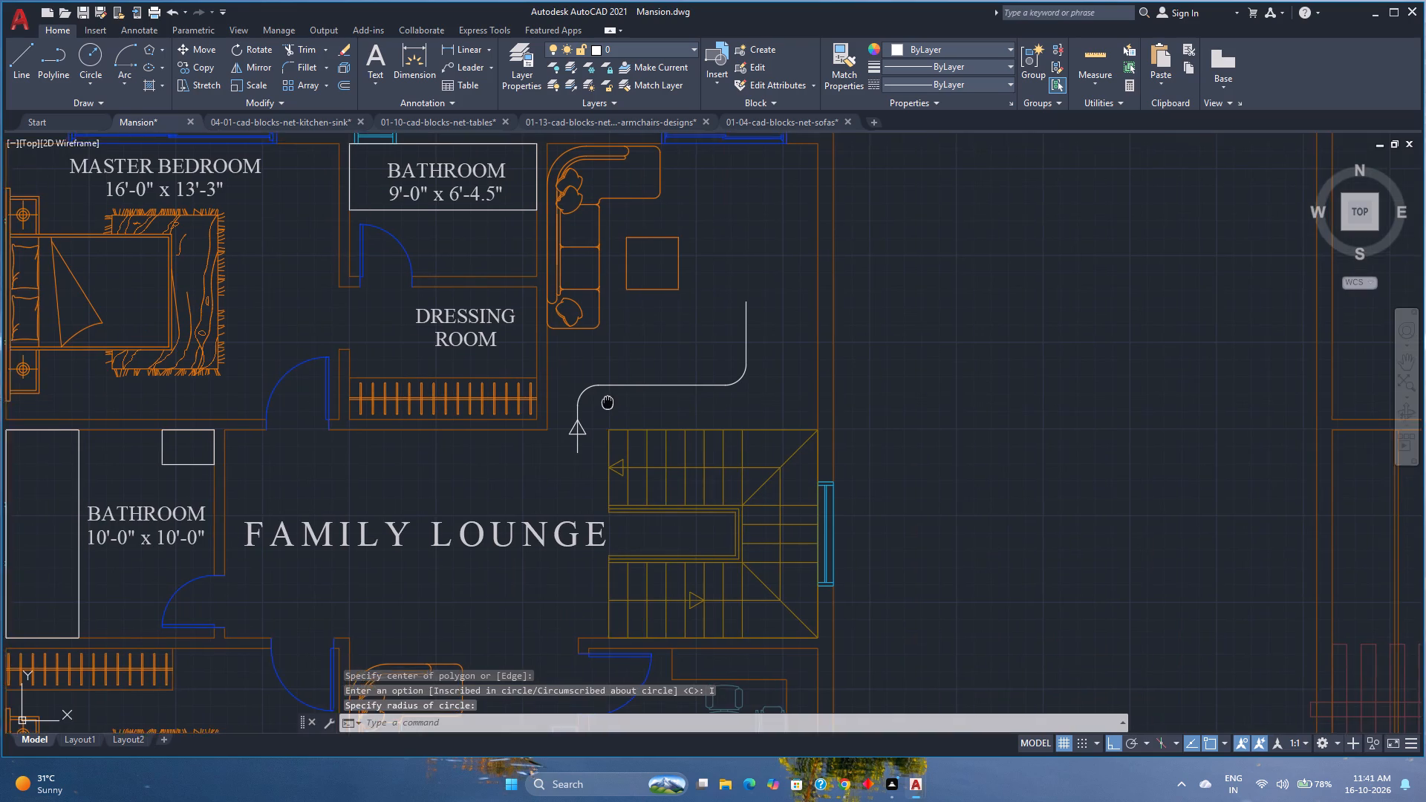
pyautogui.moveTo(607, 403); pyautogui.dragTo(576, 424, button='middle')
pyautogui.middleClick(576, 424)
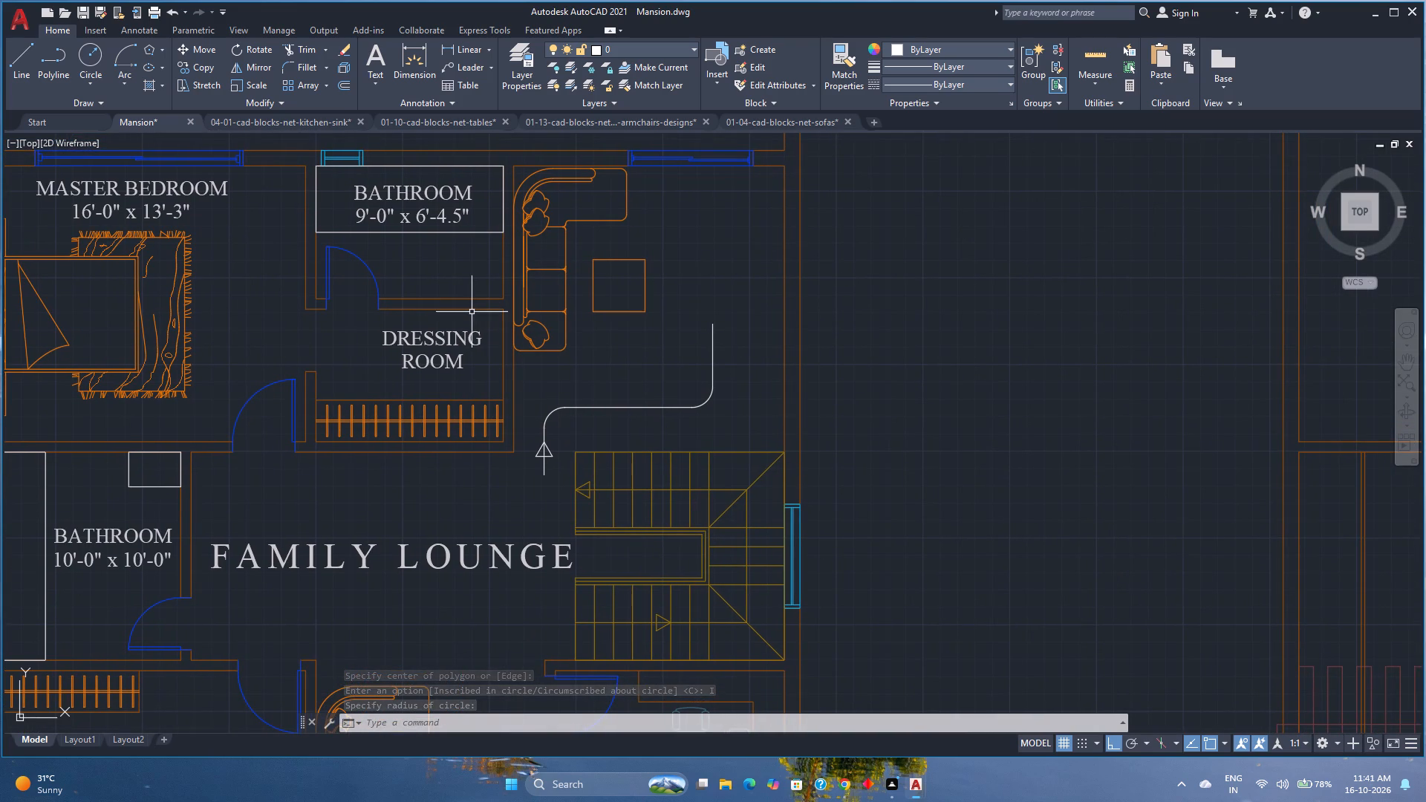
pyautogui.scroll(5, 558, 477)
pyautogui.moveTo(536, 423); pyautogui.dragTo(547, 427, button='middle')
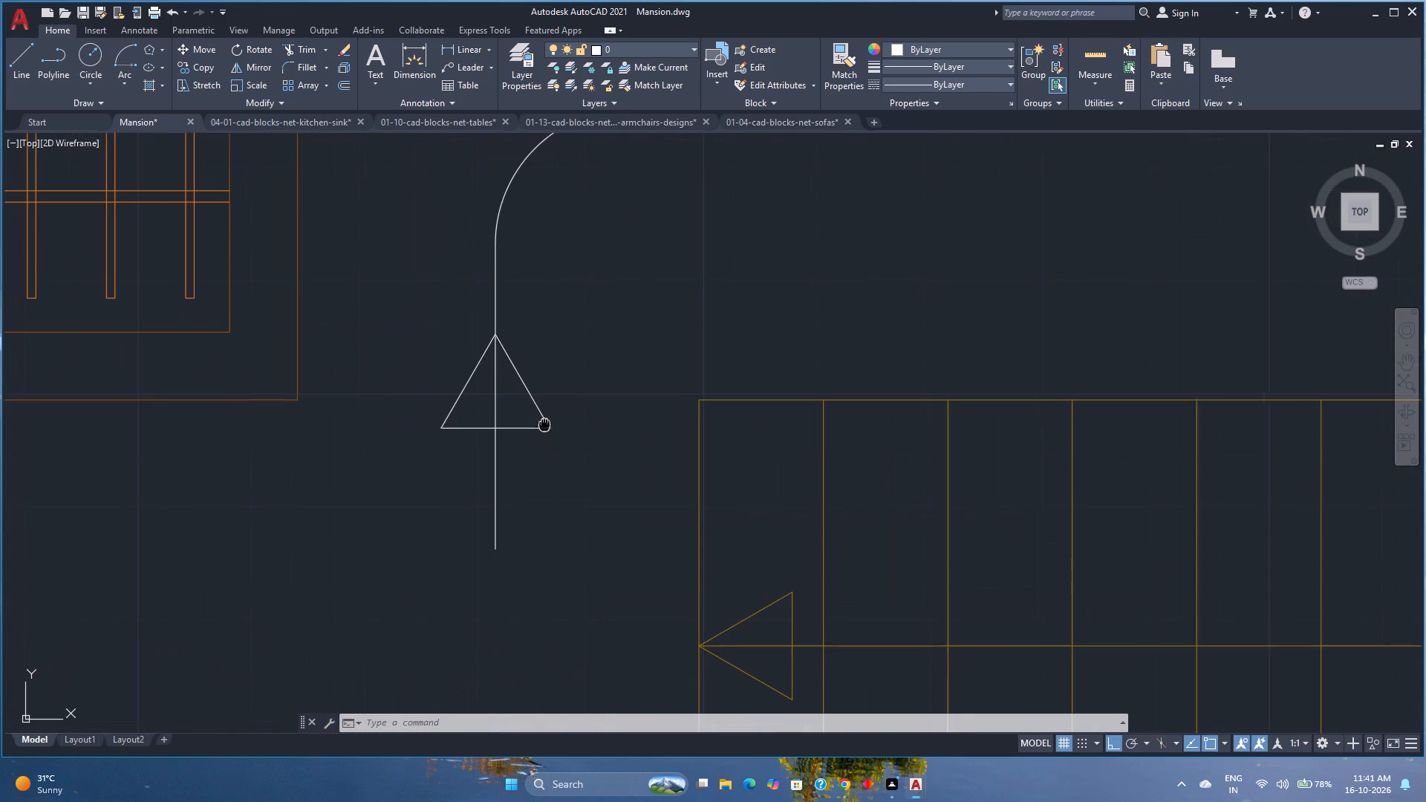
pyautogui.moveTo(547, 427); pyautogui.dragTo(572, 454, button='middle')
pyautogui.write('TR')
pyautogui.press('Return')
pyautogui.click(545, 440)
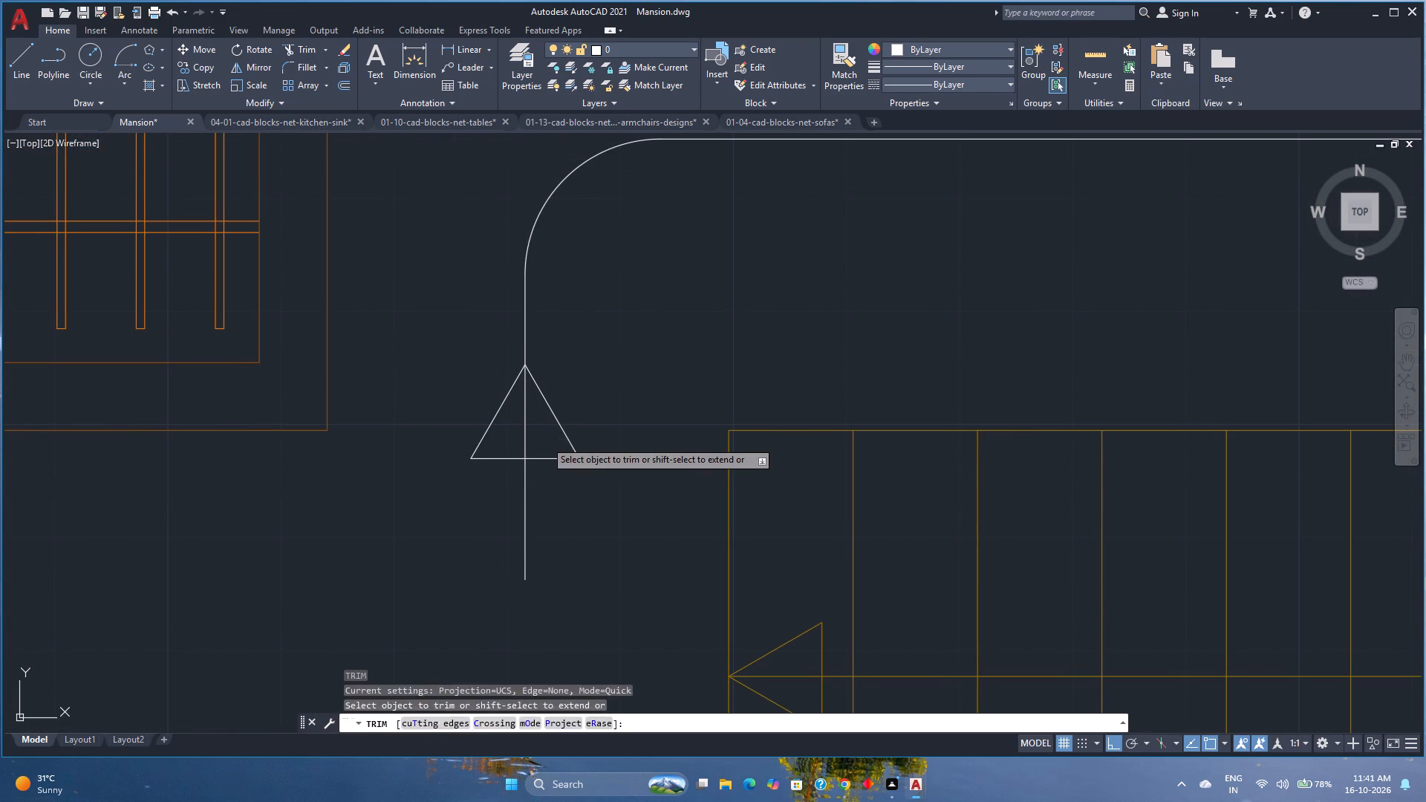
pyautogui.click(502, 441)
pyautogui.scroll(-2, 502, 441)
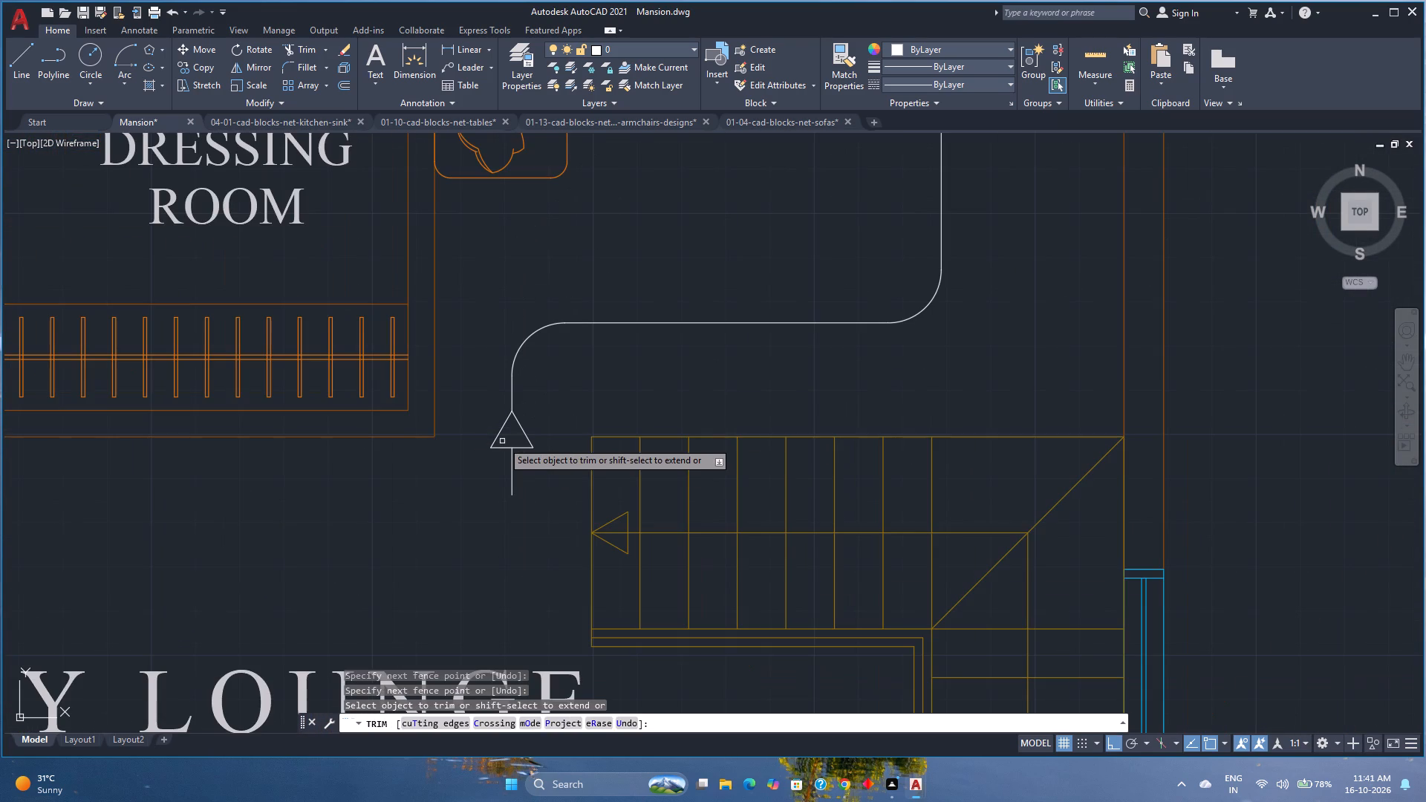
pyautogui.press('Escape')
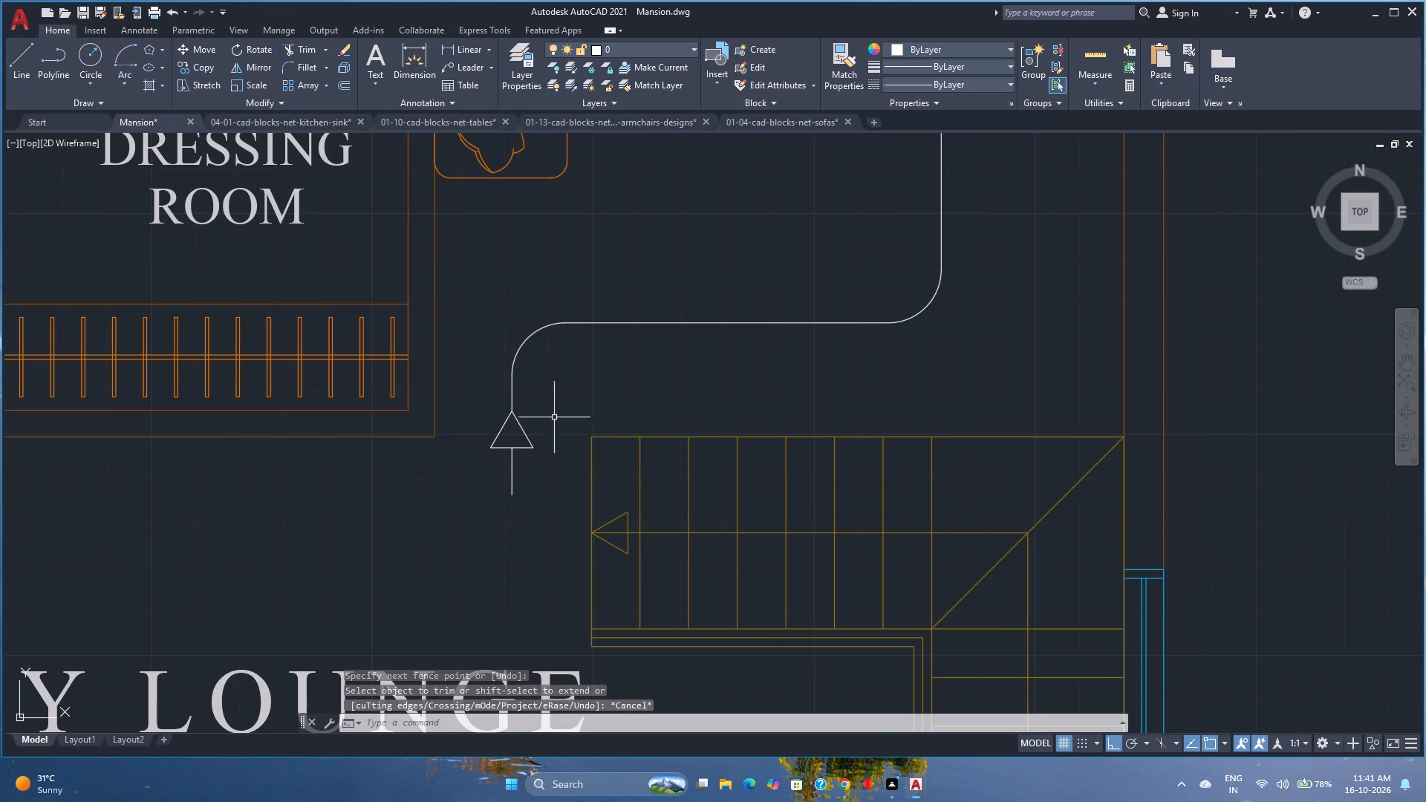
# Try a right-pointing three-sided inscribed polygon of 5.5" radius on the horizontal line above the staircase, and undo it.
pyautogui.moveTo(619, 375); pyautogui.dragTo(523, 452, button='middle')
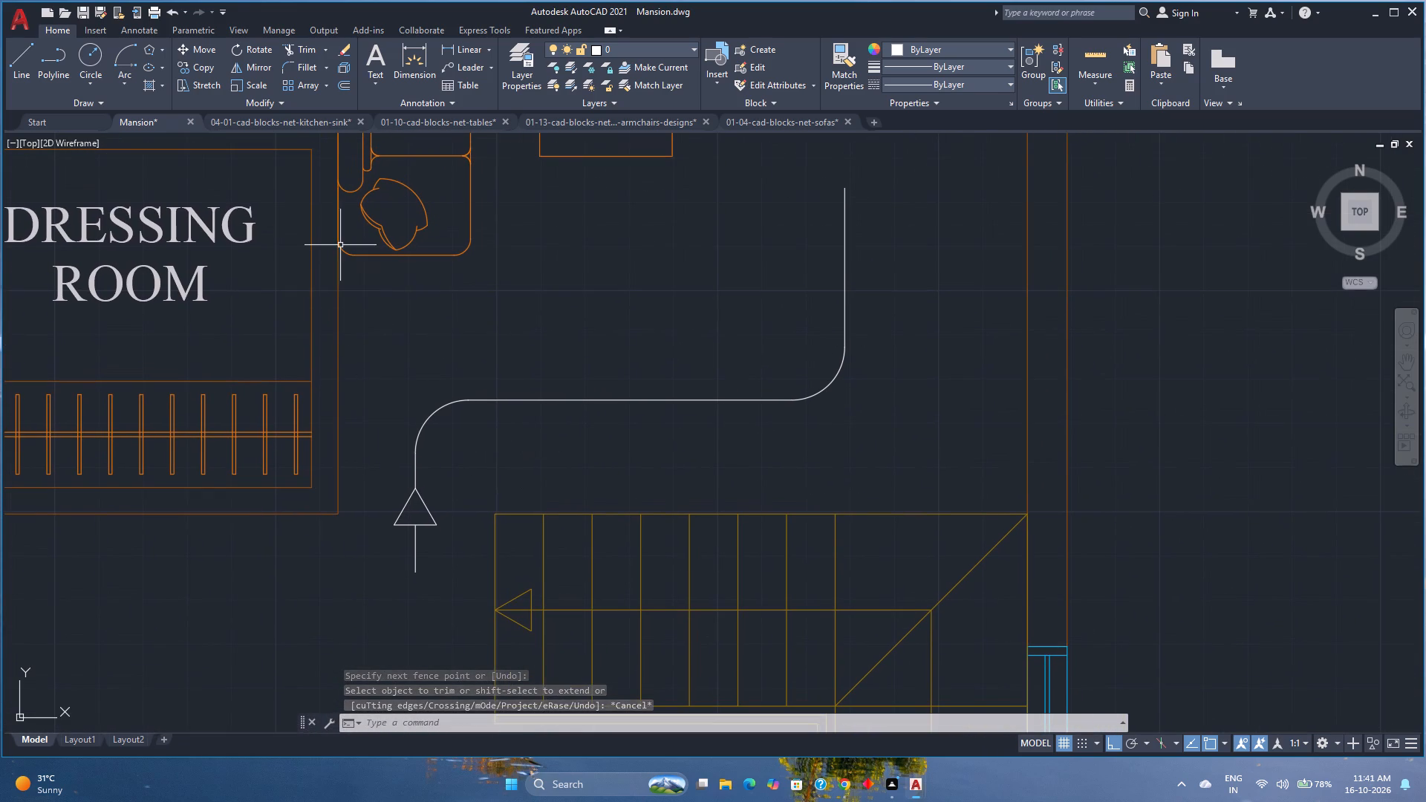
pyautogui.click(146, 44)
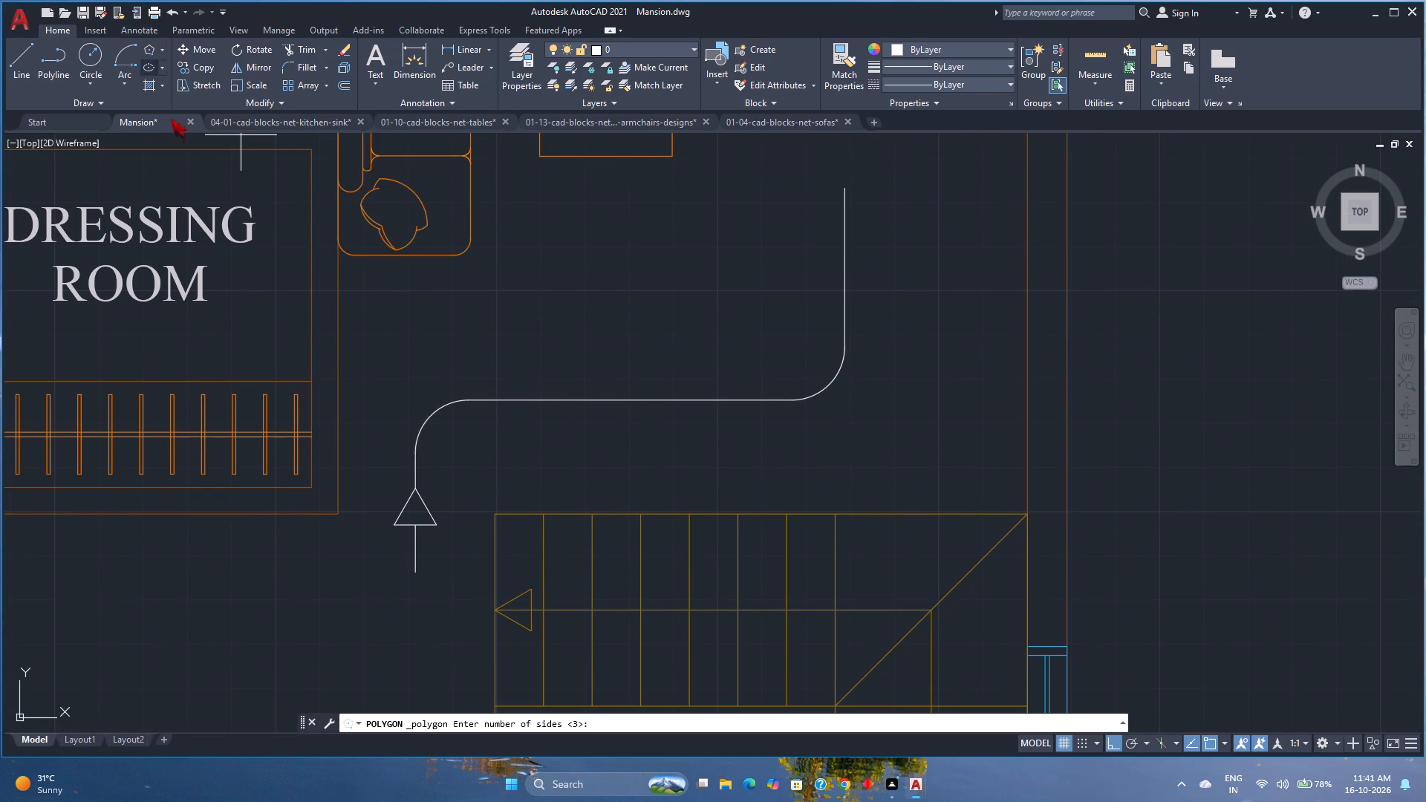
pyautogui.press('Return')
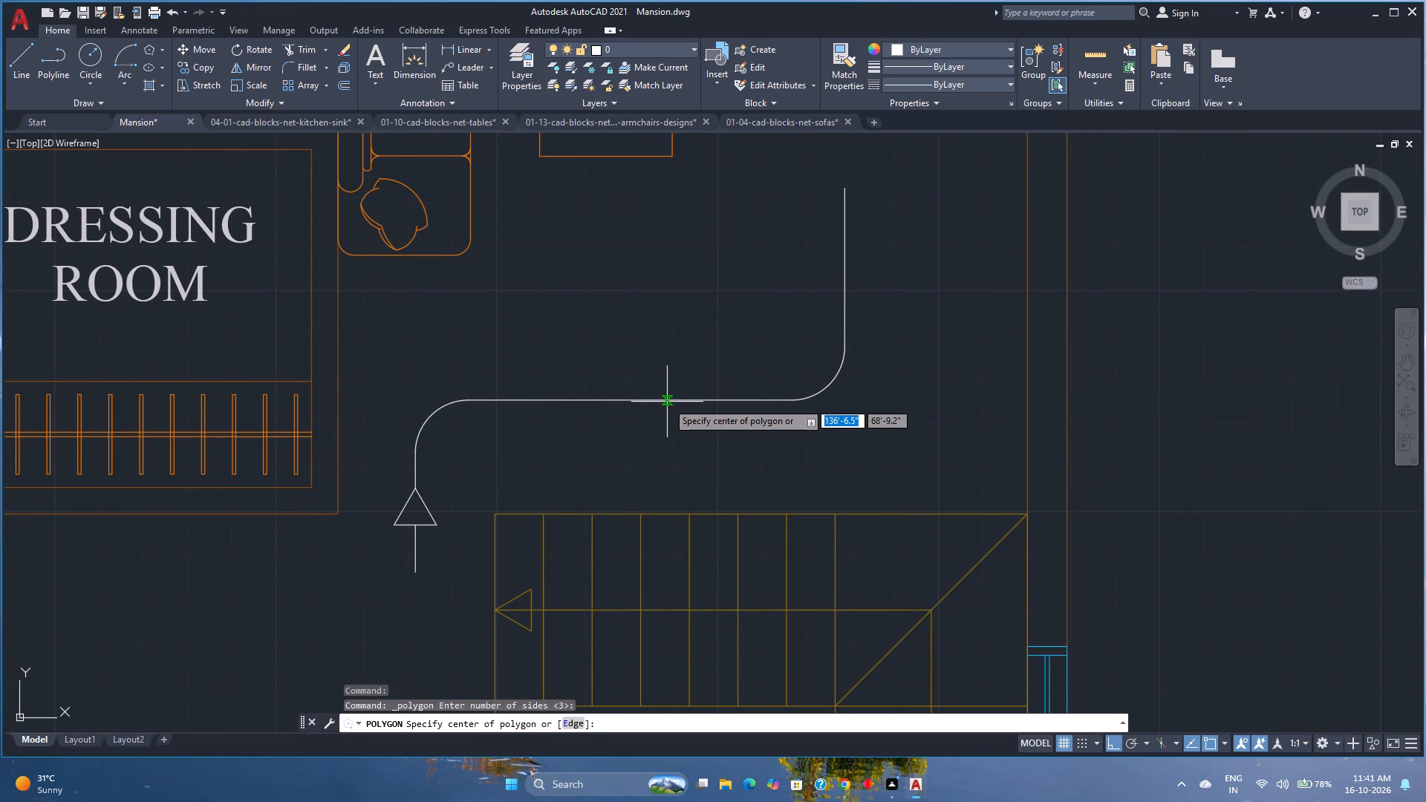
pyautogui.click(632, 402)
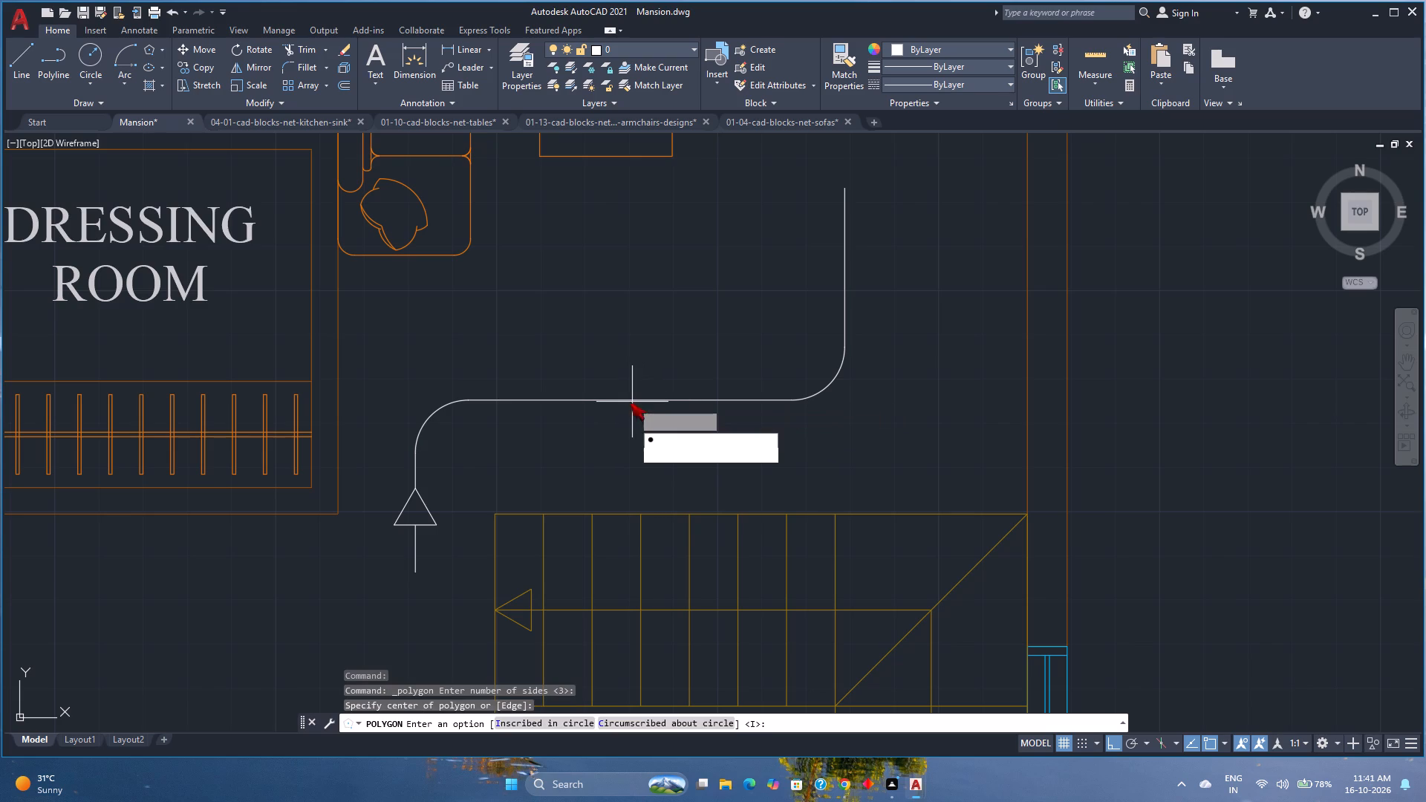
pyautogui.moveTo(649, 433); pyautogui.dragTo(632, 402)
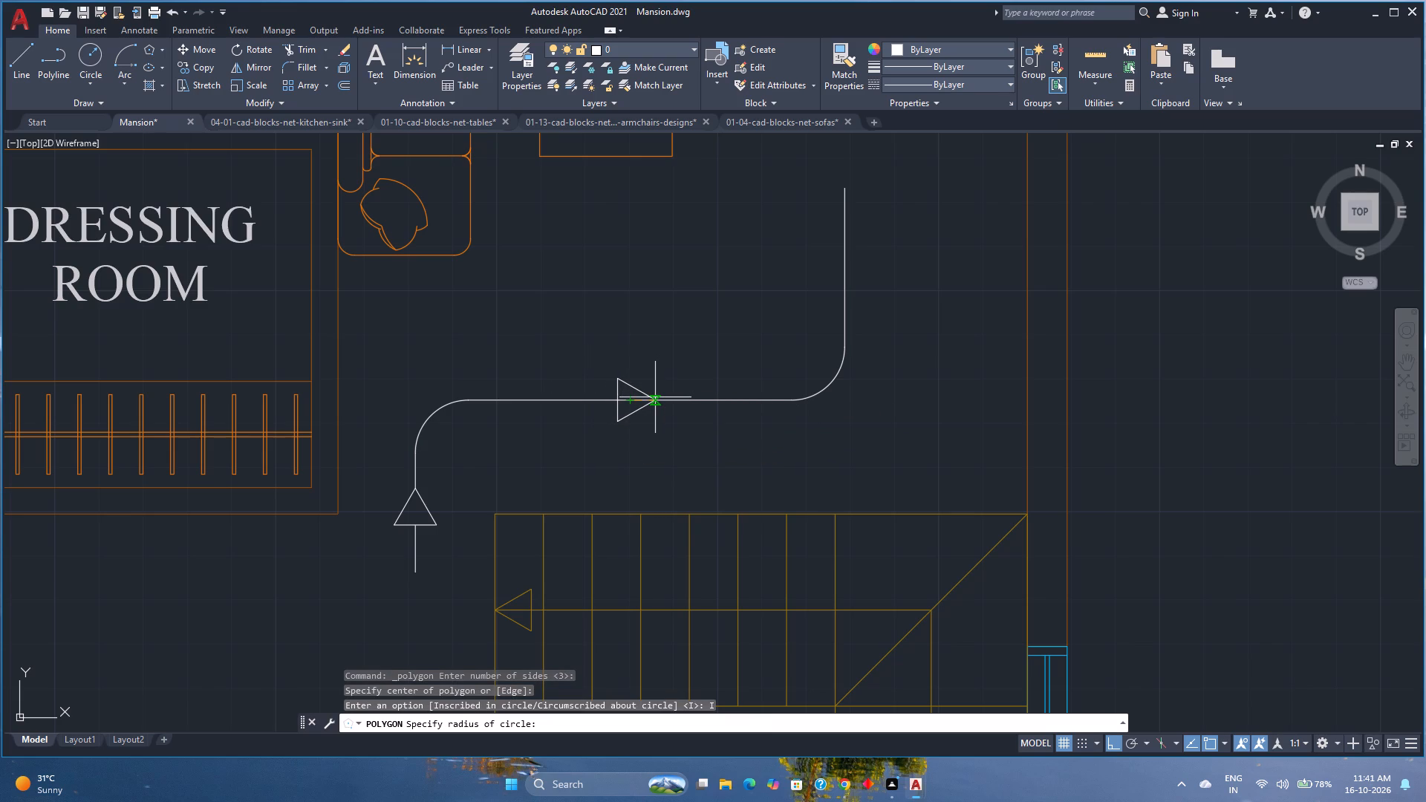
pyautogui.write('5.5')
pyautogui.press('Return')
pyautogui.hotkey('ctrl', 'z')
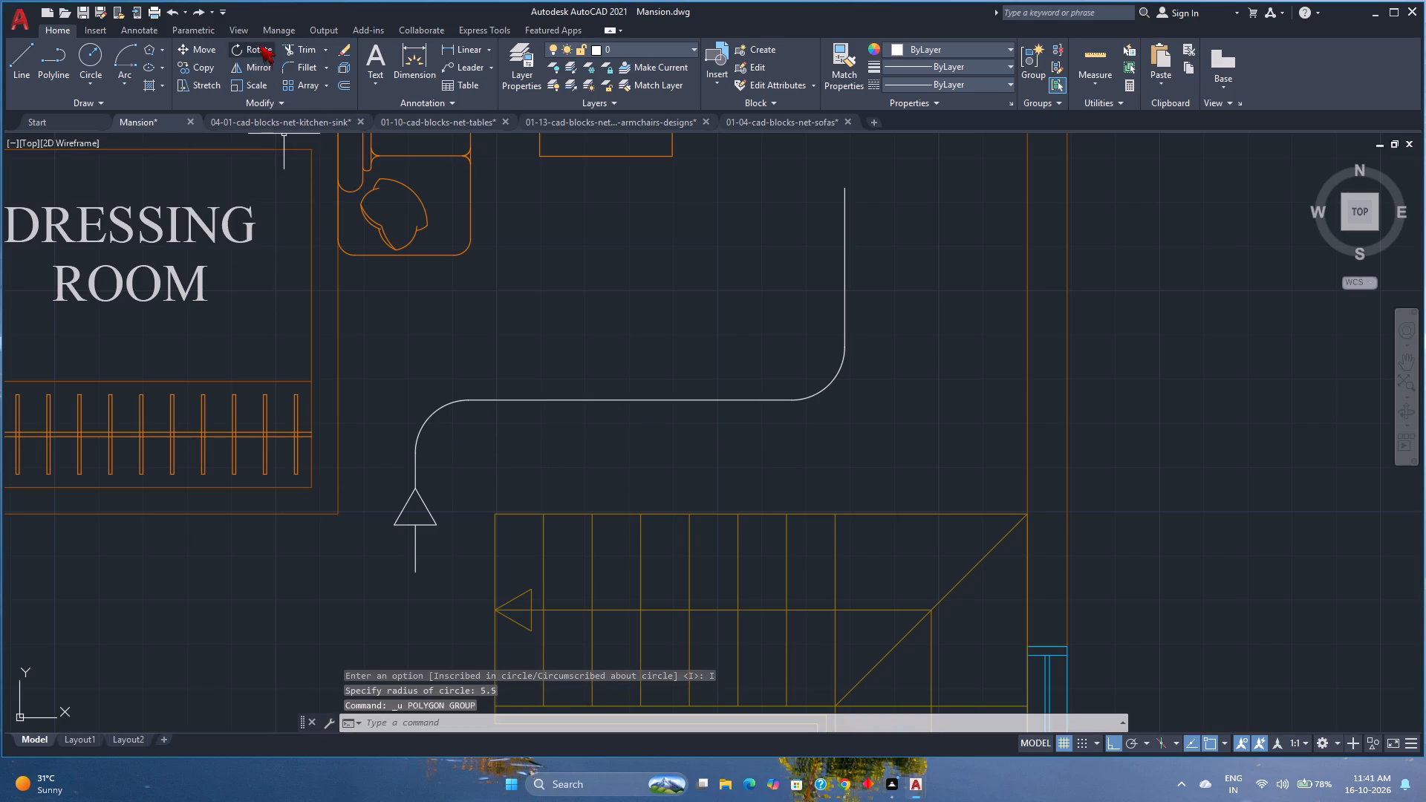
# Draw a right-pointing three-sided inscribed polygon of about 5.5" radius, centred on the horizontal line above the staircase.
pyautogui.click(151, 51)
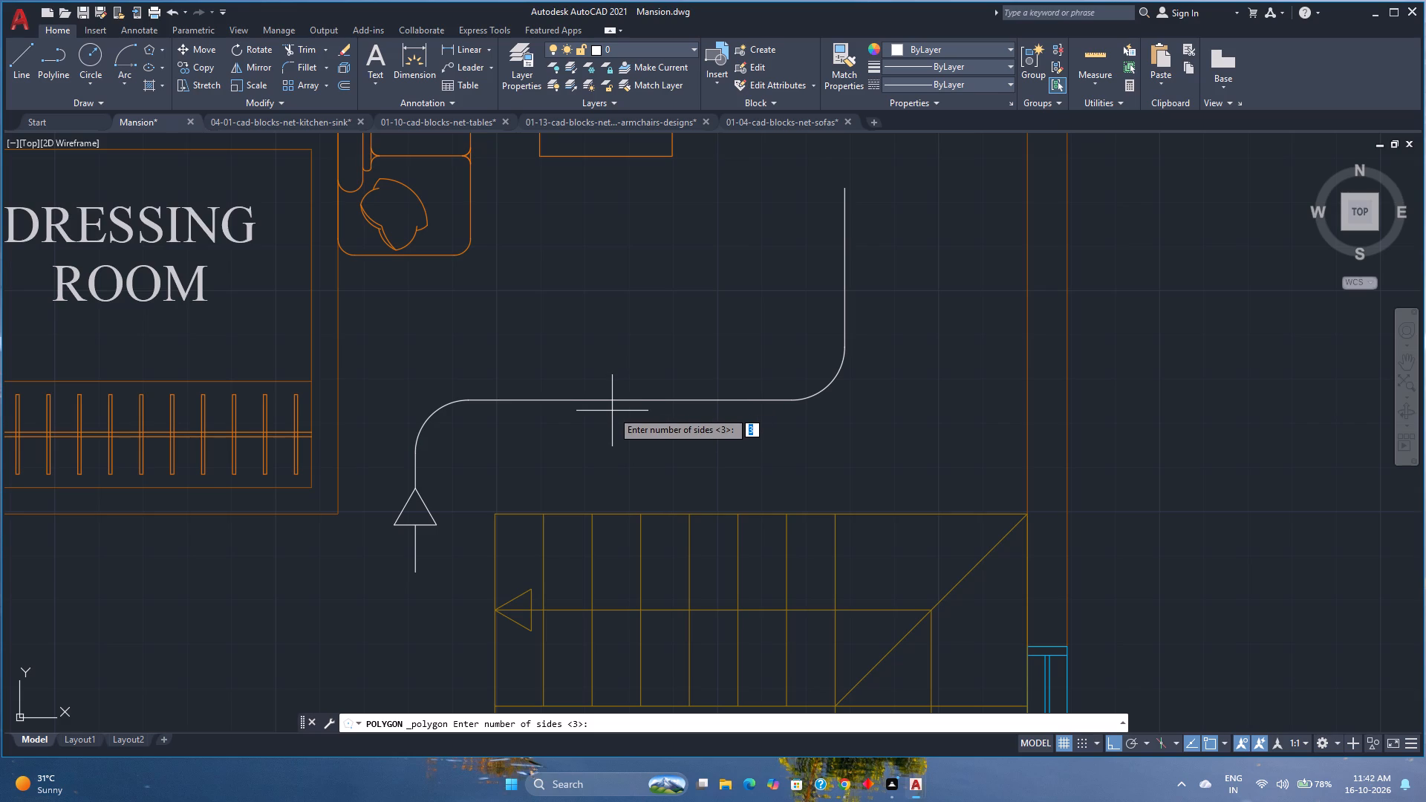
pyautogui.press('Return')
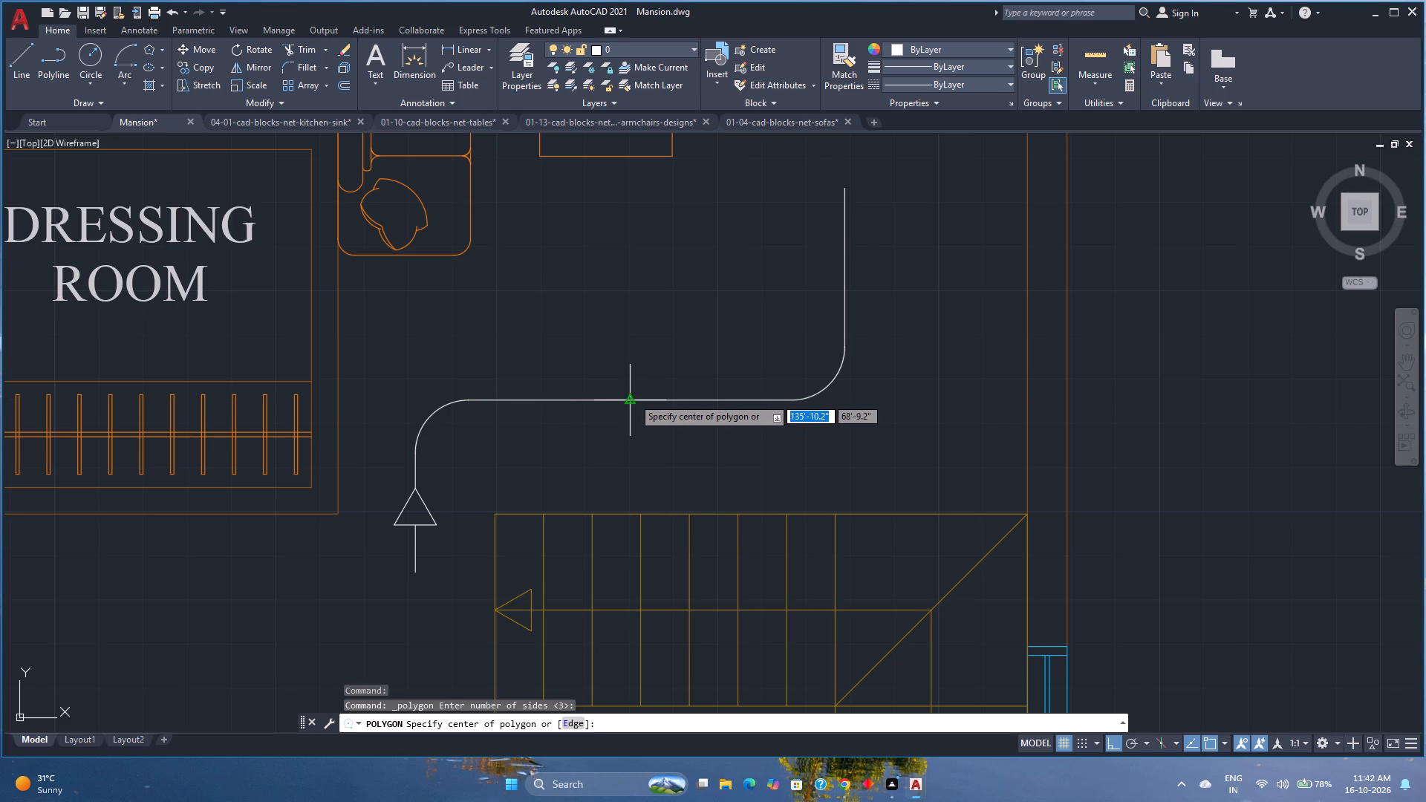
pyautogui.click(633, 397)
pyautogui.moveTo(662, 433); pyautogui.dragTo(633, 397)
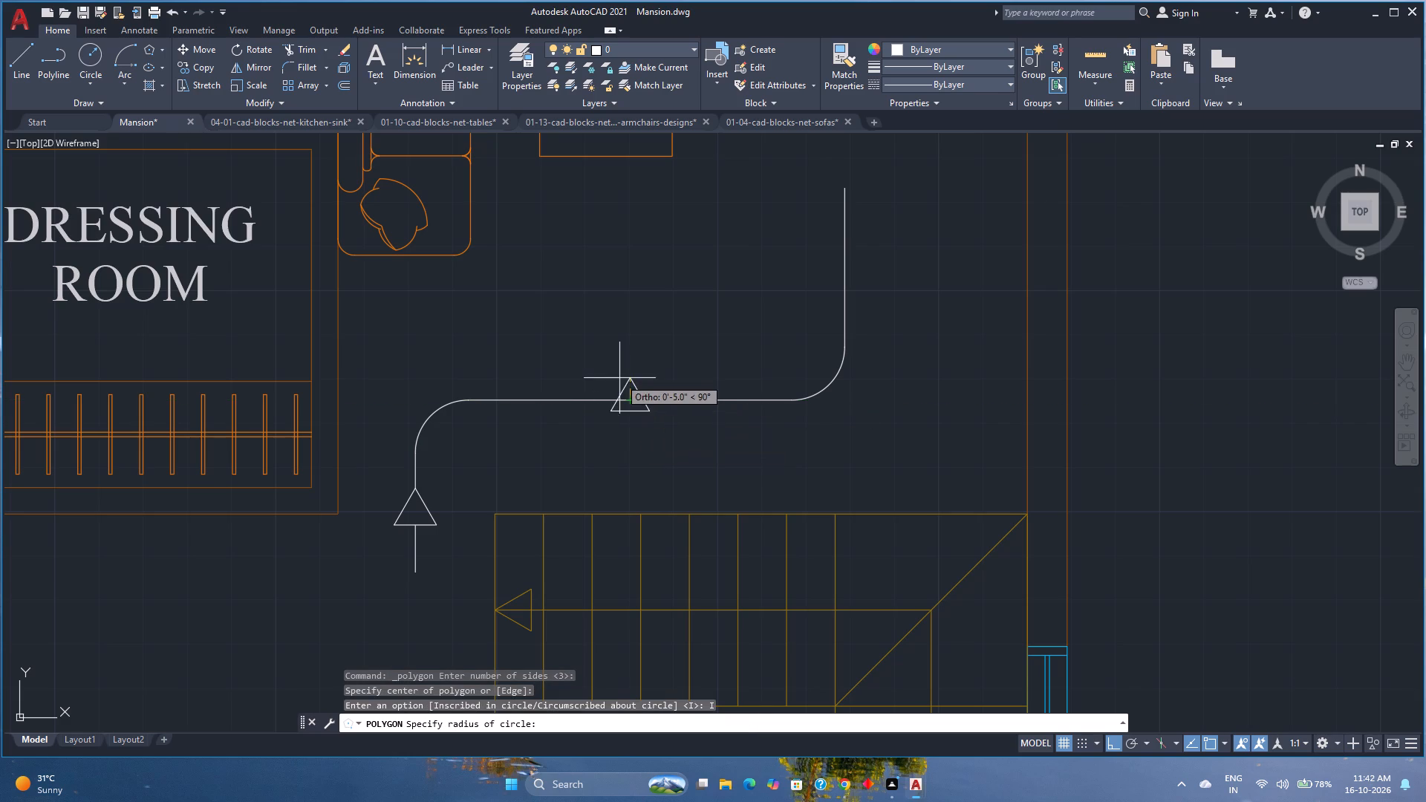
pyautogui.scroll(4, 654, 402)
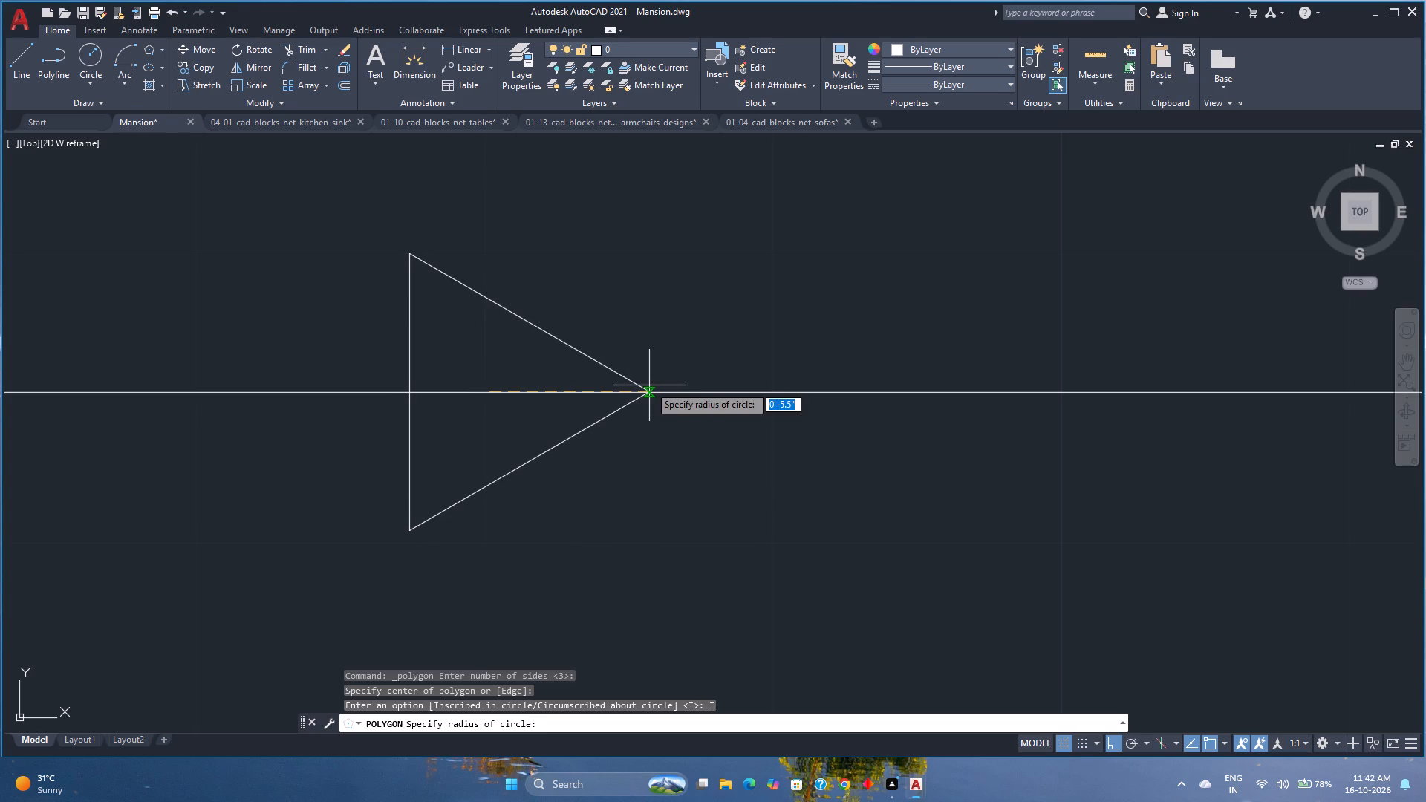
pyautogui.click(649, 385)
pyautogui.scroll(-3, 649, 385)
# Trim away the horizontal line portion inside the right-pointing triangle.
pyautogui.write('TR')
pyautogui.press('Return')
pyautogui.scroll(1, 615, 411)
pyautogui.click(608, 369)
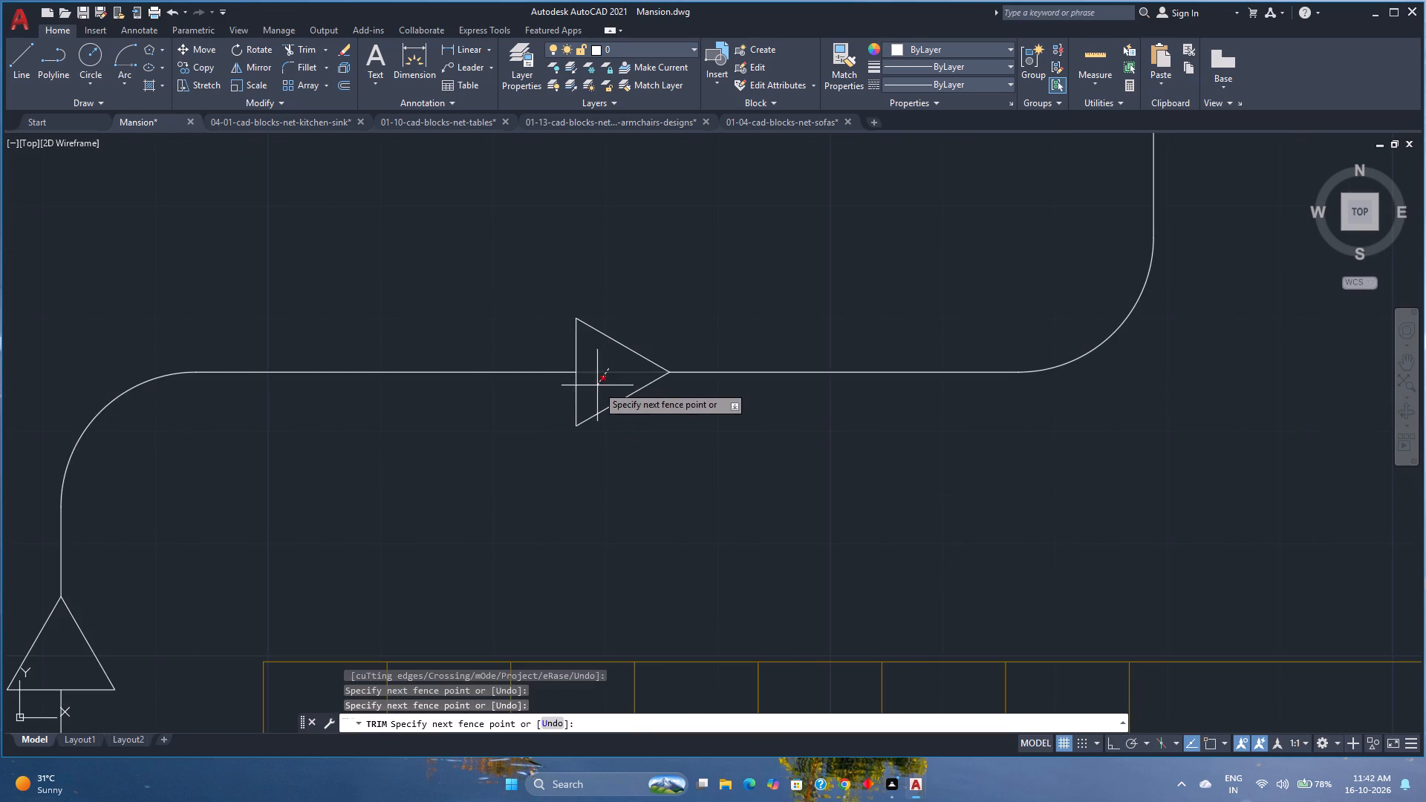
pyautogui.click(597, 385)
pyautogui.scroll(-2, 597, 385)
pyautogui.moveTo(623, 411); pyautogui.dragTo(568, 498, button='middle')
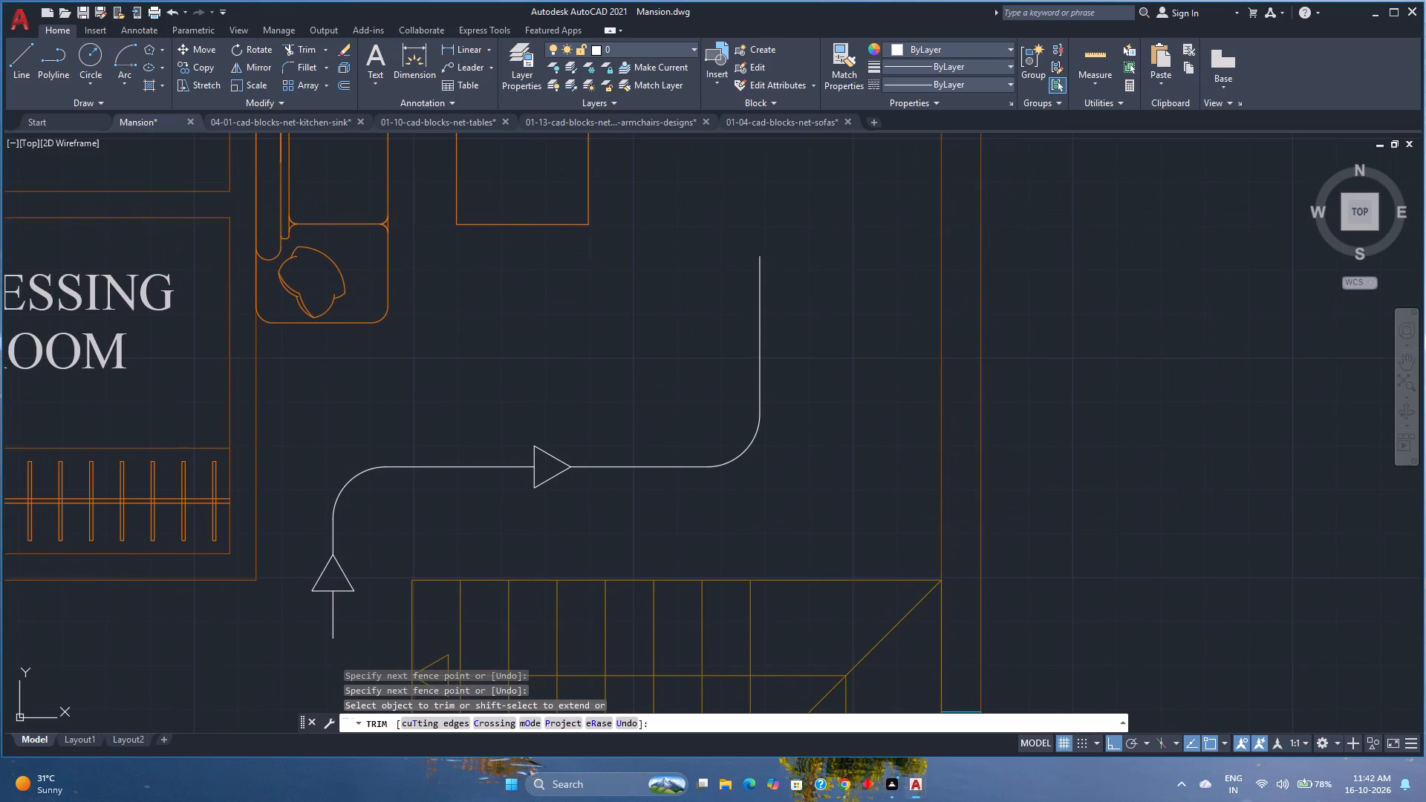
pyautogui.scroll(-1, 568, 498)
pyautogui.press('Escape')
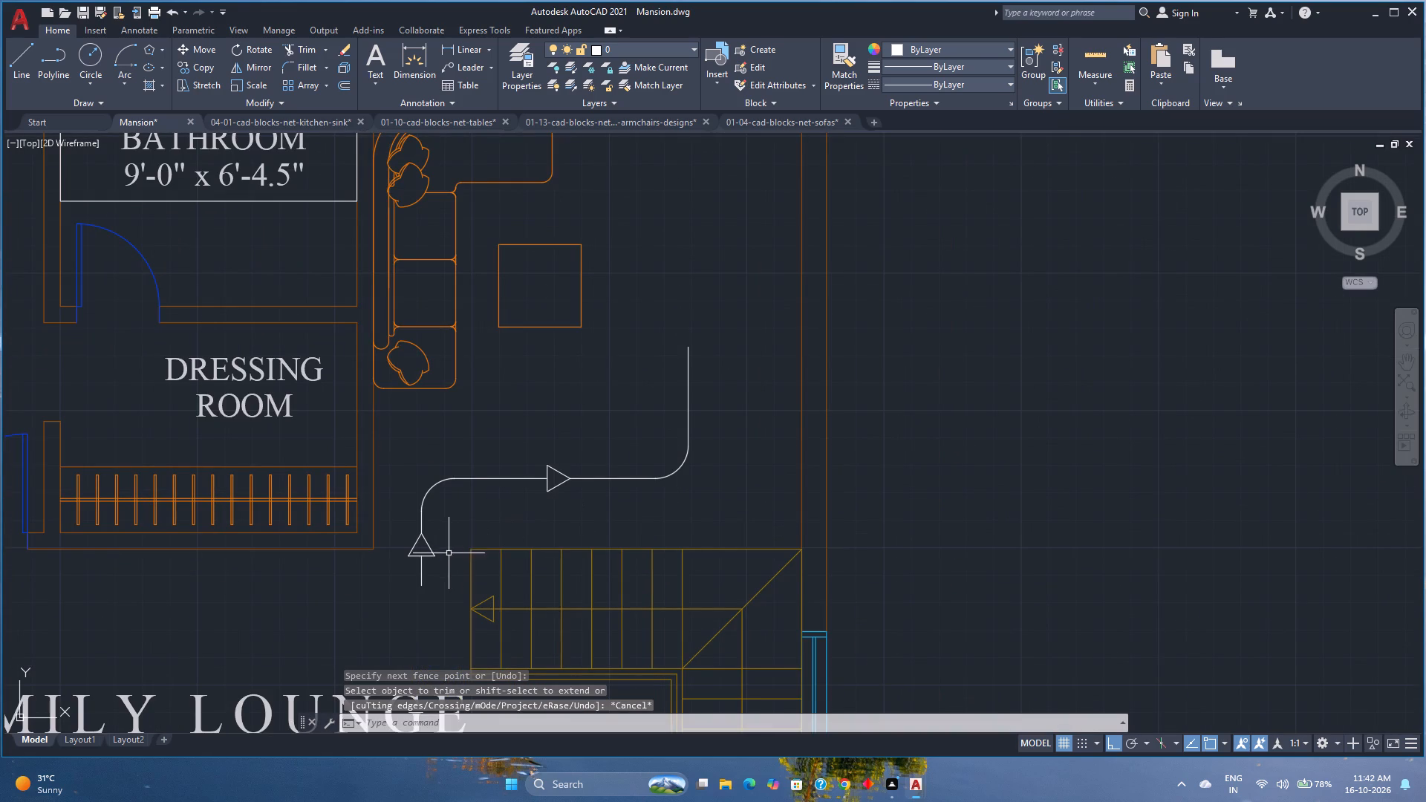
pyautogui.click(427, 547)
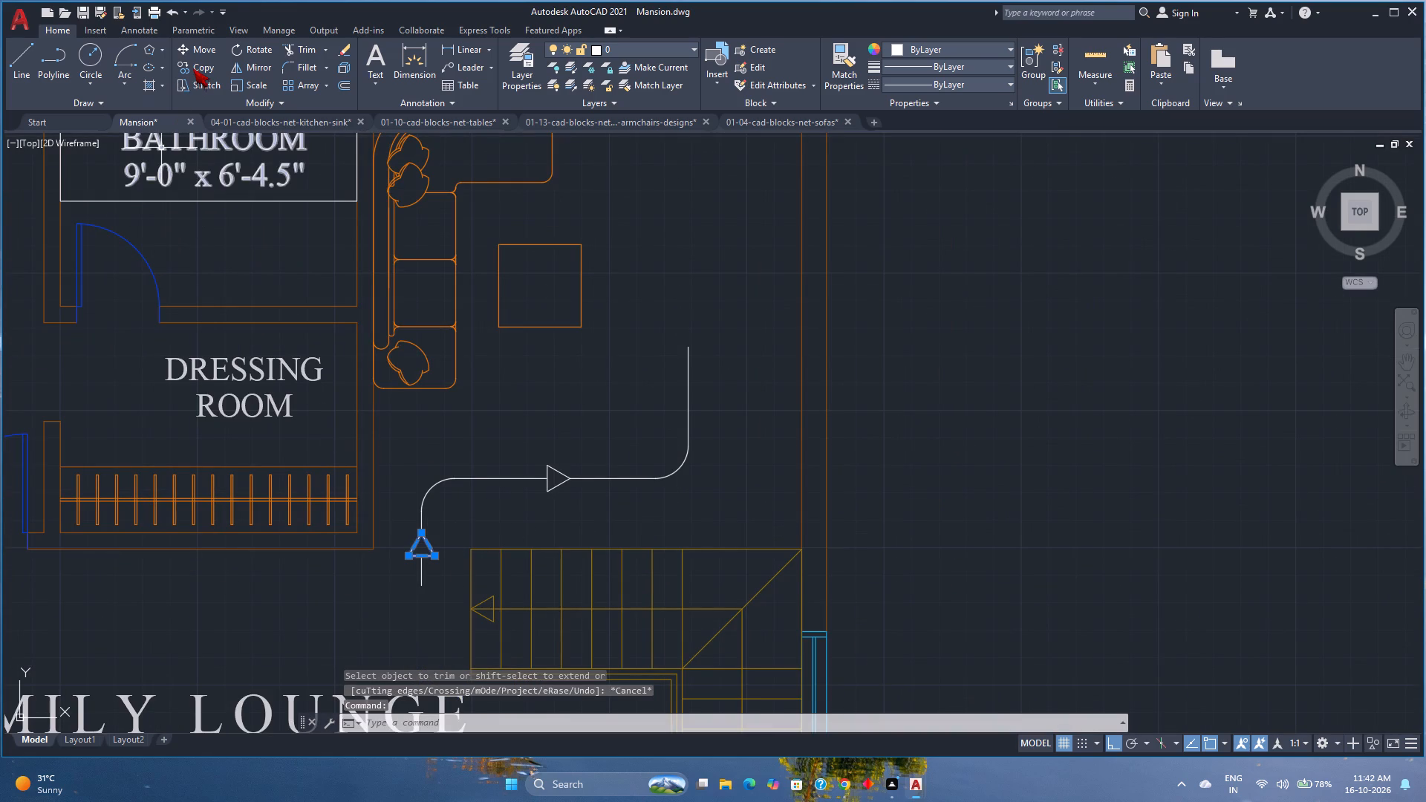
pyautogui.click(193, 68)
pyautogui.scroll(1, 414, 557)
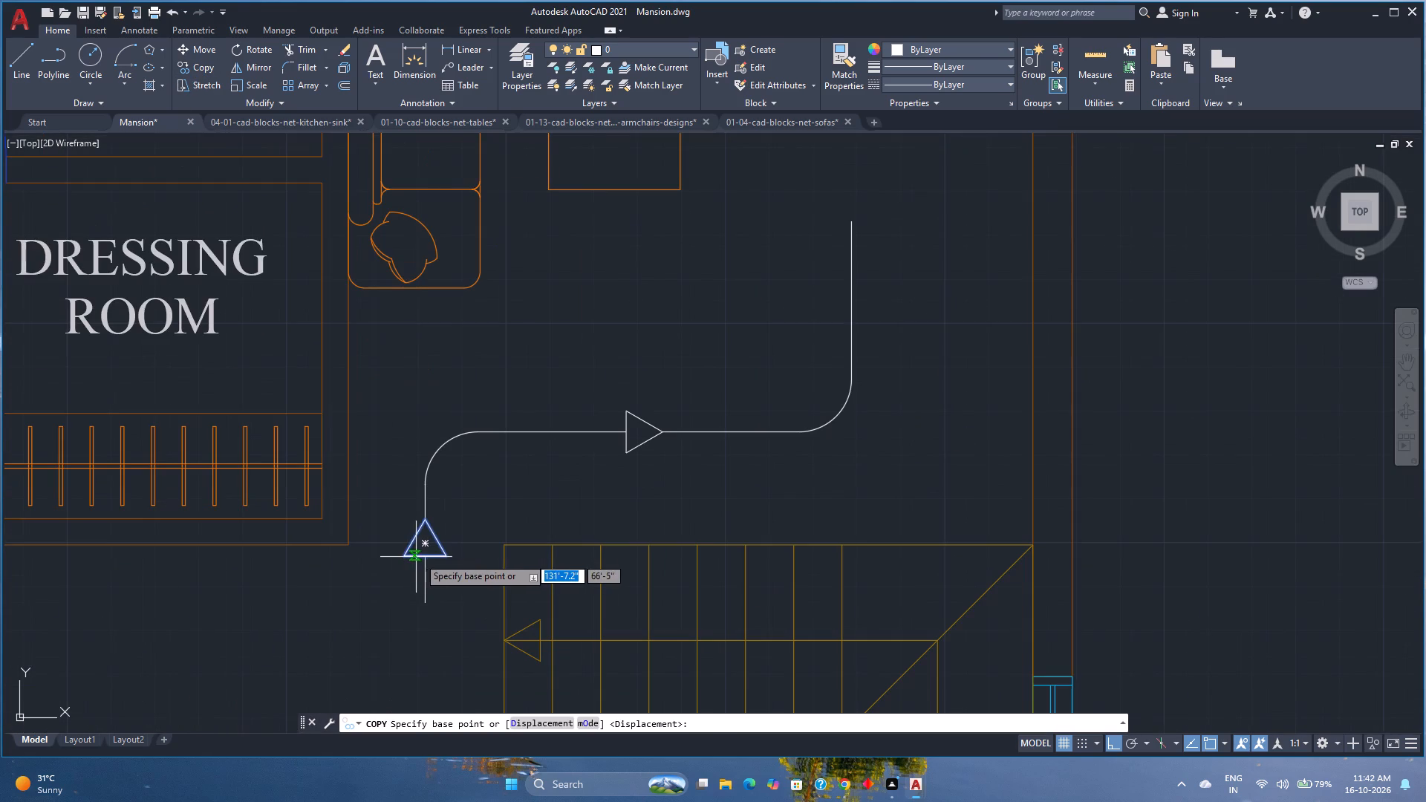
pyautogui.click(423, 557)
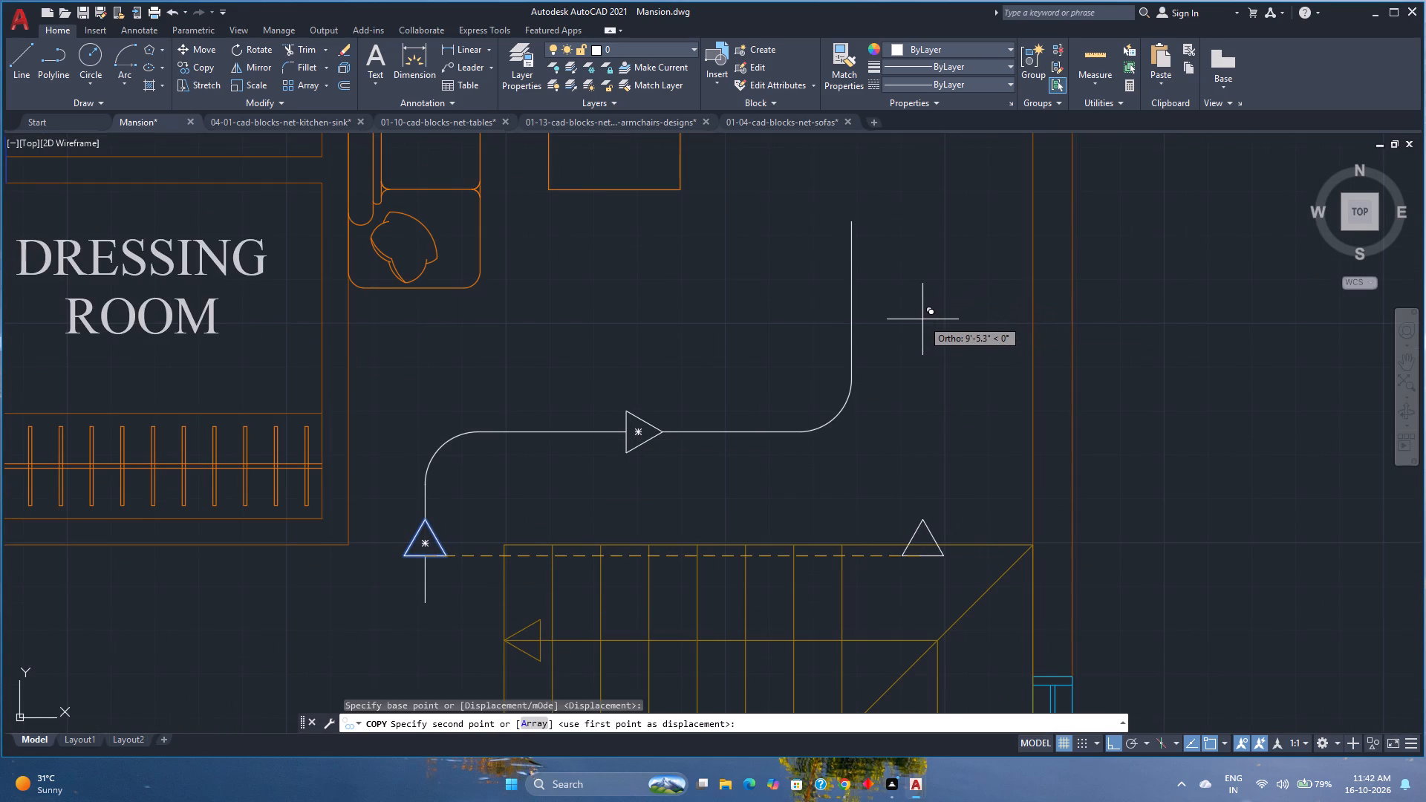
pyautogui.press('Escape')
# Copy the upward-pointing triangle from its centre to the middle of the upper vertical line.
pyautogui.click(446, 543)
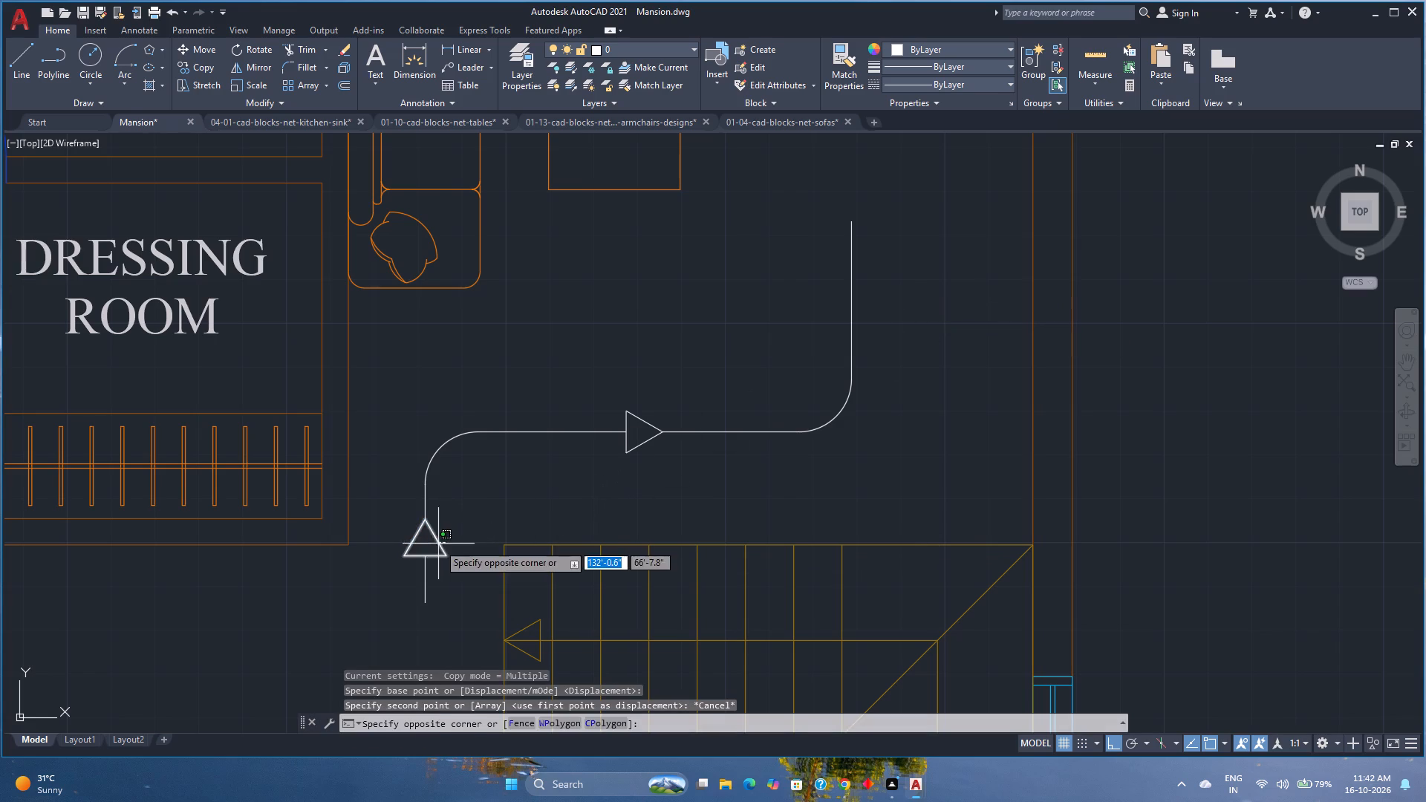
pyautogui.click(434, 544)
pyautogui.click(203, 72)
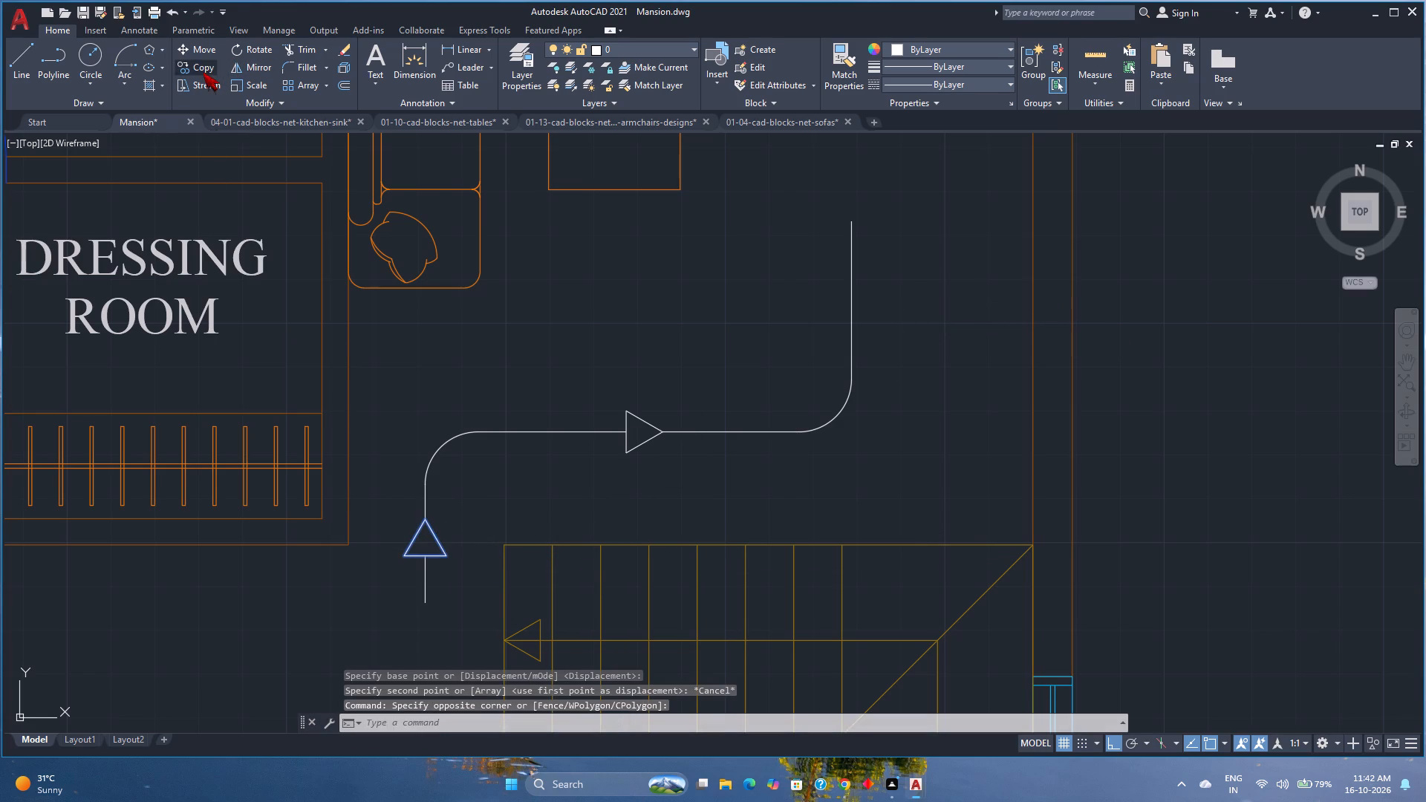
pyautogui.click(424, 547)
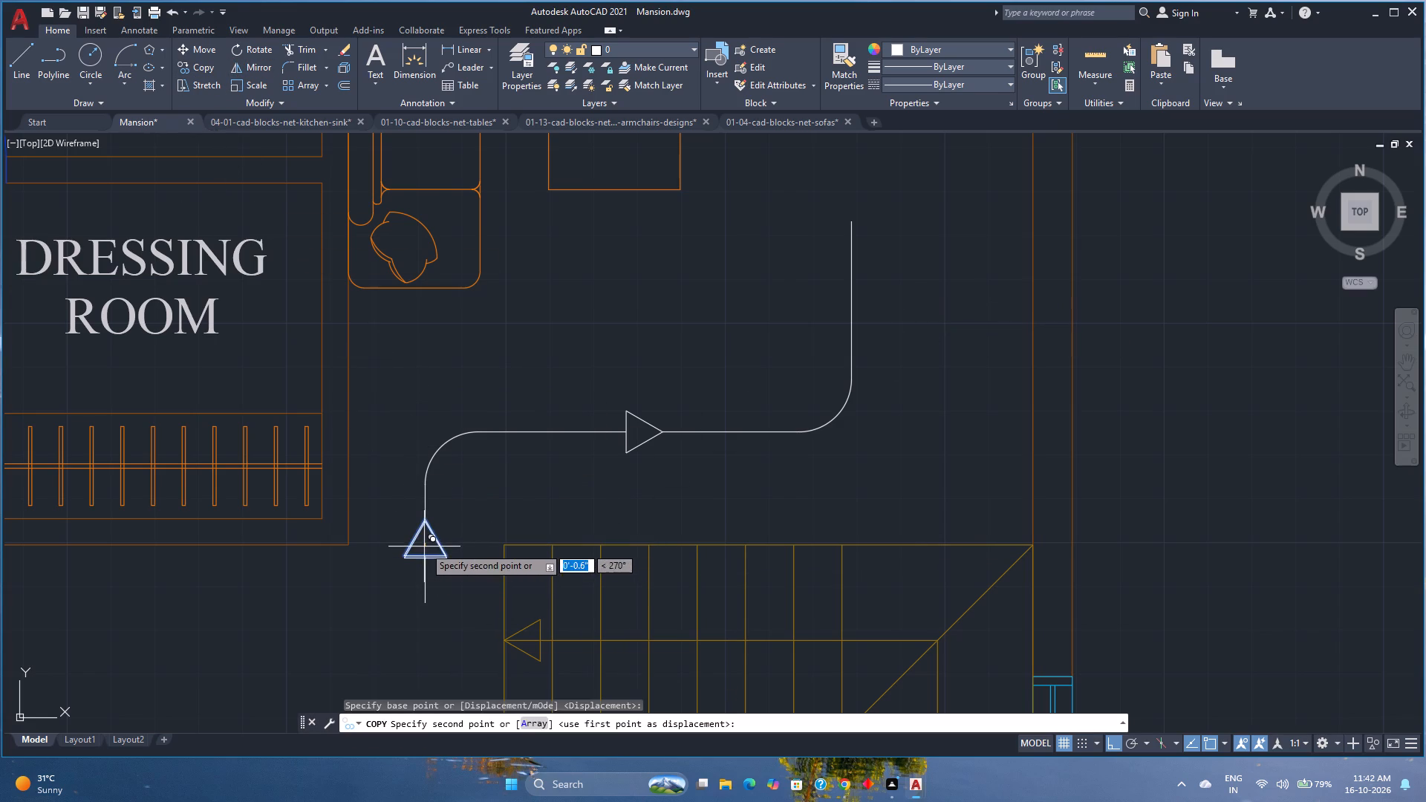
pyautogui.click(853, 302)
pyautogui.press('Escape')
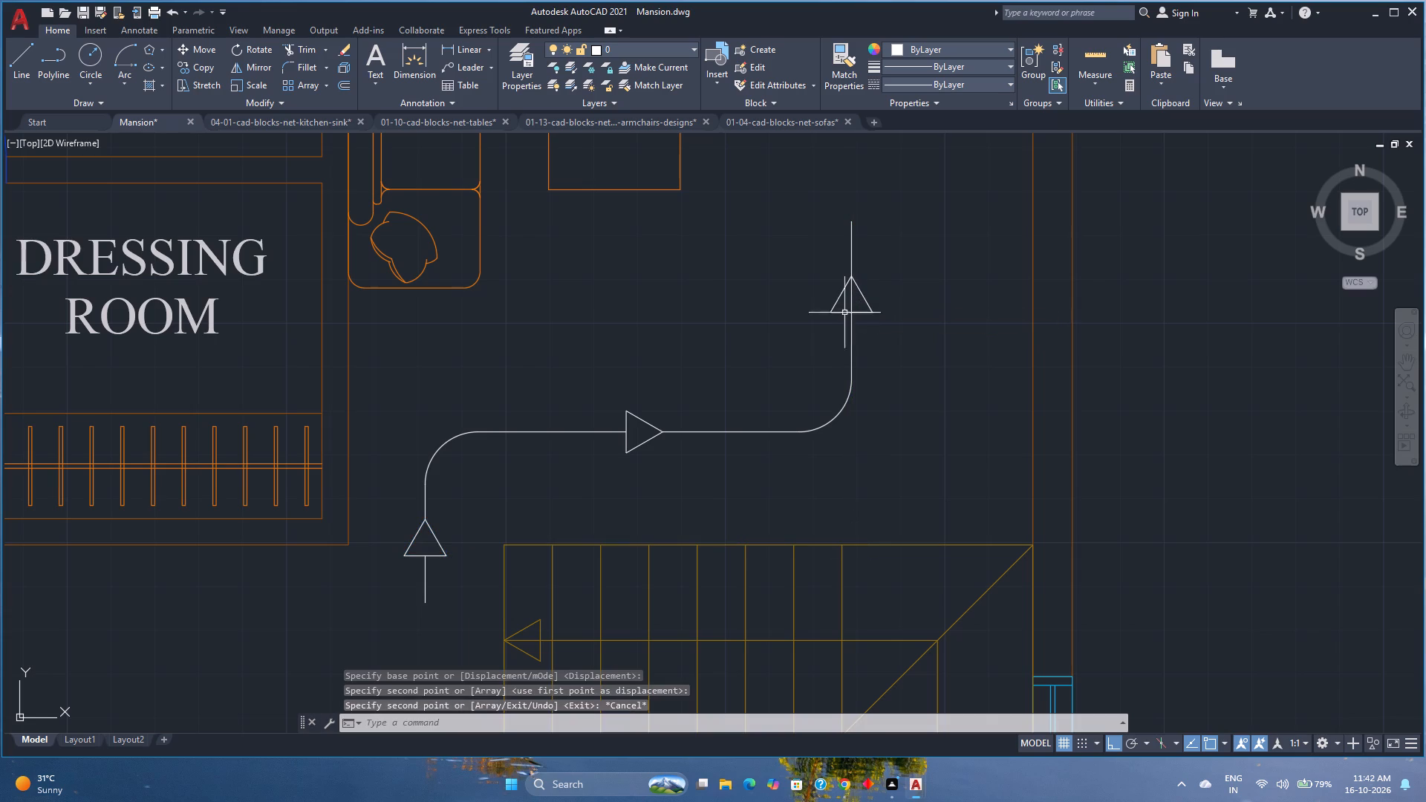
# Trim away the vertical line portion inside the copied upward-pointing triangle.
pyautogui.write('TR')
pyautogui.press('Return')
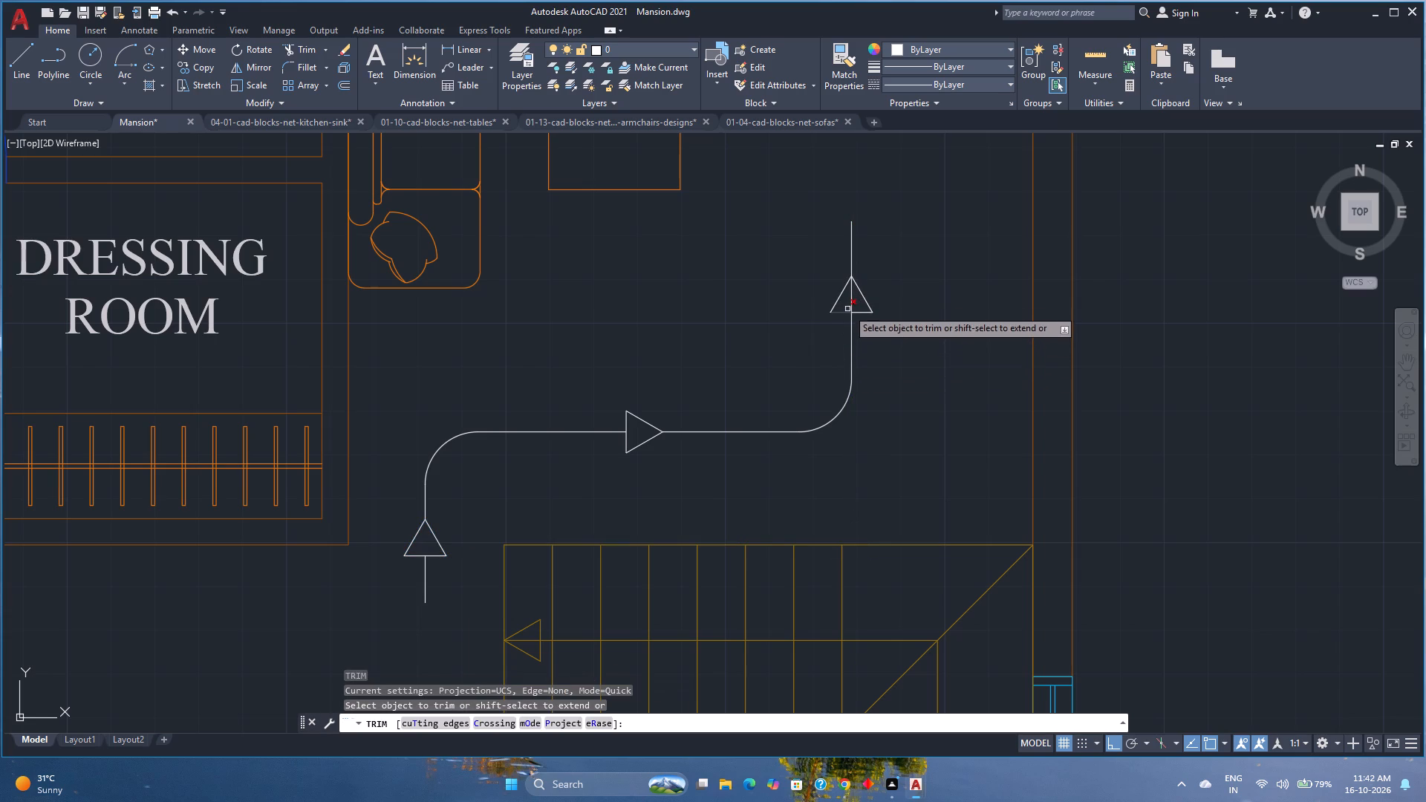
pyautogui.click(851, 301)
pyautogui.press('Escape')
# Join the lines and arc on each side of the right-pointing triangle into one polyline per side.
pyautogui.click(881, 466)
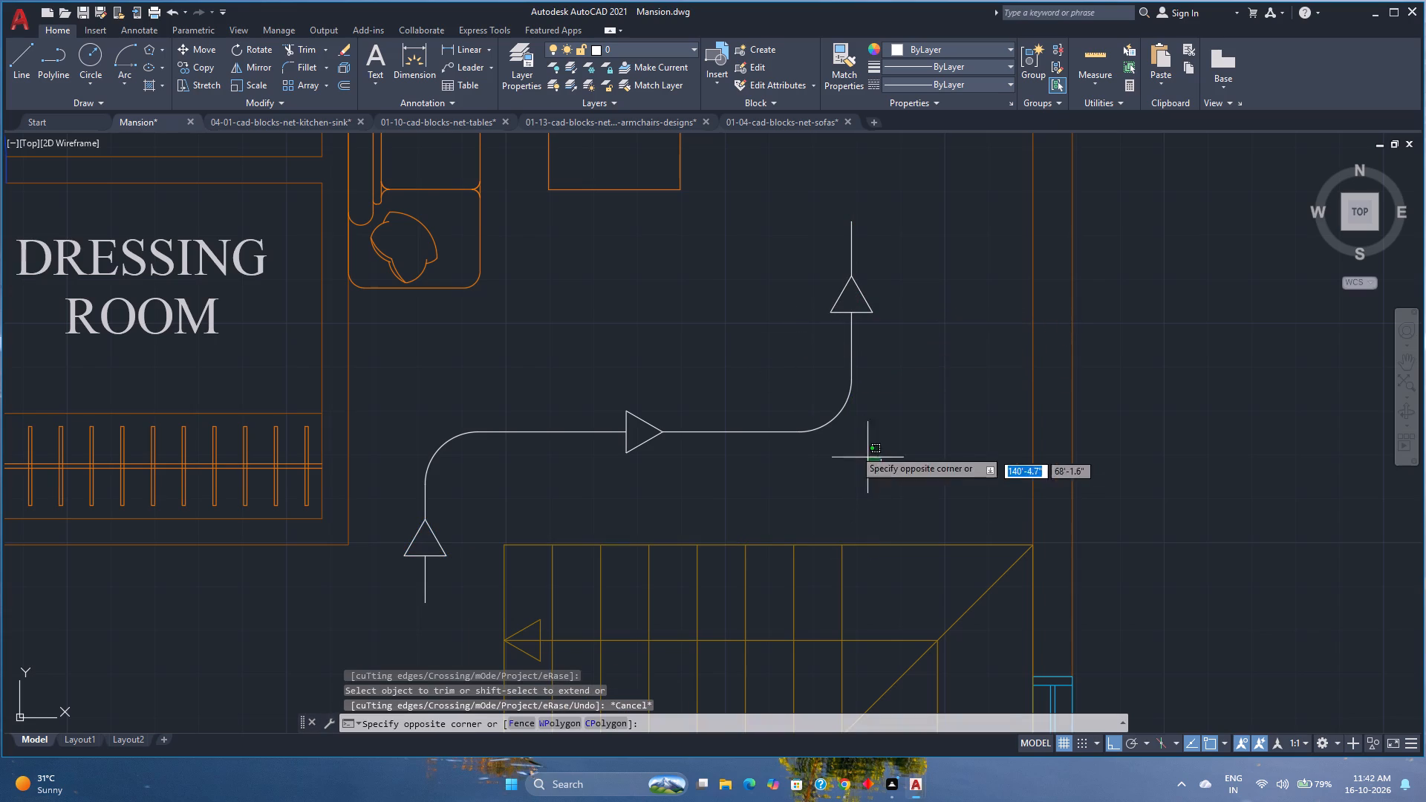
pyautogui.click(769, 366)
pyautogui.press('j')
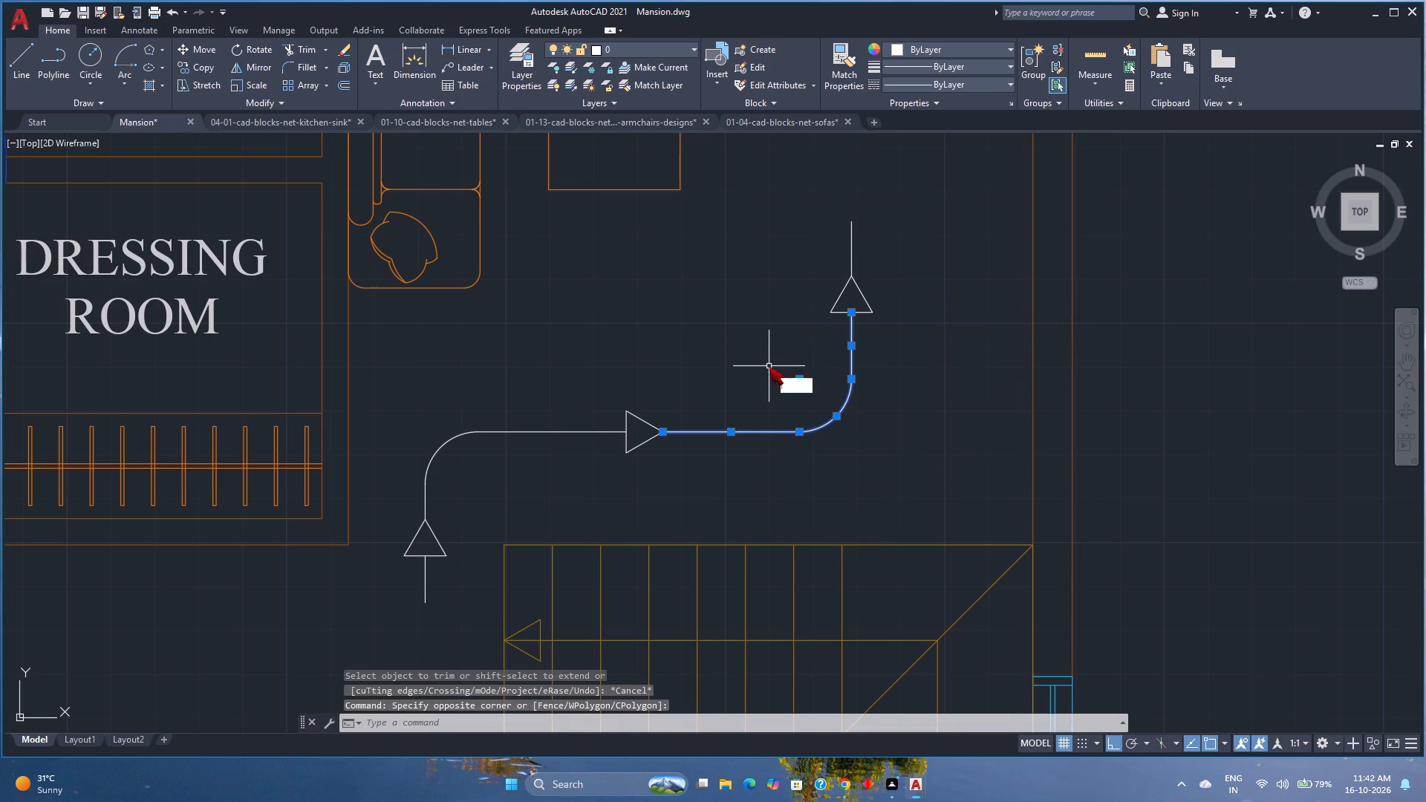
pyautogui.press('Return')
pyautogui.click(565, 490)
pyautogui.click(409, 386)
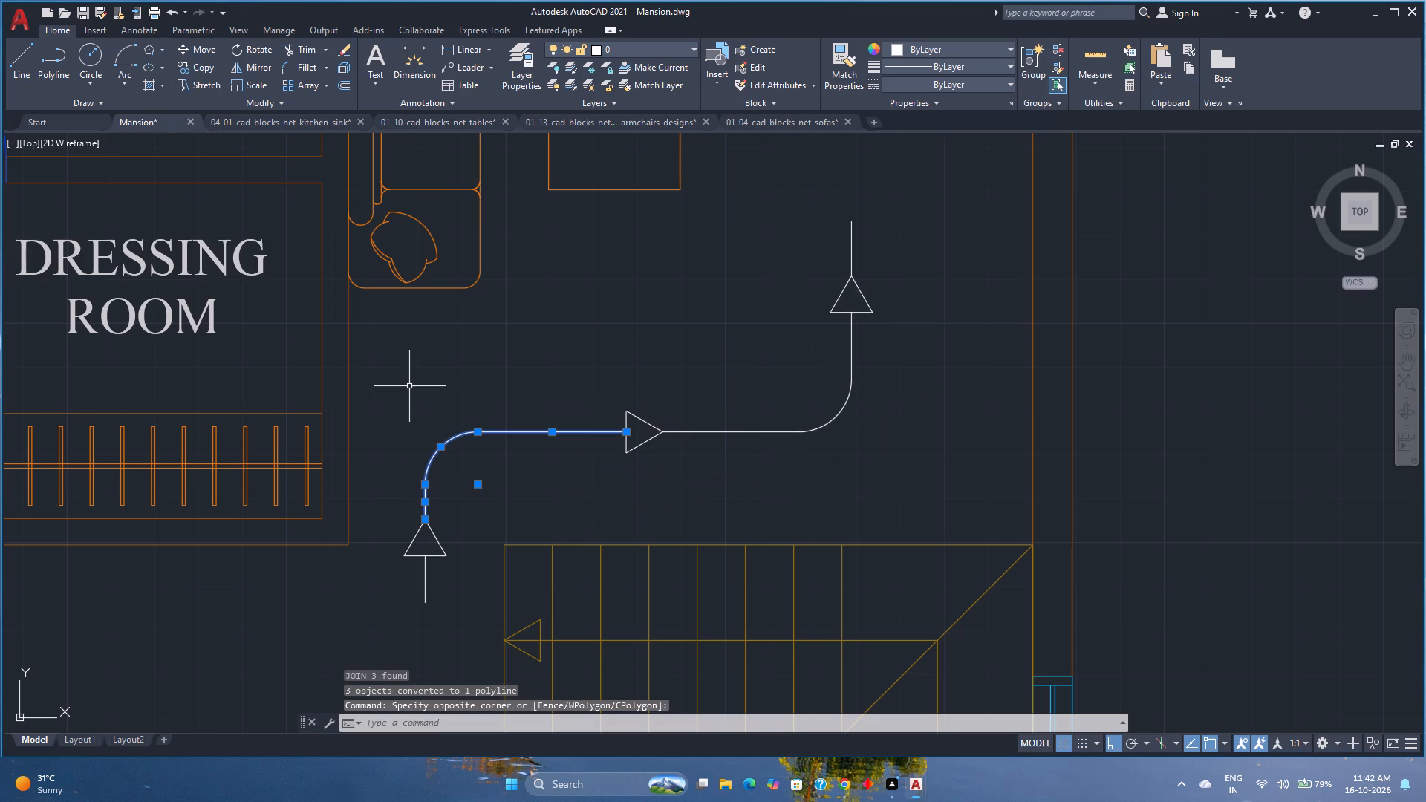
pyautogui.press('j')
pyautogui.press('Return')
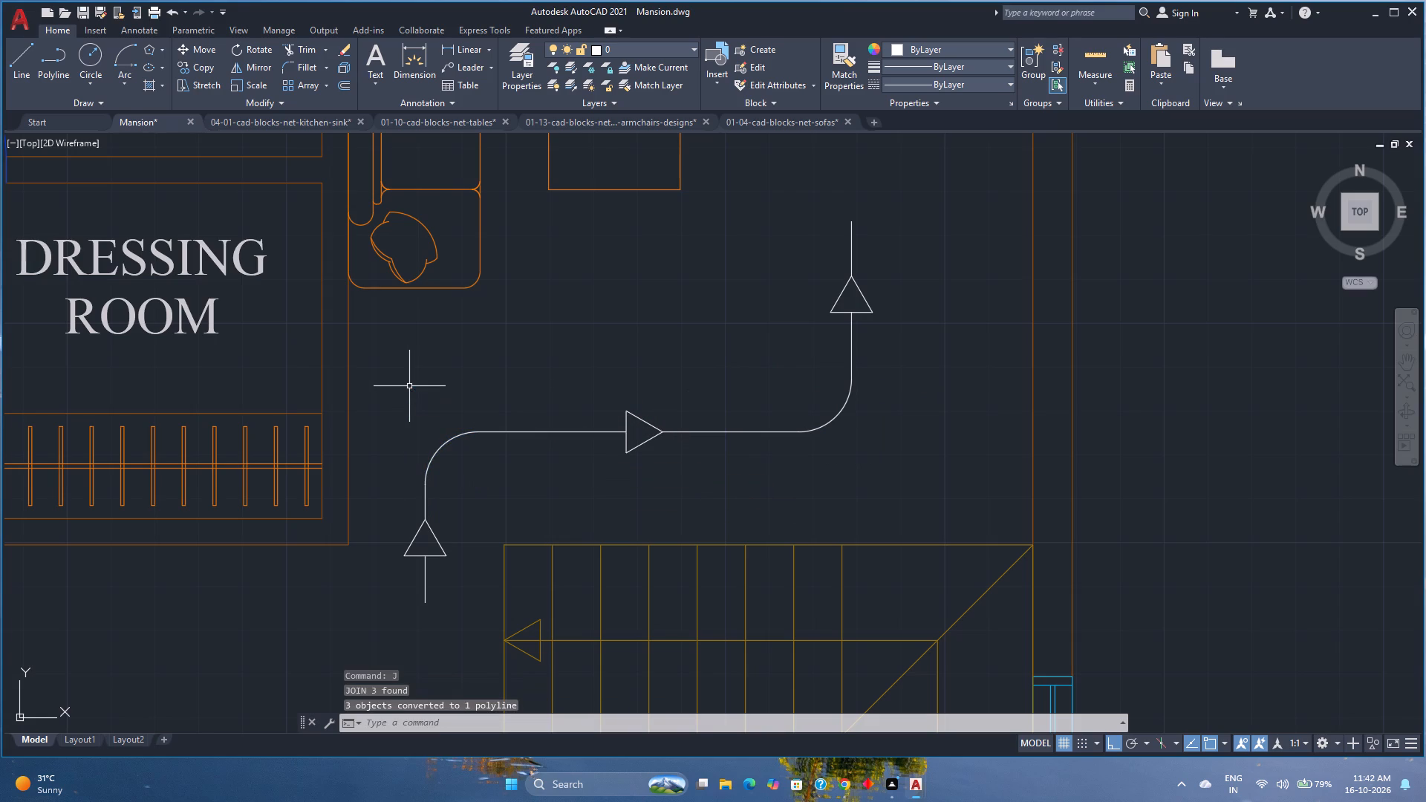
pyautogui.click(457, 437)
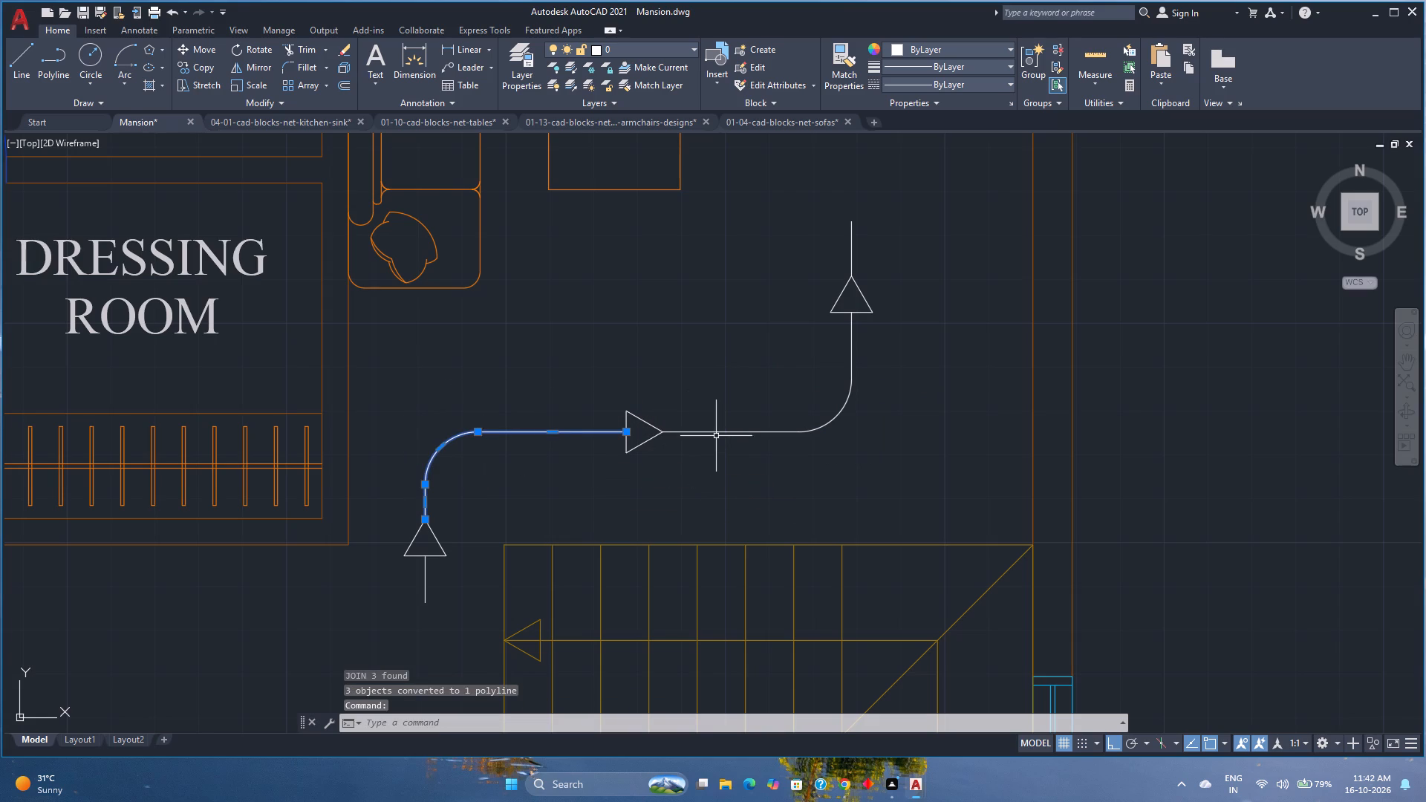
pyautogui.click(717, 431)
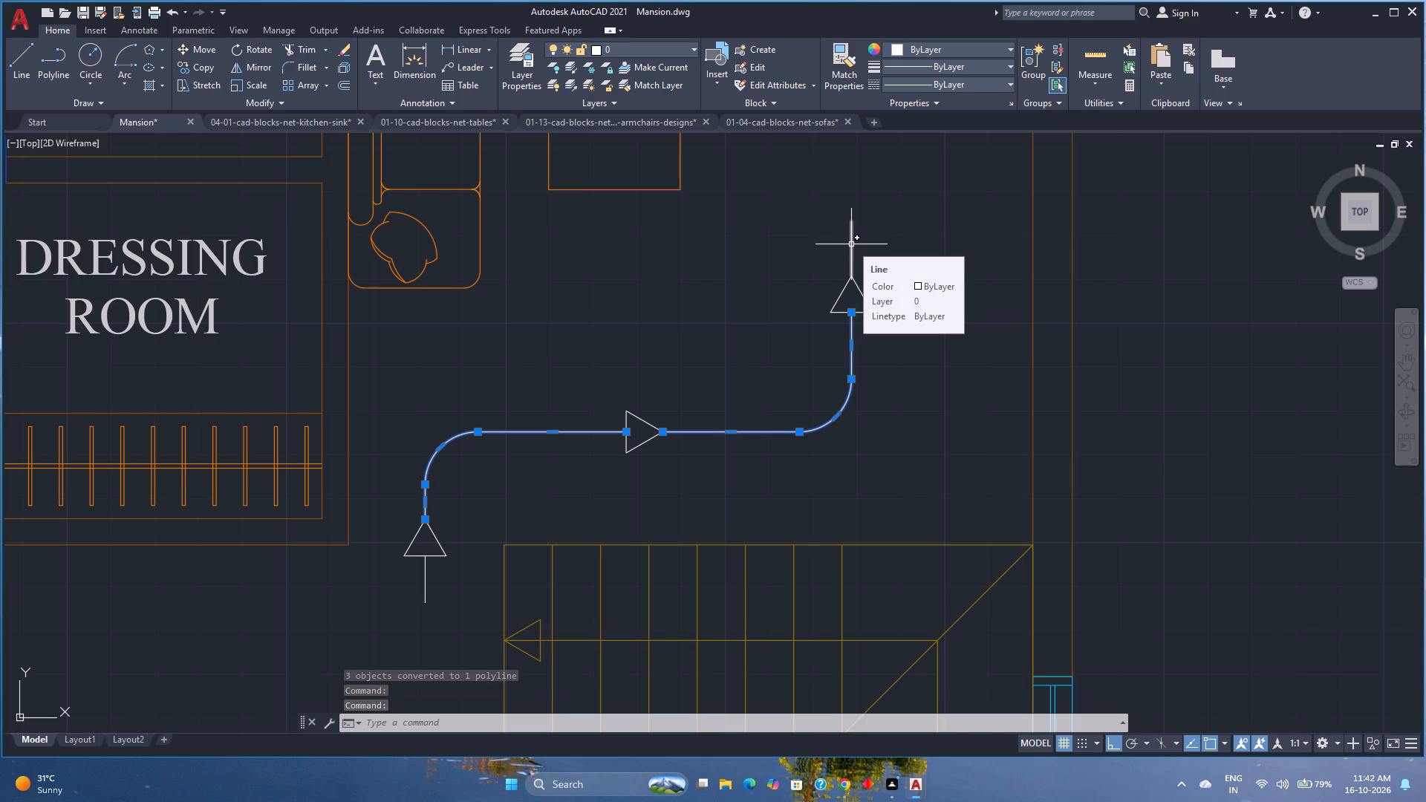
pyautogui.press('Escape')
# Delete the short vertical line above the topmost triangle of the direction arrow.
pyautogui.scroll(-1, 878, 250)
pyautogui.moveTo(878, 250); pyautogui.dragTo(874, 325, button='middle')
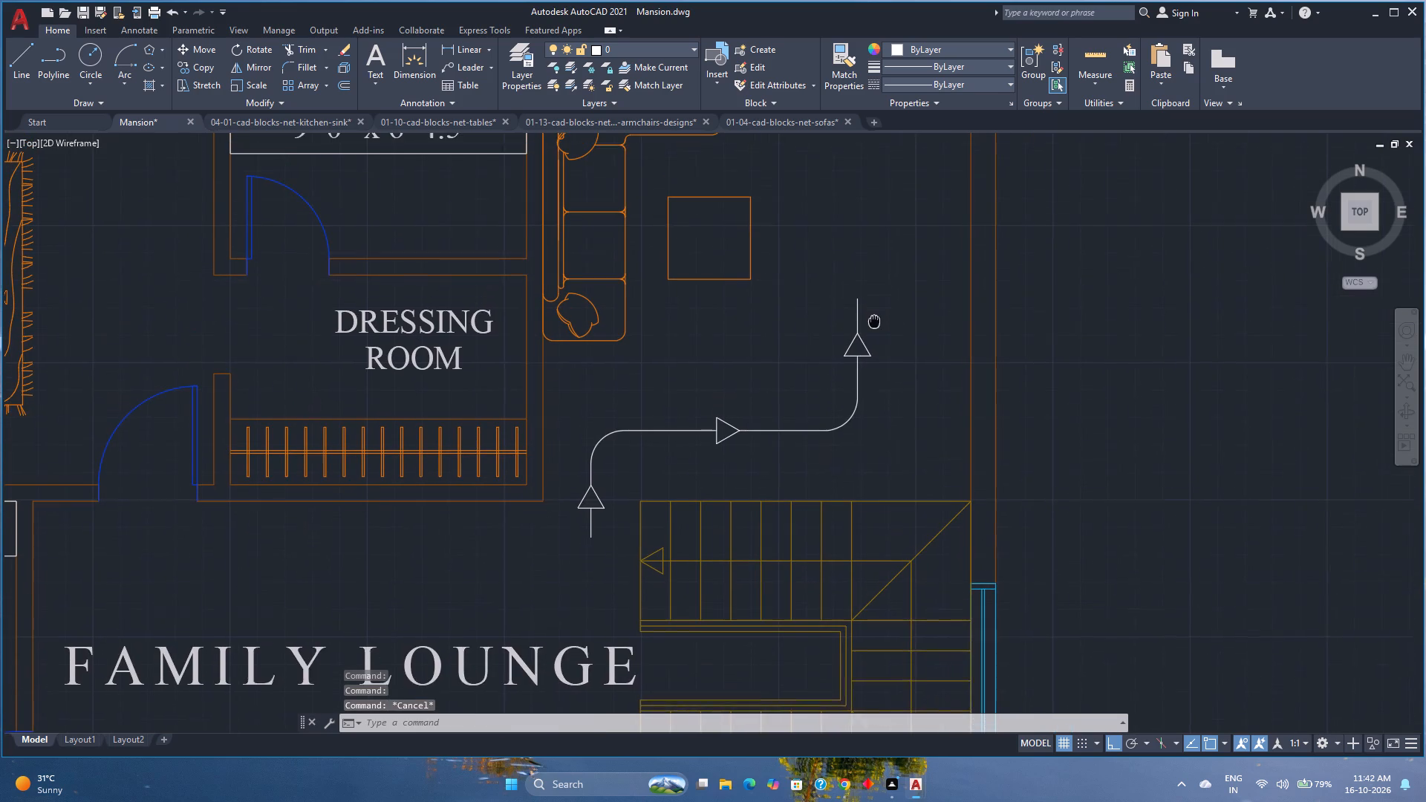
pyautogui.moveTo(874, 325); pyautogui.dragTo(874, 327, button='middle')
pyautogui.click(876, 327)
pyautogui.click(850, 318)
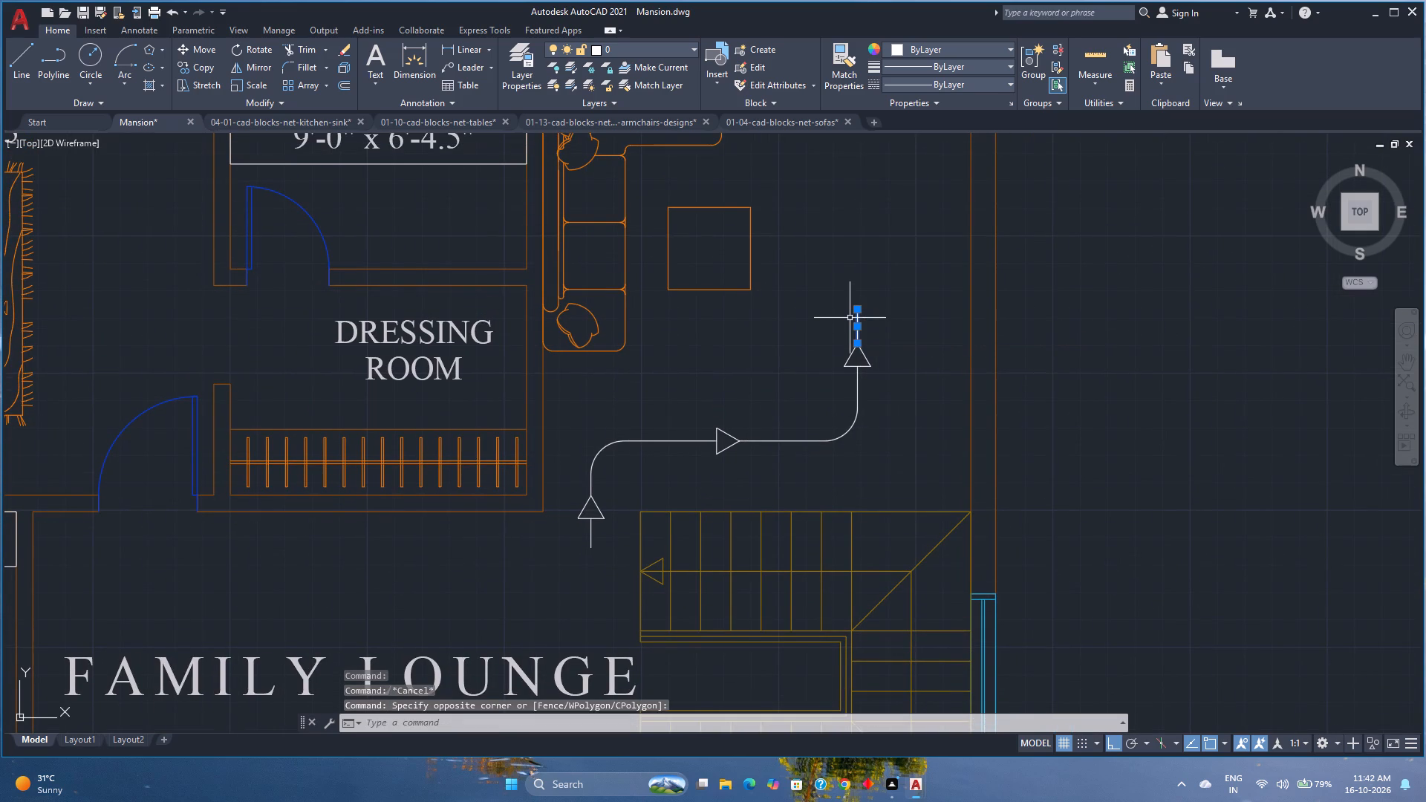
pyautogui.press('Delete')
# Give the direction arrow's two curved polylines and bottom line the ACAD_ISO03W100 linetype and a 0.25 mm lineweight.
pyautogui.click(835, 456)
pyautogui.click(800, 415)
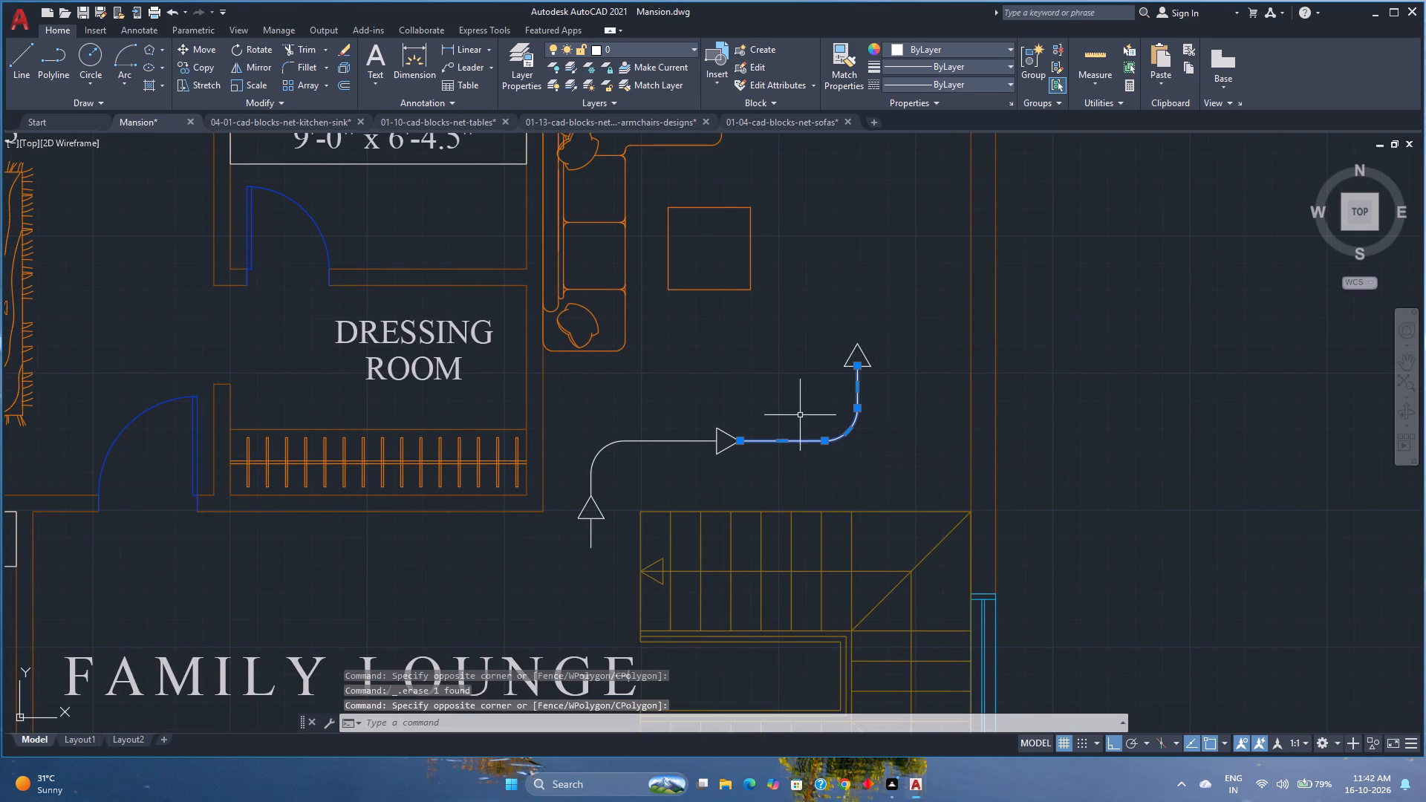
pyautogui.click(615, 477)
pyautogui.click(580, 433)
pyautogui.click(600, 557)
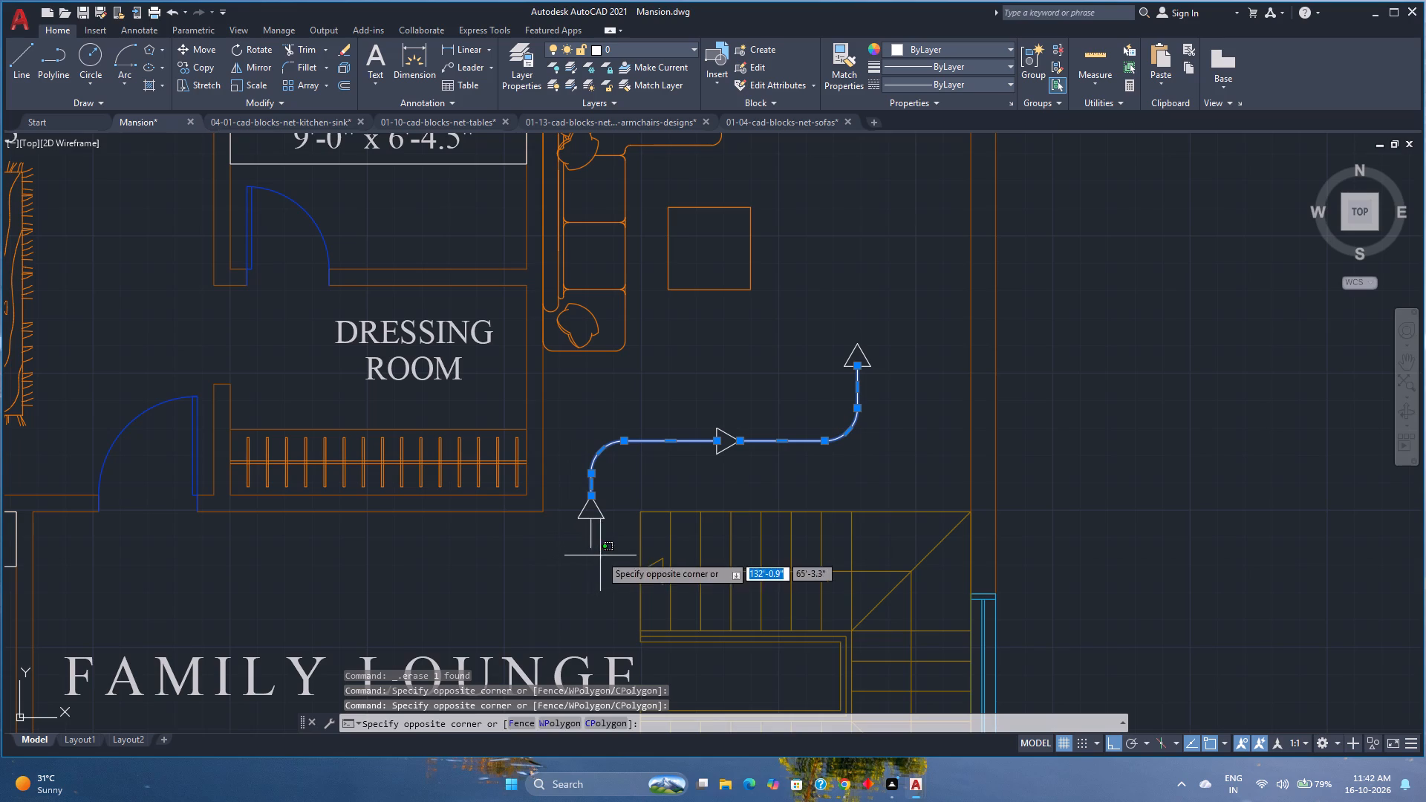
pyautogui.click(585, 538)
pyautogui.click(940, 68)
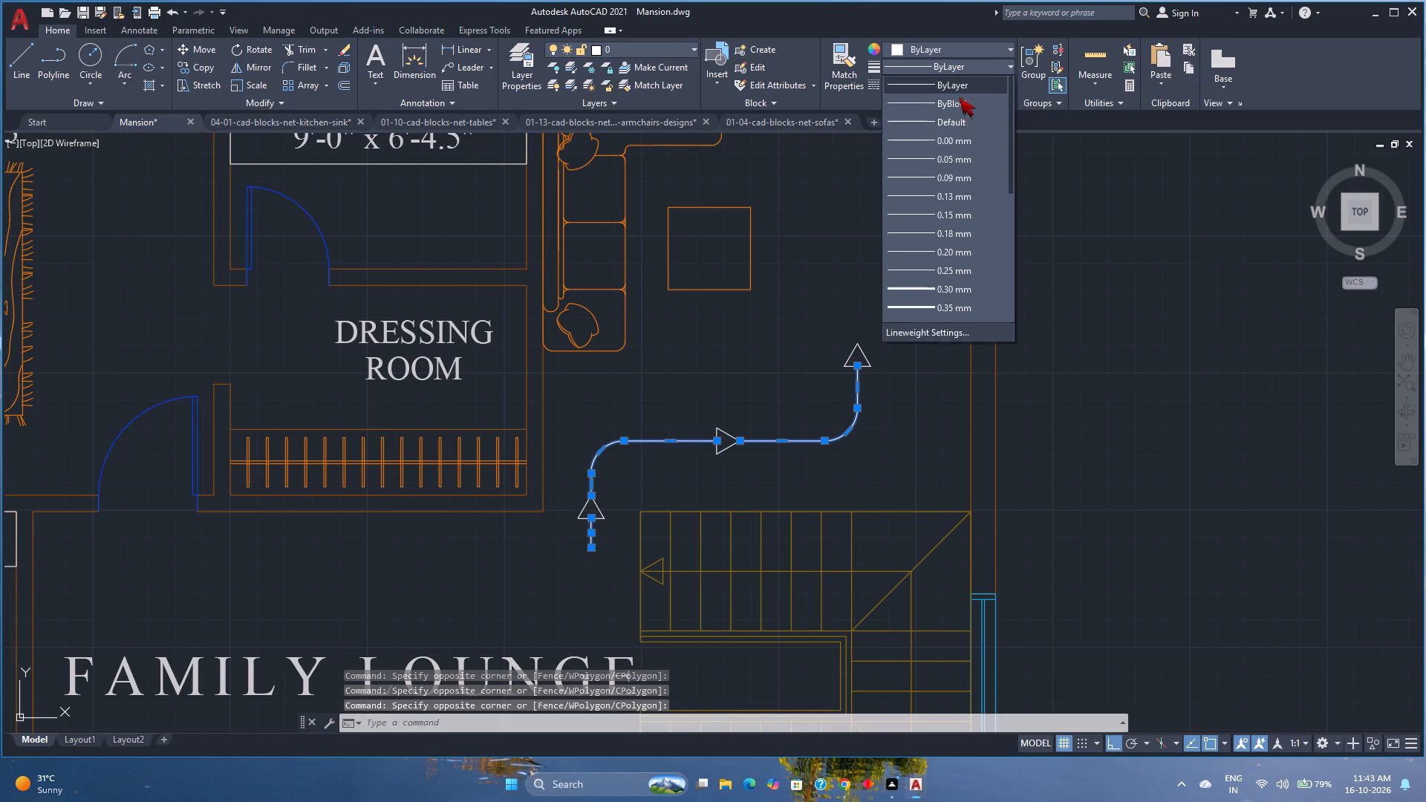
pyautogui.click(821, 223)
pyautogui.click(953, 85)
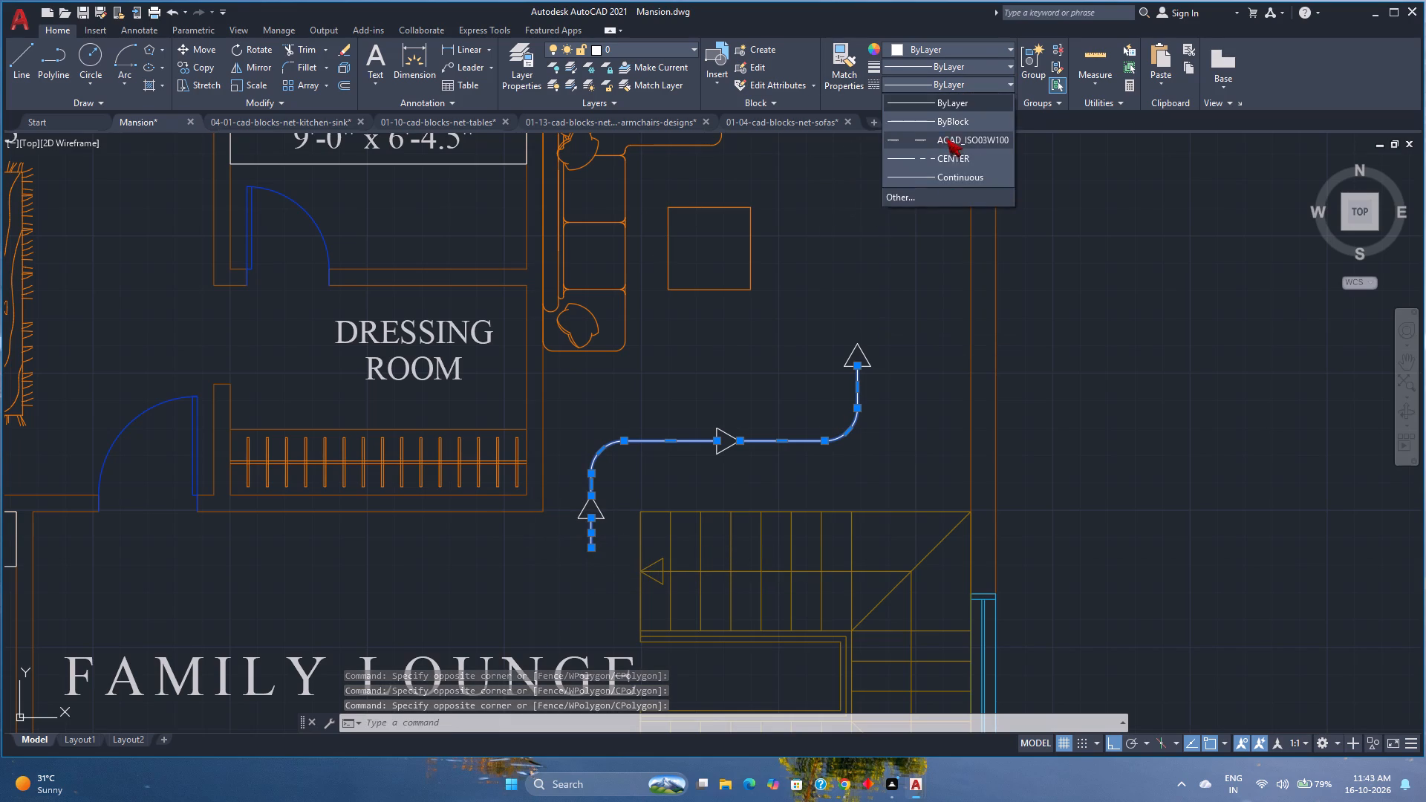
pyautogui.click(946, 143)
pyautogui.click(937, 71)
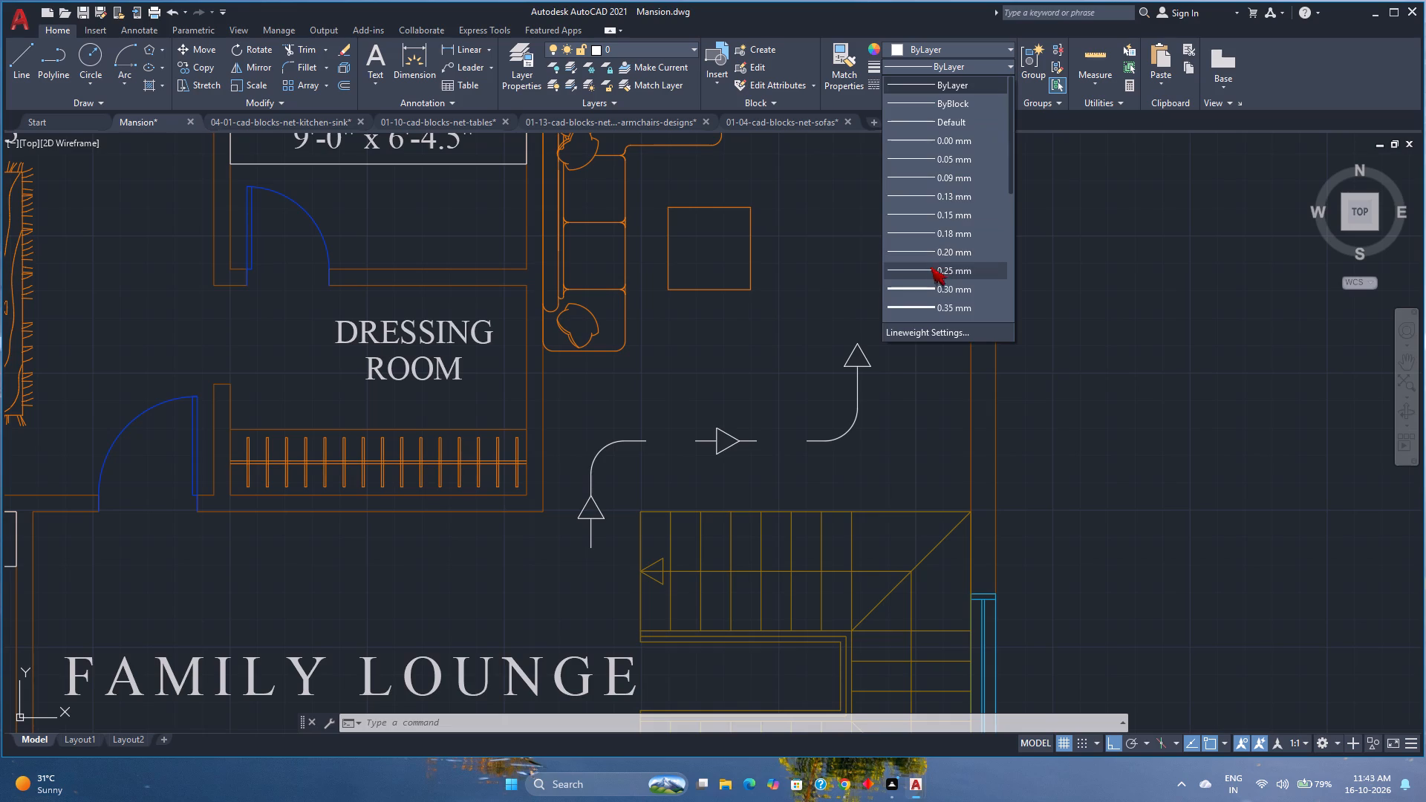
pyautogui.click(930, 271)
pyautogui.click(914, 85)
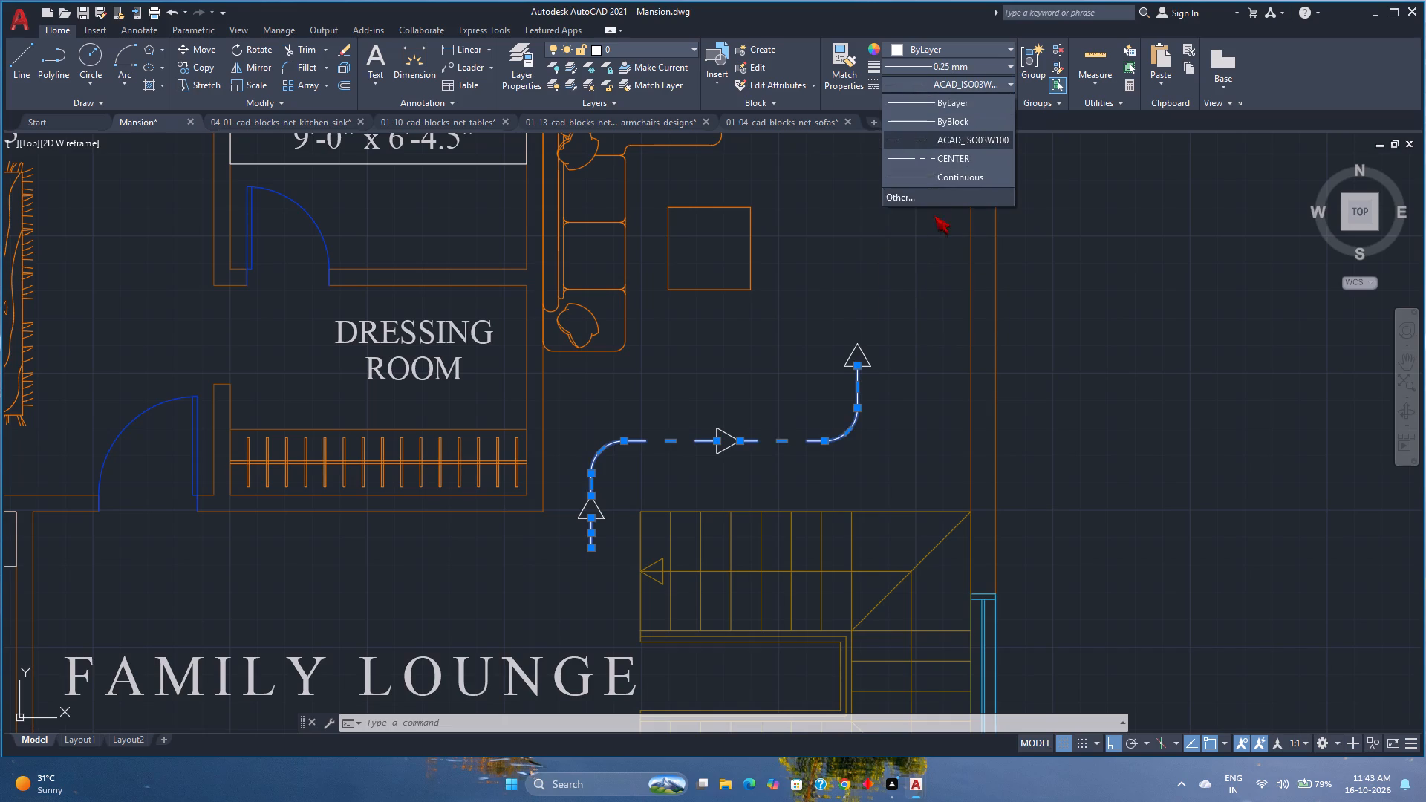
pyautogui.click(844, 238)
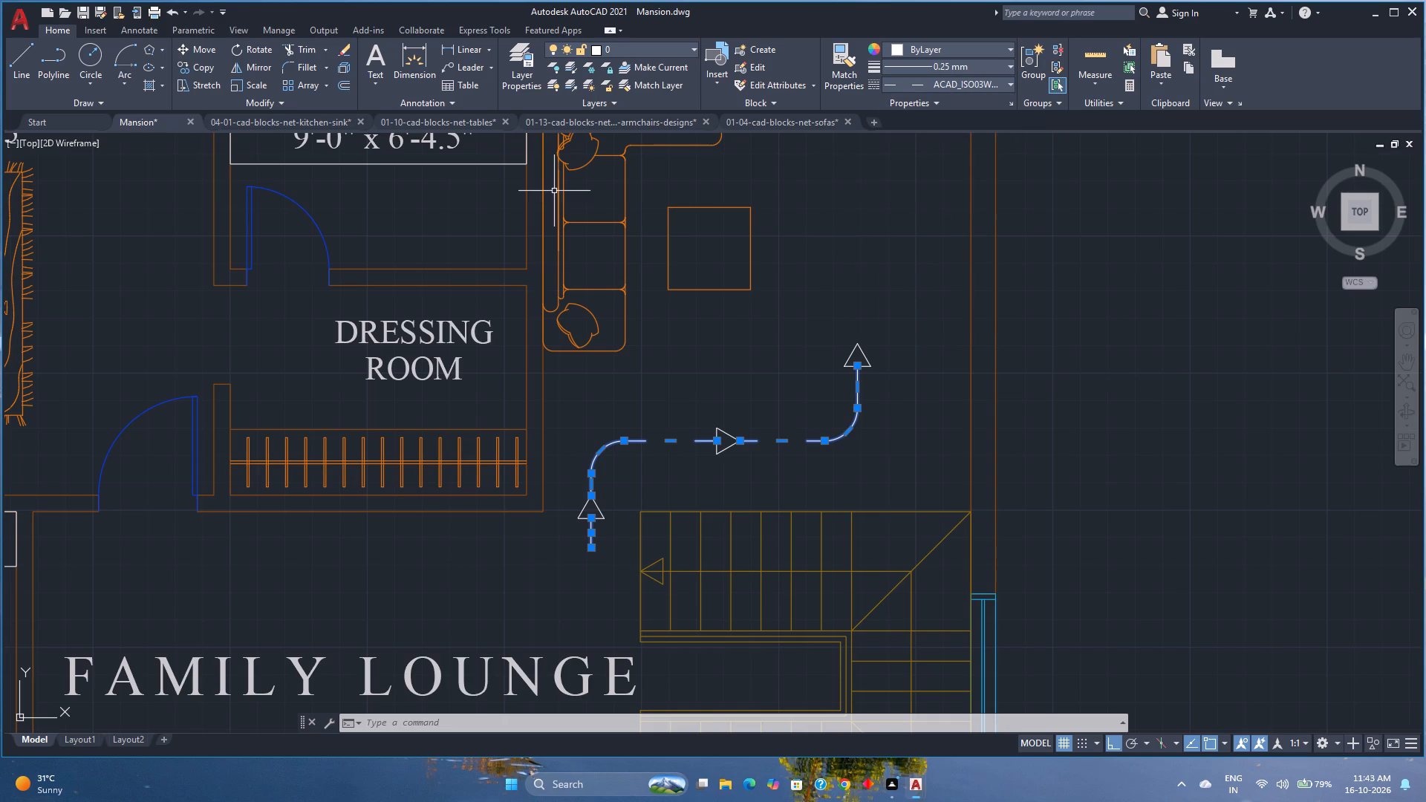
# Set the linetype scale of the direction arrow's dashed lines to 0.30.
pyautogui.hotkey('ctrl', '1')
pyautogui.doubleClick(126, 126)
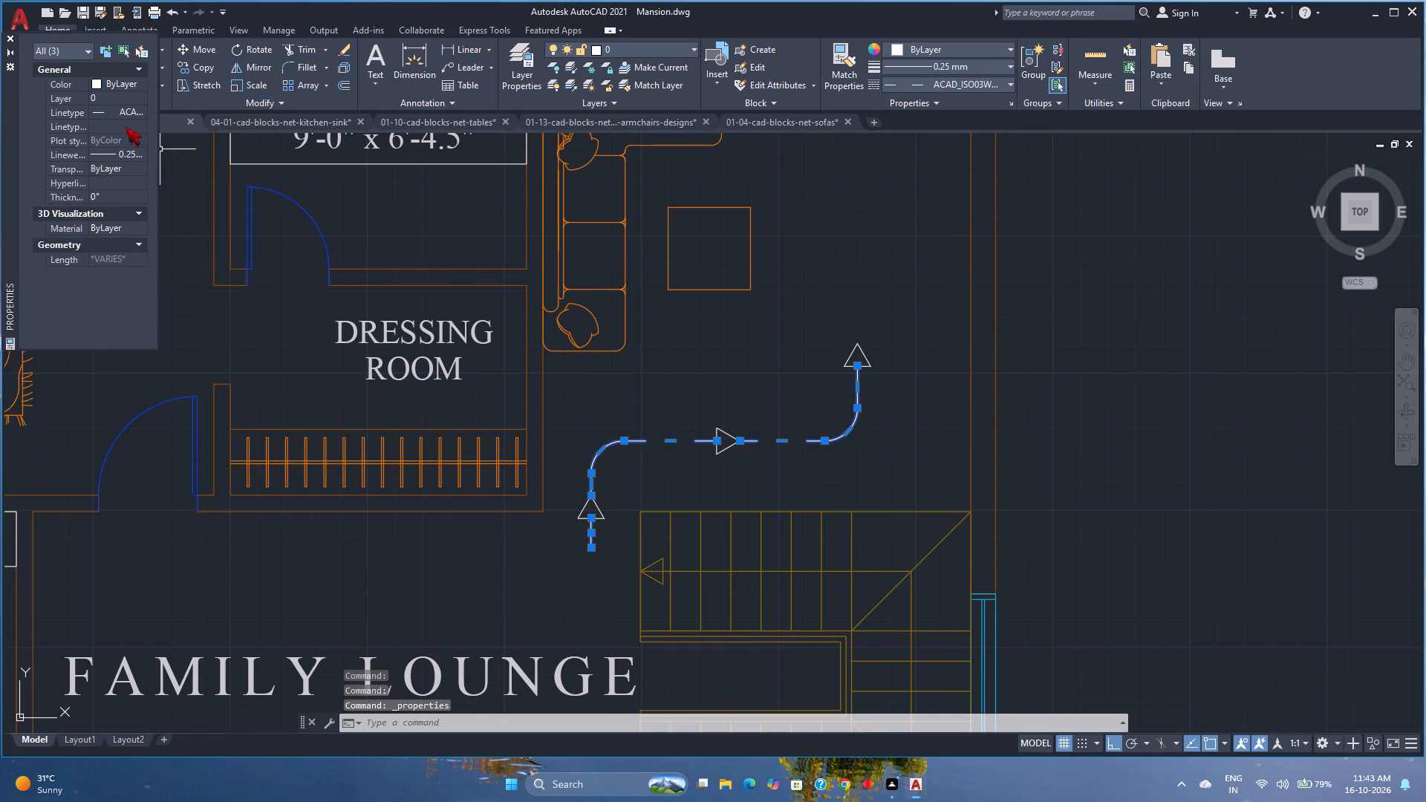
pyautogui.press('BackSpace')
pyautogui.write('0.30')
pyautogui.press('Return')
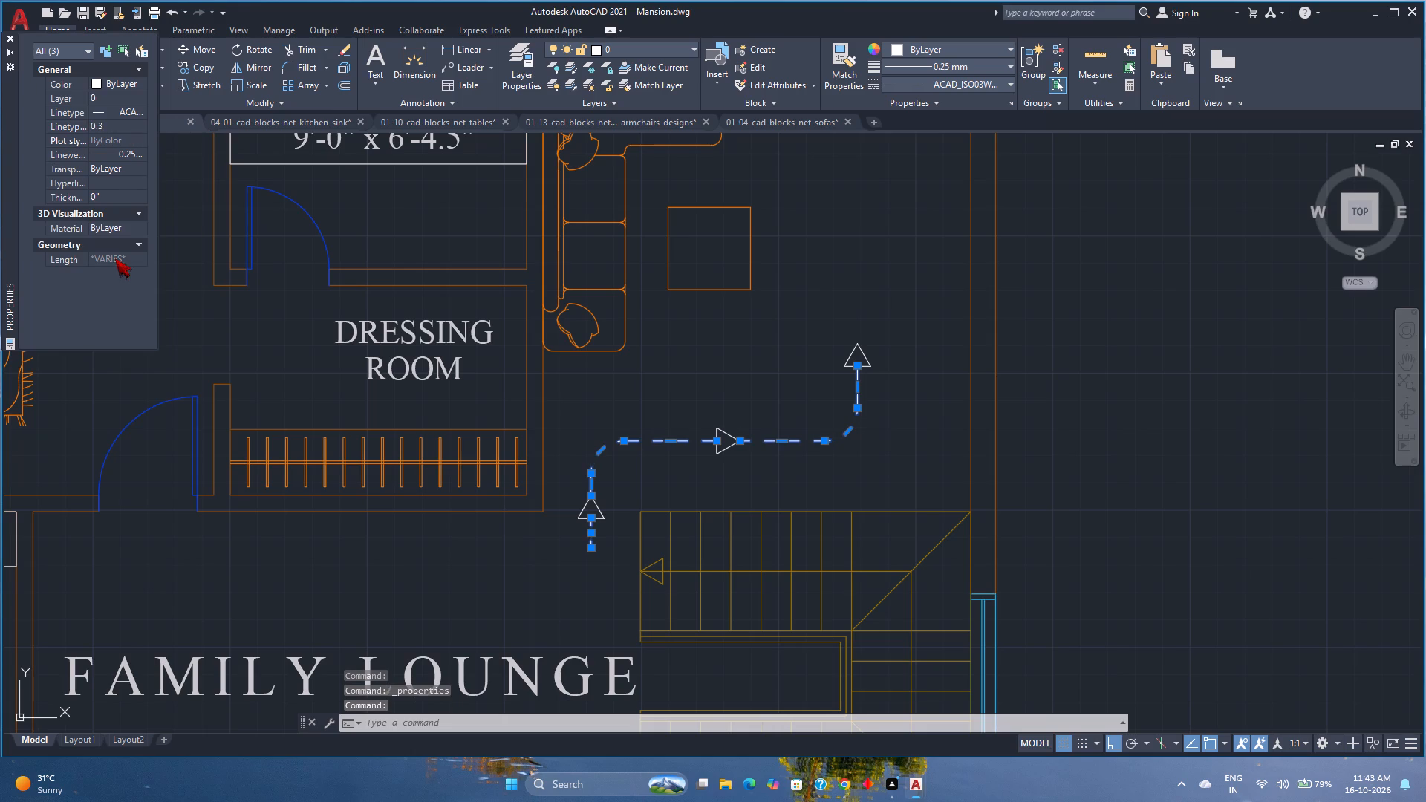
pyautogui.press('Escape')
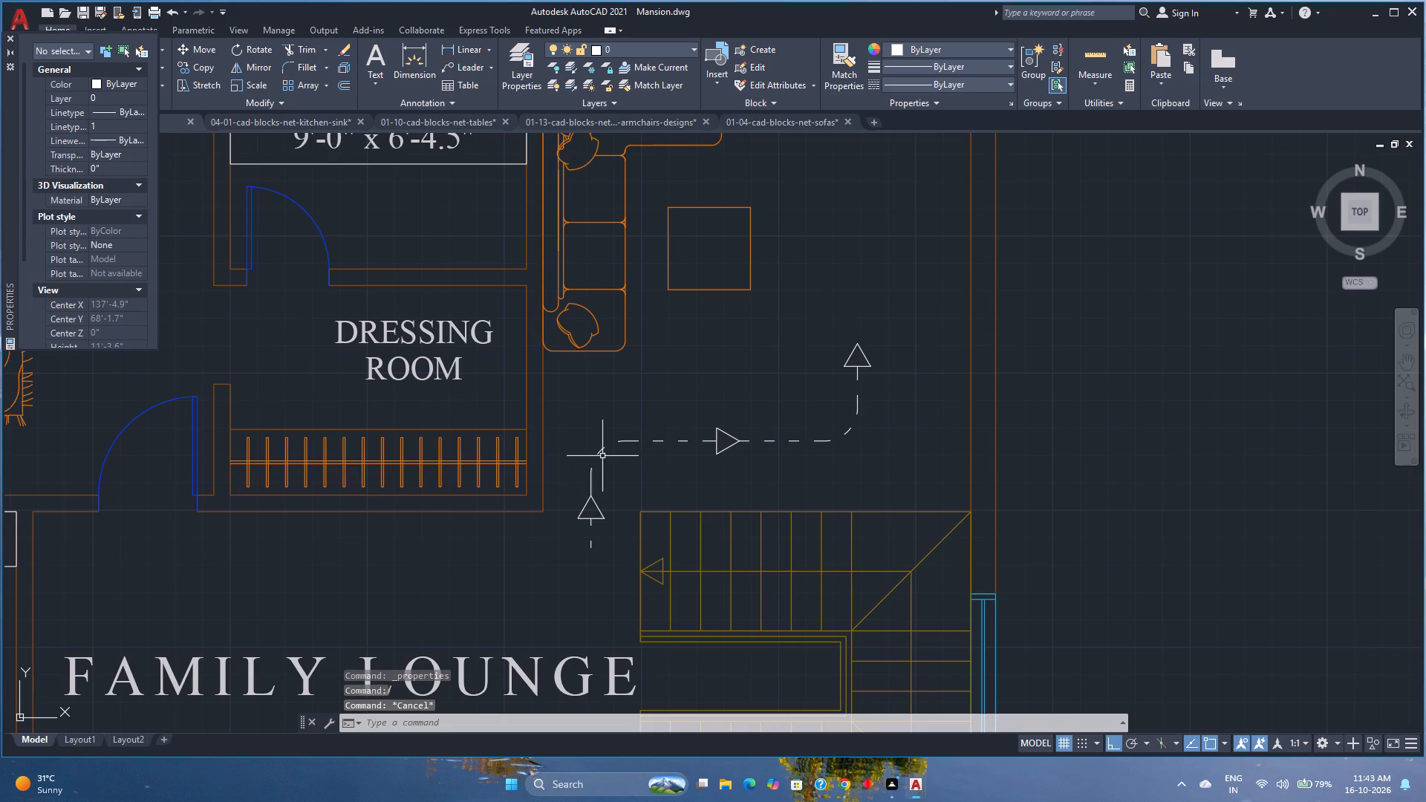
# Set the linetype scale of the direction arrow's two polylines and bottom line to 0.20, and close the object properties.
pyautogui.click(654, 470)
pyautogui.click(561, 436)
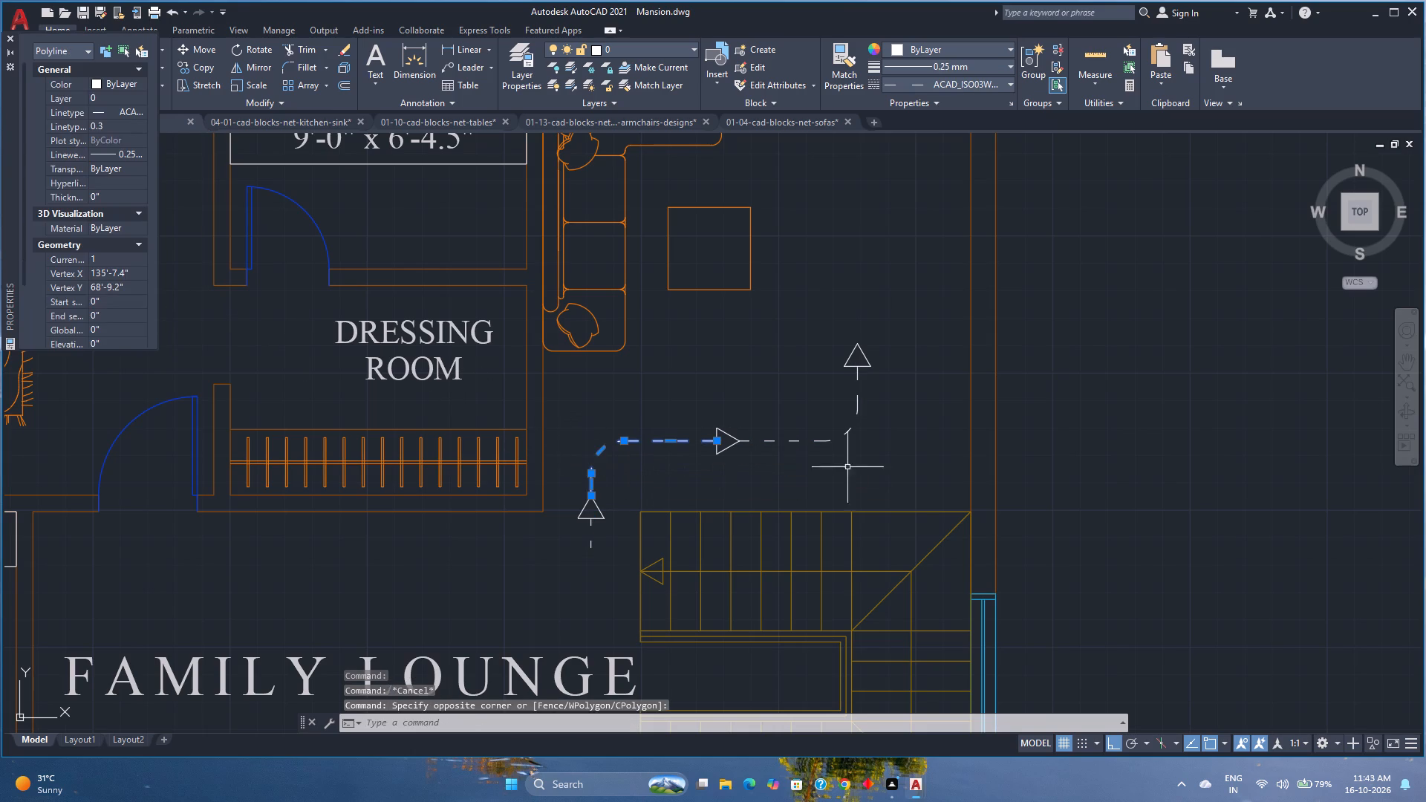
pyautogui.click(864, 470)
pyautogui.click(807, 417)
pyautogui.click(599, 562)
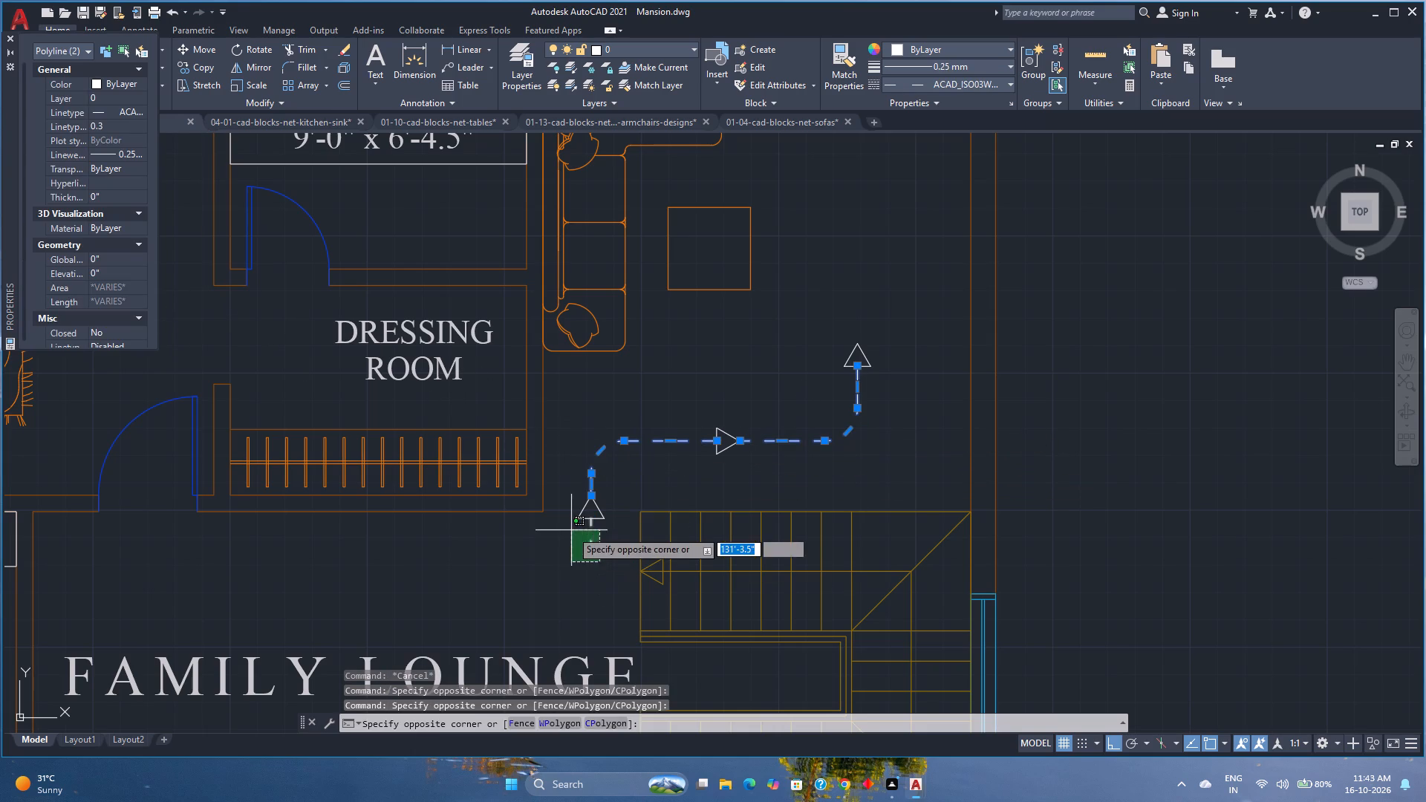
pyautogui.click(568, 524)
pyautogui.click(127, 125)
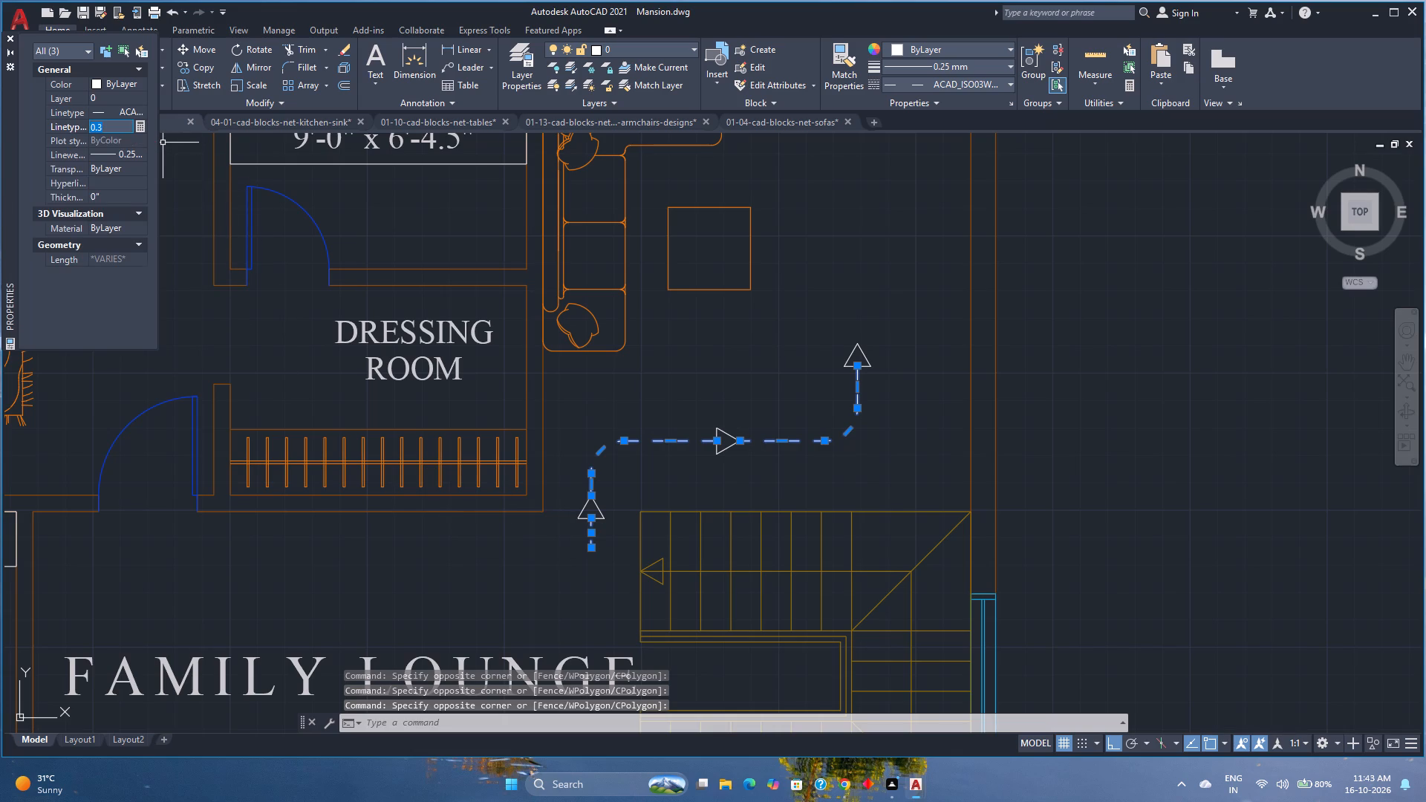
pyautogui.write('0.')
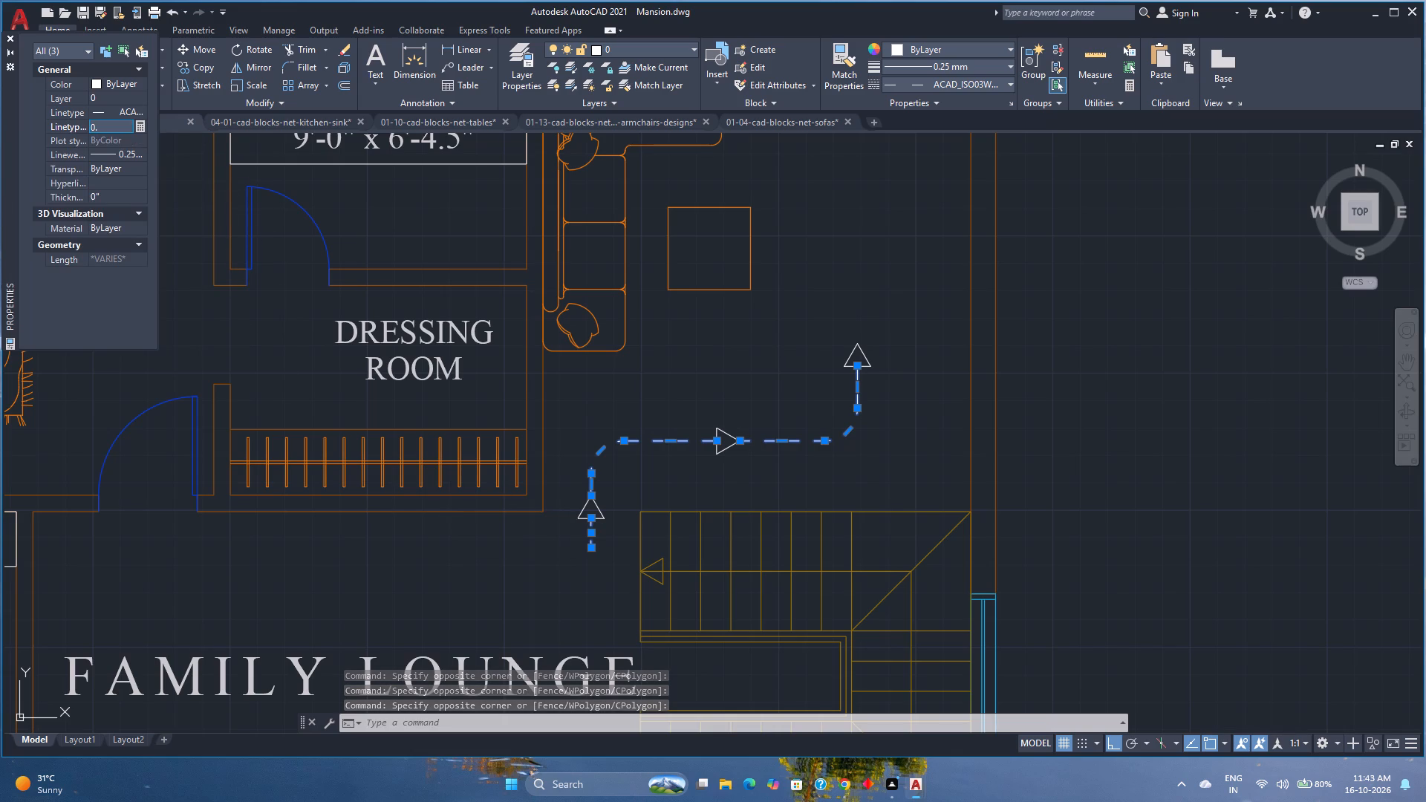
pyautogui.write('252')
pyautogui.press('BackSpace')
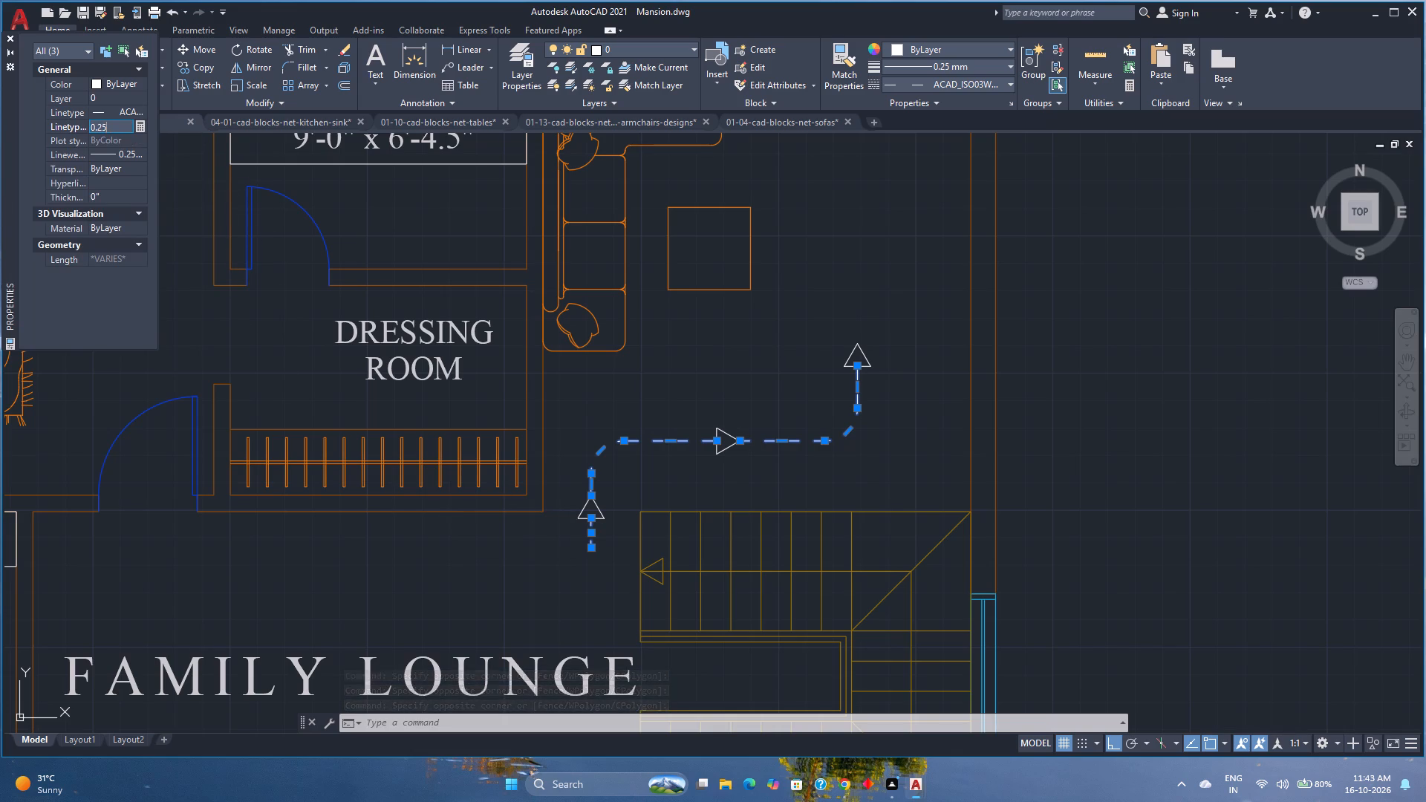
pyautogui.press('BackSpace')
pyautogui.press('0')
pyautogui.press('Return')
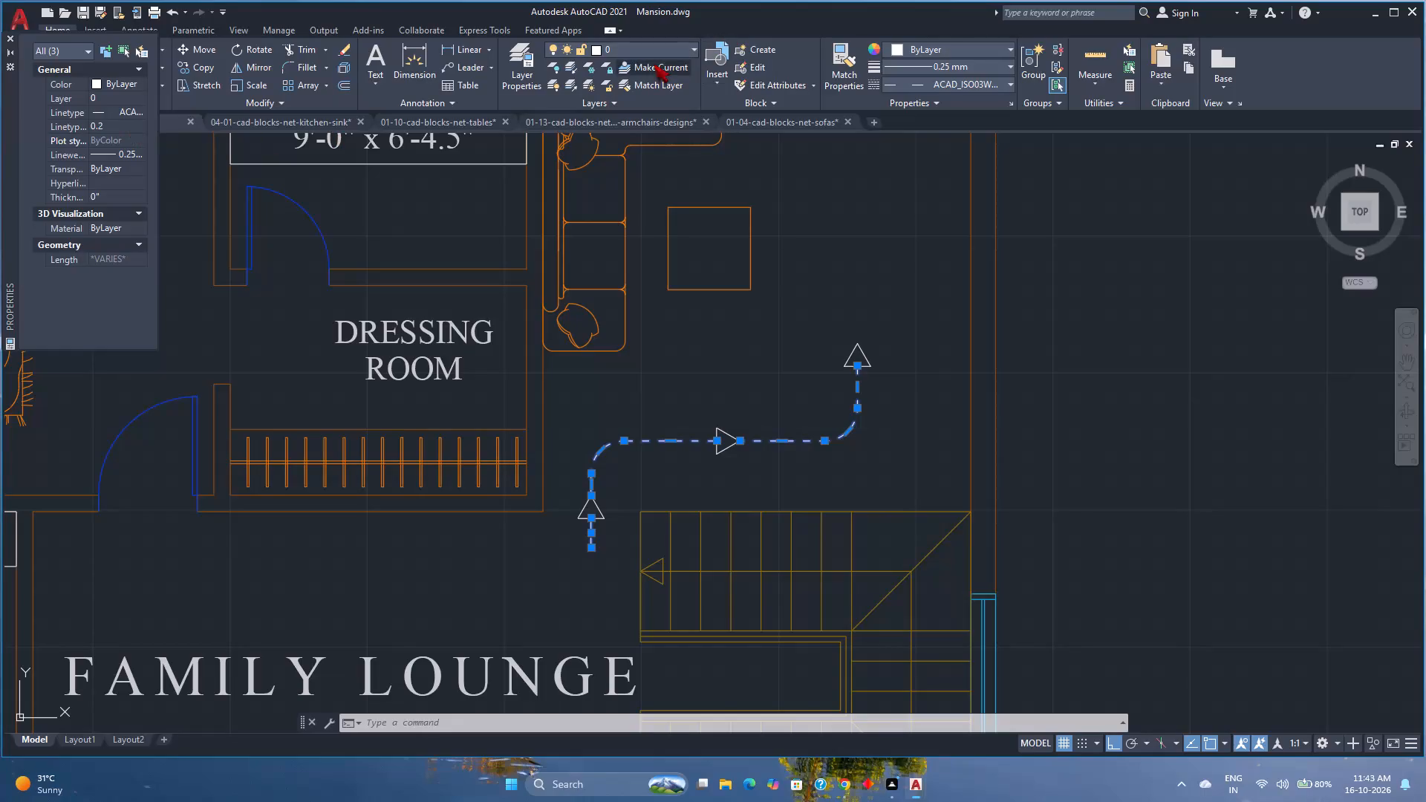
pyautogui.press('Escape')
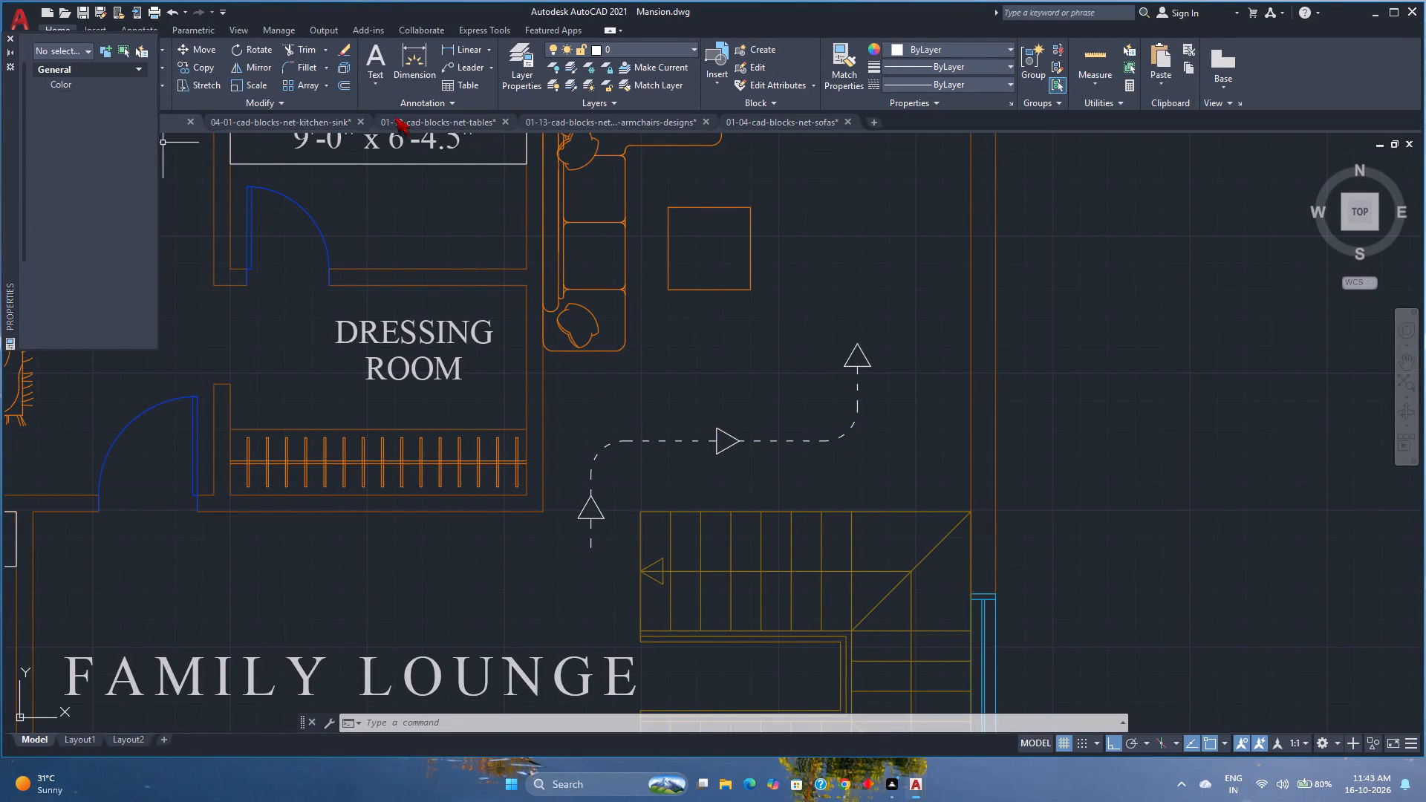
pyautogui.press('Escape')
pyautogui.scroll(-1, 708, 361)
pyautogui.moveTo(715, 380); pyautogui.dragTo(771, 417, button='middle')
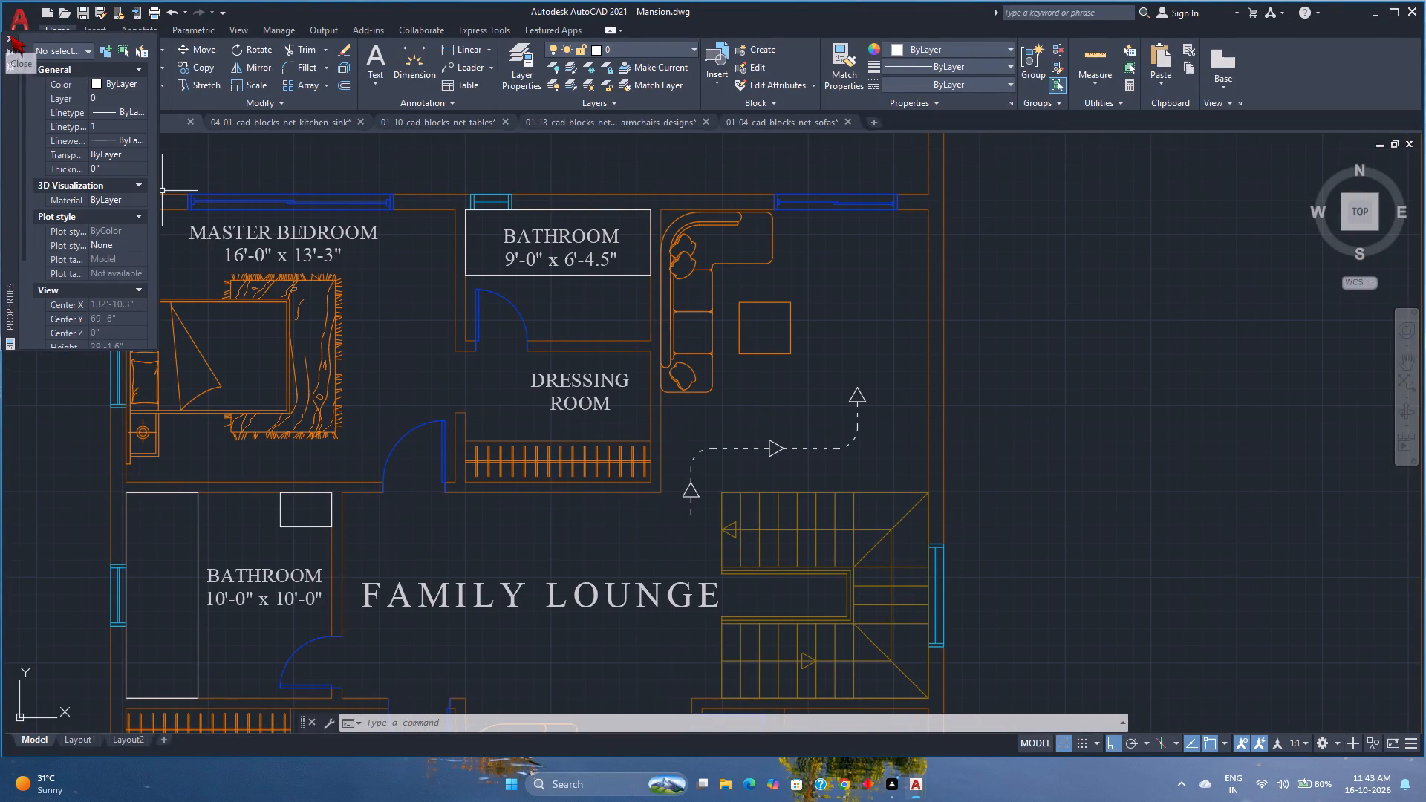
pyautogui.click(10, 35)
# Save the mansion drawing.
pyautogui.scroll(-1, 610, 330)
pyautogui.moveTo(685, 364); pyautogui.dragTo(700, 381, button='middle')
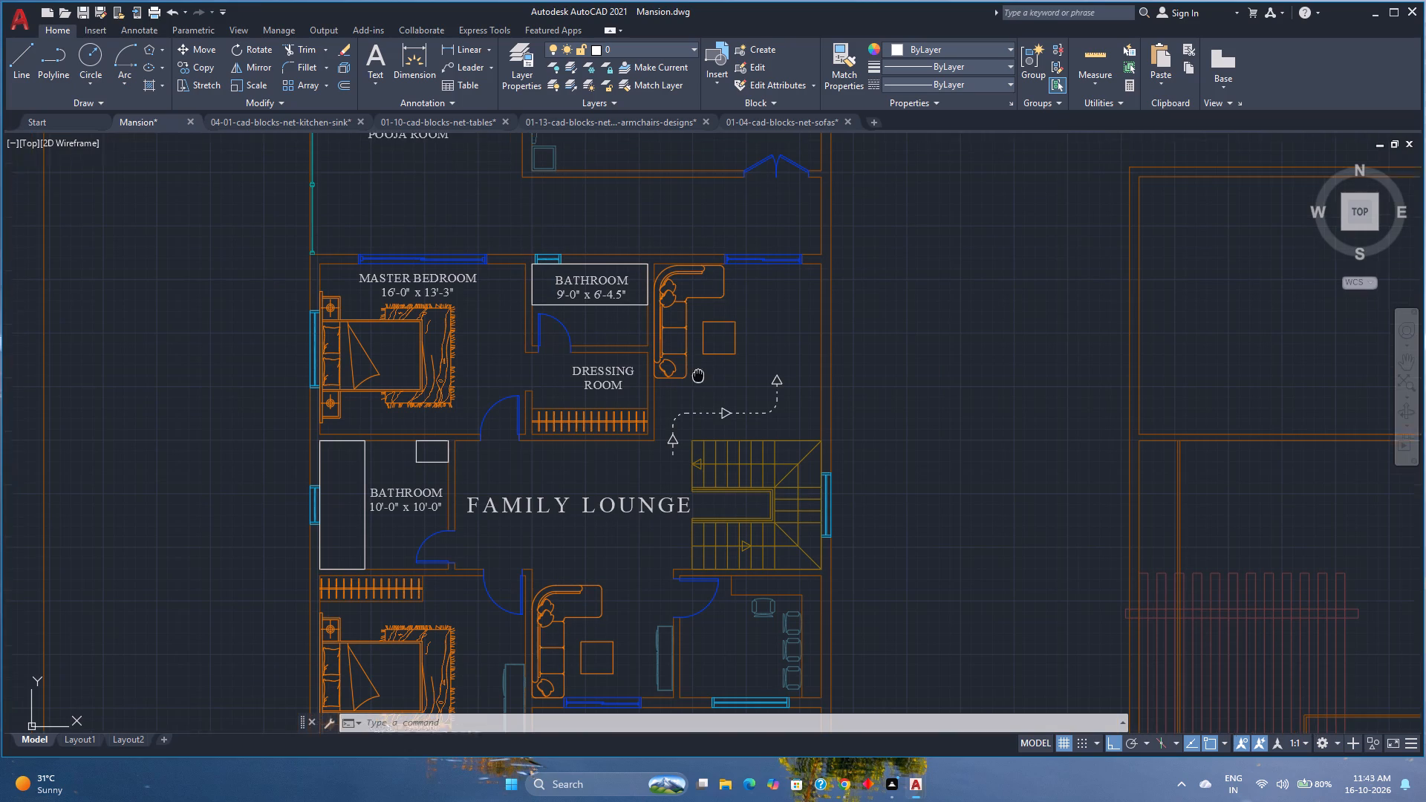
pyautogui.moveTo(700, 381); pyautogui.dragTo(700, 397, button='middle')
pyautogui.hotkey('ctrl', 's')
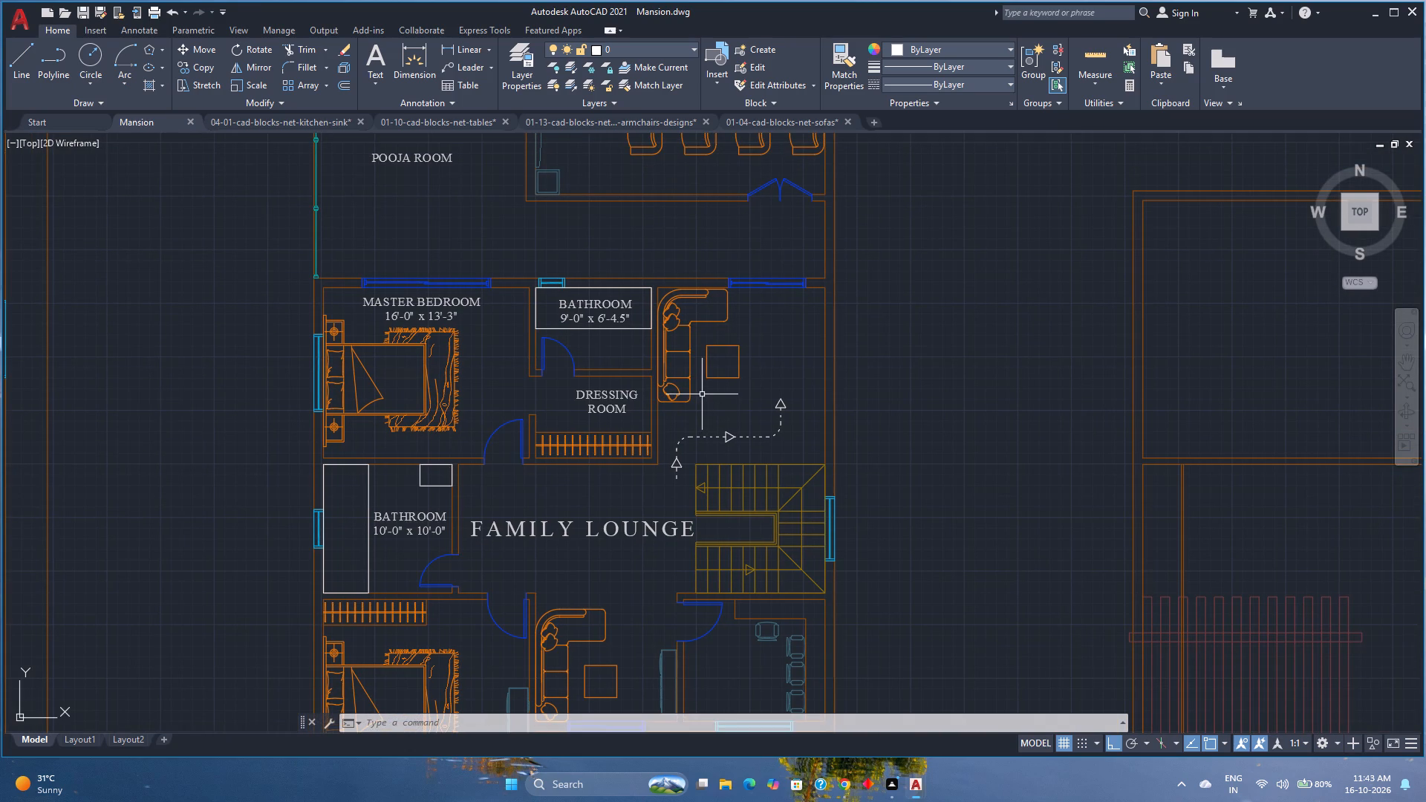
# Review the floor plans for rooms that still need labels, especially the seating room beside the pooja room on the middle plan.
pyautogui.scroll(2, 719, 446)
pyautogui.scroll(-1, 719, 446)
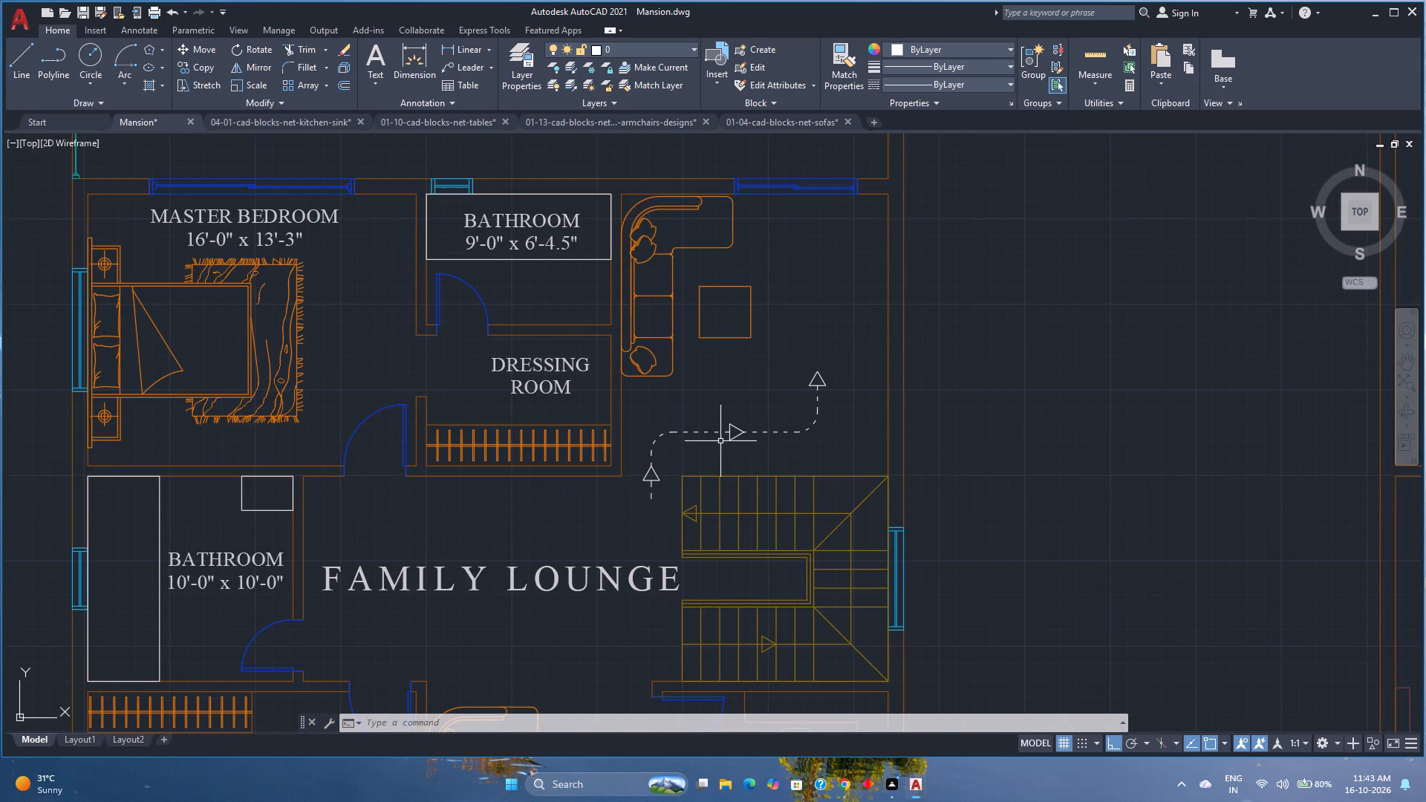
pyautogui.scroll(-3, 723, 441)
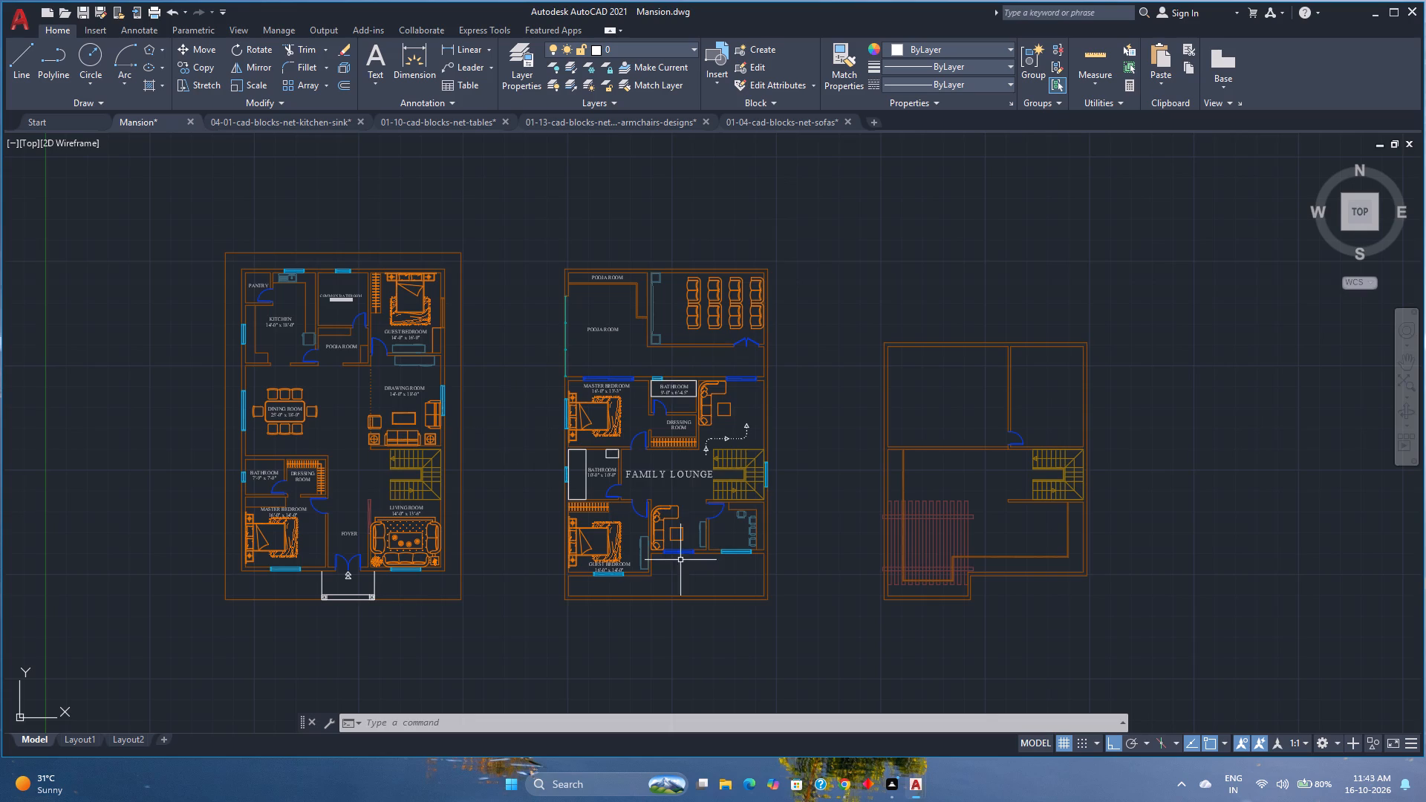
pyautogui.scroll(2, 666, 480)
pyautogui.scroll(-1, 666, 477)
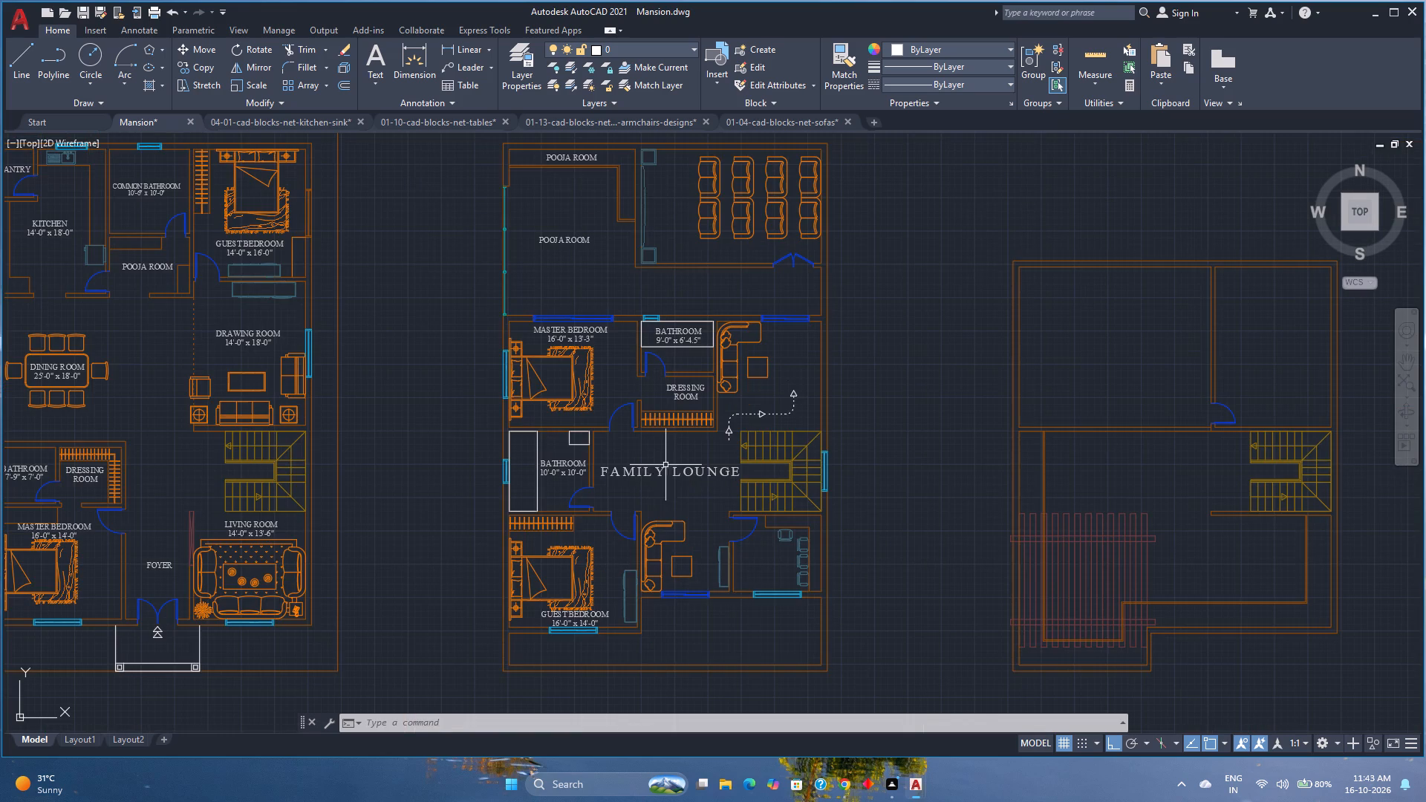
pyautogui.moveTo(673, 255); pyautogui.dragTo(654, 290, button='middle')
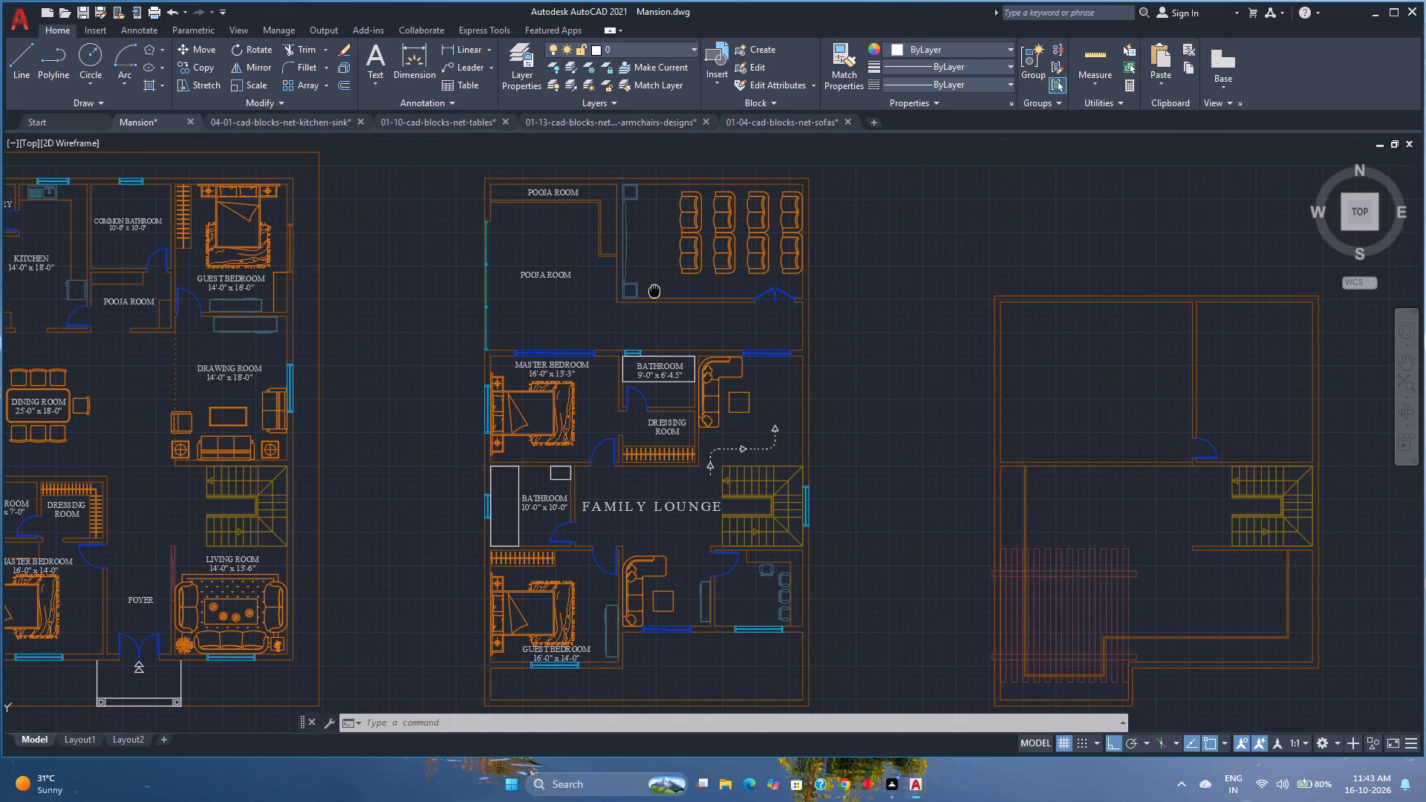
pyautogui.moveTo(654, 290); pyautogui.dragTo(654, 291, button='middle')
pyautogui.scroll(1, 654, 291)
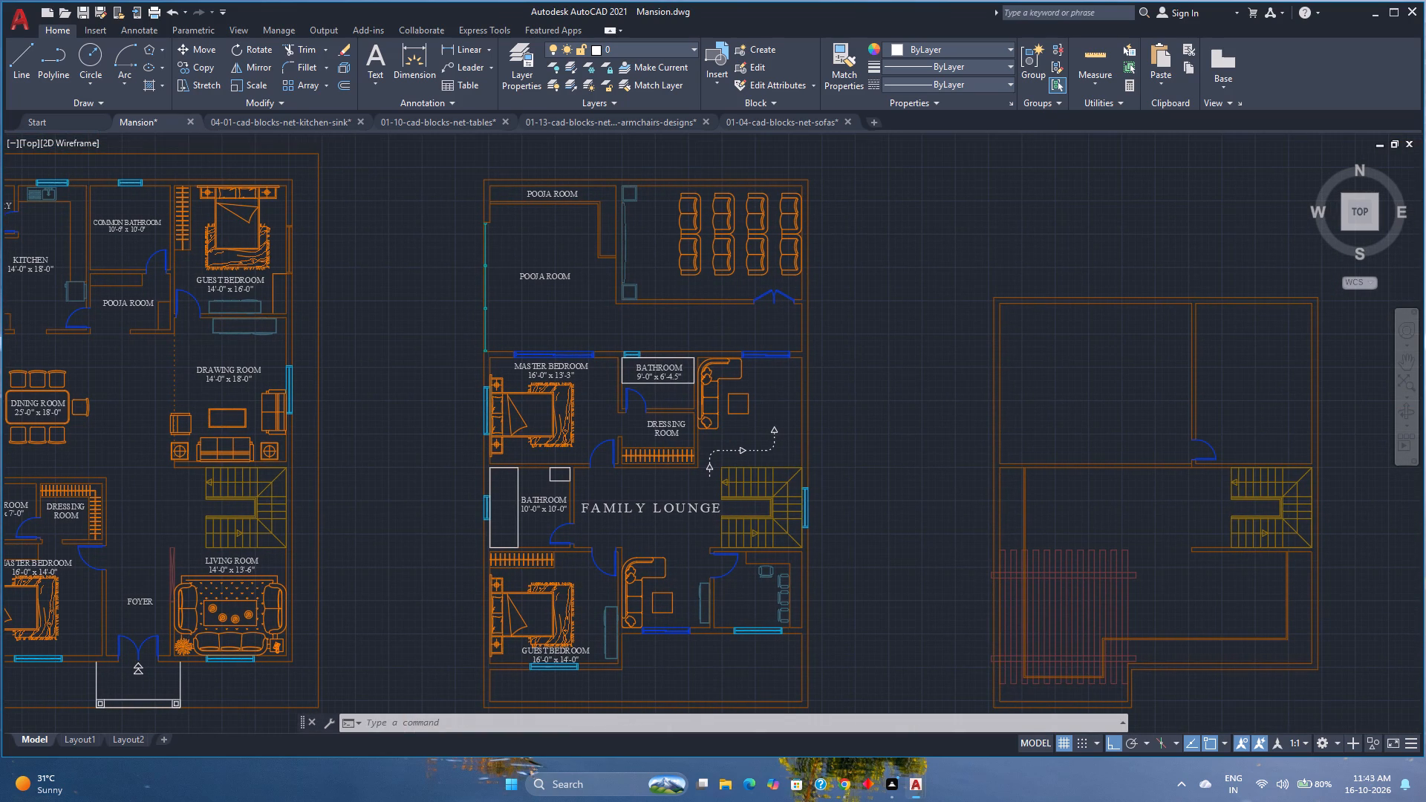
pyautogui.scroll(-1, 654, 290)
pyautogui.scroll(1, 665, 261)
pyautogui.moveTo(665, 261); pyautogui.dragTo(659, 305, button='middle')
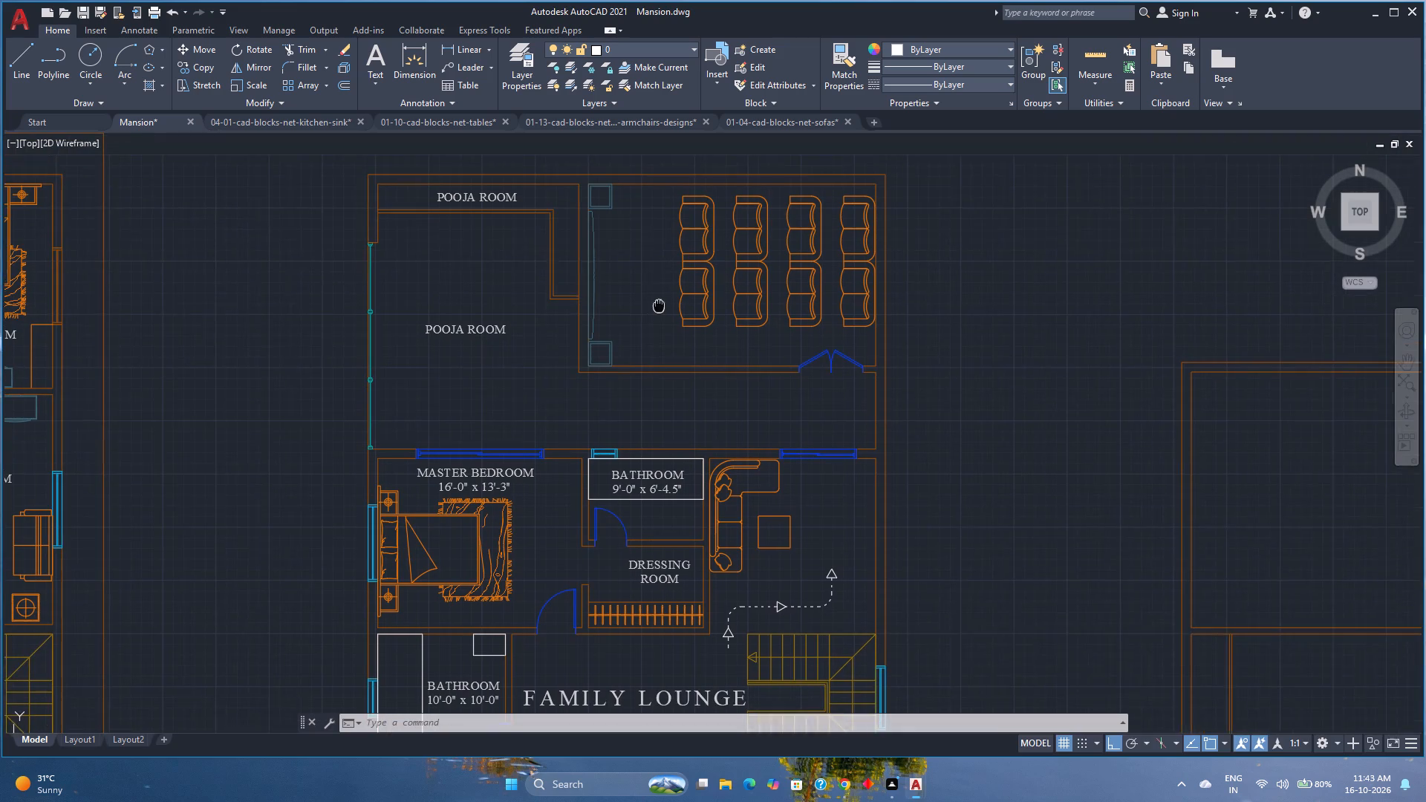
pyautogui.moveTo(659, 305); pyautogui.dragTo(658, 306, button='middle')
# Copy the GUEST BEDROOM 14'-0" x 16'-0" label from the ground floor plan into the middle plan's room with rows of seats.
pyautogui.scroll(-1, 658, 304)
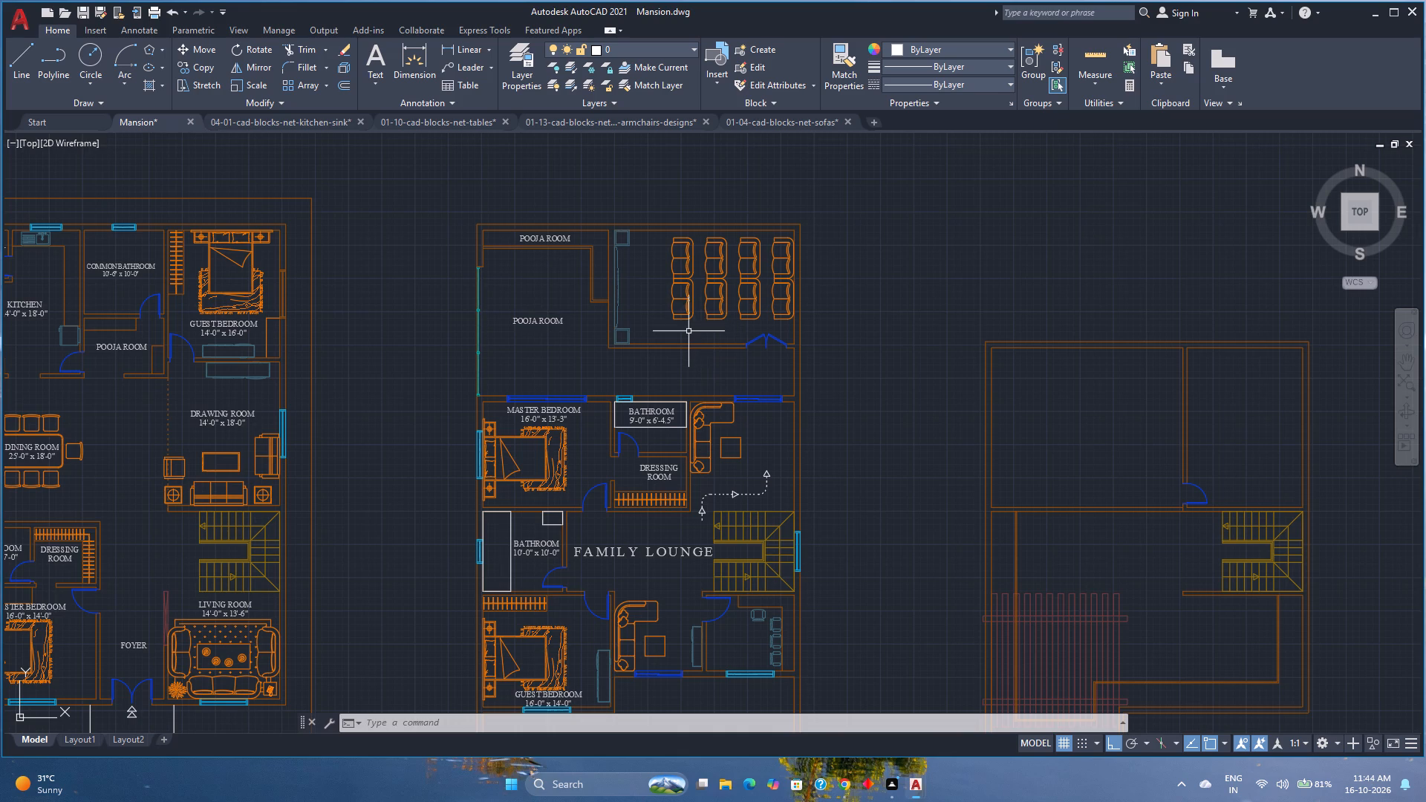
pyautogui.click(227, 325)
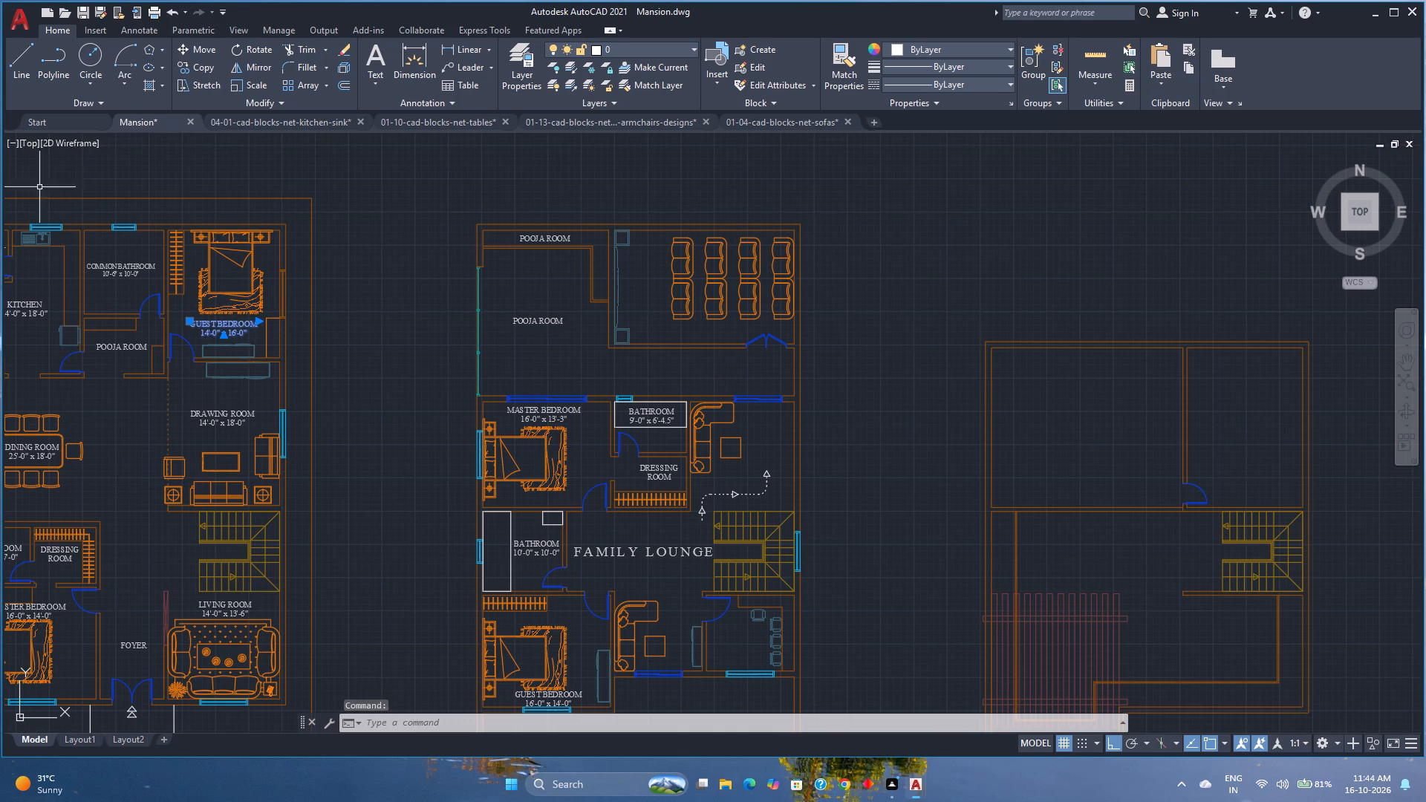
pyautogui.click(191, 68)
pyautogui.scroll(2, 241, 349)
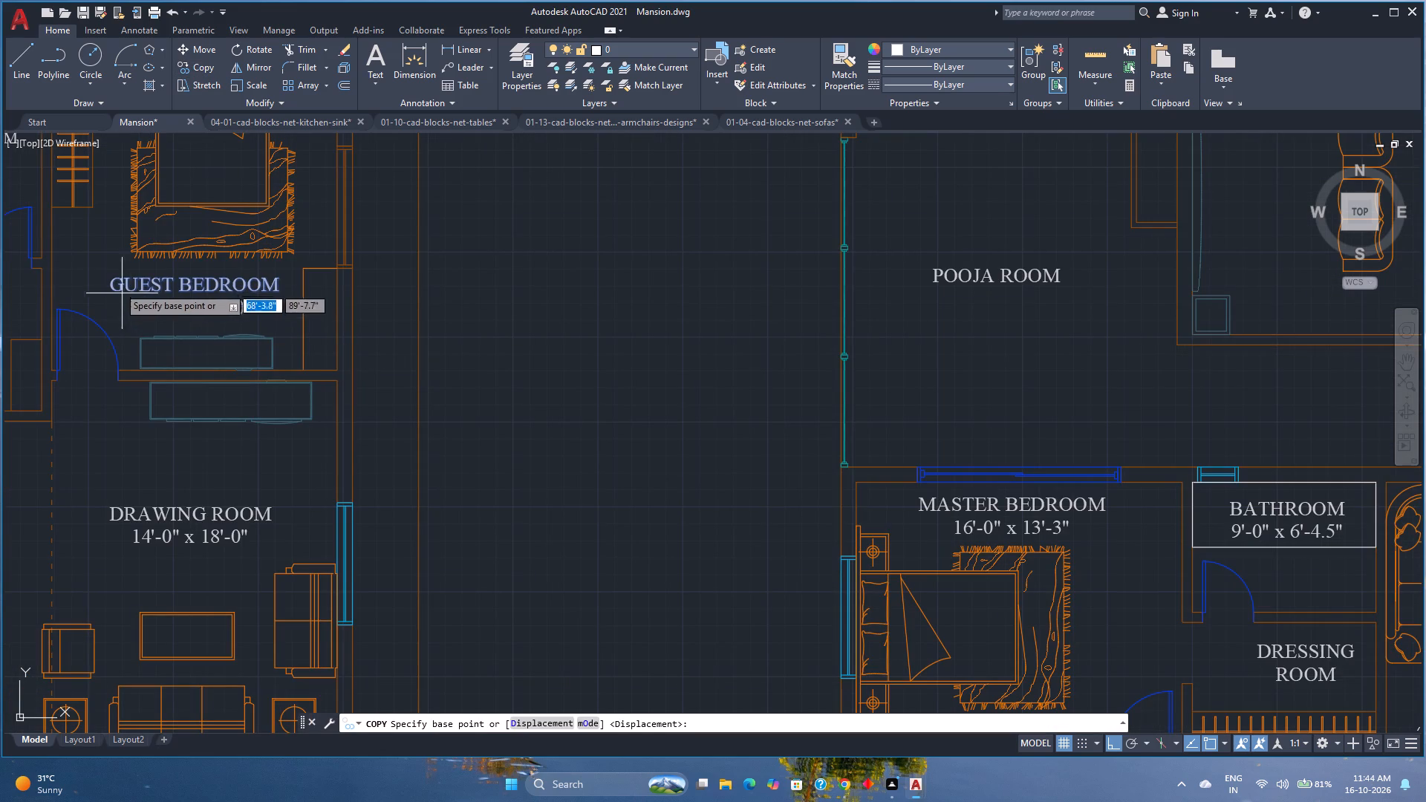
pyautogui.click(114, 276)
pyautogui.scroll(-2, 161, 287)
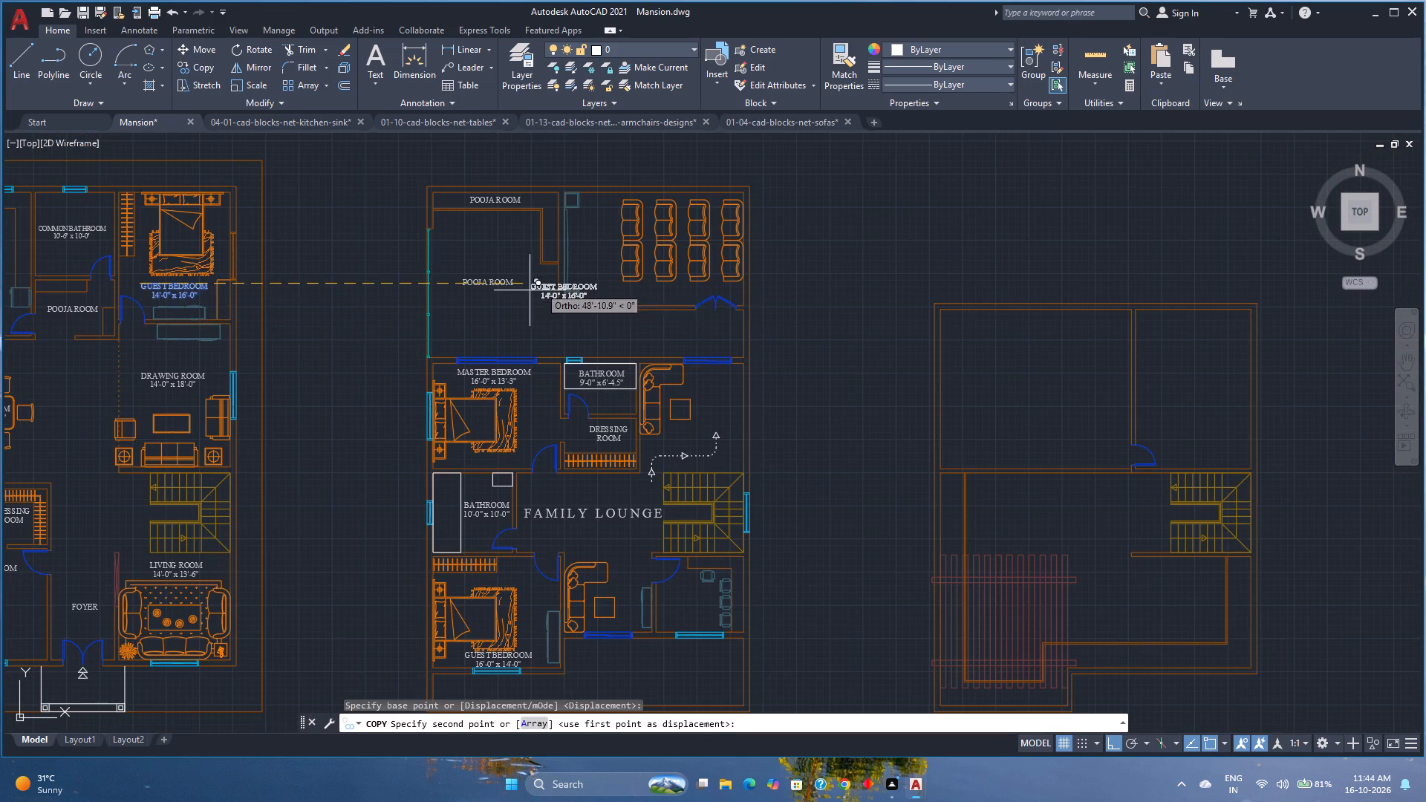
pyautogui.scroll(1, 621, 291)
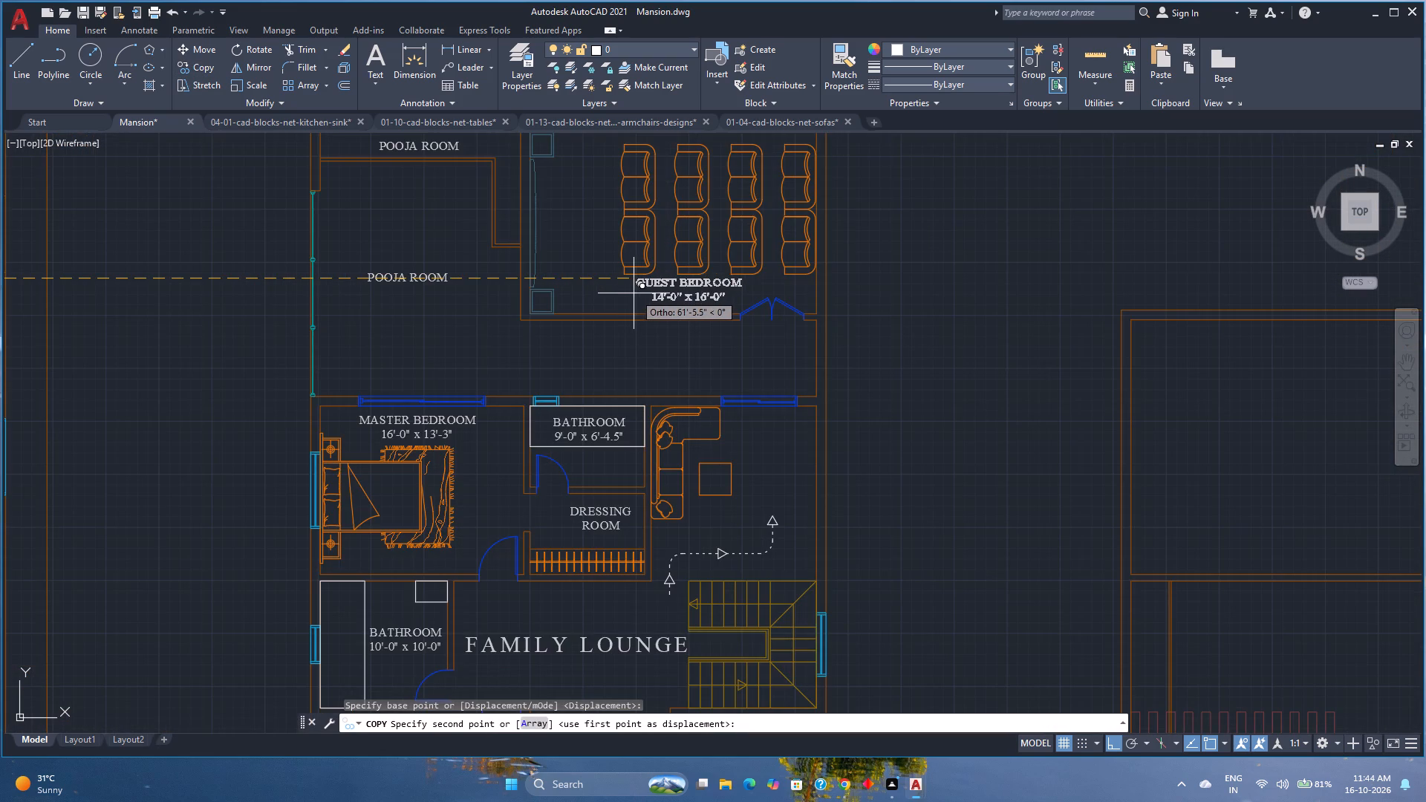
pyautogui.click(634, 293)
pyautogui.press('Escape')
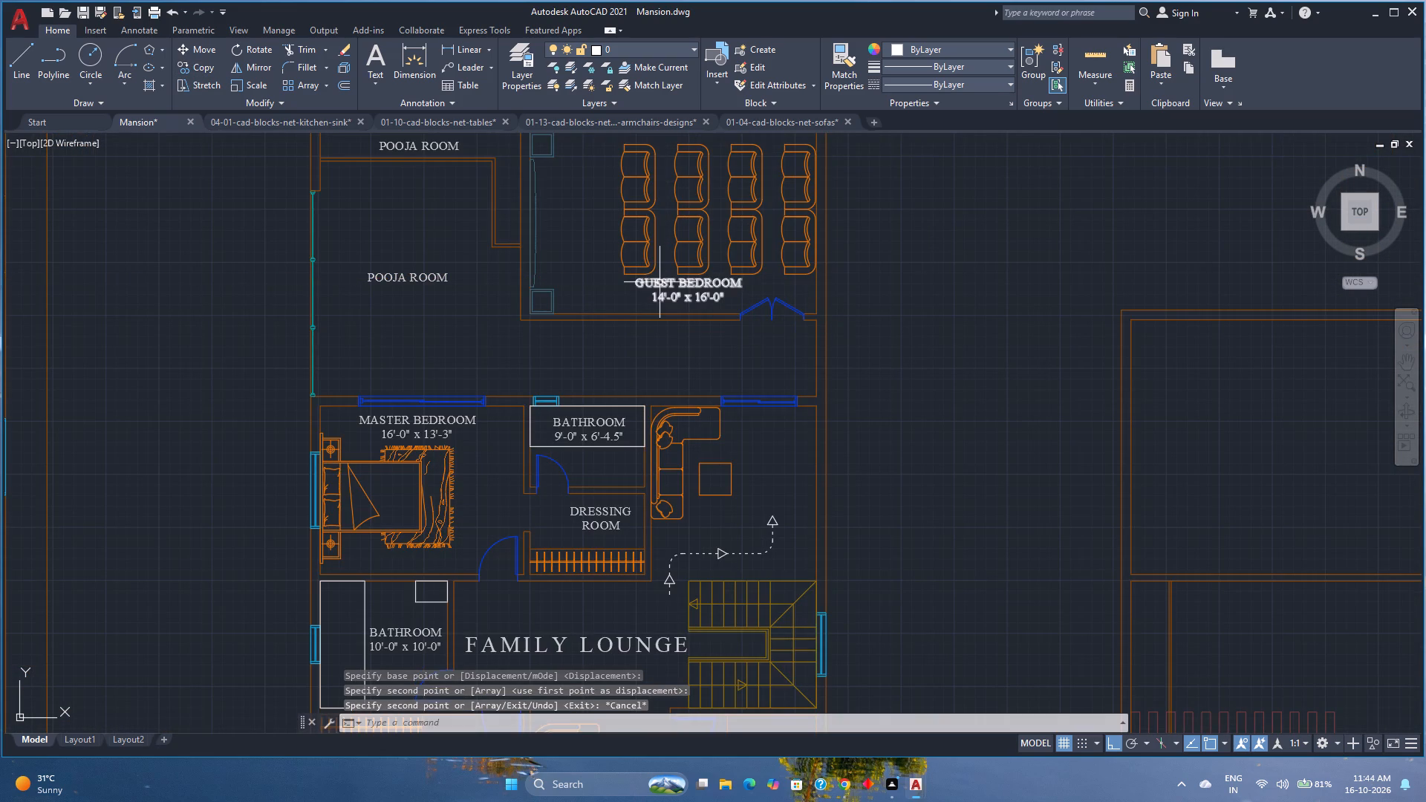
# Measure the length and width of the room with rows of seats on the middle plan.
pyautogui.scroll(-1, 660, 282)
pyautogui.moveTo(660, 282); pyautogui.dragTo(666, 324, button='middle')
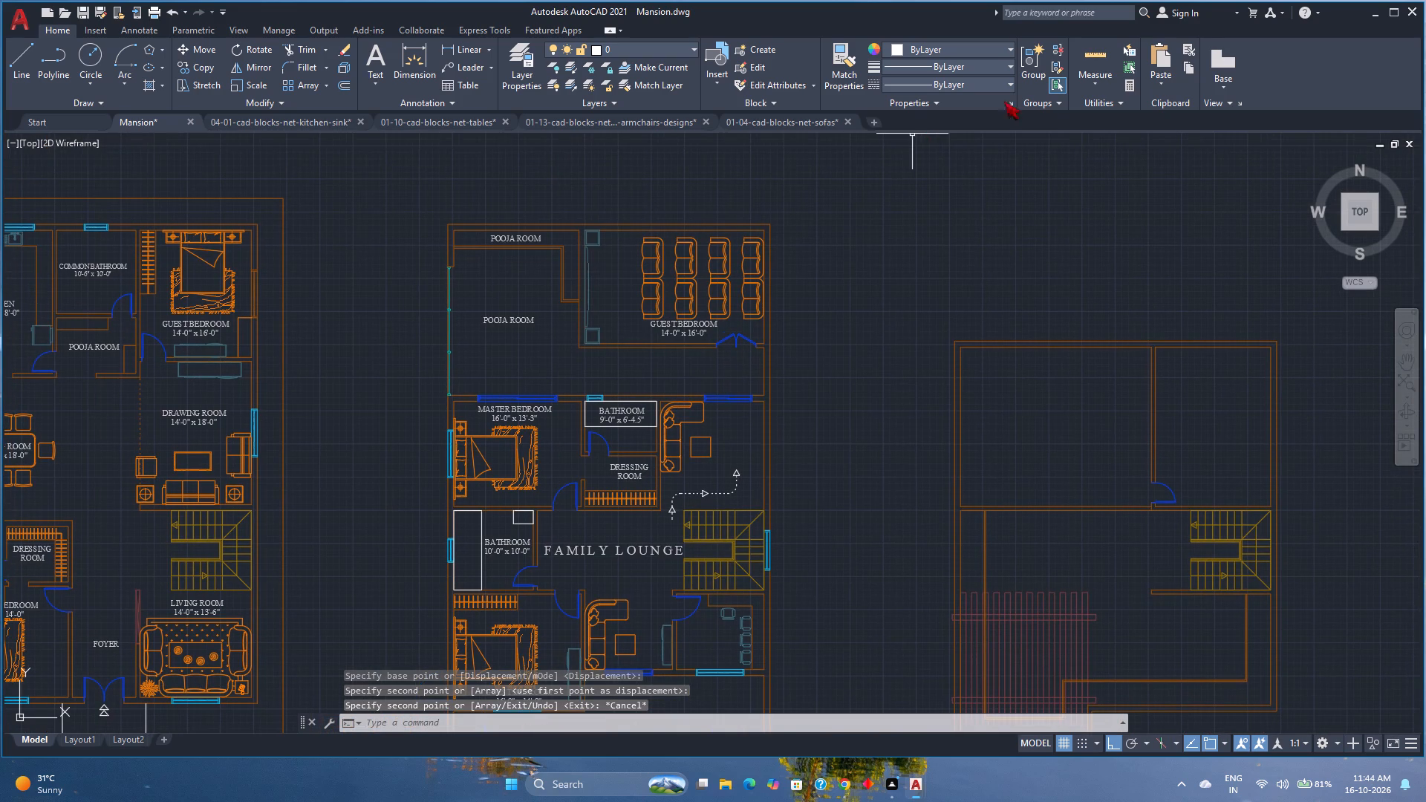
pyautogui.click(1091, 46)
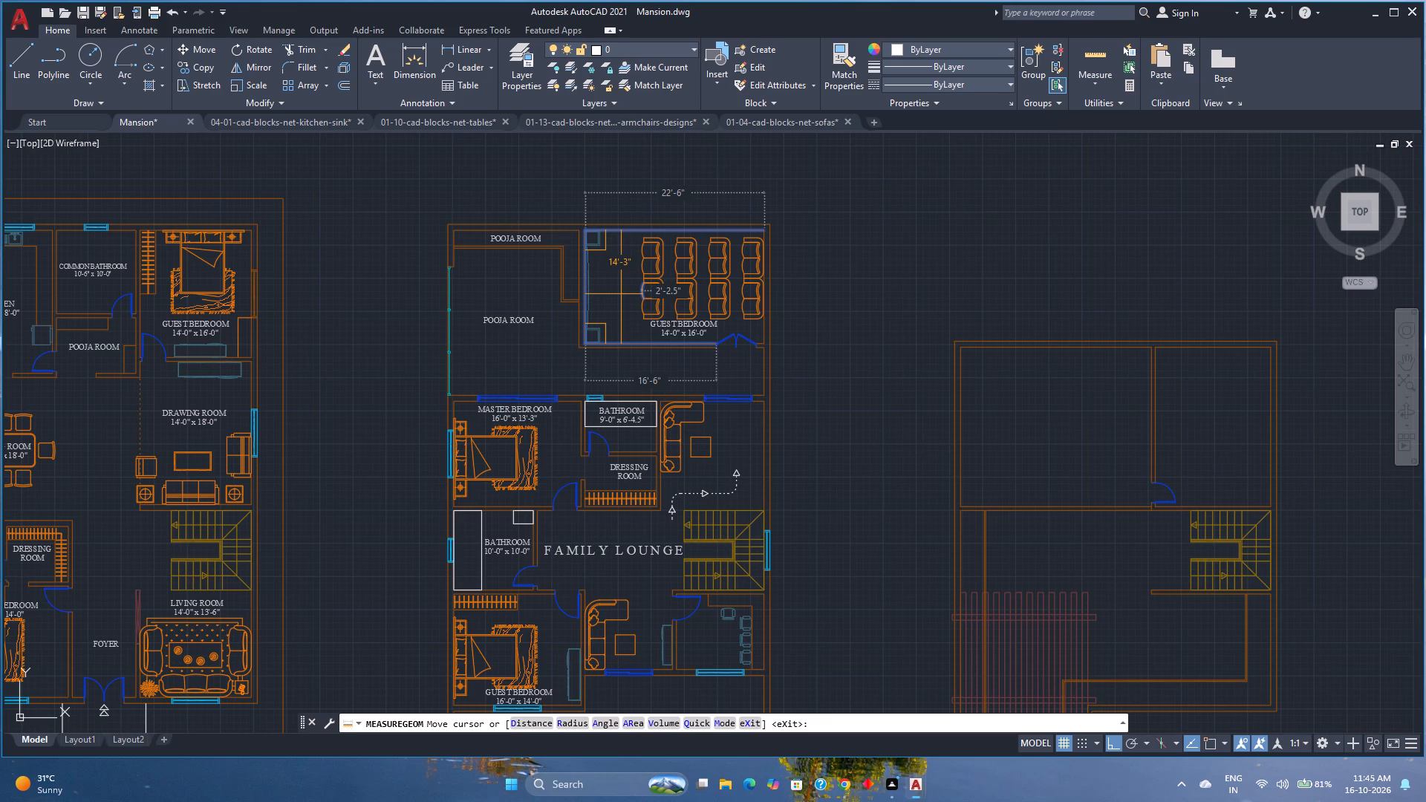
pyautogui.press('Escape')
# Change the size line of the copied GUEST BEDROOM label in the seating room to 22'-6" x 14'-3".
pyautogui.doubleClick(672, 330)
pyautogui.scroll(2, 671, 335)
pyautogui.click(657, 336)
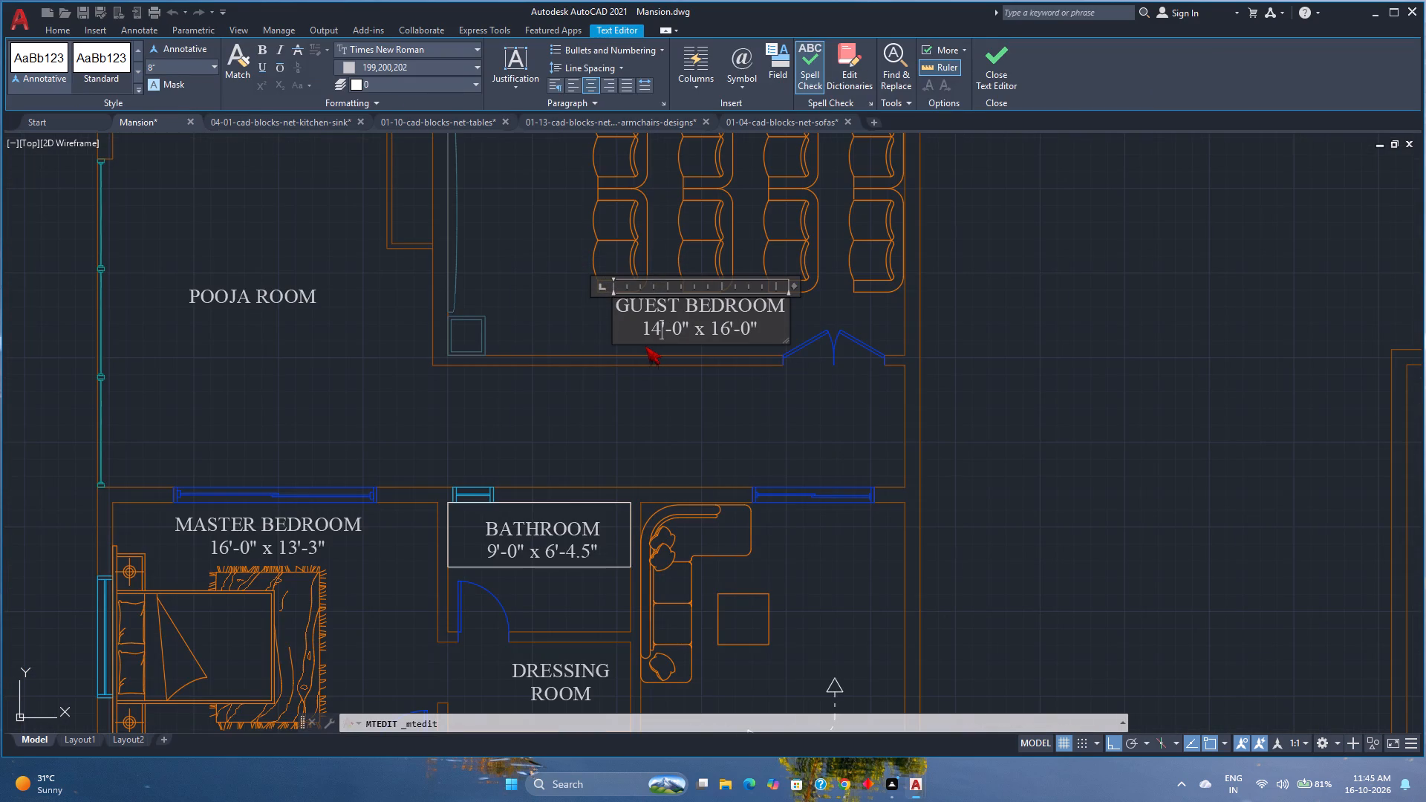
pyautogui.press('BackSpace')
pyautogui.press('BackSpace')
pyautogui.write('22')
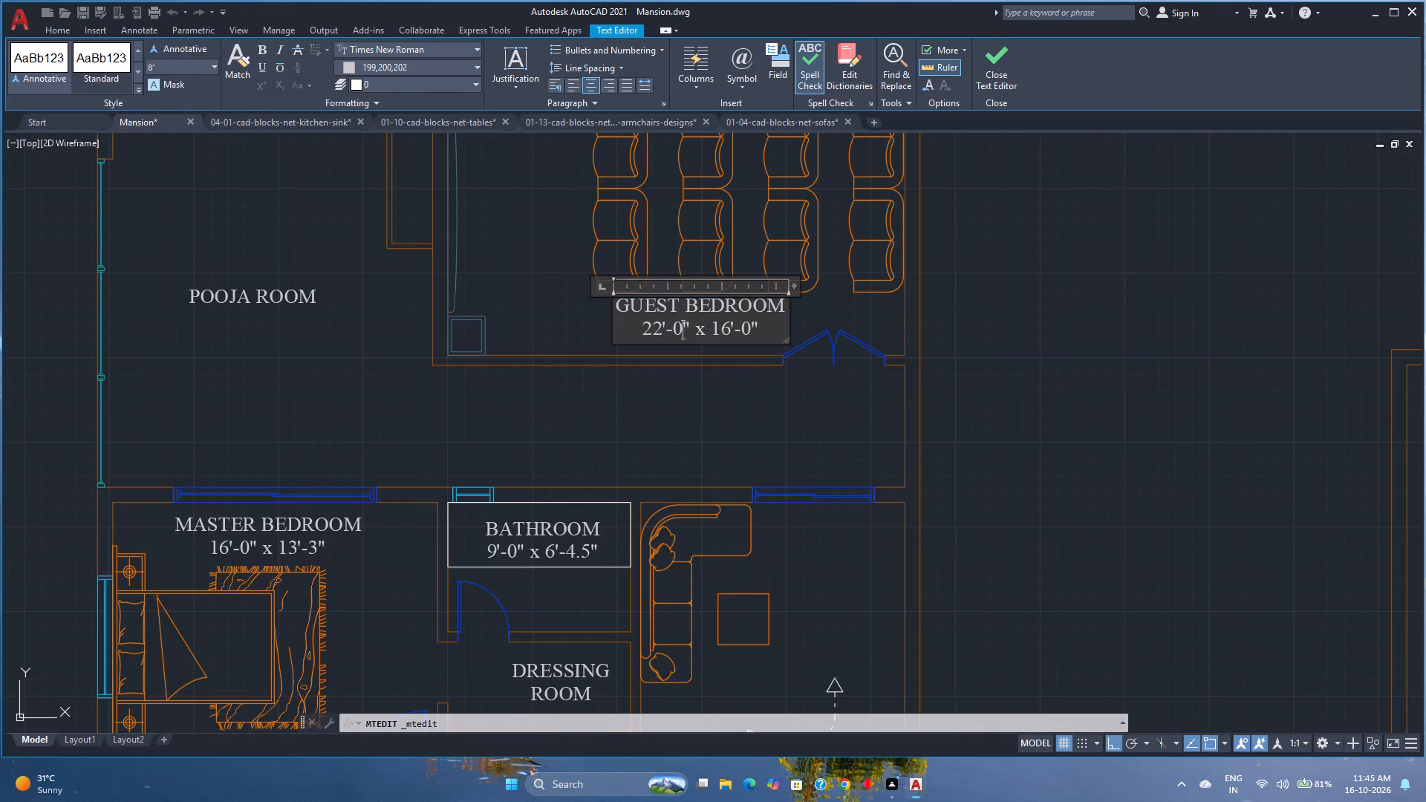
pyautogui.click(680, 330)
pyautogui.press('BackSpace')
pyautogui.press('6')
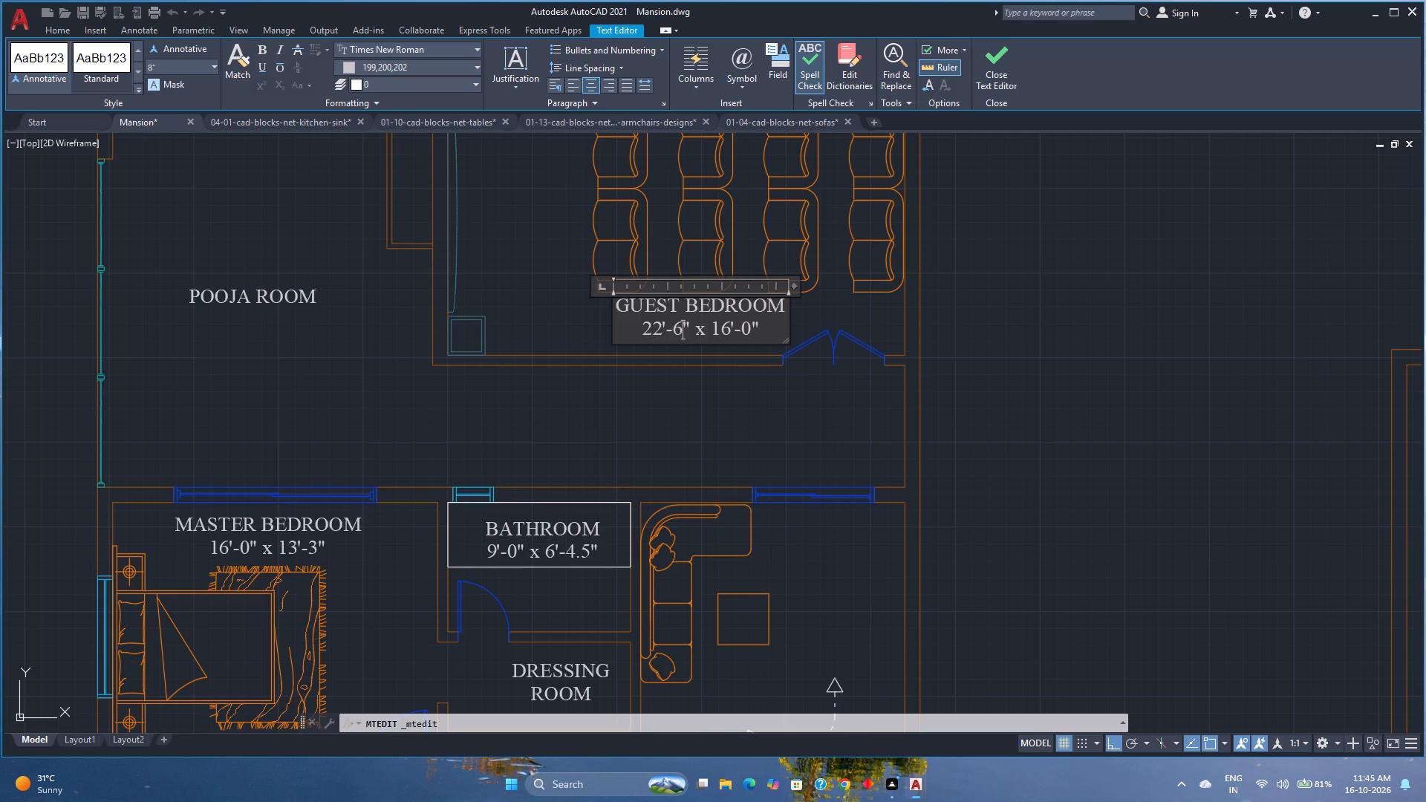
pyautogui.click(731, 330)
pyautogui.press('BackSpace')
pyautogui.press('4')
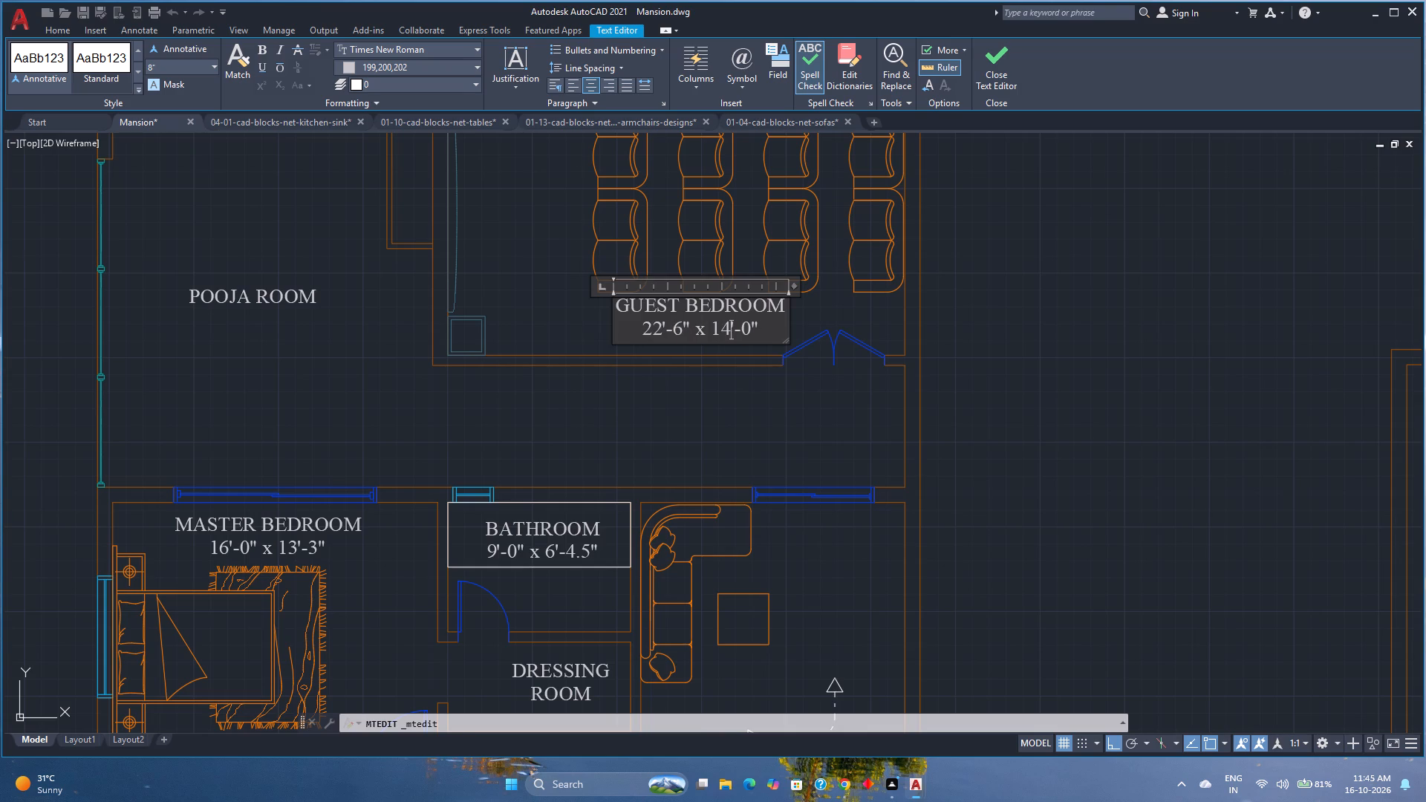
pyautogui.click(752, 332)
pyautogui.press('BackSpace')
pyautogui.press('3')
pyautogui.click(1003, 63)
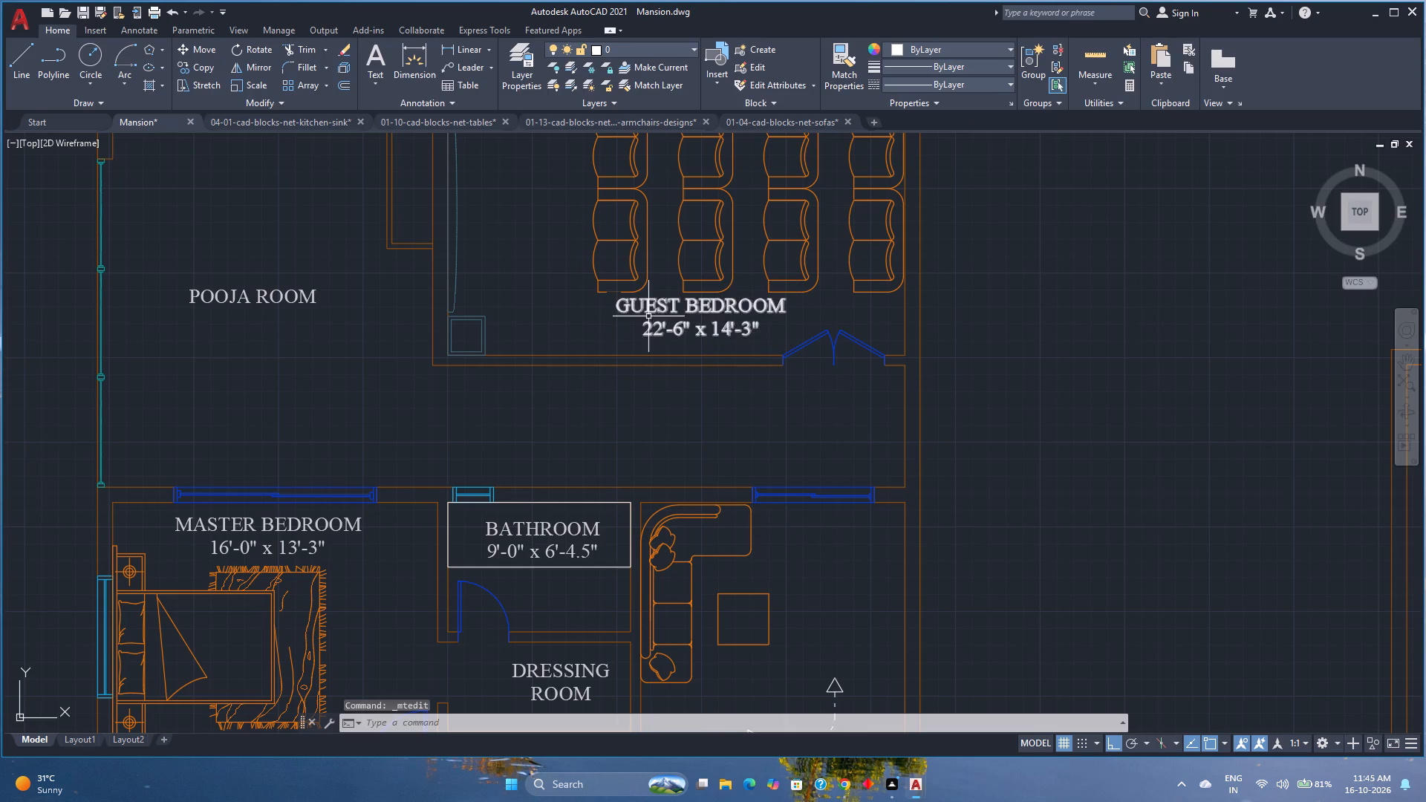
# Rename the seating room's label SCREENING ROOM and widen its text box so the name fits on one line.
pyautogui.doubleClick(668, 302)
pyautogui.scroll(1, 668, 302)
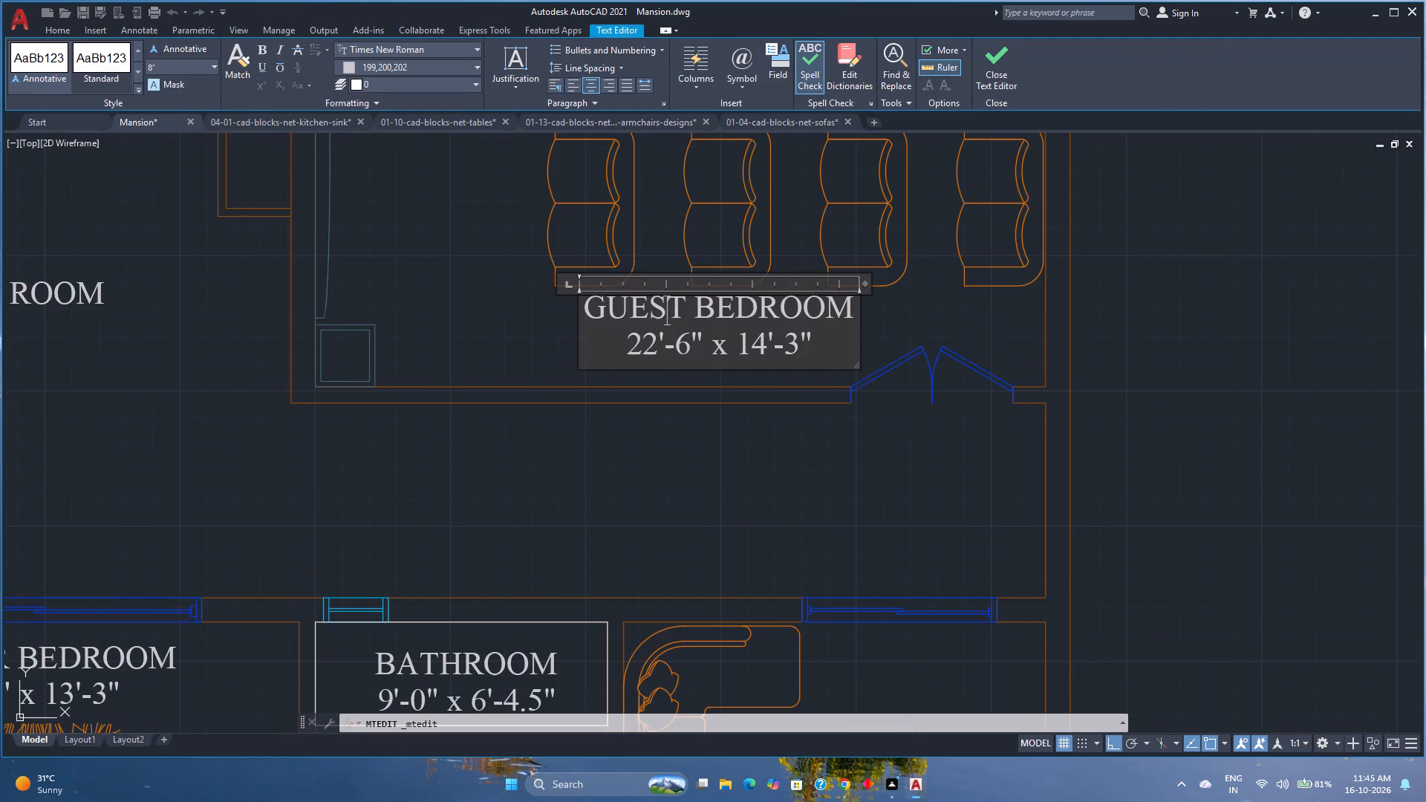
pyautogui.click(755, 311)
pyautogui.press('BackSpace')
pyautogui.press('BackSpace')
pyautogui.press('BackSpace')
pyautogui.press('BackSpace')
pyautogui.press('BackSpace')
pyautogui.press('BackSpace')
pyautogui.press('BackSpace')
pyautogui.press('BackSpace')
pyautogui.press('BackSpace')
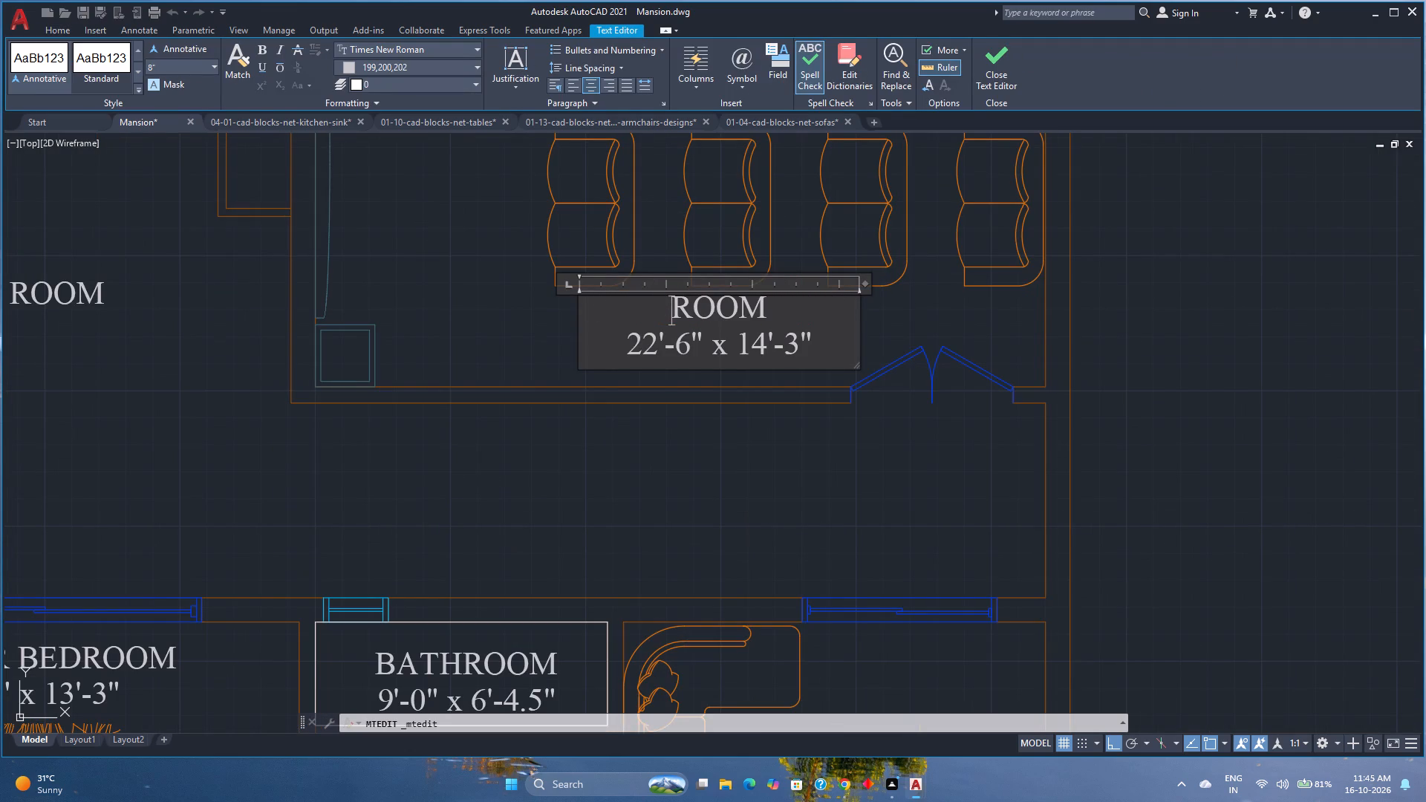
pyautogui.write('SCREENINH')
pyautogui.press('BackSpace')
pyautogui.write('G')
pyautogui.press('space')
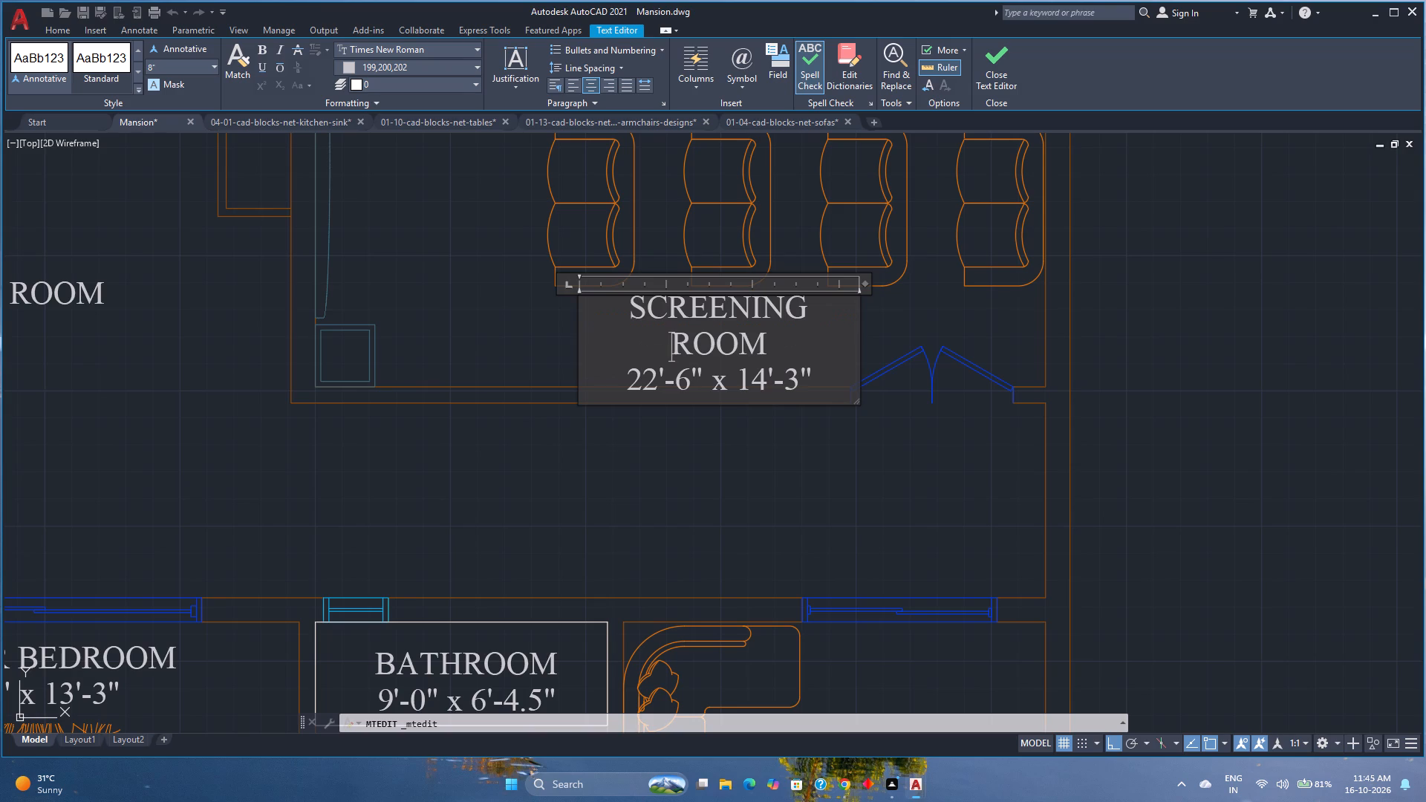
pyautogui.moveTo(866, 284); pyautogui.dragTo(927, 281)
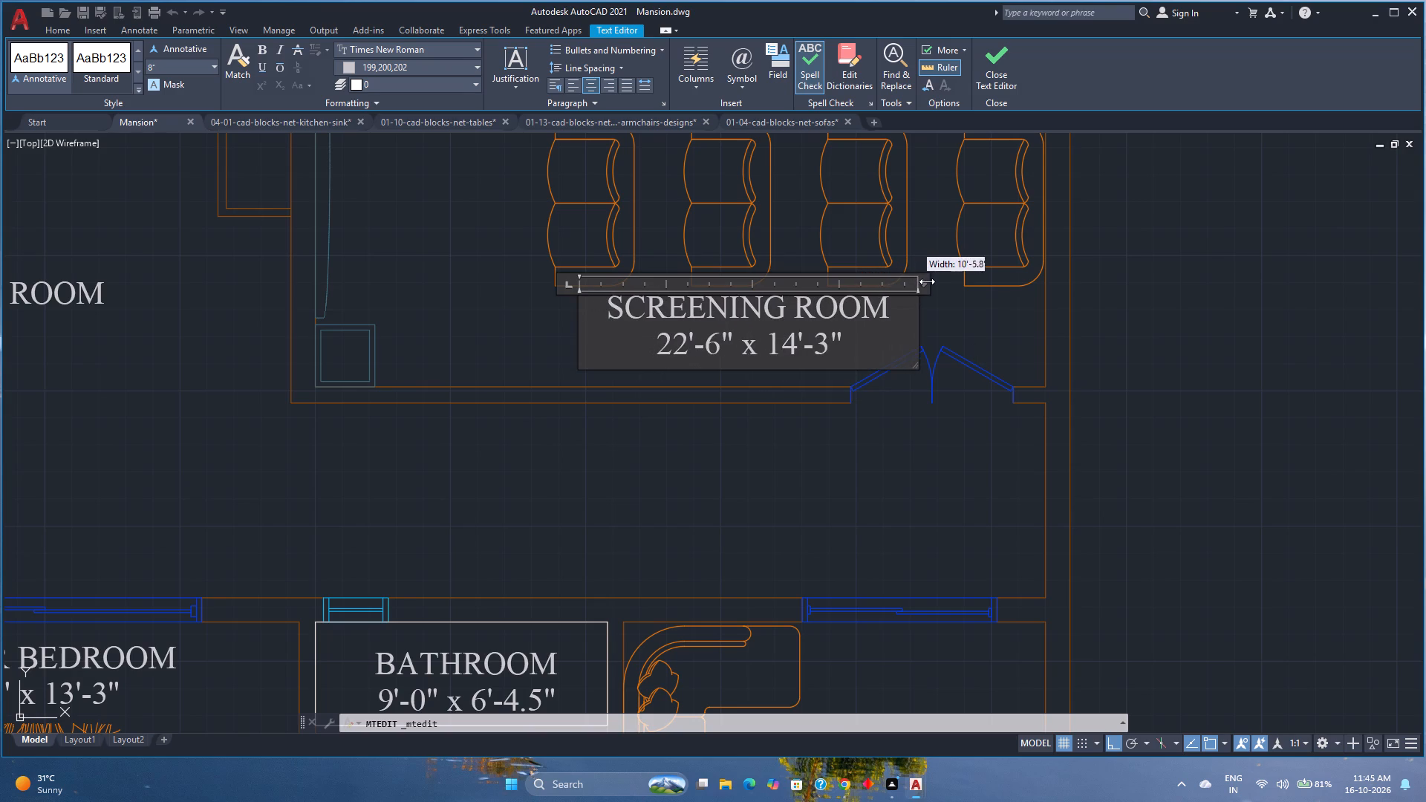
pyautogui.moveTo(927, 281); pyautogui.dragTo(889, 298)
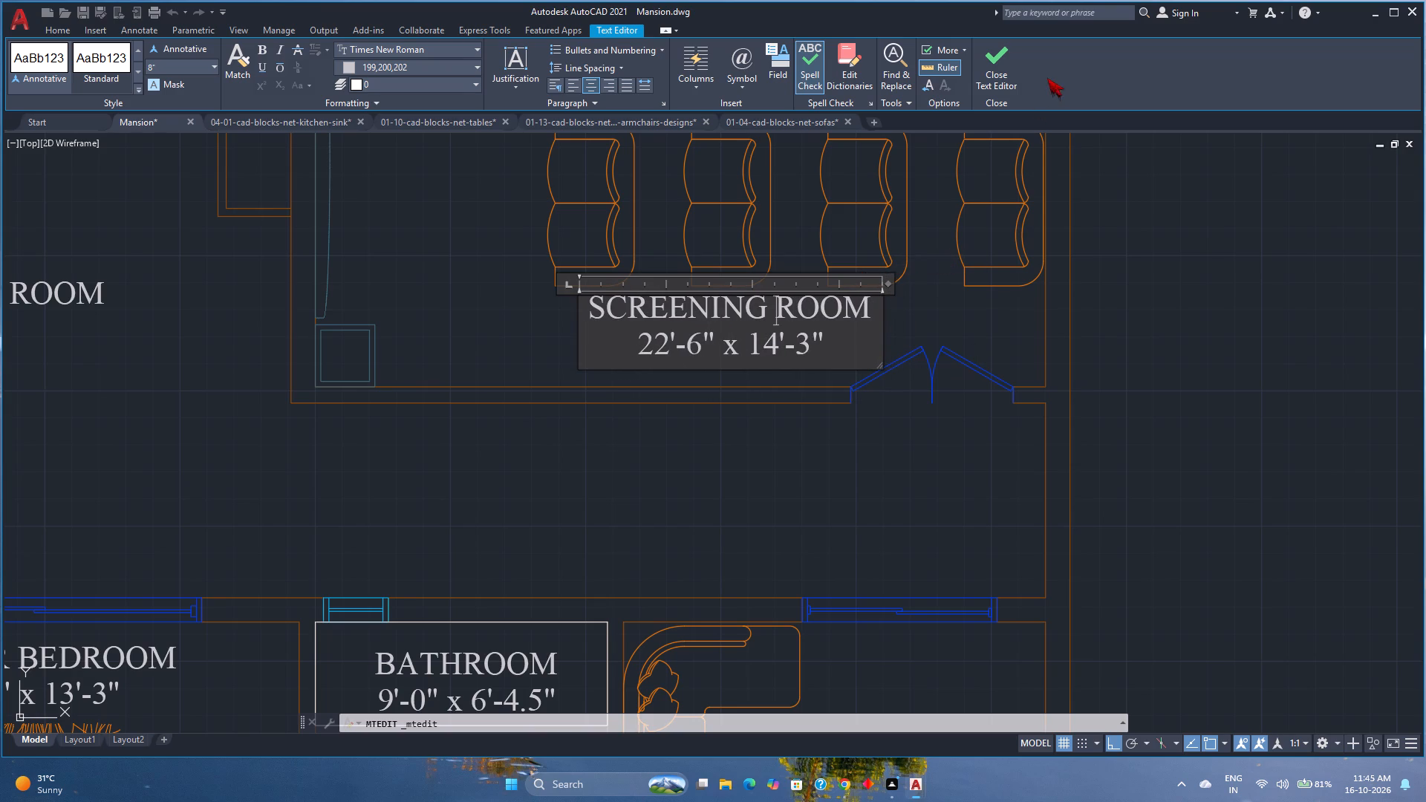
pyautogui.click(1013, 79)
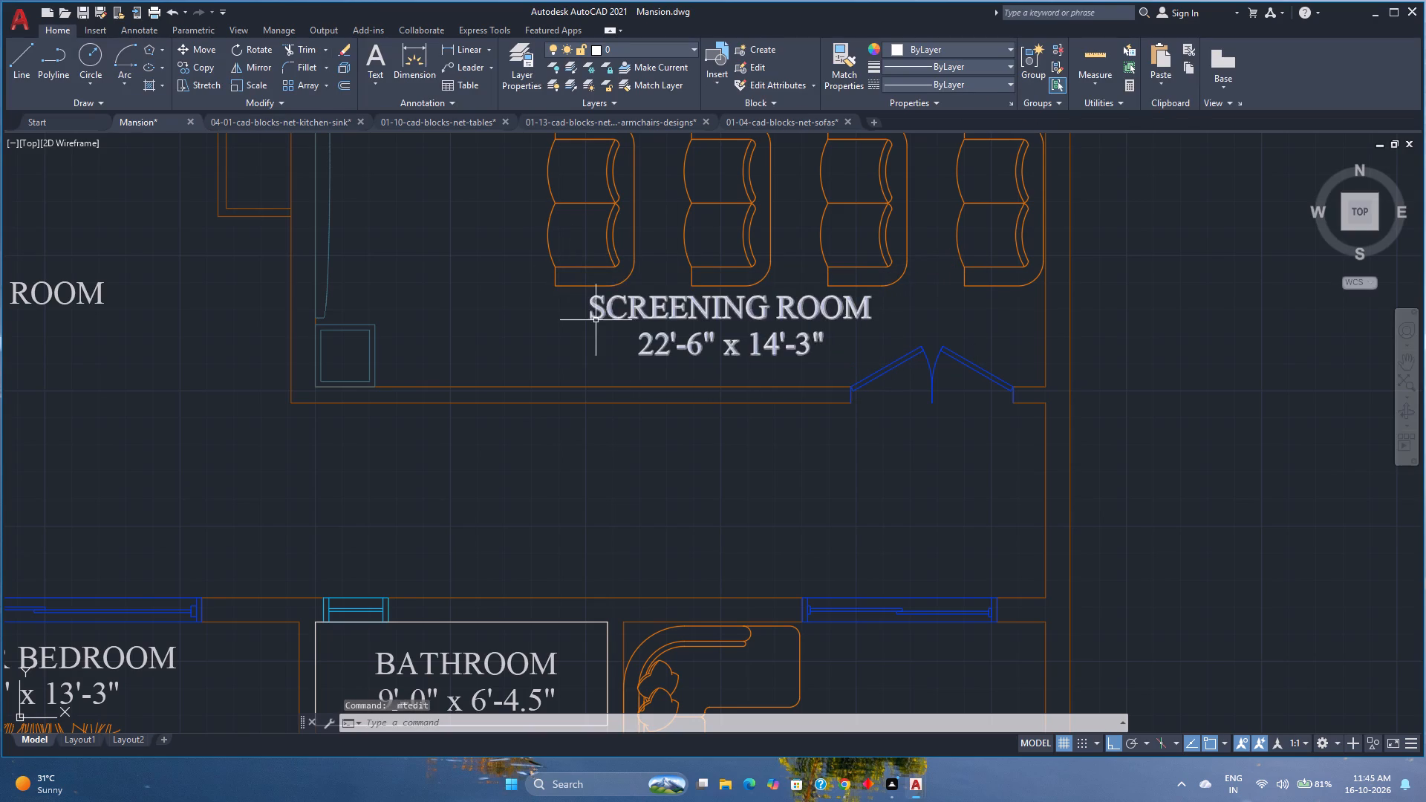
# Move the SCREENING ROOM label slightly down and away from the double door, below the rows of seats.
pyautogui.click(596, 317)
pyautogui.click(582, 295)
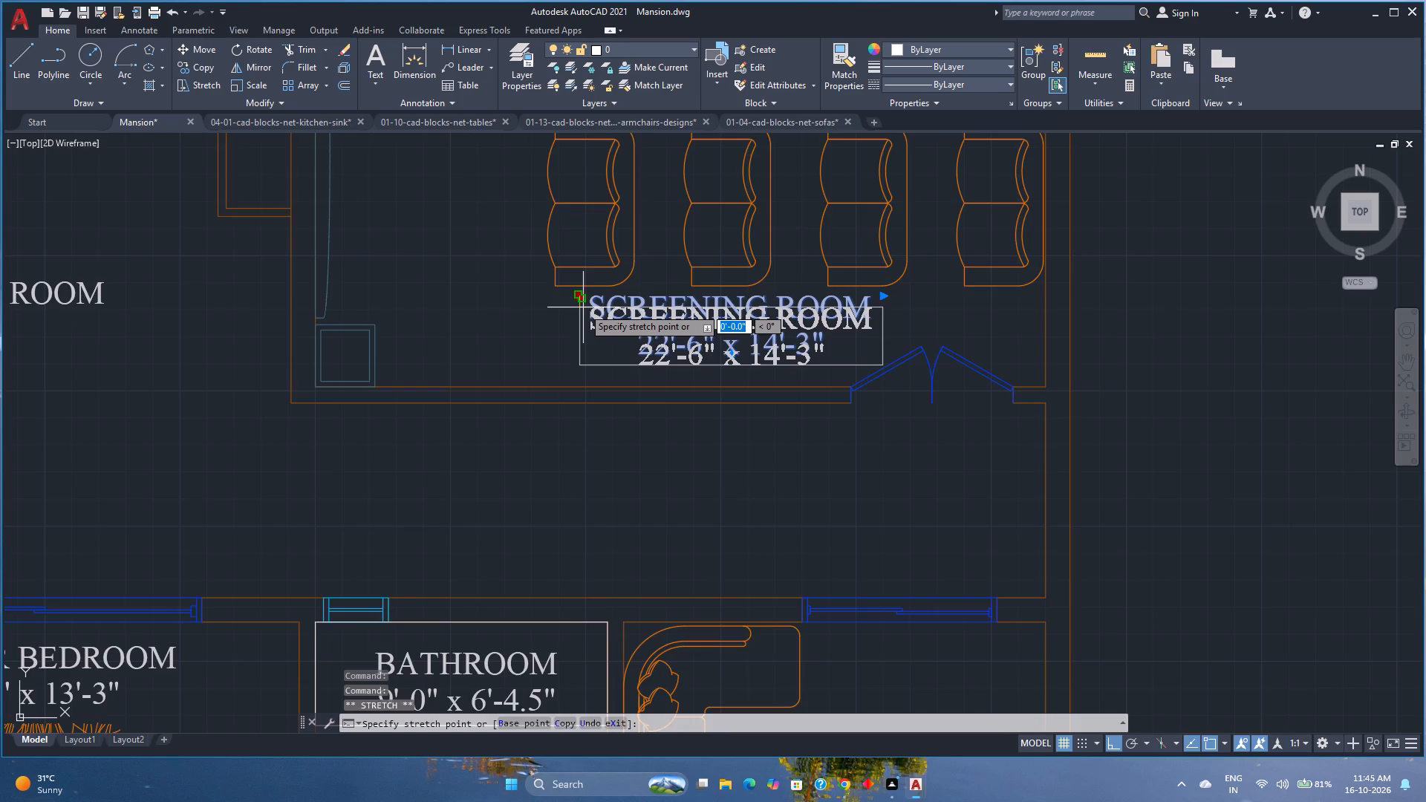
pyautogui.scroll(2, 583, 307)
pyautogui.click(583, 307)
pyautogui.scroll(-3, 583, 307)
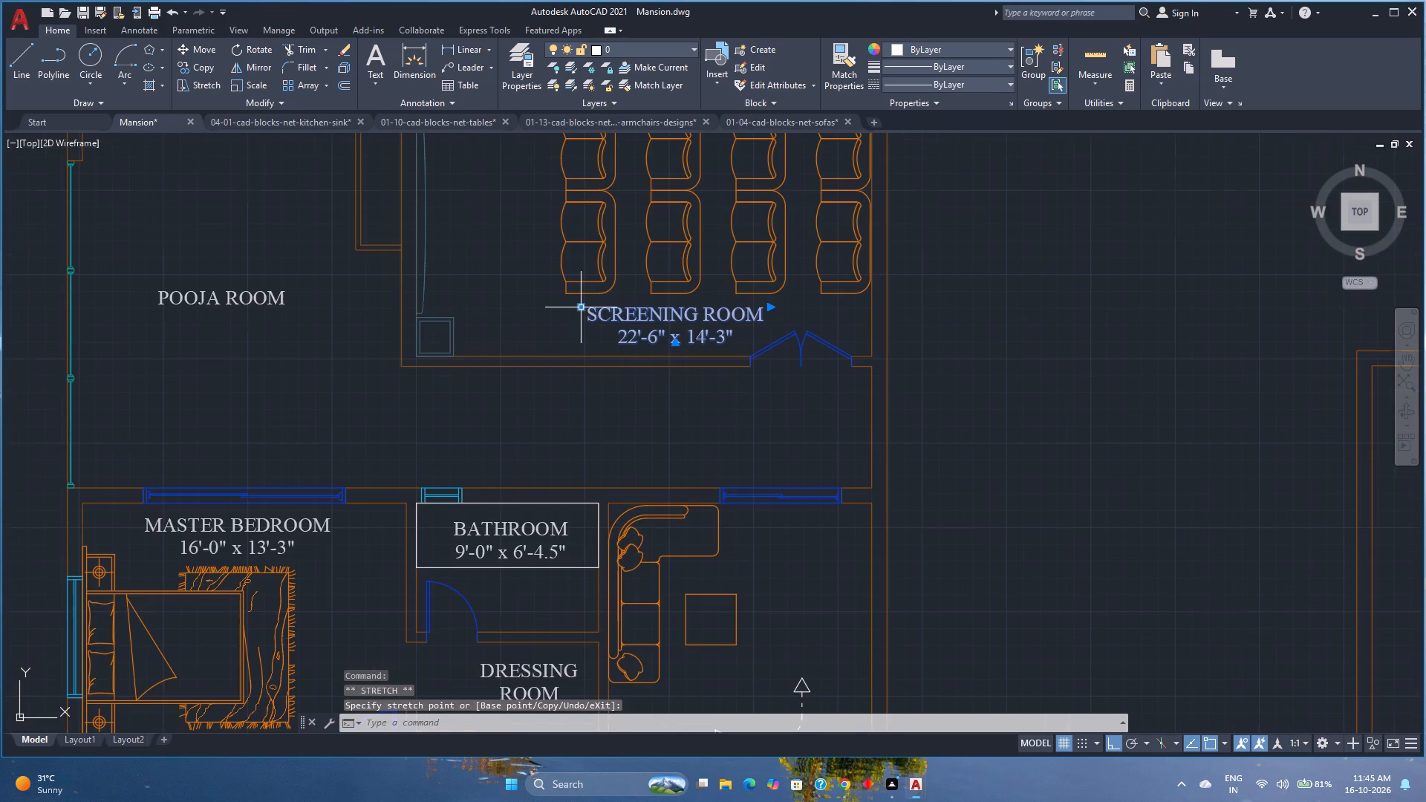
pyautogui.click(583, 307)
pyautogui.click(558, 308)
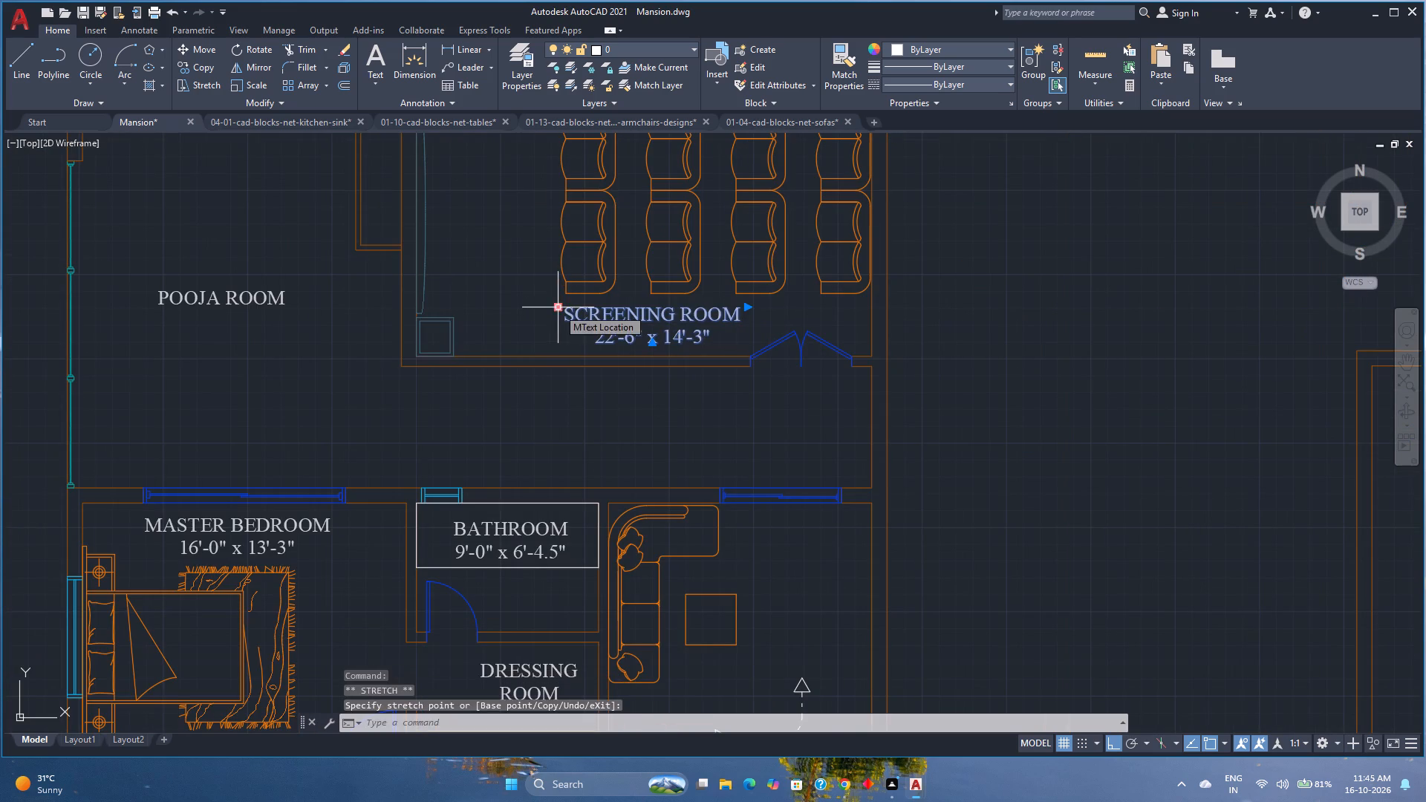
pyautogui.scroll(-2, 558, 308)
pyautogui.press('Escape')
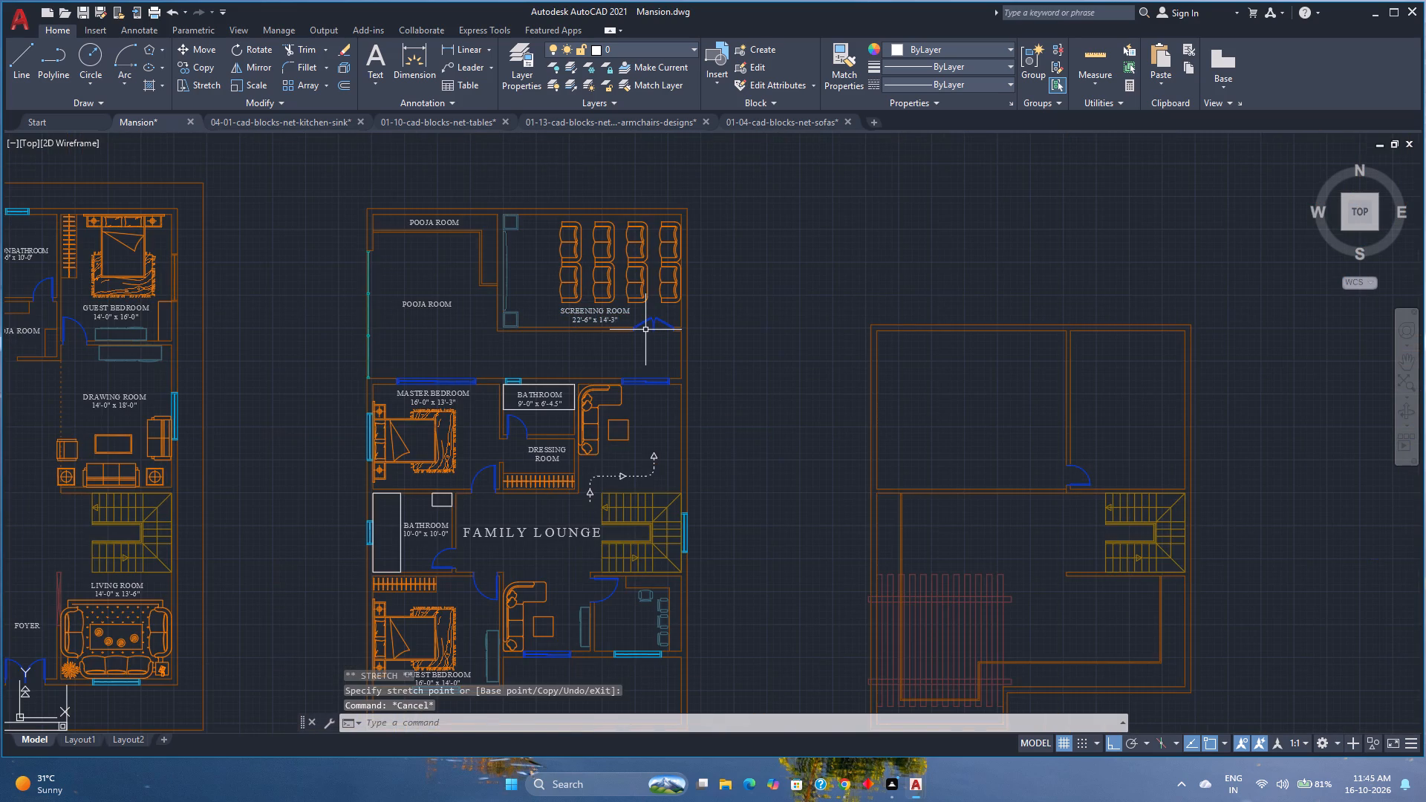
# Save the mansion drawing.
pyautogui.hotkey('ctrl', 's')
# Replace the POOJA ROOM label in the large area beside the screening room with centred text OPEN SPACE.
pyautogui.scroll(-1, 720, 273)
pyautogui.scroll(1, 720, 273)
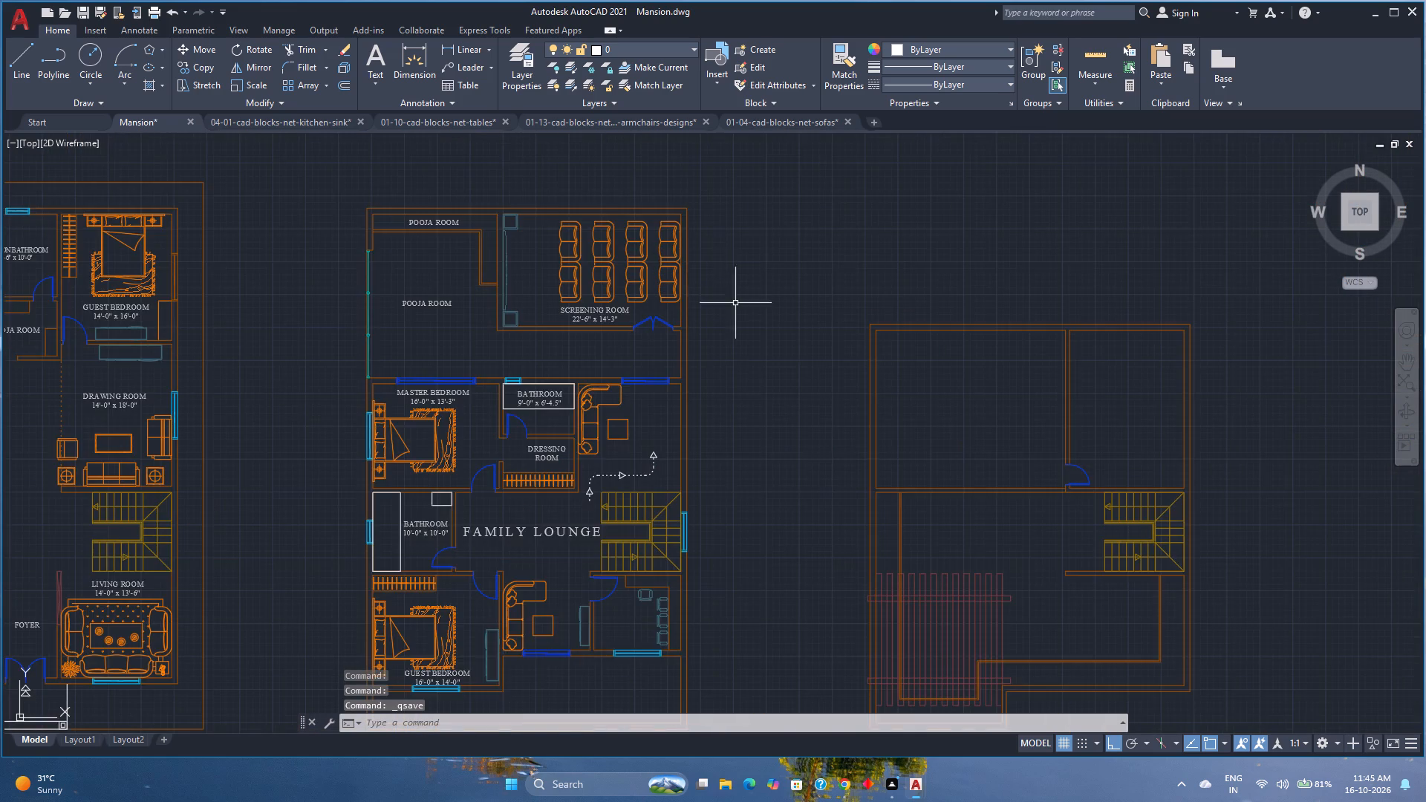
pyautogui.scroll(2, 735, 304)
pyautogui.moveTo(717, 321); pyautogui.dragTo(586, 361, button='middle')
pyautogui.scroll(-2, 586, 361)
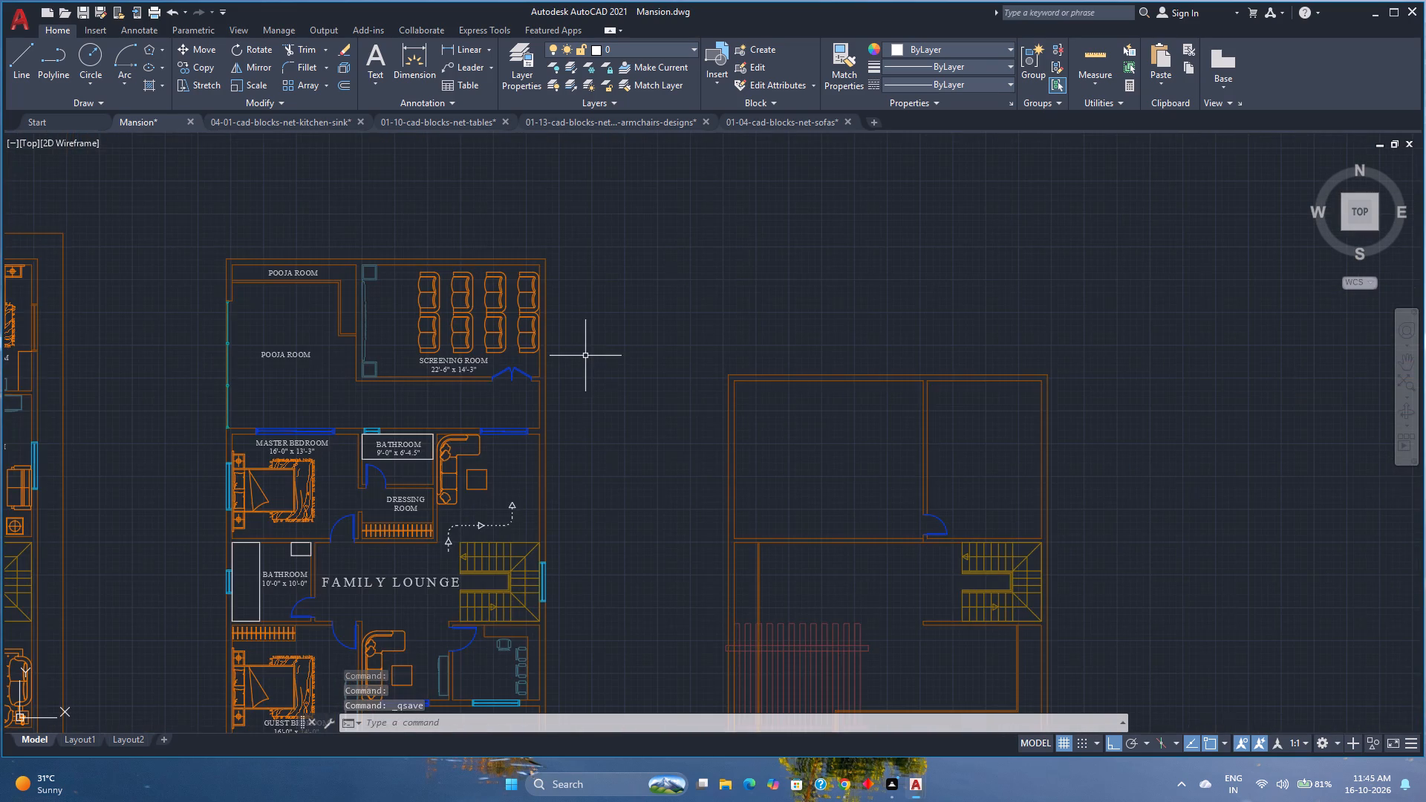
pyautogui.scroll(1, 585, 355)
pyautogui.scroll(-1, 585, 355)
pyautogui.moveTo(579, 371); pyautogui.dragTo(668, 330, button='middle')
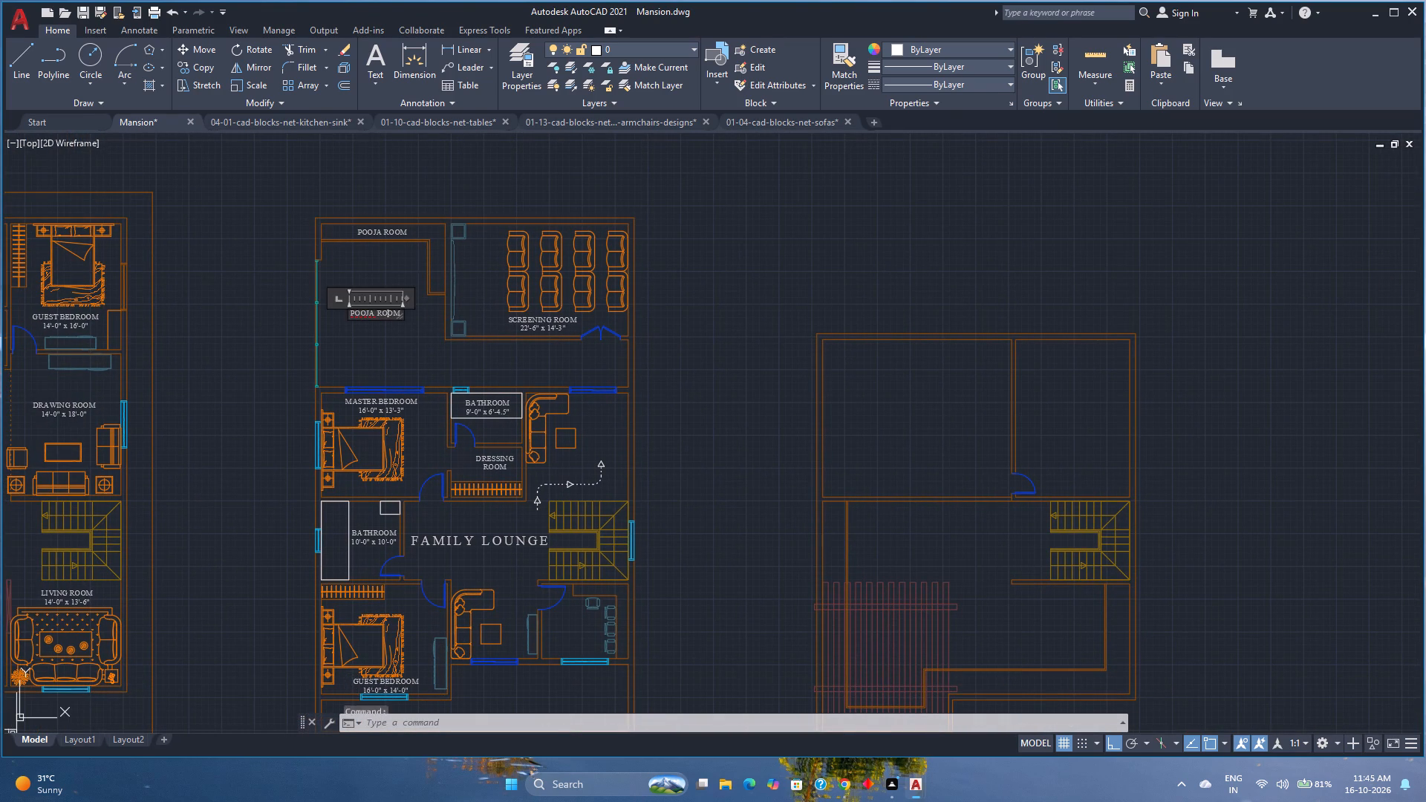
pyautogui.hotkey('ctrl', 'a')
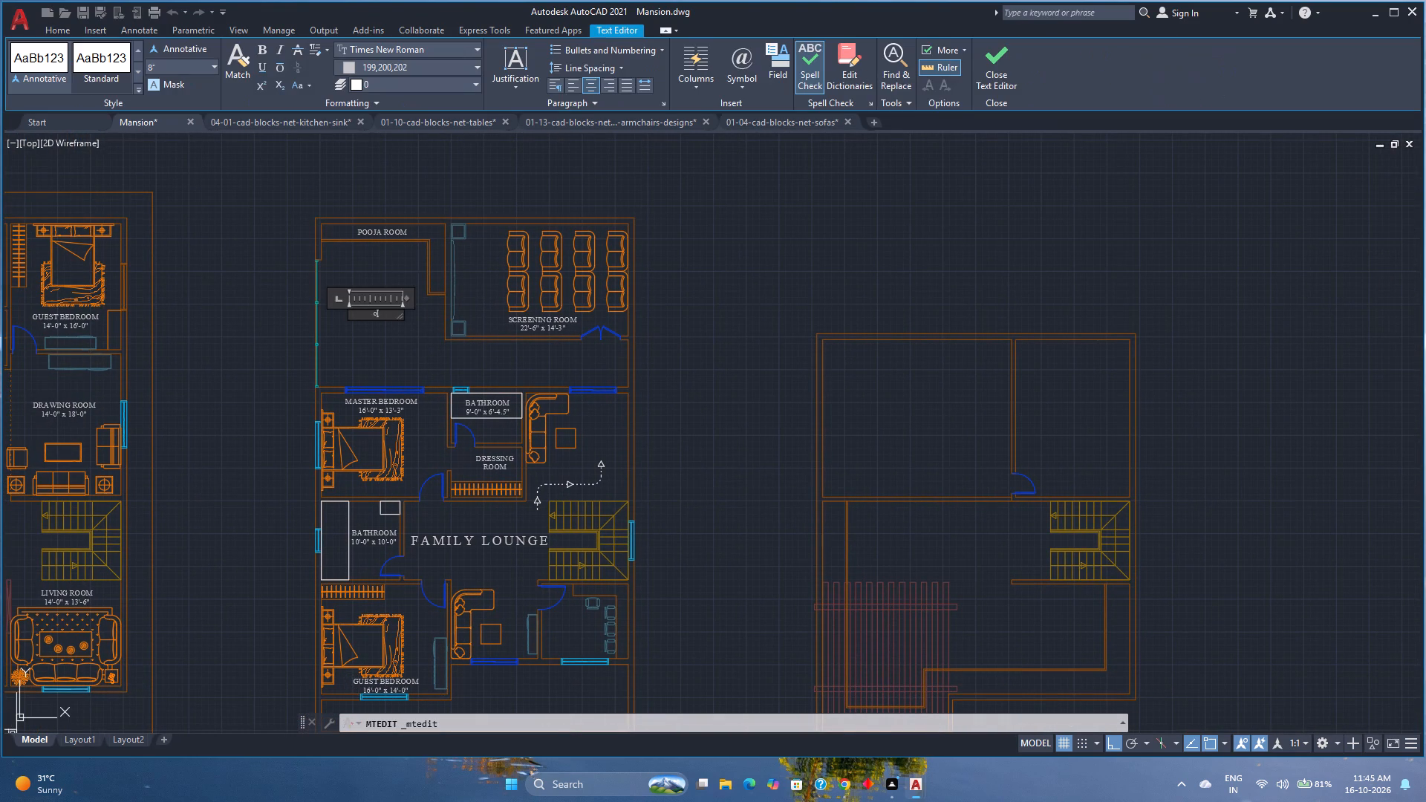
pyautogui.press('BackSpace')
pyautogui.press('BackSpace')
pyautogui.press('BackSpace')
pyautogui.press('BackSpace')
pyautogui.press('BackSpace')
pyautogui.write('open')
pyautogui.press('space')
pyautogui.press('BackSpace')
pyautogui.press('BackSpace')
pyautogui.press('BackSpace')
pyautogui.press('BackSpace')
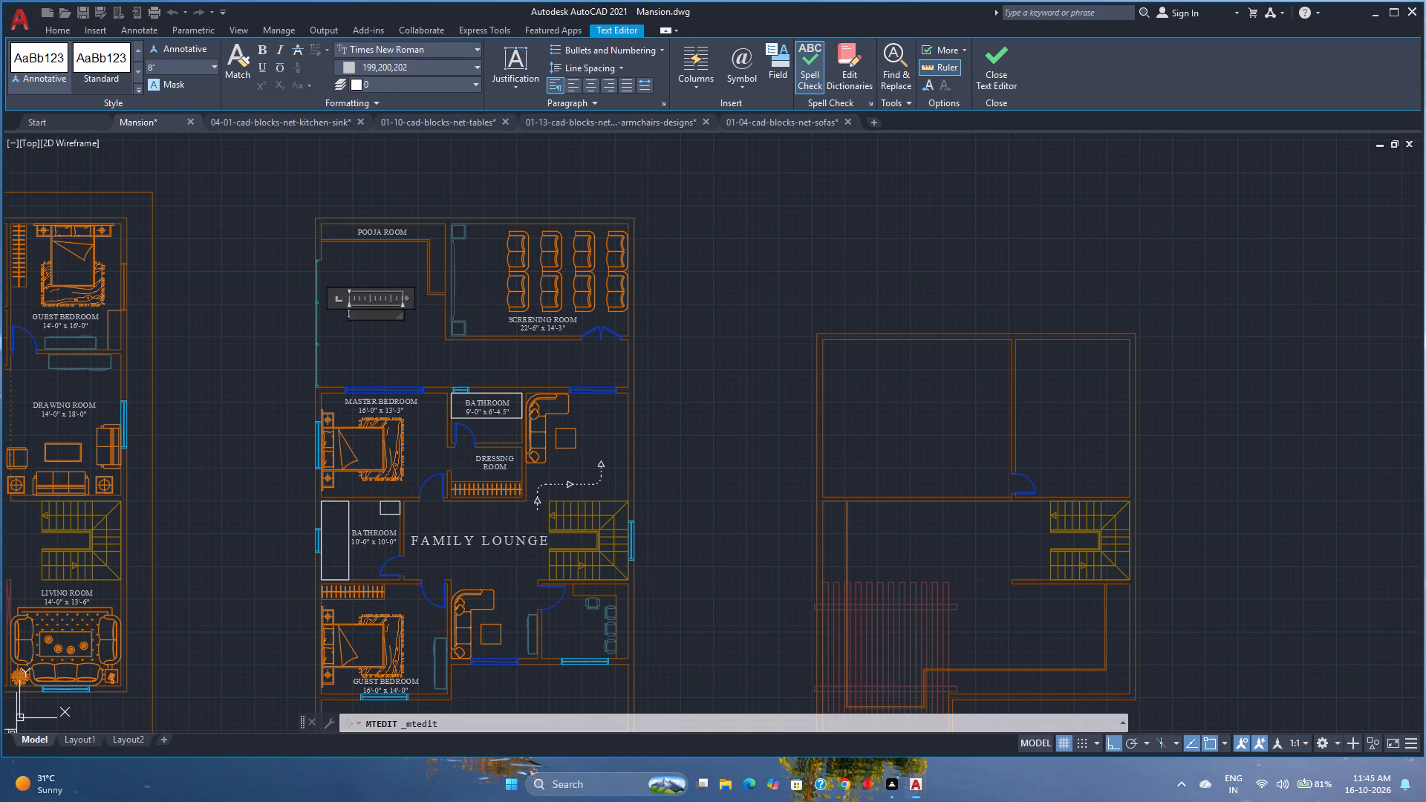
pyautogui.hotkey('ctrl', 'e')
pyautogui.click(588, 83)
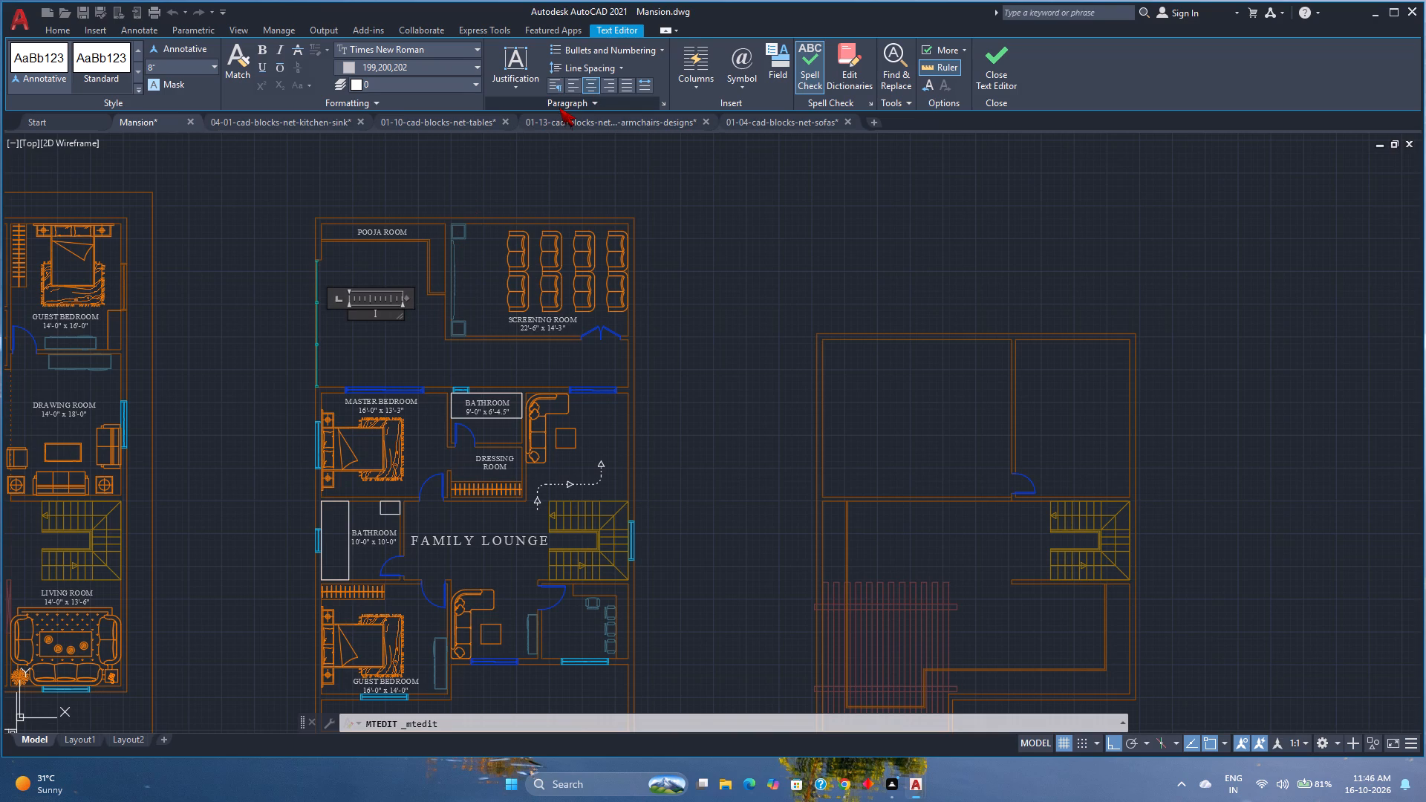
pyautogui.write('OPEN')
pyautogui.press('space')
pyautogui.click(590, 87)
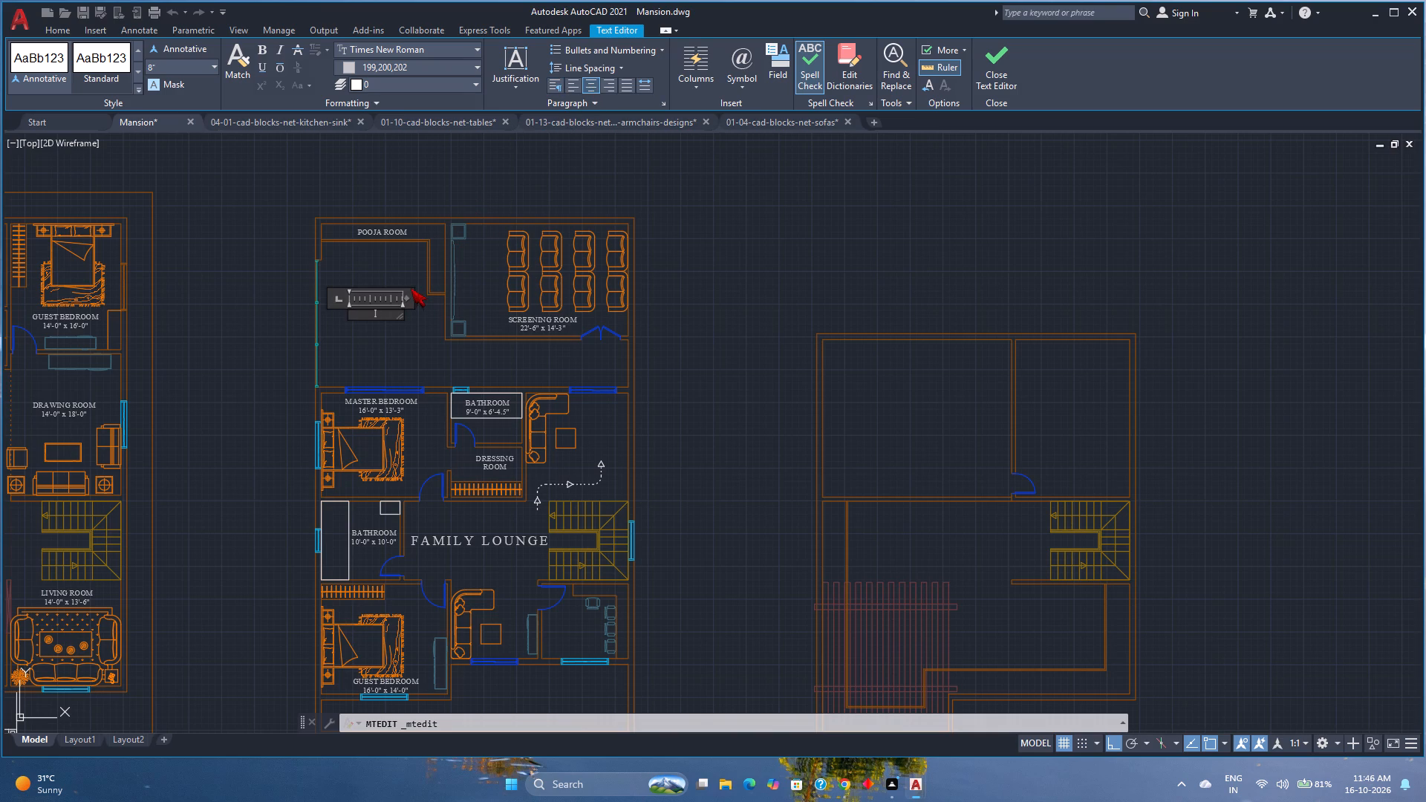
pyautogui.write('OPEN SPACE')
pyautogui.click(986, 71)
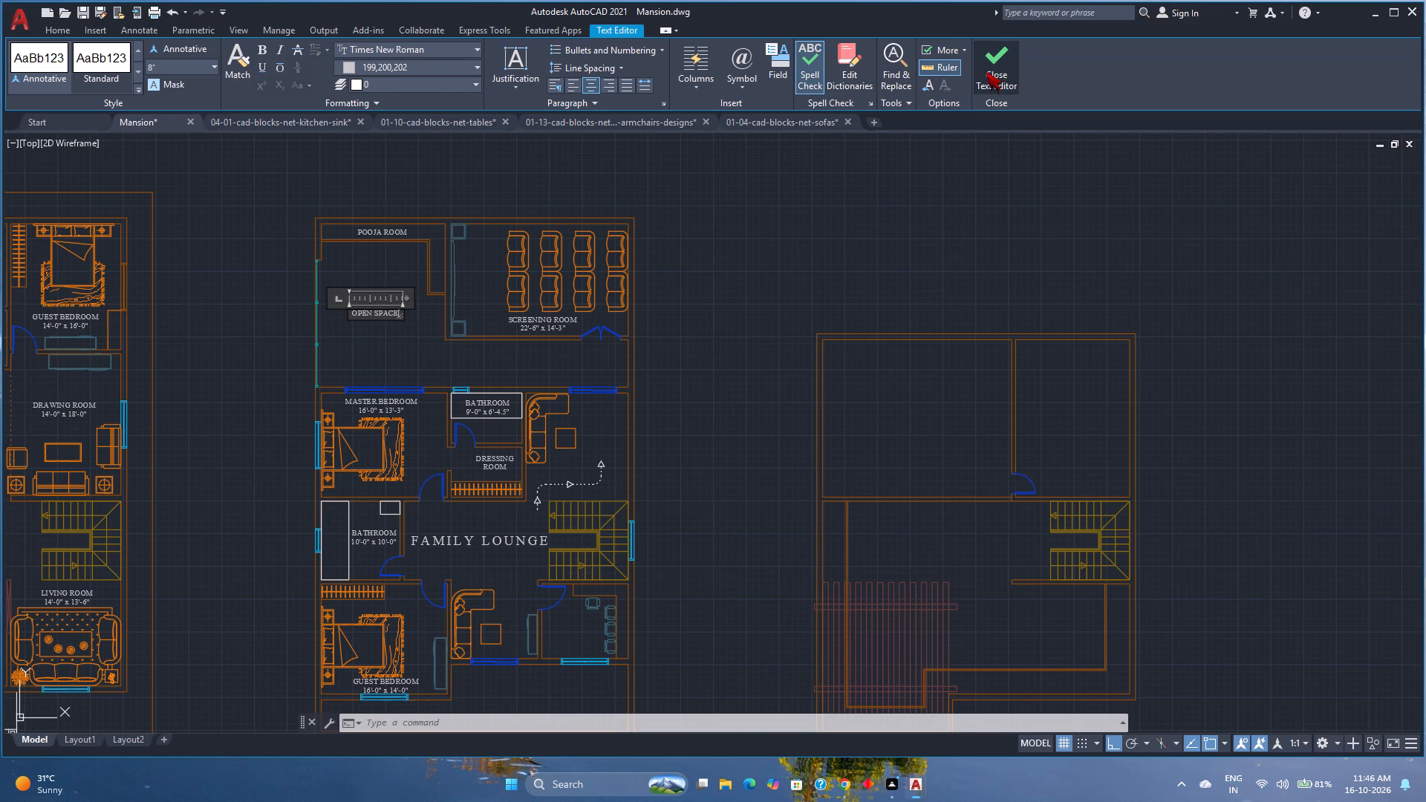
# Replace the POOJA ROOM label in the narrow strip above OPEN SPACE with SMALL GARDEN, widening its text box to fit one line.
pyautogui.scroll(3, 377, 230)
pyautogui.doubleClick(371, 238)
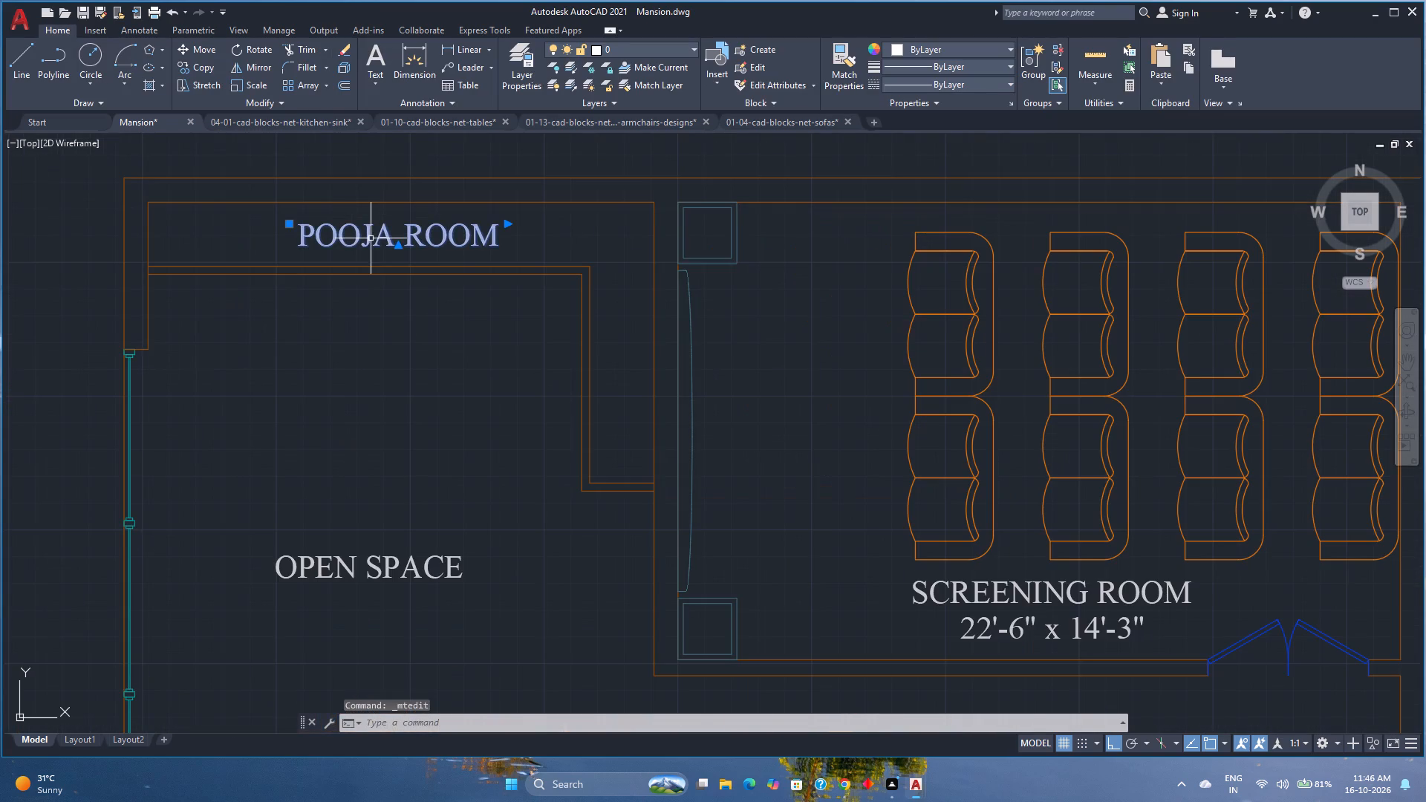
pyautogui.hotkey('ctrl', 'a')
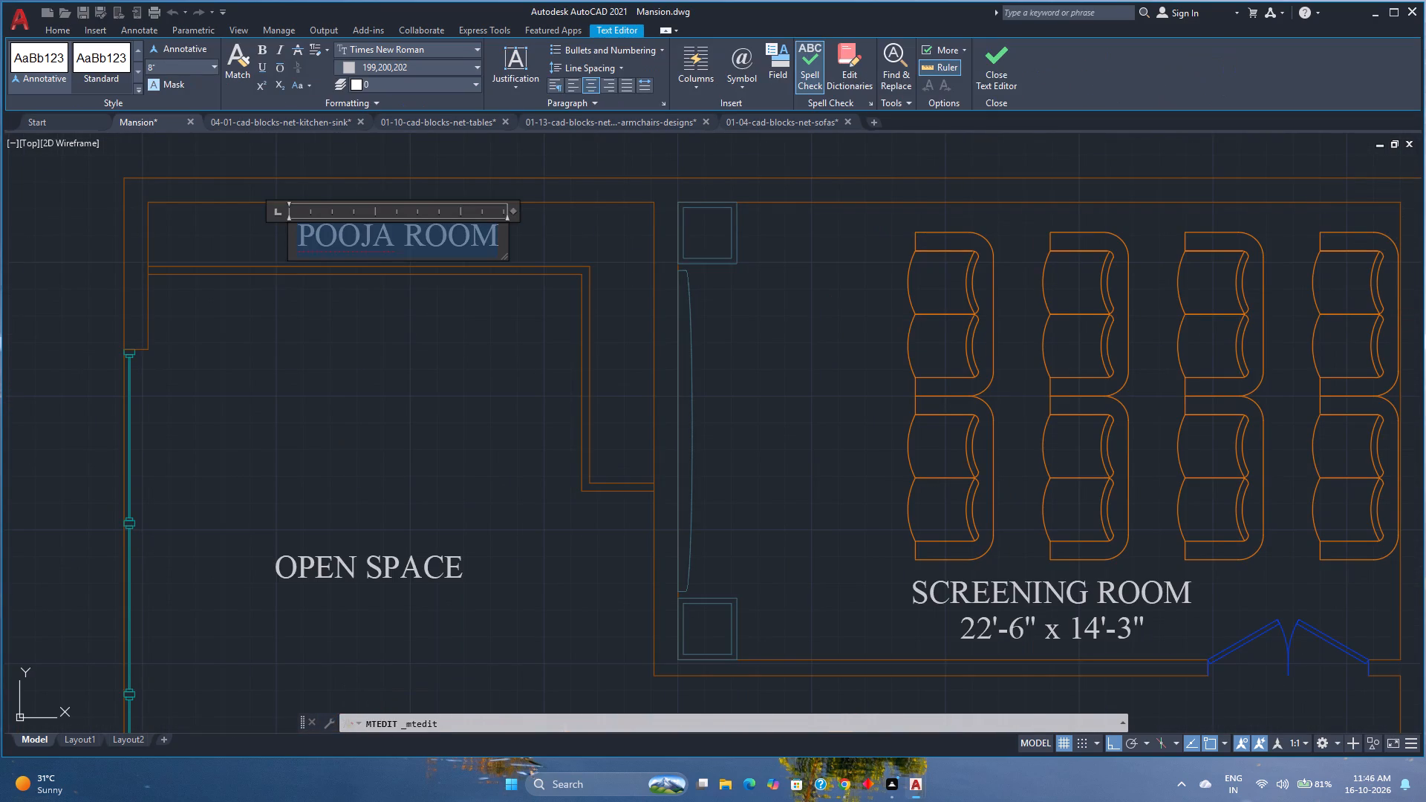
pyautogui.write('GA')
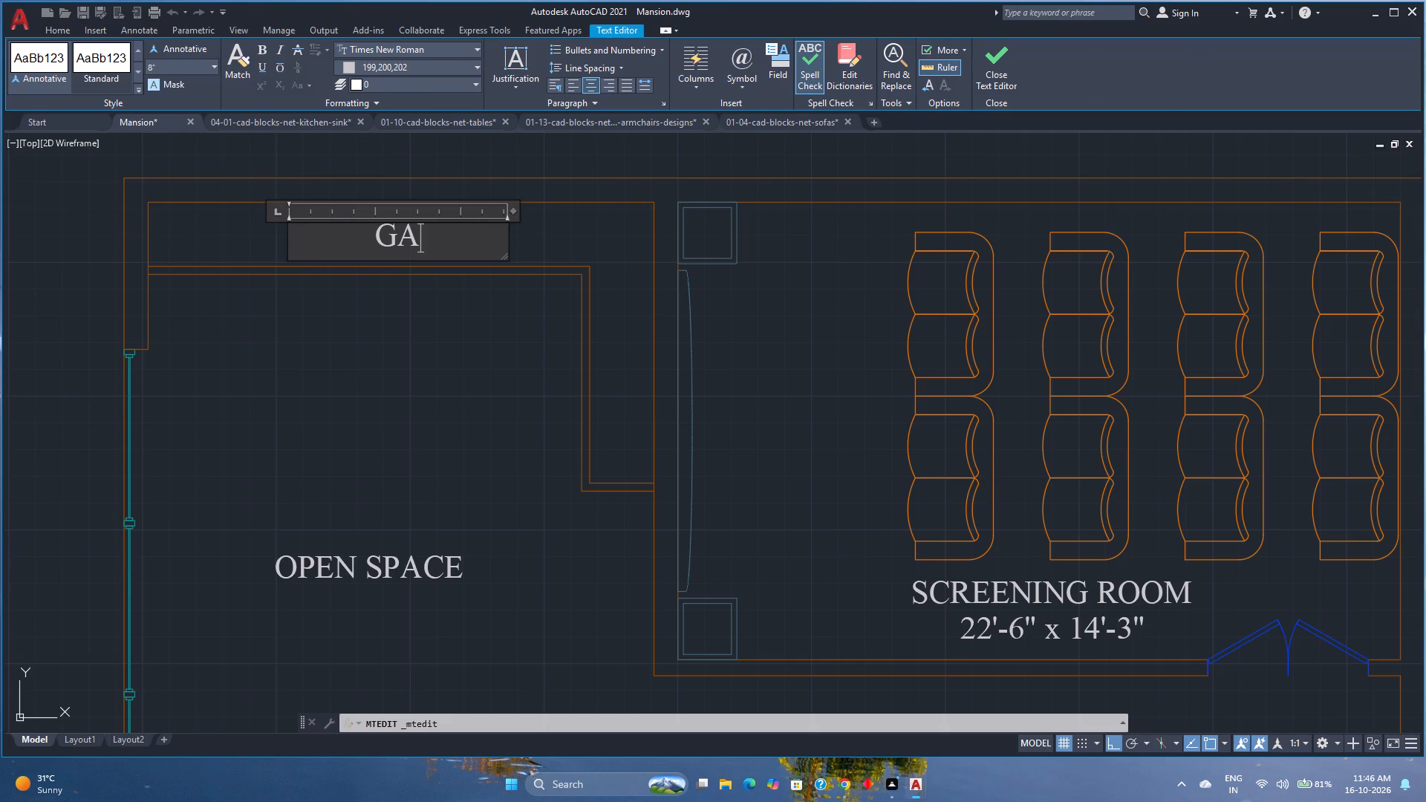
pyautogui.write('RDENIN')
pyautogui.press('BackSpace')
pyautogui.press('BackSpace')
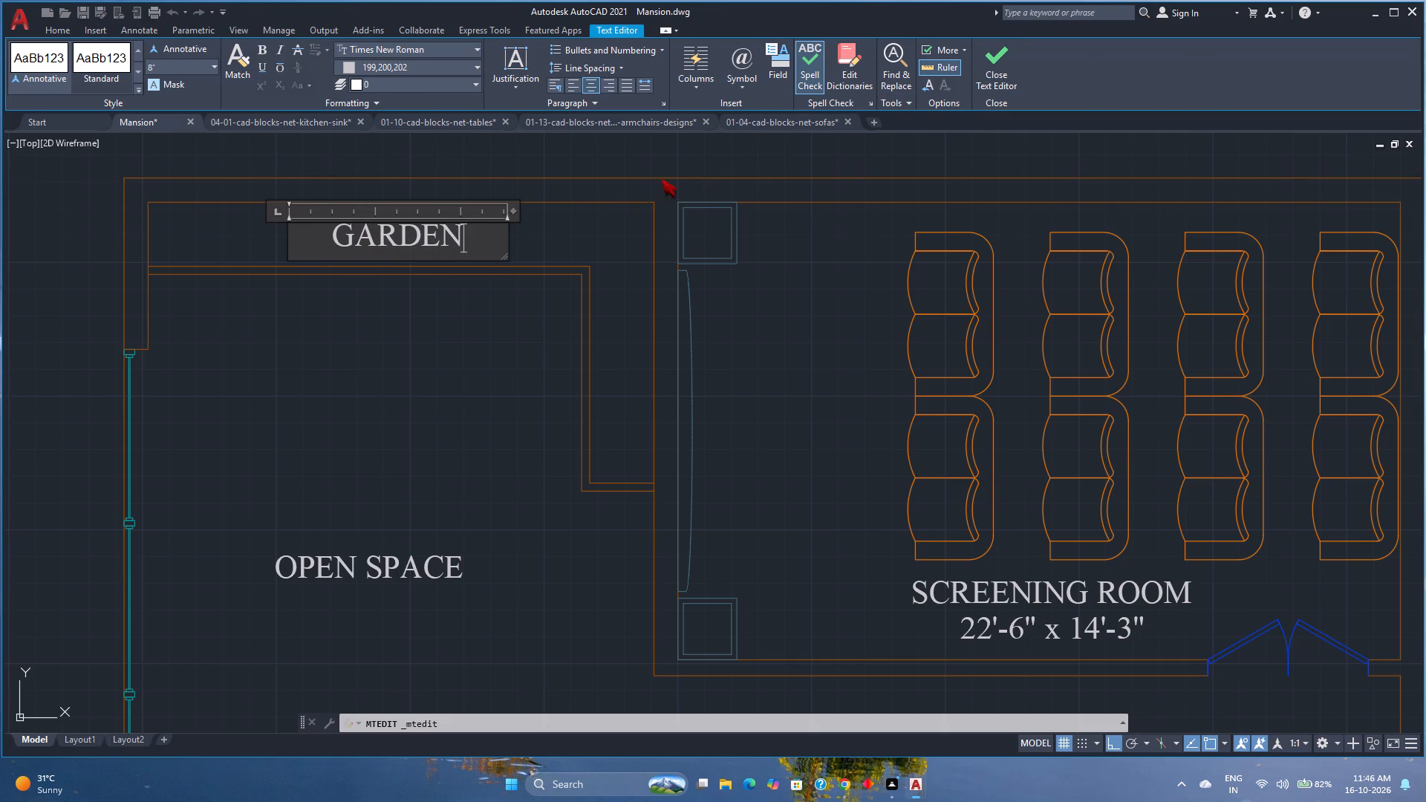
pyautogui.press('Left')
pyautogui.press('Left')
pyautogui.press('Left')
pyautogui.press('Left')
pyautogui.press('Left')
pyautogui.press('Left')
pyautogui.press('Left')
pyautogui.press('Left')
pyautogui.press('Left')
pyautogui.write('AM')
pyautogui.press('BackSpace')
pyautogui.press('BackSpace')
pyautogui.write('SA')
pyautogui.press('BackSpace')
pyautogui.write('MALL')
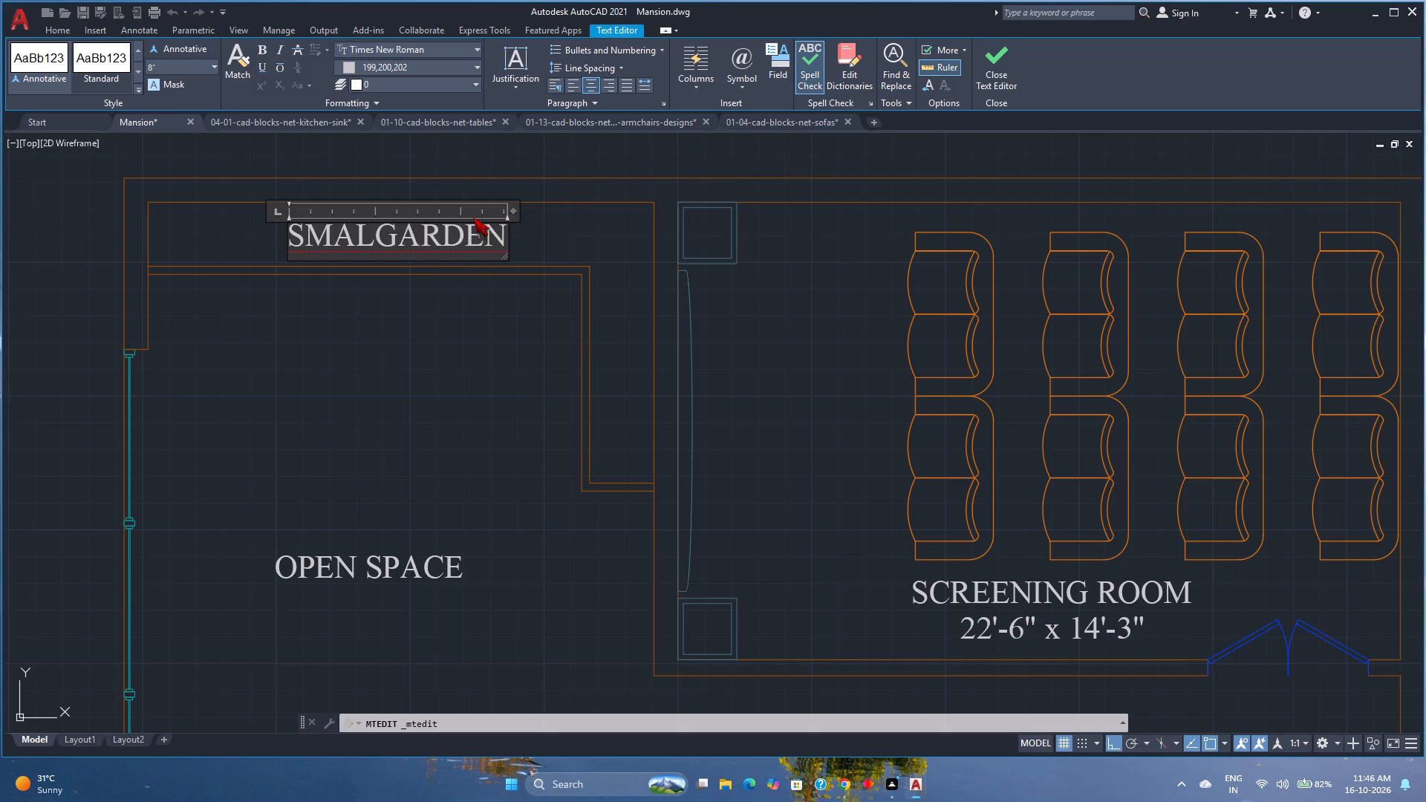
pyautogui.press('space')
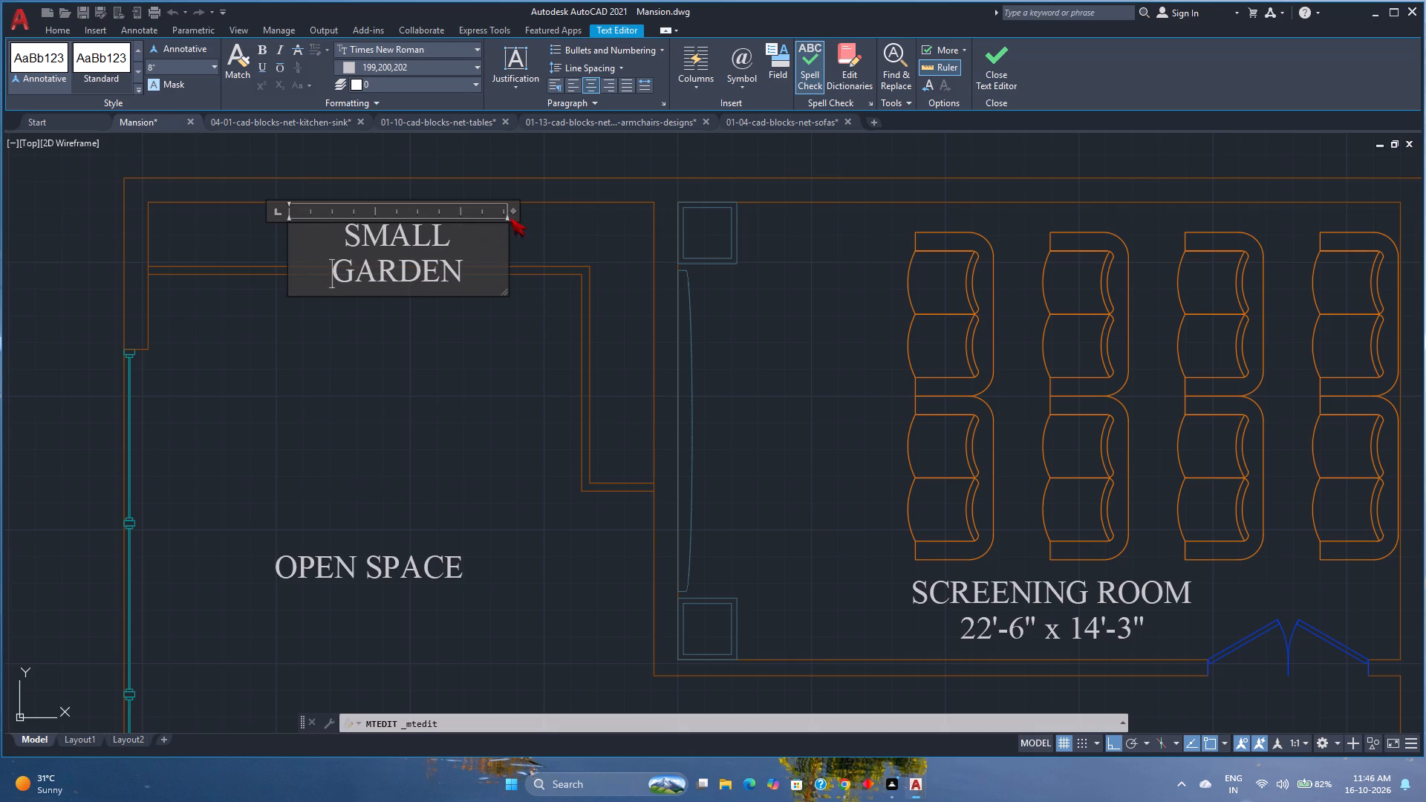
pyautogui.click(507, 210)
pyautogui.moveTo(515, 210); pyautogui.dragTo(642, 221)
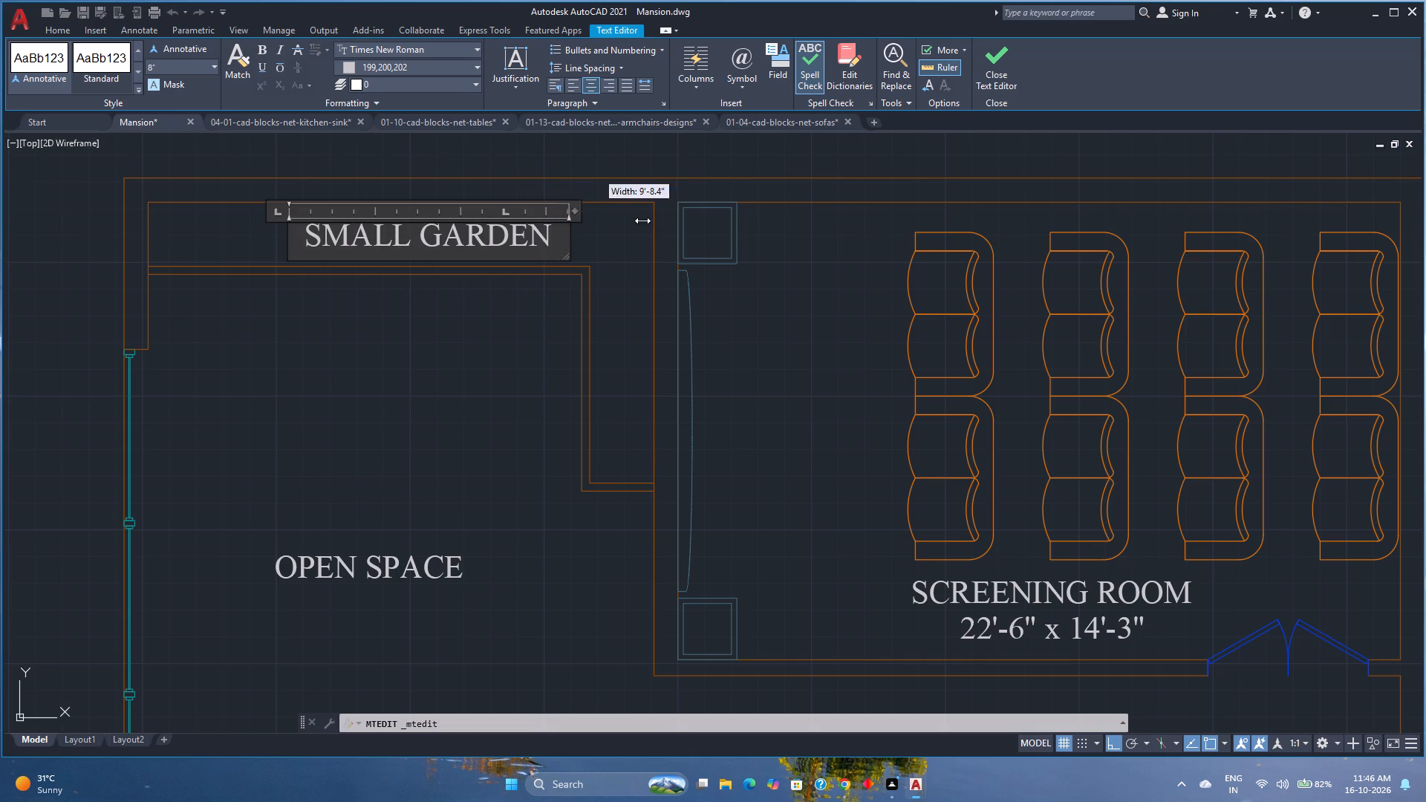
pyautogui.moveTo(642, 221); pyautogui.dragTo(675, 215)
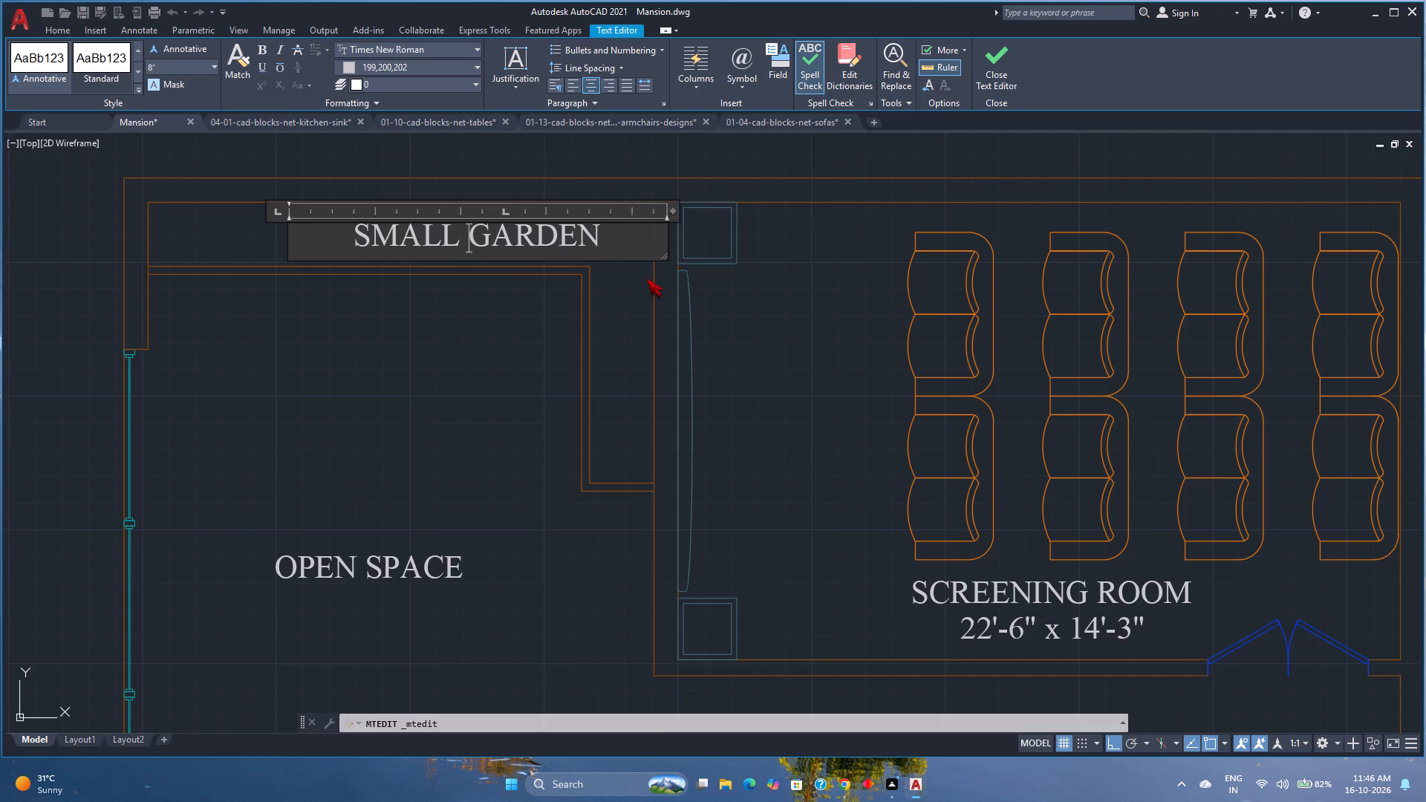
# Set the SMALL GARDEN text's tracking to 2.2 and widen its text box to about 13'-9" so it stays on one line.
pyautogui.moveTo(619, 245); pyautogui.dragTo(335, 253)
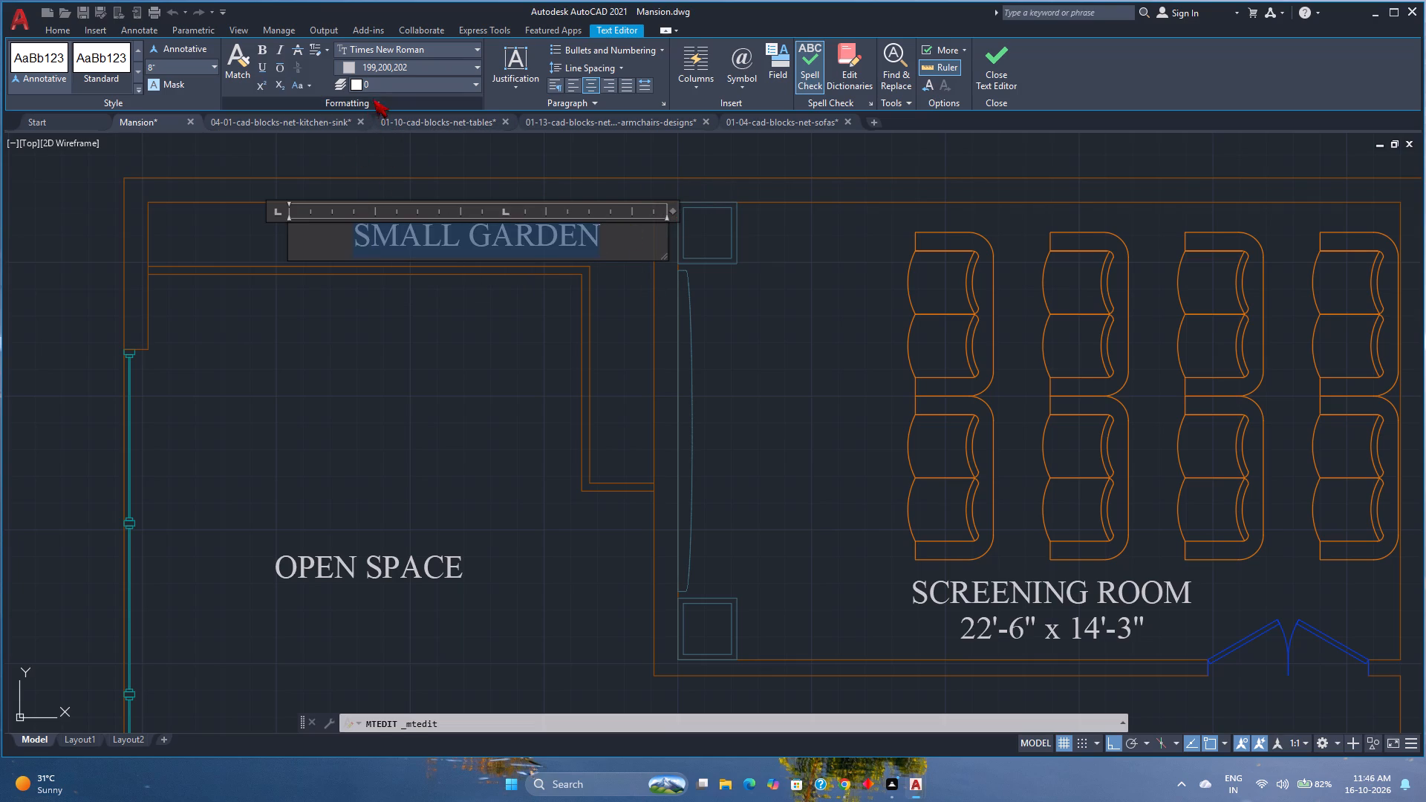
pyautogui.click(373, 99)
pyautogui.tripleClick(368, 134)
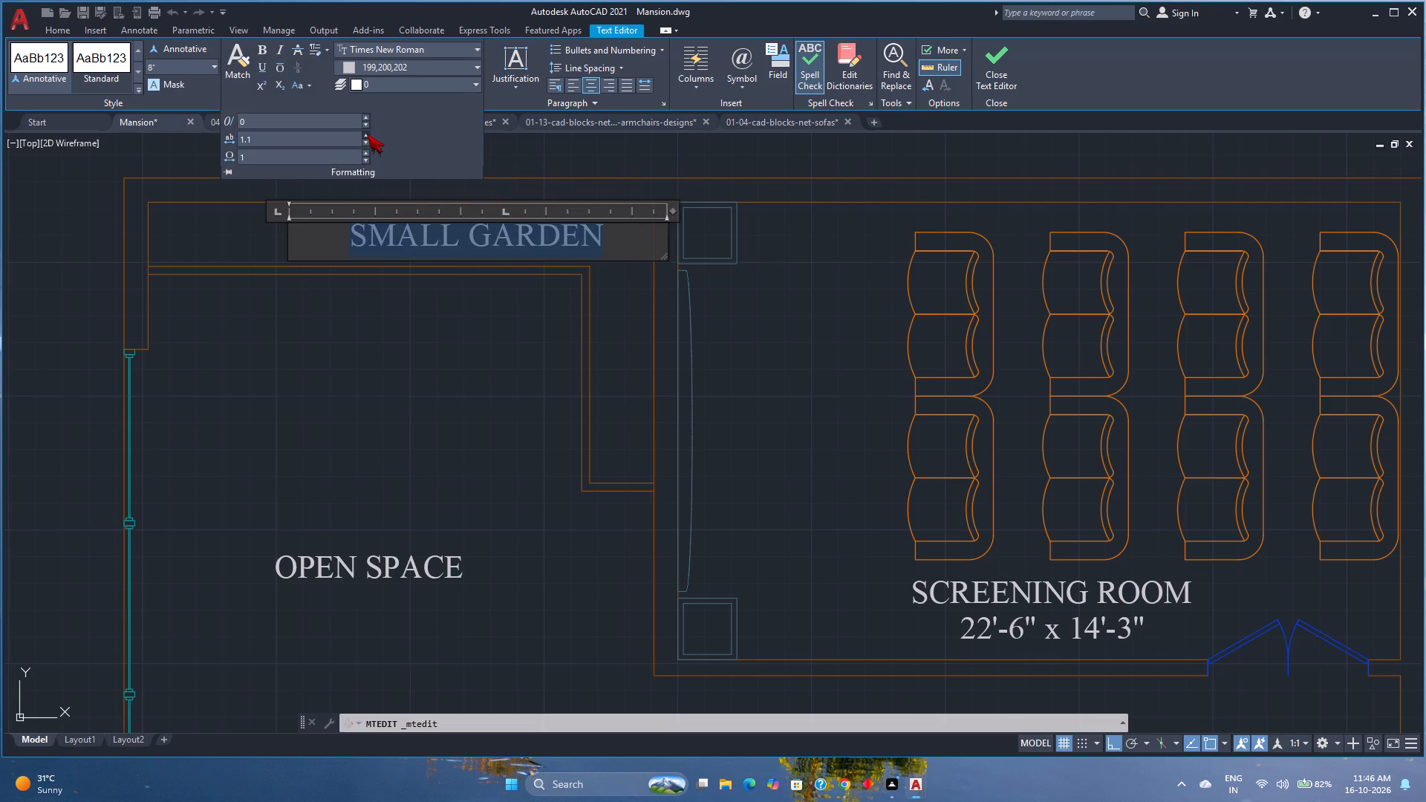
pyautogui.tripleClick(368, 134)
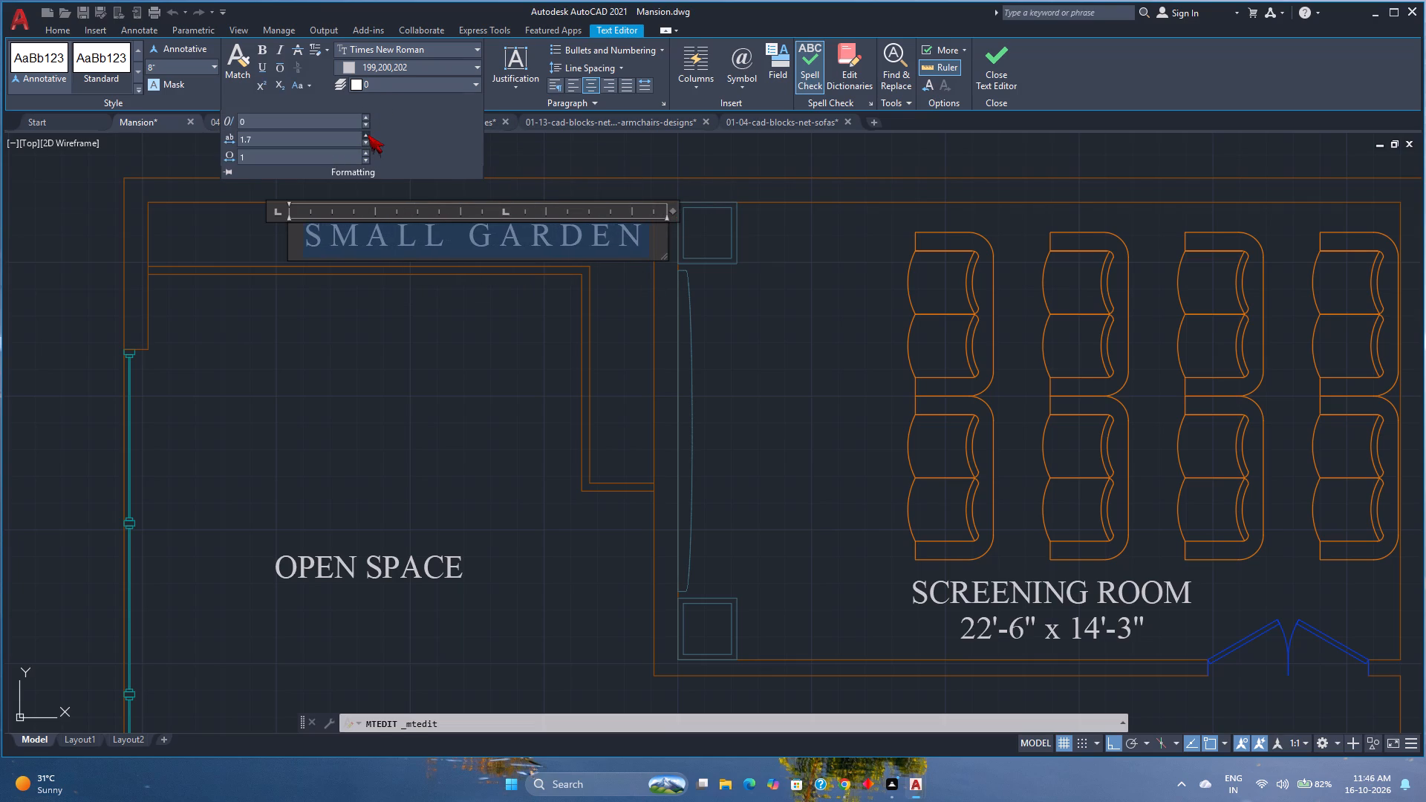
pyautogui.tripleClick(368, 134)
pyautogui.doubleClick(368, 134)
pyautogui.tripleClick(368, 134)
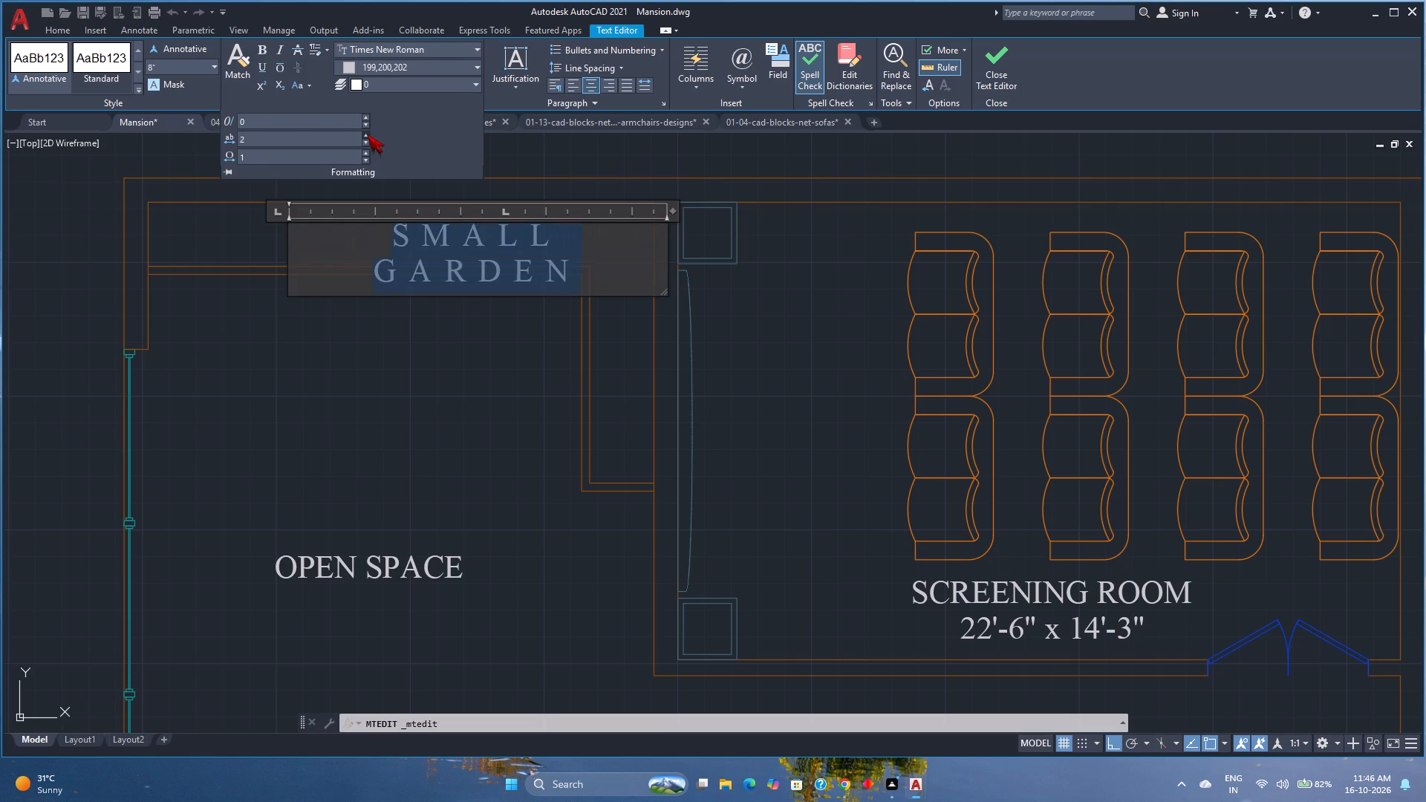
pyautogui.tripleClick(368, 134)
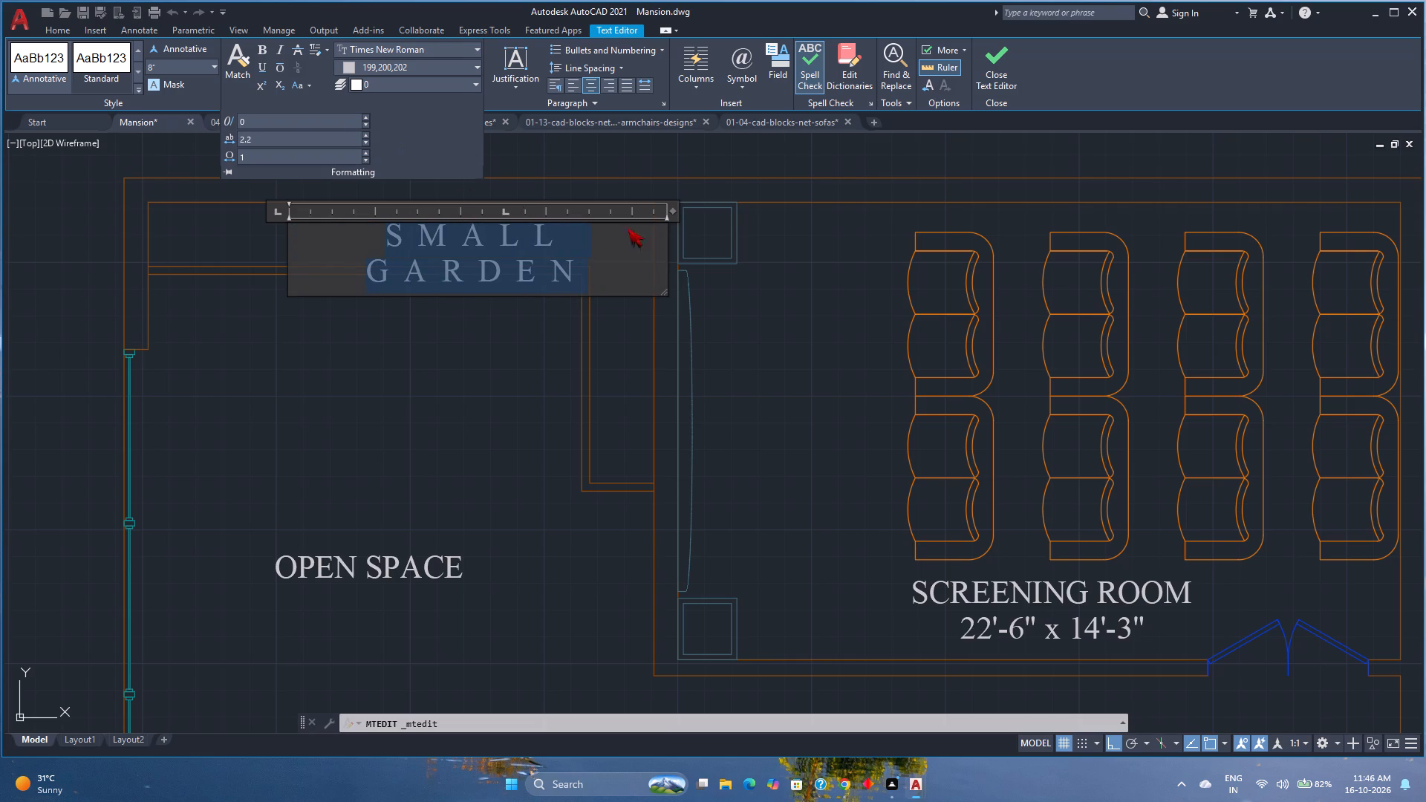
pyautogui.moveTo(672, 211); pyautogui.dragTo(737, 206)
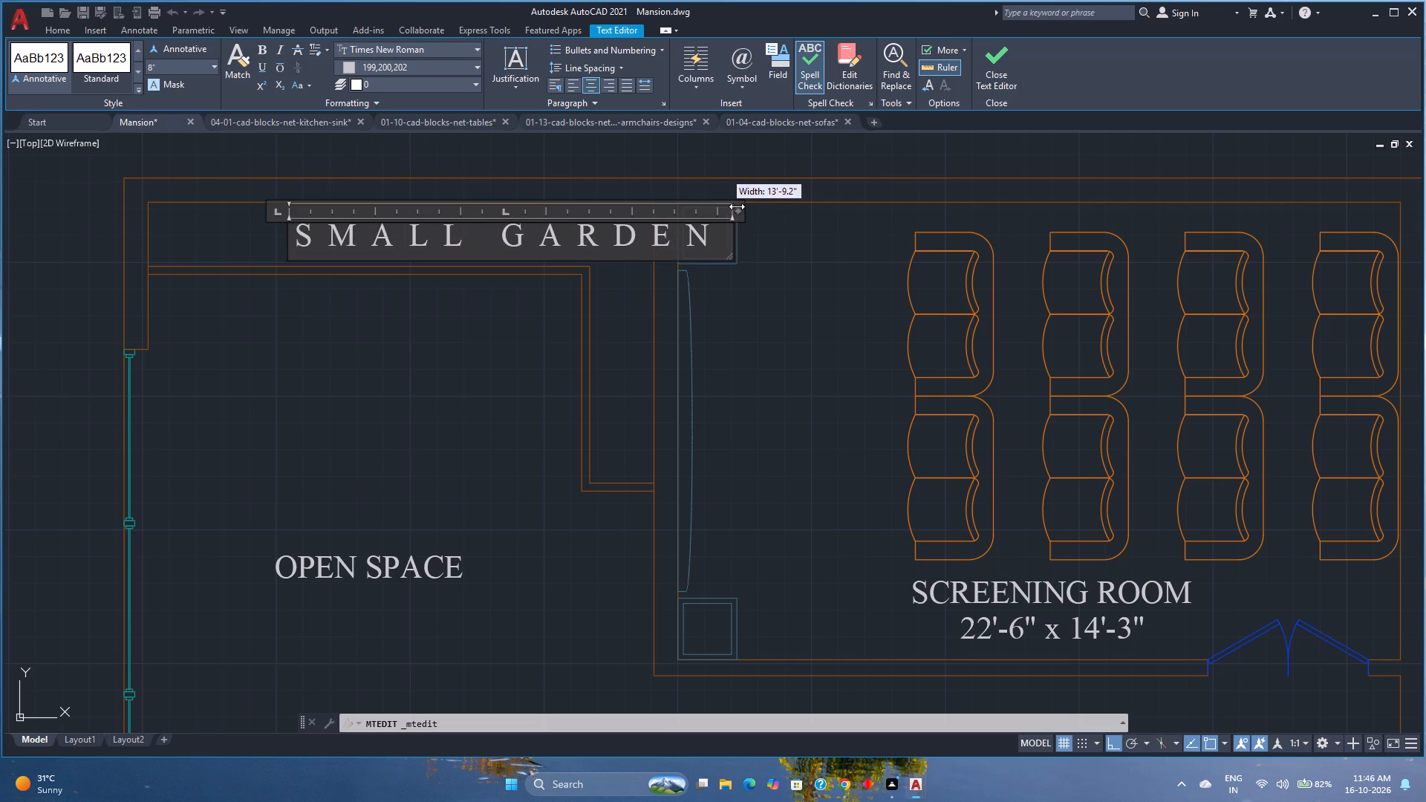
pyautogui.moveTo(737, 206); pyautogui.dragTo(739, 198)
pyautogui.click(1004, 69)
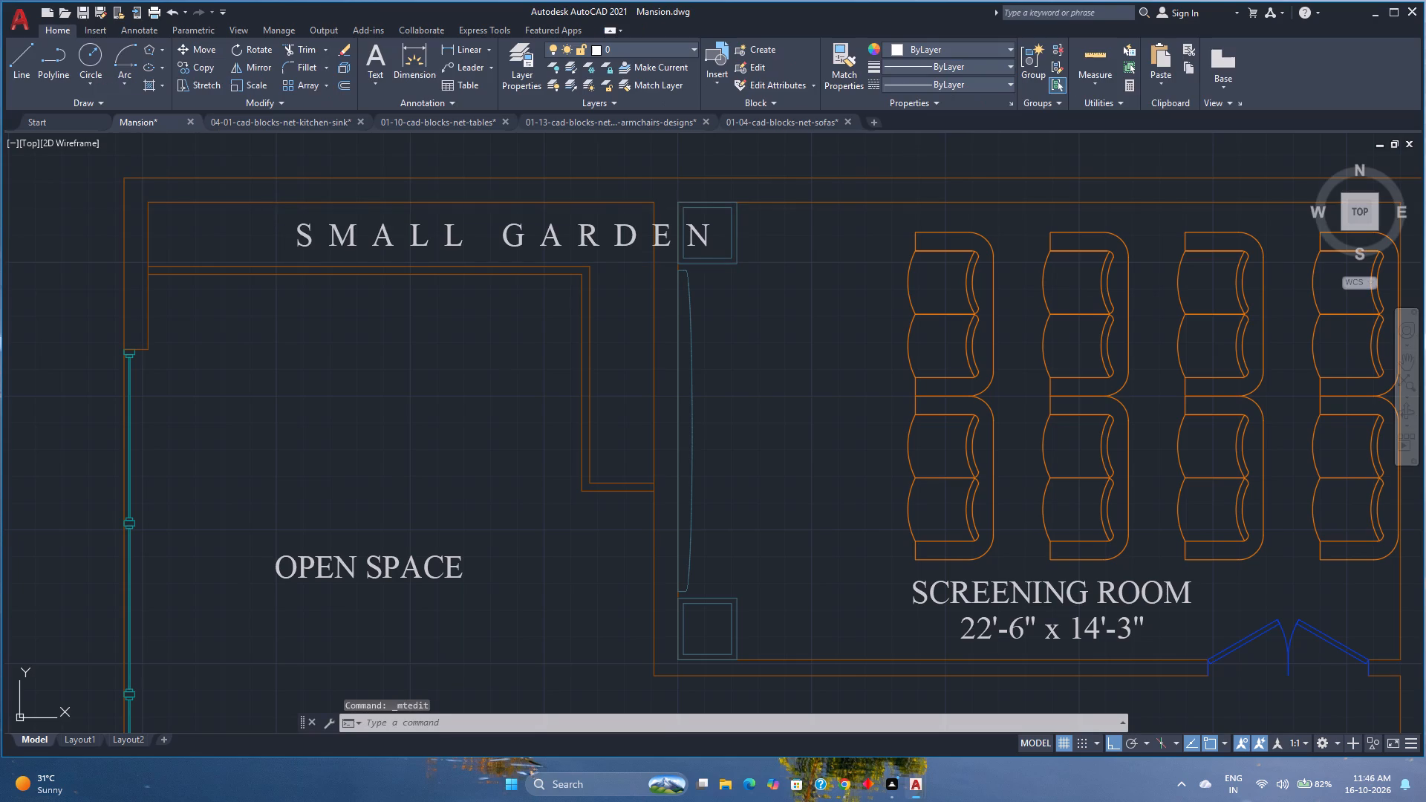
# Move the SMALL GARDEN label horizontally away from the screening room so it sits inside the narrow garden strip.
pyautogui.click(567, 226)
pyautogui.click(541, 235)
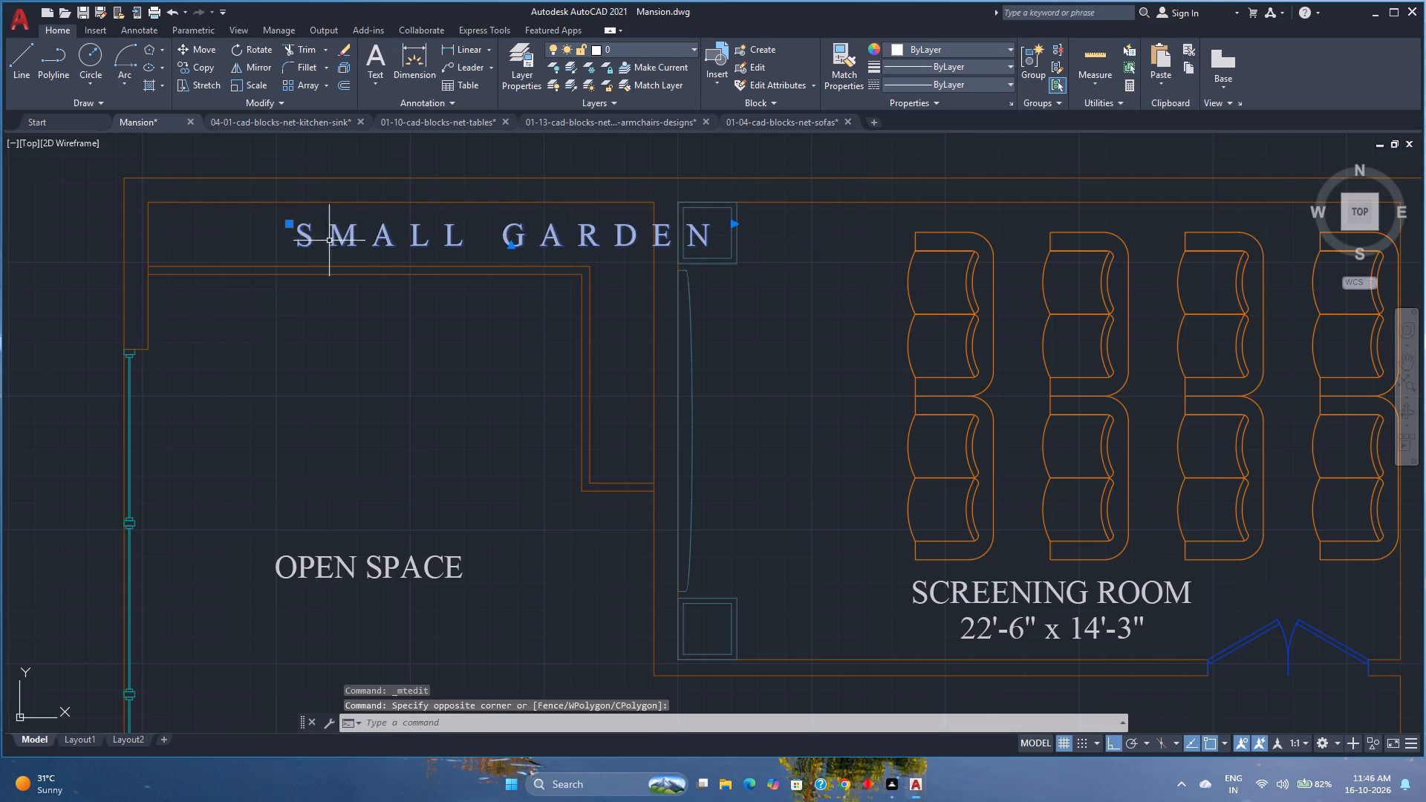
pyautogui.click(287, 221)
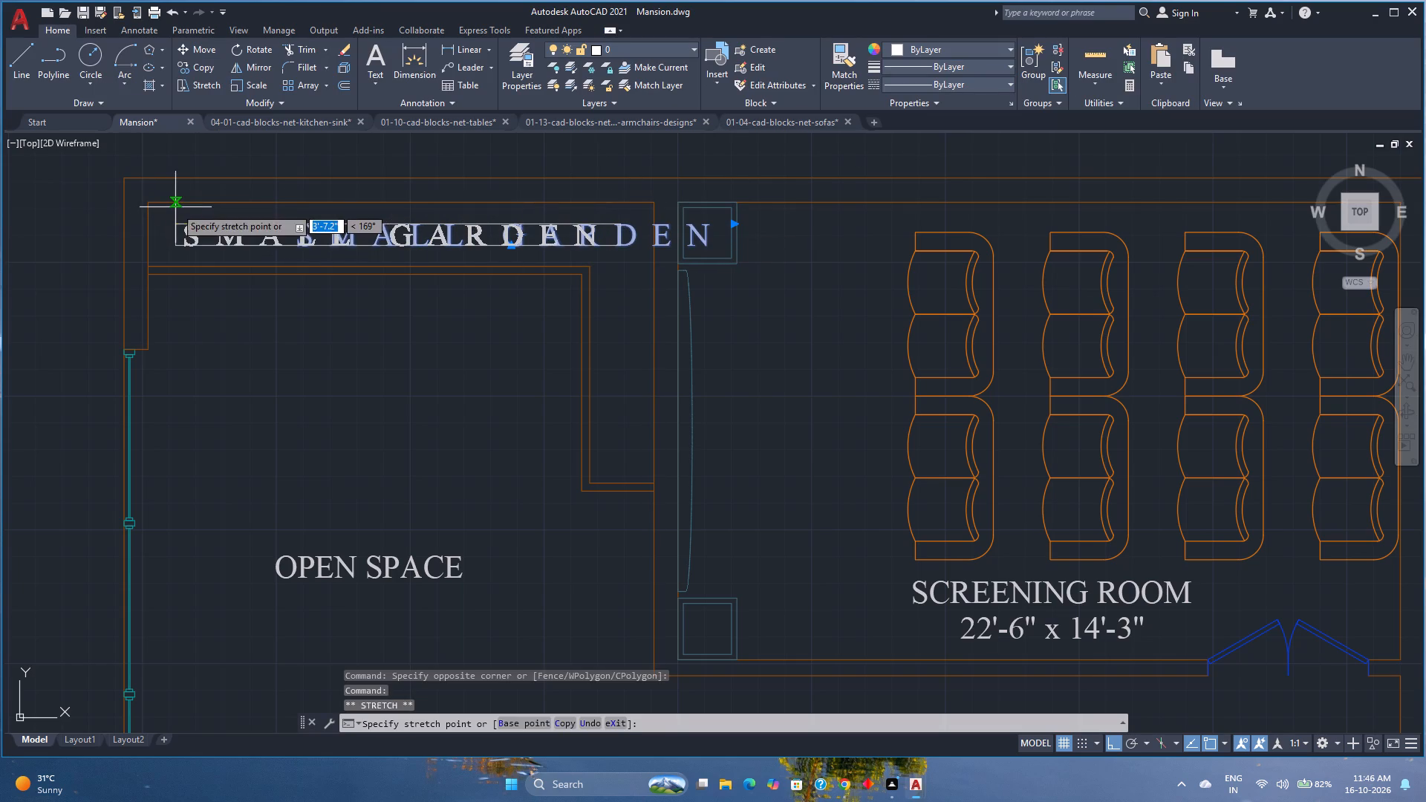
pyautogui.click(177, 224)
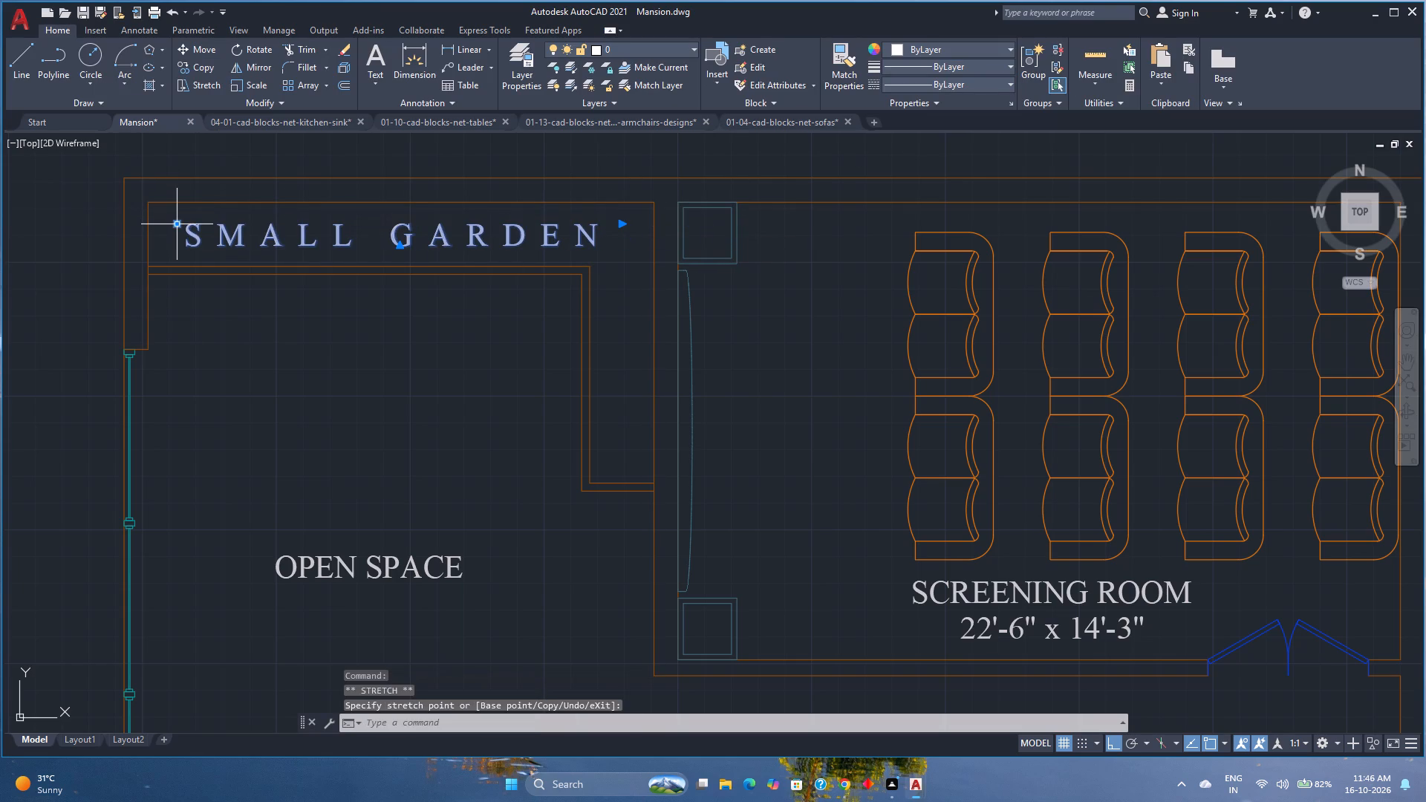
pyautogui.click(622, 224)
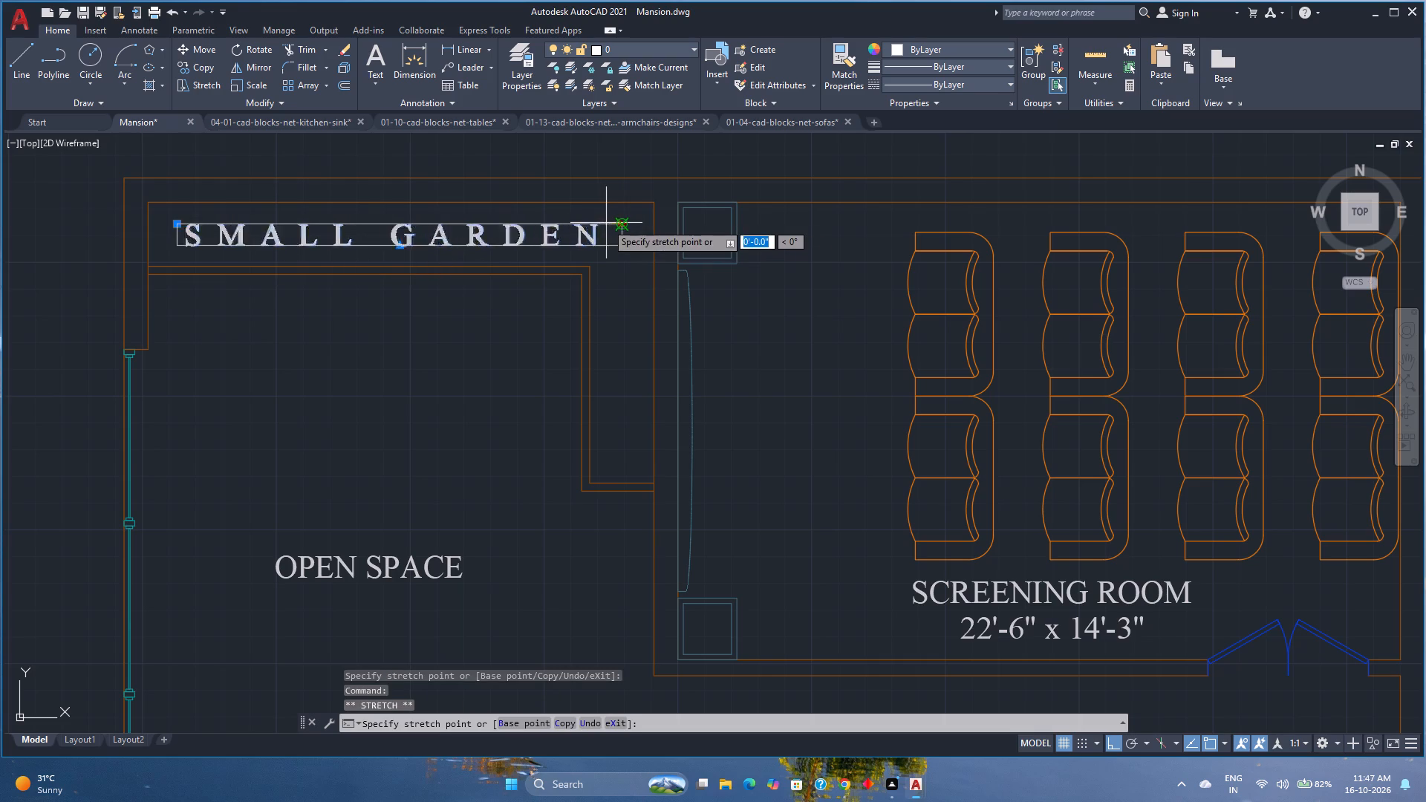
pyautogui.click(606, 223)
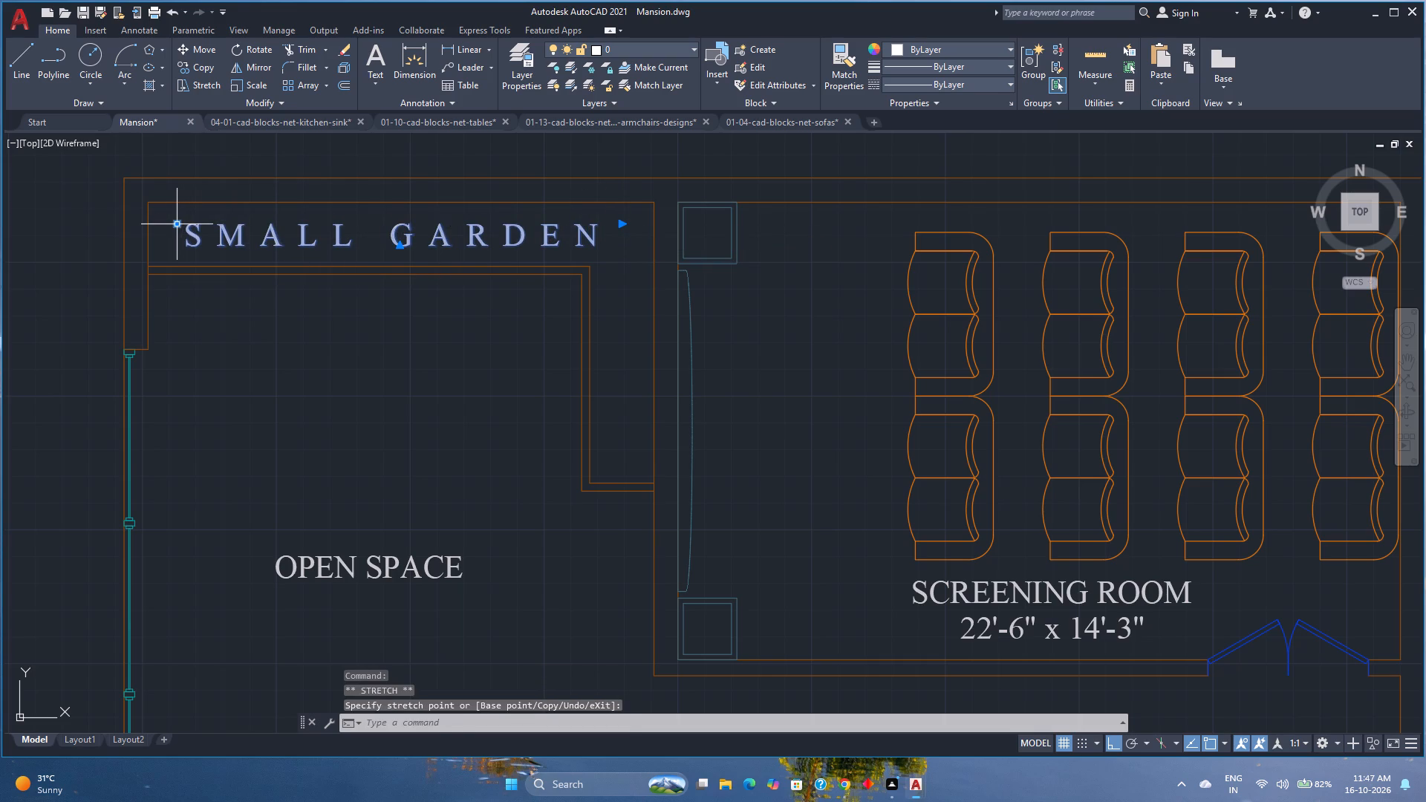
pyautogui.click(180, 223)
pyautogui.scroll(4, 187, 223)
pyautogui.click(187, 223)
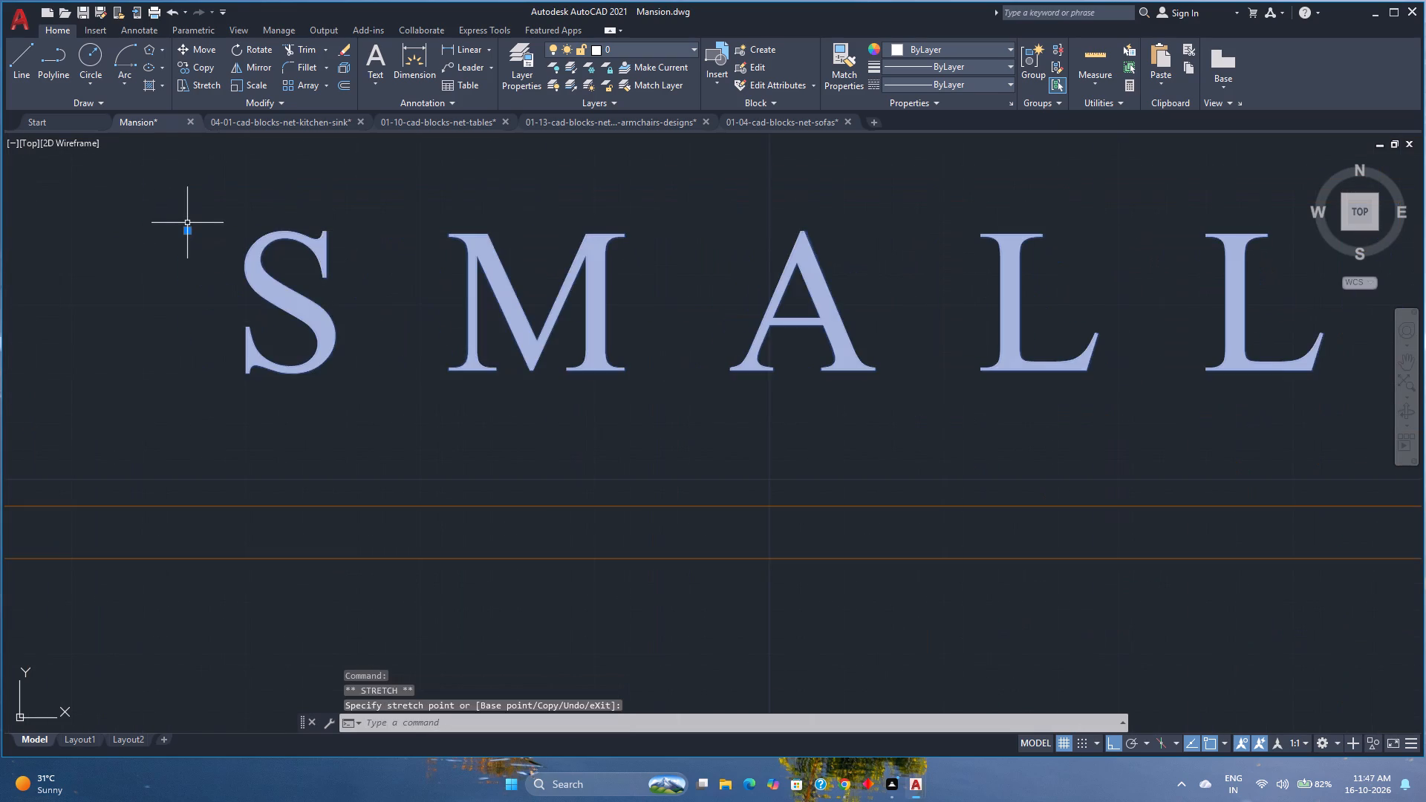
pyautogui.scroll(-5, 187, 223)
pyautogui.press('Escape')
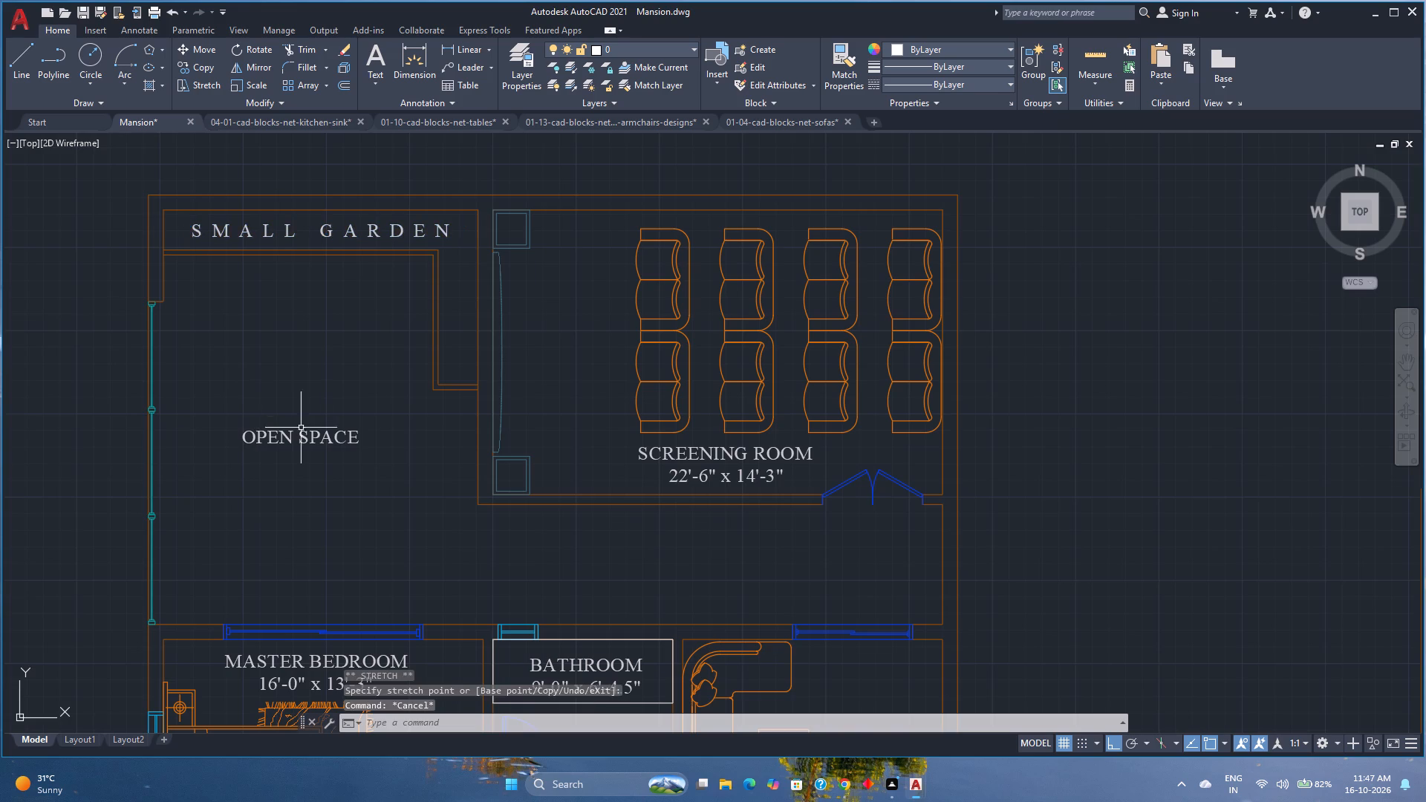
# Save the mansion drawing.
pyautogui.scroll(-1, 371, 420)
pyautogui.moveTo(371, 420); pyautogui.dragTo(415, 385, button='middle')
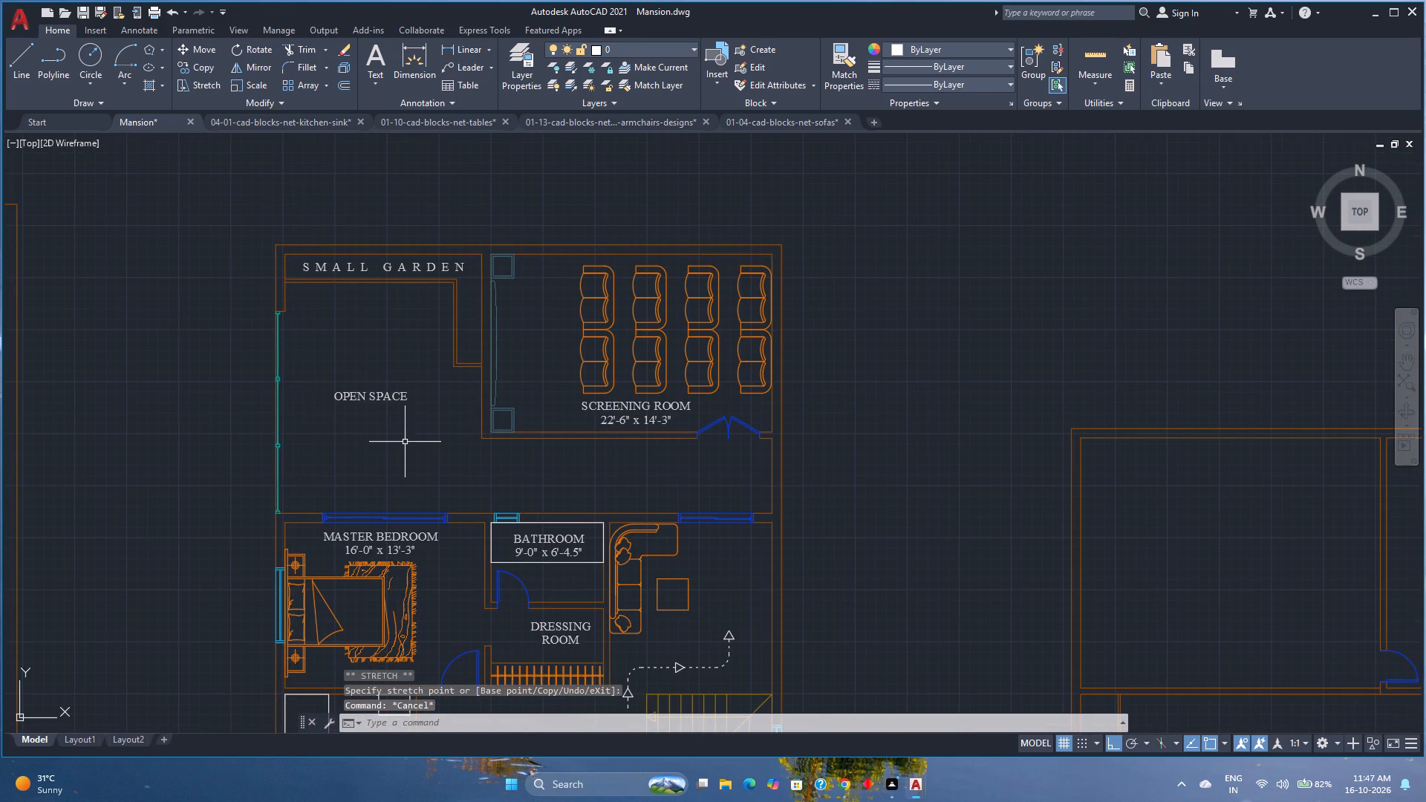
pyautogui.hotkey('ctrl', 's')
# Look over the floor plans, especially around the middle plan's family lounge and staircase, for areas still without labels.
pyautogui.scroll(-2, 409, 440)
pyautogui.moveTo(409, 440); pyautogui.dragTo(477, 310, button='middle')
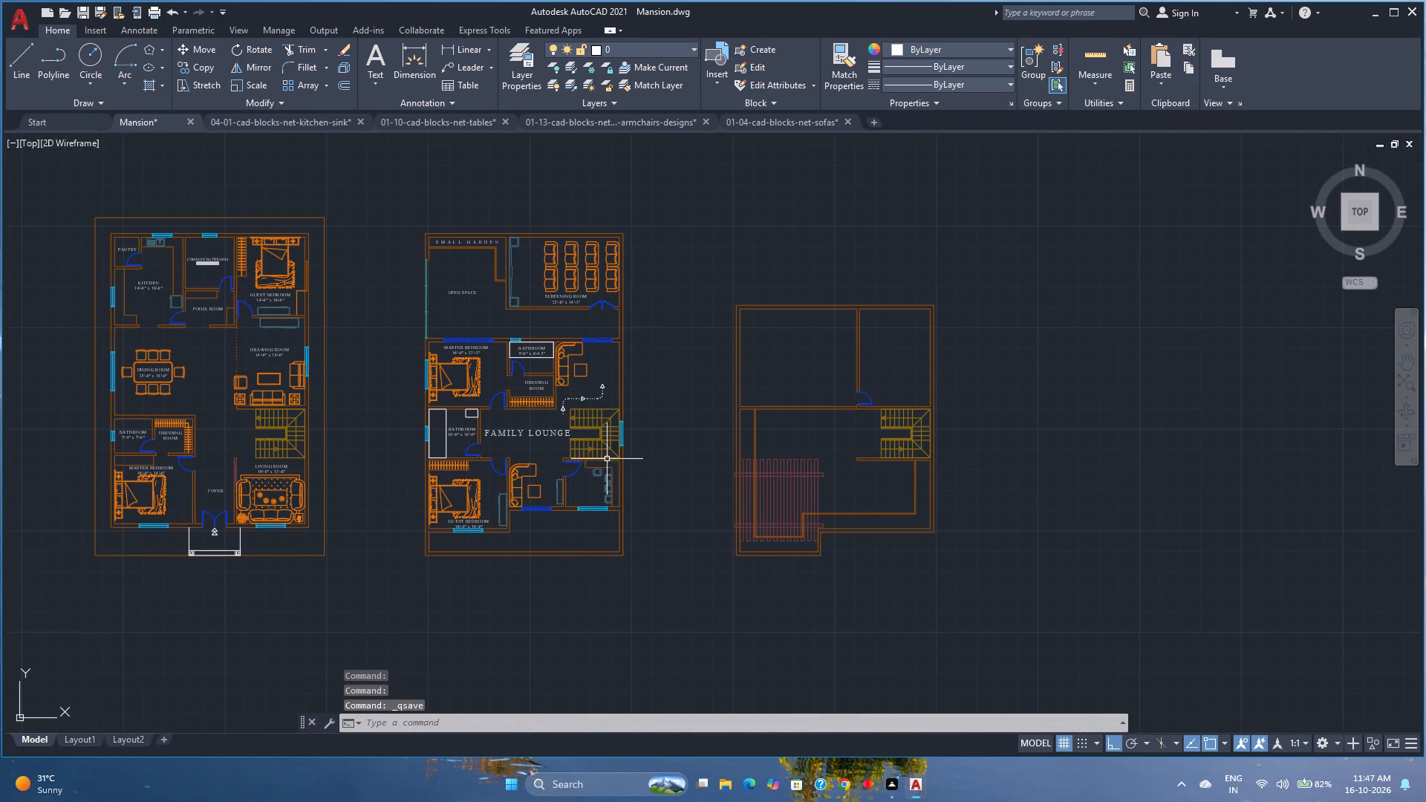
pyautogui.moveTo(664, 471); pyautogui.dragTo(602, 440, button='middle')
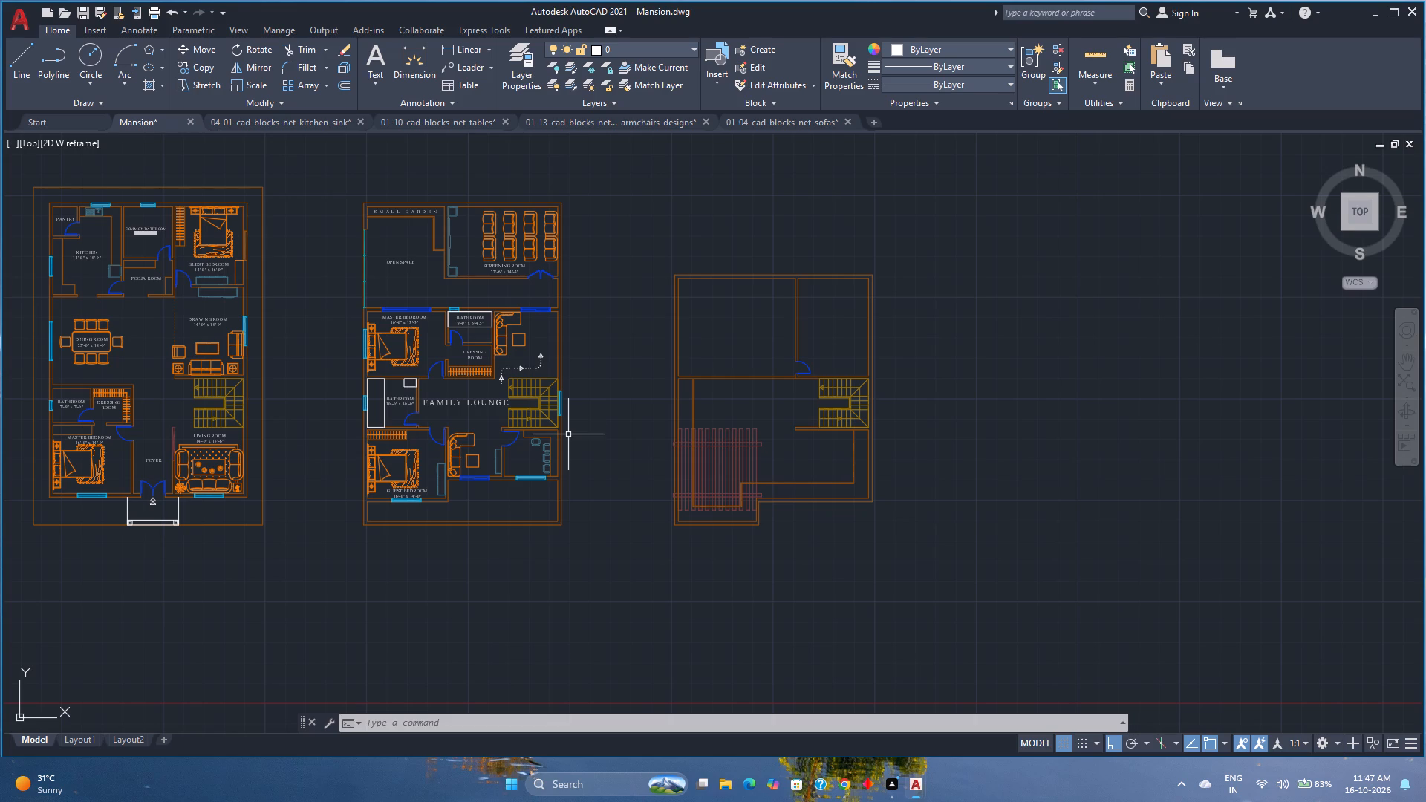
pyautogui.scroll(2, 411, 414)
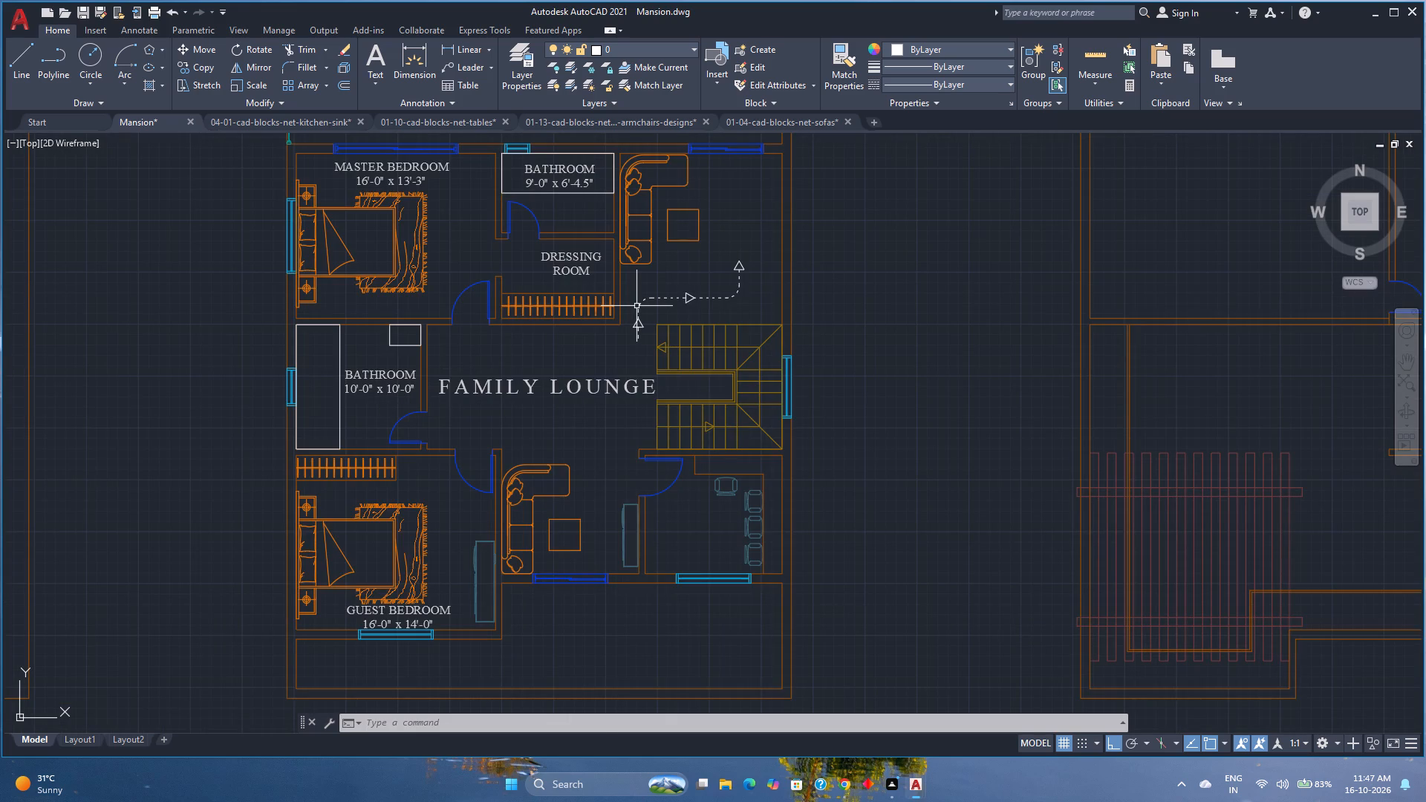
pyautogui.scroll(-1, 637, 306)
pyautogui.moveTo(641, 304); pyautogui.dragTo(537, 373, button='middle')
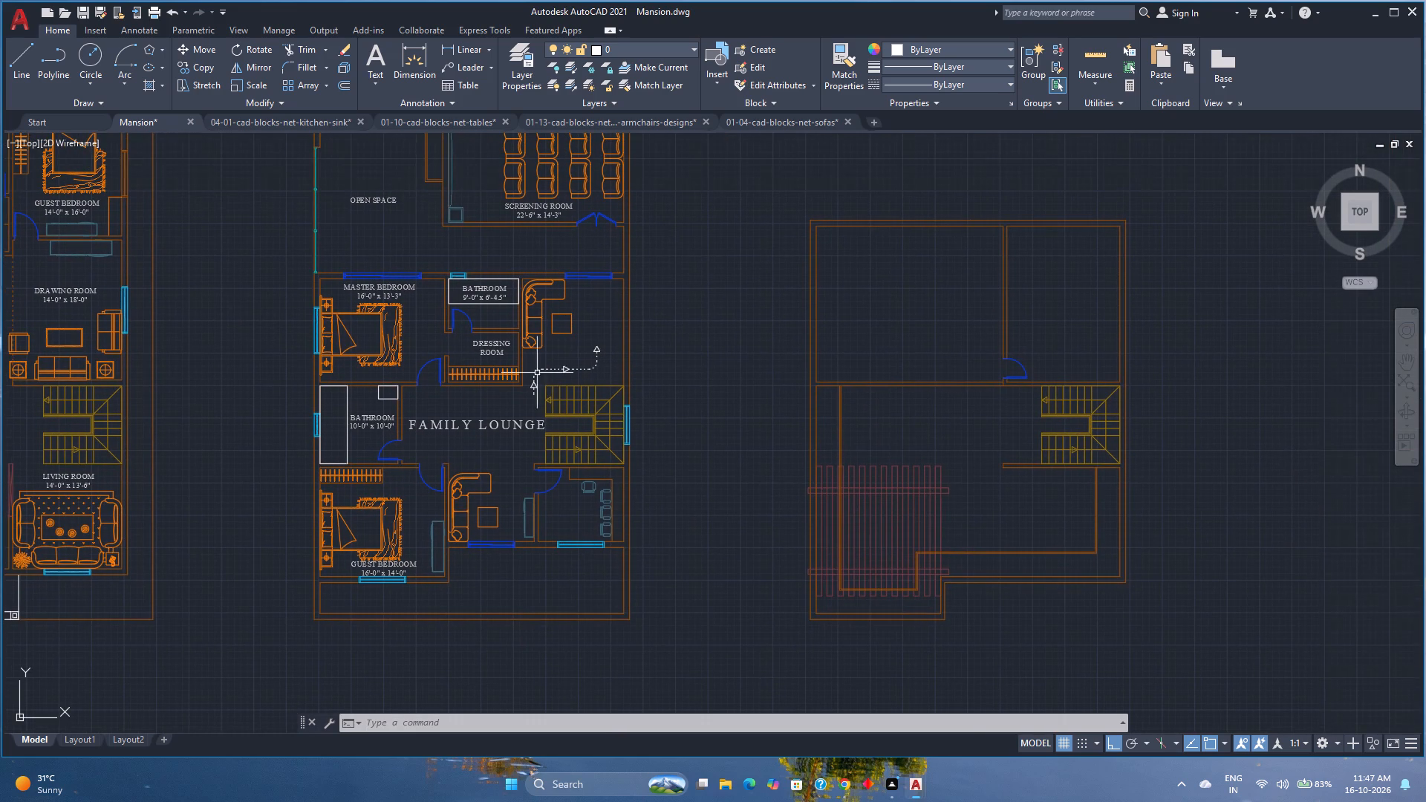
pyautogui.moveTo(552, 381); pyautogui.dragTo(719, 391, button='middle')
pyautogui.middleClick(719, 391)
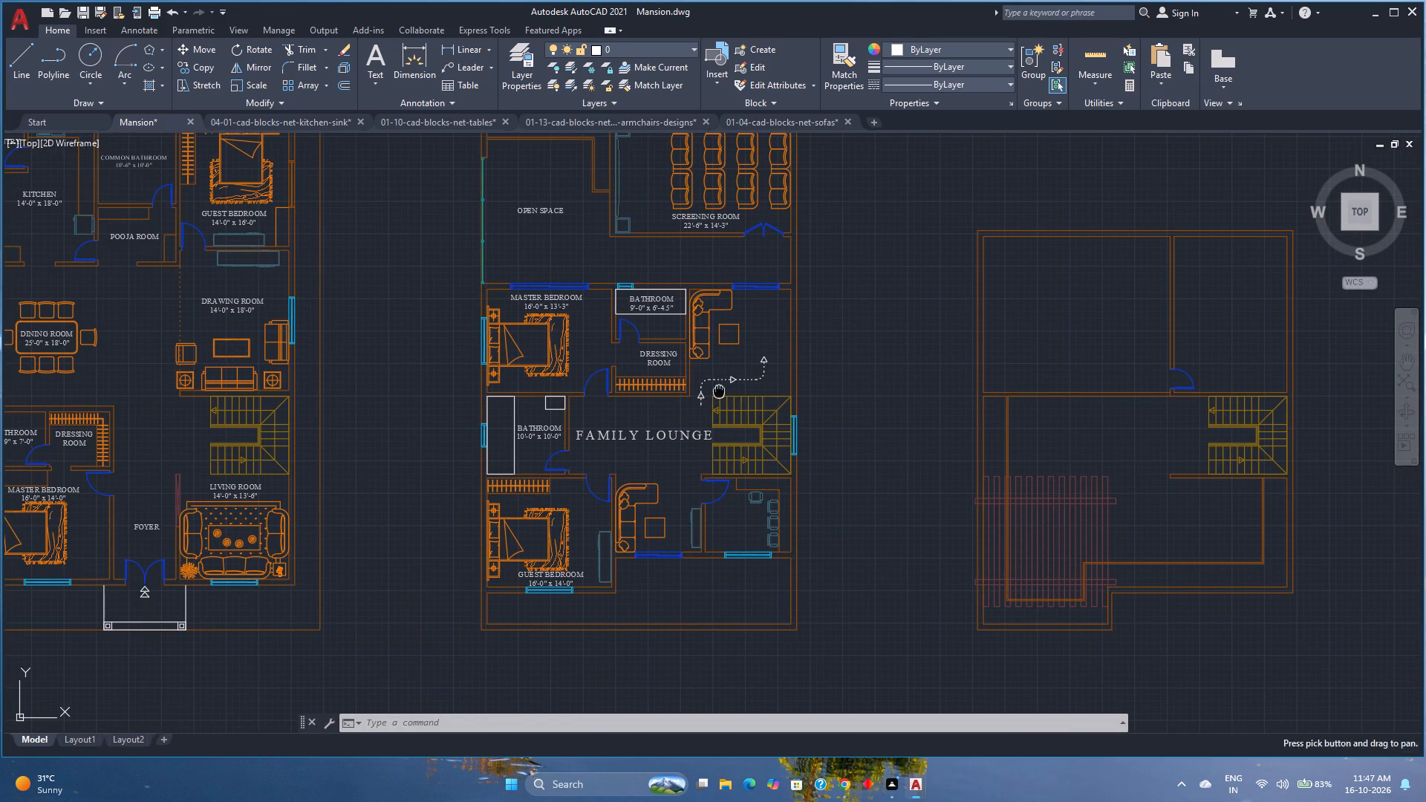
pyautogui.scroll(-1, 747, 318)
pyautogui.scroll(1, 755, 325)
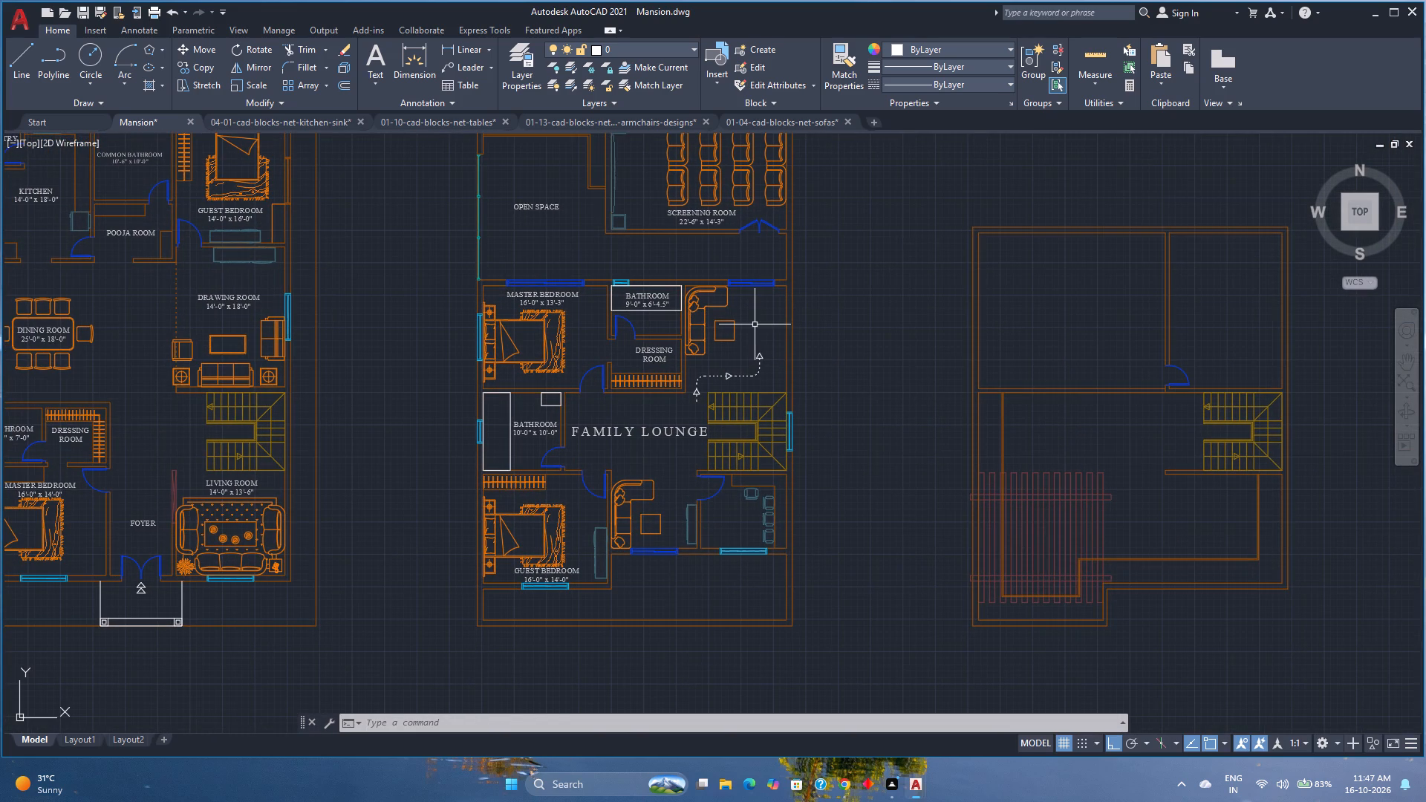
pyautogui.scroll(-1, 755, 325)
pyautogui.moveTo(750, 346); pyautogui.dragTo(723, 357, button='middle')
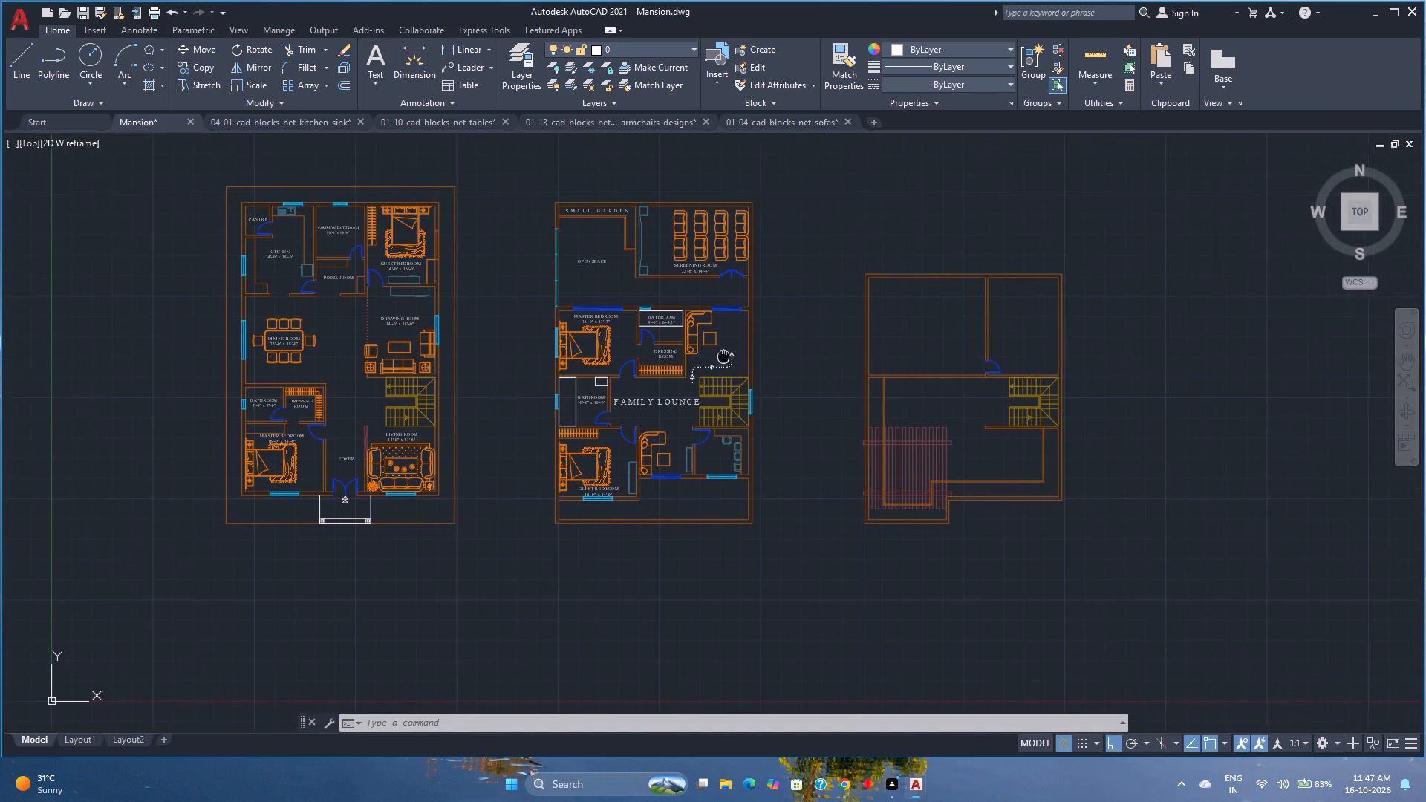
pyautogui.moveTo(723, 357); pyautogui.dragTo(720, 357, button='middle')
pyautogui.middleClick(720, 357)
pyautogui.scroll(3, 733, 395)
pyautogui.scroll(-1, 785, 364)
pyautogui.moveTo(862, 355); pyautogui.dragTo(764, 379, button='middle')
pyautogui.middleClick(763, 379)
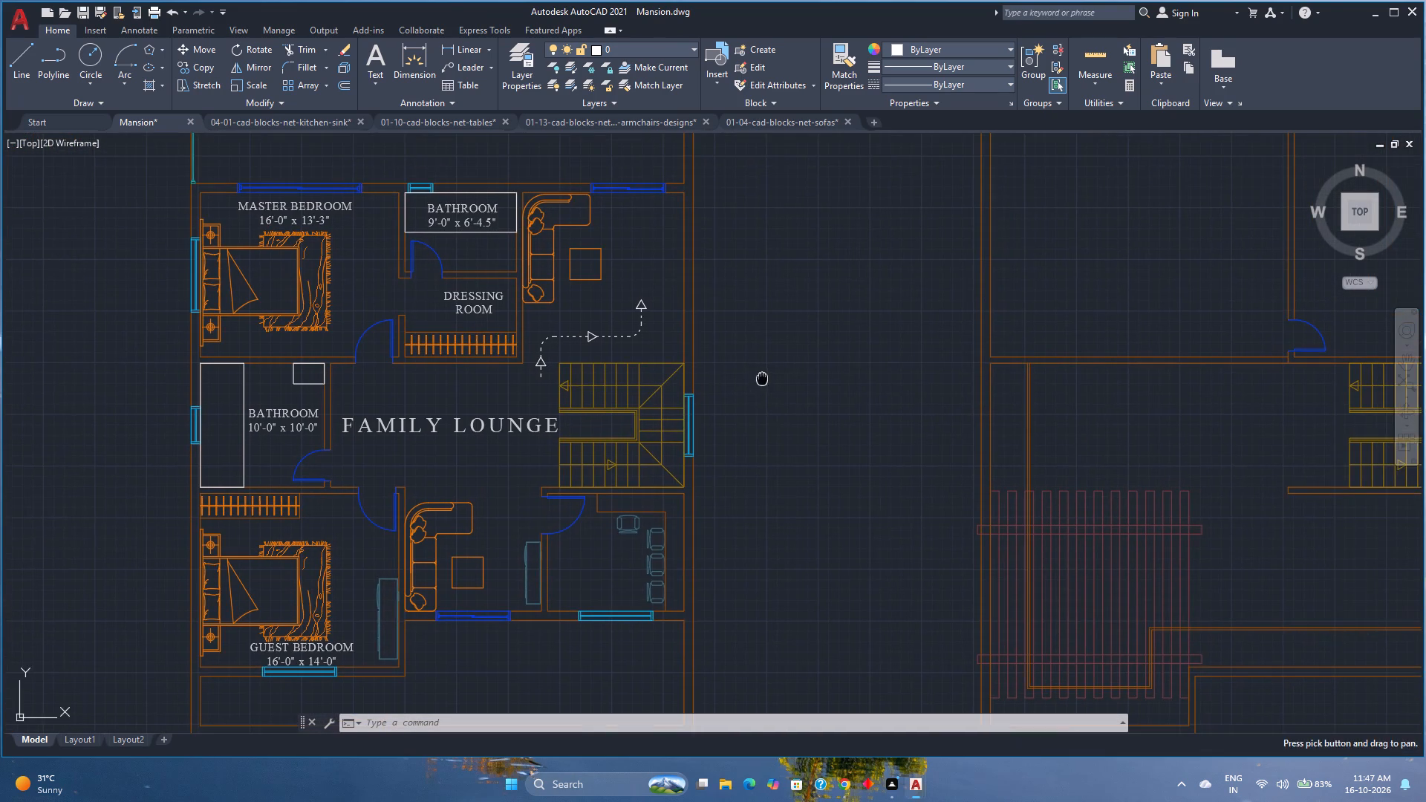
pyautogui.scroll(-1, 762, 379)
pyautogui.moveTo(855, 365); pyautogui.dragTo(771, 366, button='middle')
pyautogui.scroll(-1, 771, 366)
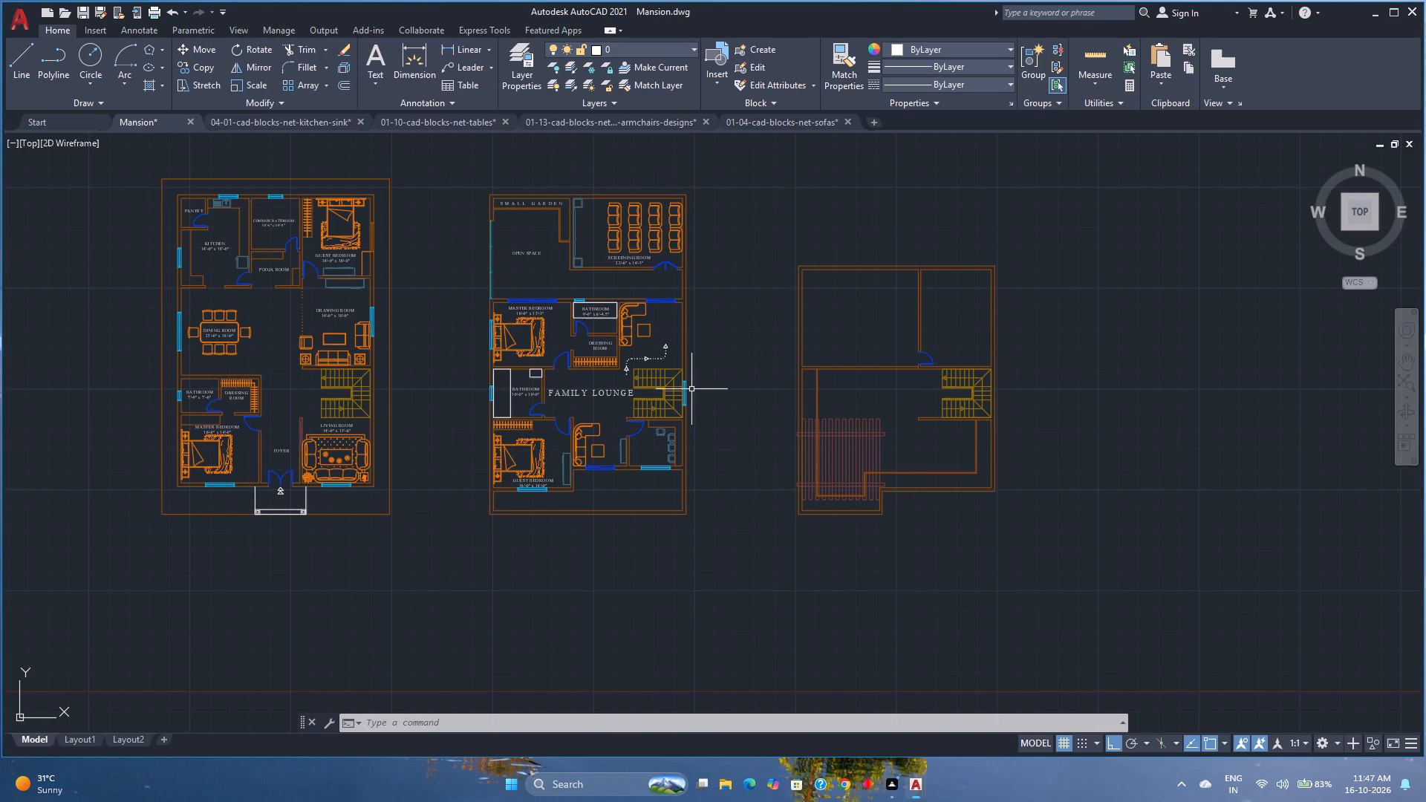
pyautogui.scroll(1, 691, 389)
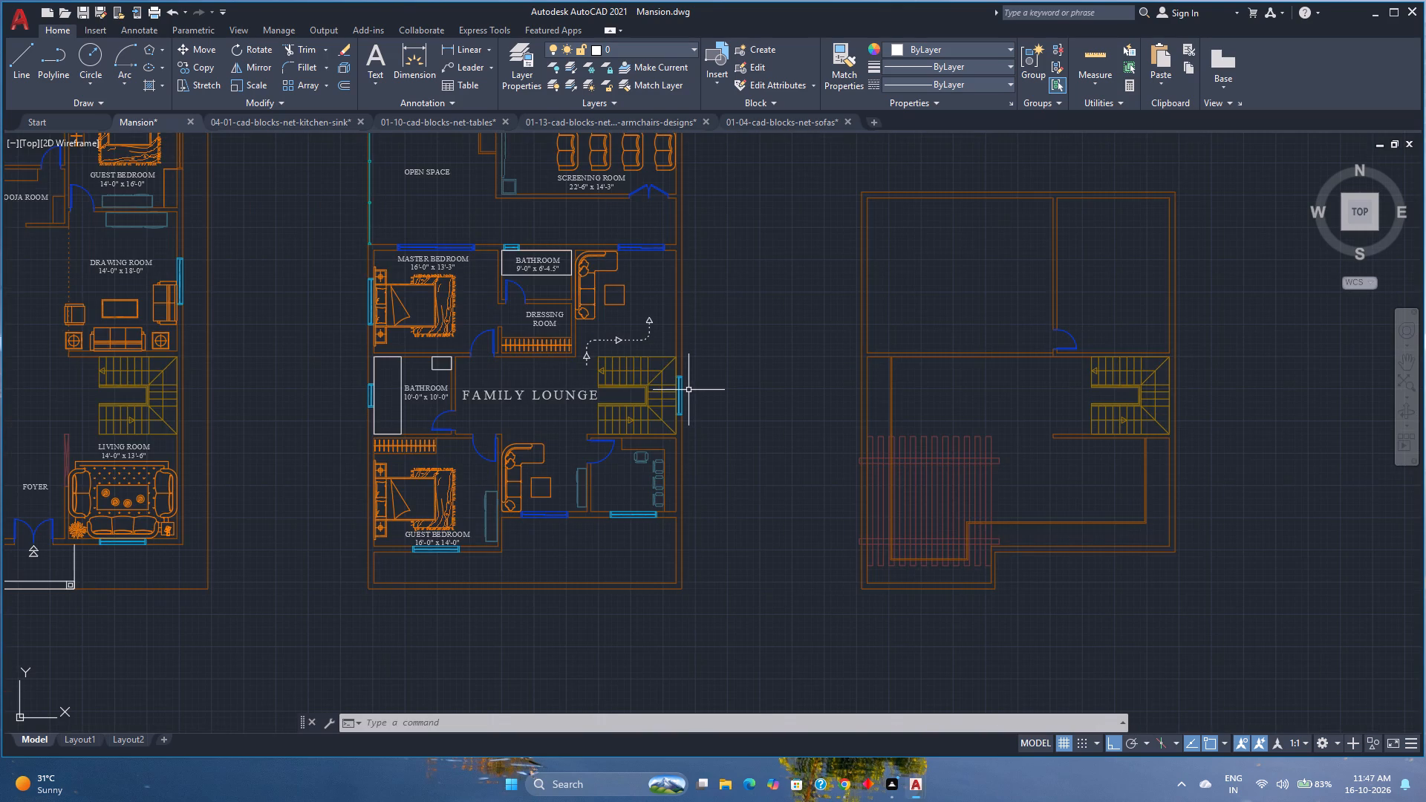
# Inspect the middle plan around the family lounge, the staircase and the room with chairs below it for missing elements.
pyautogui.scroll(3, 592, 434)
pyautogui.scroll(-2, 592, 434)
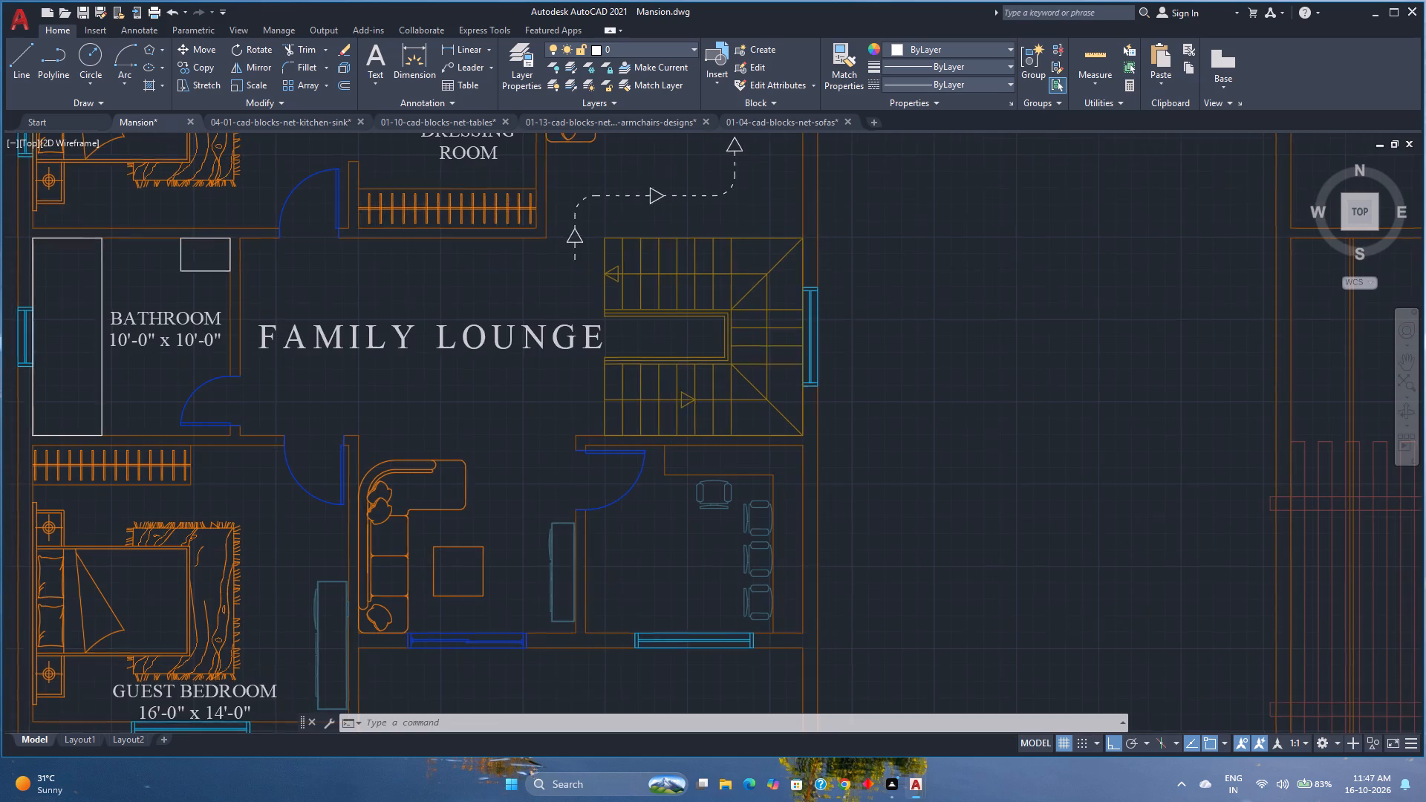
pyautogui.scroll(-1, 592, 434)
pyautogui.scroll(3, 592, 434)
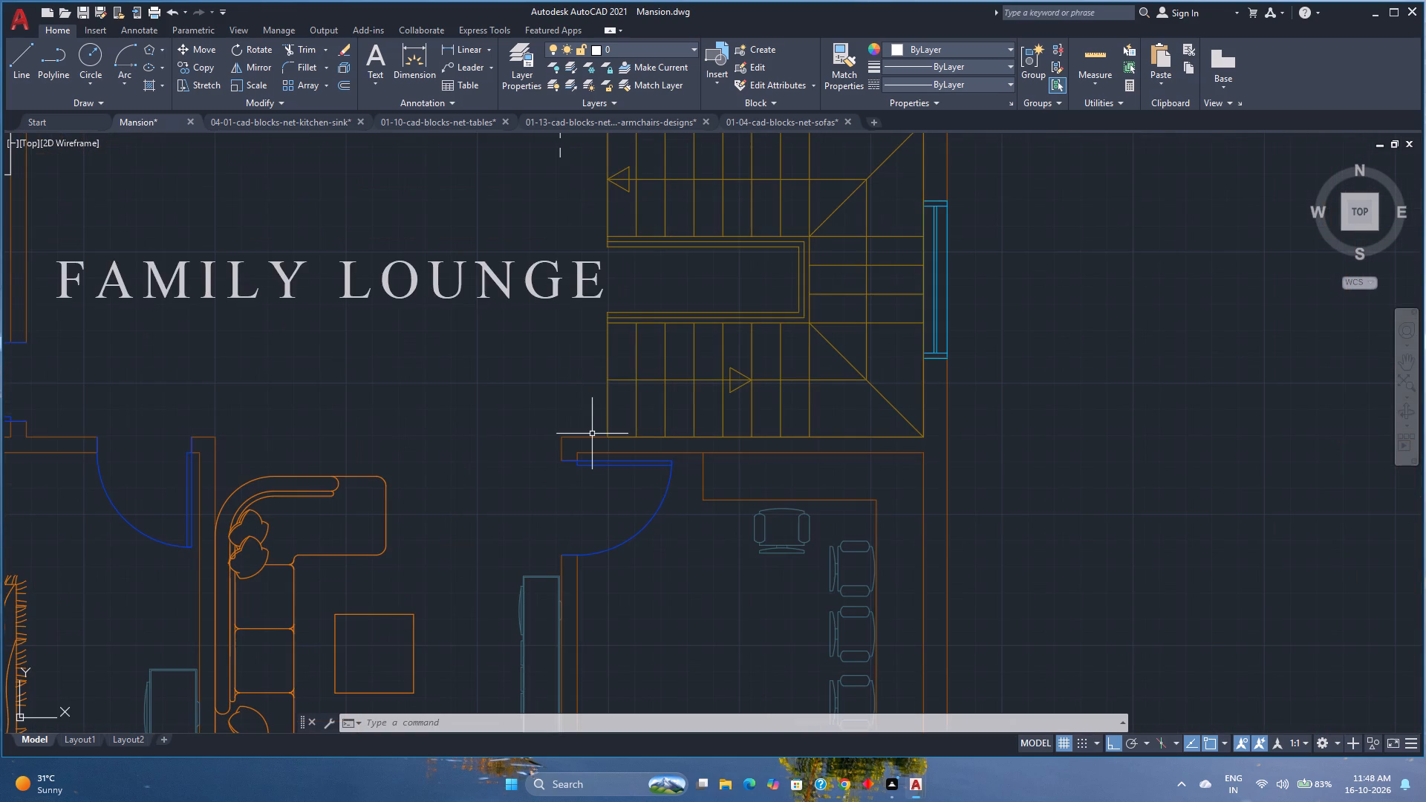
pyautogui.scroll(-1, 590, 435)
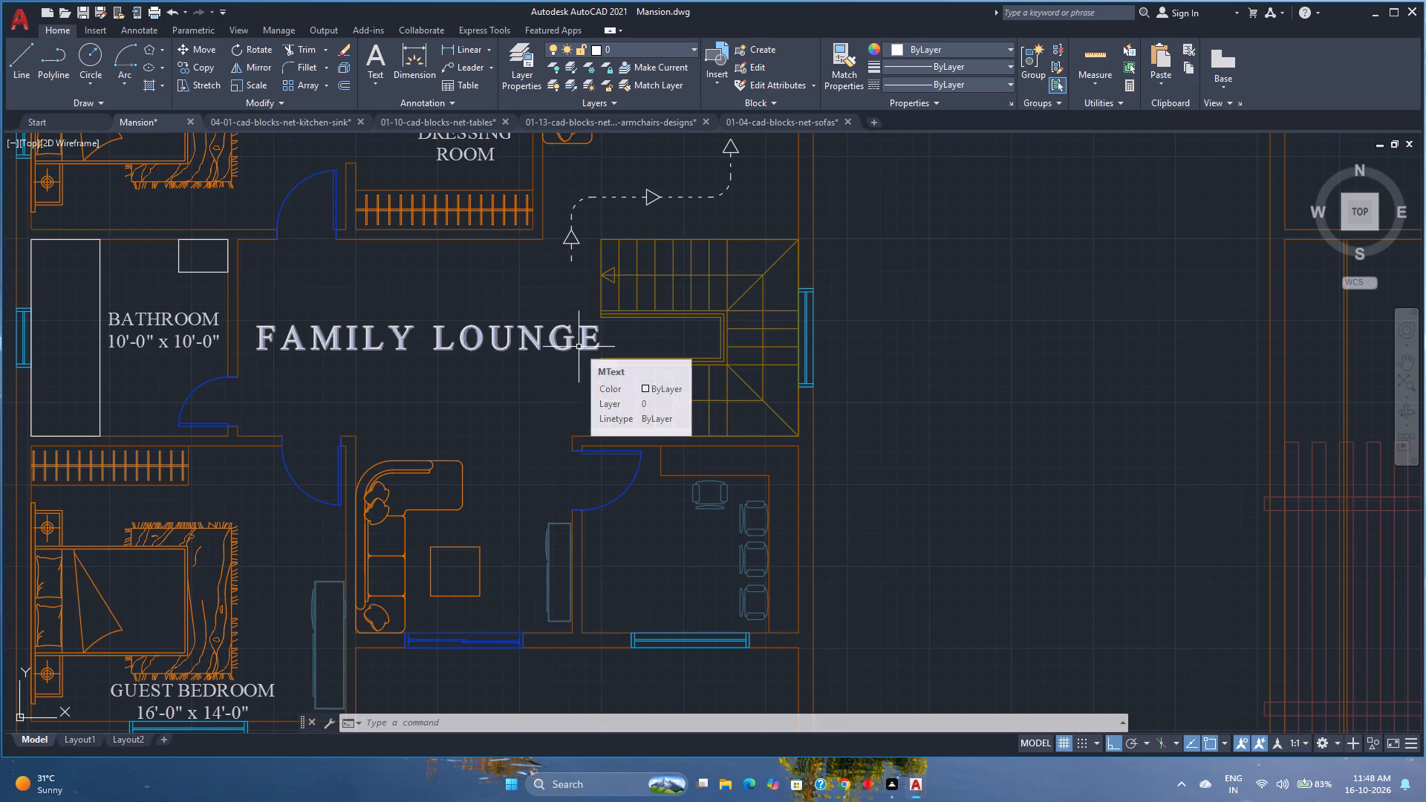
pyautogui.scroll(-2, 551, 411)
pyautogui.moveTo(442, 336); pyautogui.dragTo(458, 339, button='middle')
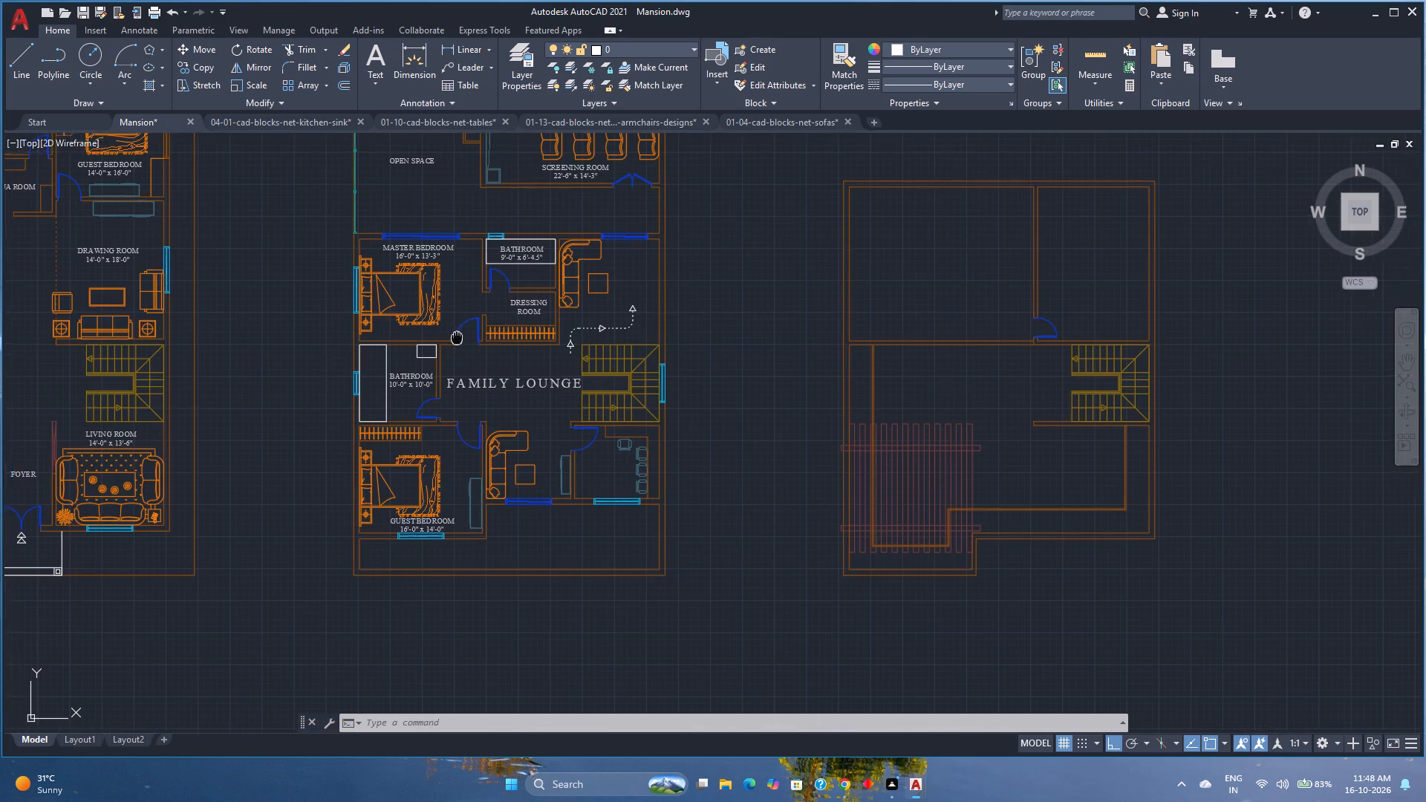
# Ungroup the railing that runs along the outer edge of the open space above the master bedroom on the middle plan.
pyautogui.moveTo(458, 339); pyautogui.dragTo(532, 455, button='middle')
pyautogui.scroll(3, 439, 310)
pyautogui.scroll(2, 423, 453)
pyautogui.click(402, 521)
pyautogui.scroll(-2, 435, 362)
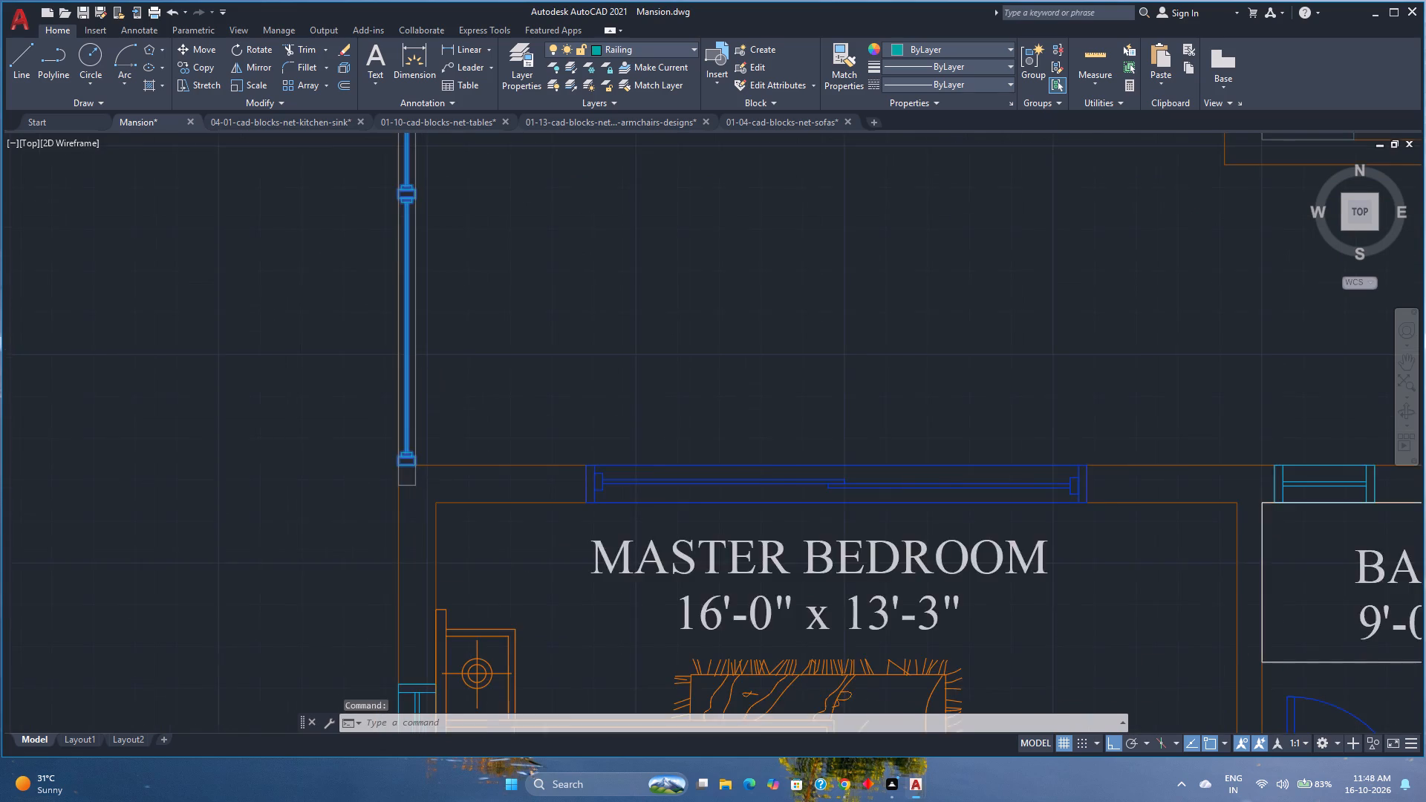
pyautogui.press('u')
pyautogui.press('n')
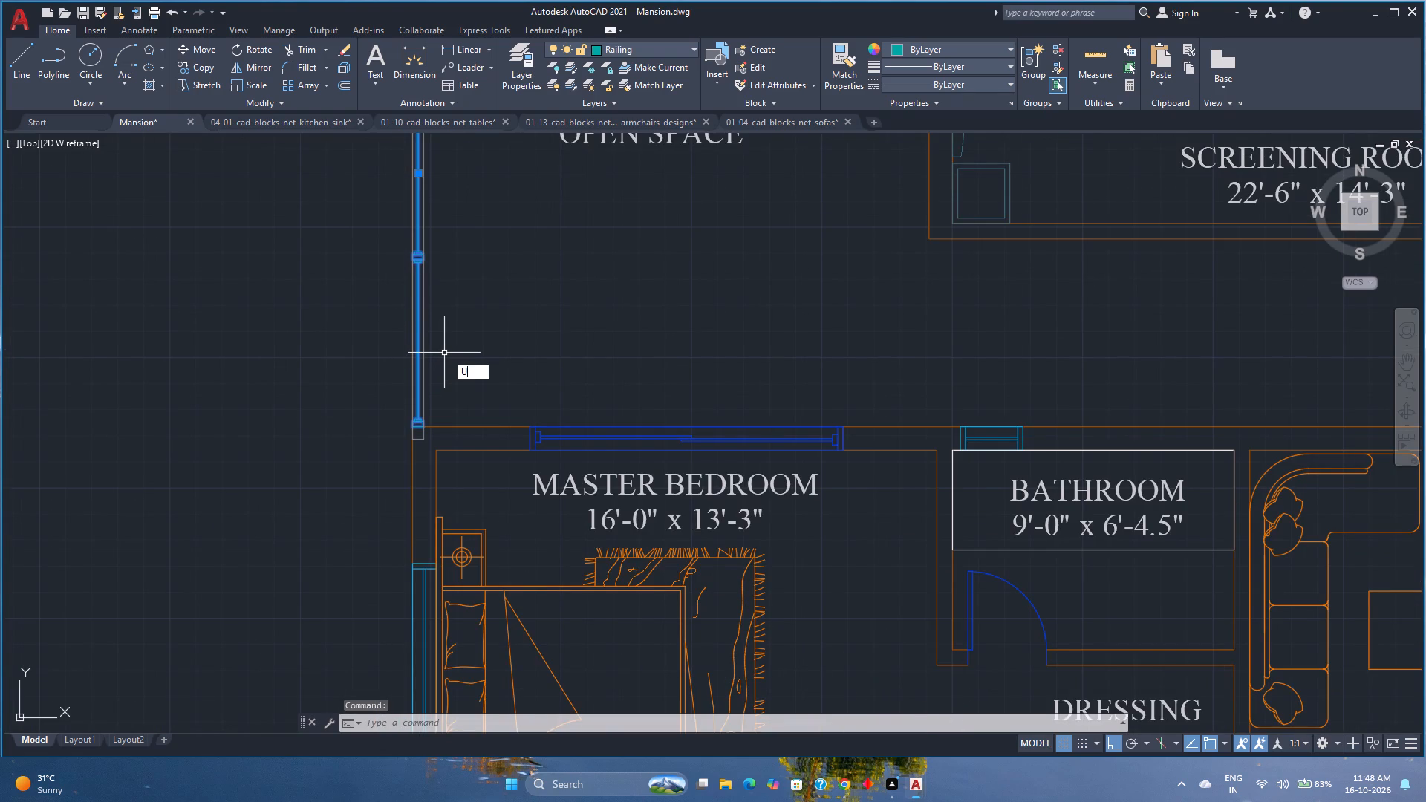
pyautogui.press('g')
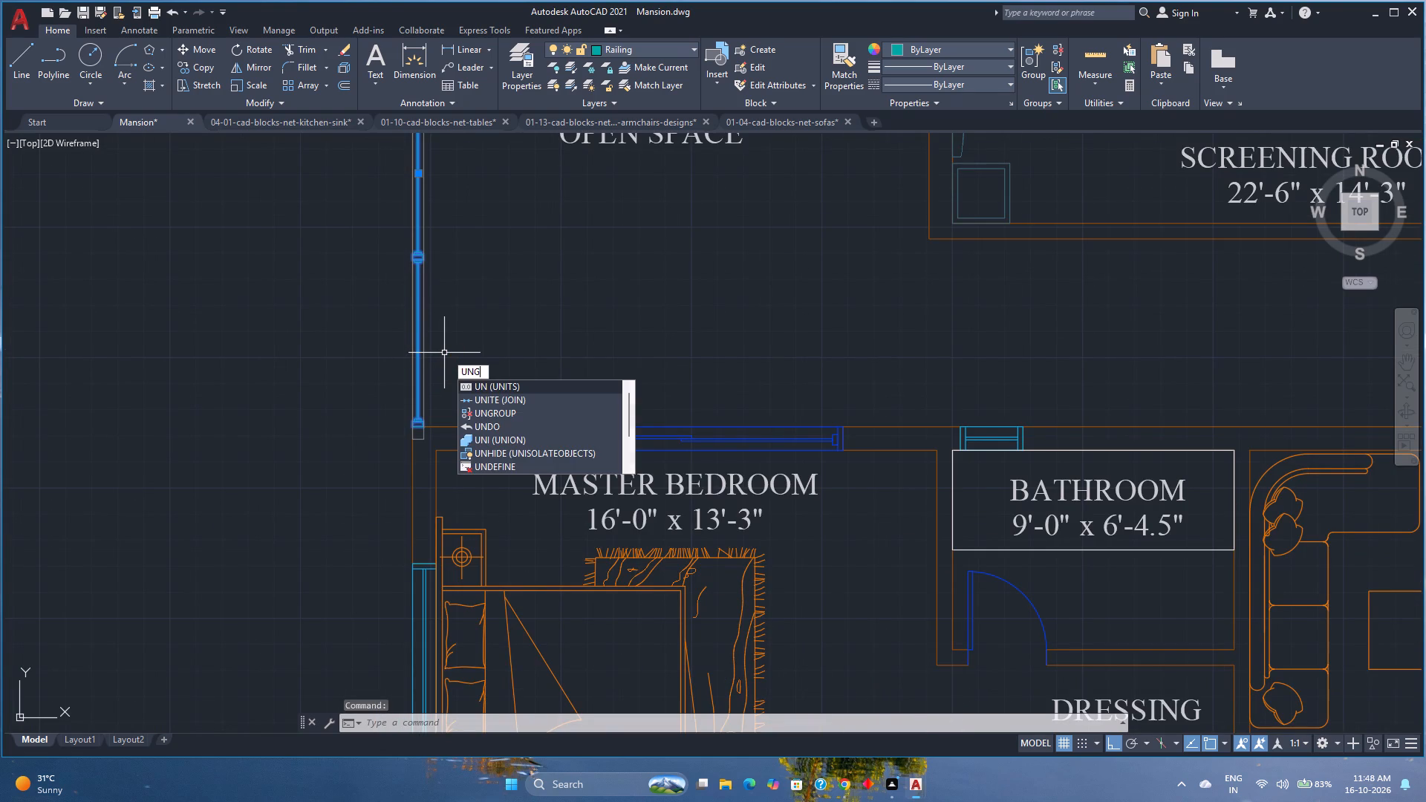
pyautogui.press('Return')
# Copy the railing section nearest the master bedroom, along the open space's outer edge, to the clipboard.
pyautogui.scroll(3, 428, 414)
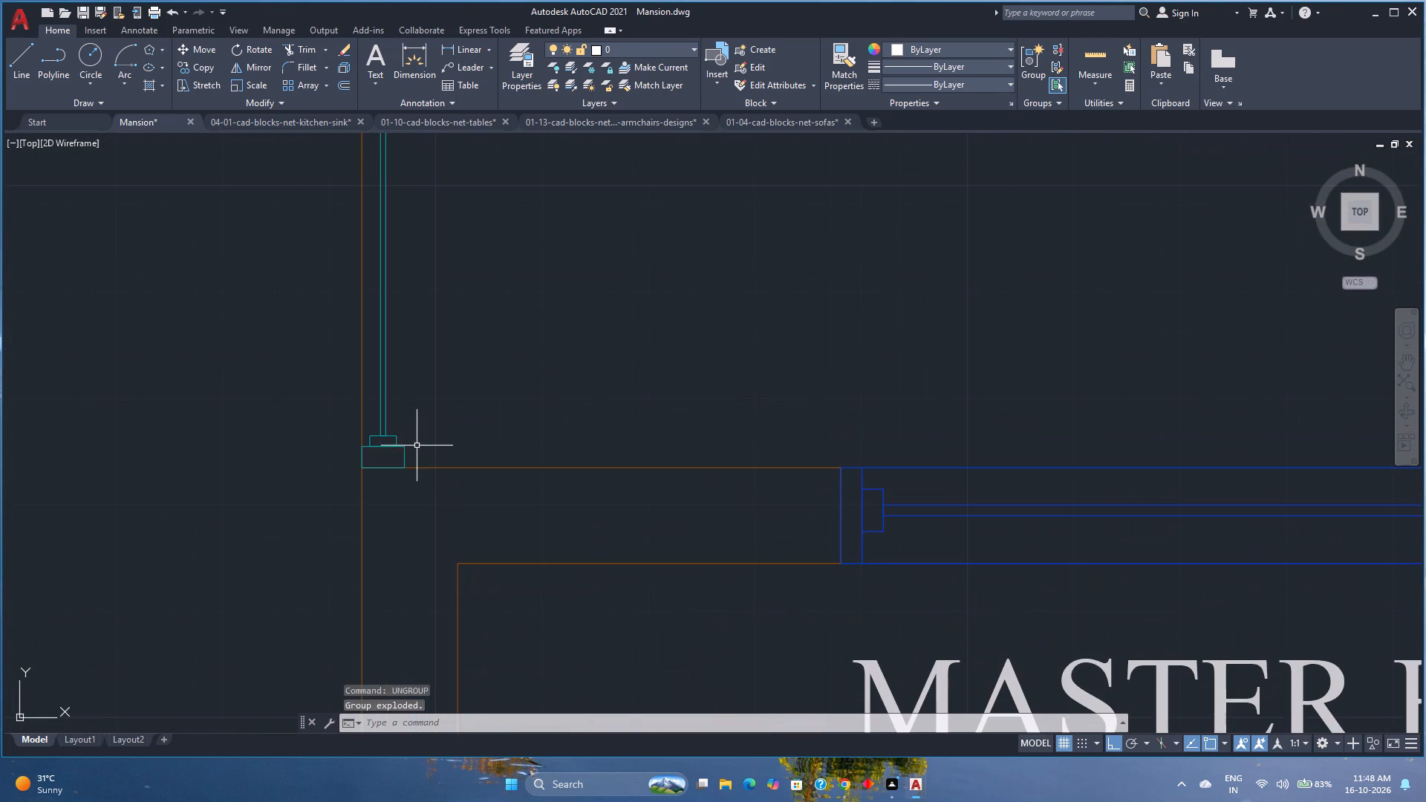
pyautogui.click(417, 457)
pyautogui.scroll(-1, 395, 378)
pyautogui.scroll(-3, 413, 291)
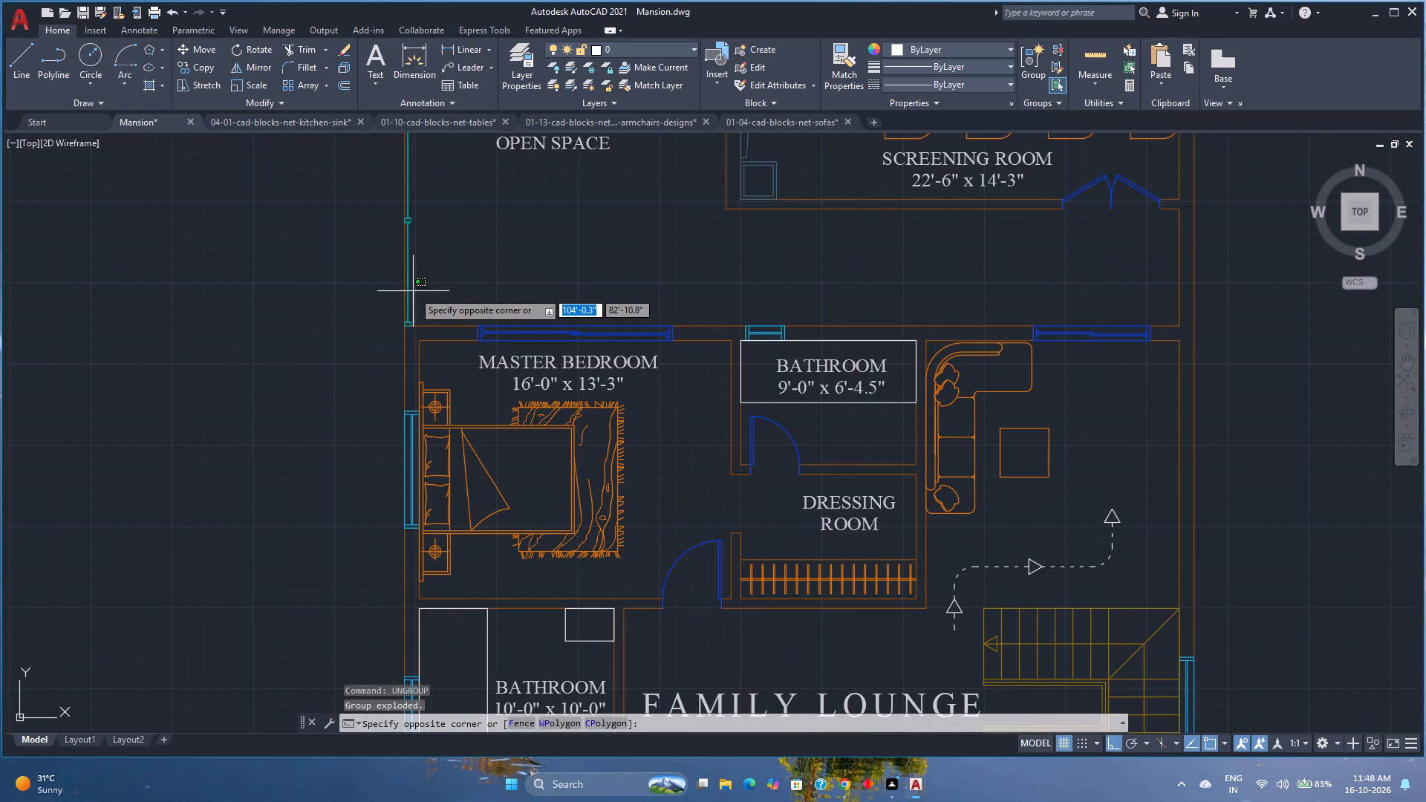
pyautogui.scroll(4, 406, 221)
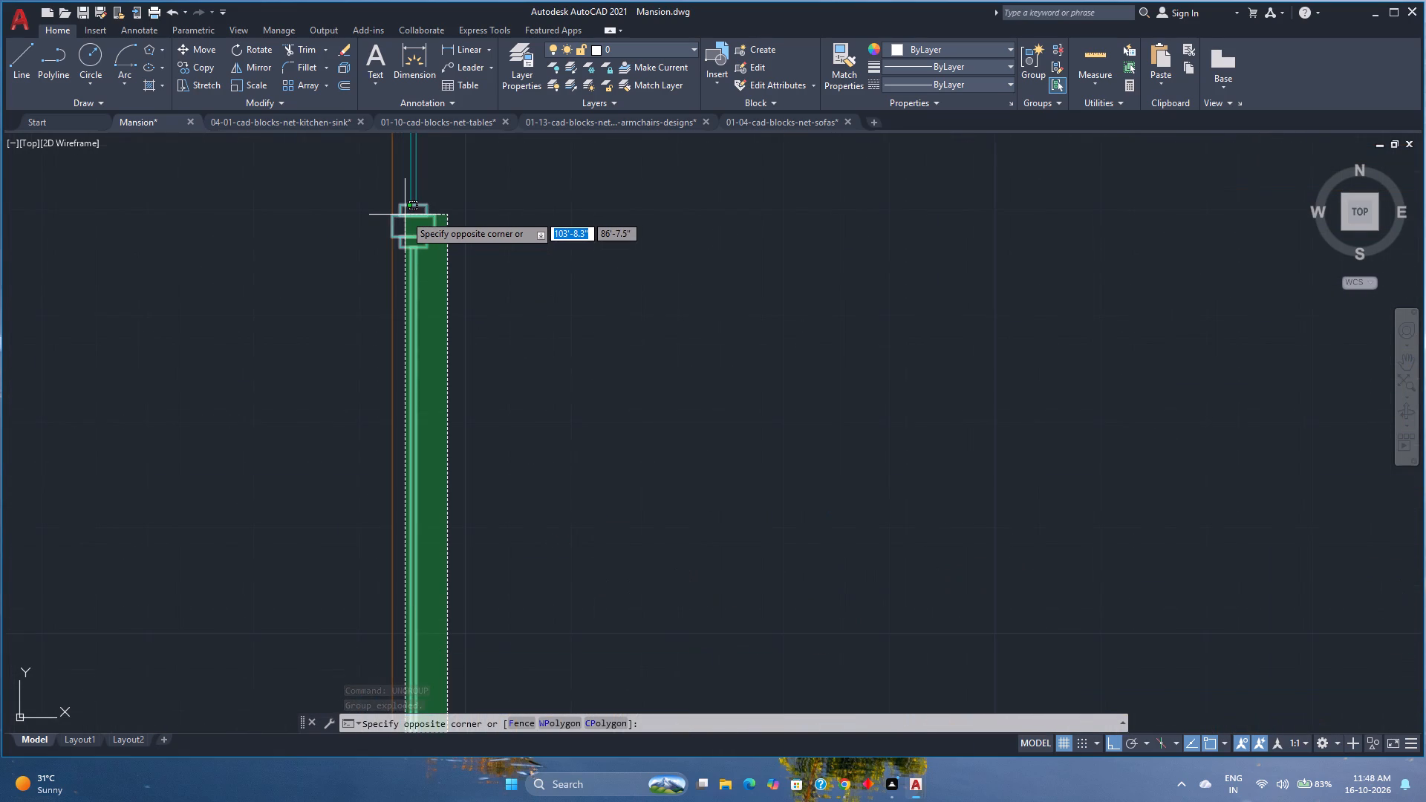
pyautogui.click(395, 226)
pyautogui.scroll(-4, 440, 261)
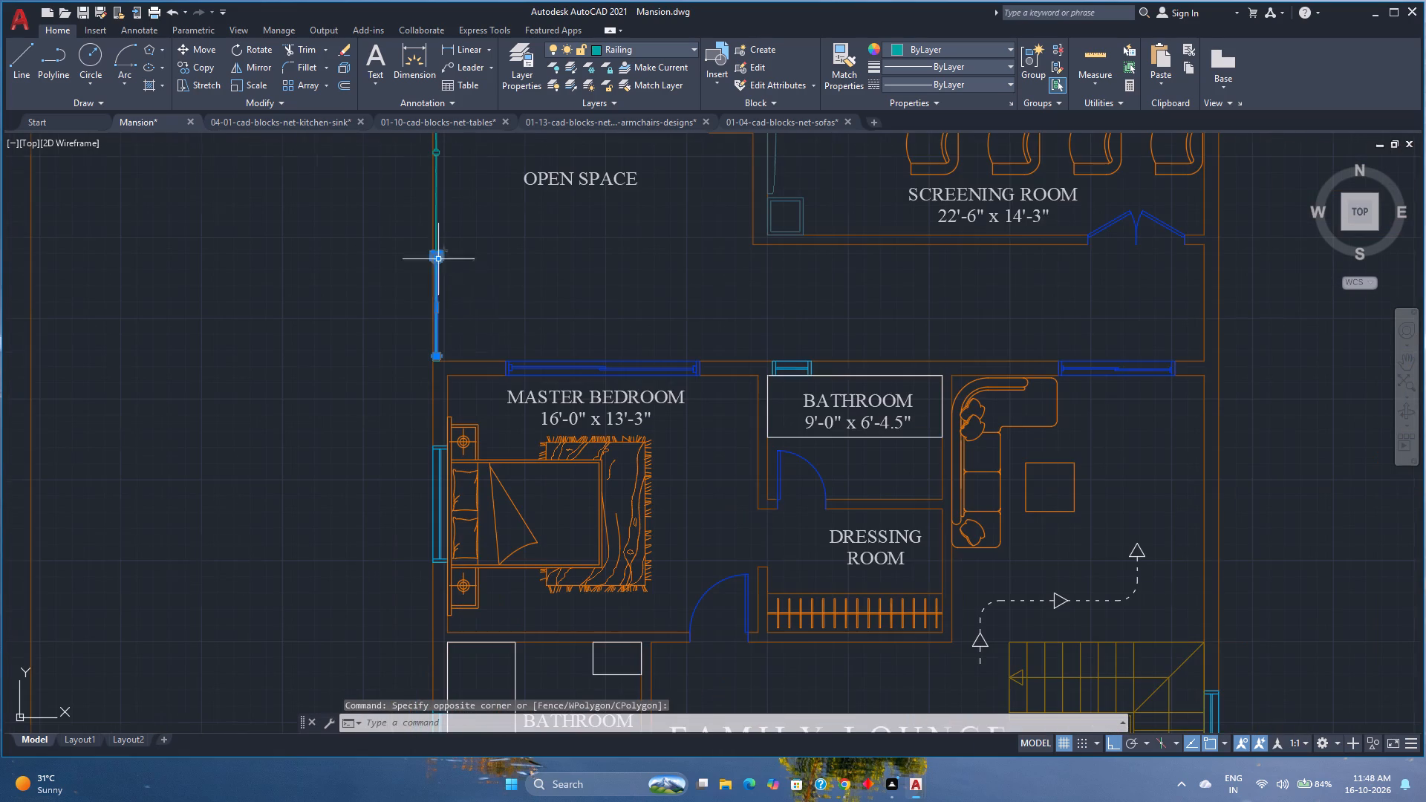
pyautogui.hotkey('ctrl', 'c')
pyautogui.scroll(3, 445, 362)
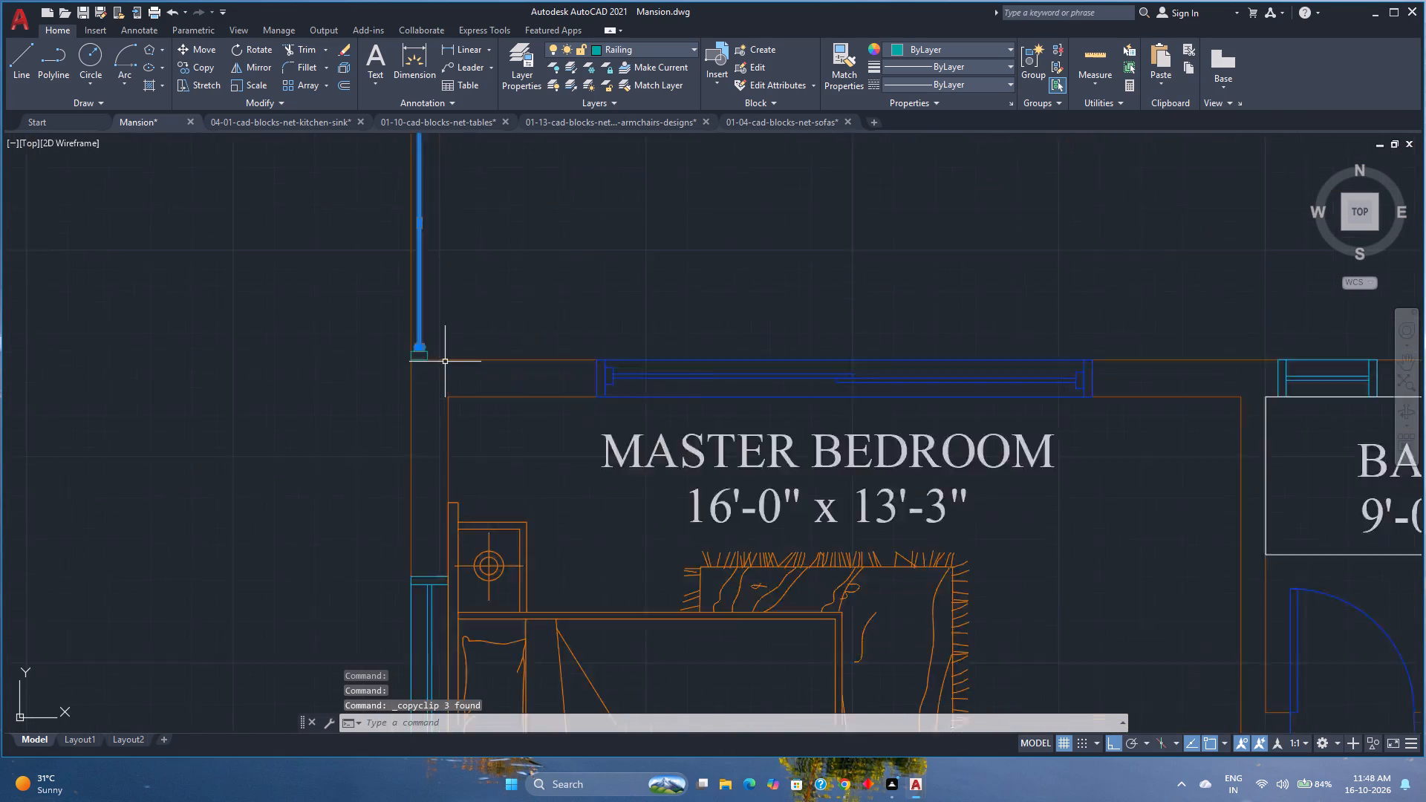
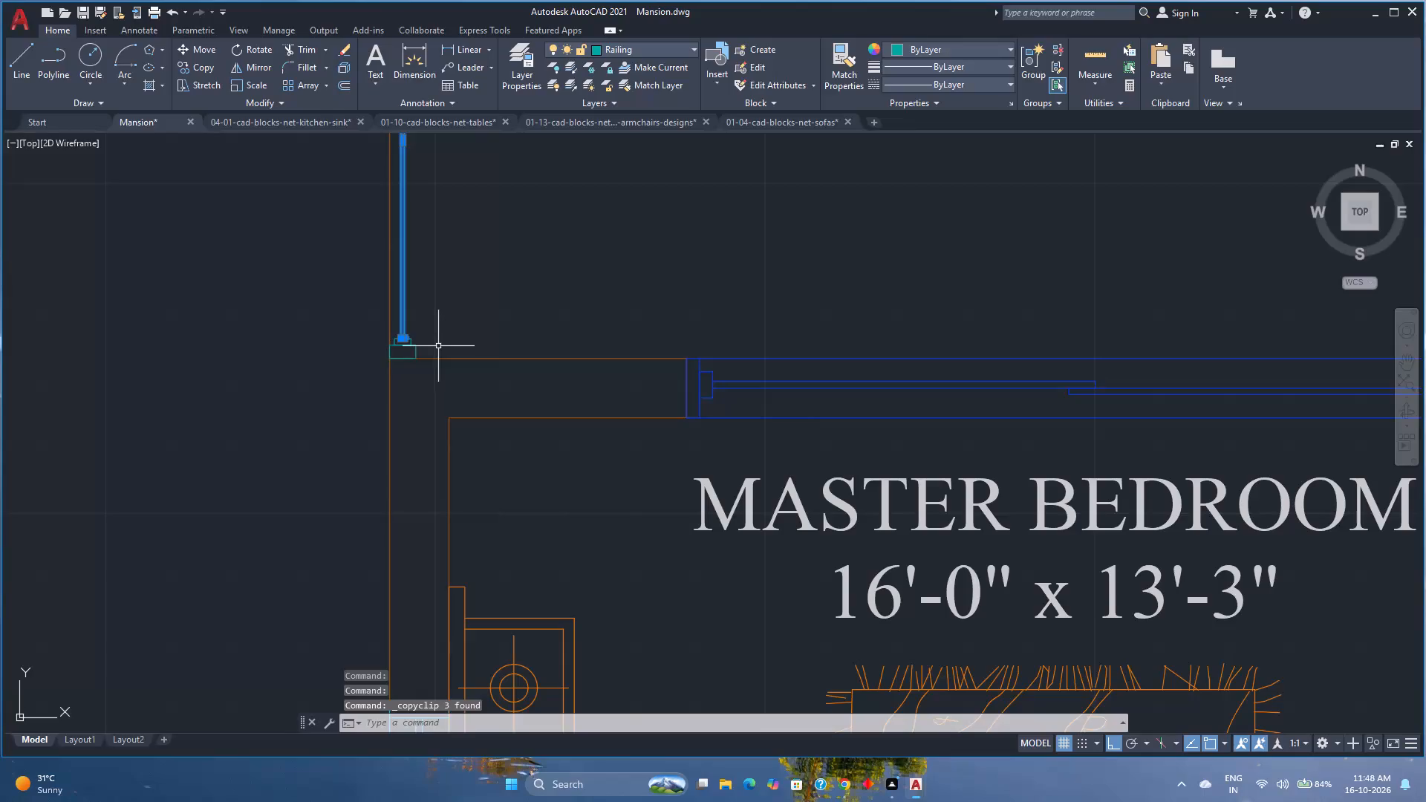
# Add the post pieces at the master bedroom end to the selected railing section and copy the whole section to the clipboard.
pyautogui.click(433, 347)
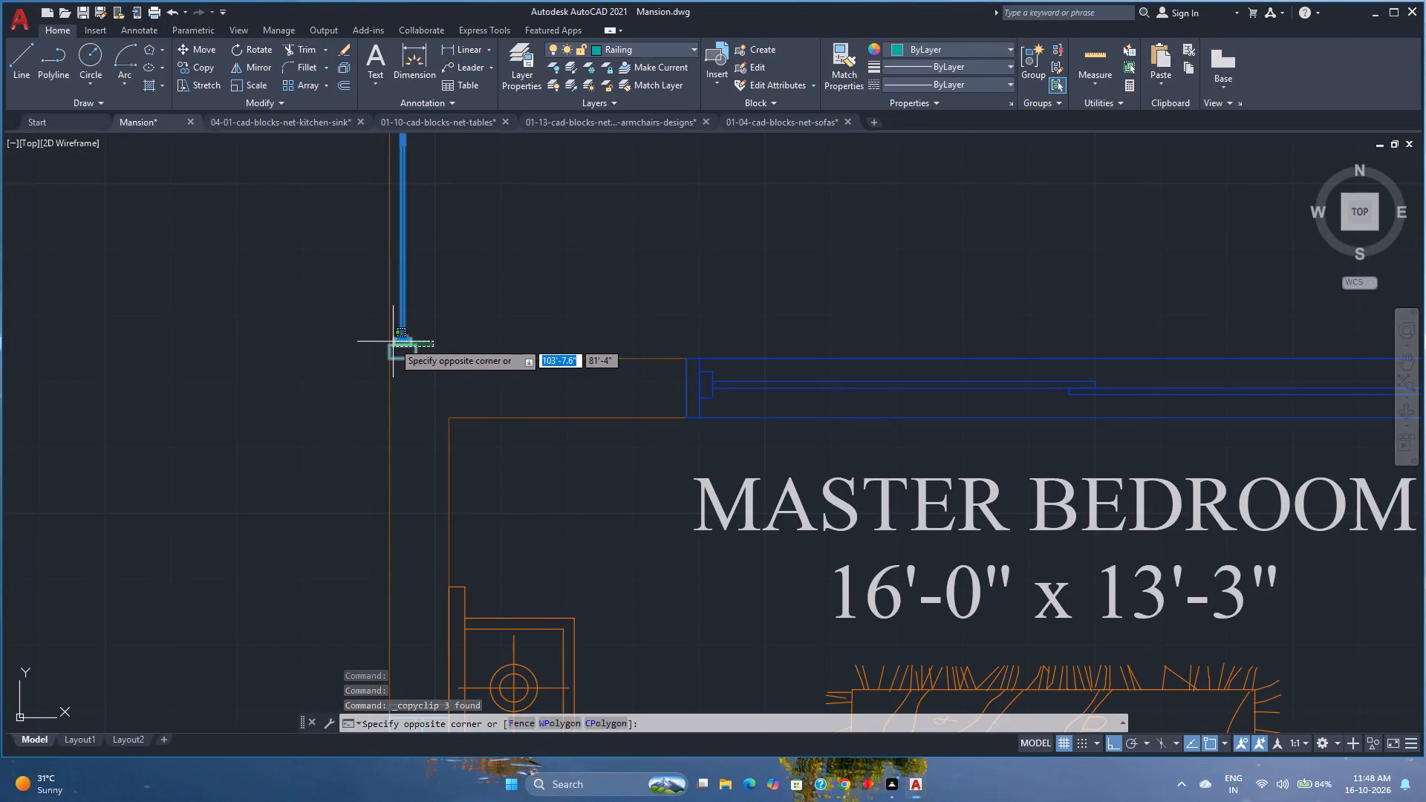
pyautogui.click(393, 339)
pyautogui.scroll(-3, 423, 327)
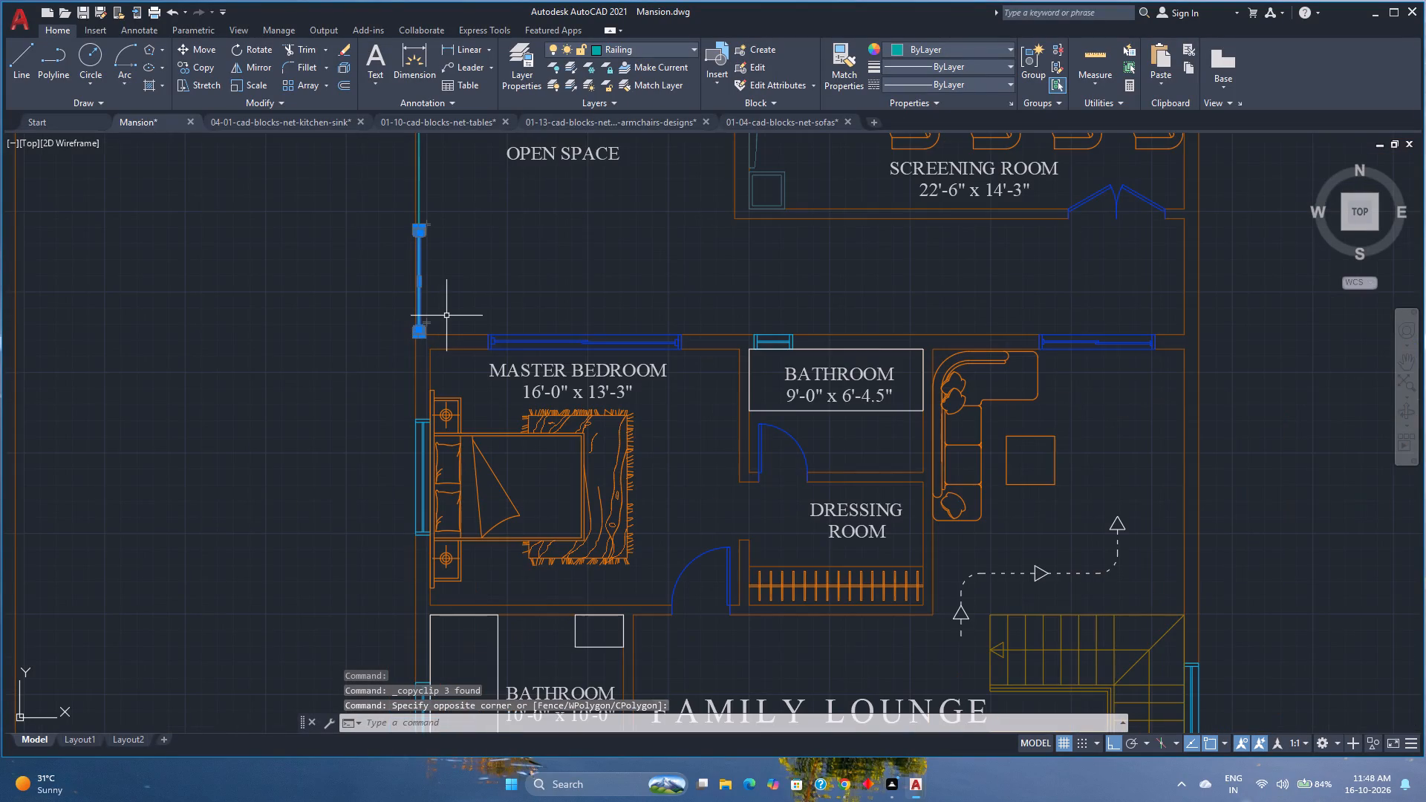
pyautogui.hotkey('ctrl', 'c')
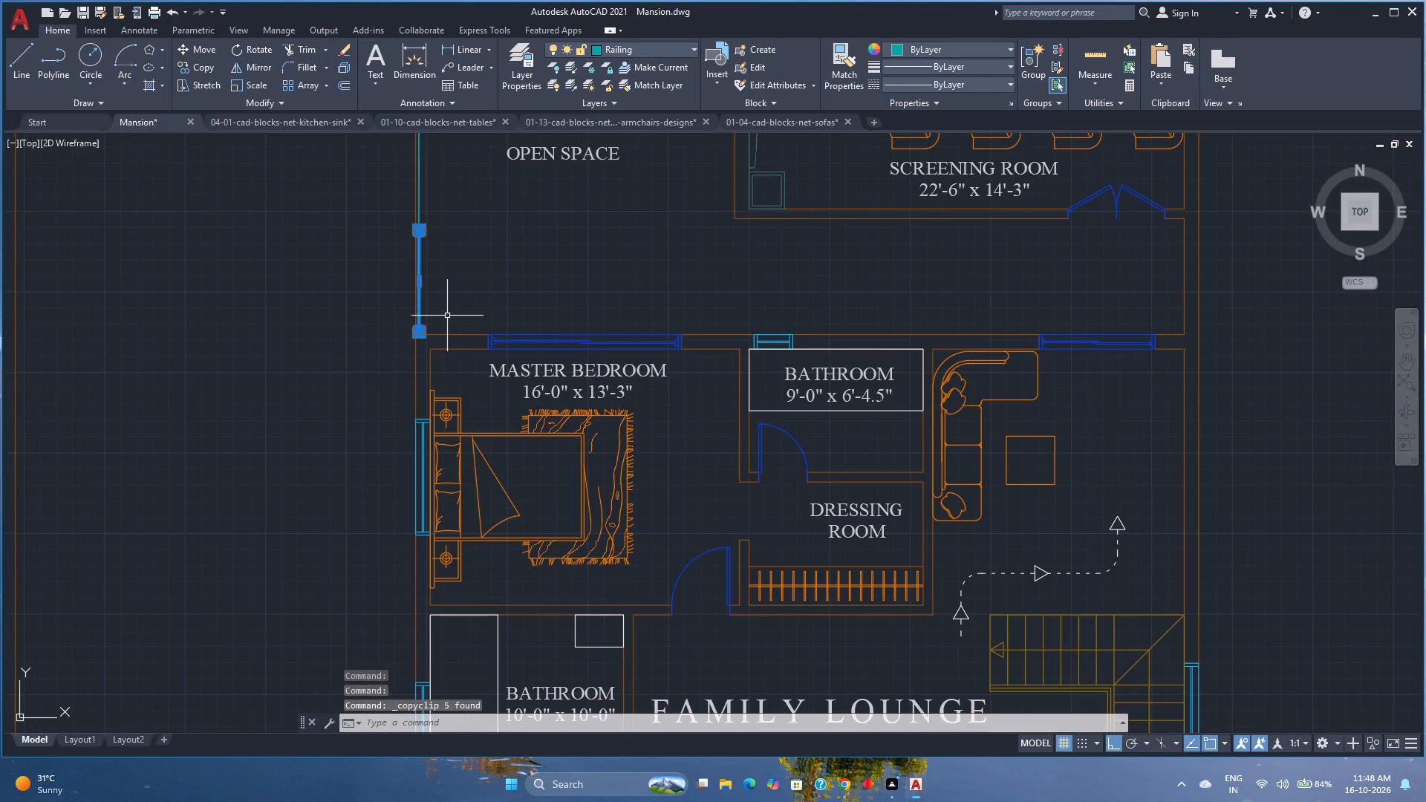
# Group all the railing pieces along the open space's outer edge on the middle plan.
pyautogui.click(434, 330)
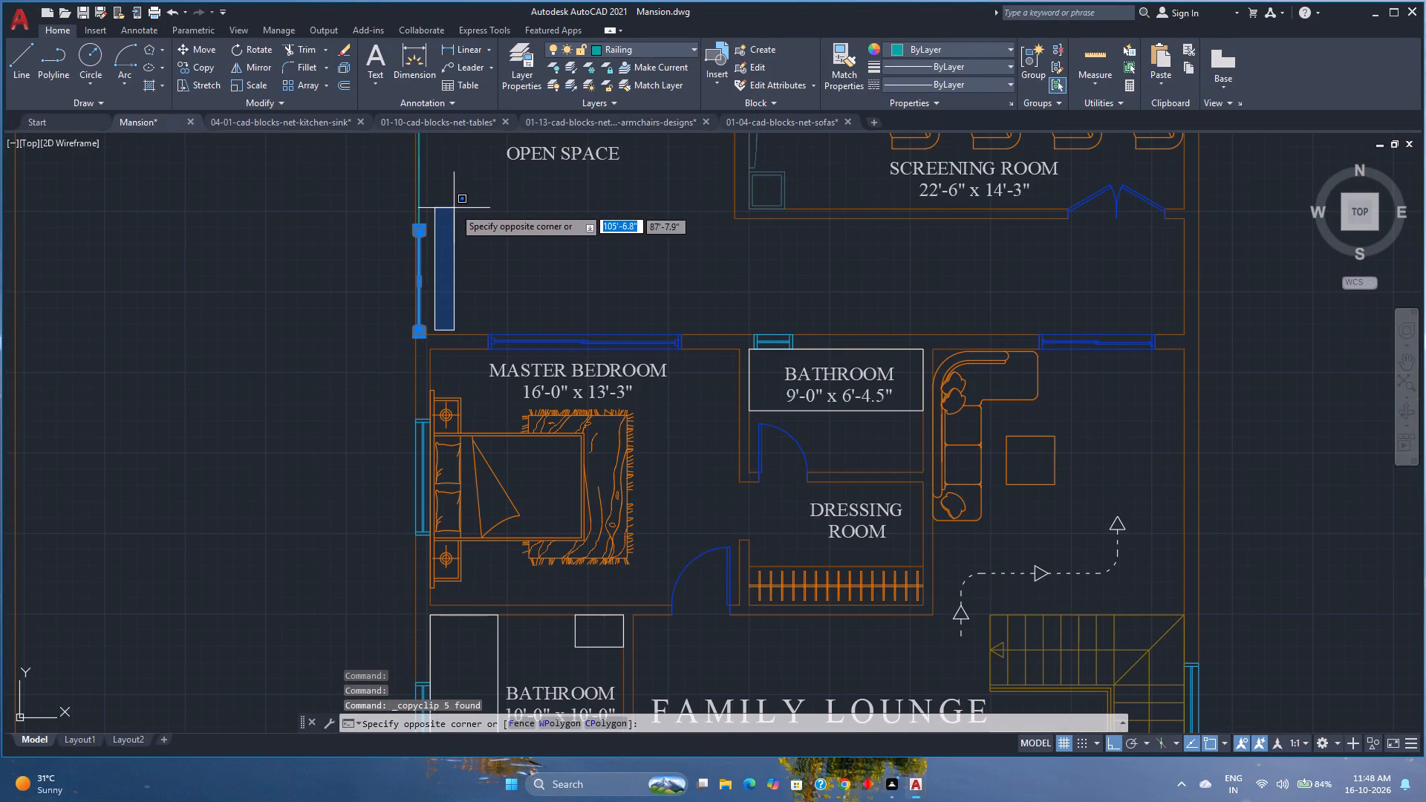
pyautogui.moveTo(454, 207); pyautogui.dragTo(509, 374, button='middle')
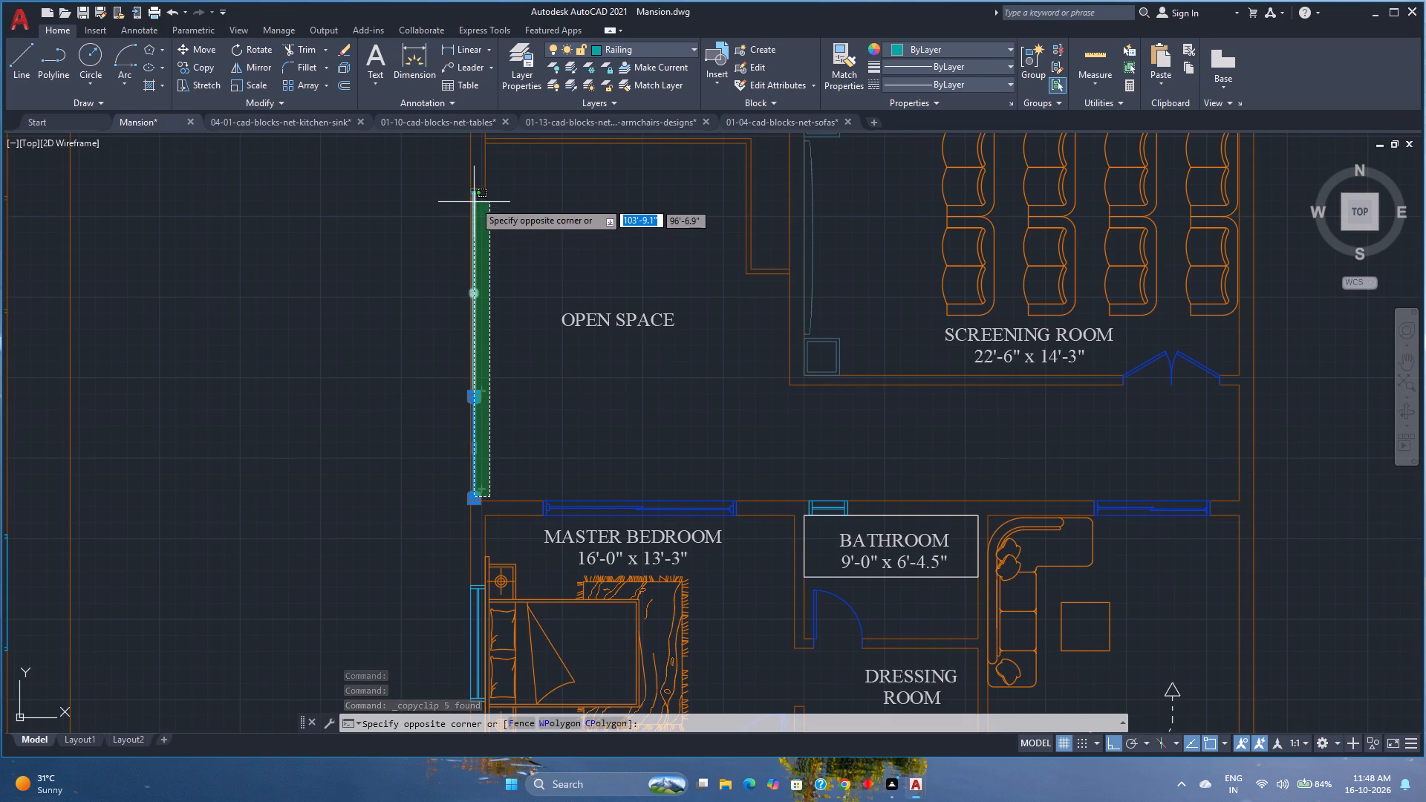
pyautogui.click(472, 192)
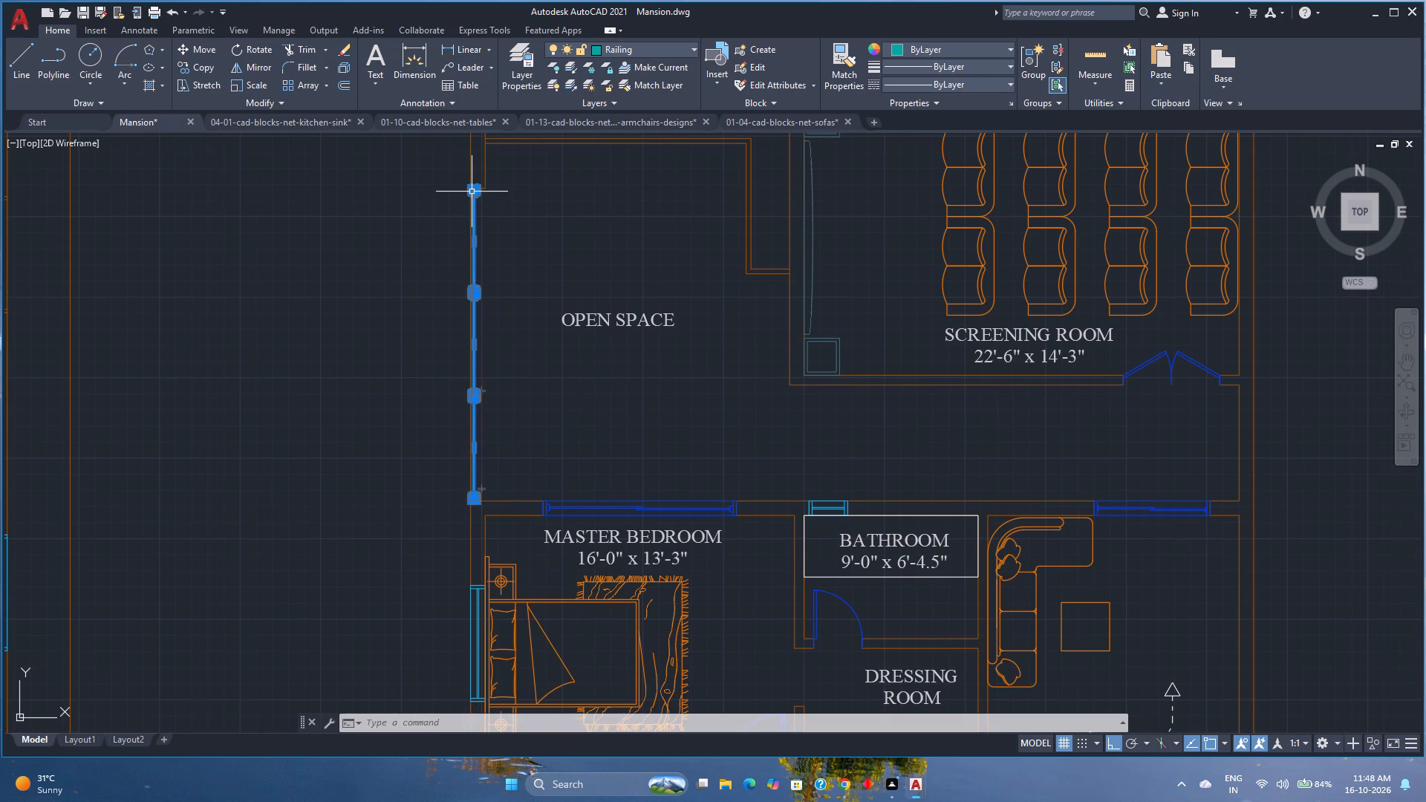
pyautogui.press('g')
pyautogui.press('Return')
# Paste the copied railing section beside the middle plan's staircase, with its base on the wall below the lower flight.
pyautogui.scroll(-2, 487, 301)
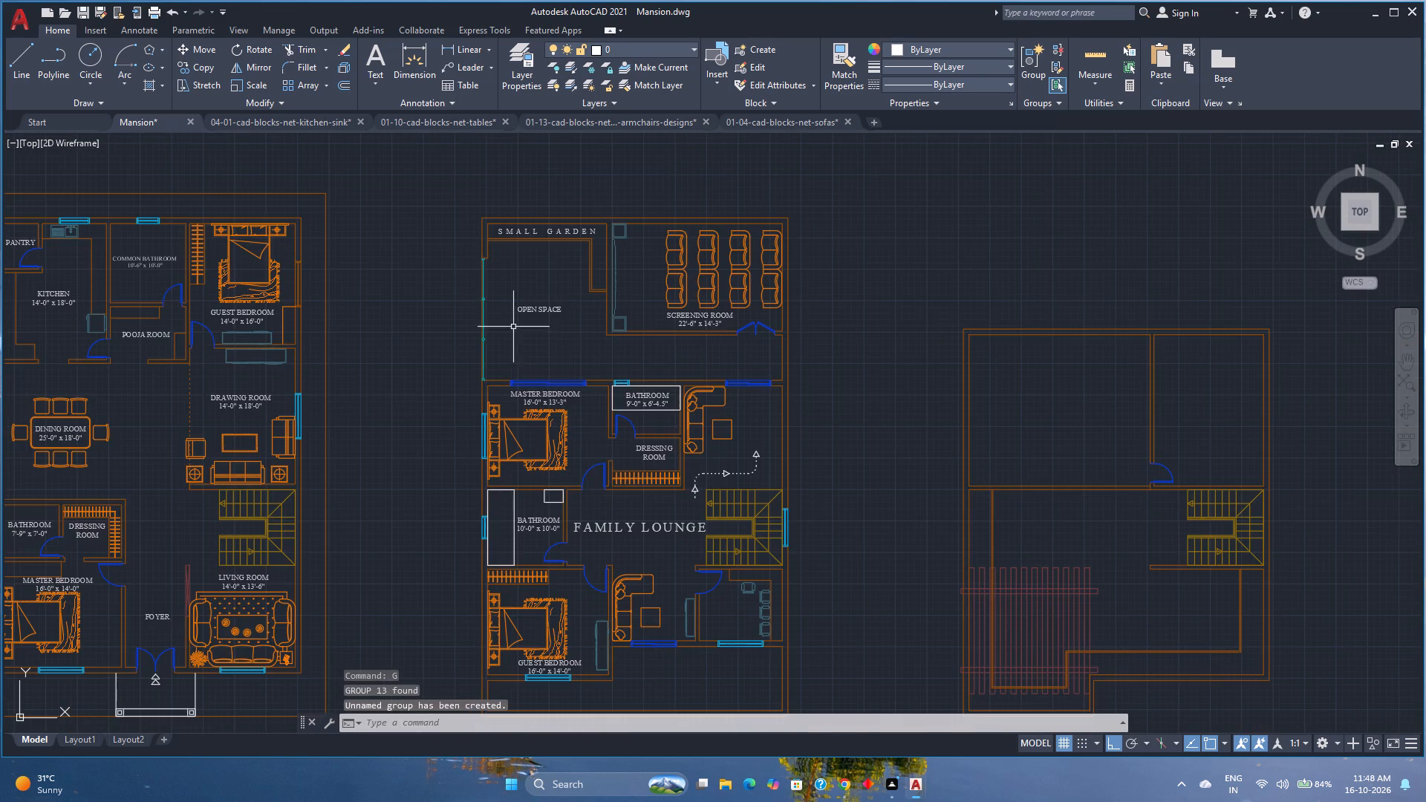
pyautogui.scroll(2, 602, 480)
pyautogui.moveTo(774, 457); pyautogui.dragTo(688, 312, button='middle')
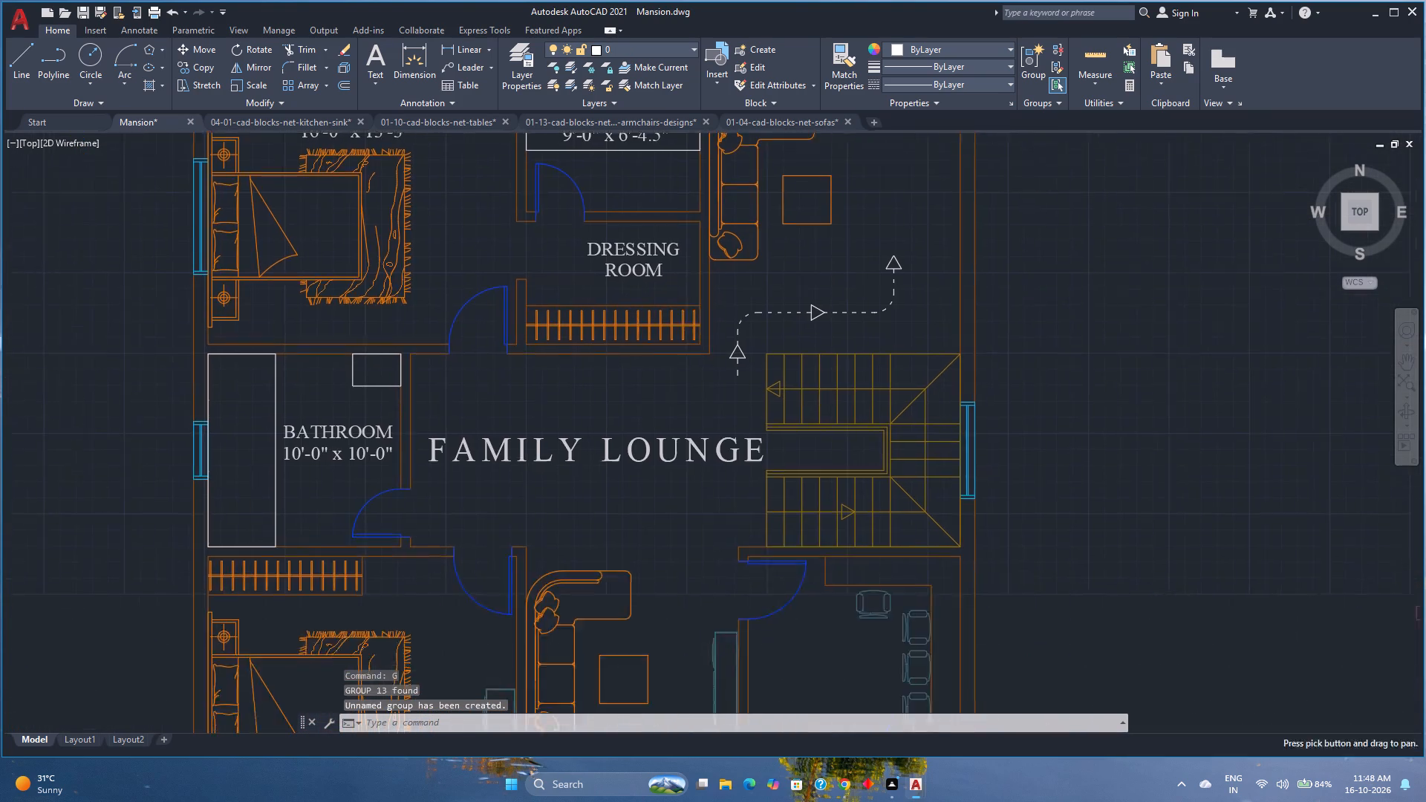
pyautogui.scroll(1, 688, 314)
pyautogui.moveTo(787, 584); pyautogui.dragTo(739, 407, button='middle')
pyautogui.scroll(2, 753, 501)
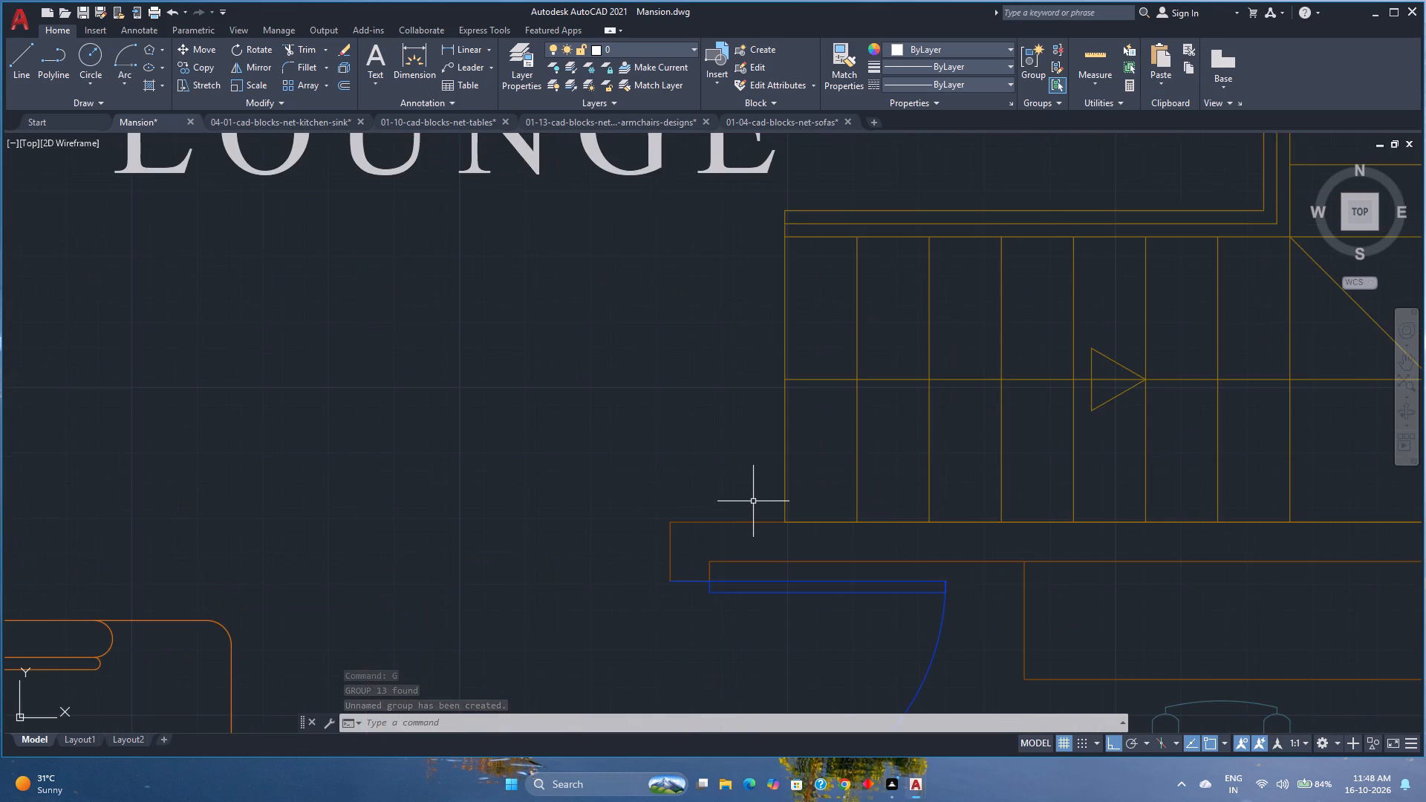
pyautogui.hotkey('ctrl', 'v')
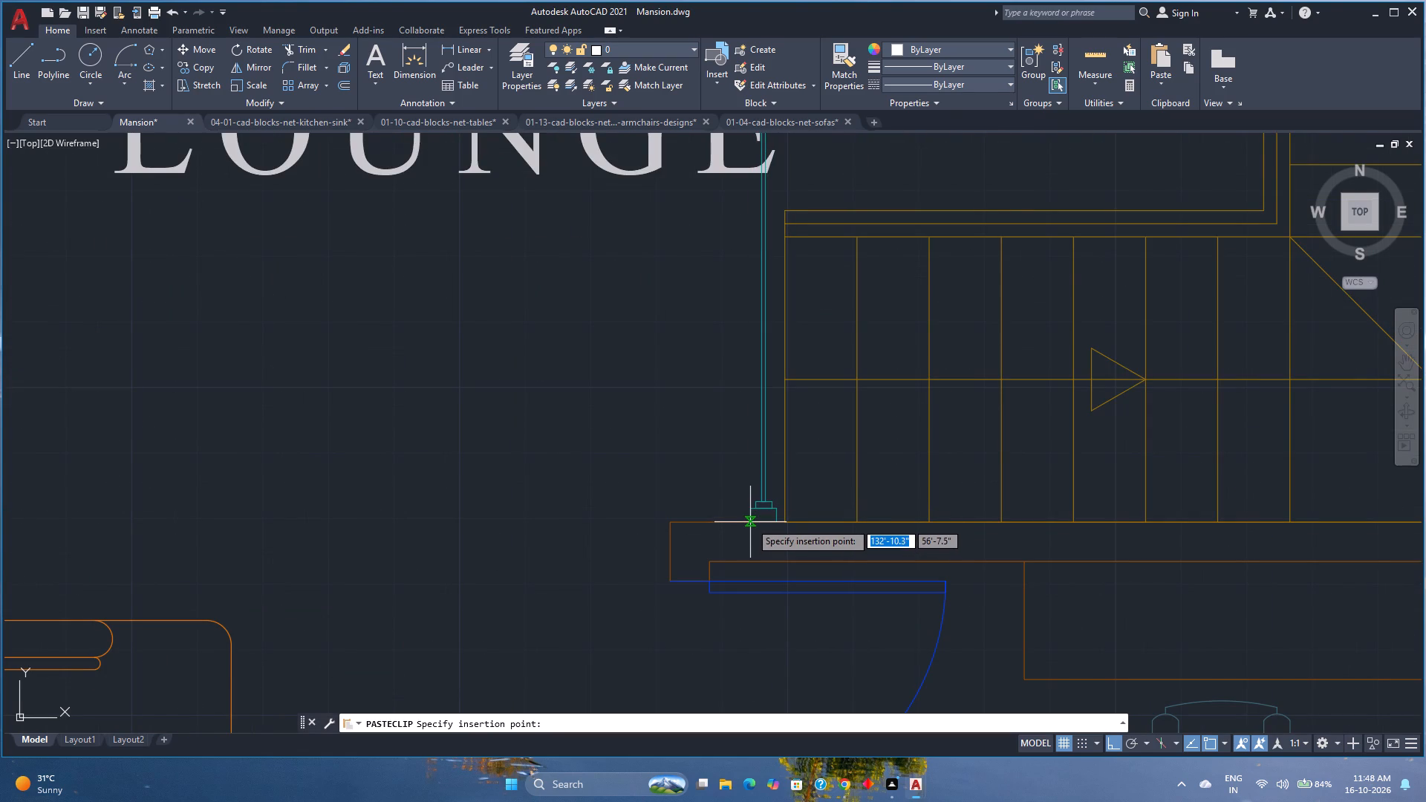
pyautogui.click(750, 522)
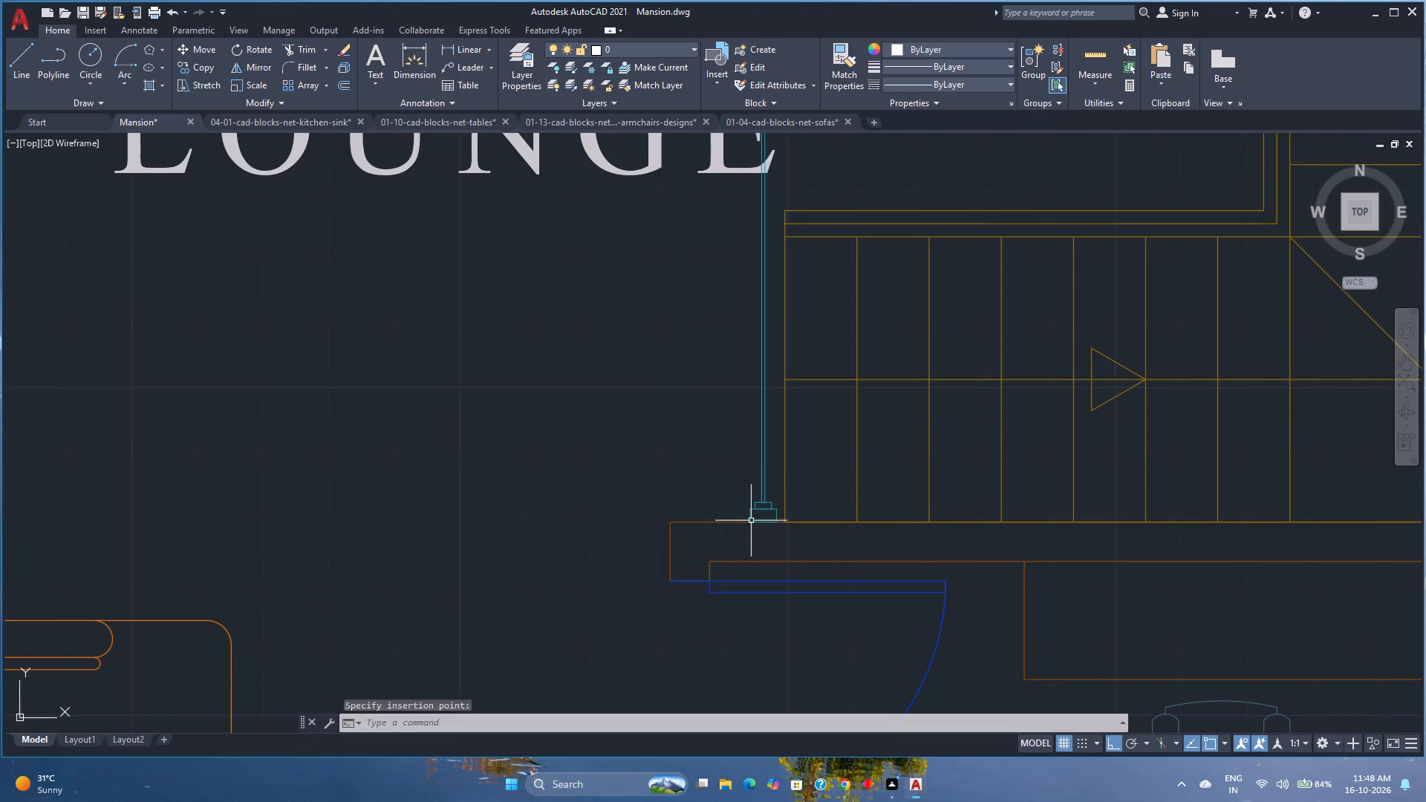
# Move the two post pieces at the pasted railing's upper end straight up about 9" toward the upper stair flight.
pyautogui.scroll(-2, 800, 463)
pyautogui.moveTo(801, 454); pyautogui.dragTo(811, 537, button='middle')
pyautogui.middleClick(811, 537)
pyautogui.scroll(2, 798, 422)
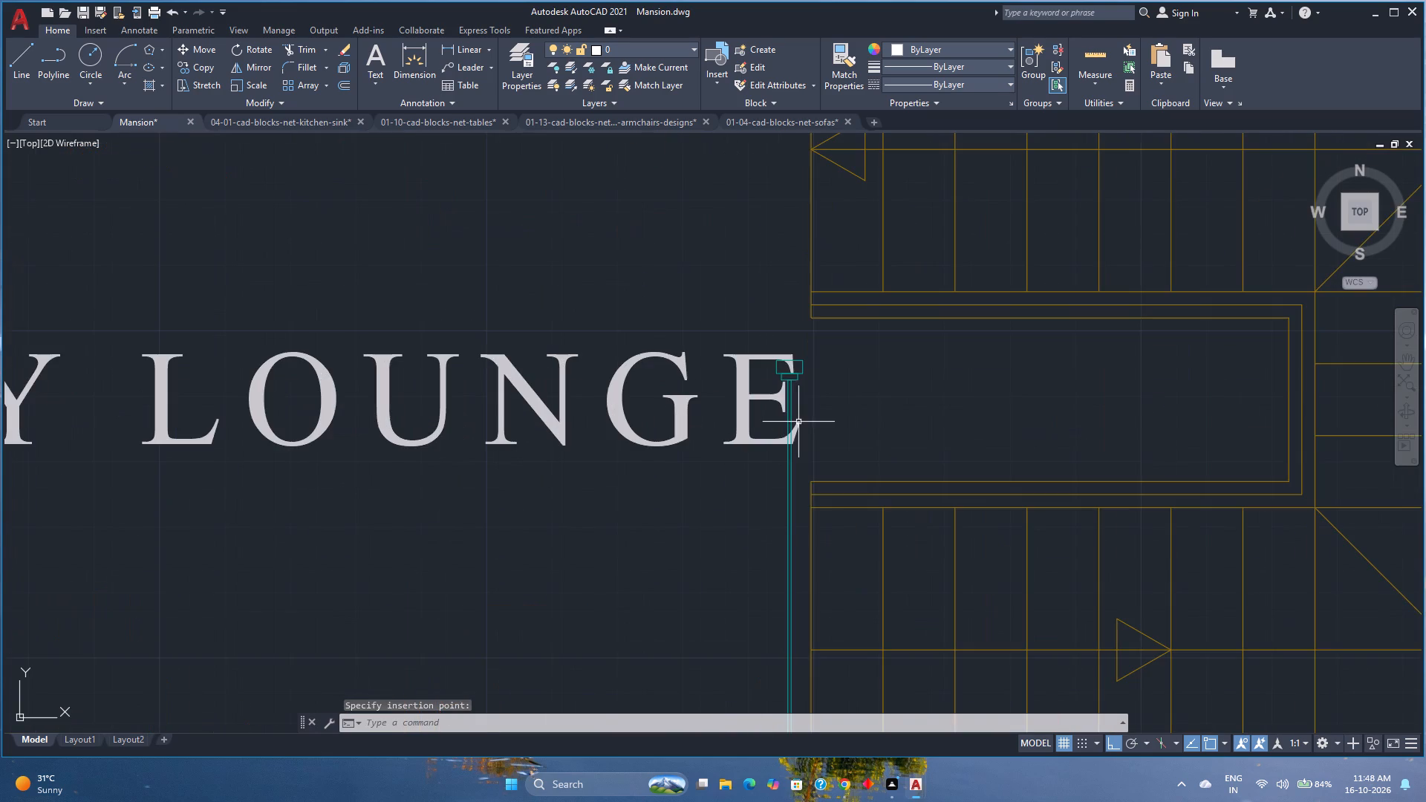
pyautogui.scroll(-1, 795, 365)
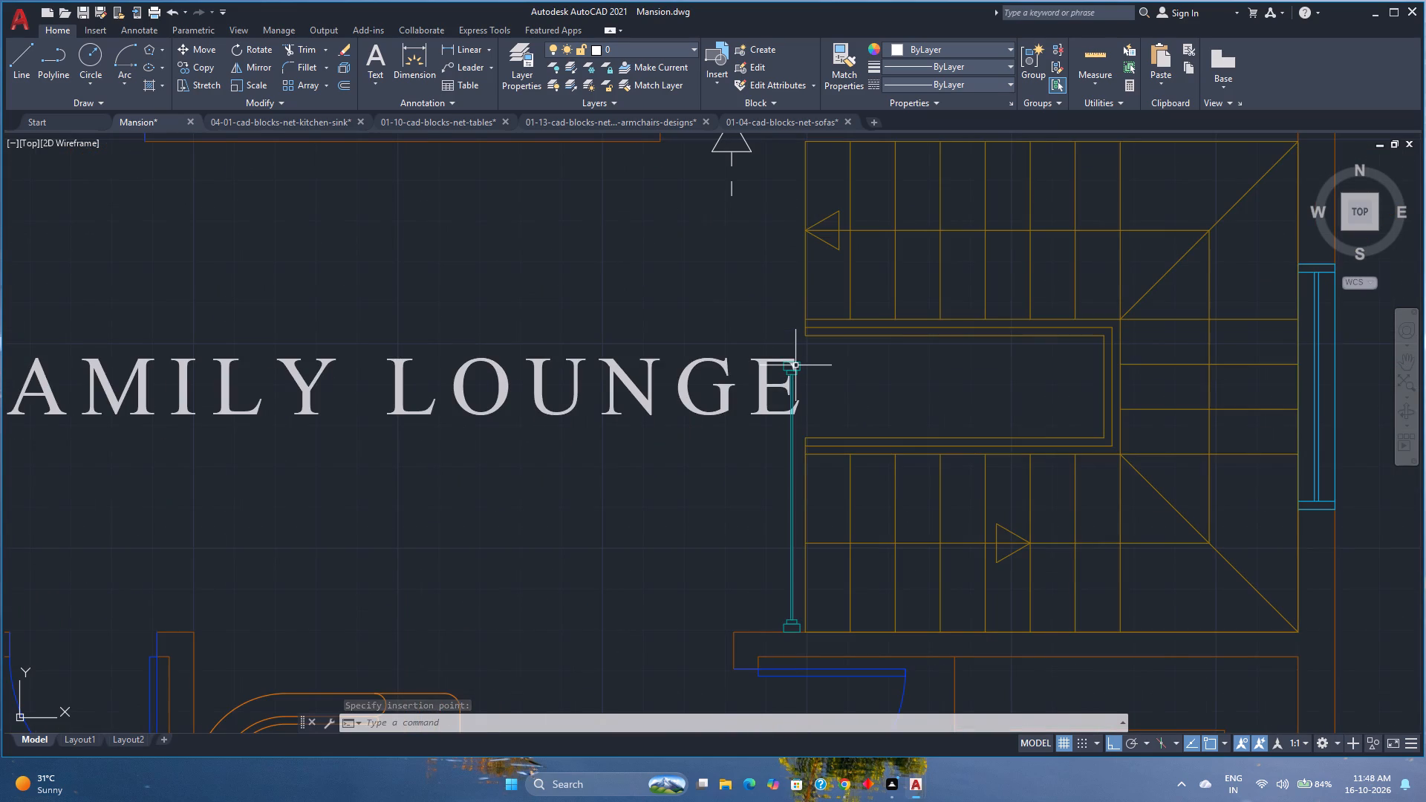
pyautogui.scroll(-1, 795, 365)
pyautogui.scroll(3, 795, 365)
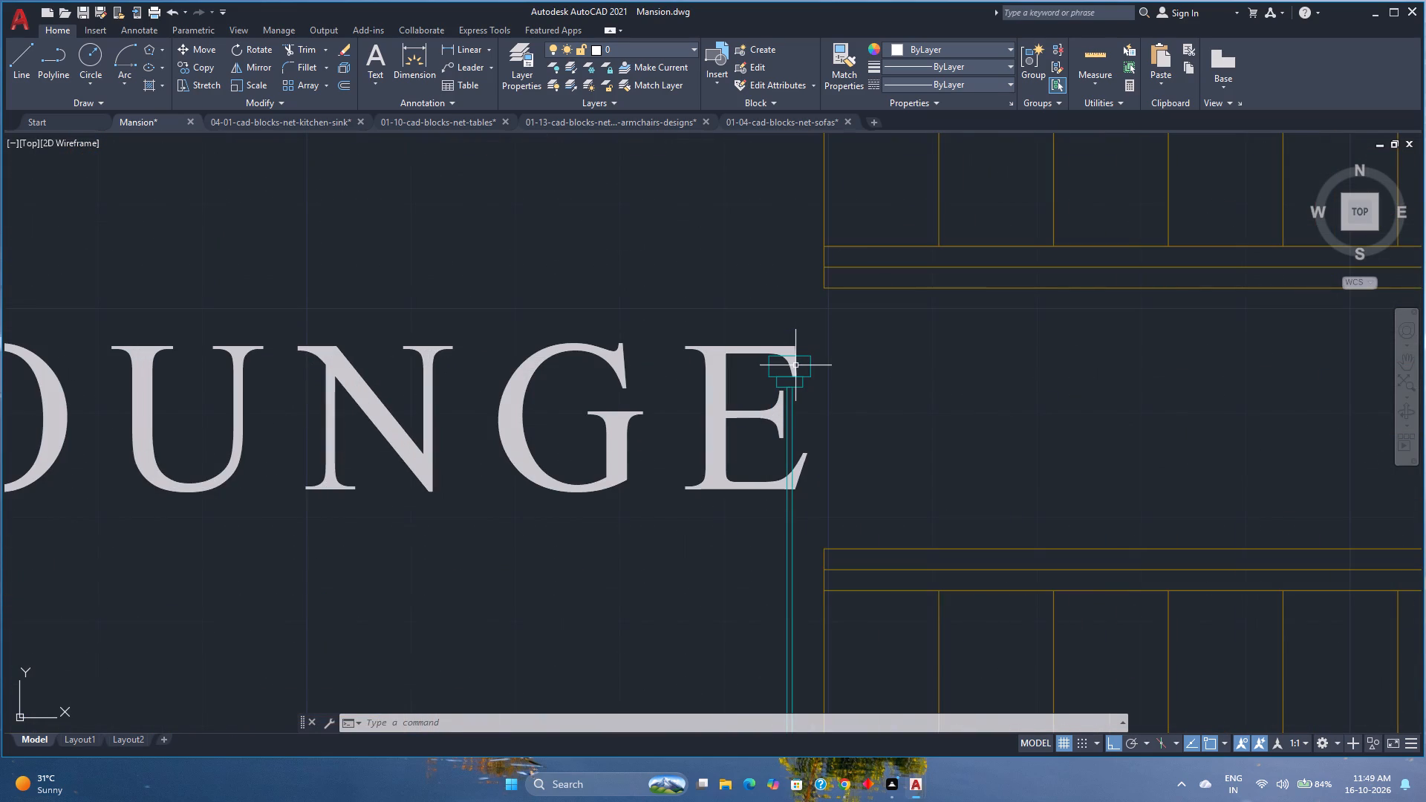
pyautogui.click(804, 354)
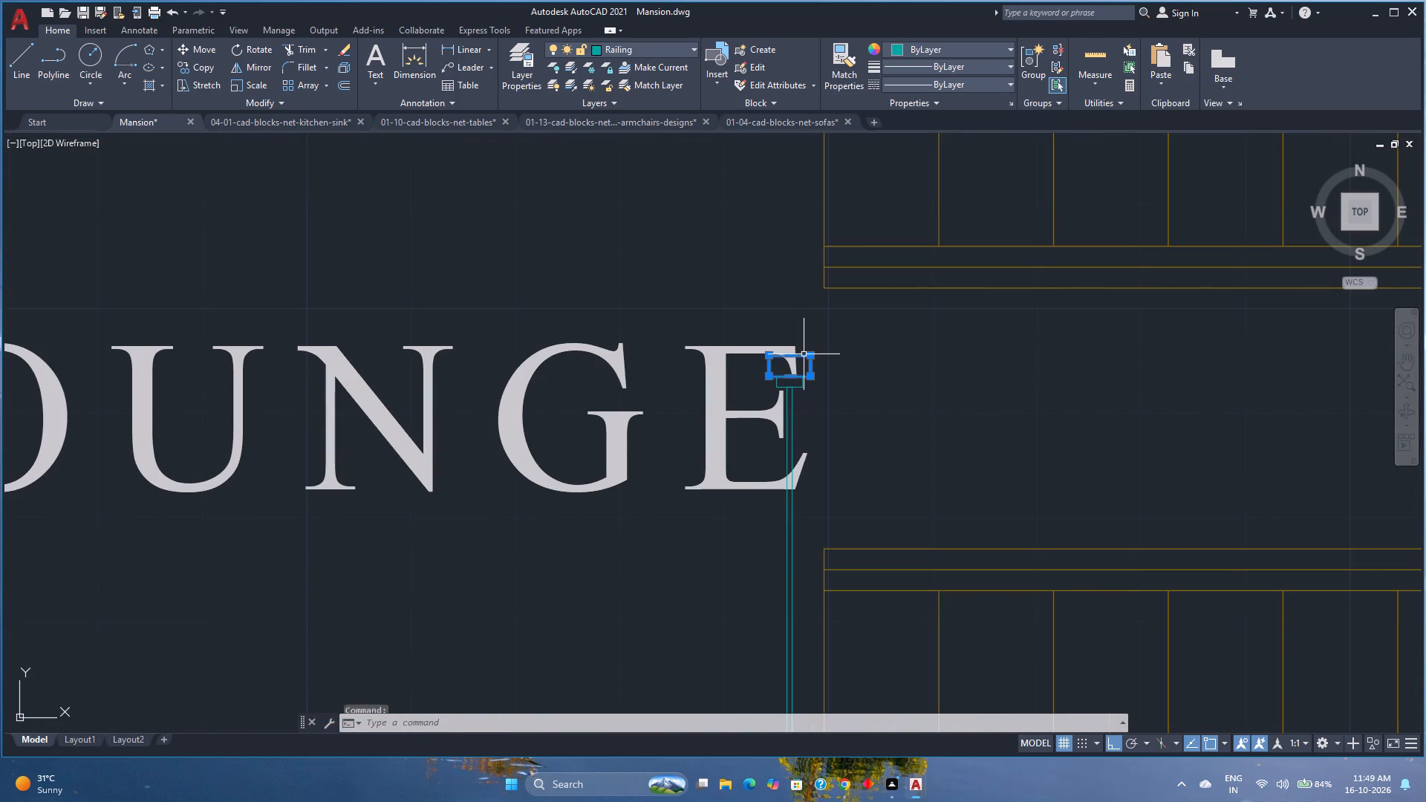
pyautogui.press('m')
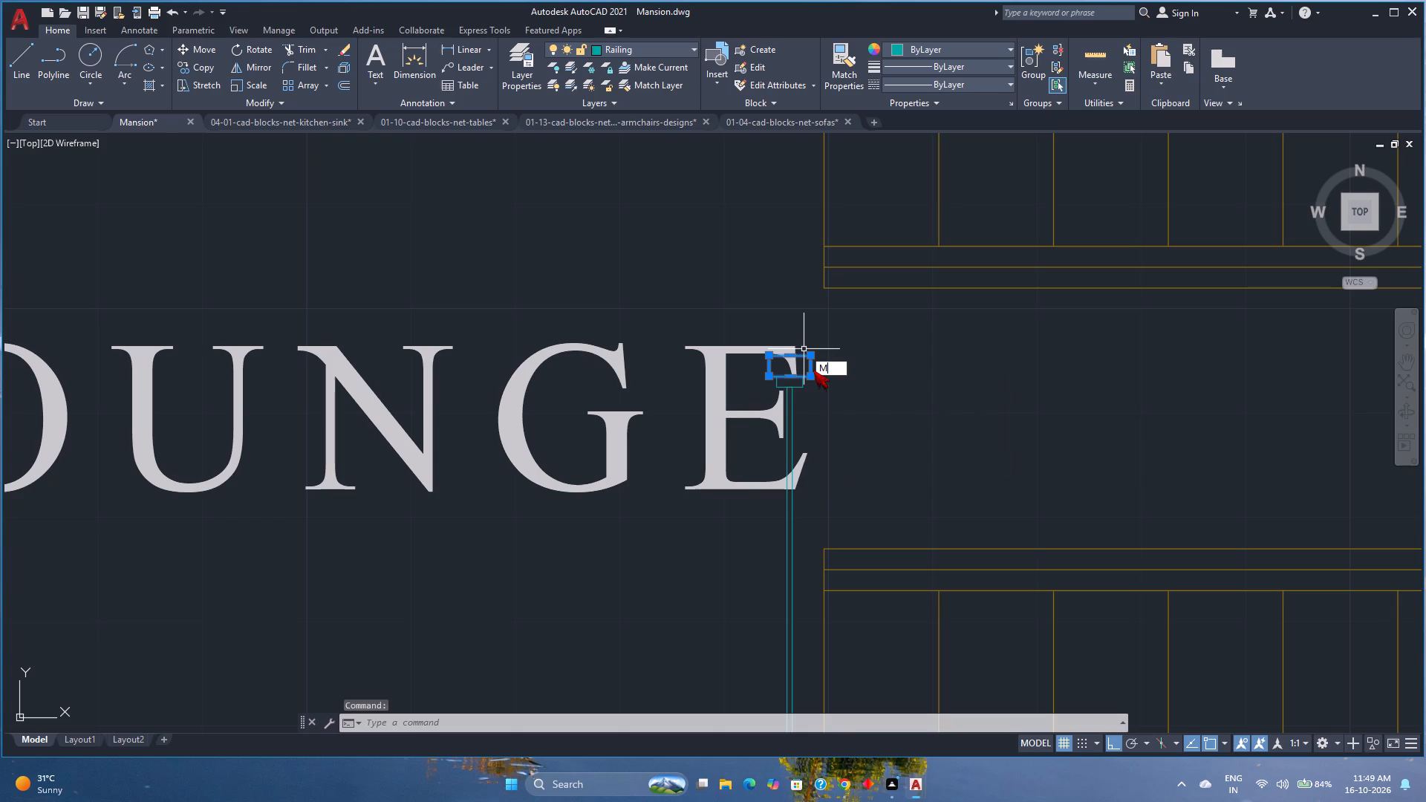
pyautogui.press('Escape')
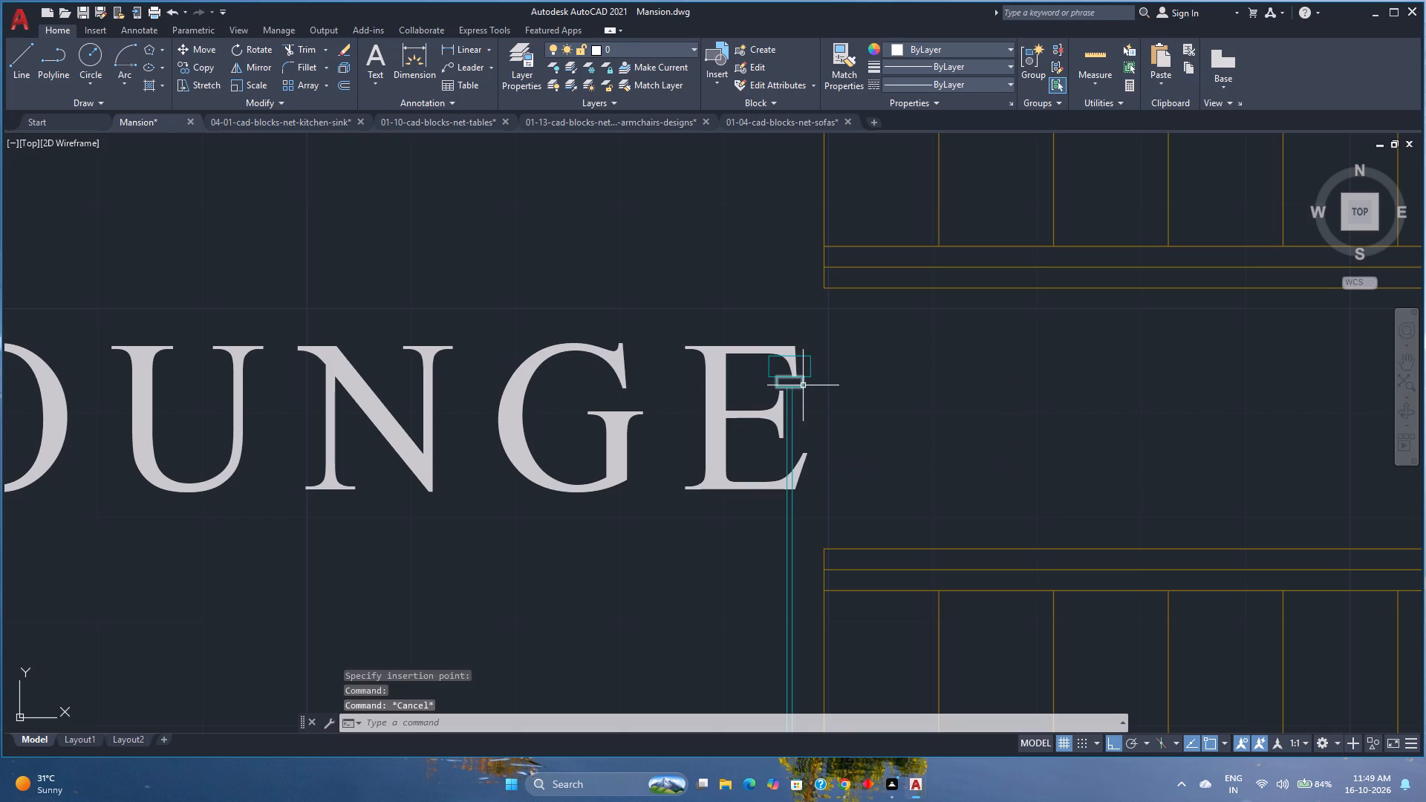
pyautogui.click(804, 385)
pyautogui.click(810, 376)
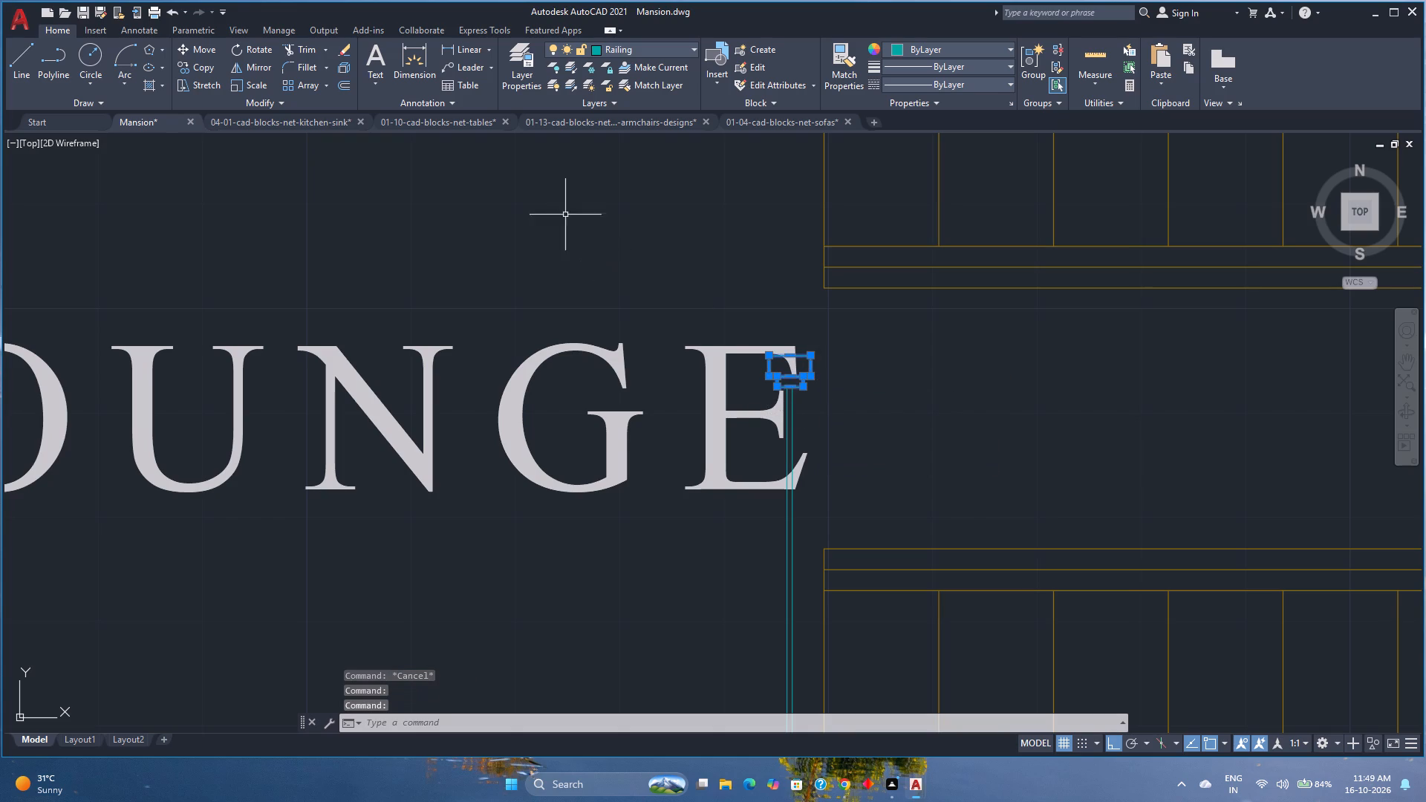
pyautogui.press('m')
pyautogui.press('Return')
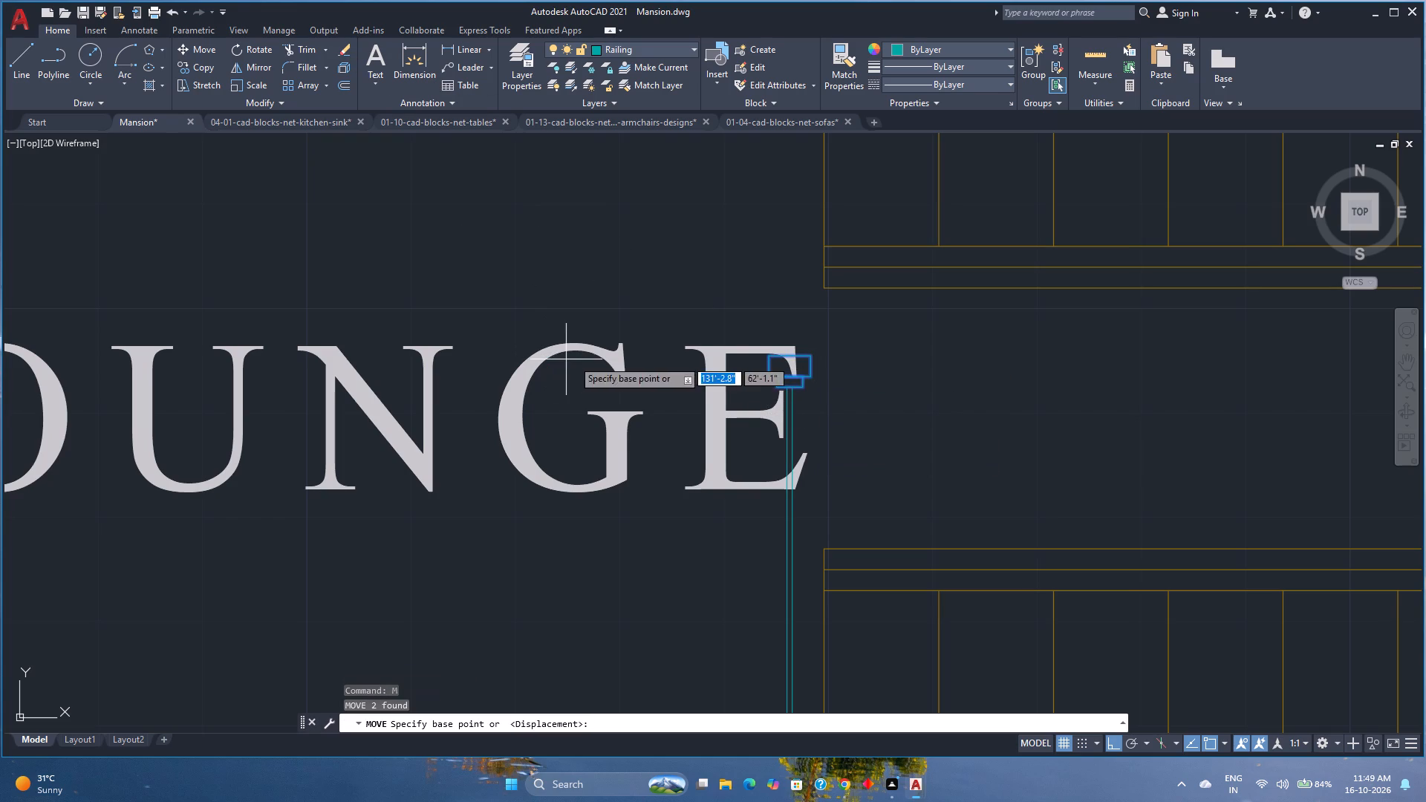
pyautogui.click(790, 358)
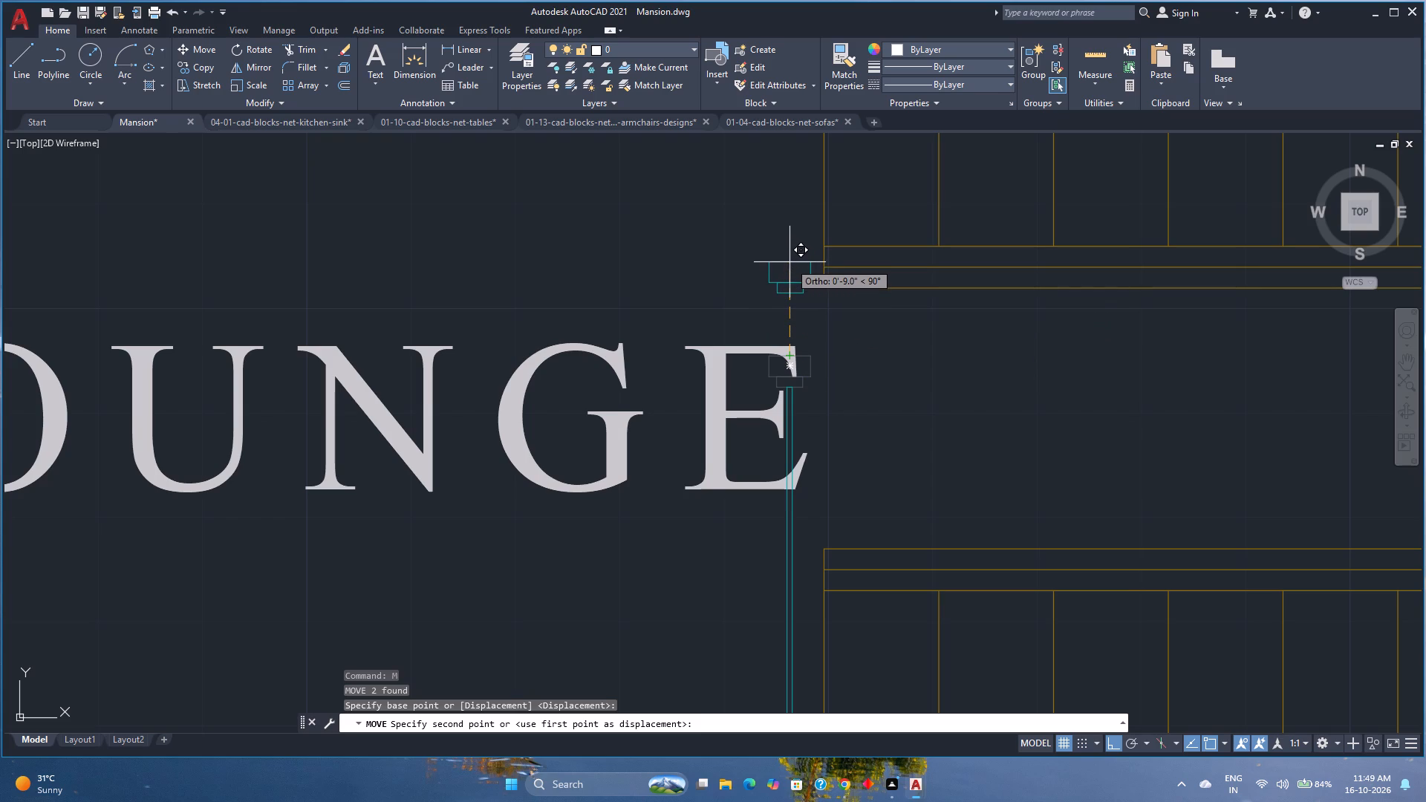
pyautogui.click(789, 262)
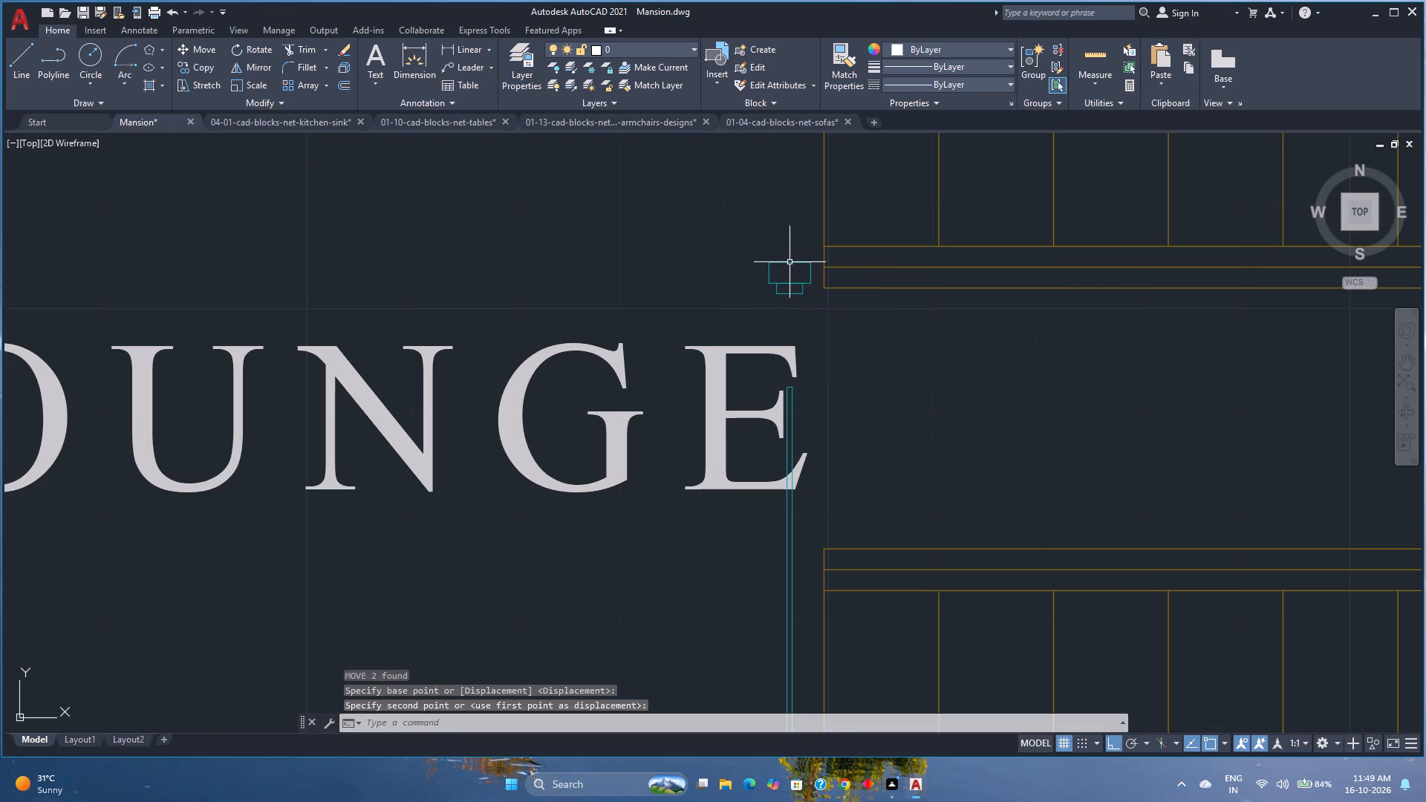
# Stretch the upper end of the pasted railing's thin rail up to meet the moved post.
pyautogui.click(793, 435)
pyautogui.scroll(2, 798, 385)
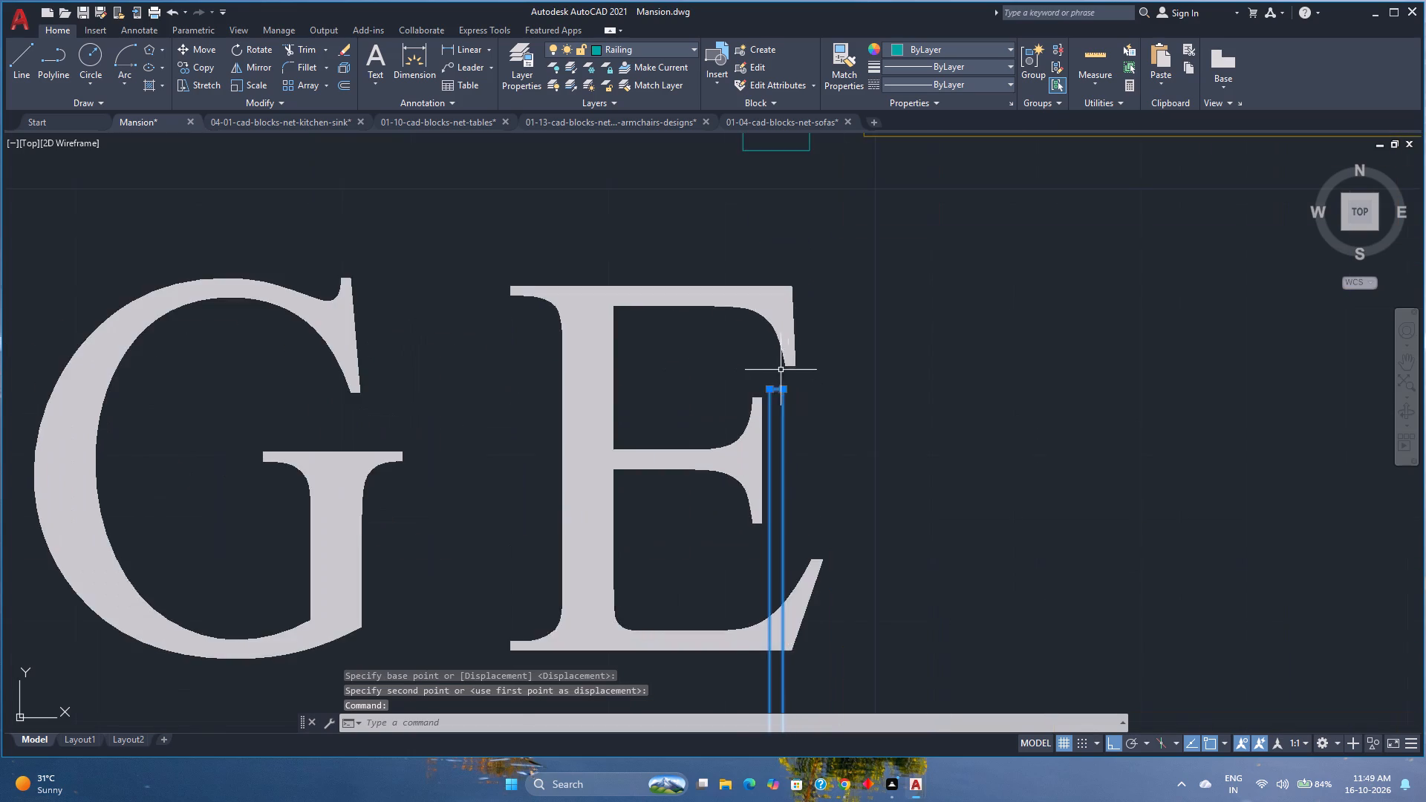
pyautogui.scroll(2, 777, 369)
pyautogui.click(778, 420)
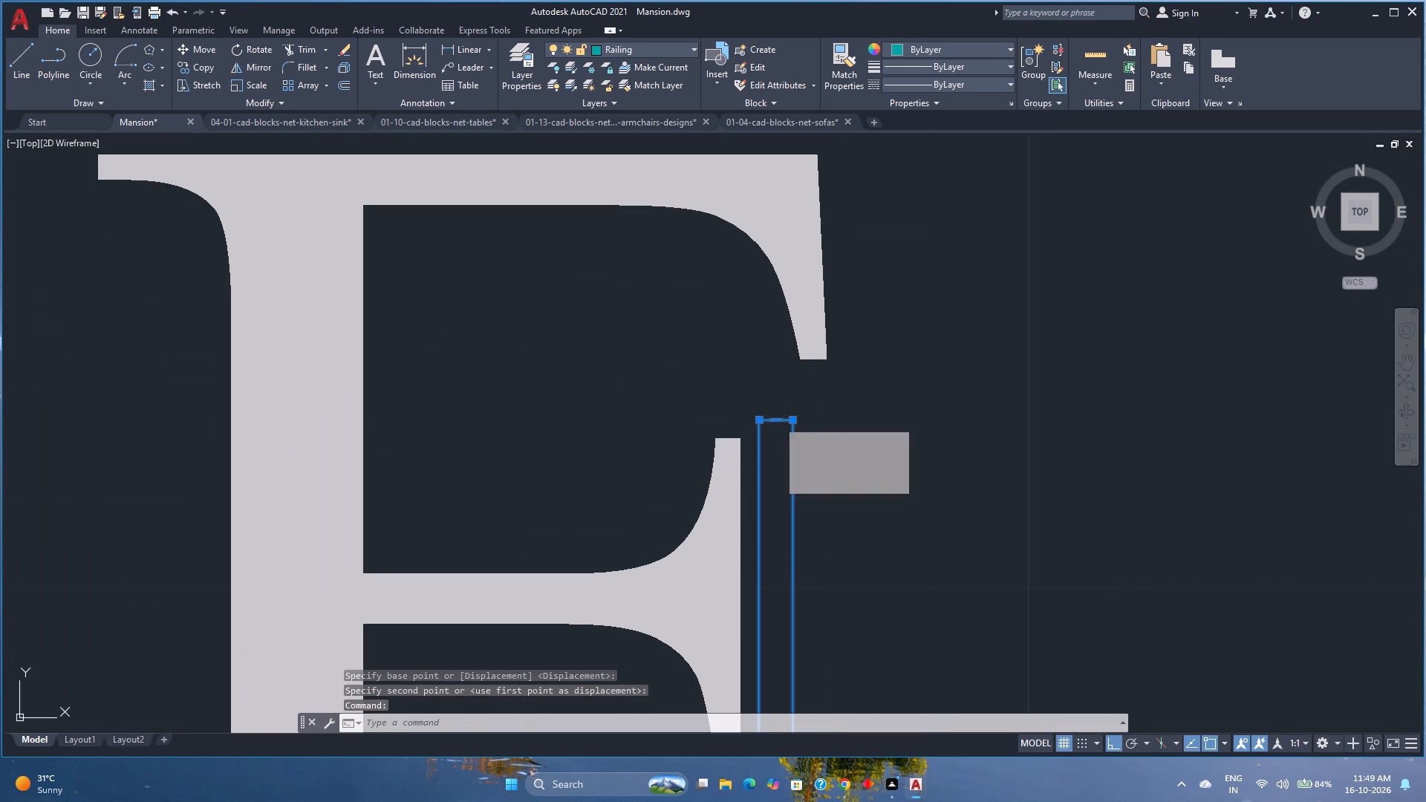
pyautogui.scroll(-3, 778, 420)
pyautogui.click(774, 270)
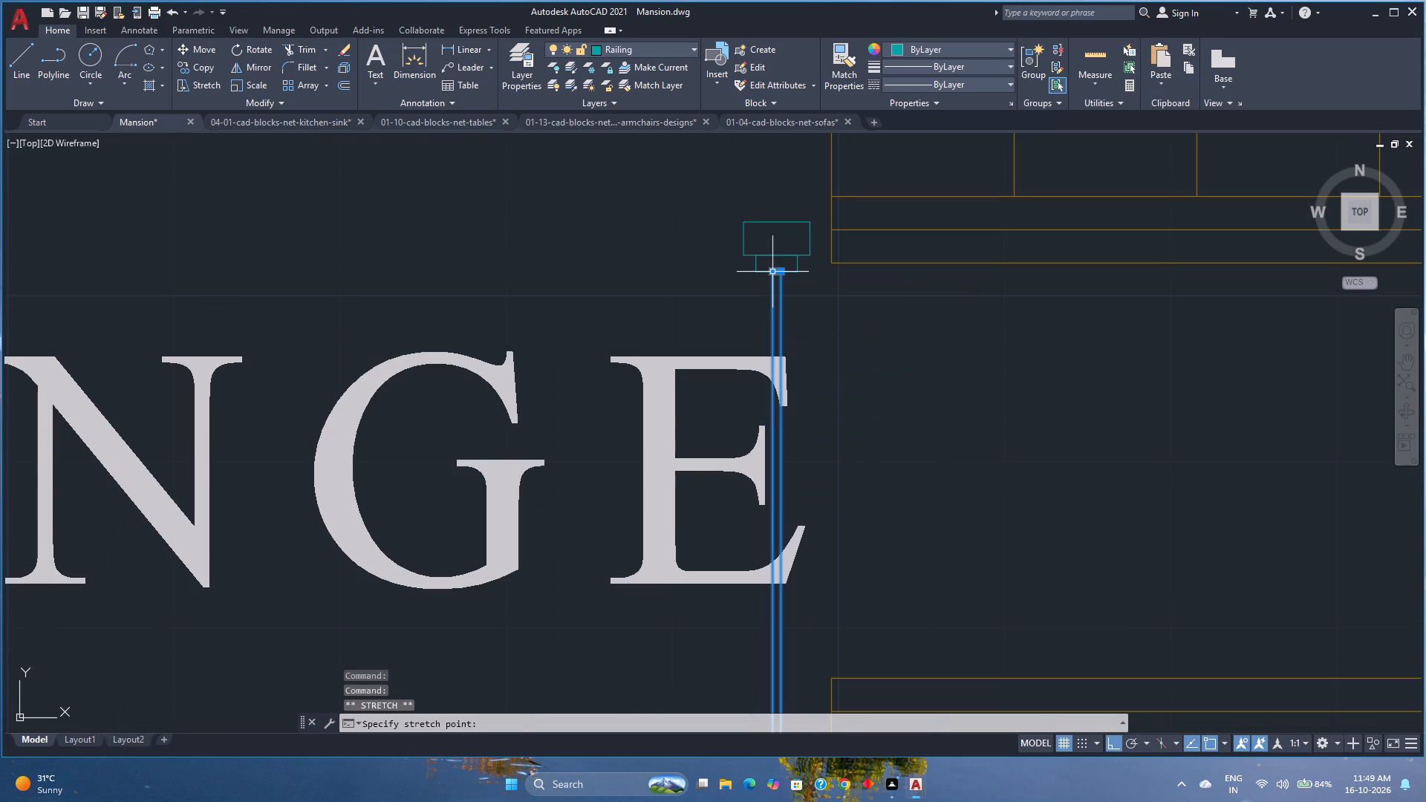
pyautogui.press('Escape')
# Save the Mansion drawing.
pyautogui.scroll(-5, 744, 384)
pyautogui.moveTo(661, 519); pyautogui.dragTo(657, 541, button='middle')
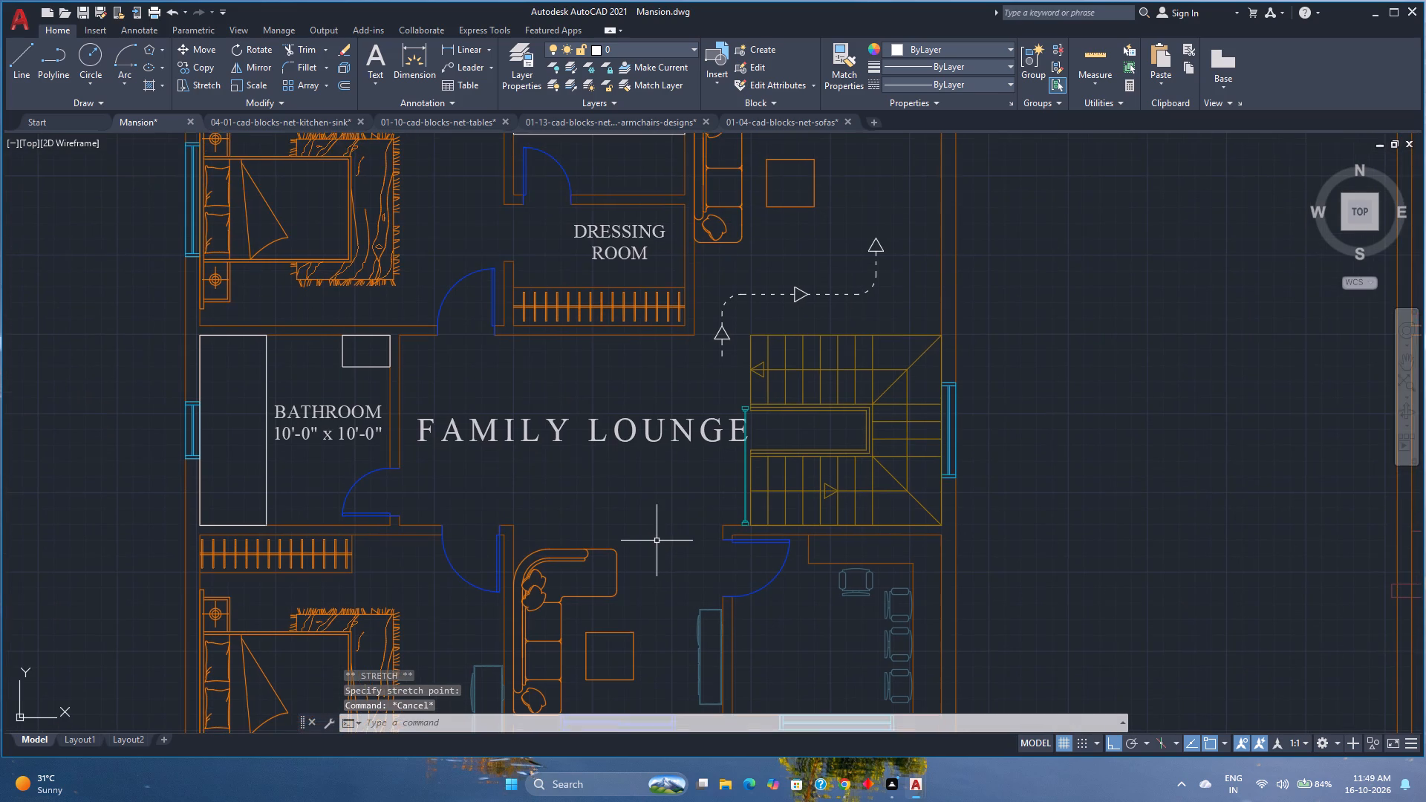
pyautogui.scroll(-1, 657, 541)
pyautogui.moveTo(657, 541); pyautogui.dragTo(668, 526, button='middle')
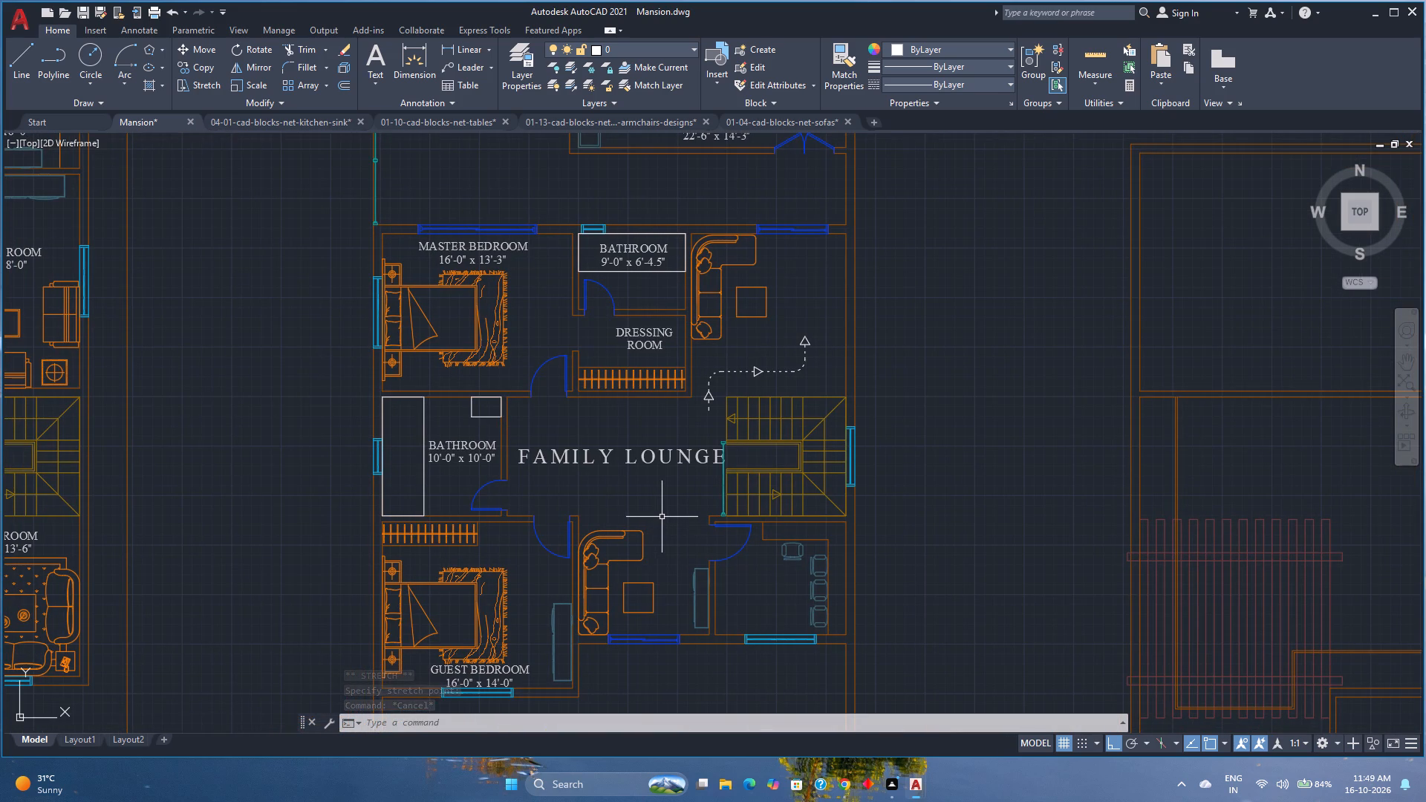
pyautogui.press('s')
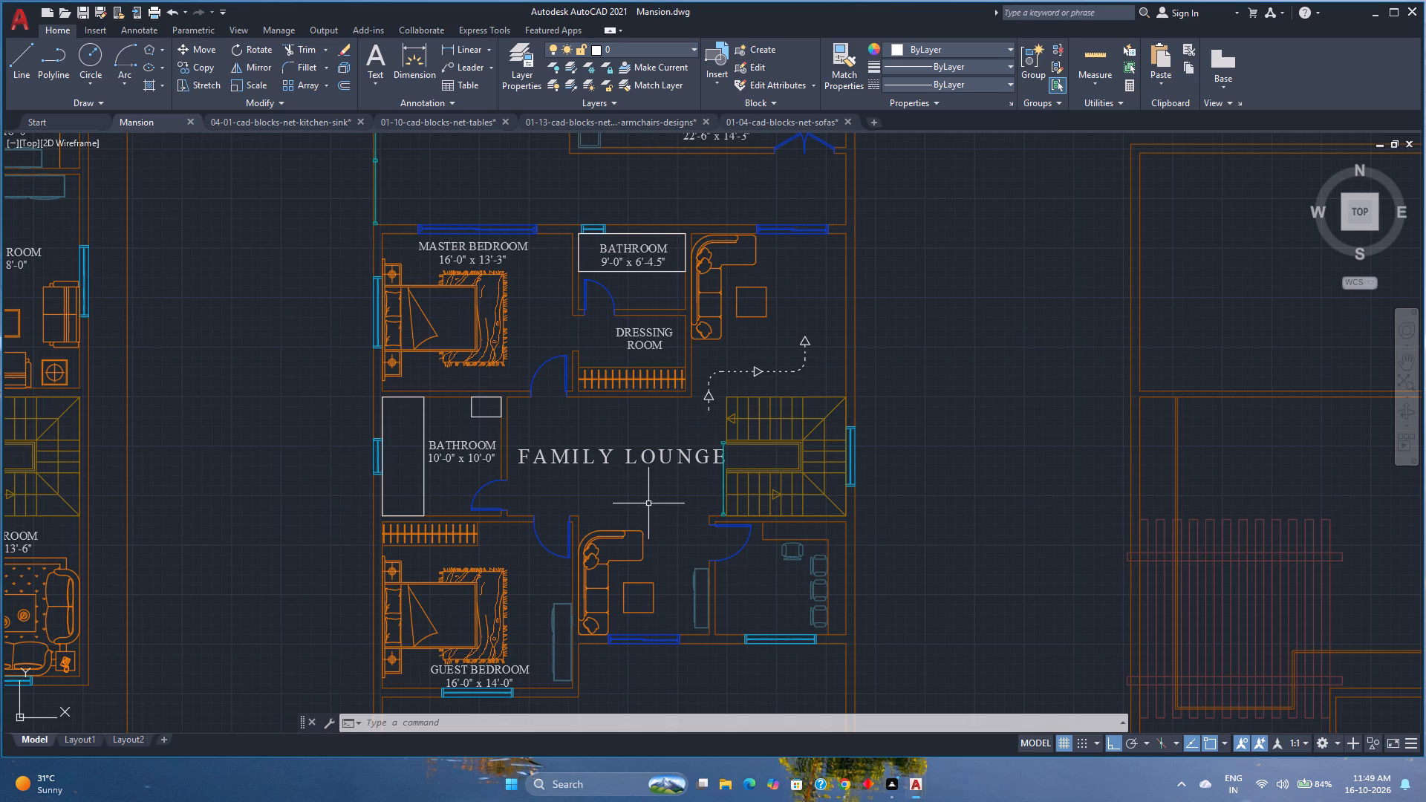
# Look over all three floor plans, especially the middle plan and the unfurnished plan beside it, for remaining work.
pyautogui.scroll(-1, 674, 503)
pyautogui.scroll(-1, 735, 501)
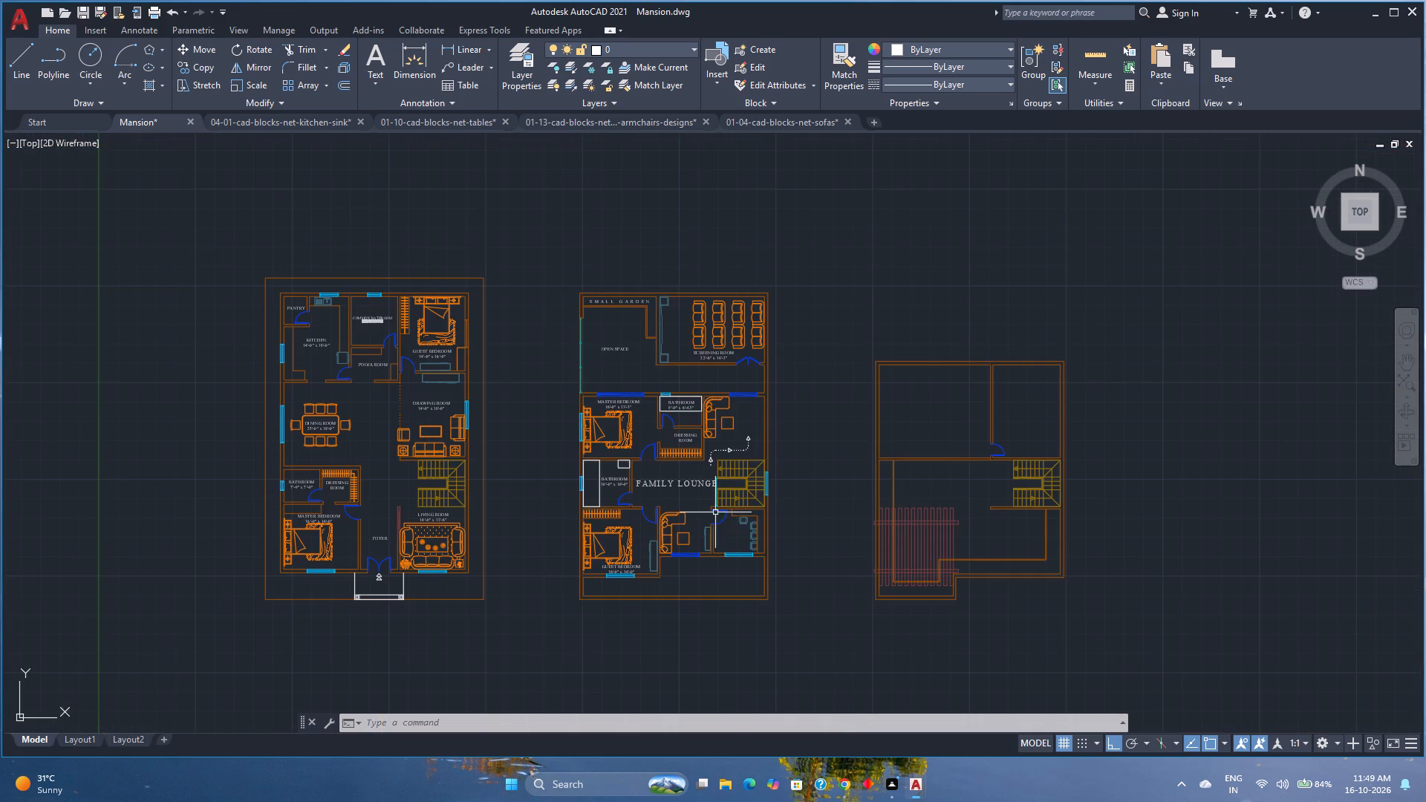
pyautogui.moveTo(715, 512); pyautogui.dragTo(678, 481, button='middle')
pyautogui.scroll(1, 541, 438)
pyautogui.moveTo(541, 438); pyautogui.dragTo(549, 423, button='middle')
pyautogui.scroll(-1, 550, 423)
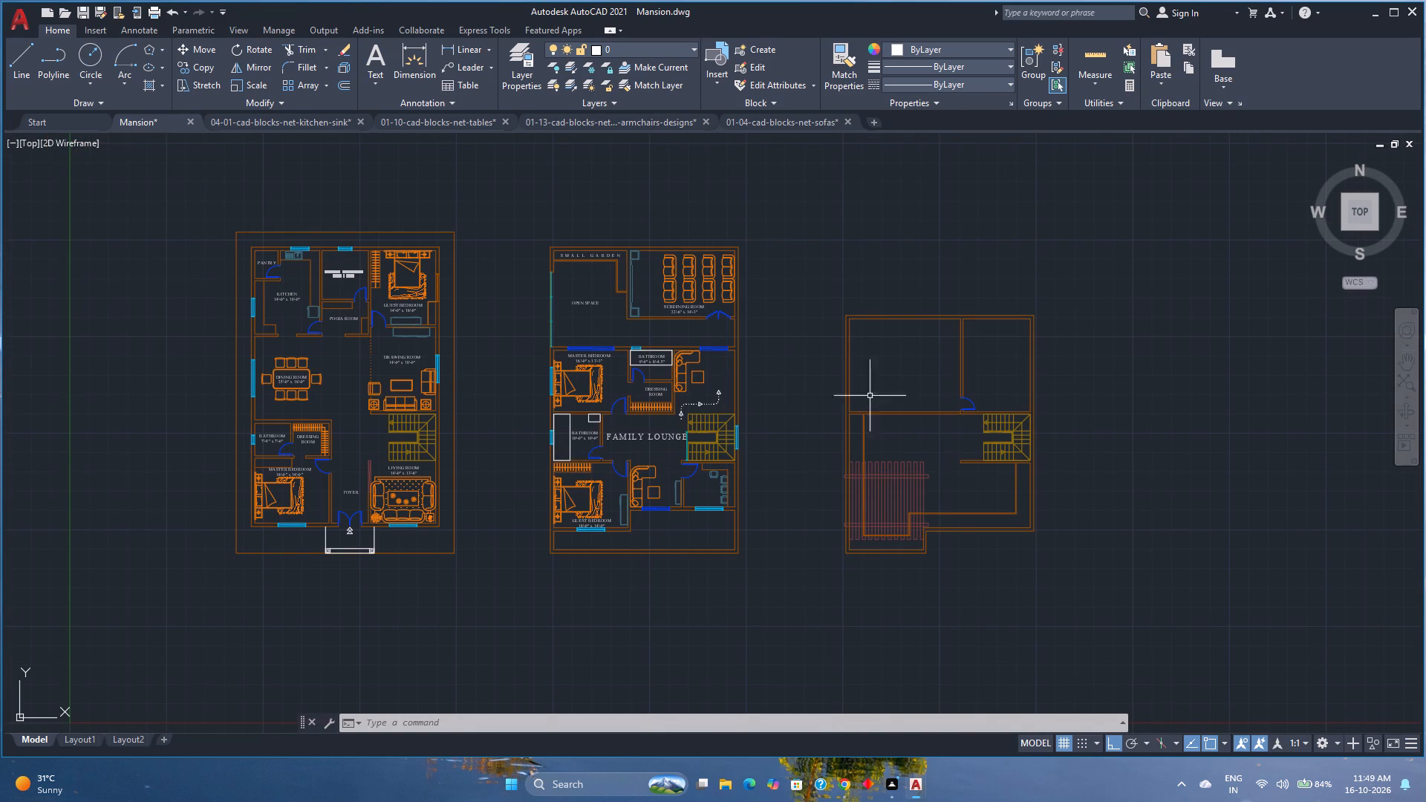
pyautogui.scroll(1, 938, 435)
pyautogui.moveTo(938, 435); pyautogui.dragTo(885, 427, button='middle')
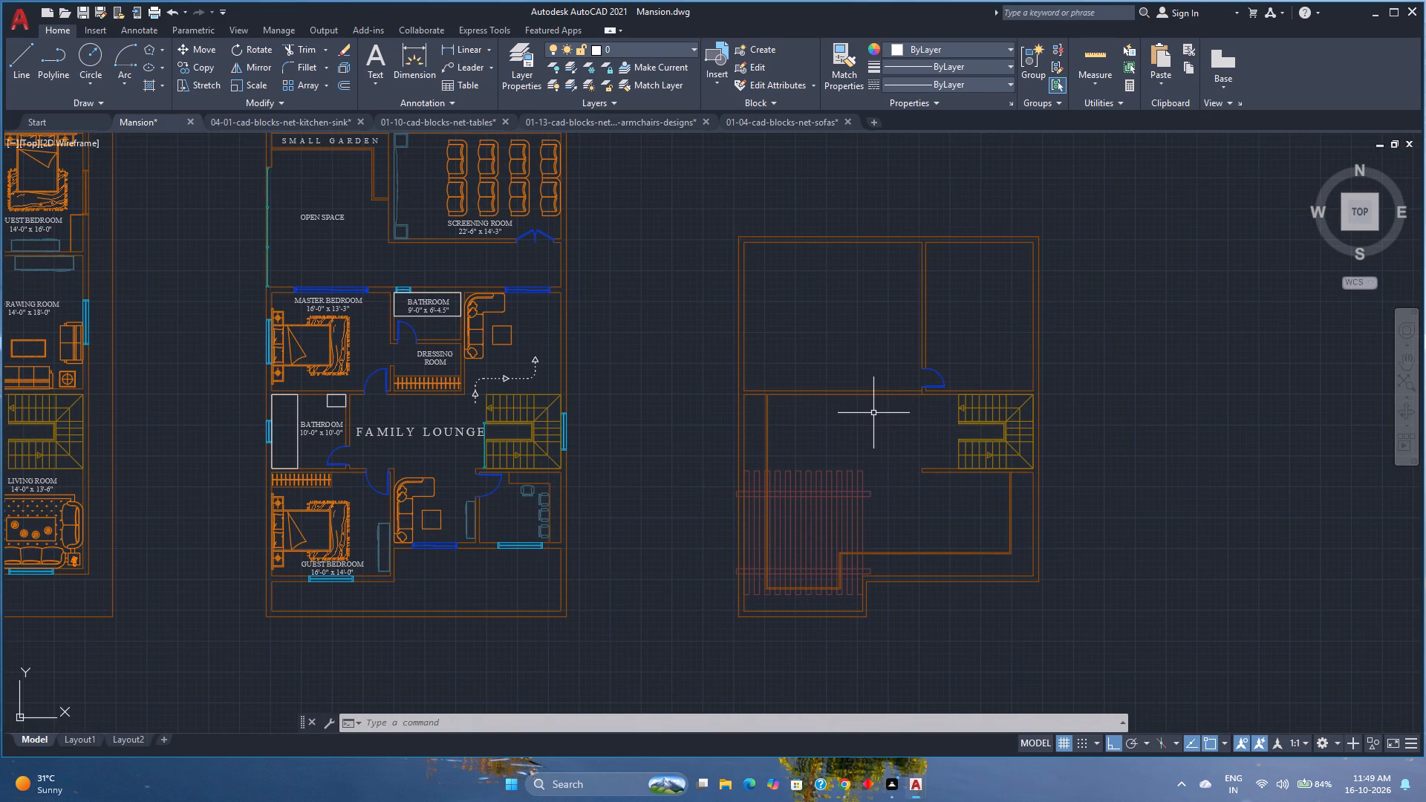
pyautogui.scroll(-1, 873, 413)
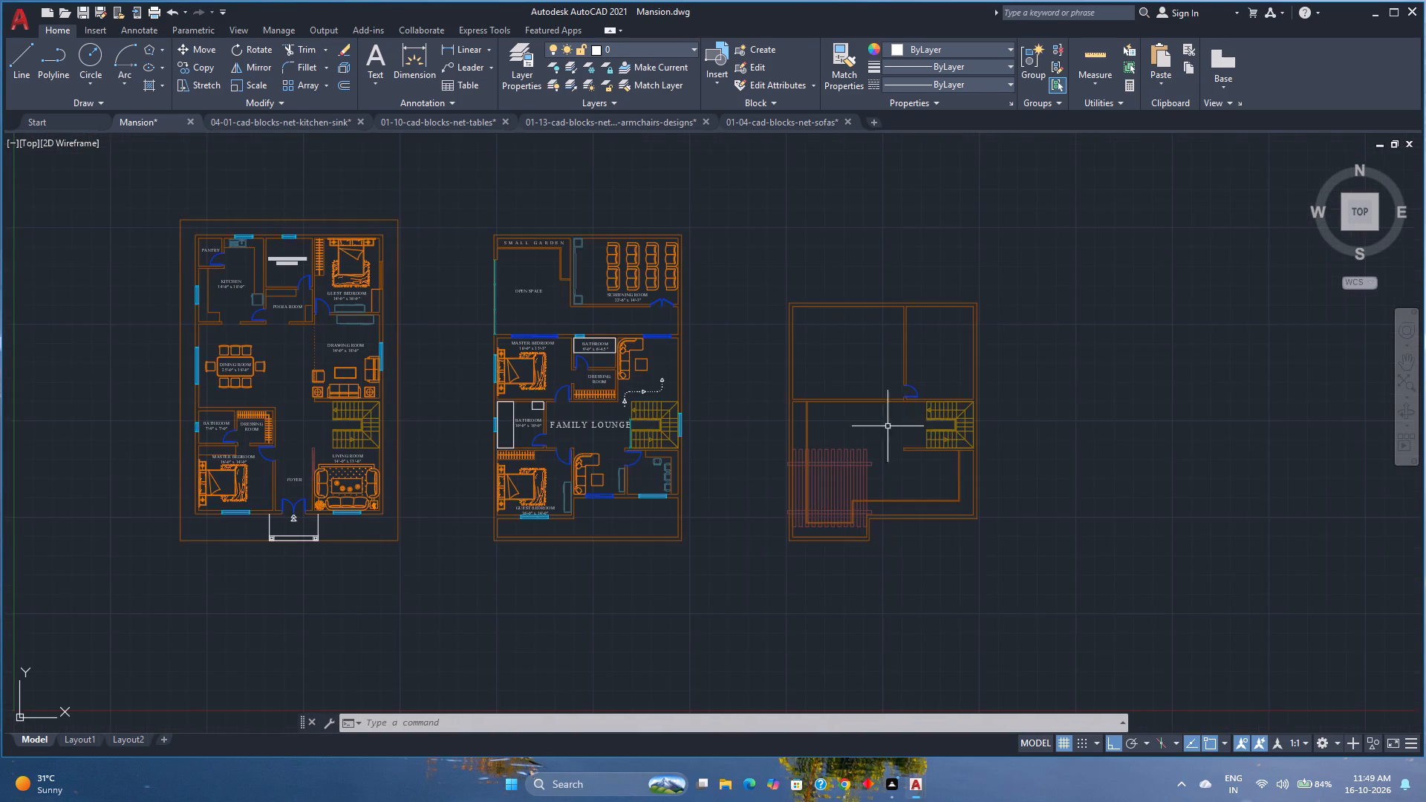
pyautogui.moveTo(919, 472); pyautogui.dragTo(870, 420, button='middle')
pyautogui.middleClick(870, 420)
pyautogui.scroll(2, 827, 413)
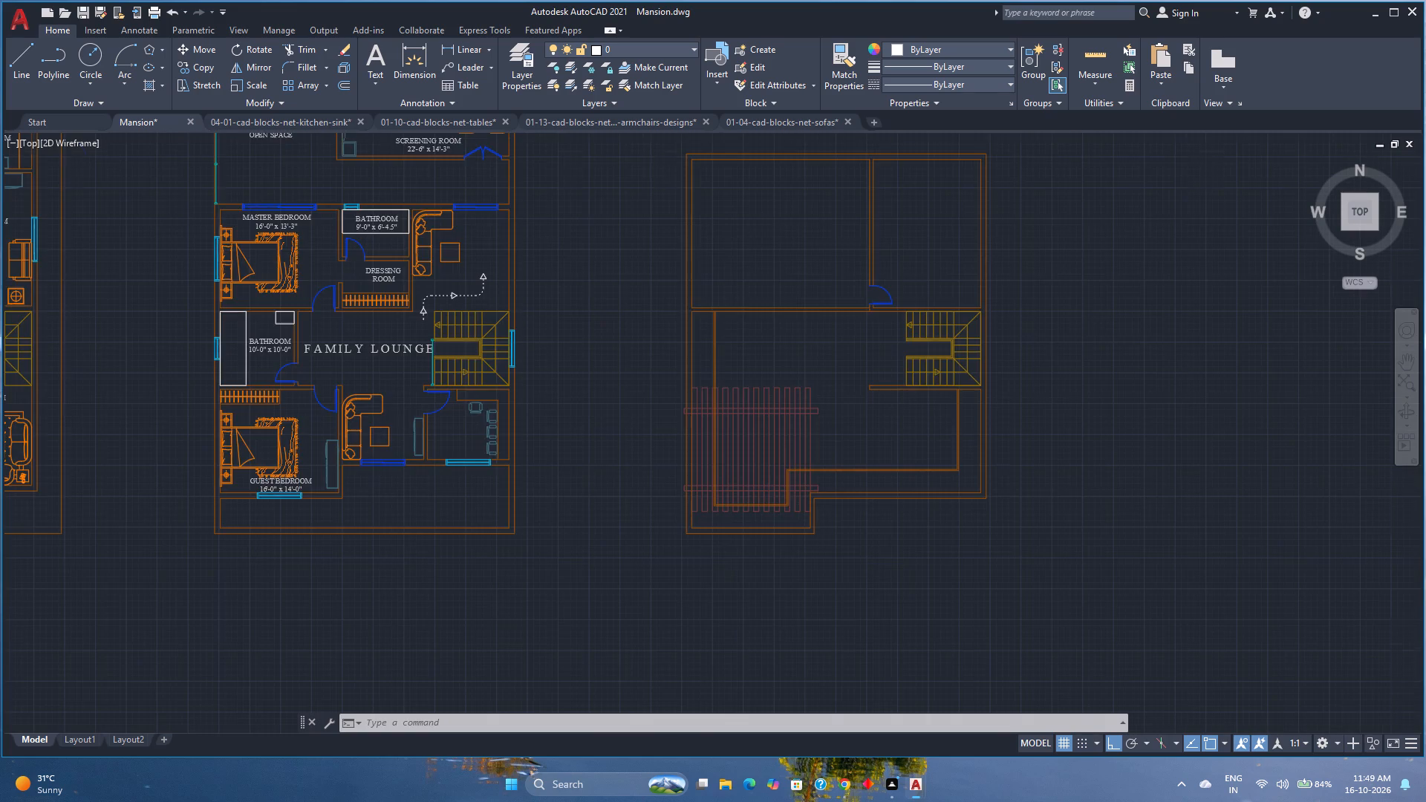
pyautogui.scroll(-2, 827, 413)
pyautogui.scroll(1, 738, 389)
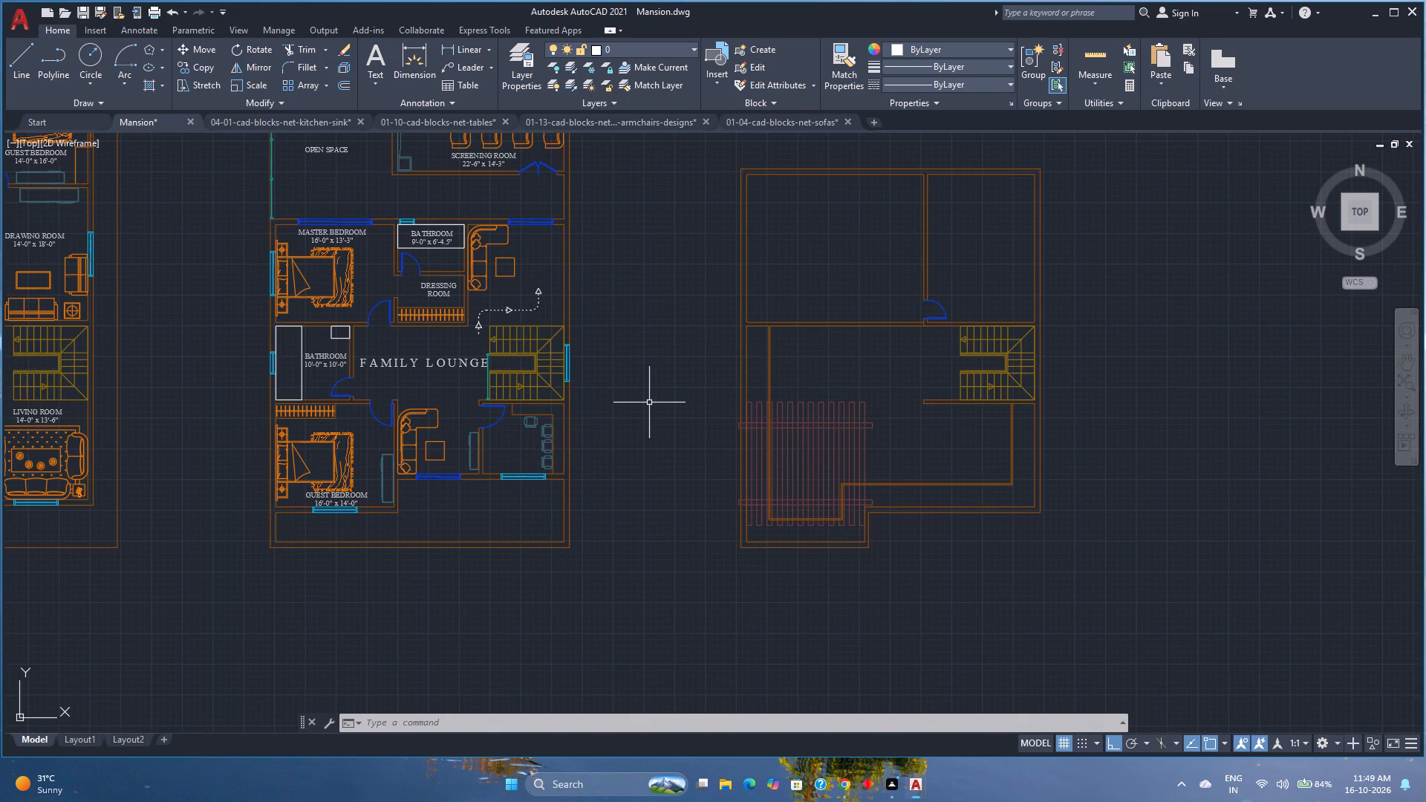
pyautogui.scroll(-1, 649, 402)
pyautogui.moveTo(553, 412); pyautogui.dragTo(649, 457, button='middle')
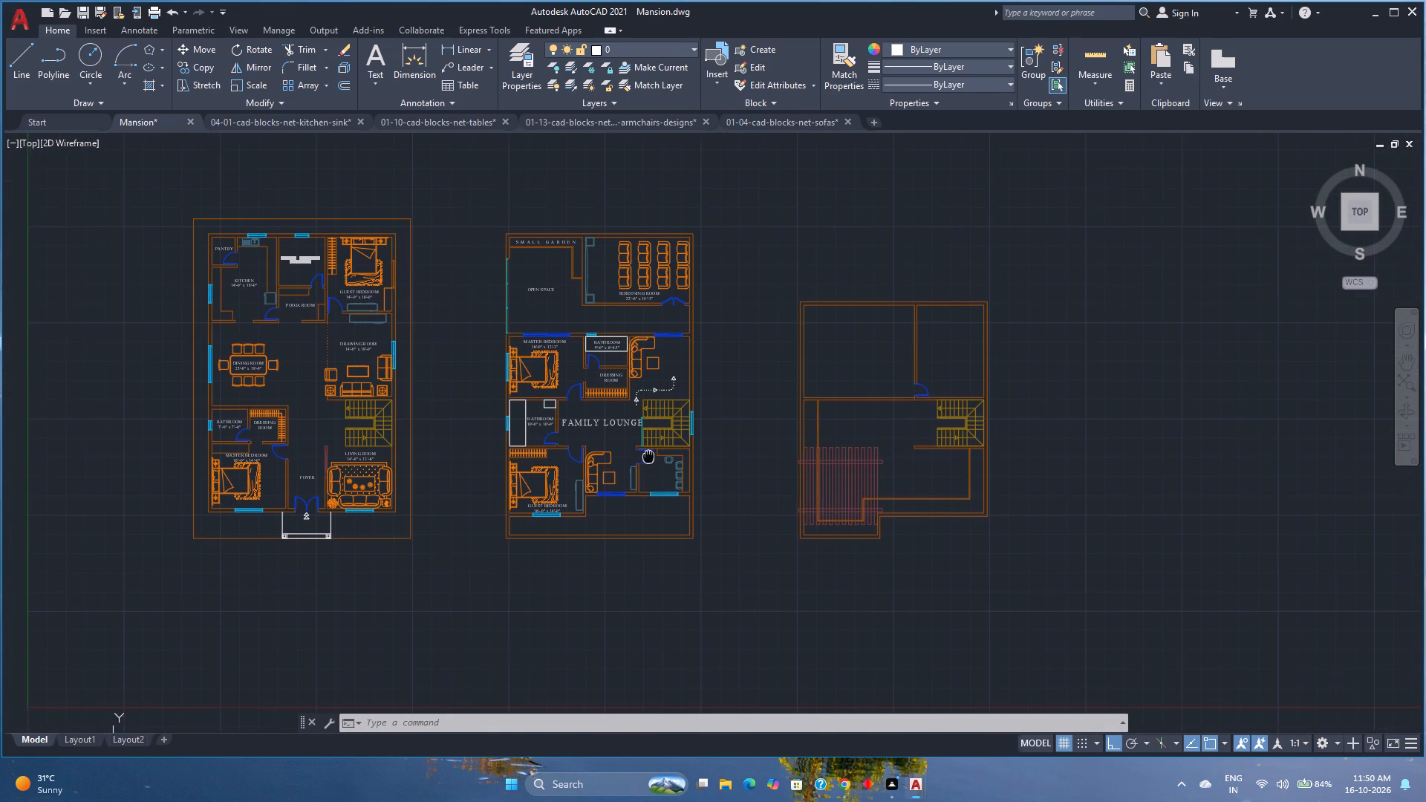
pyautogui.moveTo(649, 457); pyautogui.dragTo(650, 457, button='middle')
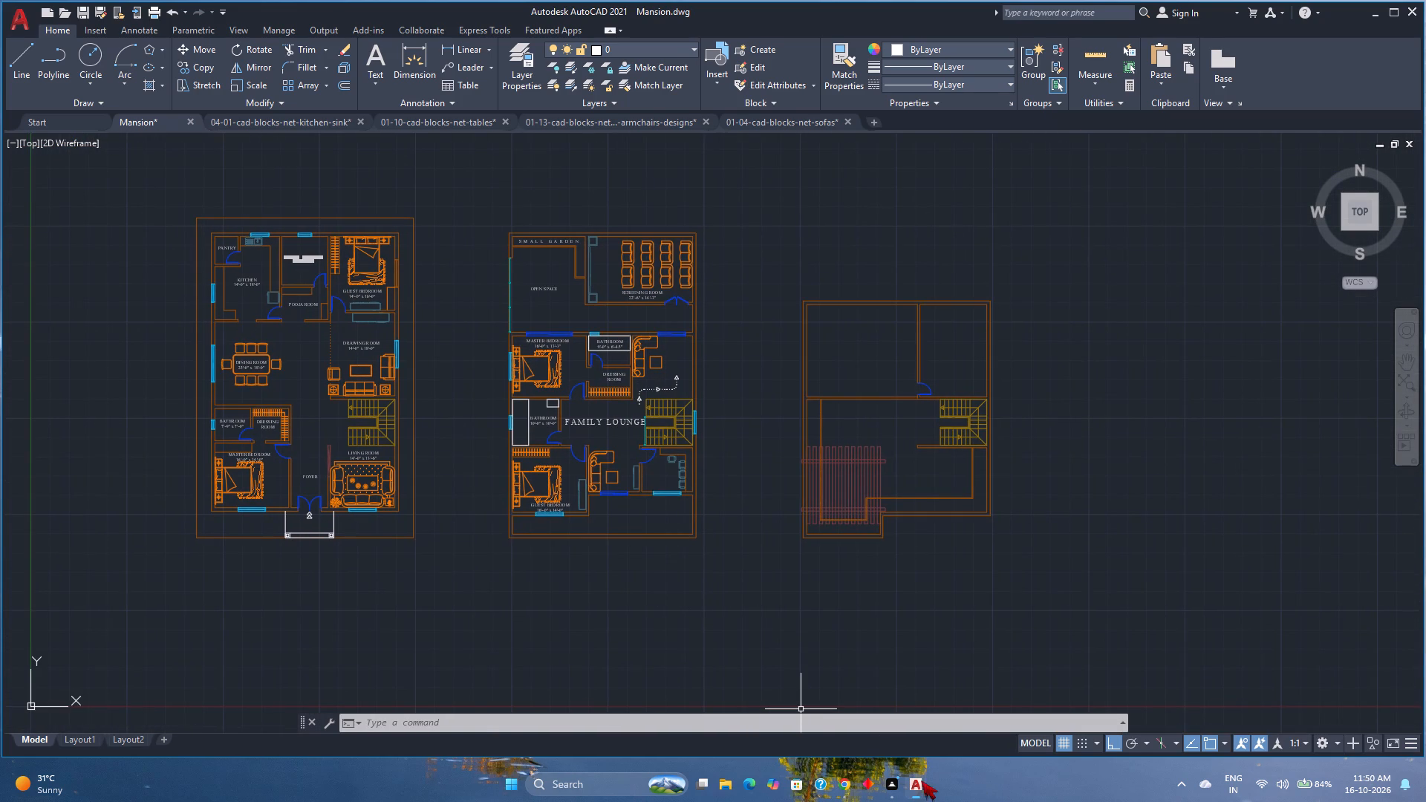
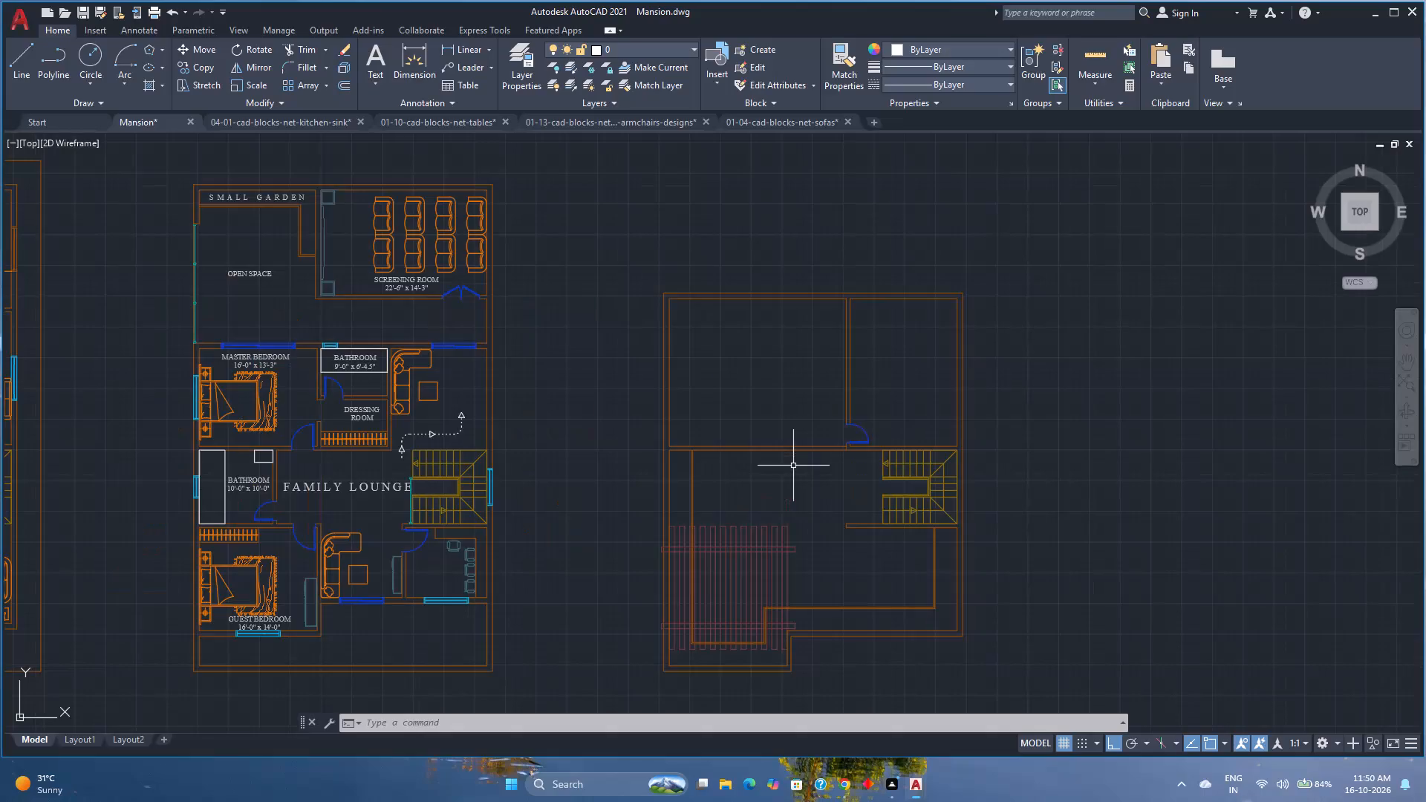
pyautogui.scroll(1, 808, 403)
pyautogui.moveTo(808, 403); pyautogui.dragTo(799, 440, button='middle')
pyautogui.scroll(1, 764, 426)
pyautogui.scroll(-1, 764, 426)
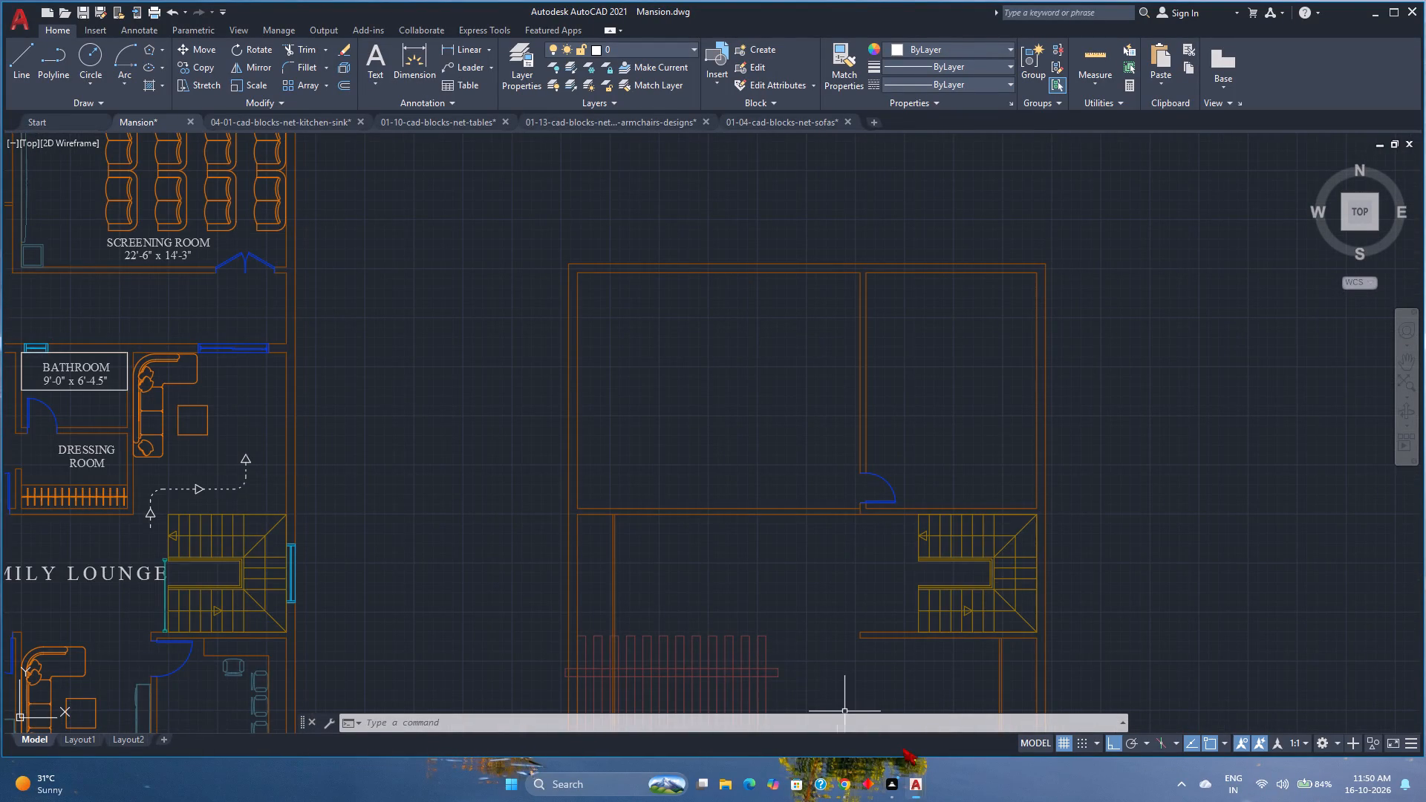
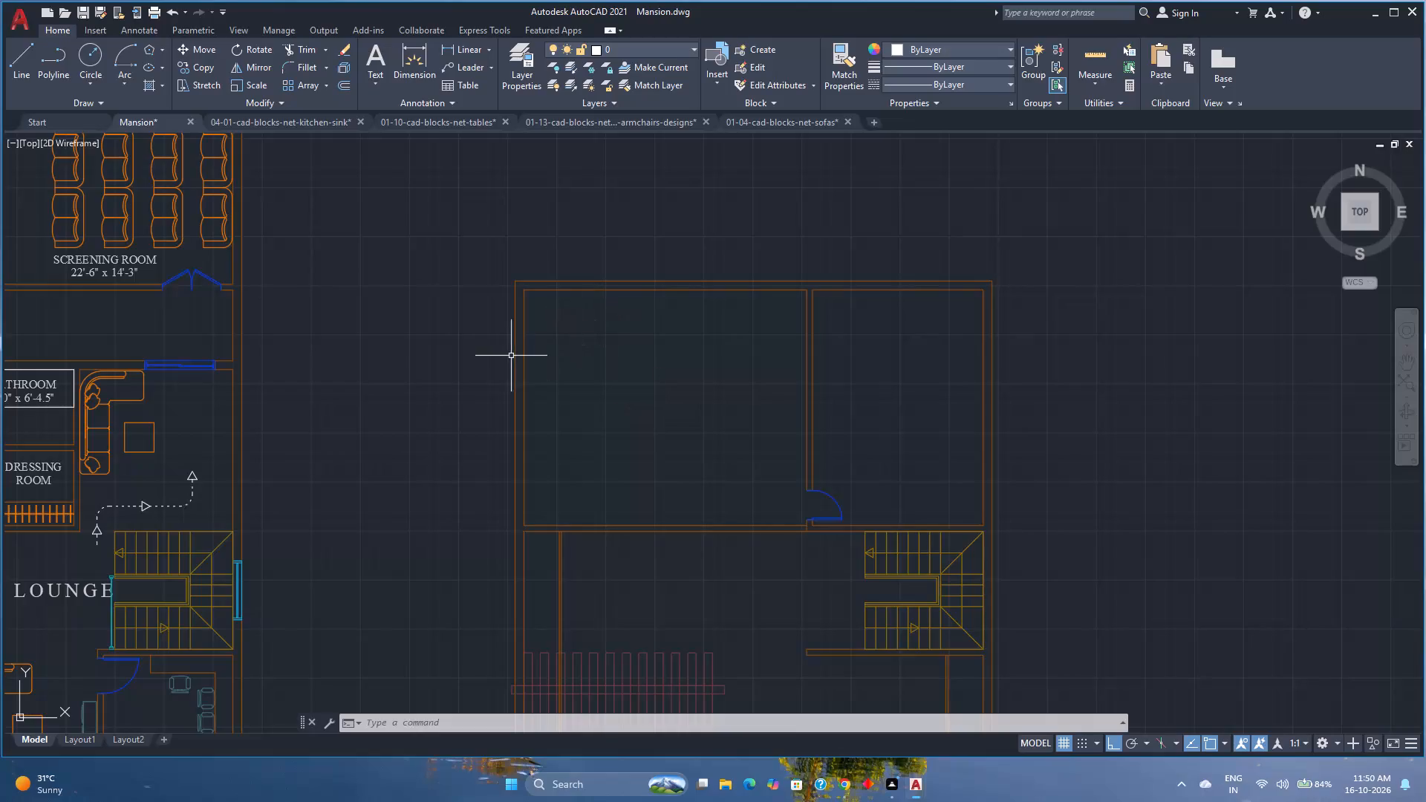
# Review the furnished floor plans, checking the room names and sizes from the kitchen area across to the family lounge.
pyautogui.scroll(-2, 336, 339)
pyautogui.moveTo(336, 339); pyautogui.dragTo(358, 342, button='middle')
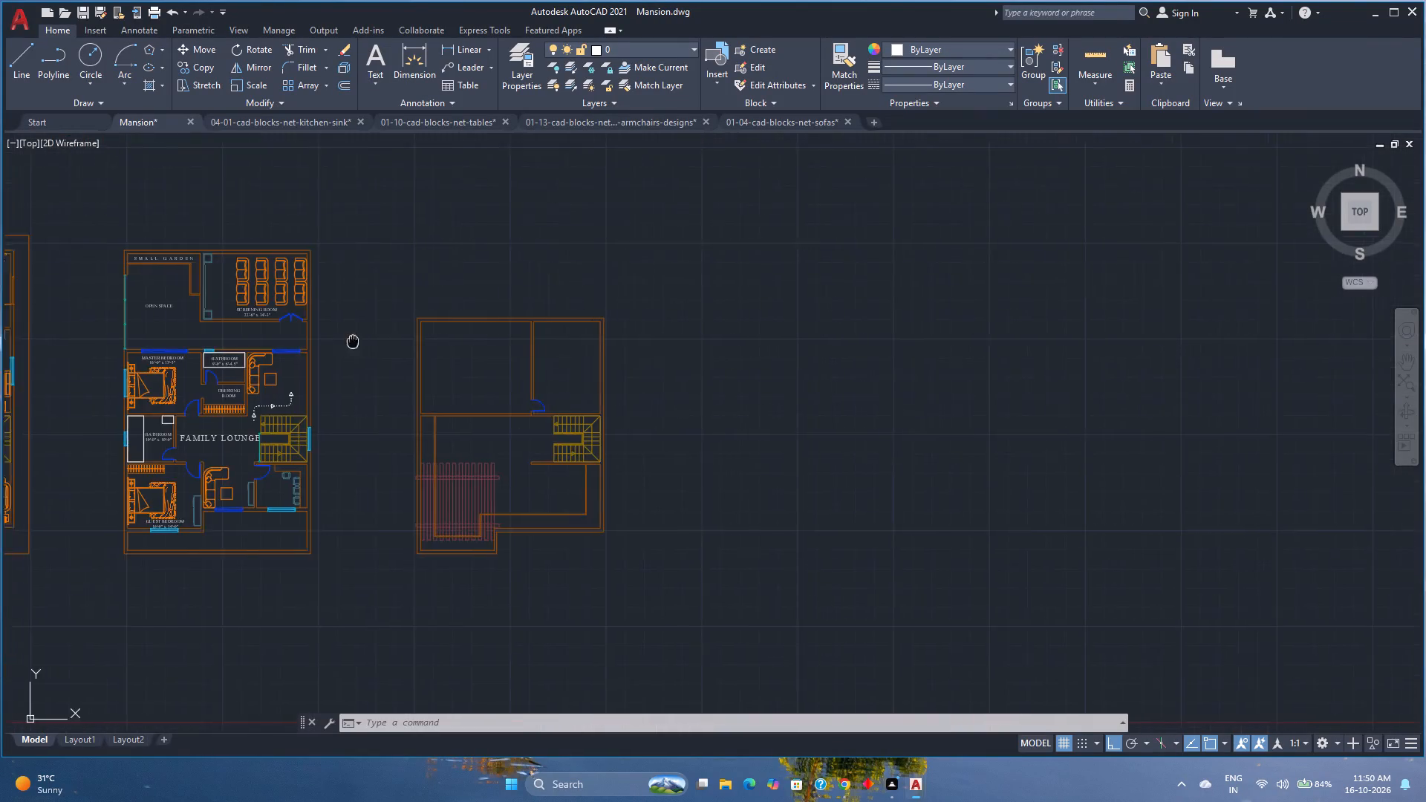
pyautogui.moveTo(358, 342); pyautogui.dragTo(644, 384, button='middle')
pyautogui.scroll(2, 382, 359)
pyautogui.moveTo(340, 383); pyautogui.dragTo(643, 404, button='middle')
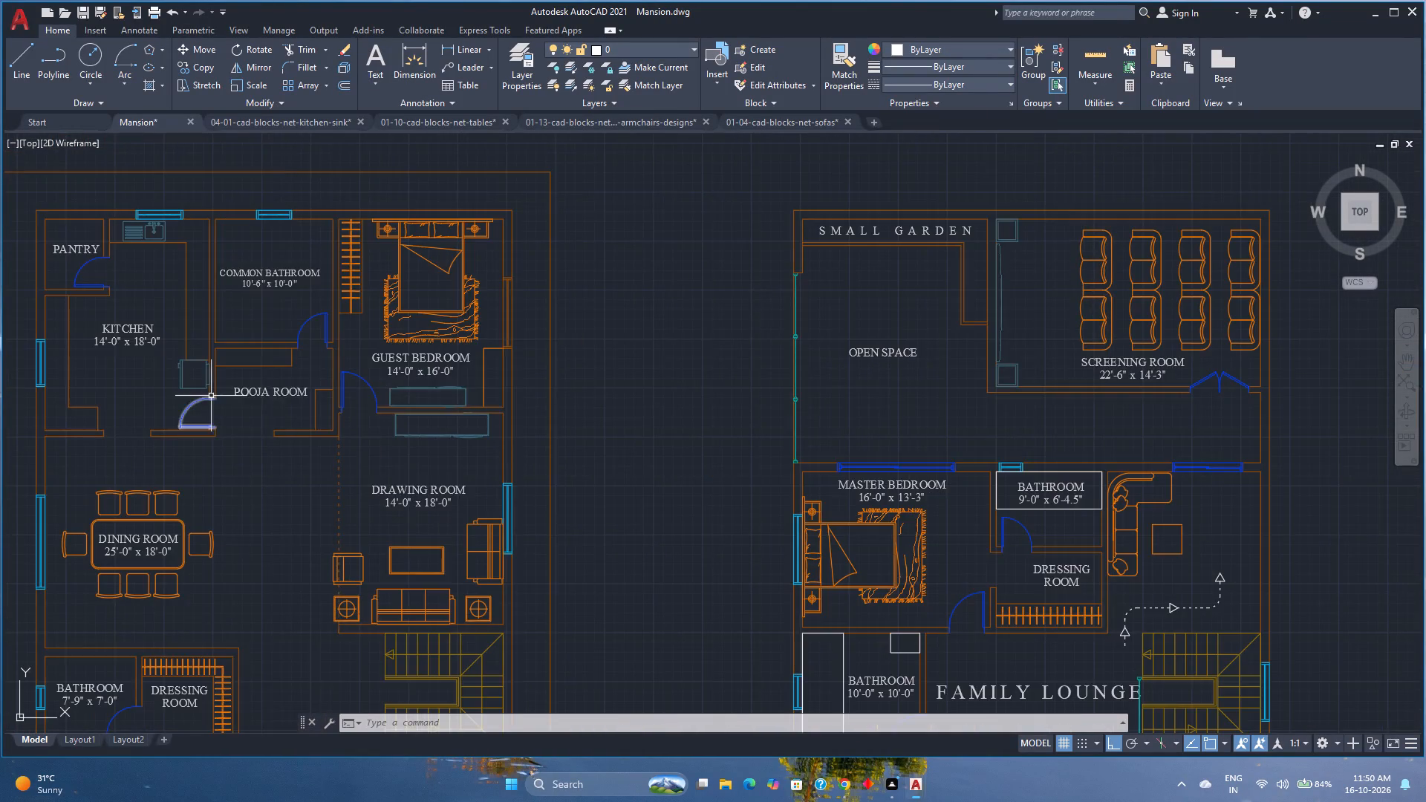
pyautogui.scroll(2, 206, 396)
pyautogui.scroll(-2, 206, 396)
pyautogui.scroll(1, 206, 396)
pyautogui.scroll(-1, 206, 396)
pyautogui.scroll(2, 206, 396)
pyautogui.moveTo(242, 401); pyautogui.dragTo(391, 409, button='middle')
pyautogui.scroll(-3, 391, 409)
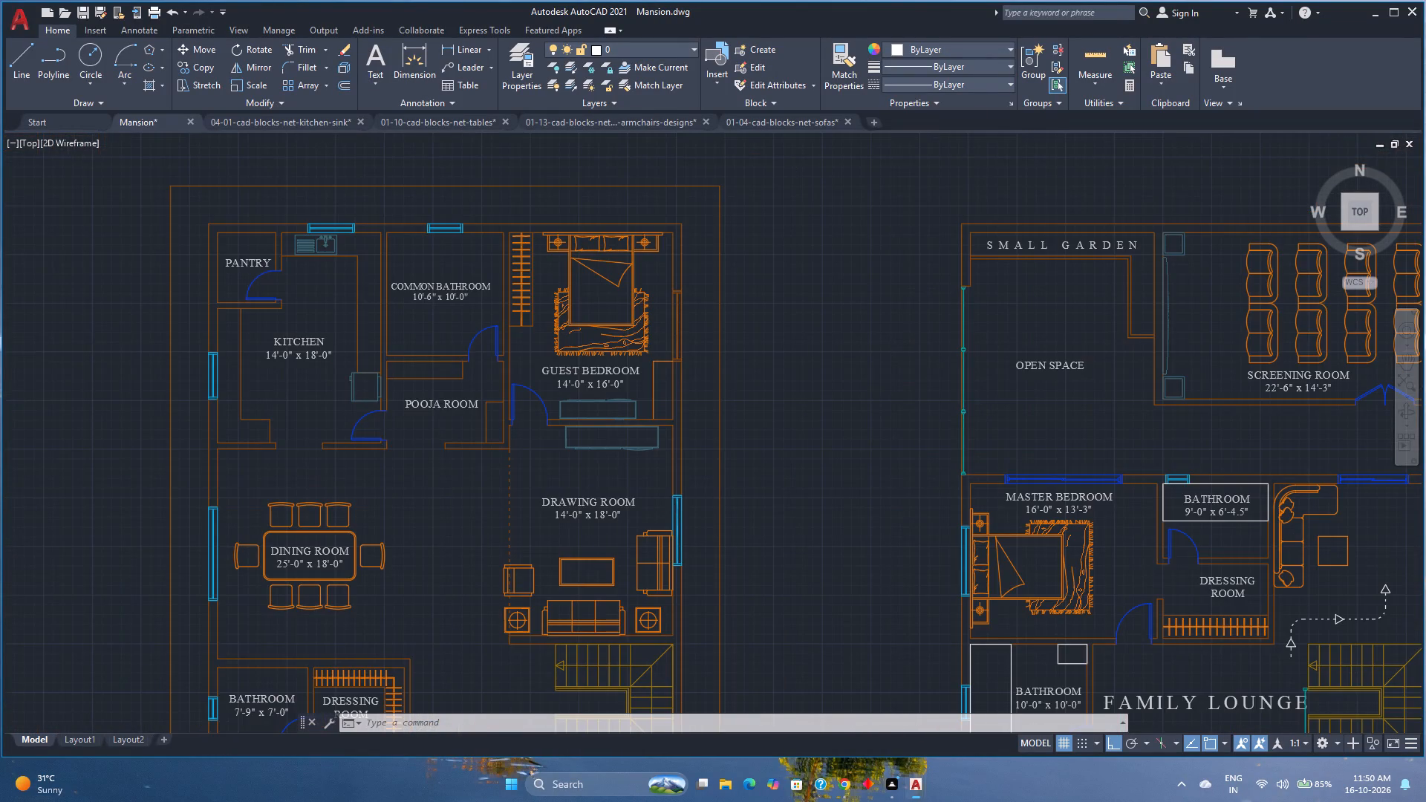
pyautogui.moveTo(541, 491); pyautogui.dragTo(262, 359, button='middle')
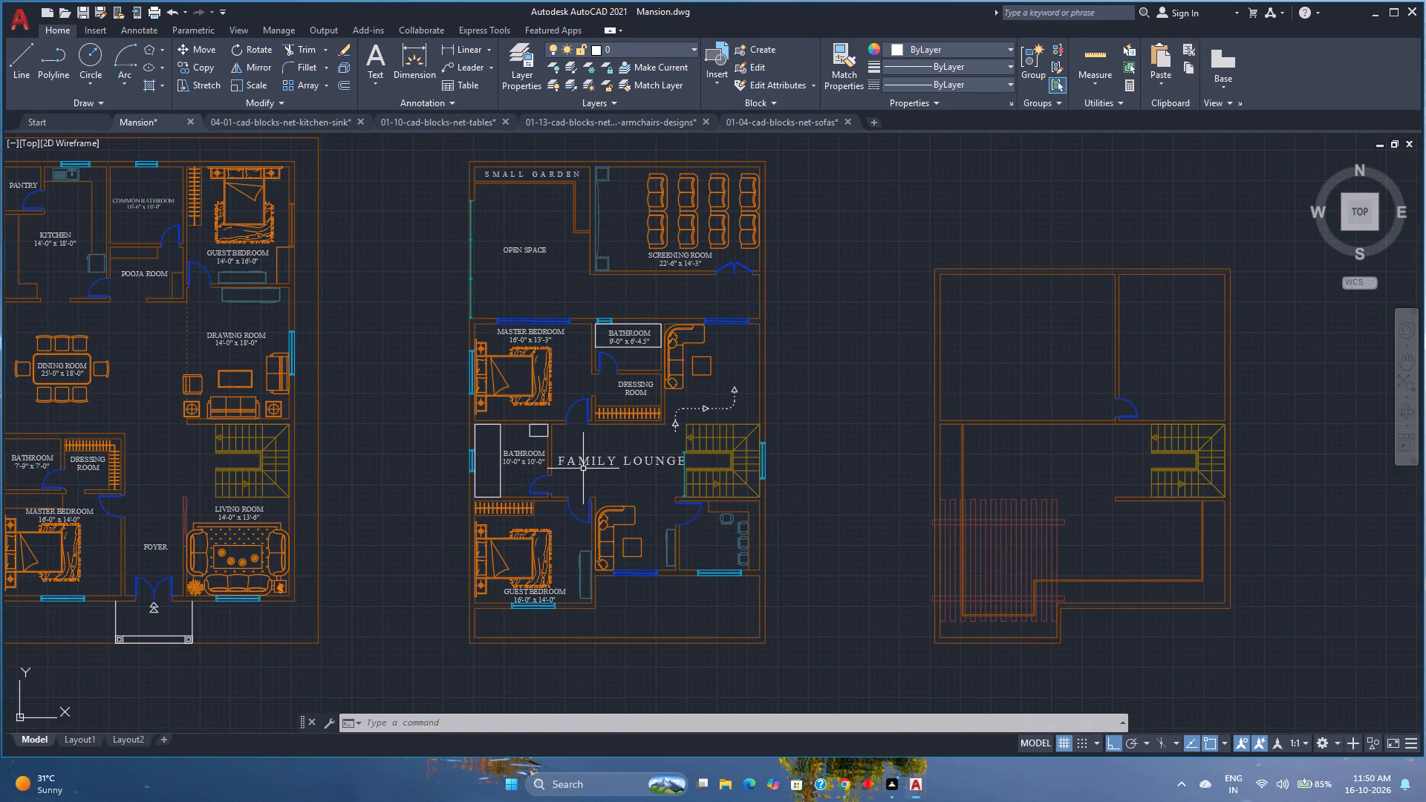
pyautogui.click(634, 342)
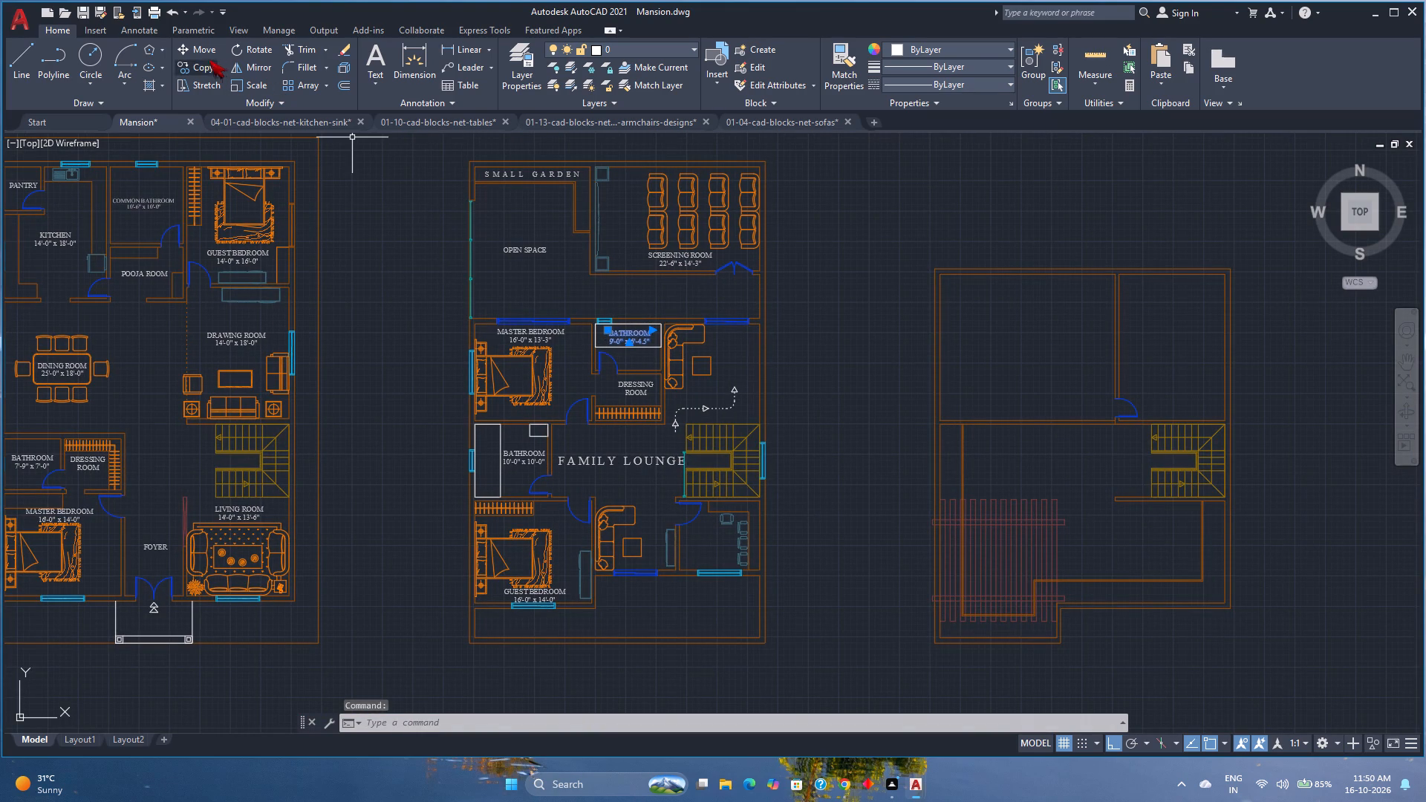
pyautogui.press('Escape')
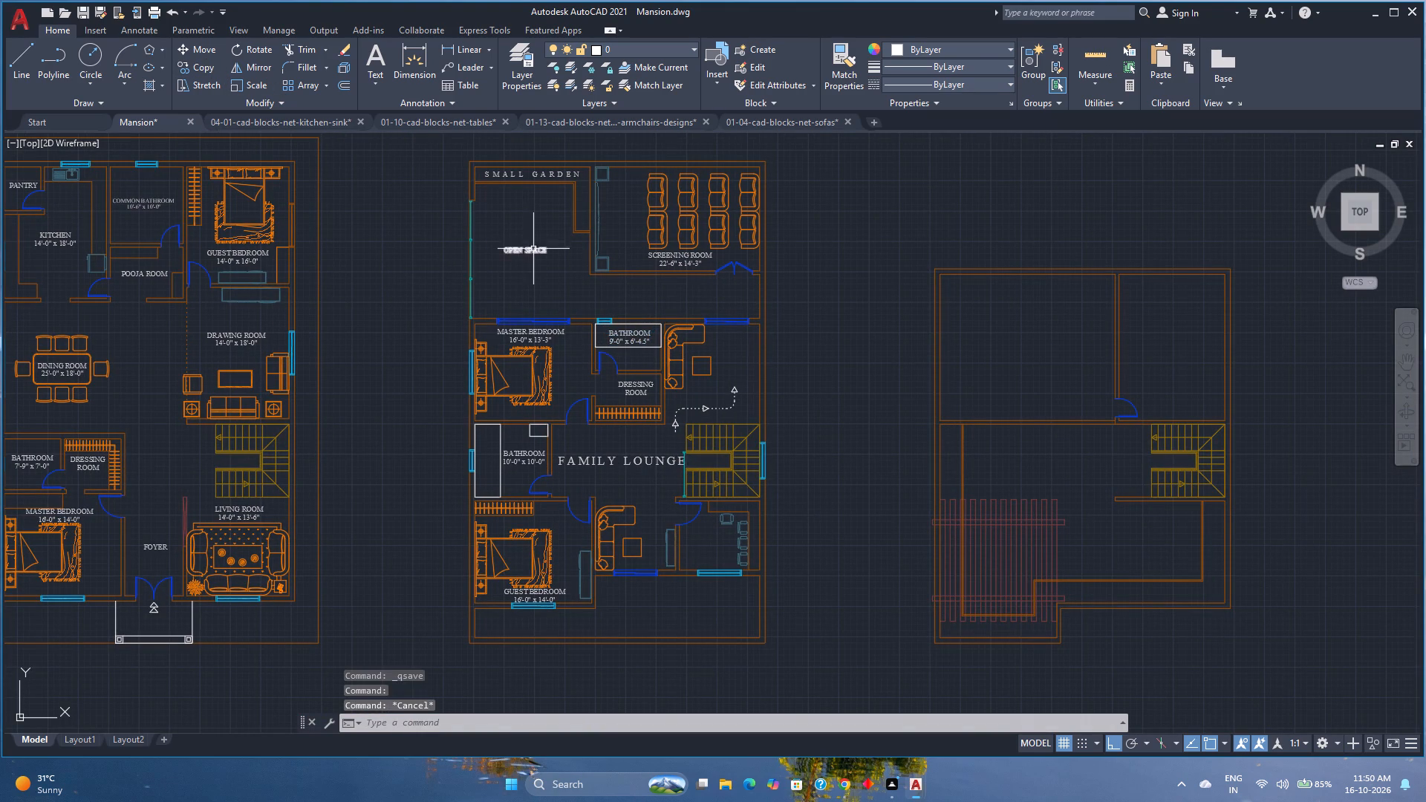
# Enlarge the OPEN SPACE label to a text height of 1'-2" and widen its text frame to about 11' to fit one line.
pyautogui.doubleClick(533, 249)
pyautogui.hotkey('ctrl', 'a')
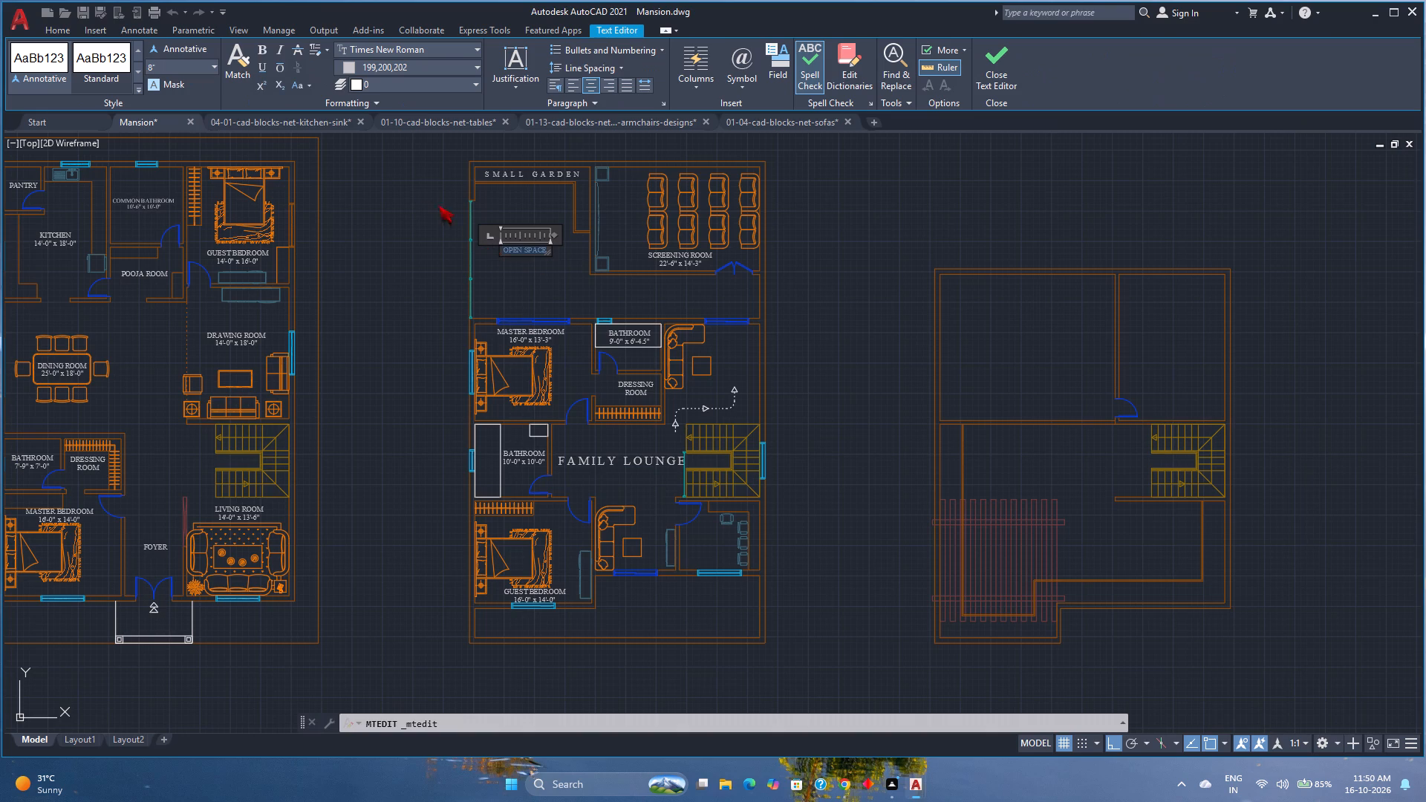
pyautogui.doubleClick(178, 62)
pyautogui.write("1'")
pyautogui.press('Return')
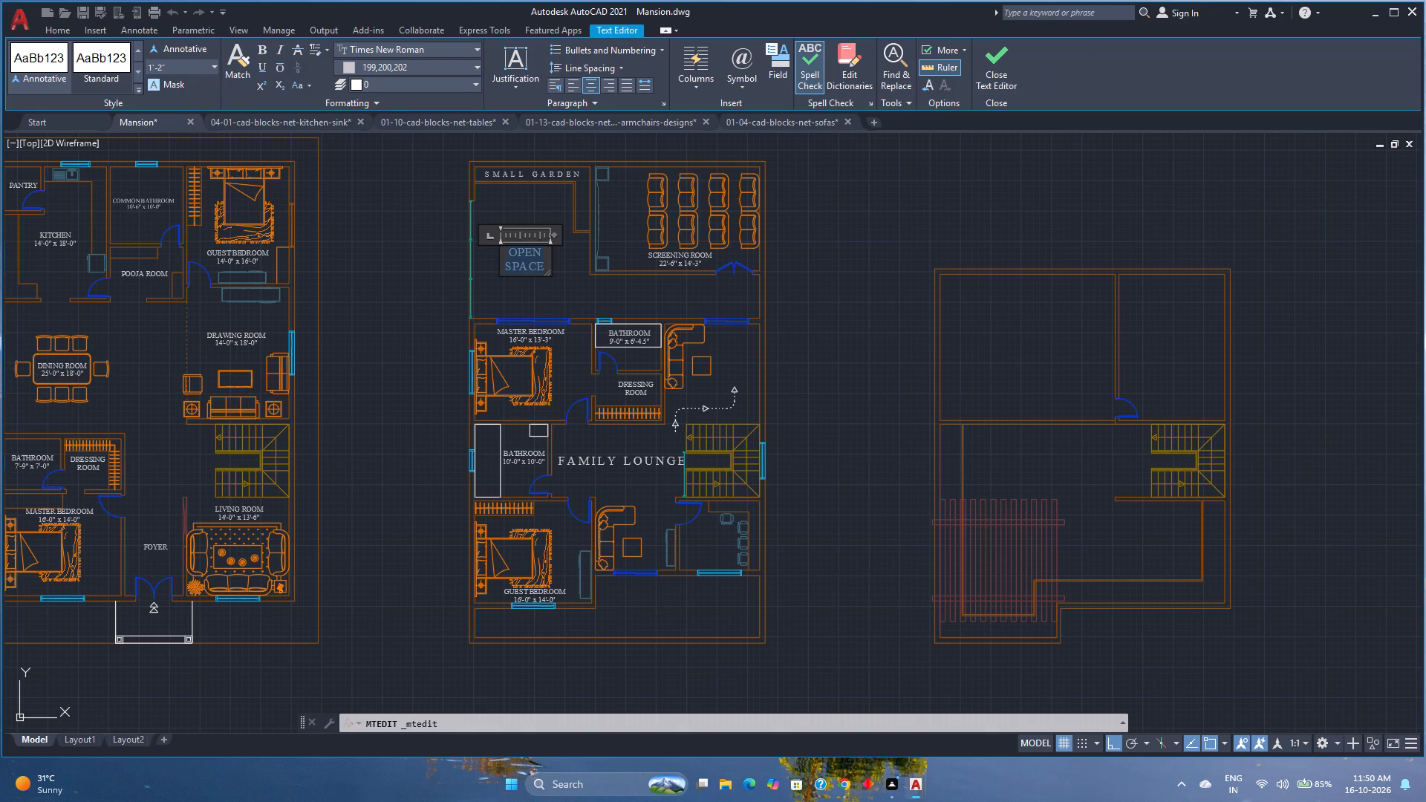
pyautogui.moveTo(553, 234); pyautogui.dragTo(583, 233)
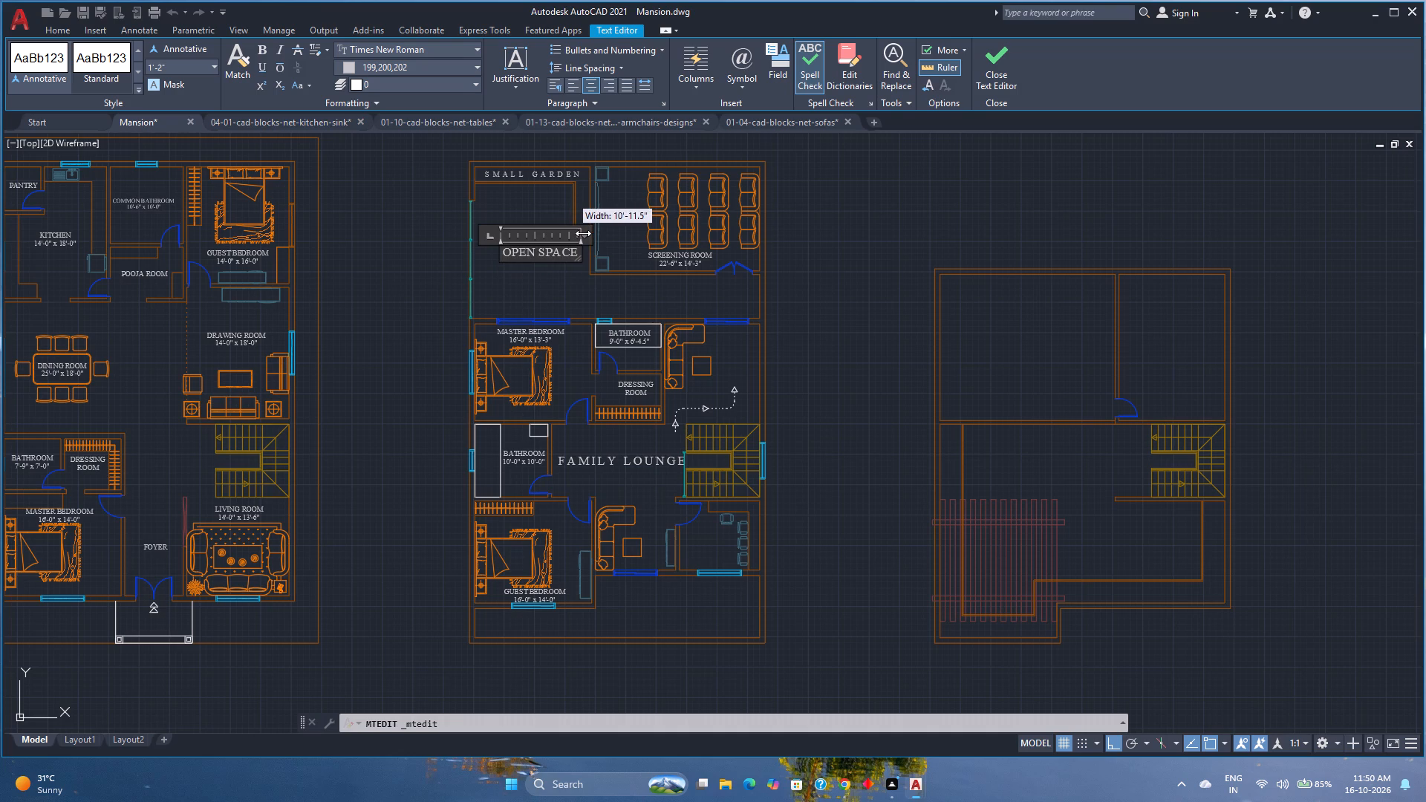
pyautogui.moveTo(583, 233); pyautogui.dragTo(582, 233)
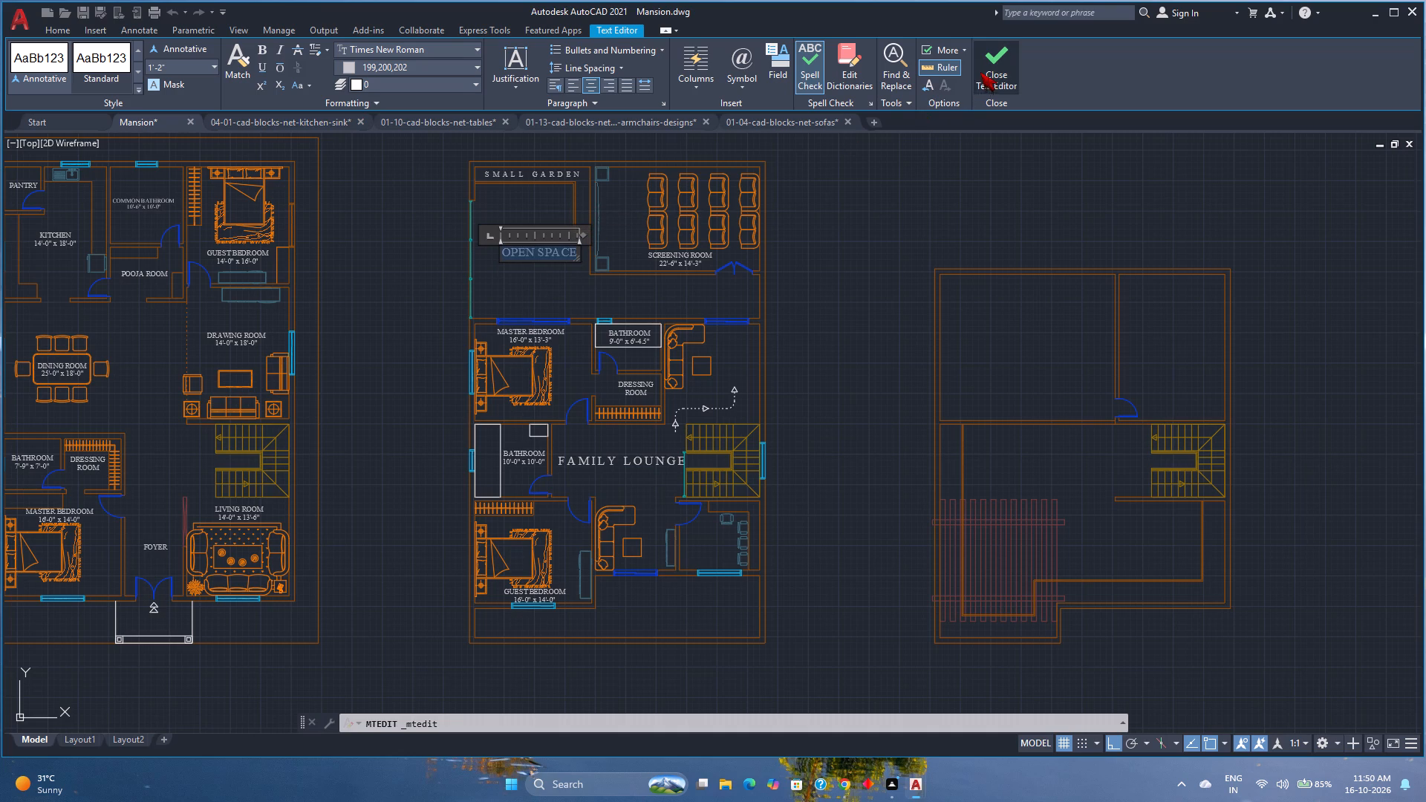
pyautogui.click(980, 72)
# Shift the enlarged OPEN SPACE label slightly west to centre it better in the open area beside the screening room.
pyautogui.click(551, 246)
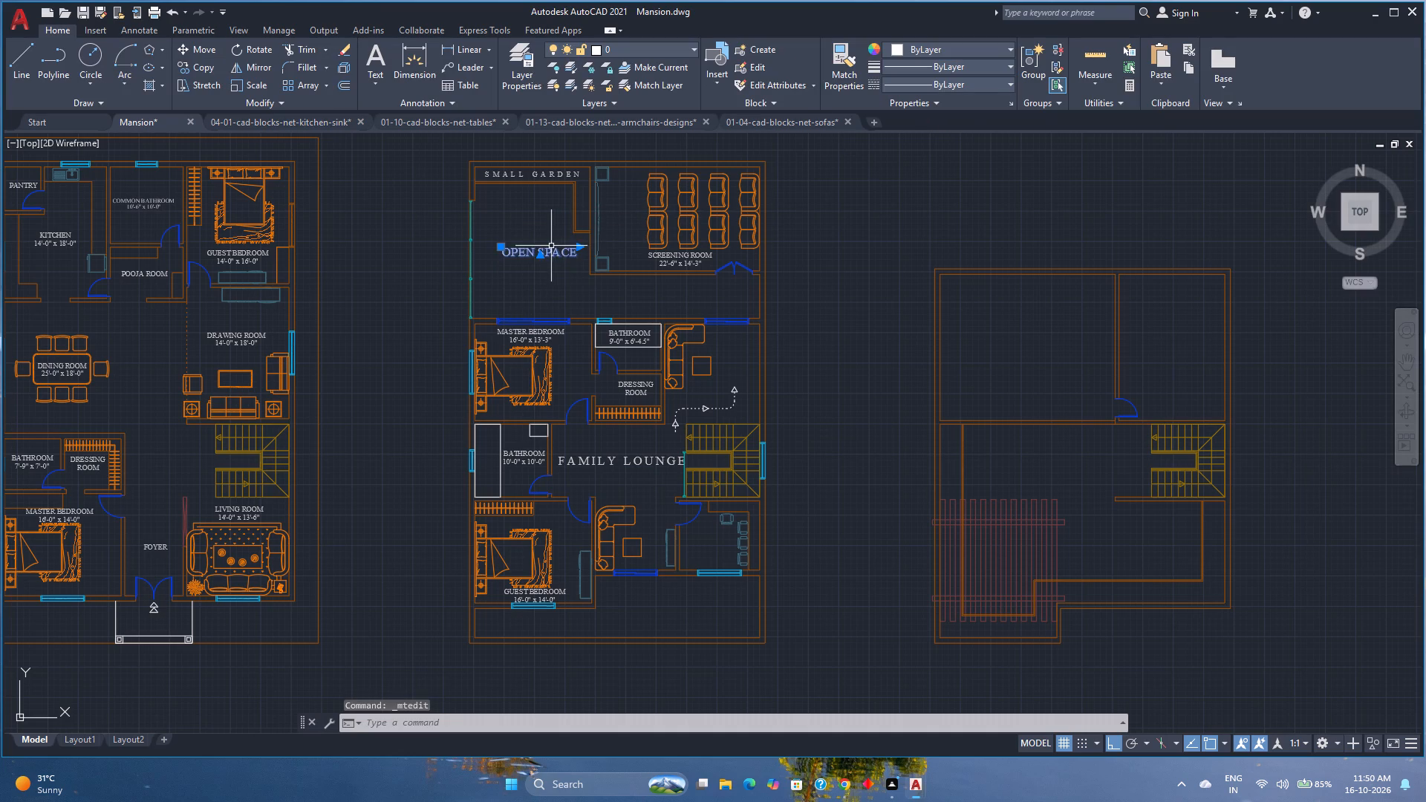
pyautogui.scroll(2, 535, 253)
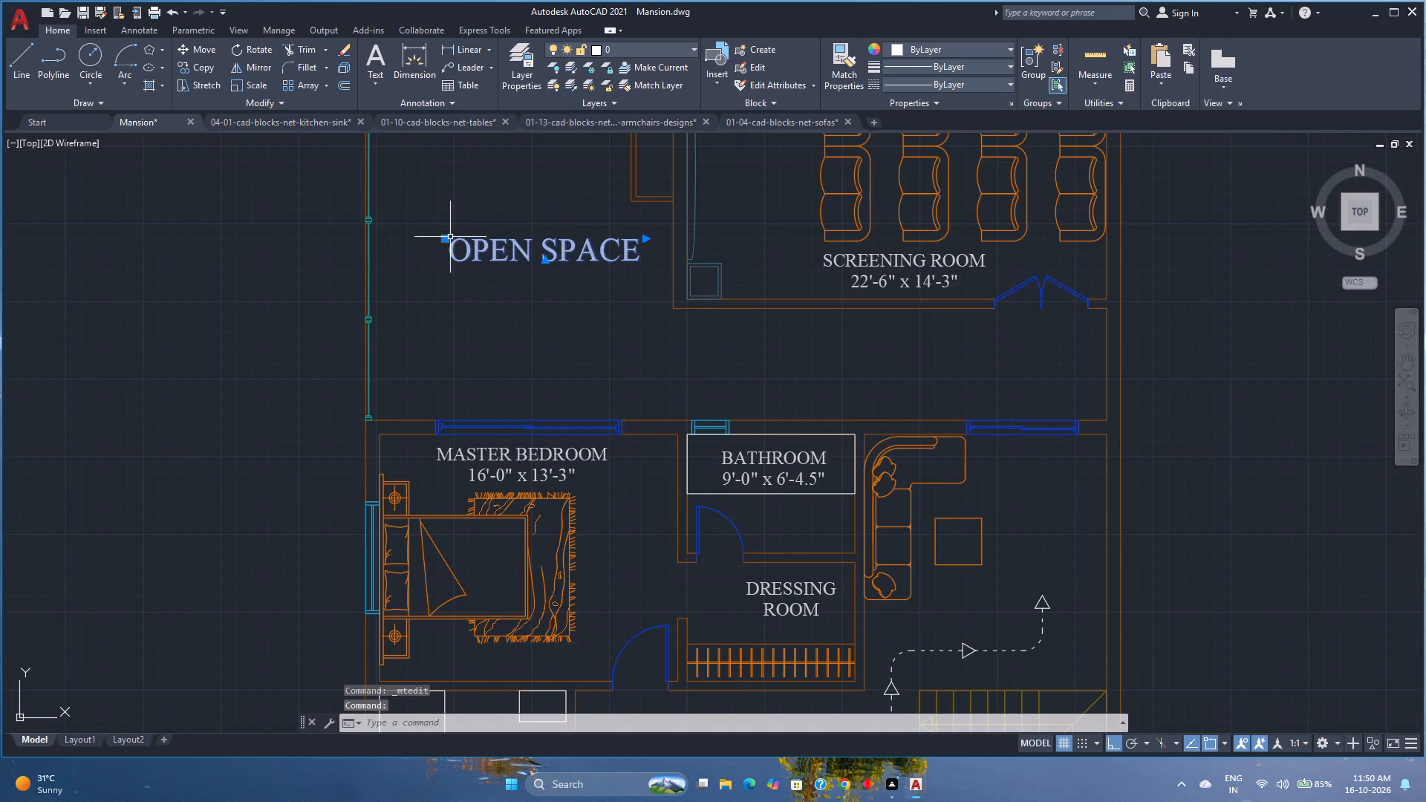
pyautogui.click(442, 237)
pyautogui.click(423, 237)
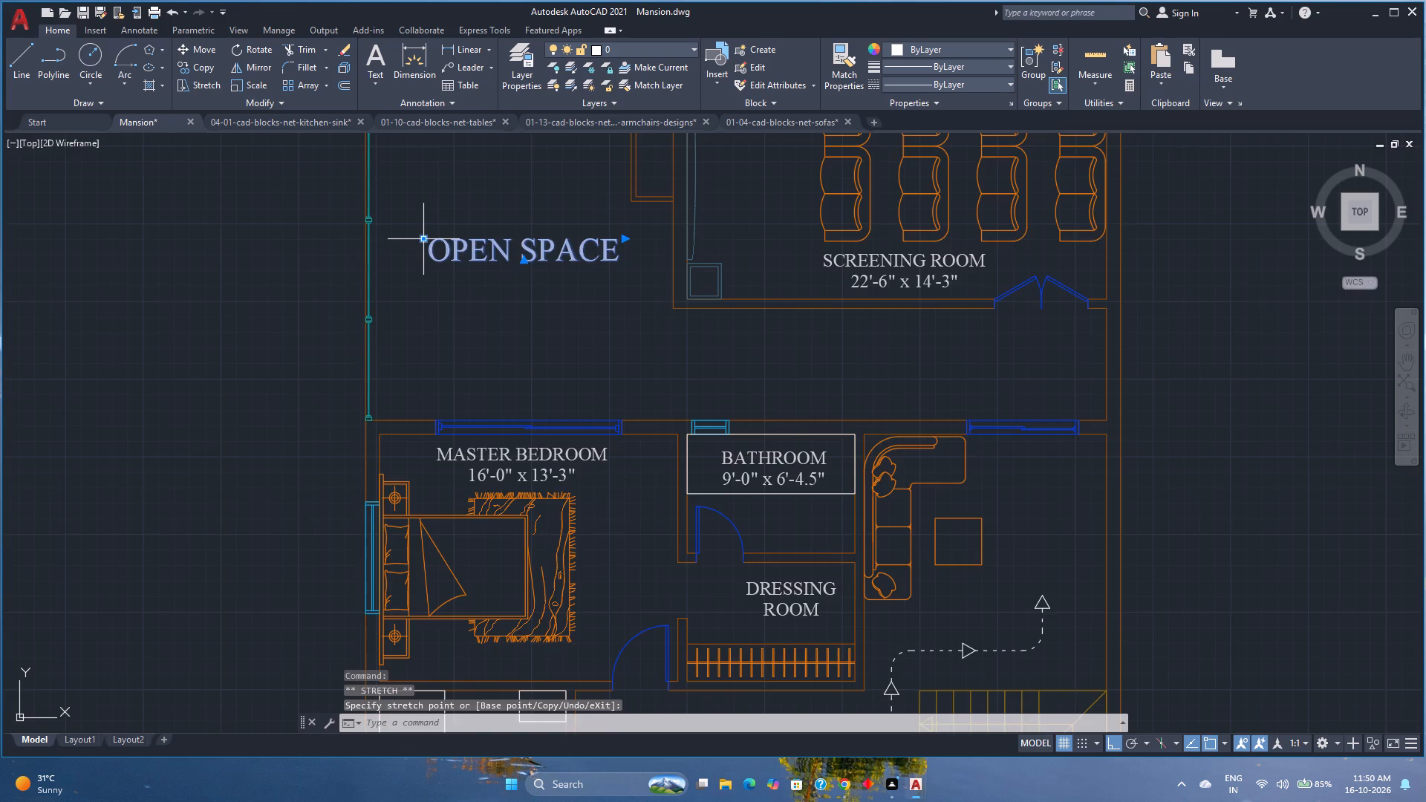
pyautogui.scroll(-2, 423, 237)
pyautogui.press('Escape')
# Compare the three floor plans and examine the unfurnished plan's unlabelled areas for missing room names.
pyautogui.scroll(-1, 463, 293)
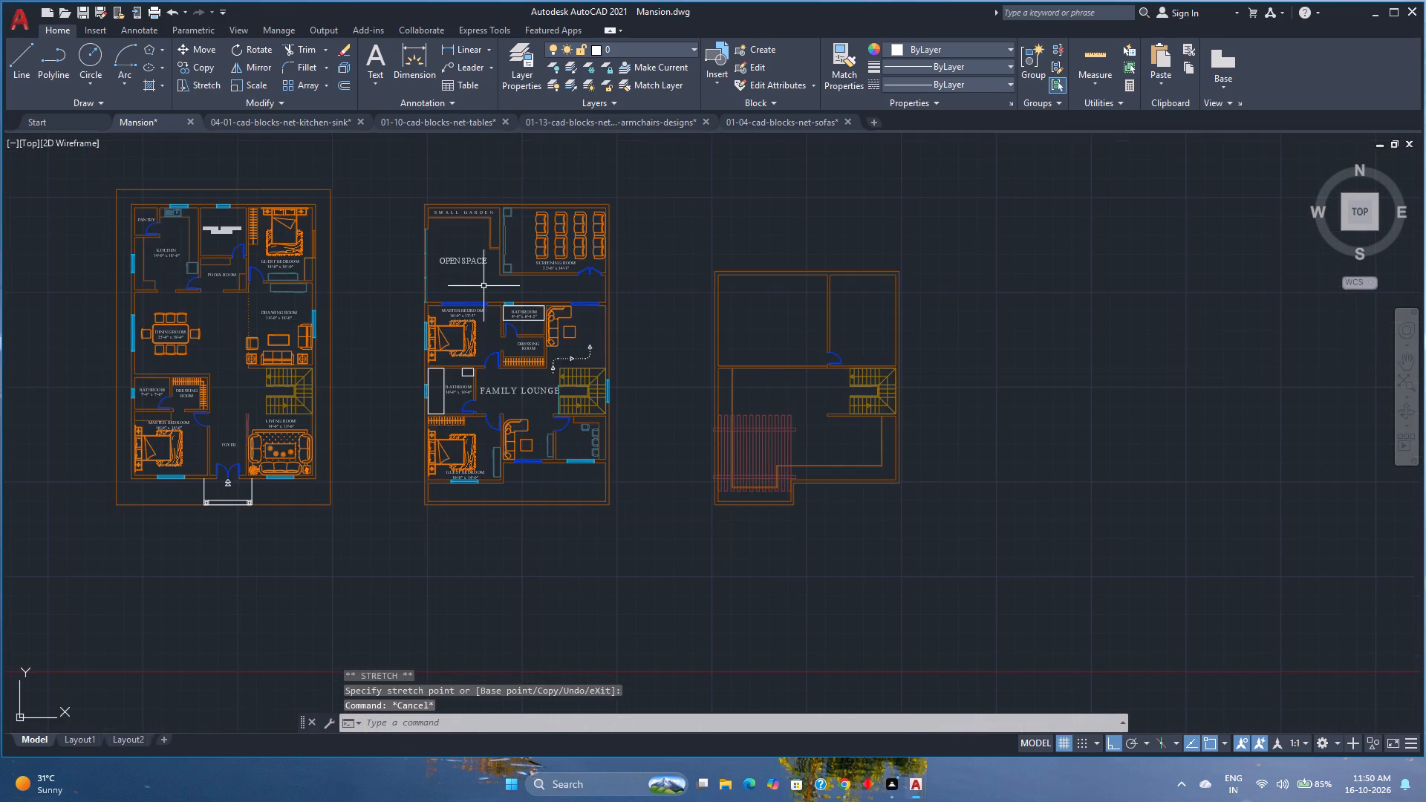
pyautogui.scroll(2, 486, 284)
pyautogui.moveTo(486, 284); pyautogui.dragTo(512, 322, button='middle')
pyautogui.scroll(-2, 507, 302)
pyautogui.moveTo(585, 309); pyautogui.dragTo(586, 309, button='middle')
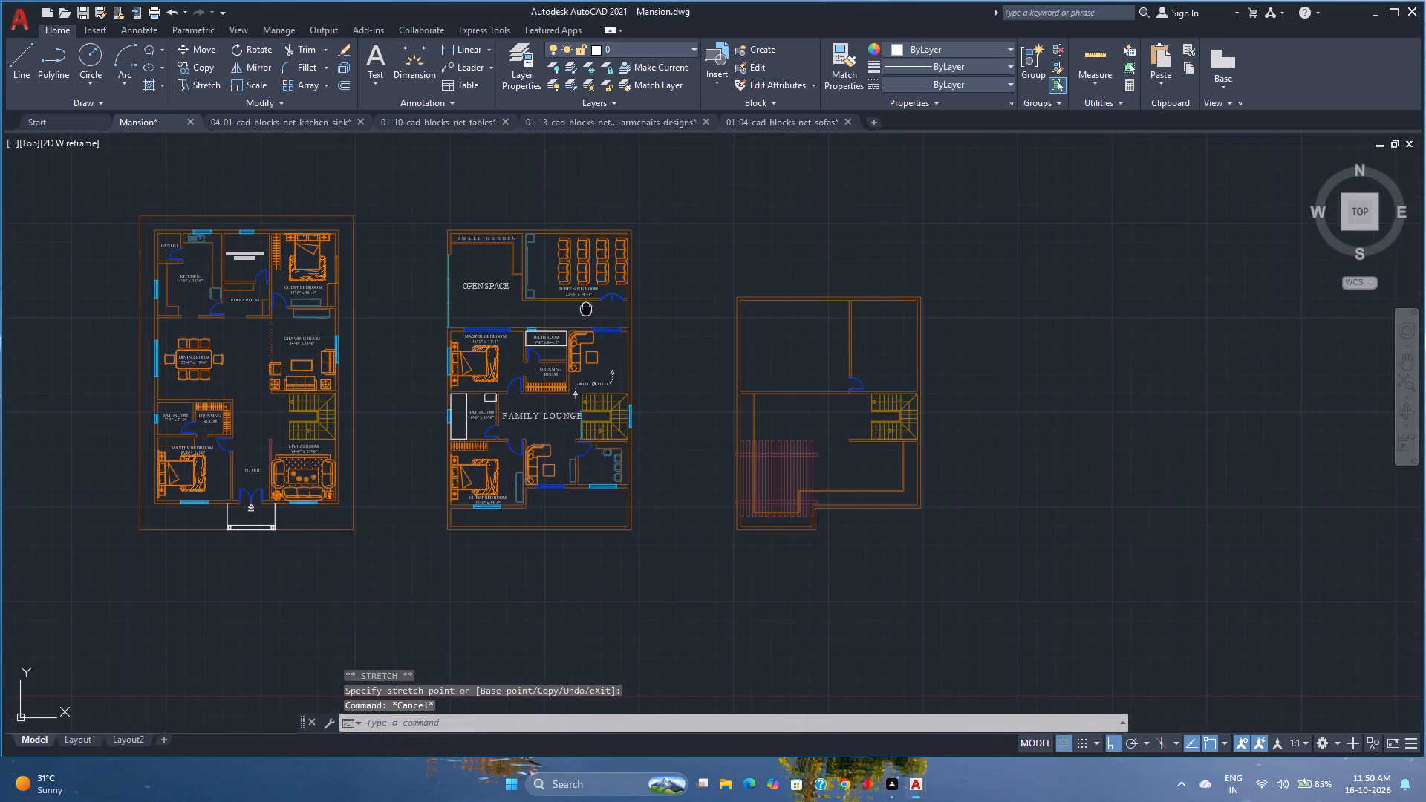
pyautogui.moveTo(586, 309); pyautogui.dragTo(479, 292, button='middle')
pyautogui.moveTo(479, 292); pyautogui.dragTo(472, 316, button='middle')
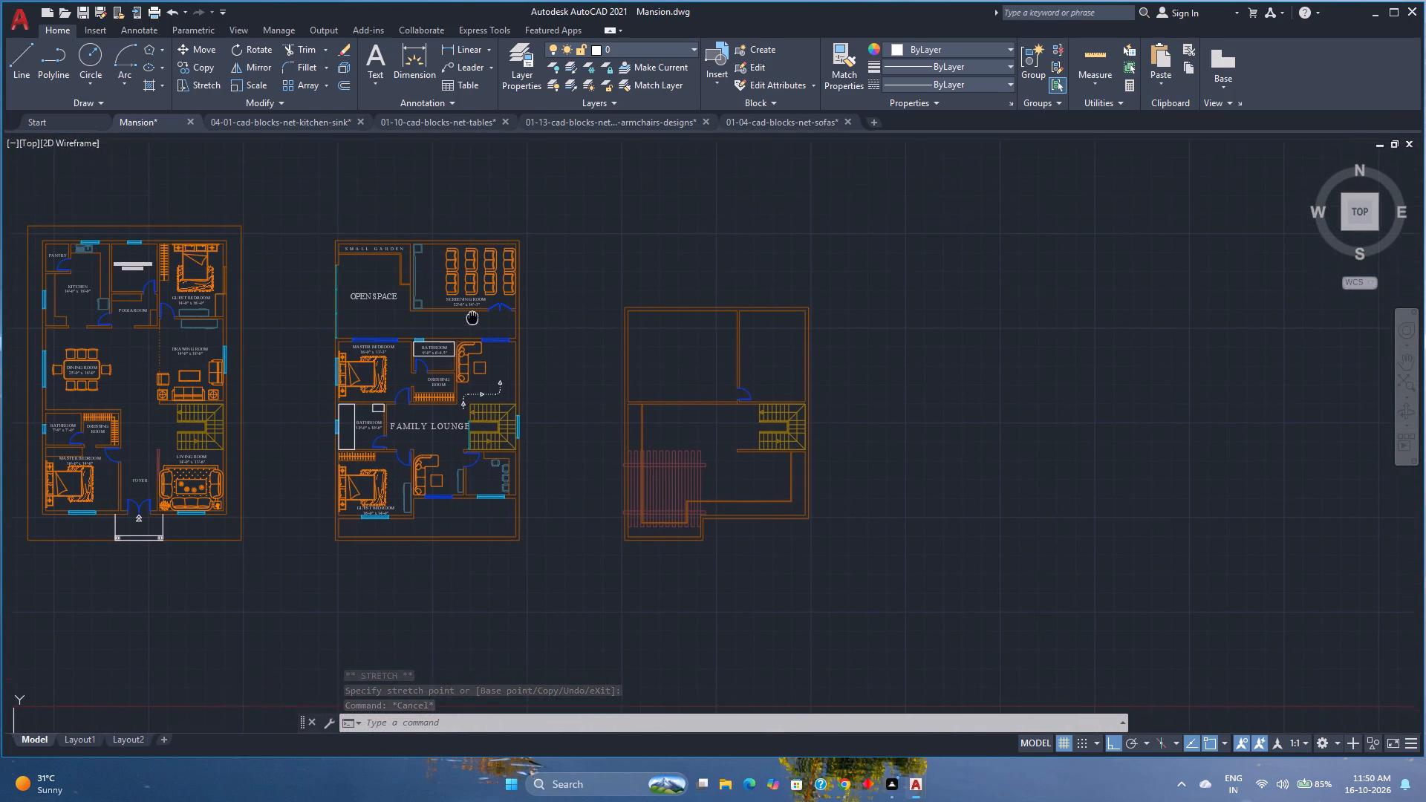
pyautogui.moveTo(472, 316); pyautogui.dragTo(471, 310, button='middle')
pyautogui.scroll(-1, 652, 363)
pyautogui.moveTo(652, 362); pyautogui.dragTo(579, 356, button='middle')
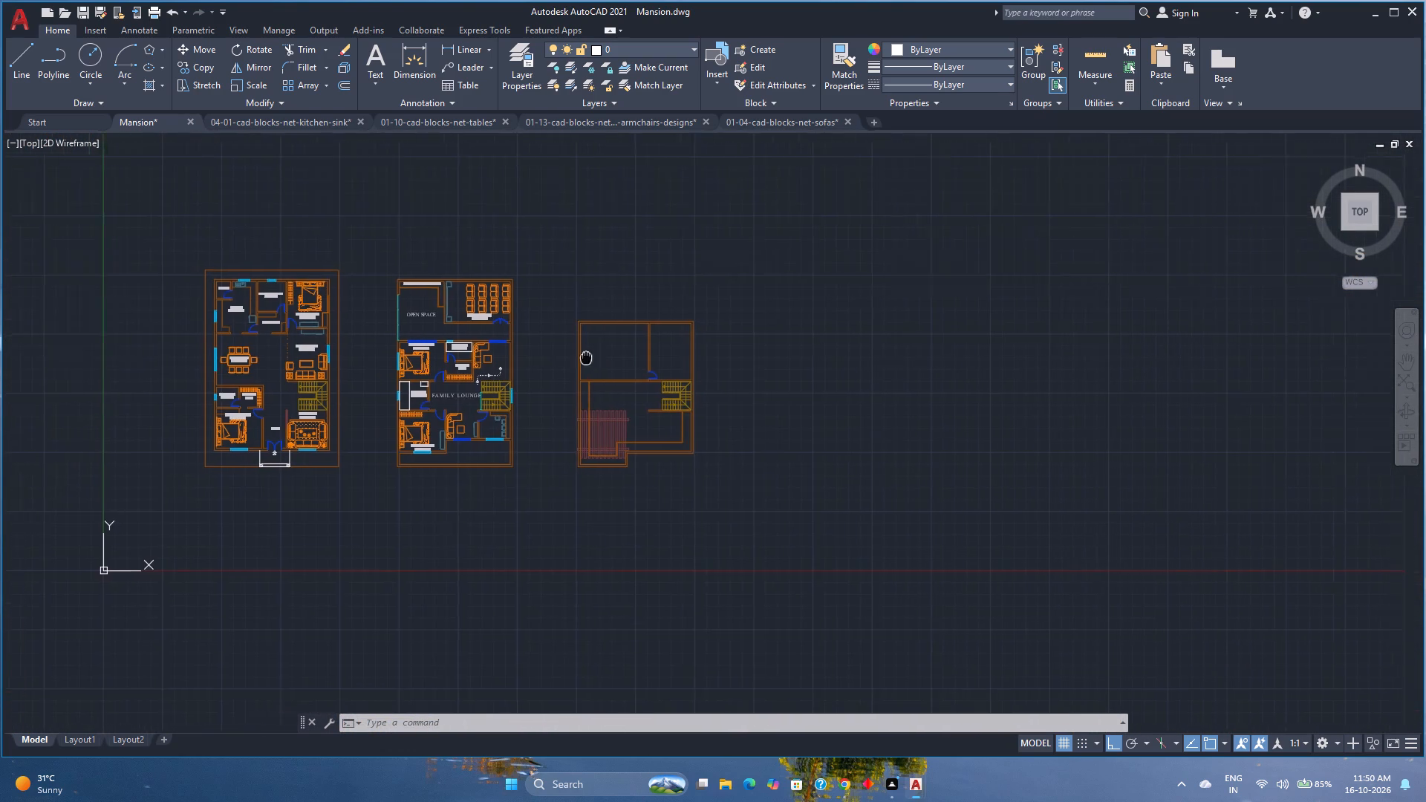
pyautogui.moveTo(579, 356); pyautogui.dragTo(414, 325, button='middle')
pyautogui.scroll(2, 438, 326)
pyautogui.moveTo(438, 326); pyautogui.dragTo(439, 342, button='middle')
pyautogui.scroll(-1, 439, 342)
pyautogui.moveTo(455, 330); pyautogui.dragTo(708, 310, button='middle')
pyautogui.scroll(1, 734, 307)
pyautogui.moveTo(734, 307); pyautogui.dragTo(617, 325, button='middle')
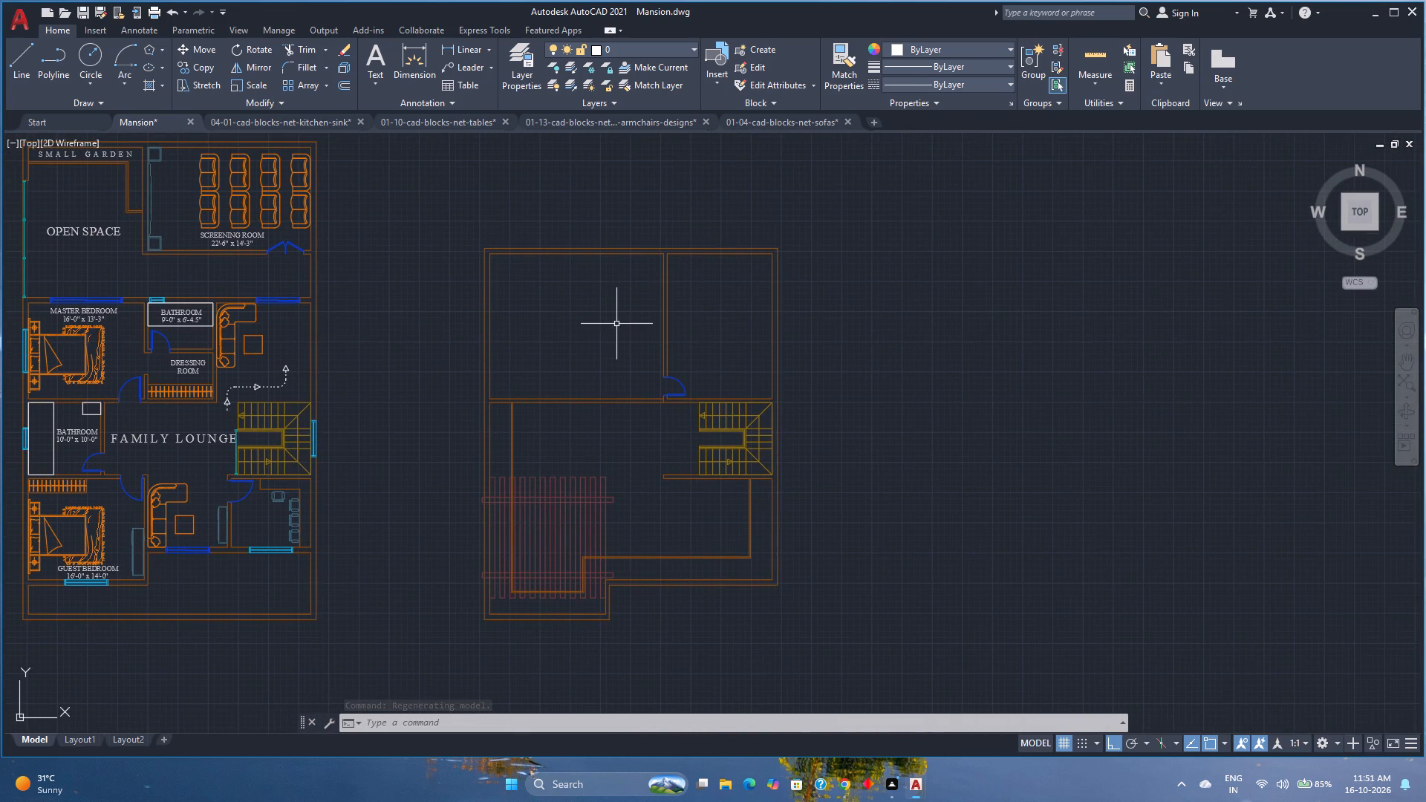
pyautogui.scroll(-1, 616, 322)
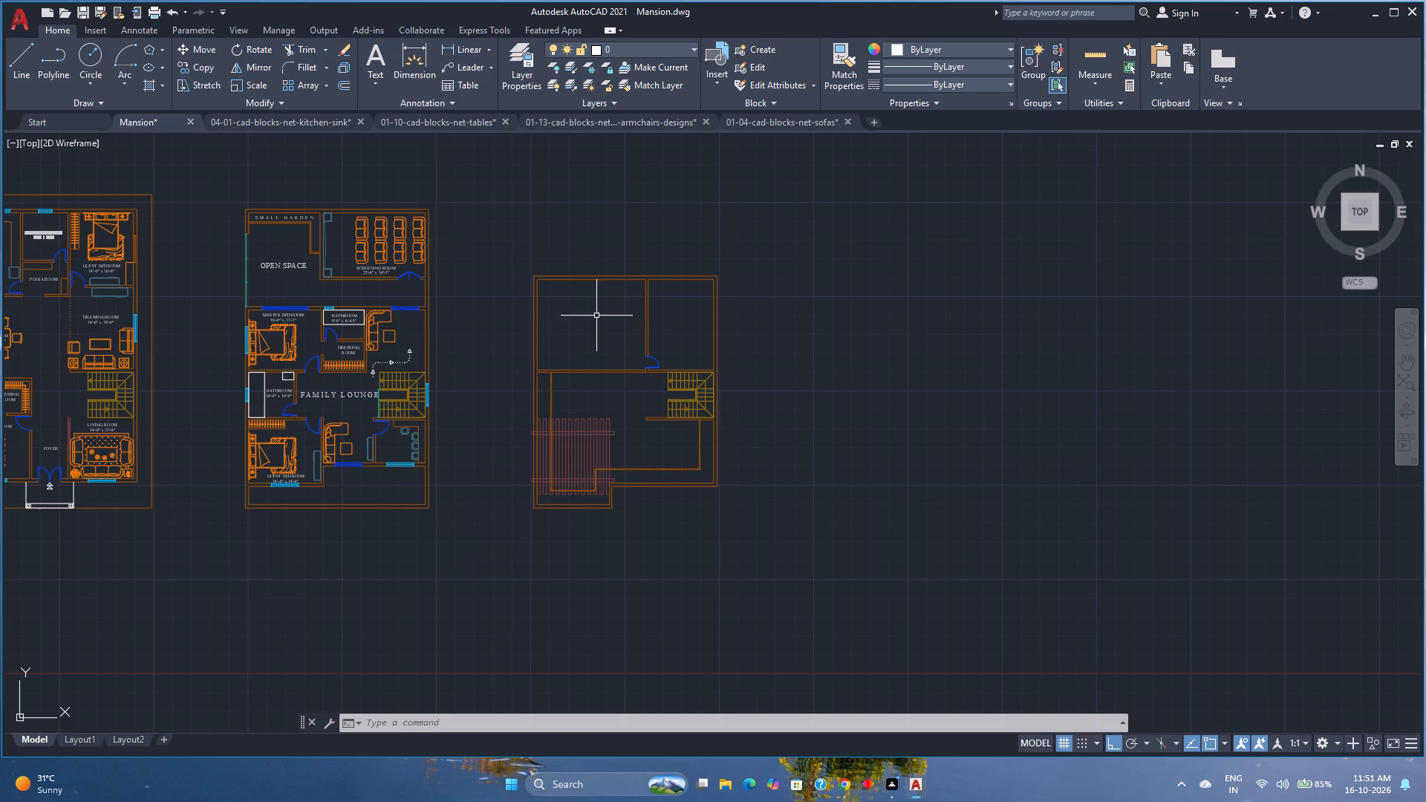
pyautogui.scroll(1, 596, 316)
pyautogui.moveTo(596, 316); pyautogui.dragTo(581, 315, button='middle')
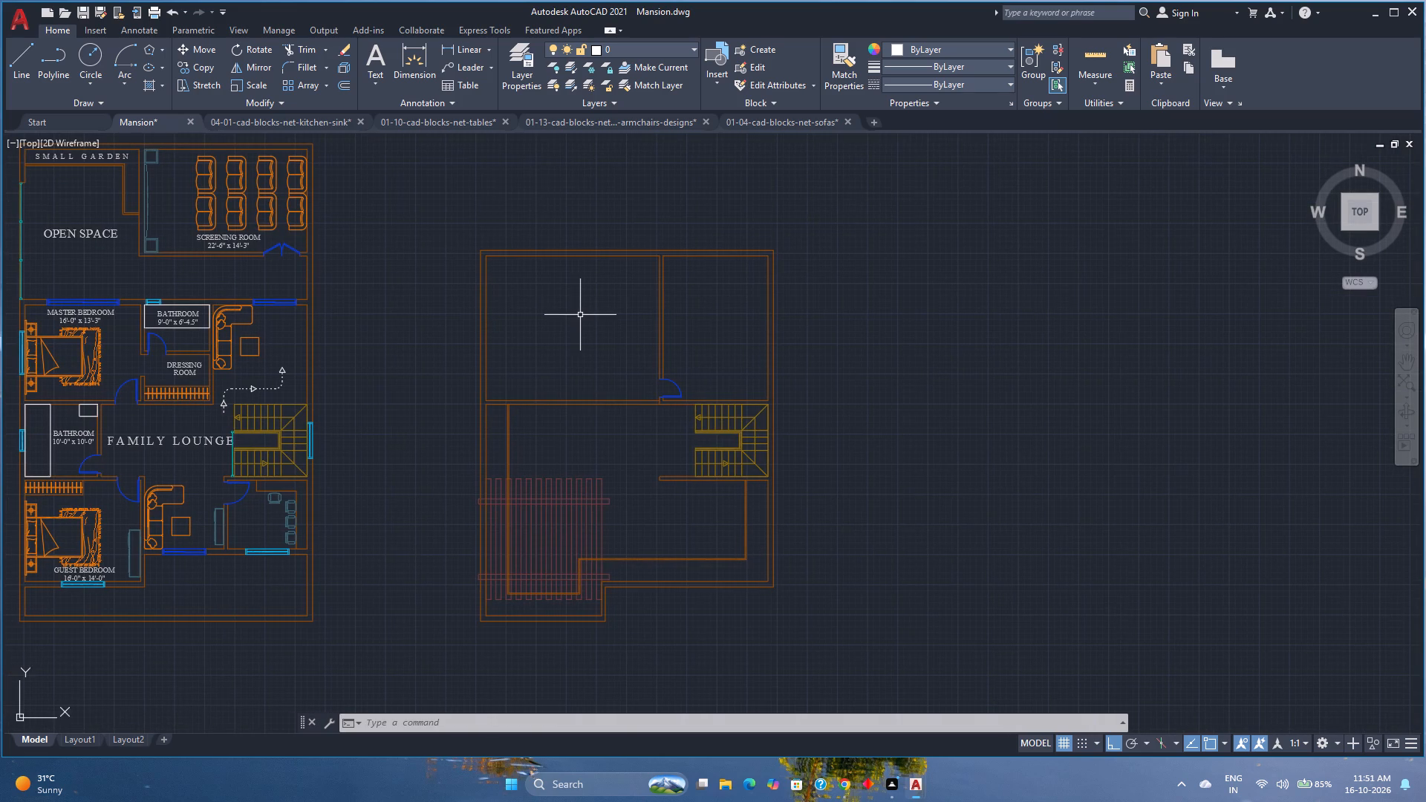
pyautogui.scroll(-1, 580, 315)
pyautogui.scroll(1, 570, 312)
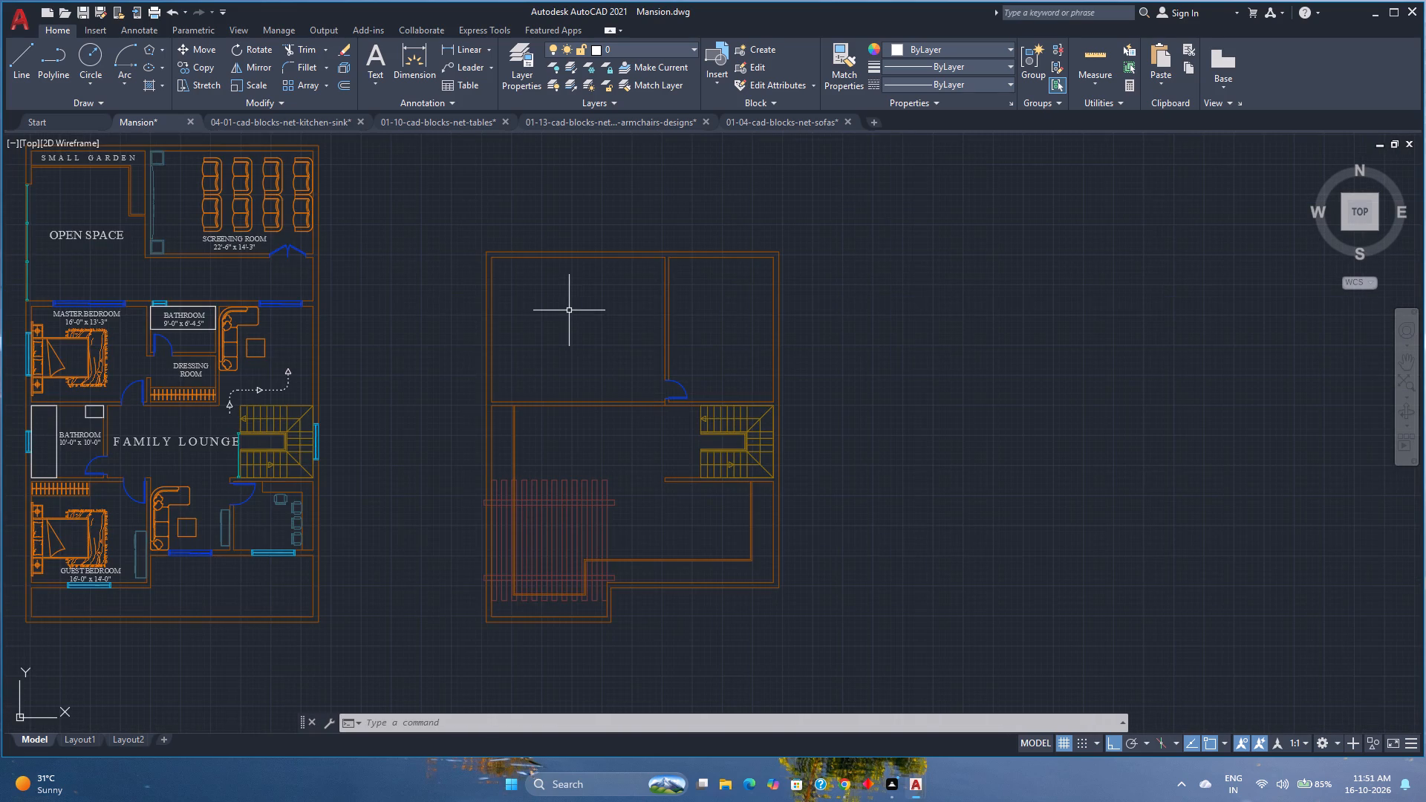
pyautogui.scroll(-1, 569, 310)
pyautogui.scroll(1, 569, 310)
pyautogui.scroll(-1, 569, 310)
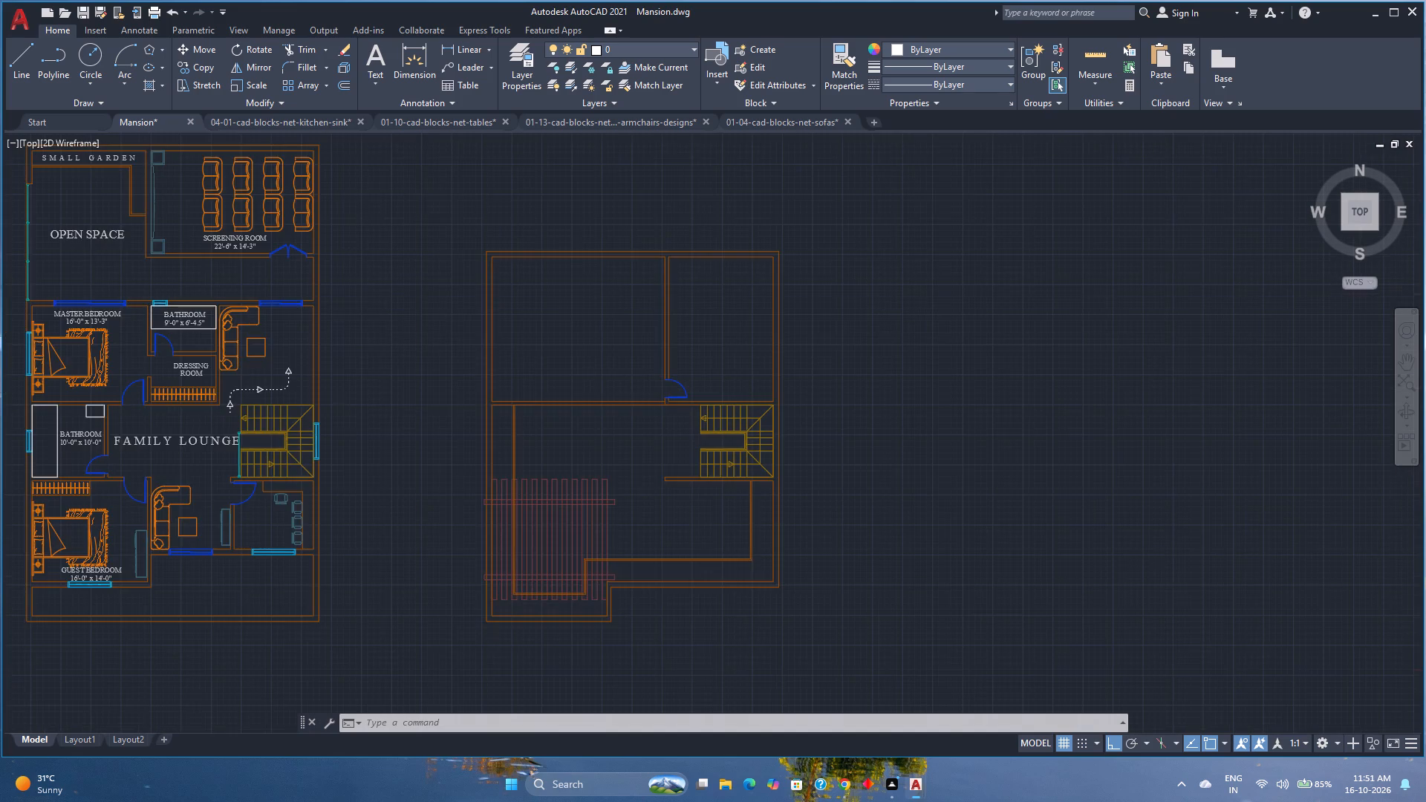
pyautogui.scroll(-1, 275, 265)
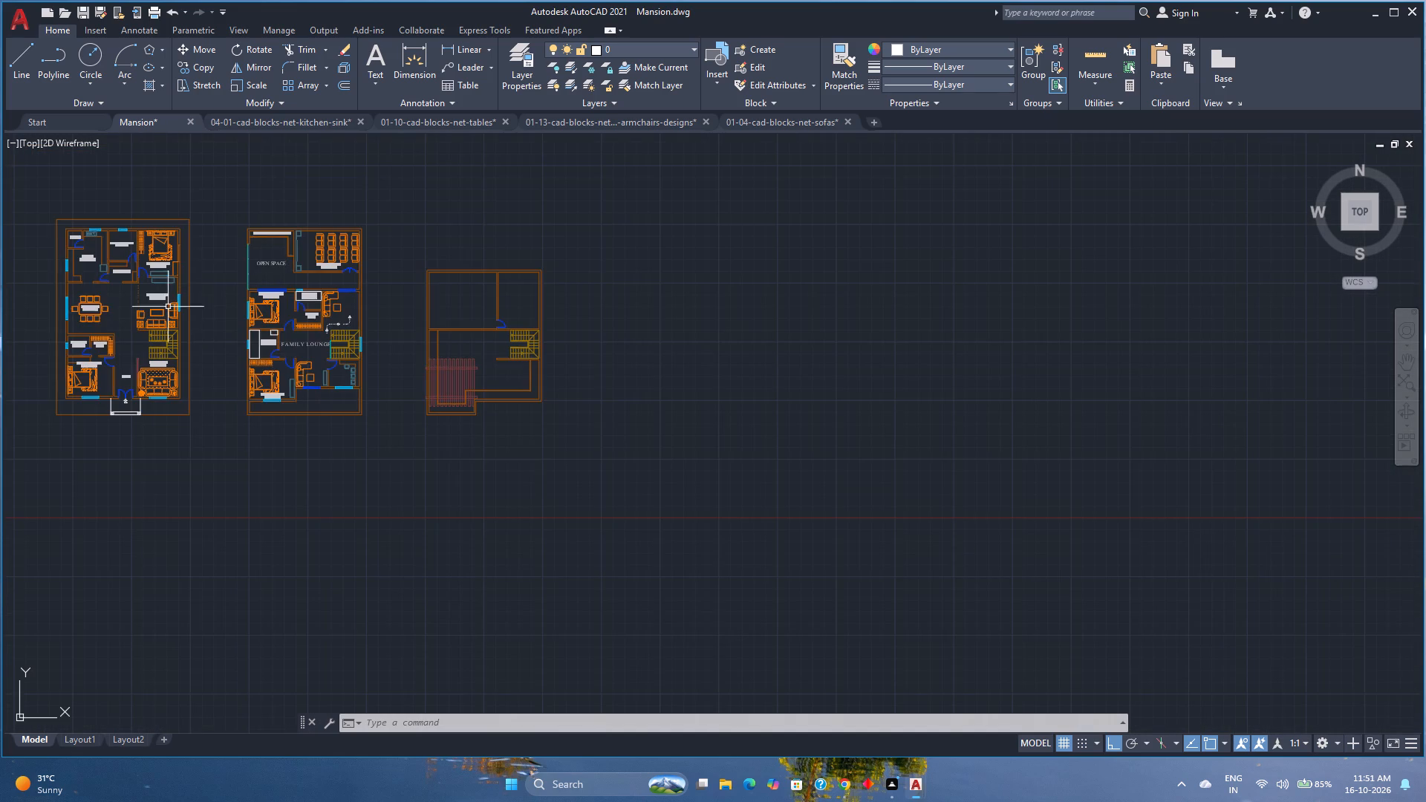
pyautogui.scroll(2, 186, 290)
pyautogui.moveTo(186, 289); pyautogui.dragTo(486, 317, button='middle')
pyautogui.scroll(-1, 486, 317)
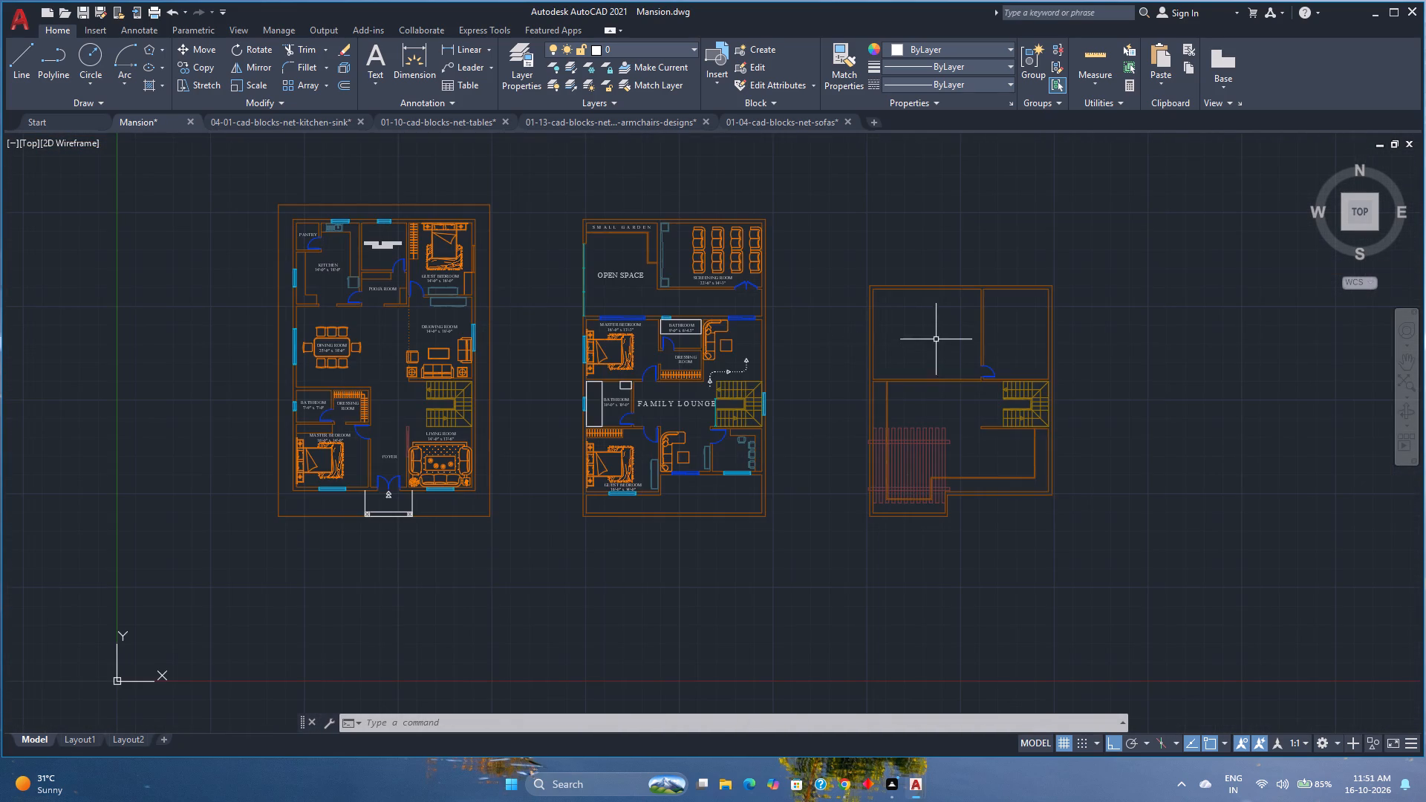
pyautogui.scroll(2, 938, 332)
pyautogui.moveTo(938, 332); pyautogui.dragTo(648, 298, button='middle')
pyautogui.moveTo(648, 298); pyautogui.dragTo(628, 295, button='middle')
pyautogui.scroll(-2, 626, 293)
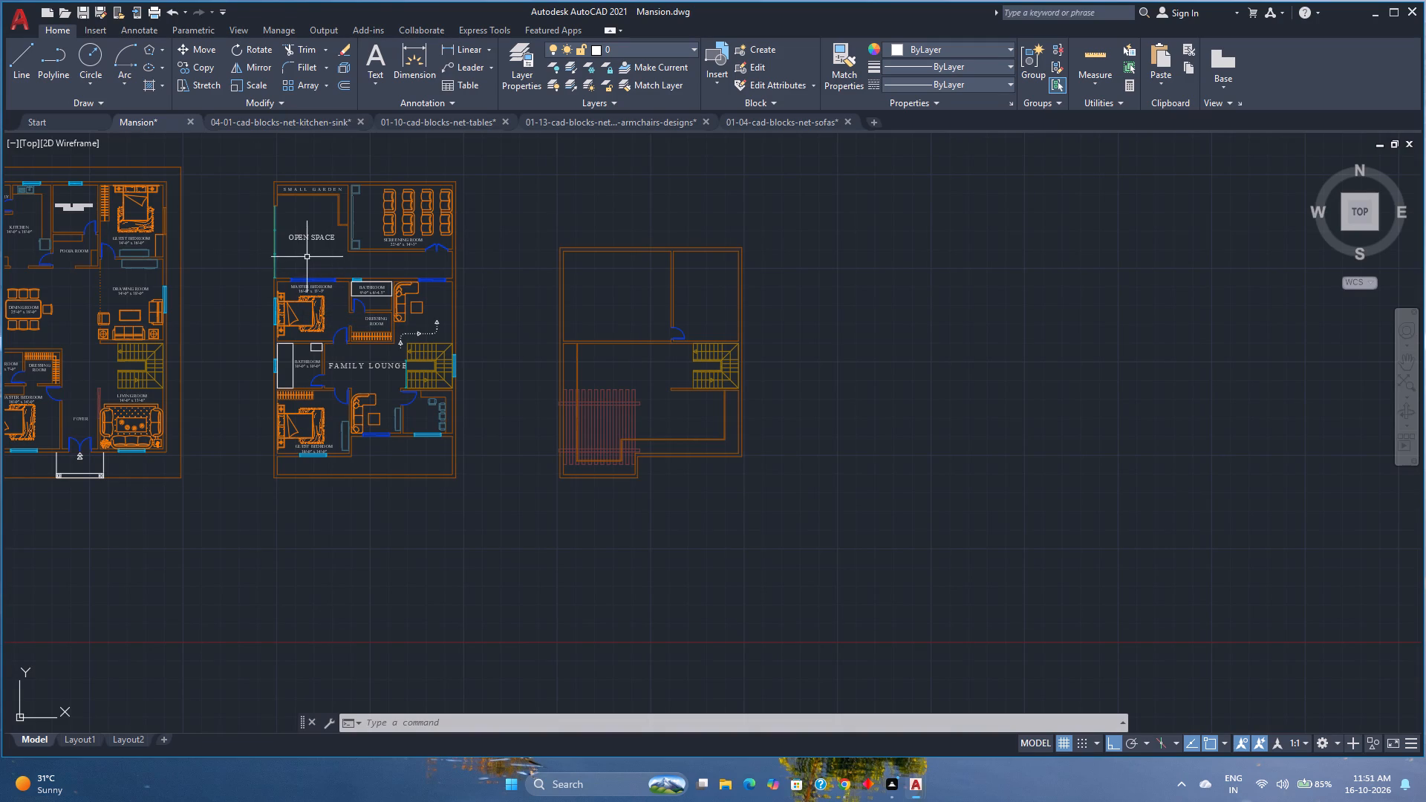
# Copy the OPEN SPACE label, with Ortho off, into the large room at the unfurnished plan's northwest corner.
pyautogui.click(306, 238)
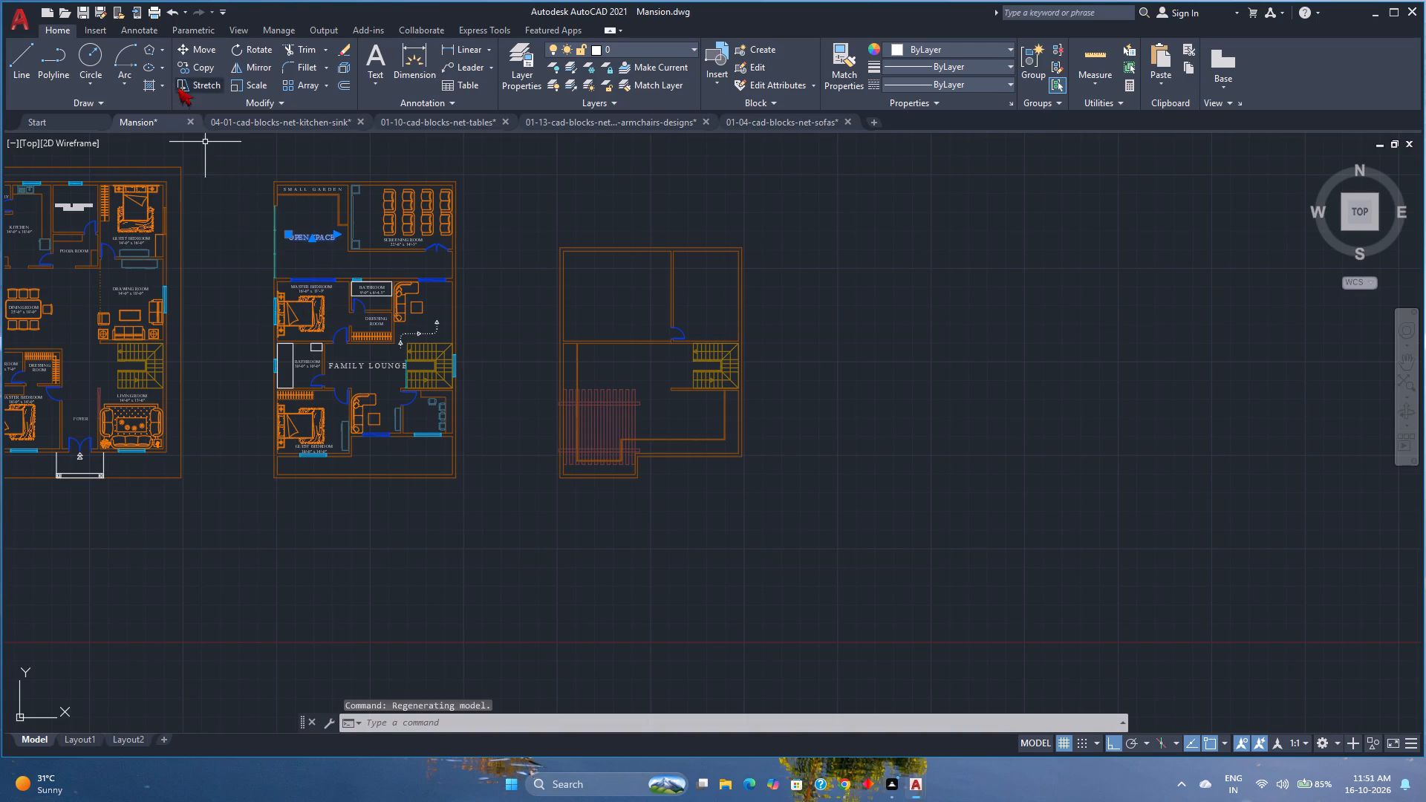
pyautogui.click(193, 70)
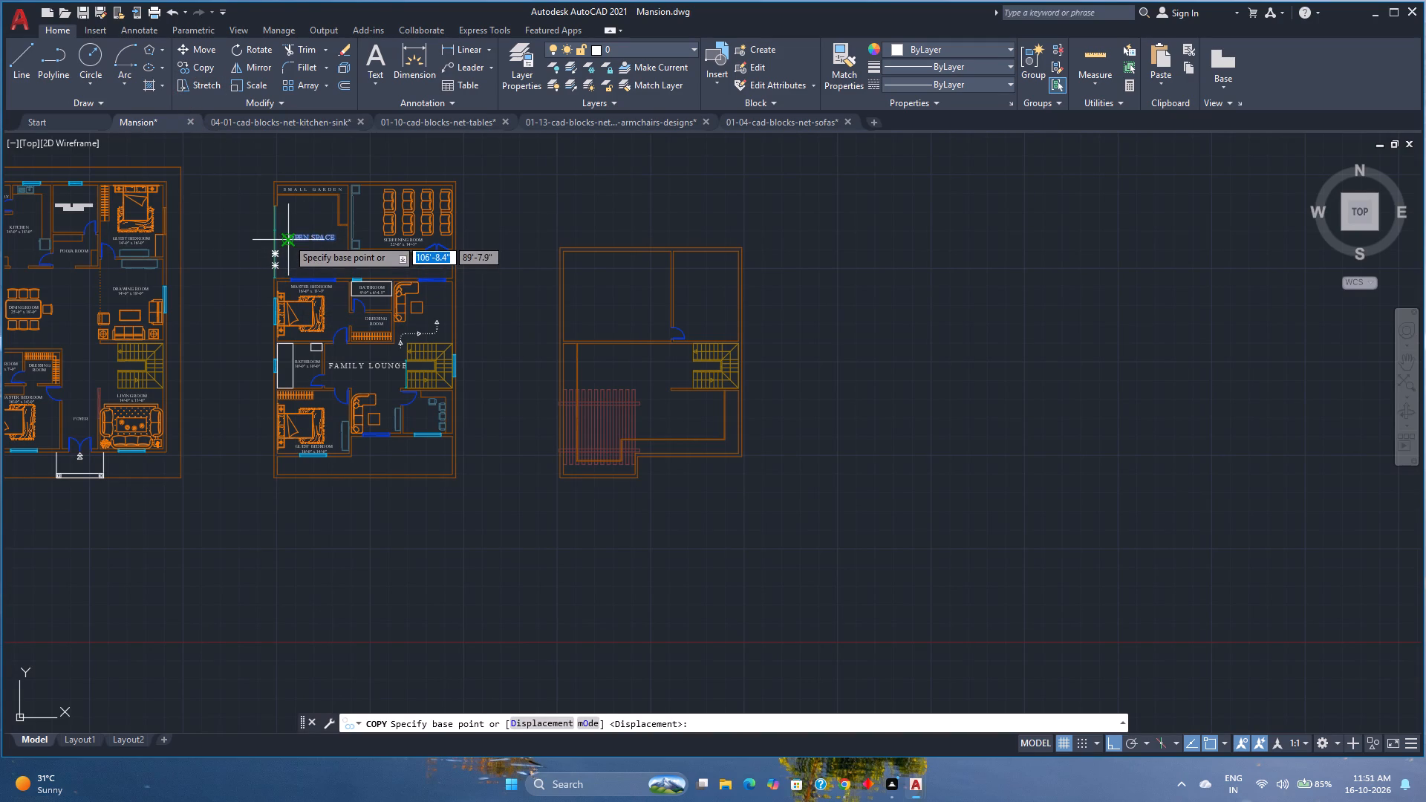
pyautogui.click(287, 238)
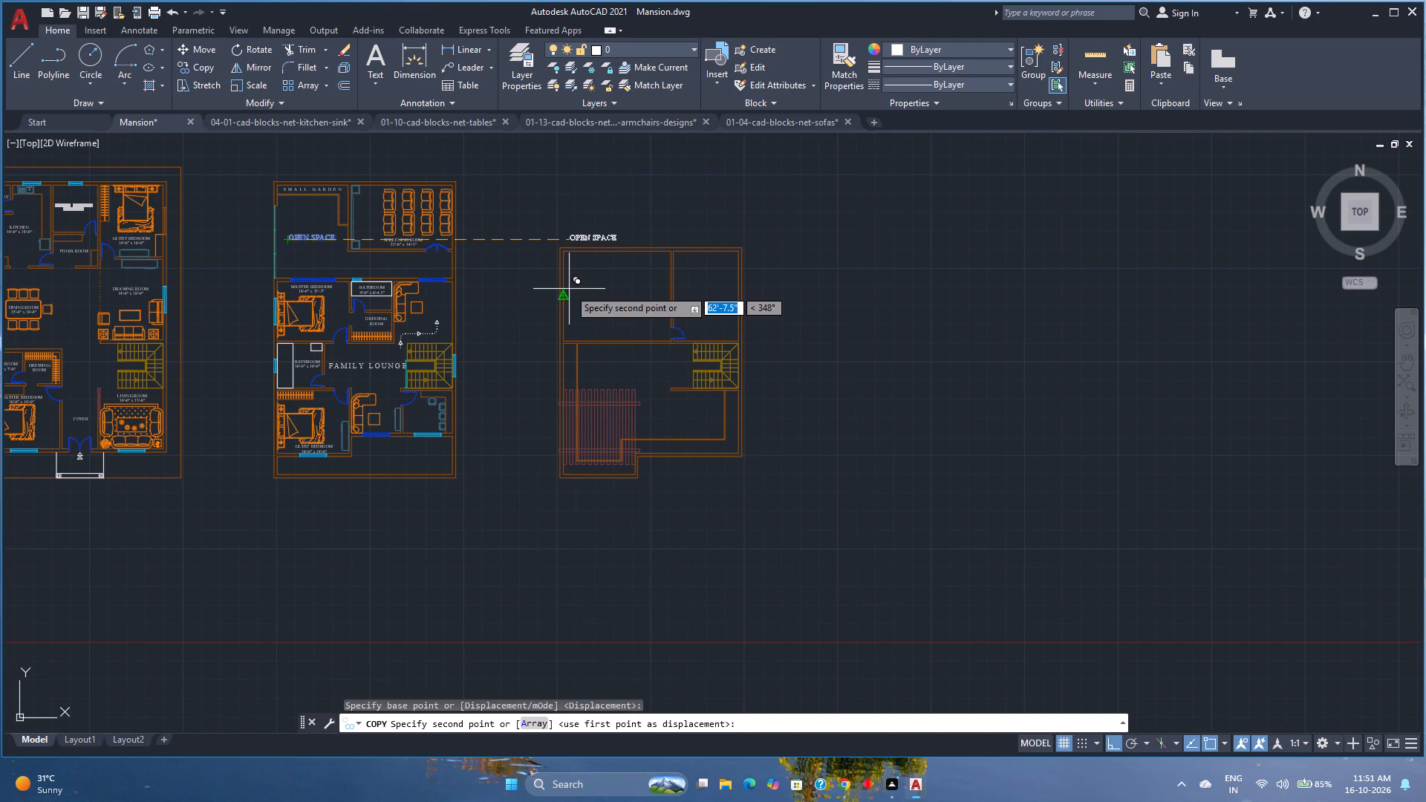
pyautogui.press('F8')
pyautogui.scroll(2, 579, 296)
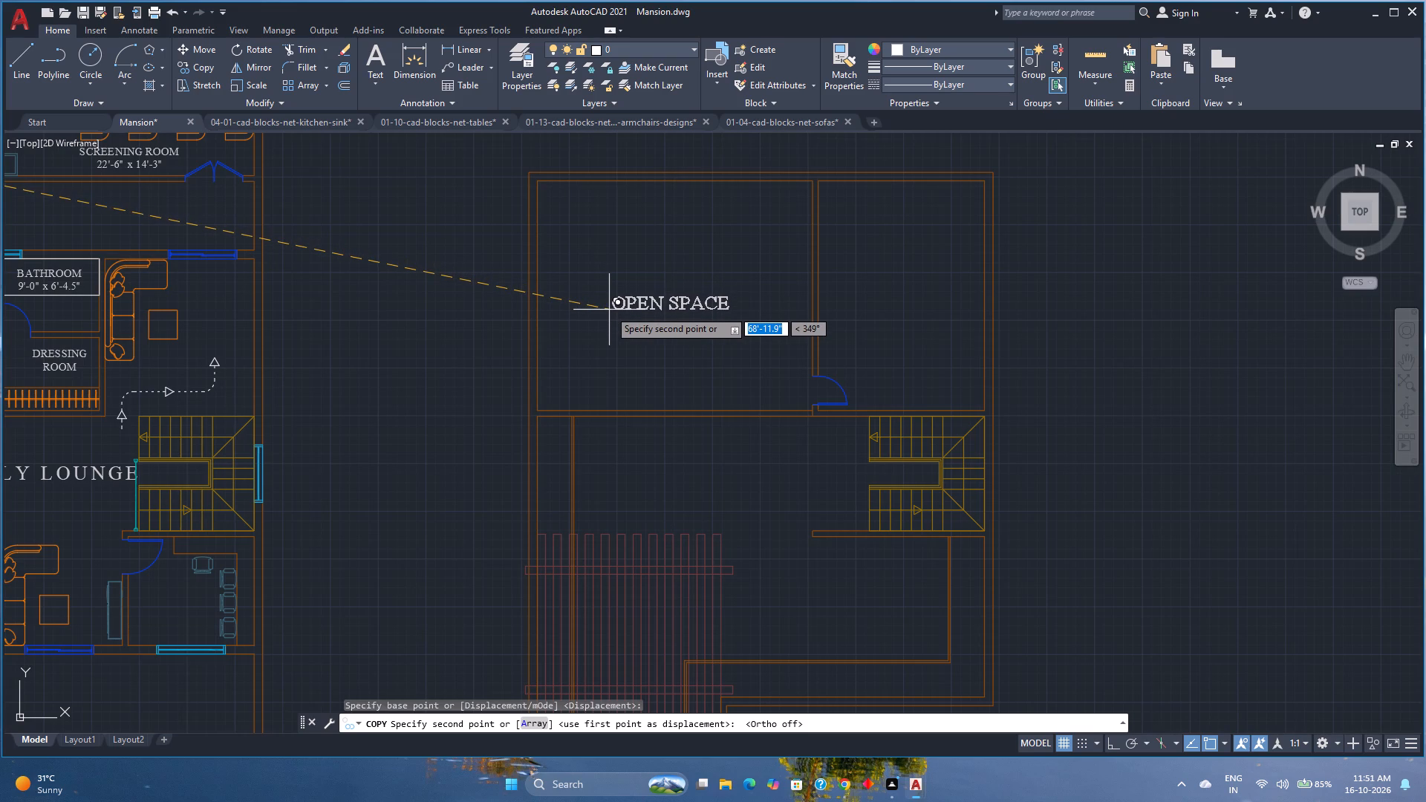
pyautogui.click(609, 307)
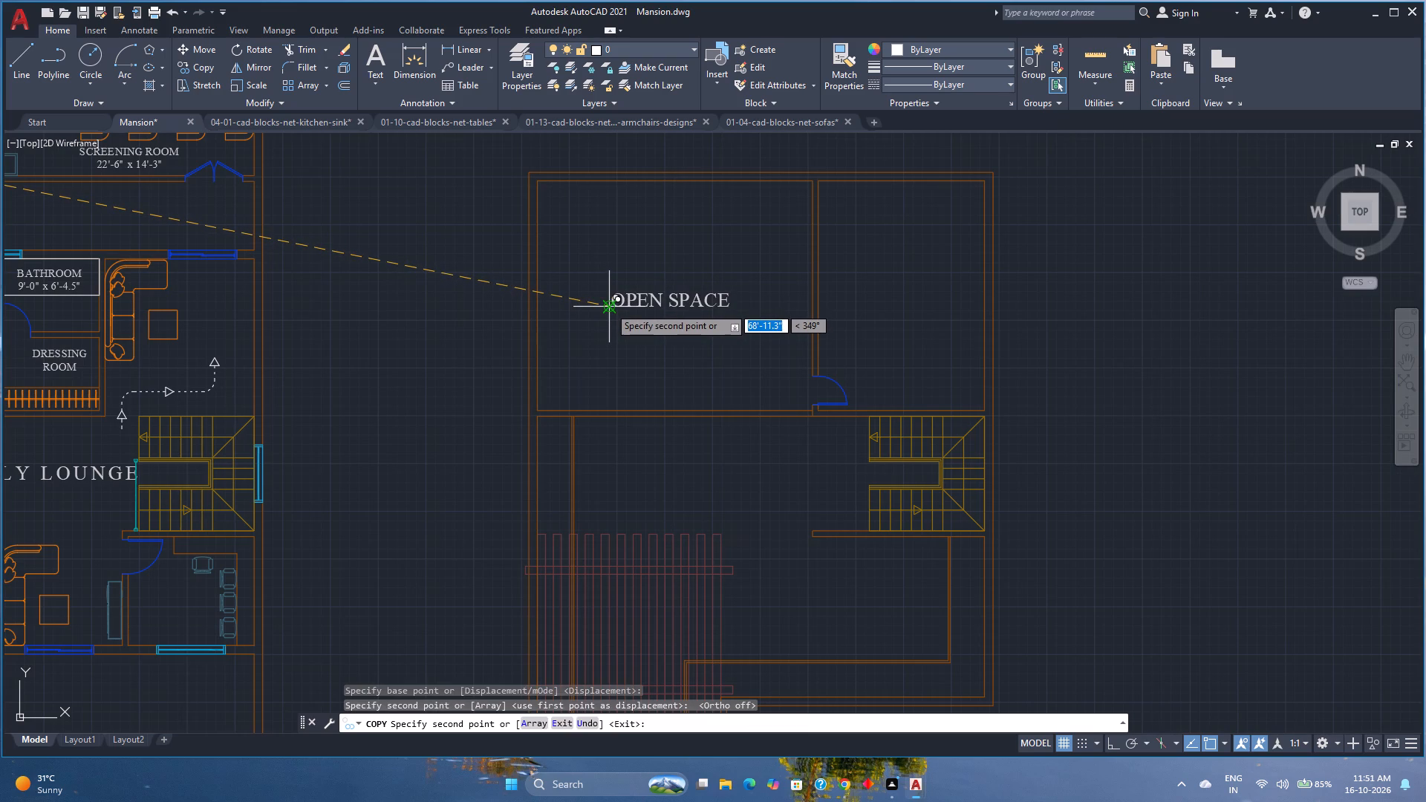
pyautogui.press('Escape')
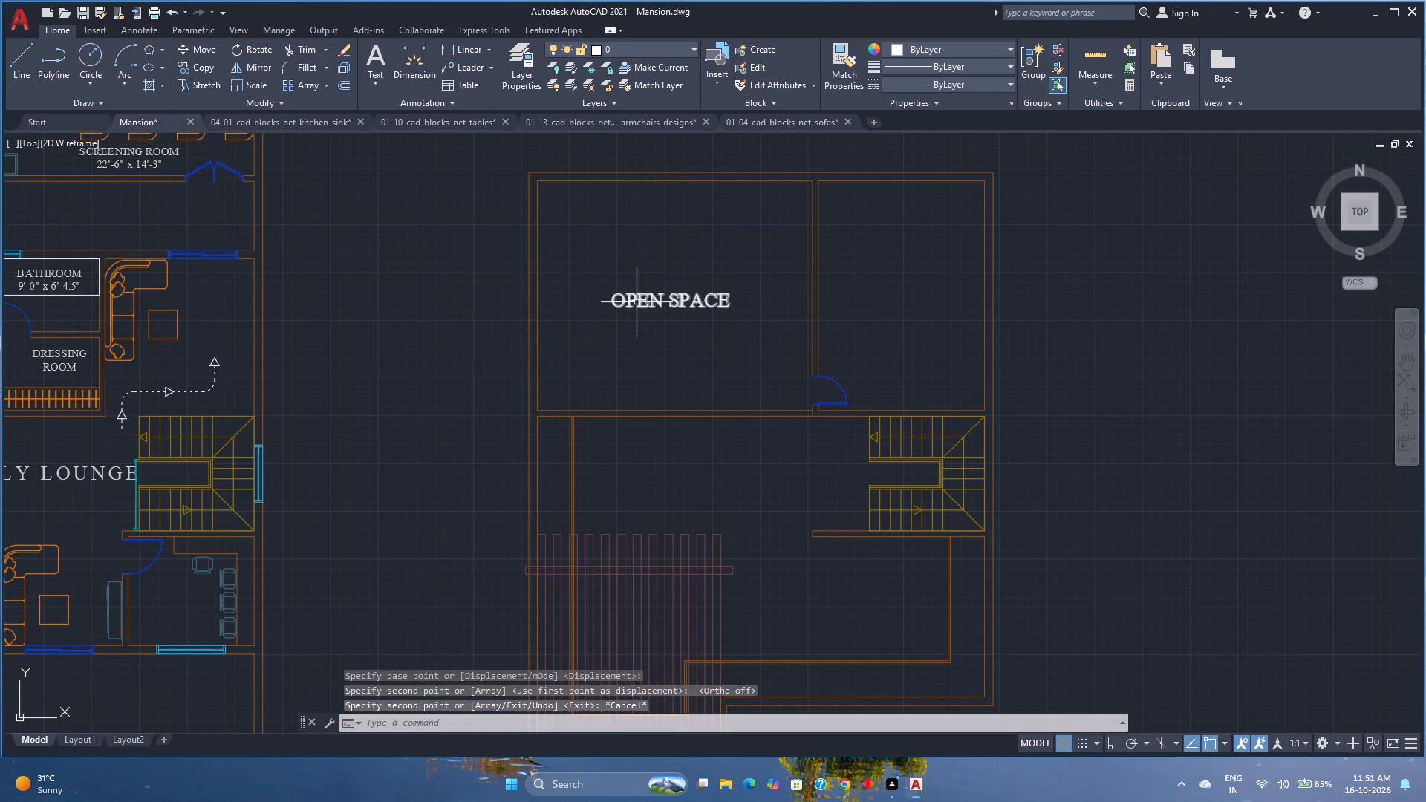
# Replace the copied OPEN SPACE label's text with ROOF GARDEN and widen its text frame to fit the name on one line.
pyautogui.doubleClick(628, 296)
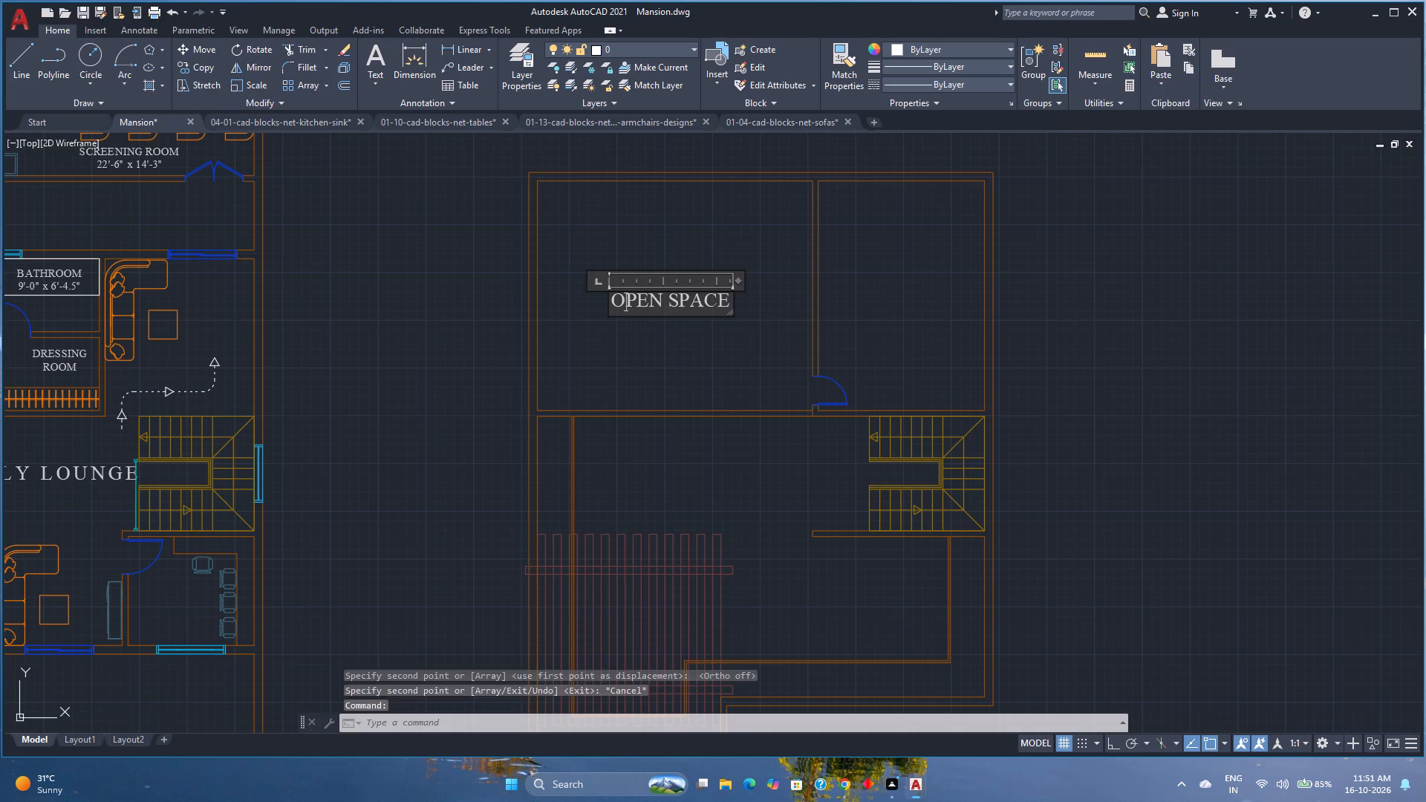
pyautogui.hotkey('ctrl', 'a')
pyautogui.write('TERRACE')
pyautogui.press('space')
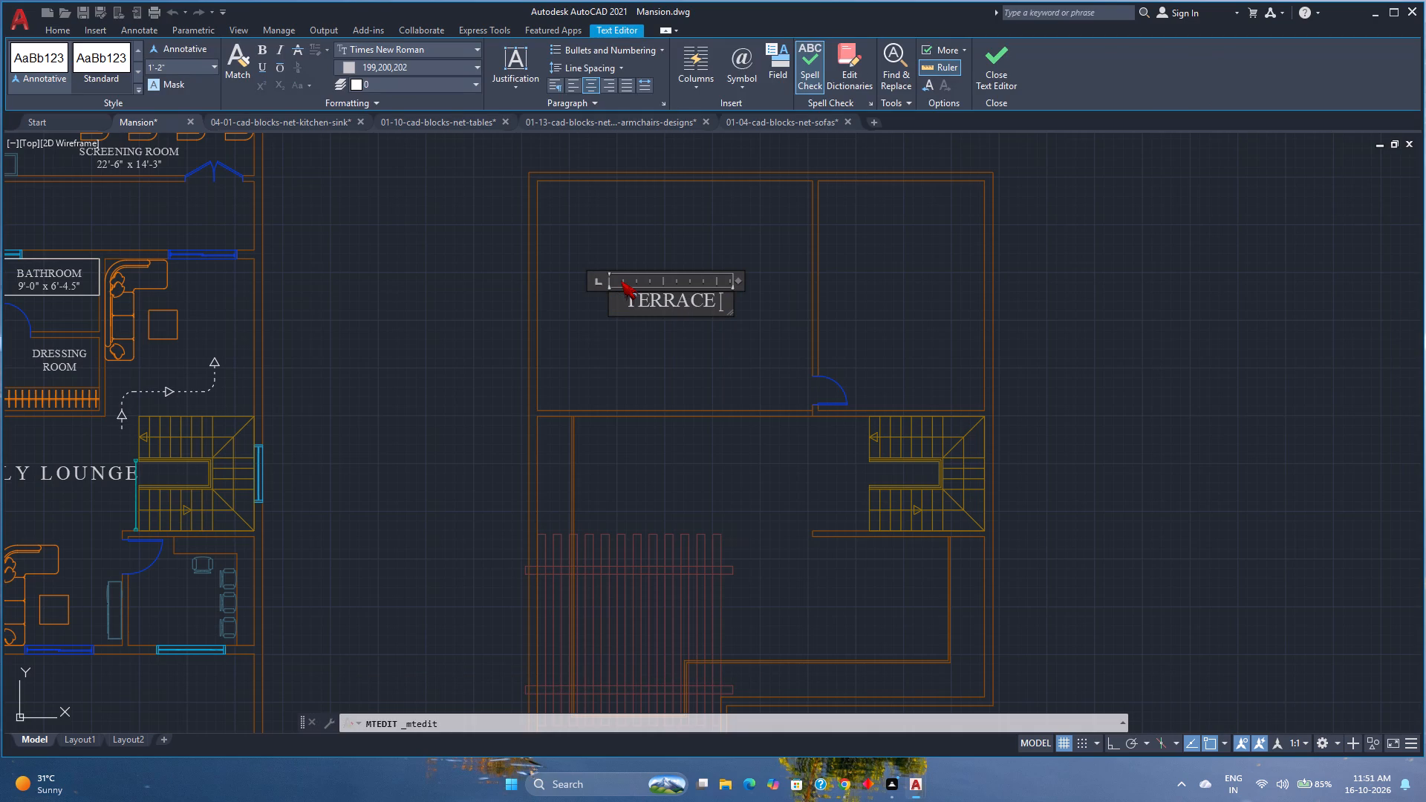
pyautogui.write('GA')
pyautogui.press('BackSpace')
pyautogui.press('BackSpace')
pyautogui.press('BackSpace')
pyautogui.press('BackSpace')
pyautogui.press('BackSpace')
pyautogui.press('BackSpace')
pyautogui.press('BackSpace')
pyautogui.press('BackSpace')
pyautogui.press('BackSpace')
pyautogui.press('BackSpace')
pyautogui.write('ROOF GARDEN')
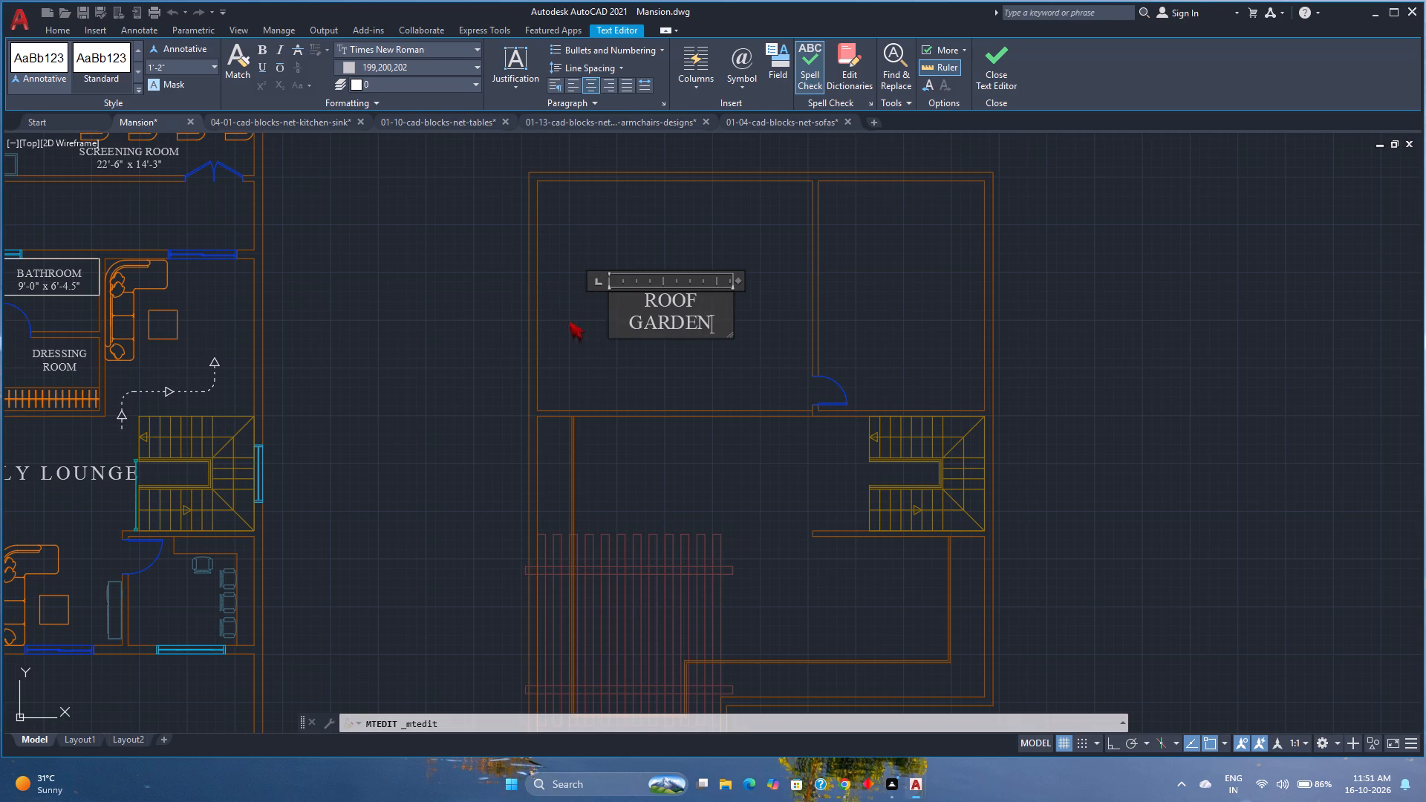
pyautogui.moveTo(738, 280); pyautogui.dragTo(756, 276)
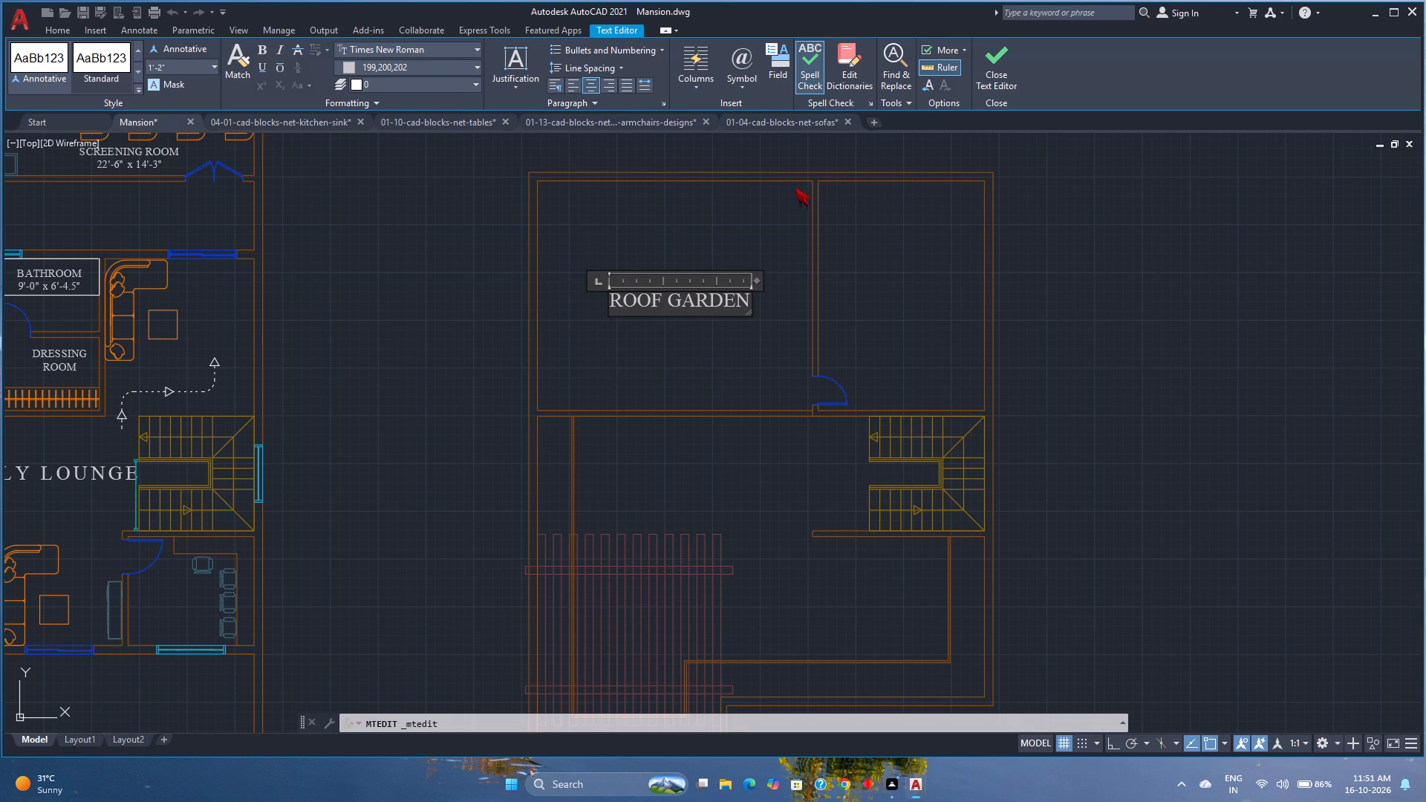
pyautogui.click(993, 76)
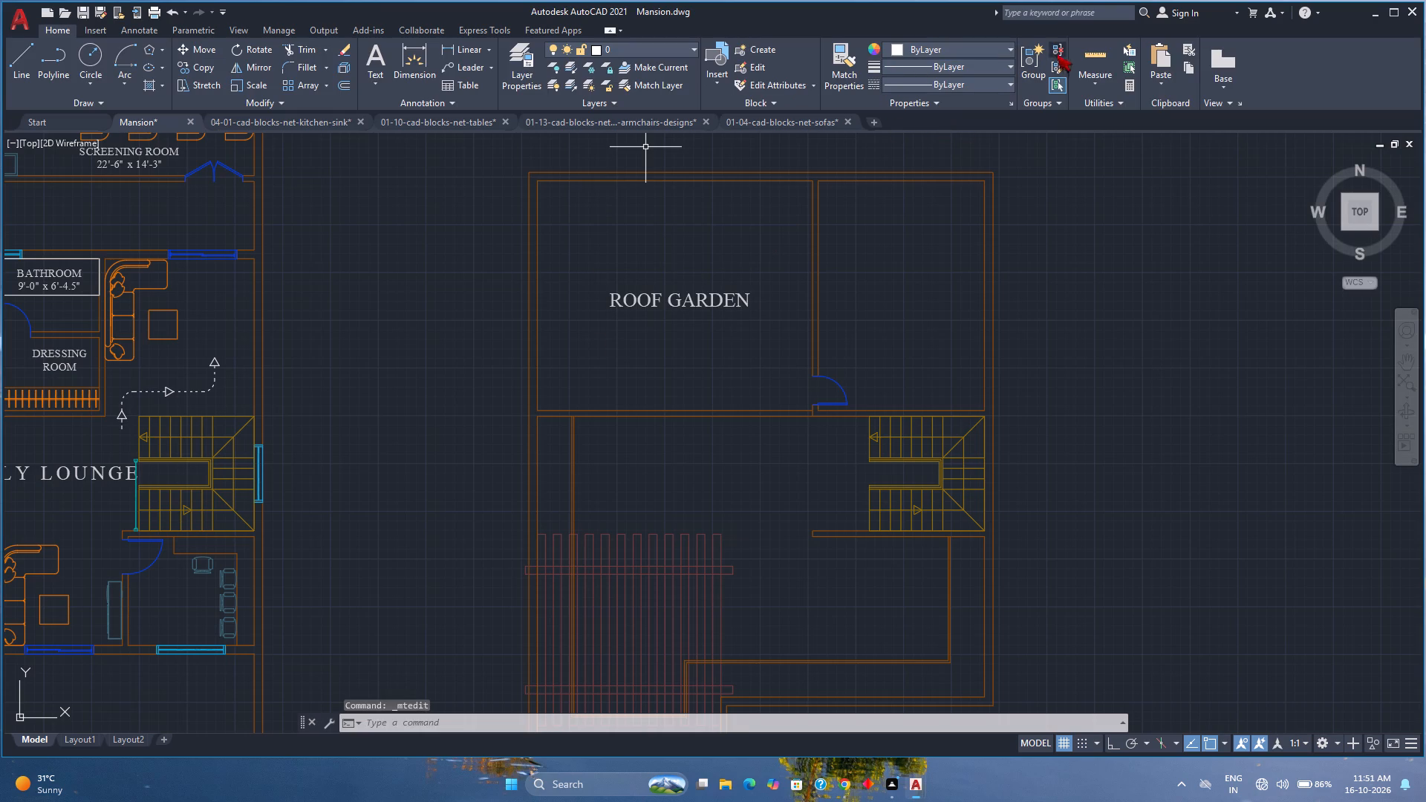
# Measure the inside width and depth of the ROOF GARDEN area.
pyautogui.click(1101, 51)
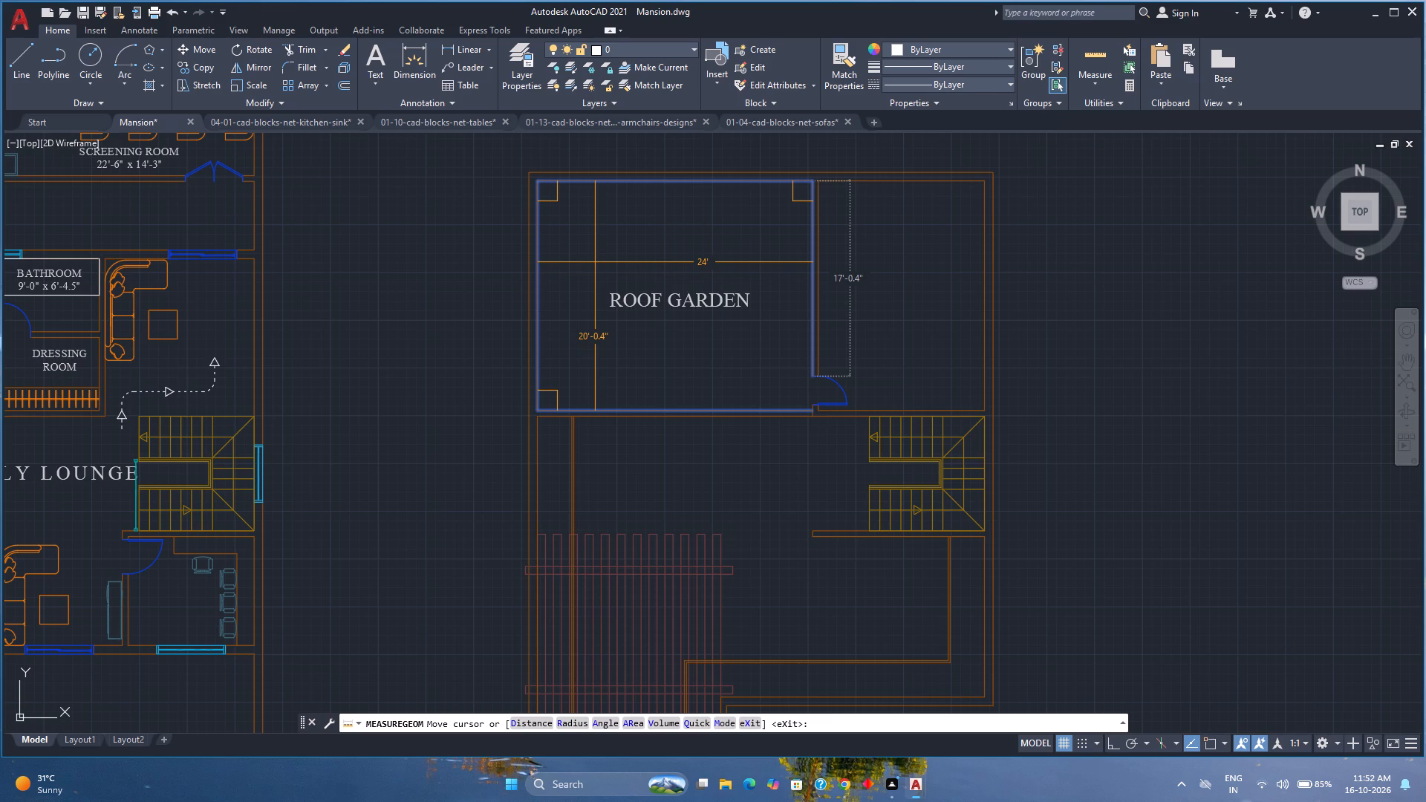
pyautogui.press('Escape')
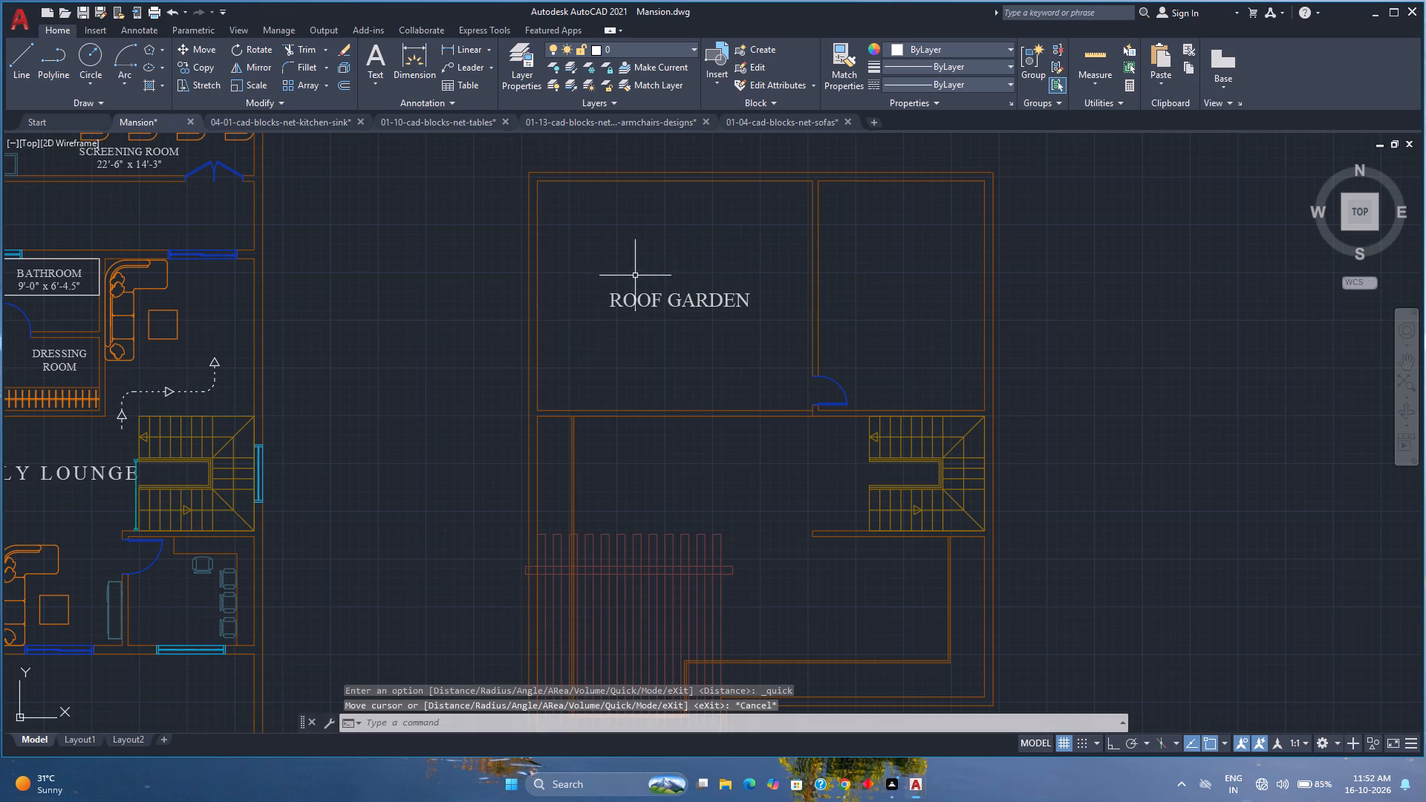
# Add the size 24'-0" x 20'-0" as a second line in the ROOF GARDEN label.
pyautogui.doubleClick(650, 295)
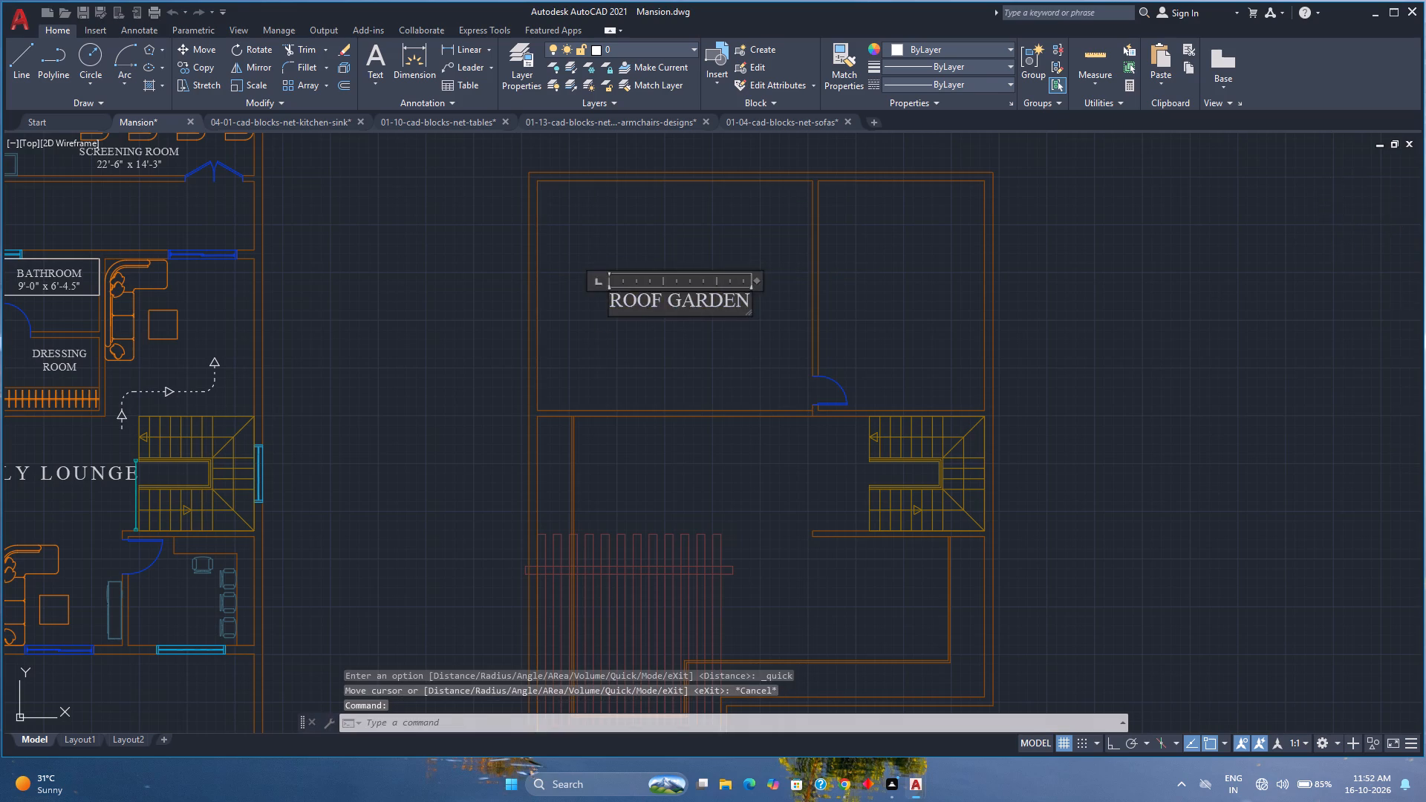
pyautogui.scroll(2, 650, 295)
pyautogui.click(801, 304)
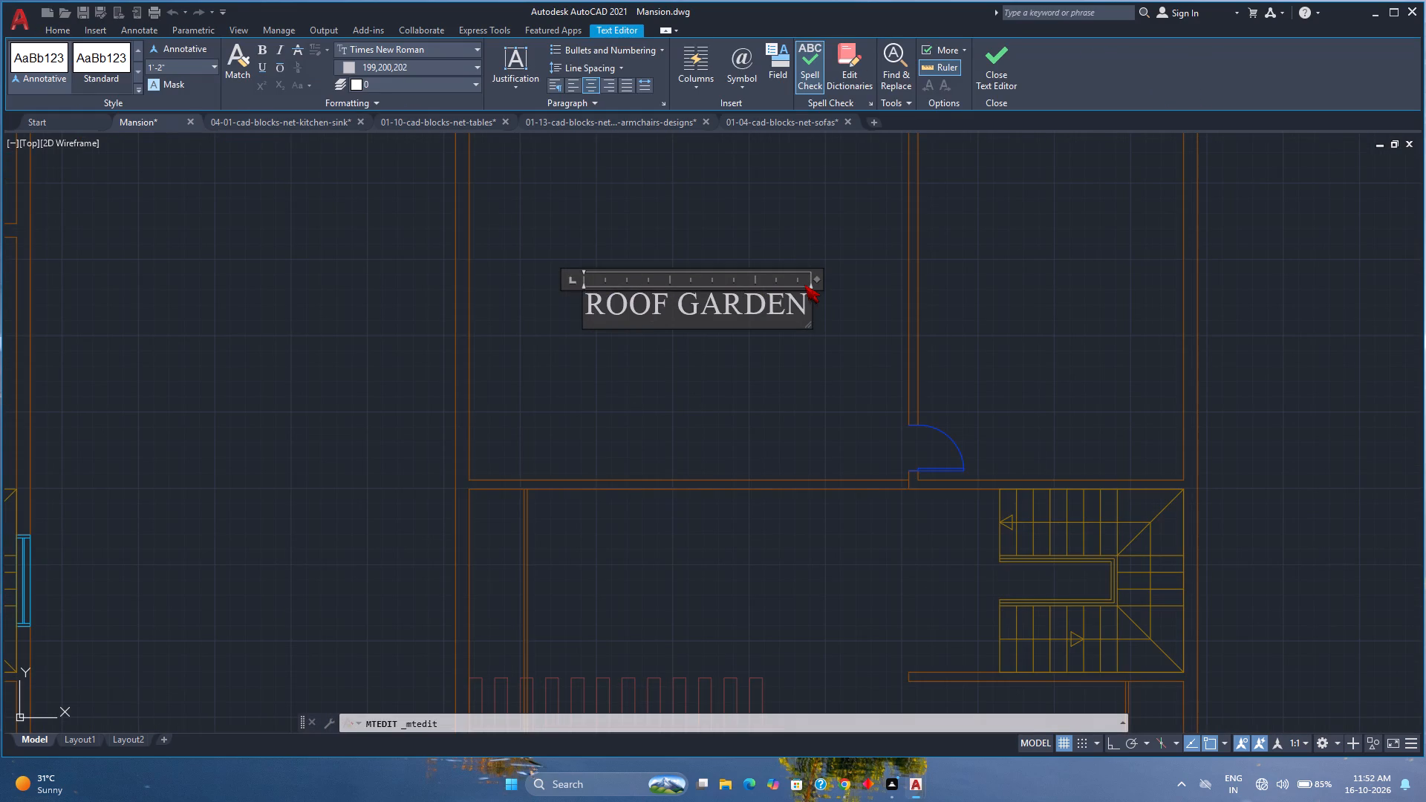
pyautogui.press('Return')
pyautogui.write('24')
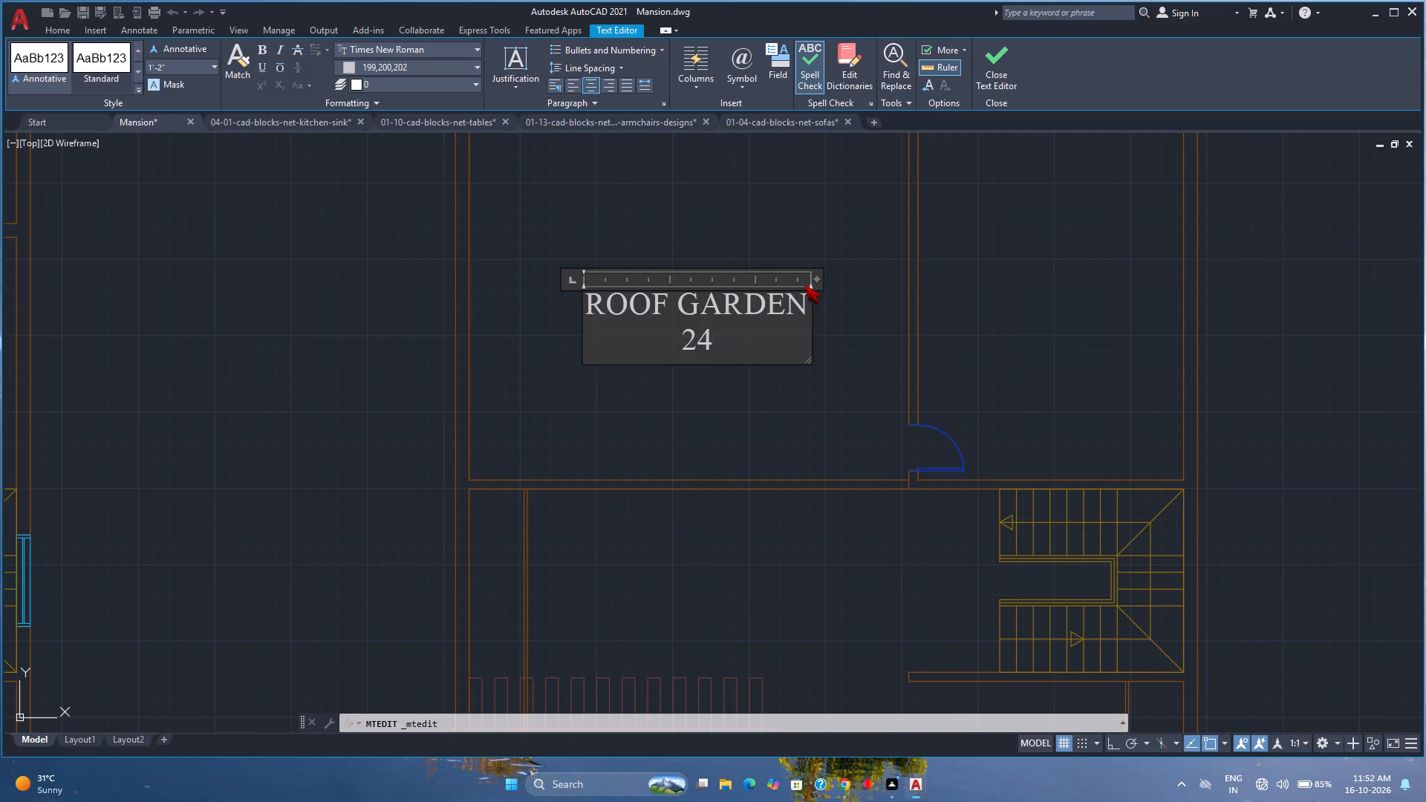
pyautogui.press("'")
pyautogui.write('-0"')
pyautogui.press('-')
pyautogui.press('BackSpace')
pyautogui.press('space')
pyautogui.write('x')
pyautogui.press('space')
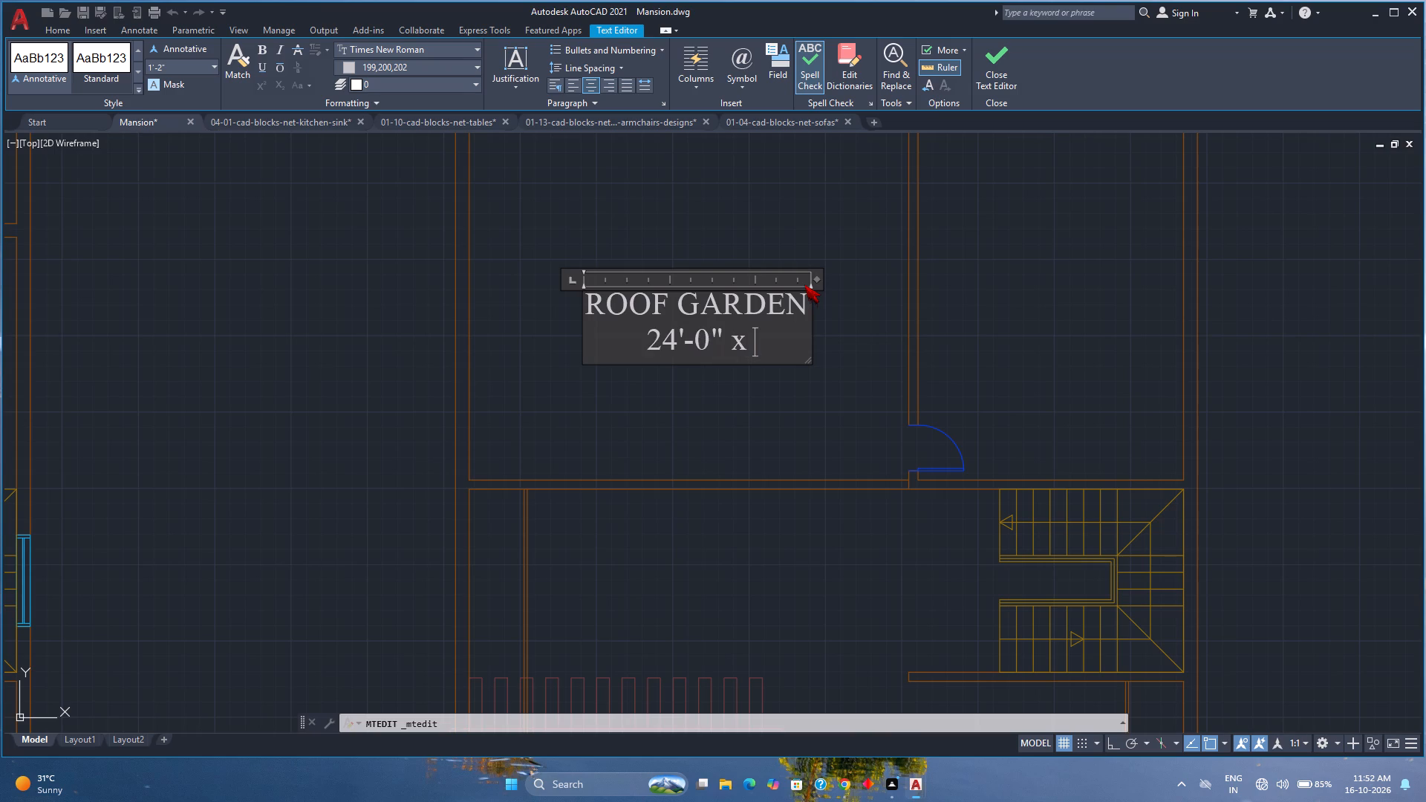
pyautogui.write('20\'-0"')
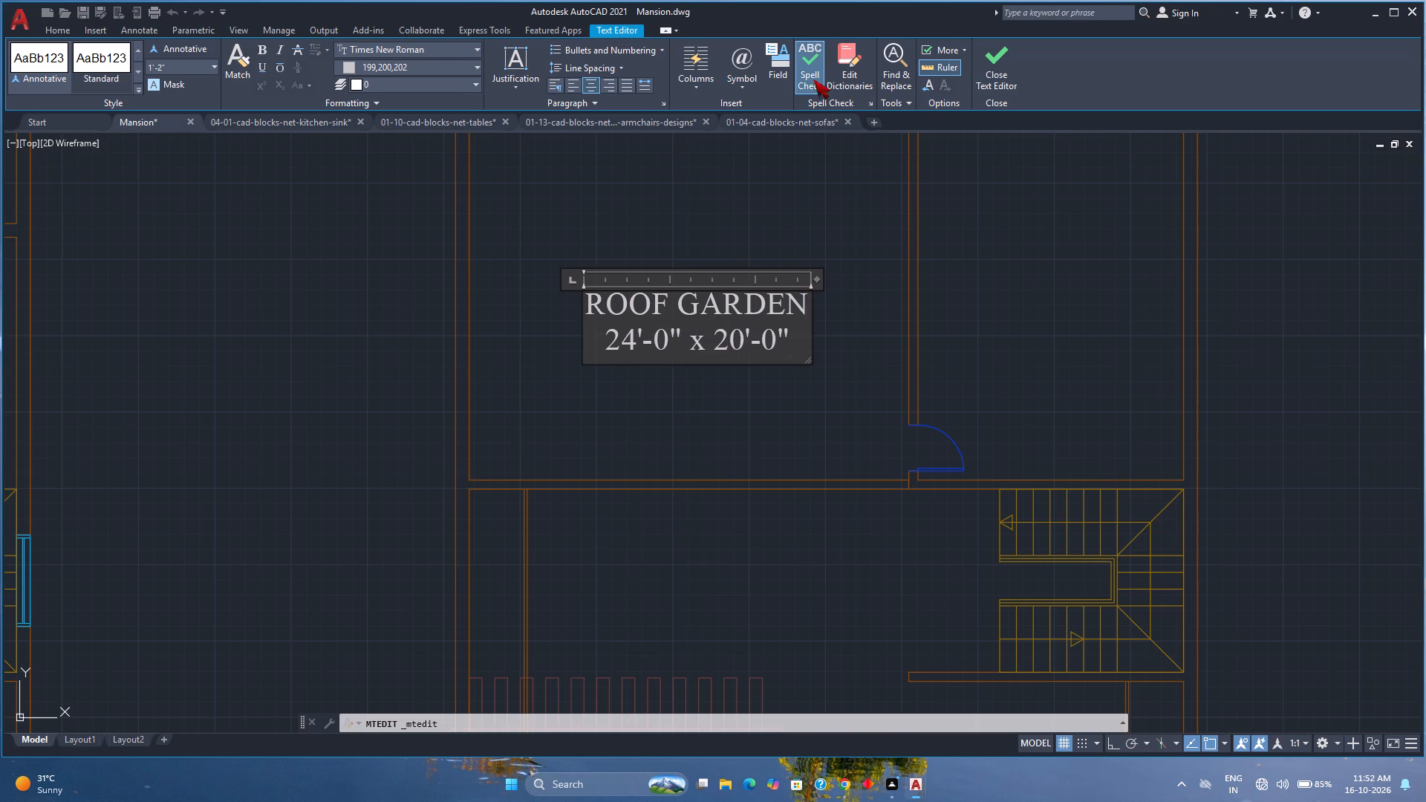
pyautogui.click(988, 71)
# Copy the 10'-0" x 10'-0" BATHROOM label from the middle plan into the roof-level plan's northeast room.
pyautogui.scroll(-1, 761, 264)
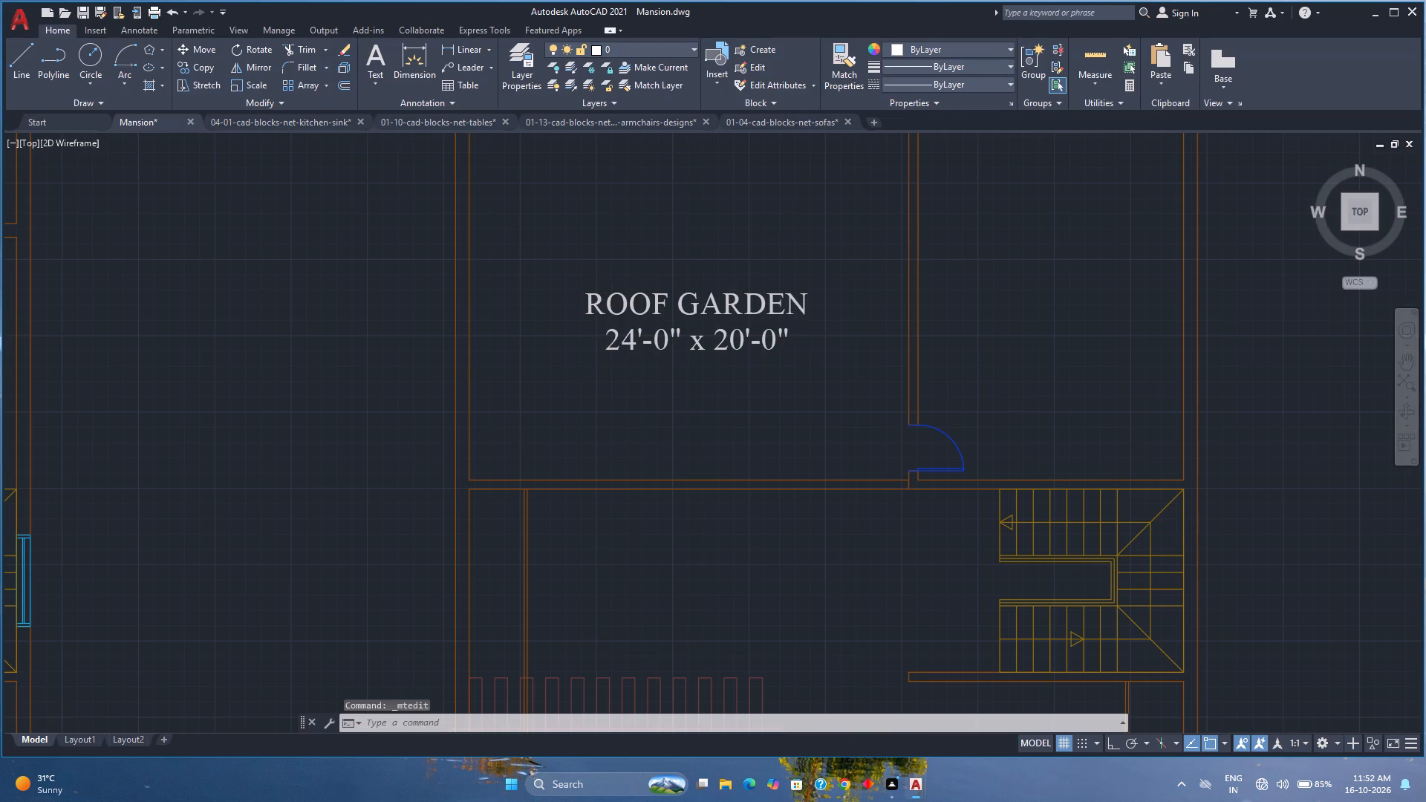
pyautogui.moveTo(761, 264); pyautogui.dragTo(621, 313, button='middle')
pyautogui.scroll(-2, 621, 313)
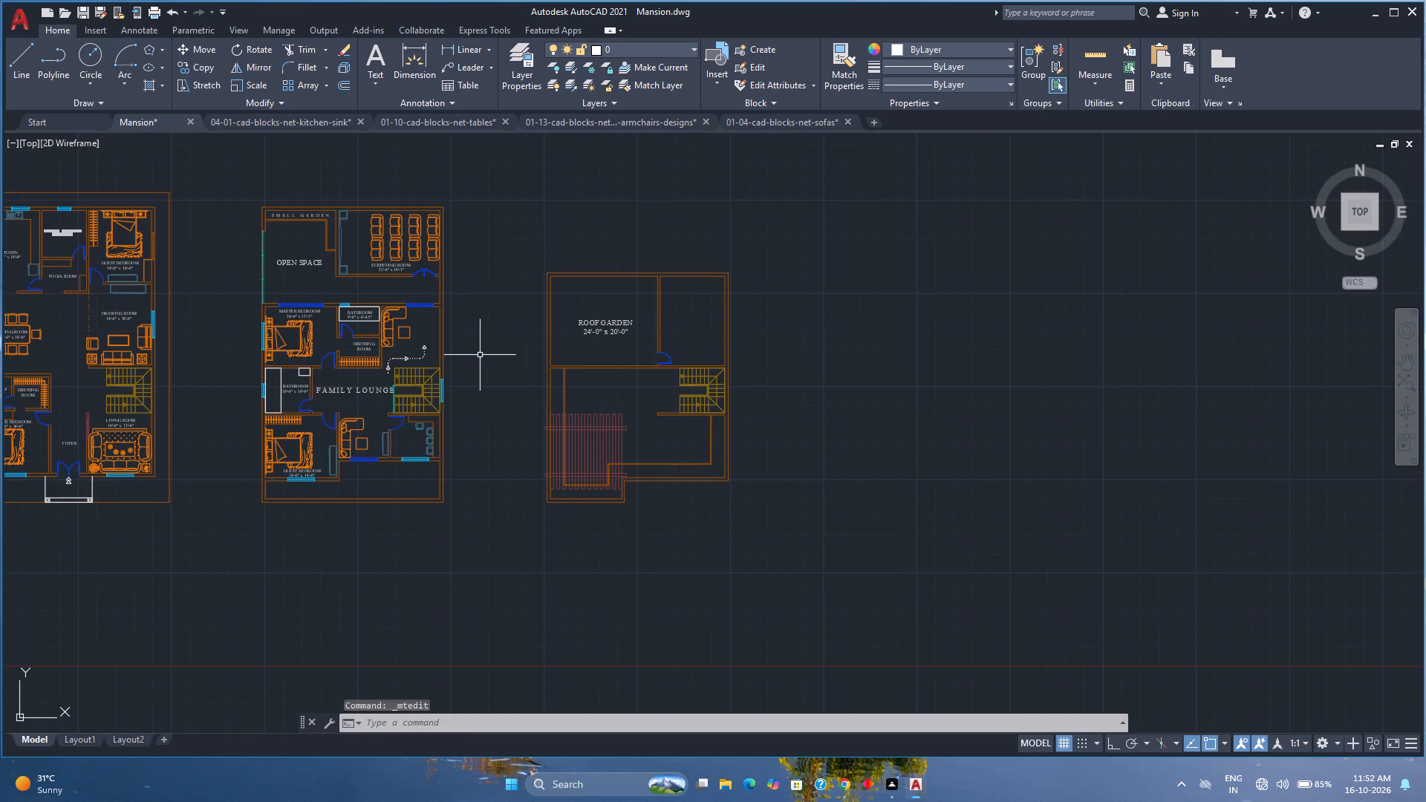
pyautogui.scroll(1, 457, 350)
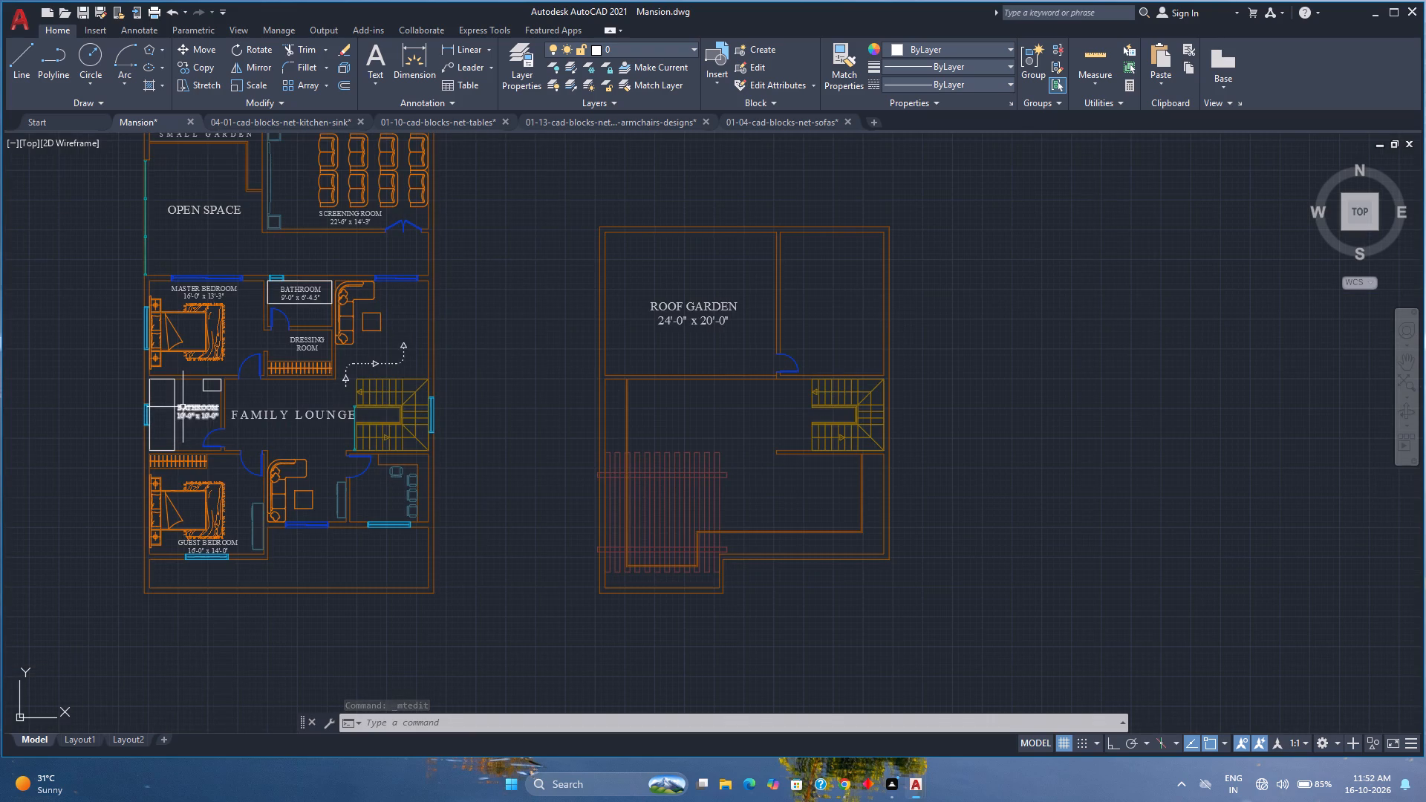
pyautogui.click(183, 407)
pyautogui.click(191, 62)
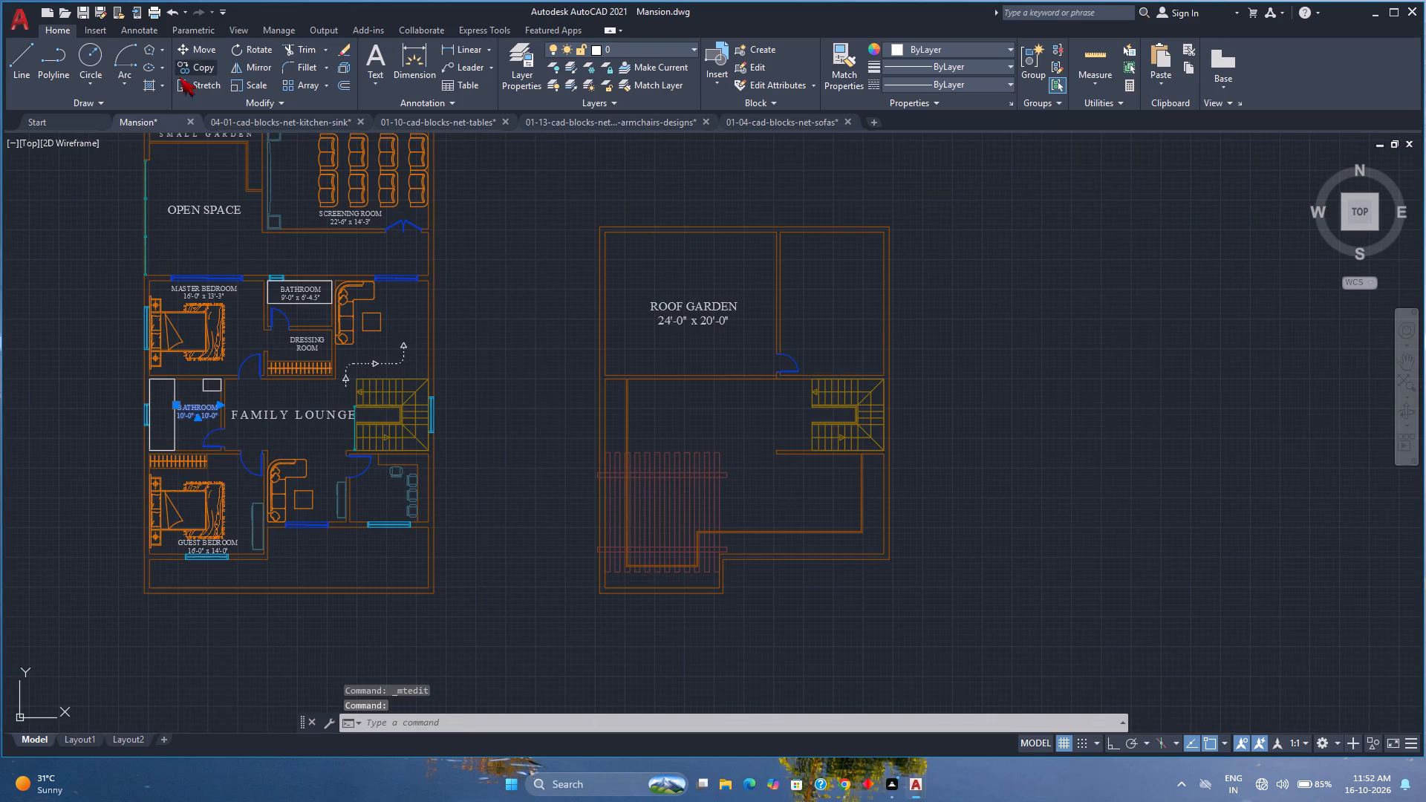
pyautogui.scroll(3, 140, 431)
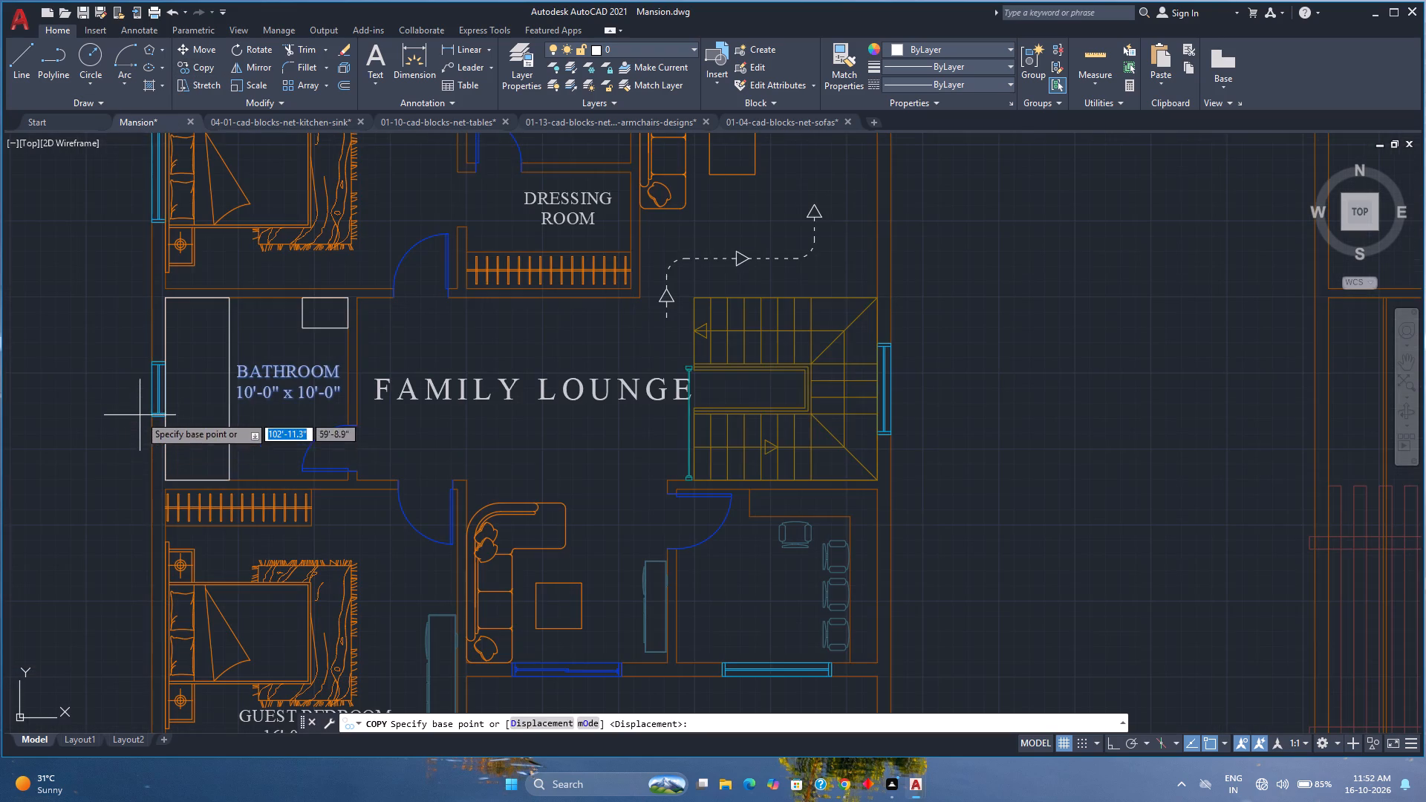
pyautogui.click(238, 364)
pyautogui.scroll(-3, 276, 362)
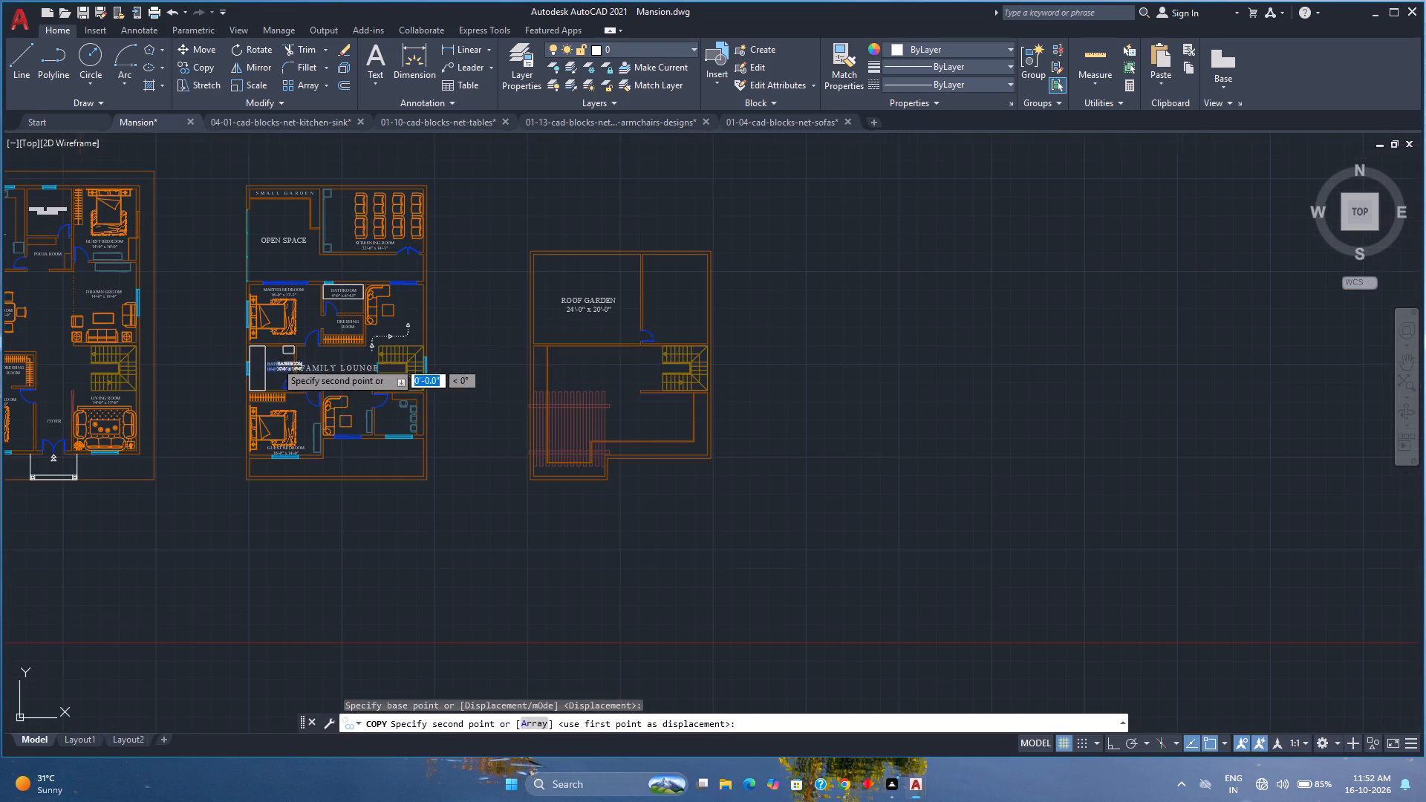
pyautogui.scroll(2, 658, 297)
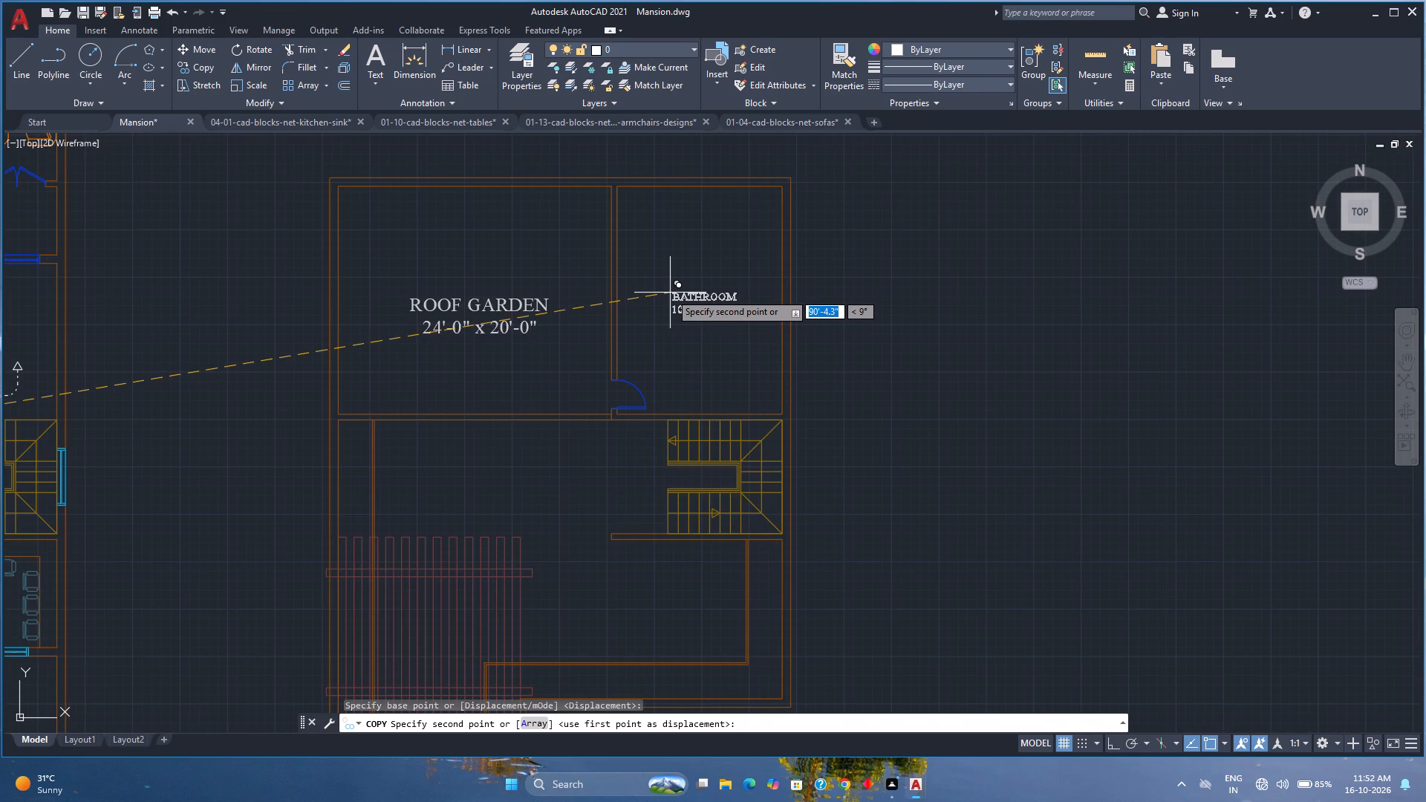
pyautogui.click(670, 293)
pyautogui.press('Escape')
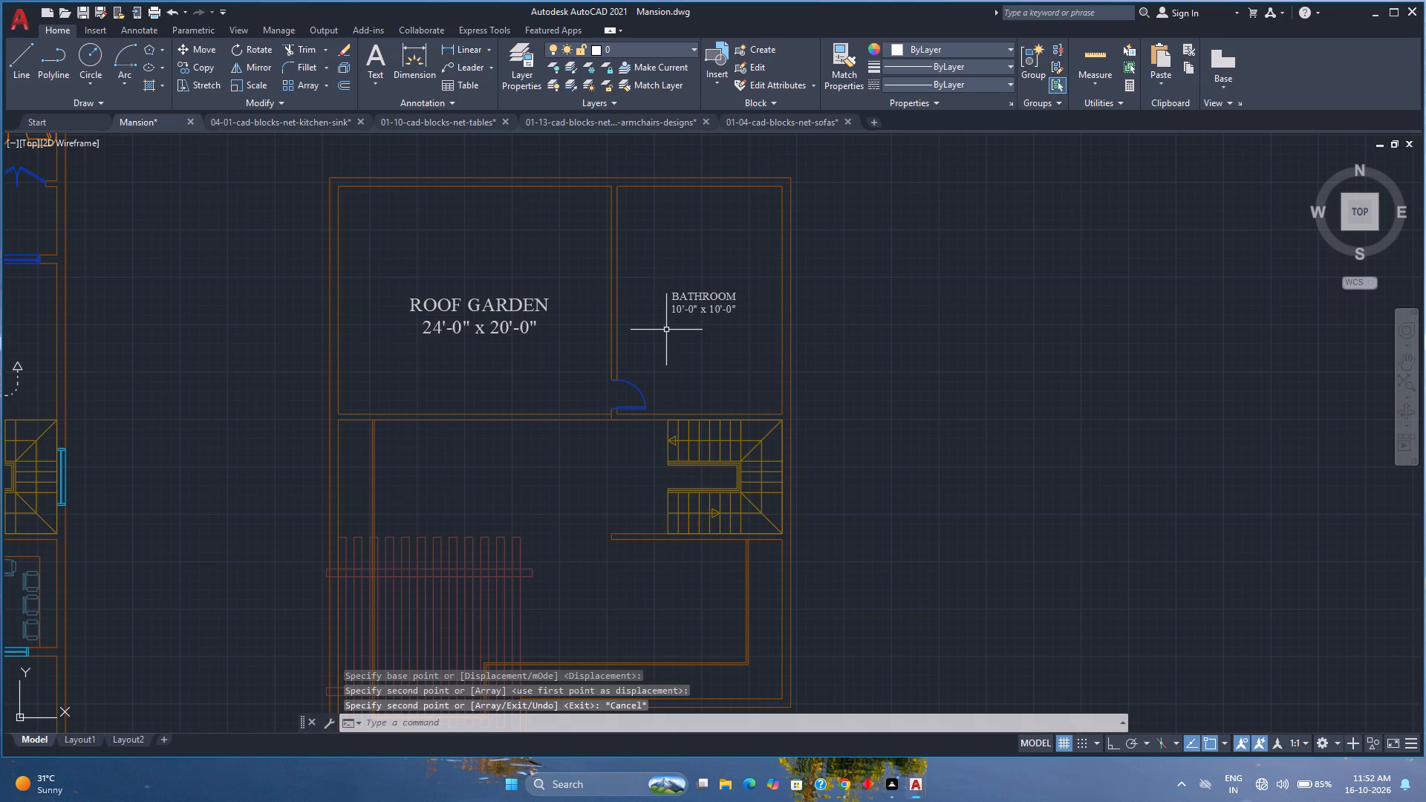
# Replace the name BATHROOM in the copied northeast-room label with UTILITY AREA, keeping its size line.
pyautogui.doubleClick(686, 296)
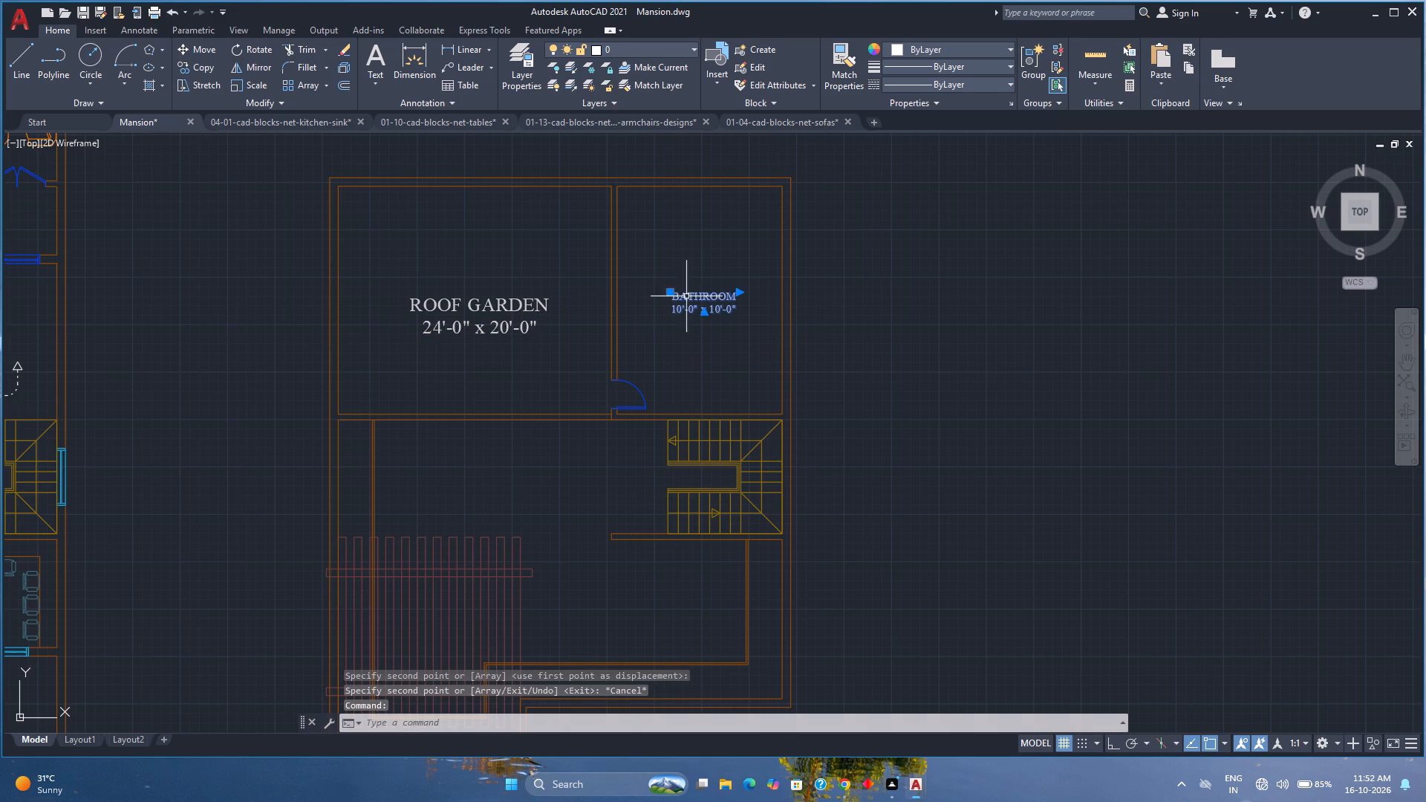
pyautogui.scroll(2, 686, 296)
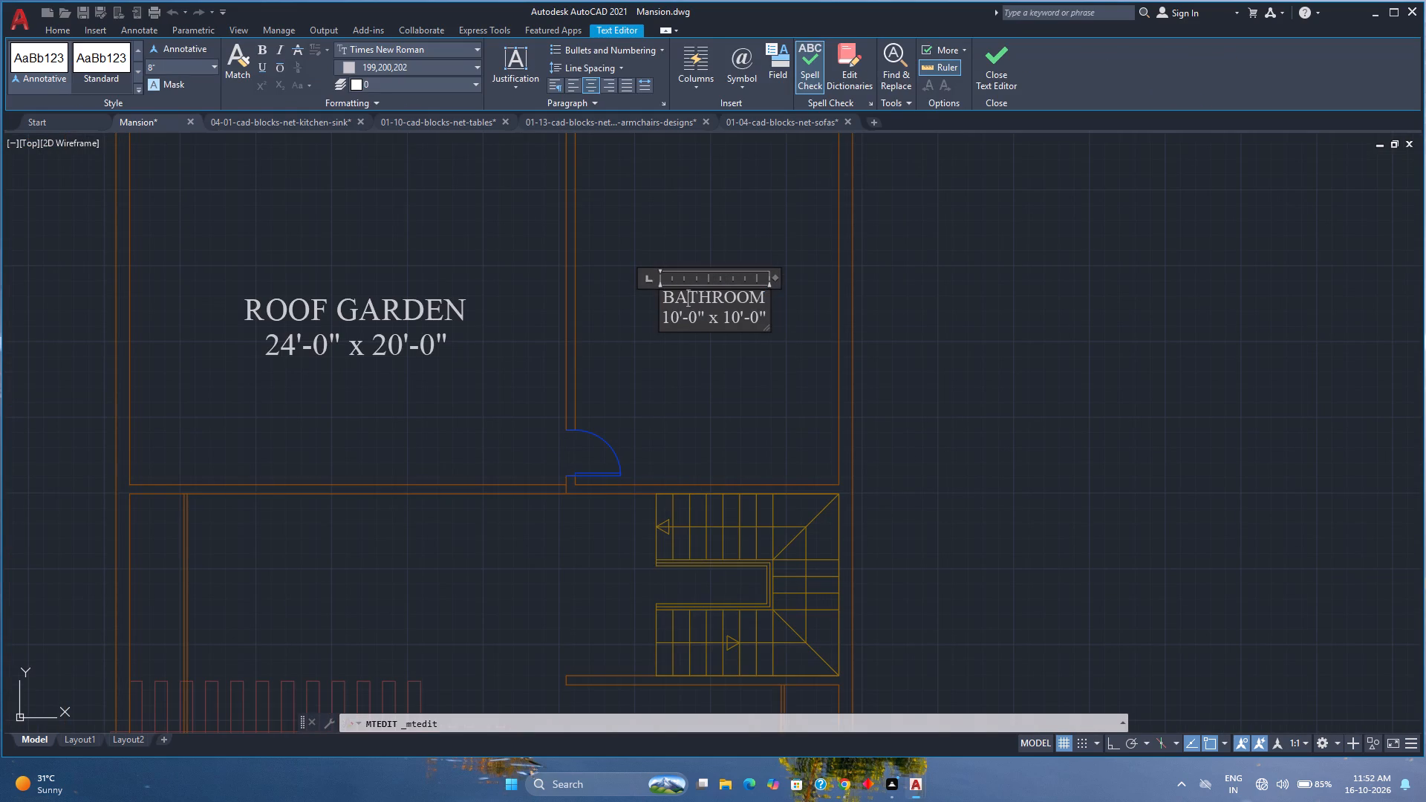
pyautogui.click(762, 297)
pyautogui.press('BackSpace')
pyautogui.press('BackSpace')
pyautogui.press('BackSpace')
pyautogui.press('BackSpace')
pyautogui.press('BackSpace')
pyautogui.press('BackSpace')
pyautogui.press('BackSpace')
pyautogui.press('BackSpace')
pyautogui.write('UIL')
pyautogui.press('BackSpace')
pyautogui.press('BackSpace')
pyautogui.write('TILITY ARES')
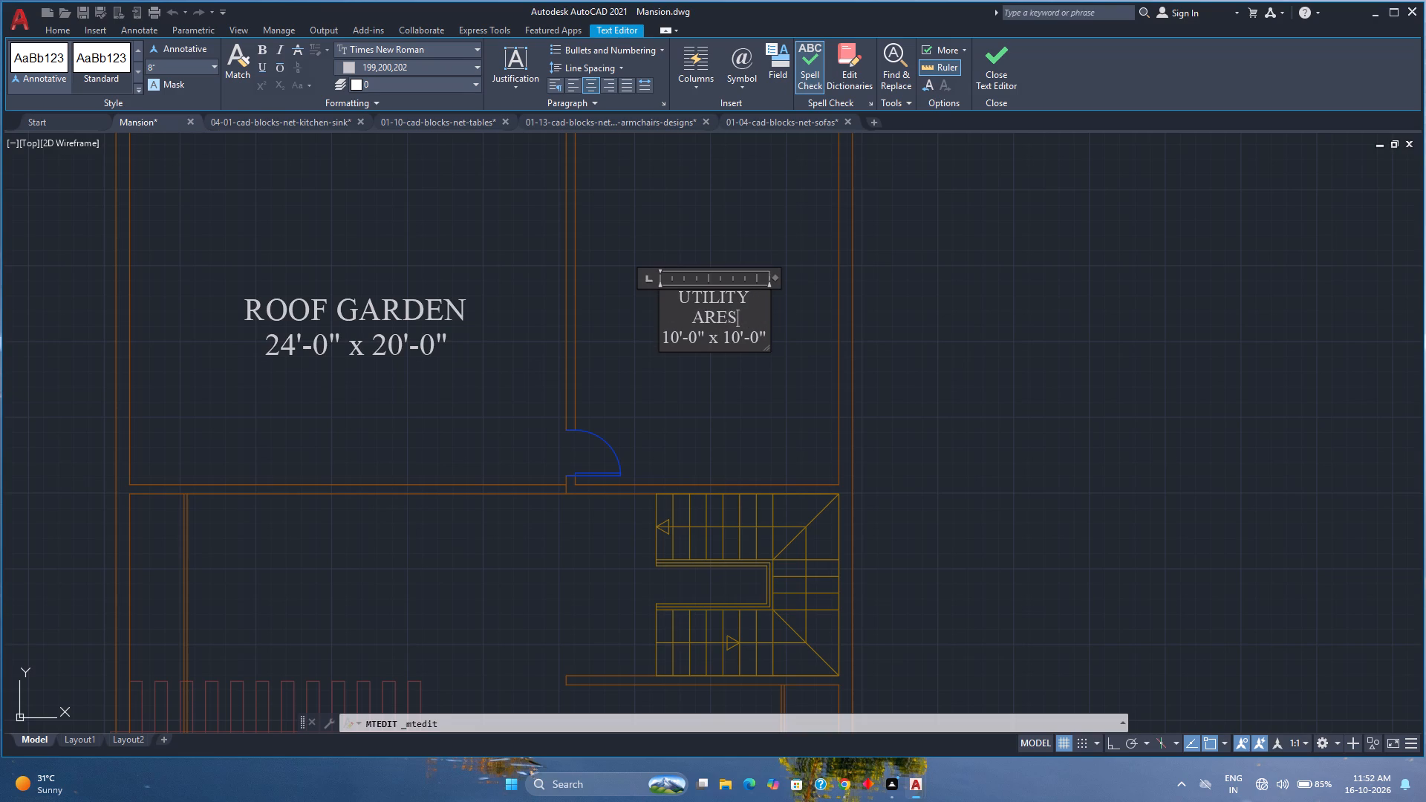
pyautogui.press('BackSpace')
pyautogui.press('a')
# Widen the UTILITY AREA label's text frame to just over 7' so the name fits on one line, and finish editing.
pyautogui.moveTo(775, 277); pyautogui.dragTo(795, 275)
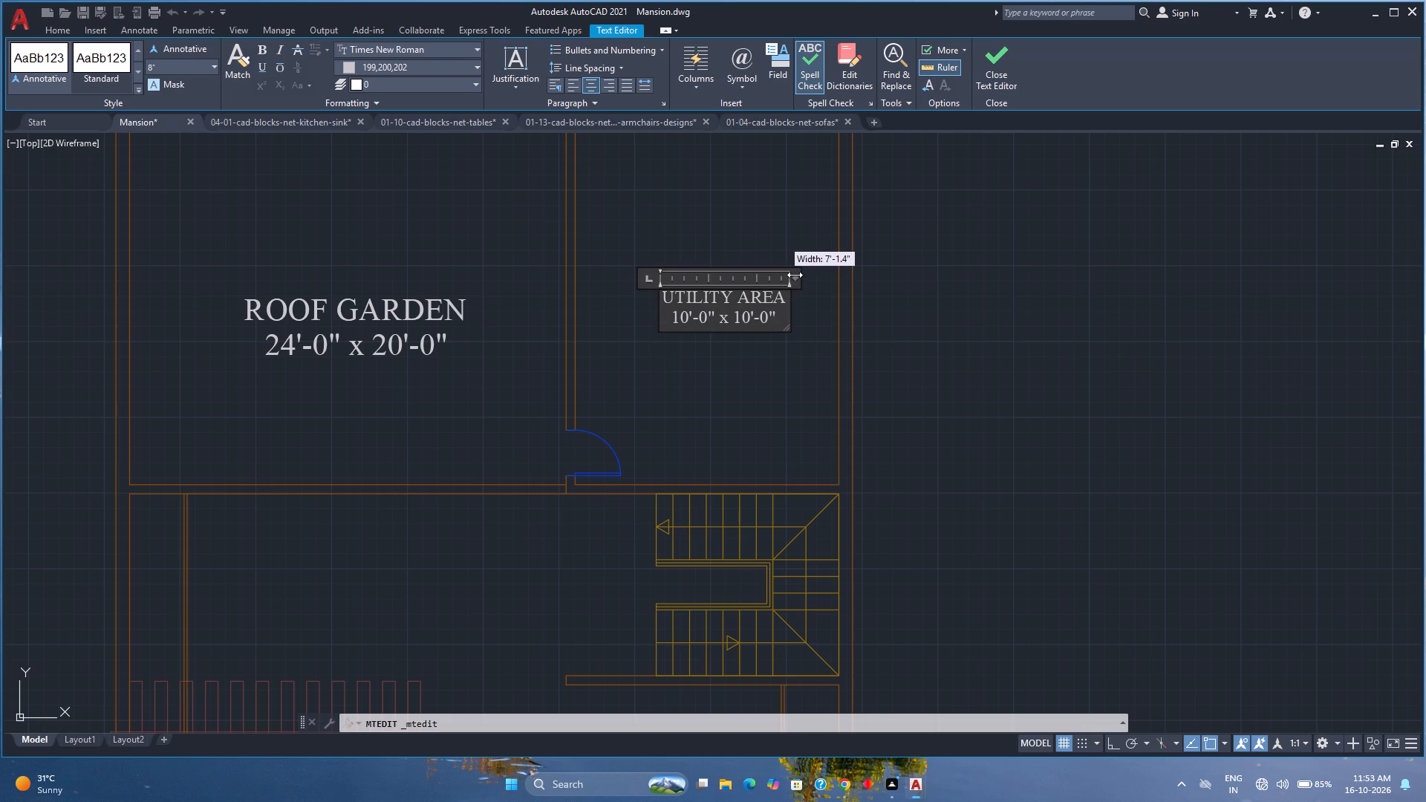
pyautogui.moveTo(795, 275); pyautogui.dragTo(800, 273)
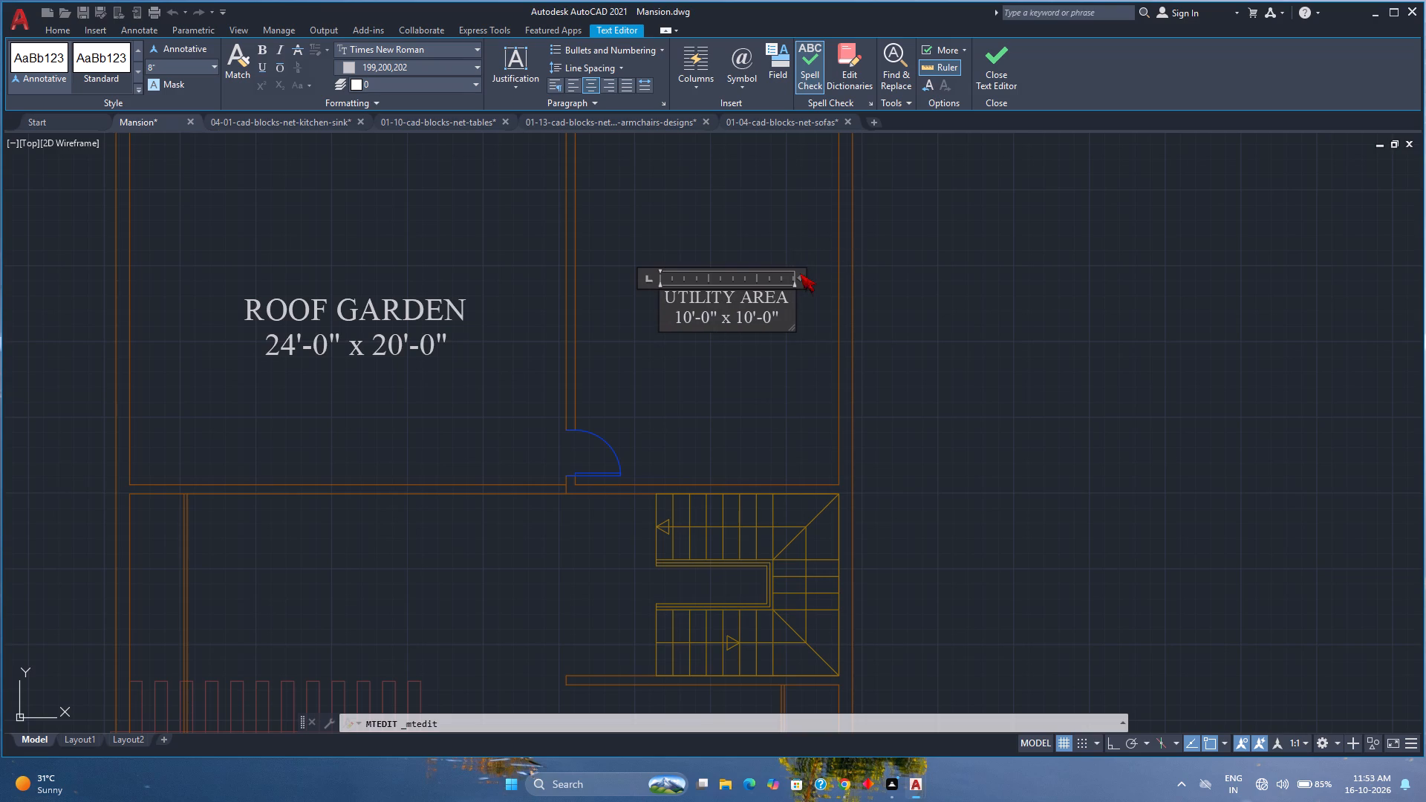
pyautogui.scroll(-2, 648, 244)
pyautogui.moveTo(310, 337); pyautogui.dragTo(550, 487, button='middle')
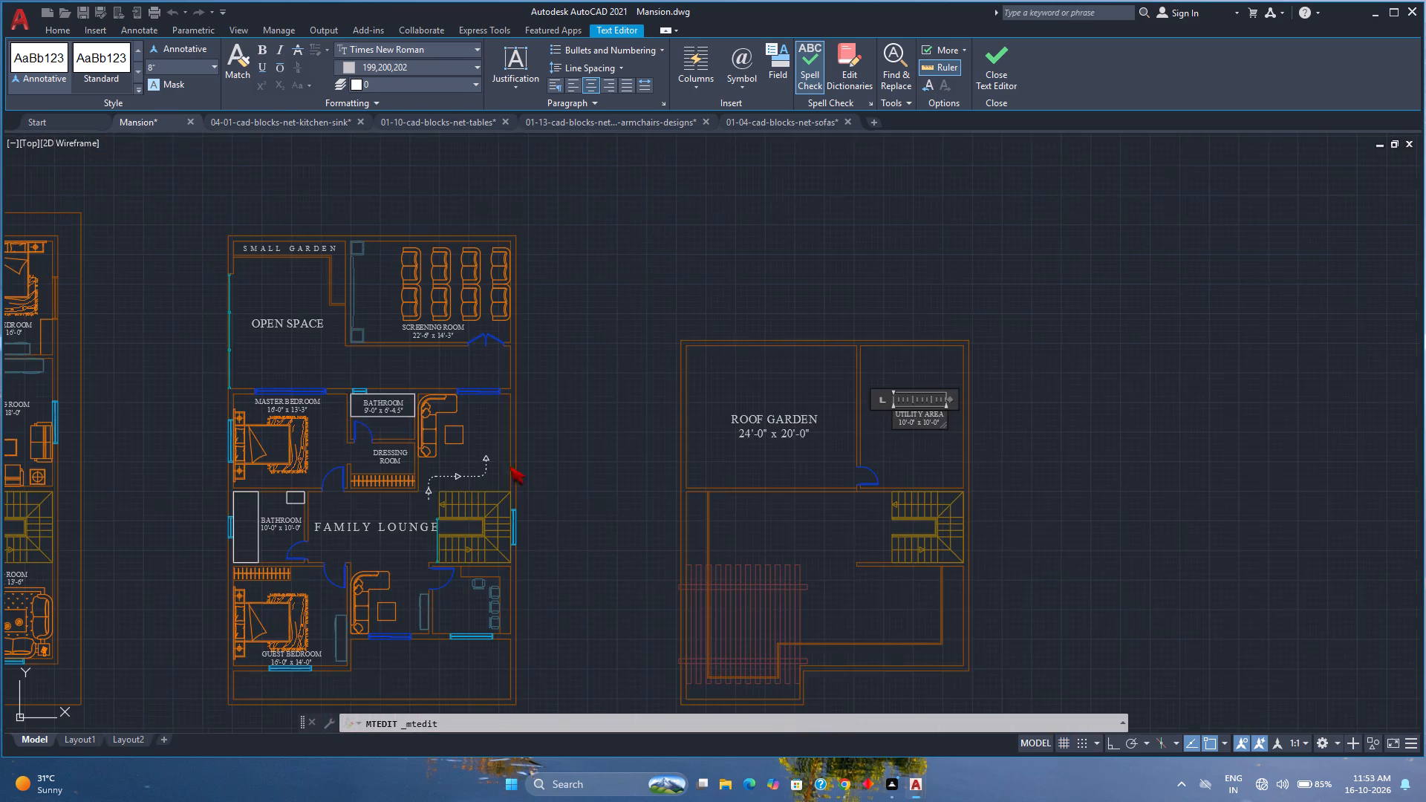
pyautogui.scroll(2, 293, 368)
pyautogui.click(277, 252)
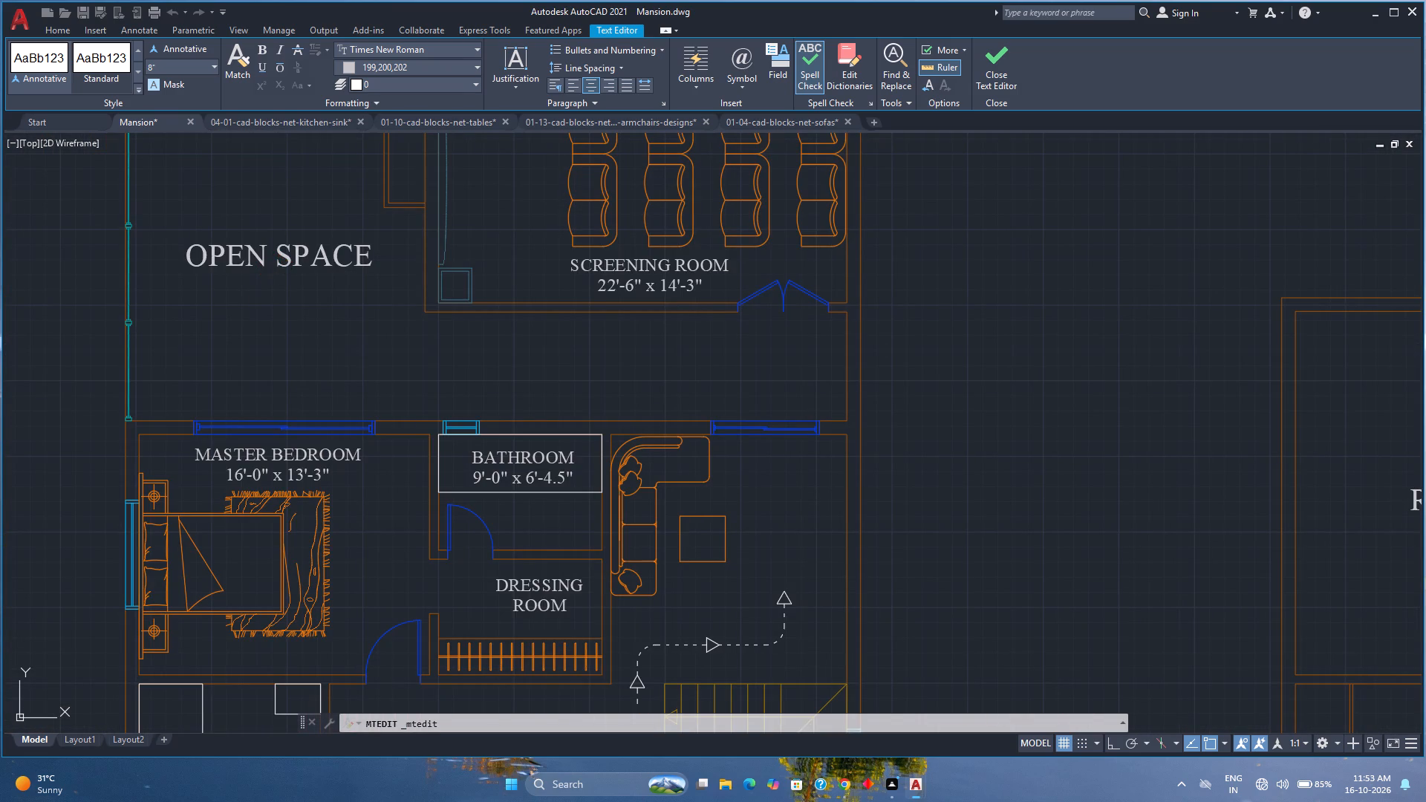
# Stretch the middle plan's OPEN SPACE label frame slightly east to shift its centred text east.
pyautogui.click(284, 256)
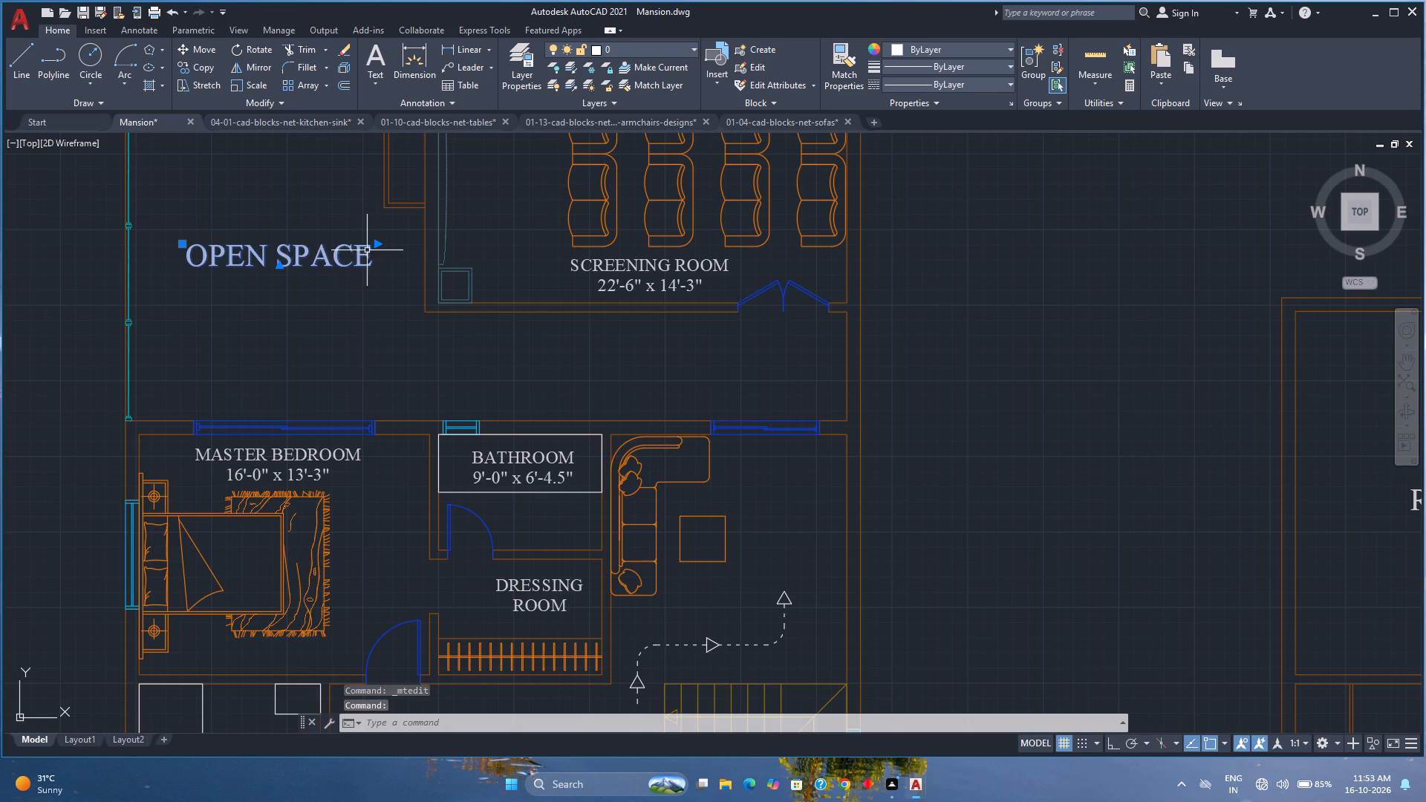
pyautogui.click(377, 244)
pyautogui.click(396, 243)
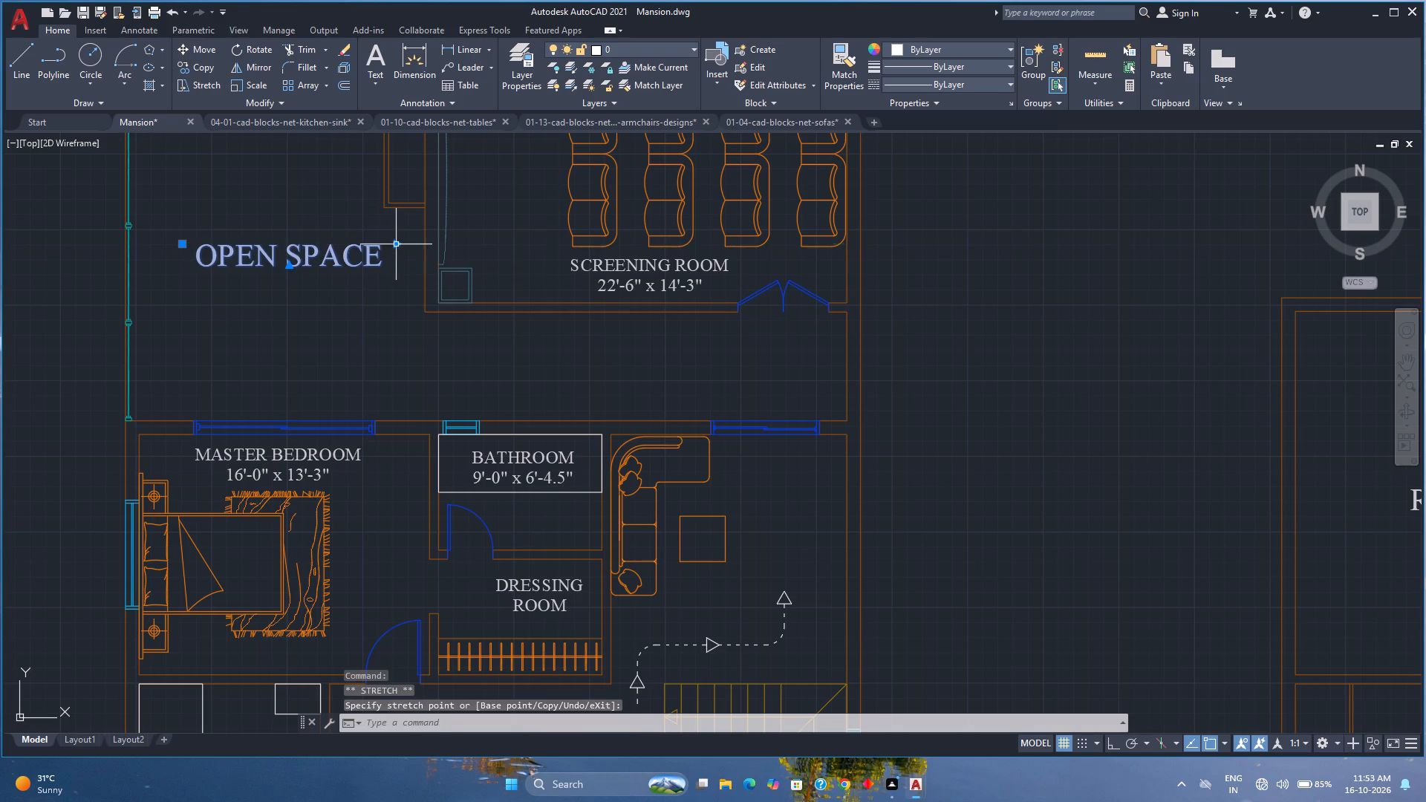
pyautogui.scroll(-2, 342, 330)
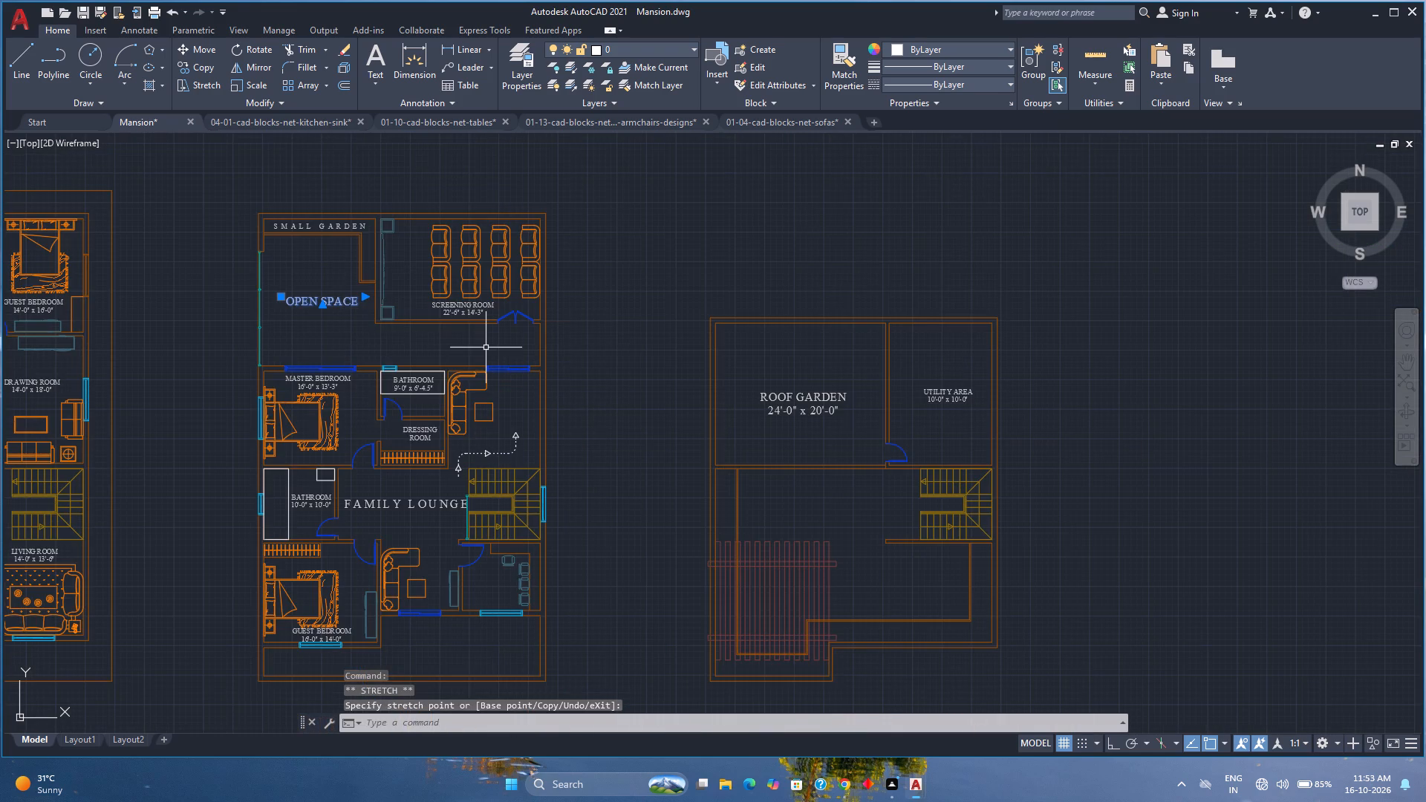
# Measure the inside width and length of the roof-level plan's utility area.
pyautogui.press('Escape')
pyautogui.moveTo(576, 376); pyautogui.dragTo(438, 371, button='middle')
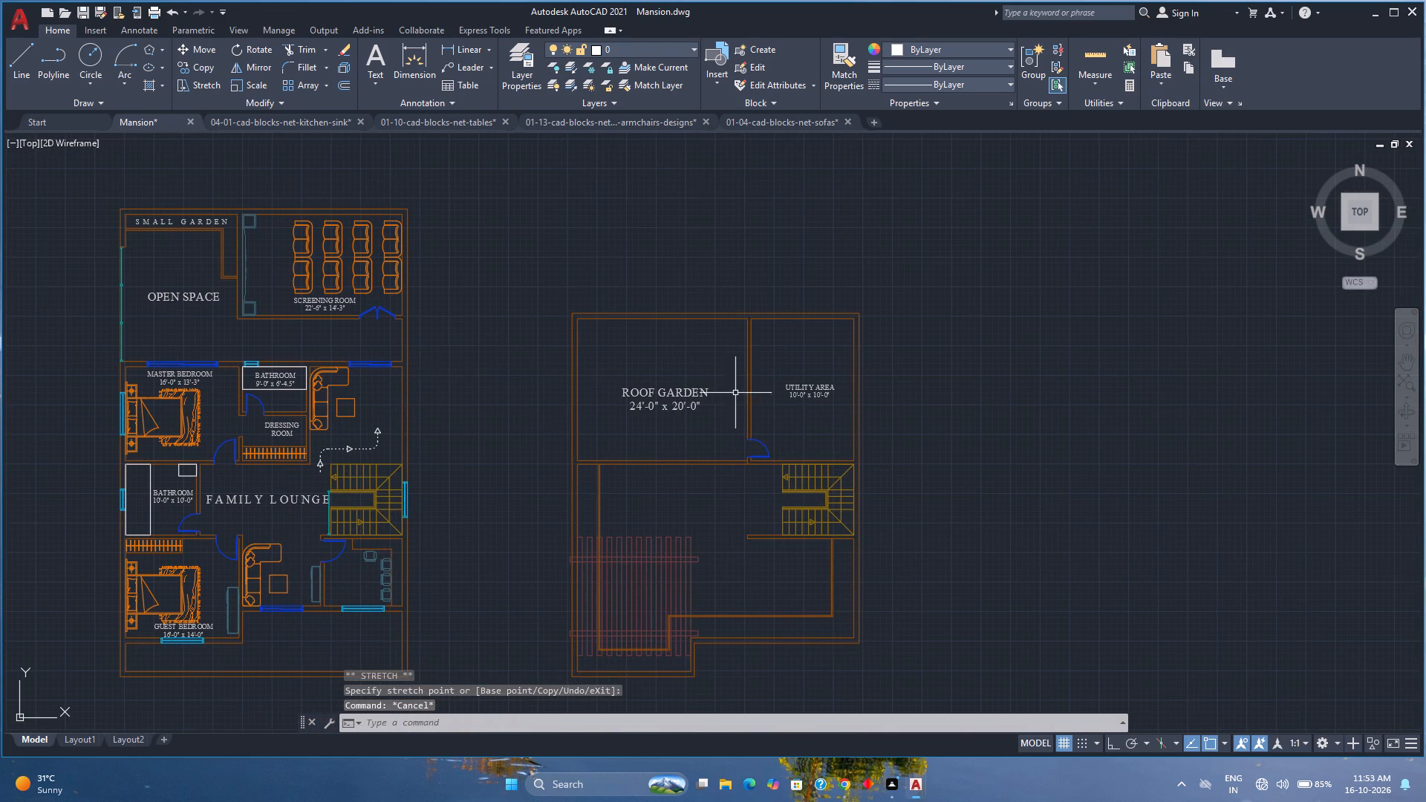
pyautogui.click(1078, 57)
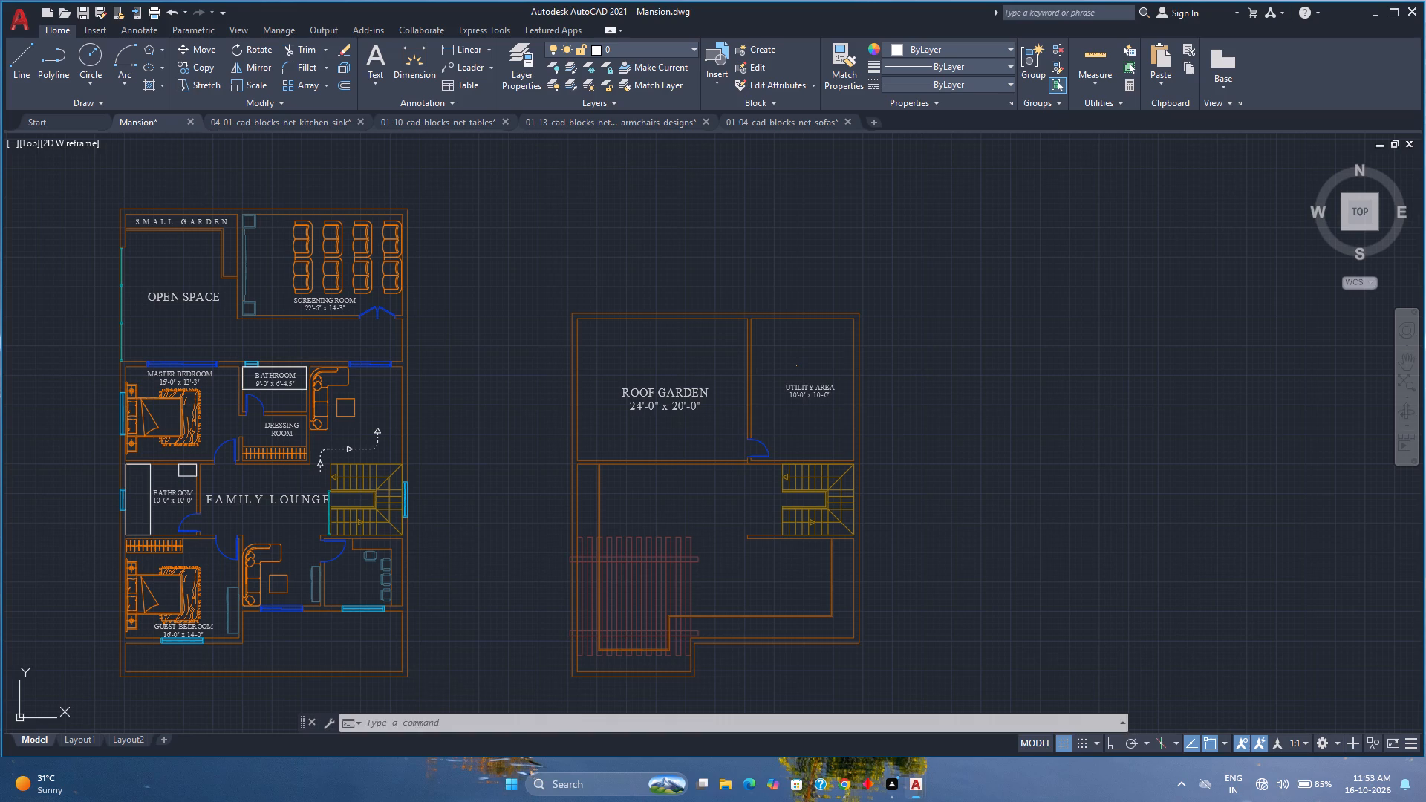
pyautogui.press('Escape')
# Change the UTILITY AREA label's size line to 14'-0" x 20'-0" and finish editing the text.
pyautogui.doubleClick(803, 389)
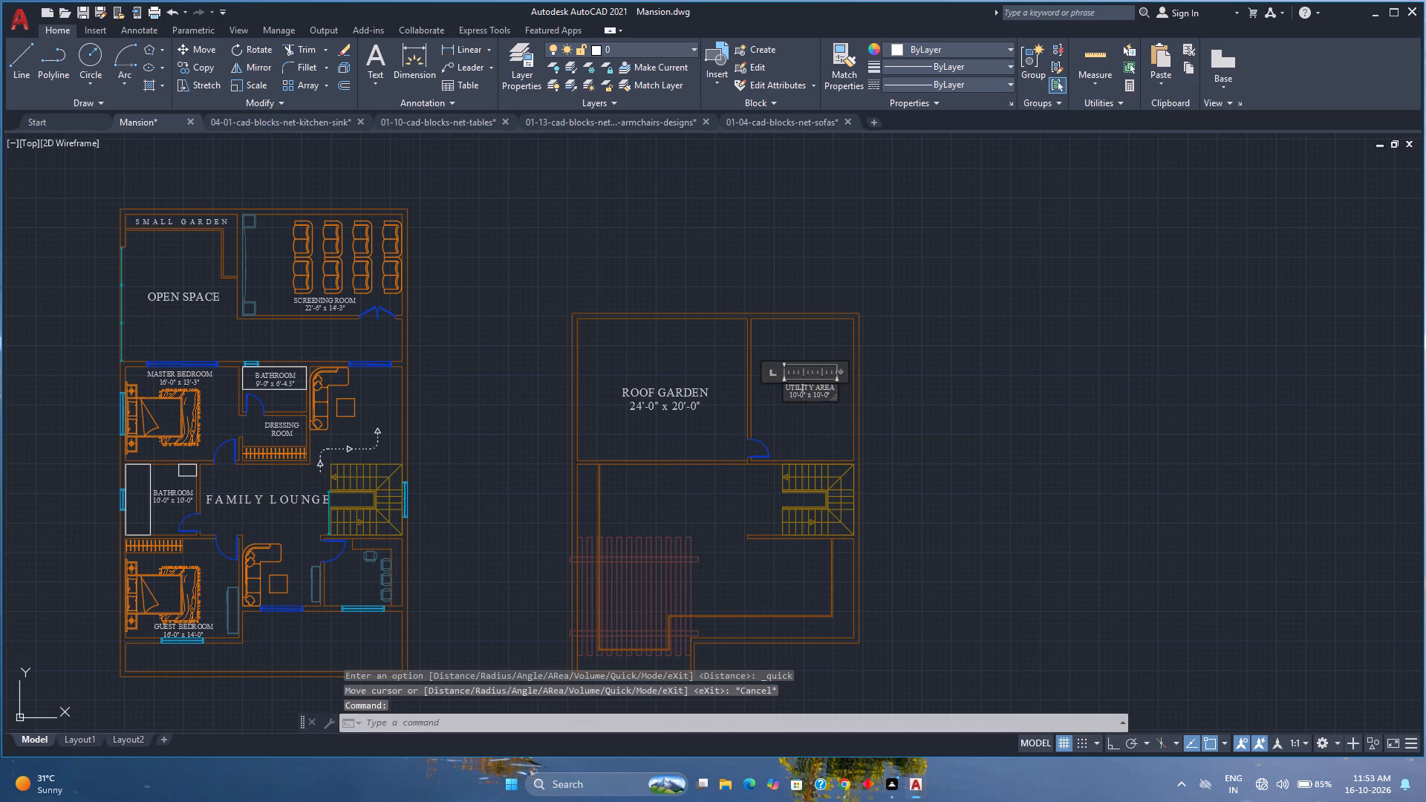
pyautogui.scroll(5, 803, 389)
pyautogui.click(770, 414)
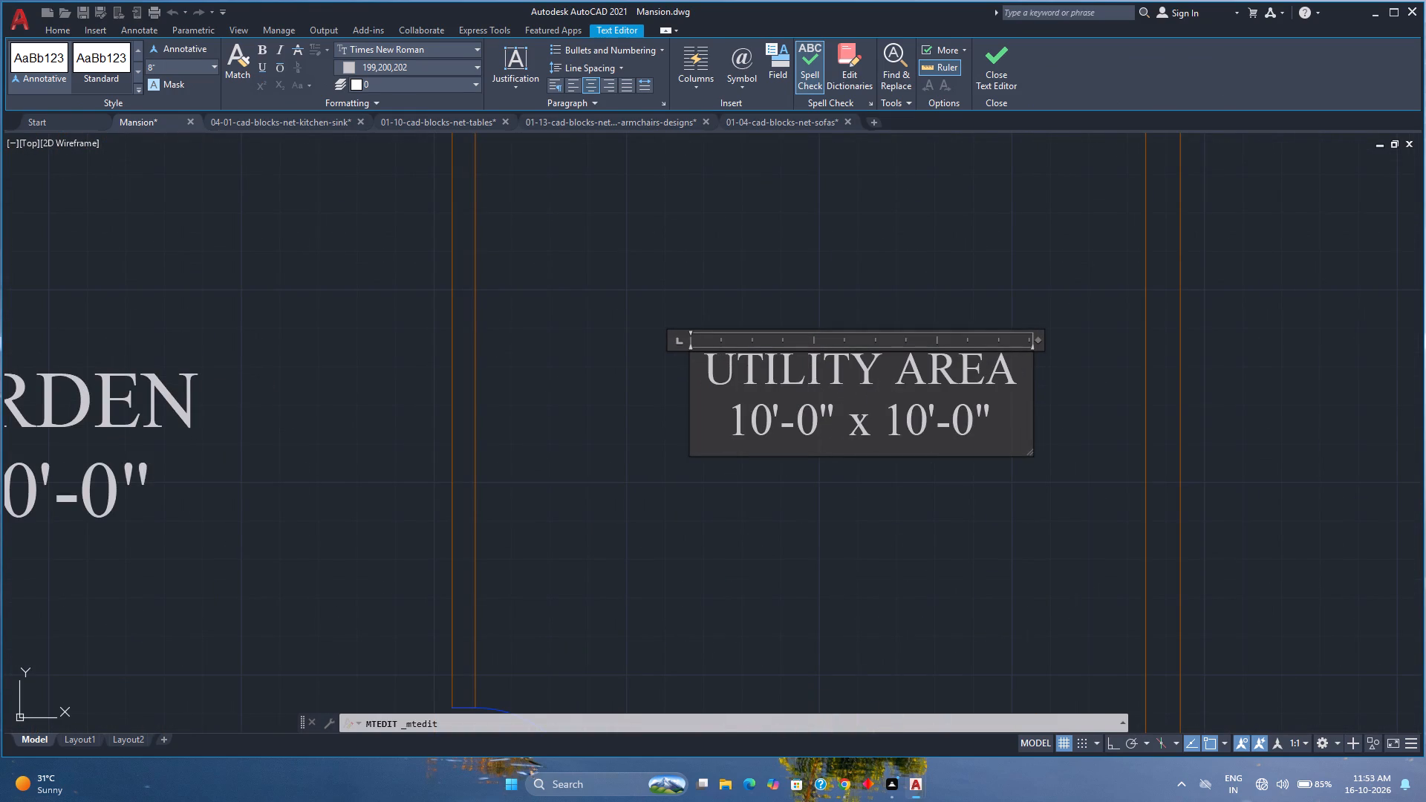
pyautogui.scroll(-1, 765, 412)
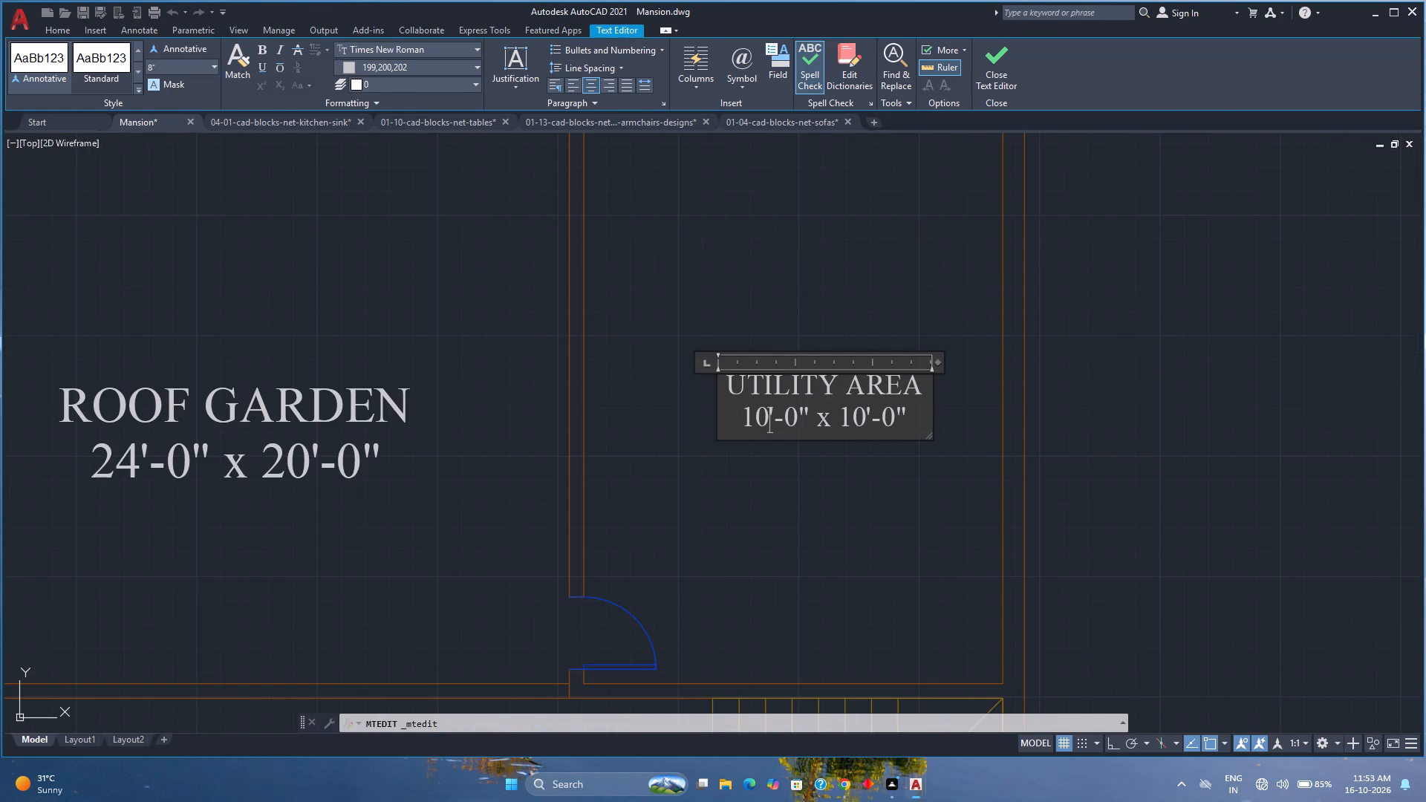
pyautogui.scroll(-1, 765, 412)
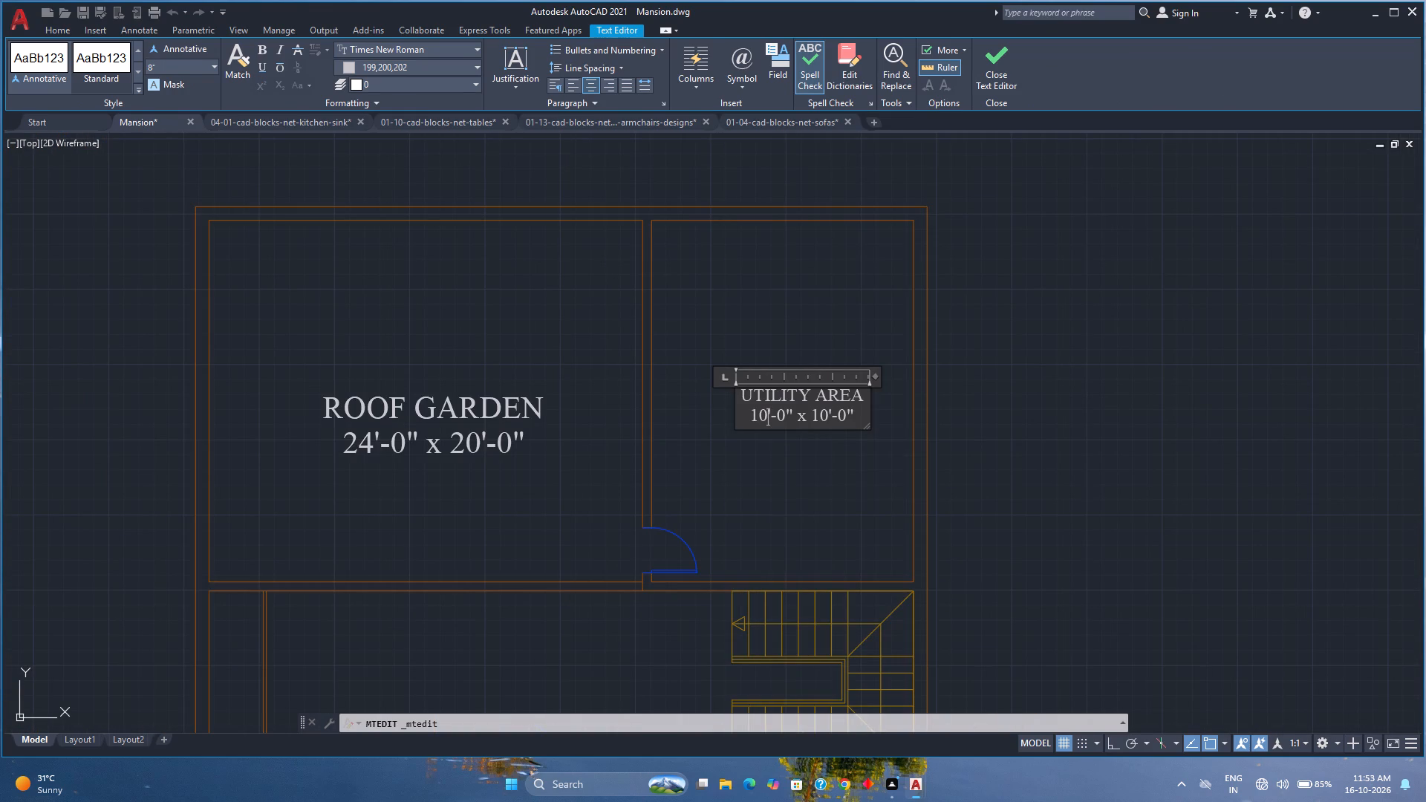
pyautogui.press('BackSpace')
pyautogui.press('4')
pyautogui.press('Right')
pyautogui.press('Right')
pyautogui.press('Right')
pyautogui.press('Right')
pyautogui.press('Right')
pyautogui.press('Right')
pyautogui.press('Right')
pyautogui.press('Right')
pyautogui.press('BackSpace')
pyautogui.press('2')
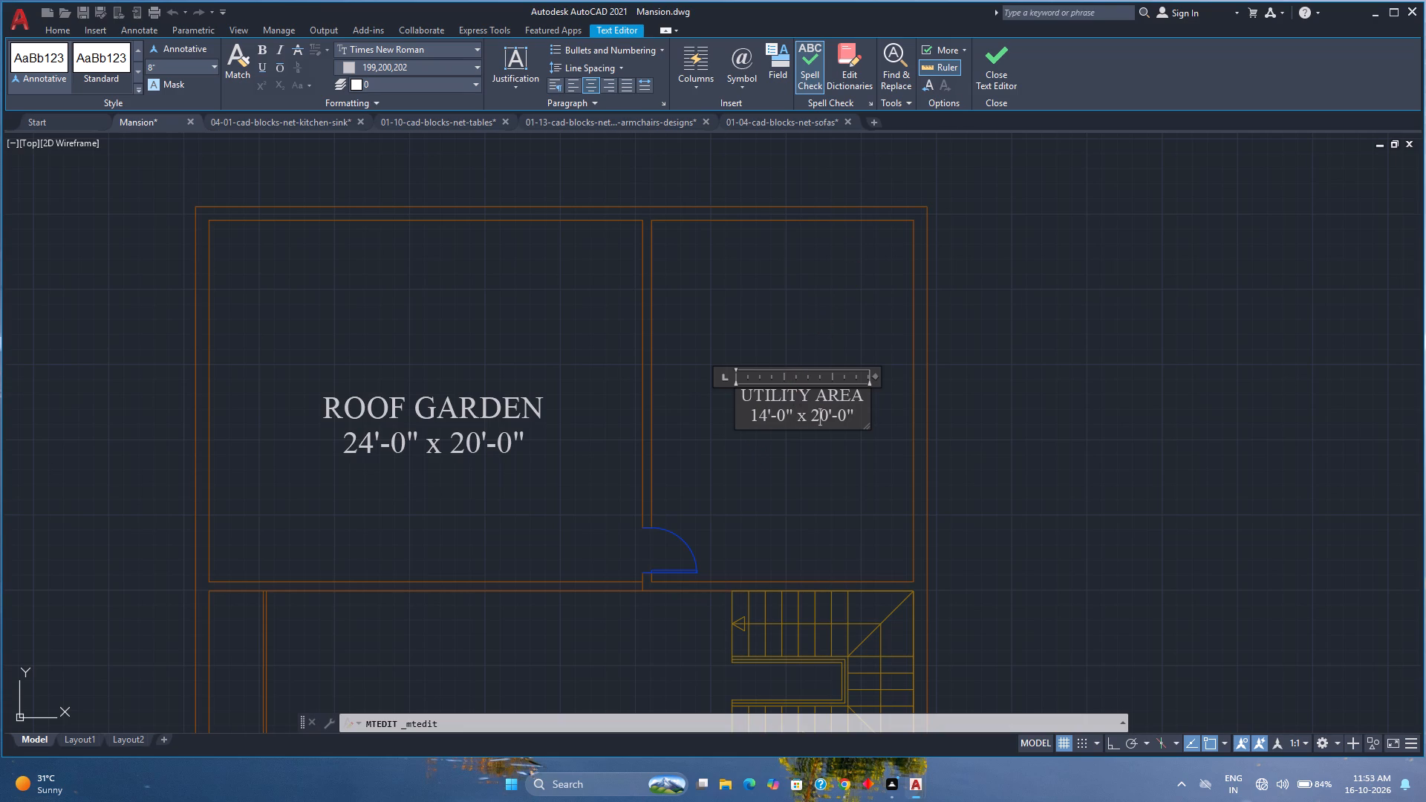
pyautogui.click(783, 422)
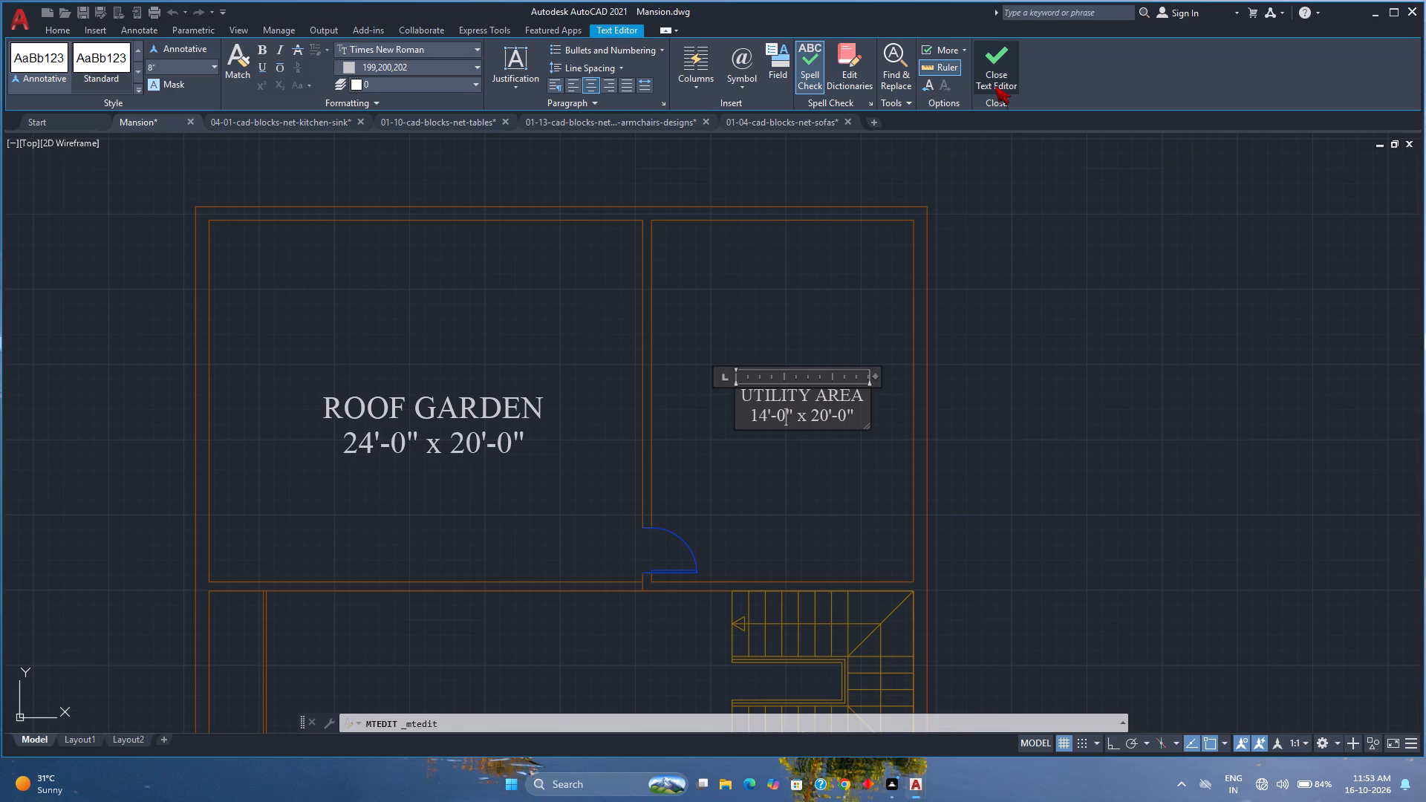
pyautogui.click(994, 85)
# Measure the utility area's inside dimensions again to check them against its label.
pyautogui.click(1098, 44)
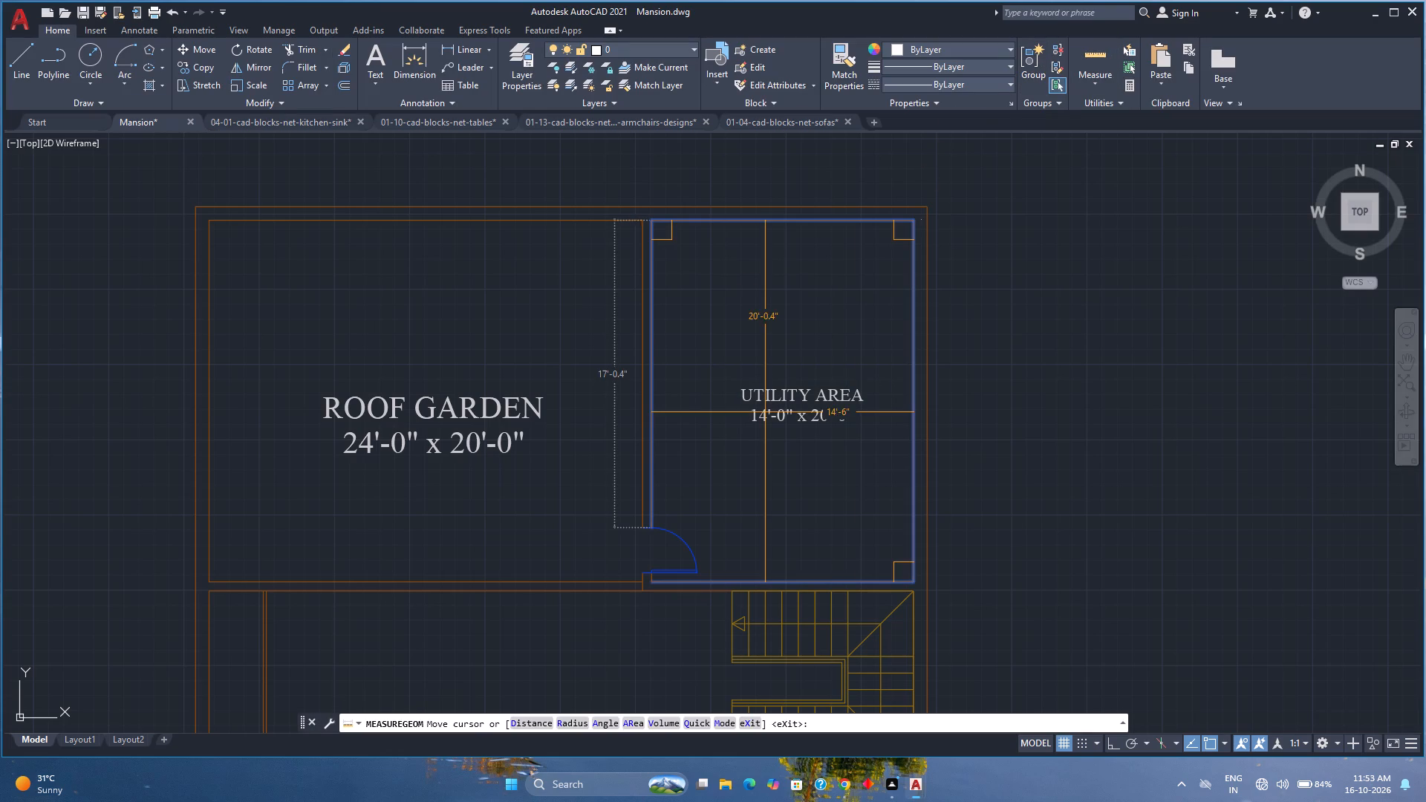
pyautogui.press('Escape')
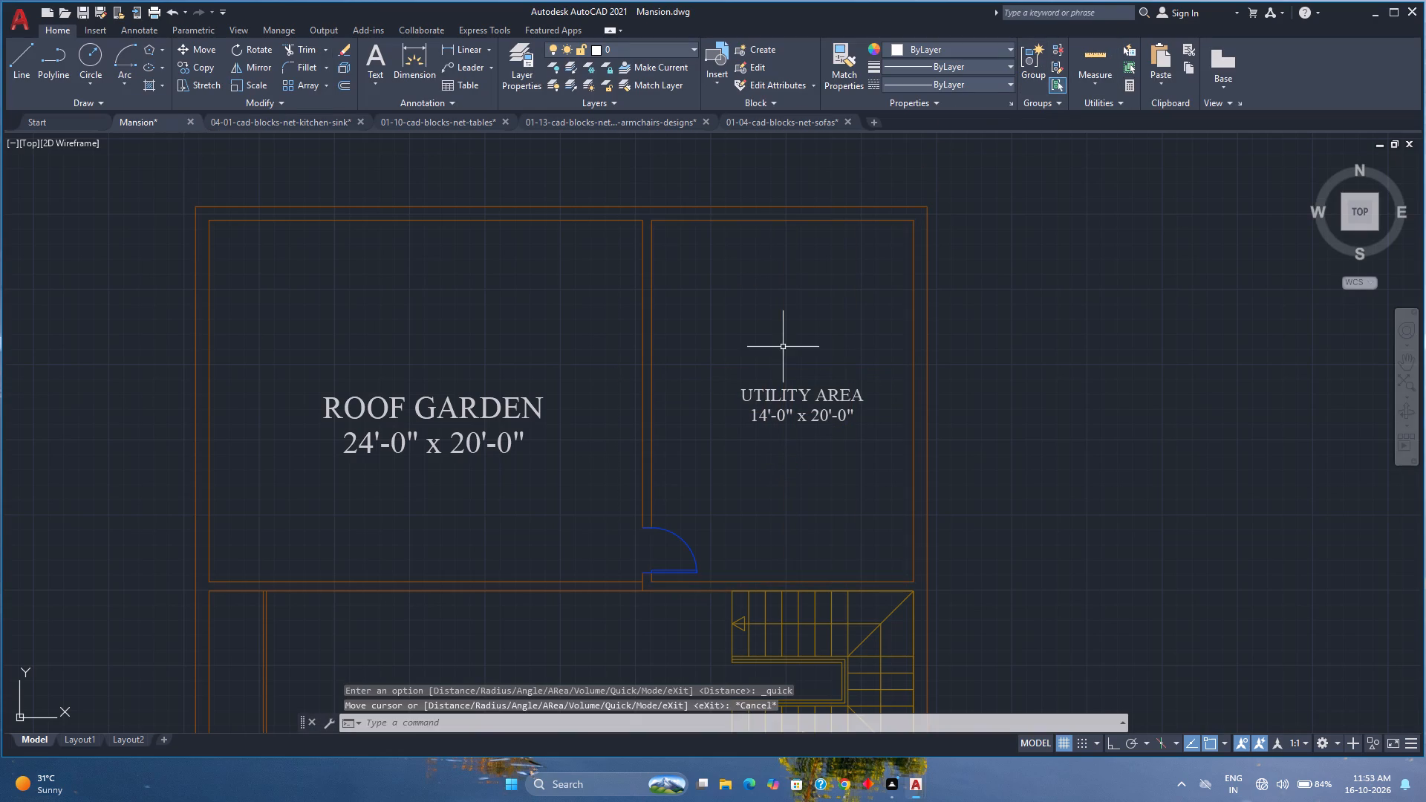
# Correct the width in the UTILITY AREA label's size line to 14'-6" and finish editing.
pyautogui.doubleClick(799, 395)
pyautogui.doubleClick(777, 397)
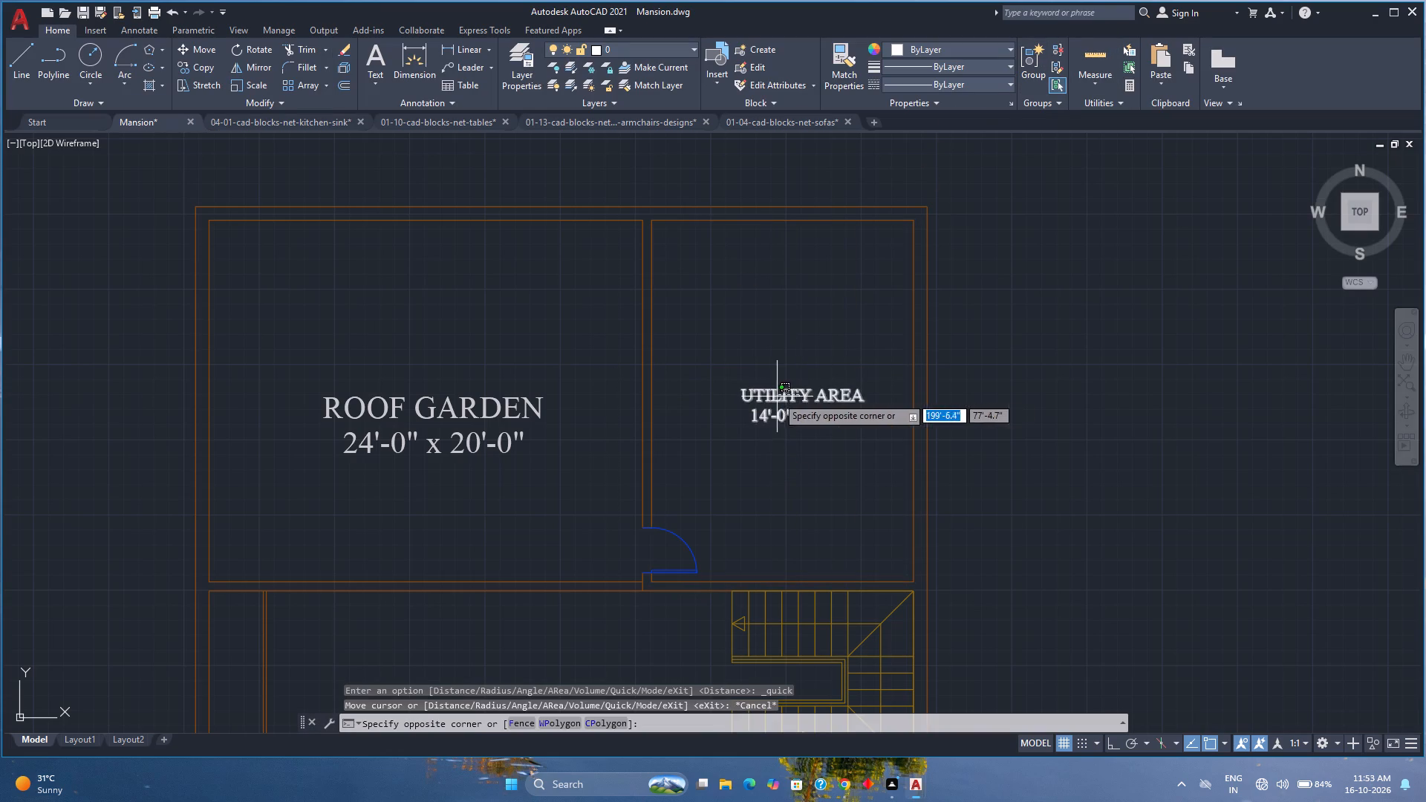
pyautogui.scroll(2, 780, 415)
pyautogui.click(791, 415)
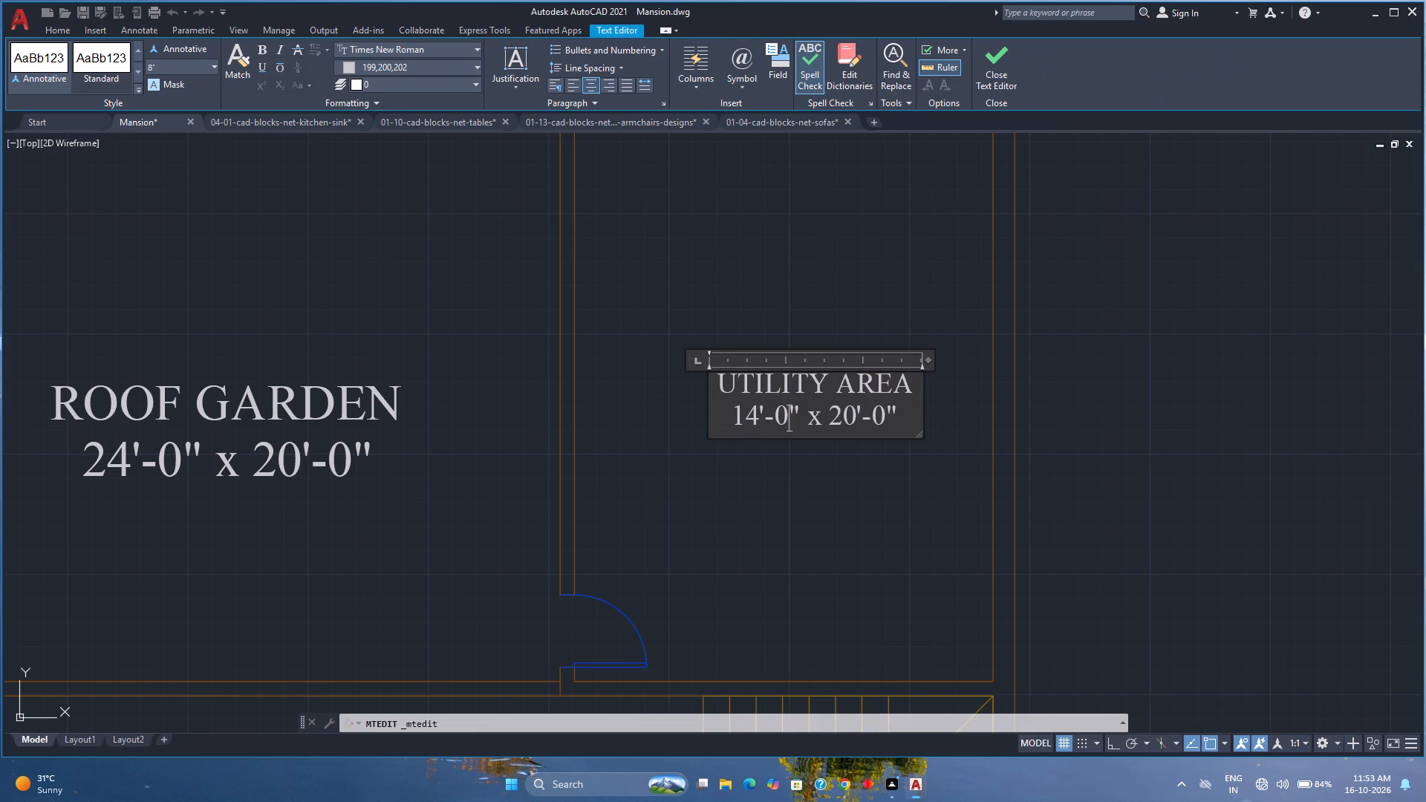
pyautogui.press('BackSpace')
pyautogui.press('6')
pyautogui.click(1001, 60)
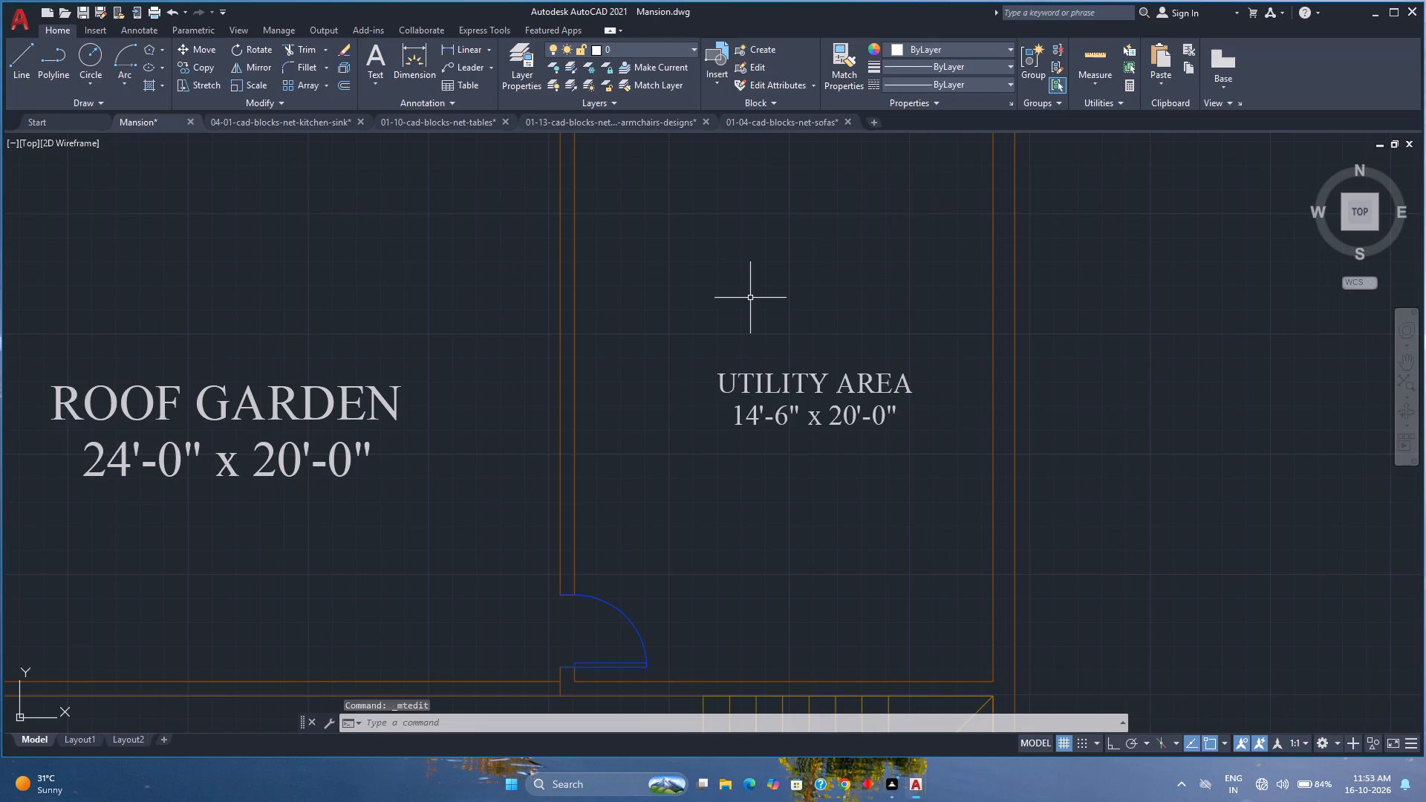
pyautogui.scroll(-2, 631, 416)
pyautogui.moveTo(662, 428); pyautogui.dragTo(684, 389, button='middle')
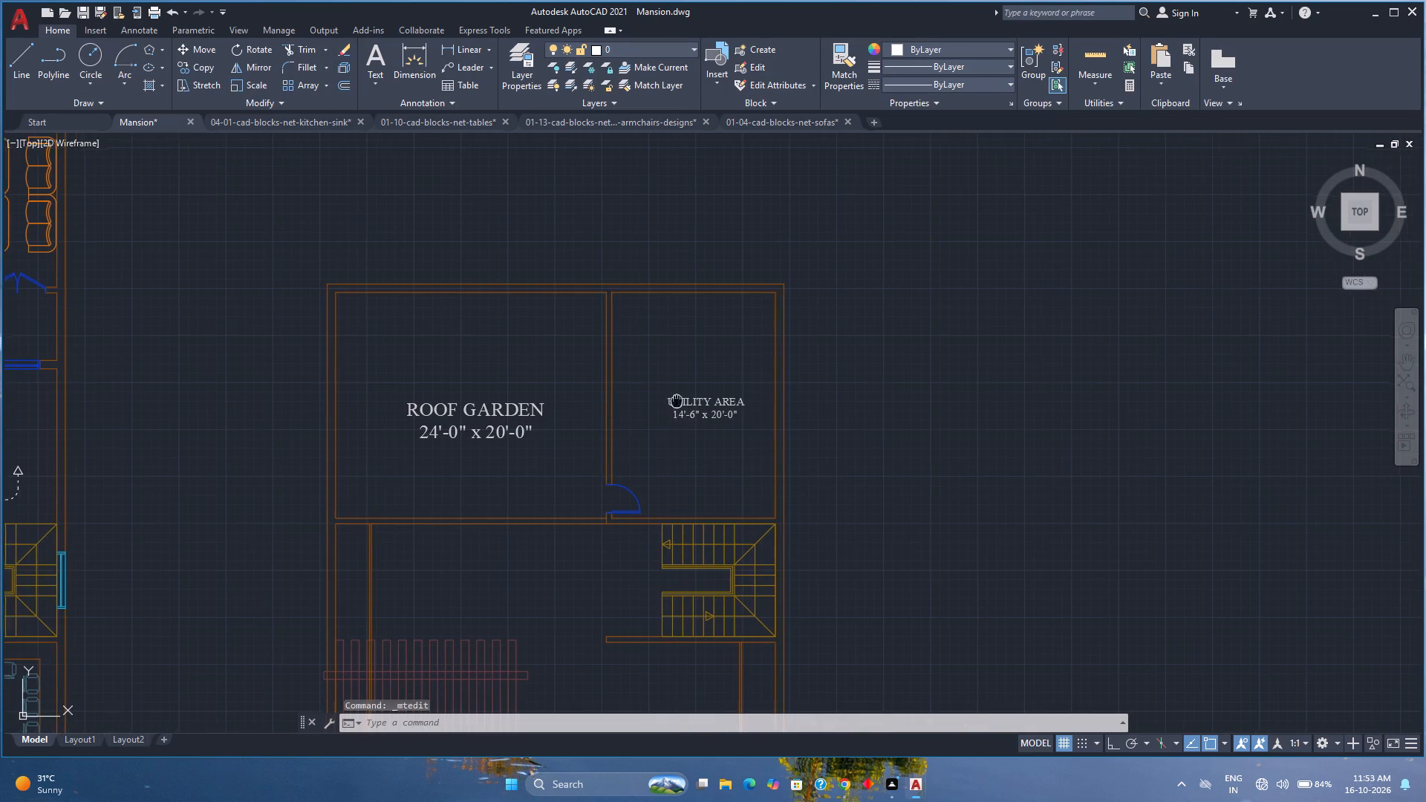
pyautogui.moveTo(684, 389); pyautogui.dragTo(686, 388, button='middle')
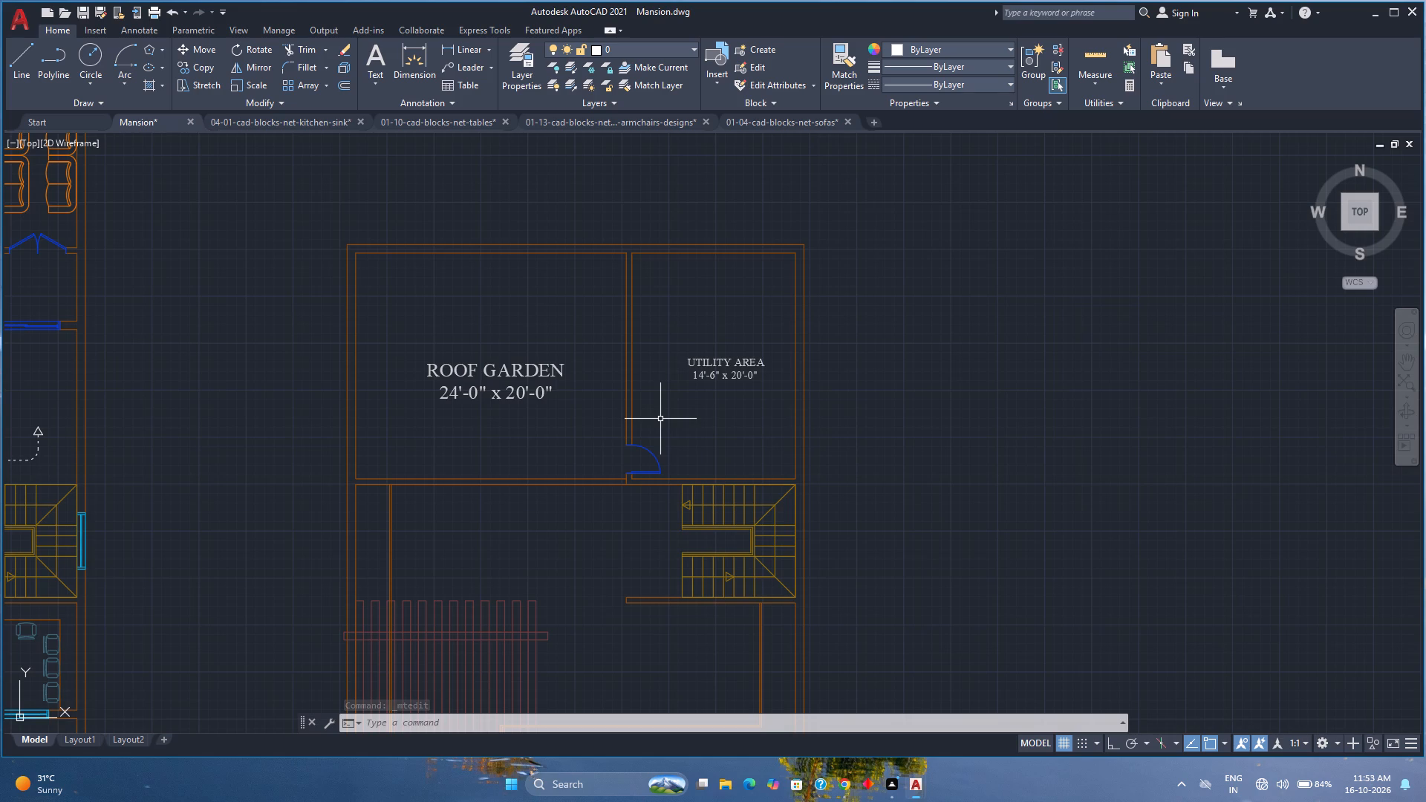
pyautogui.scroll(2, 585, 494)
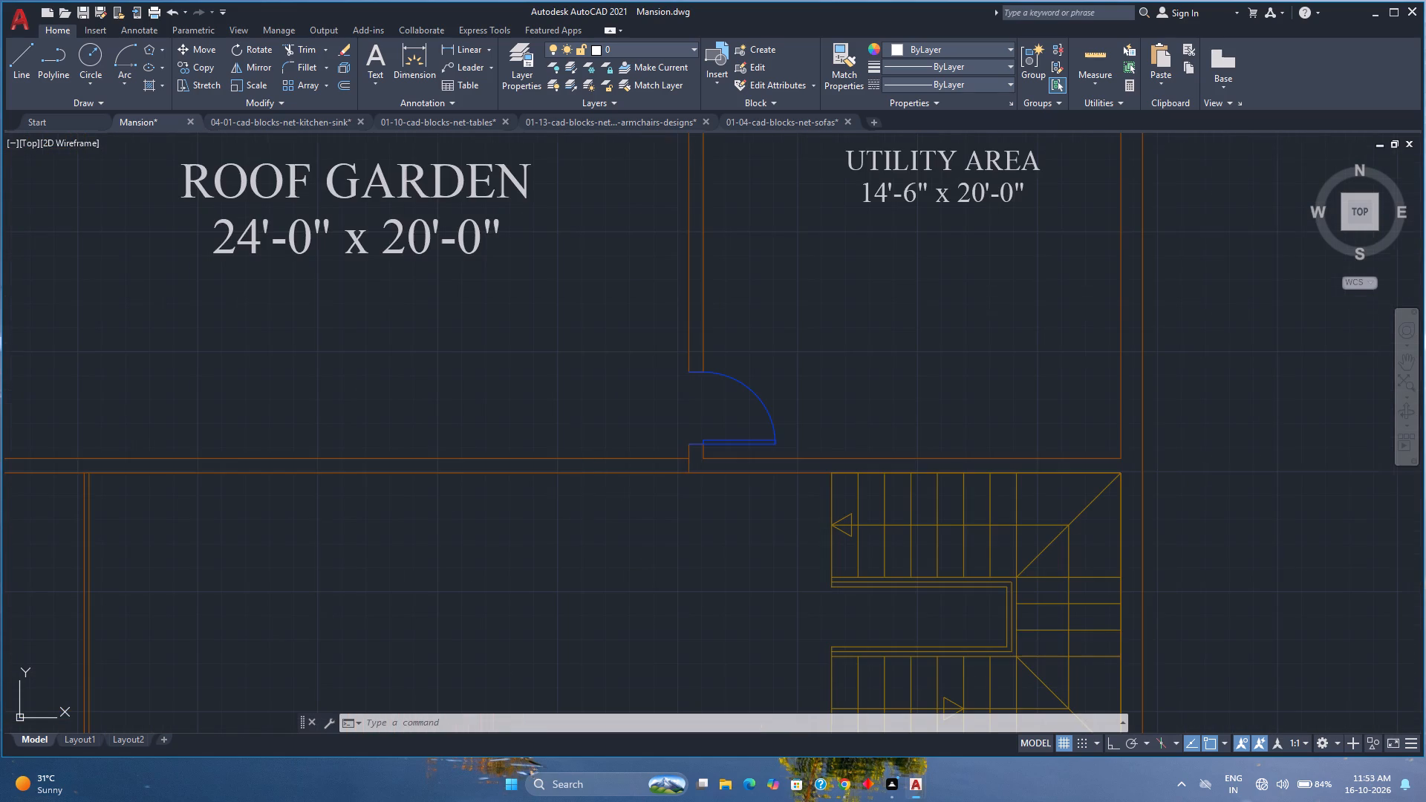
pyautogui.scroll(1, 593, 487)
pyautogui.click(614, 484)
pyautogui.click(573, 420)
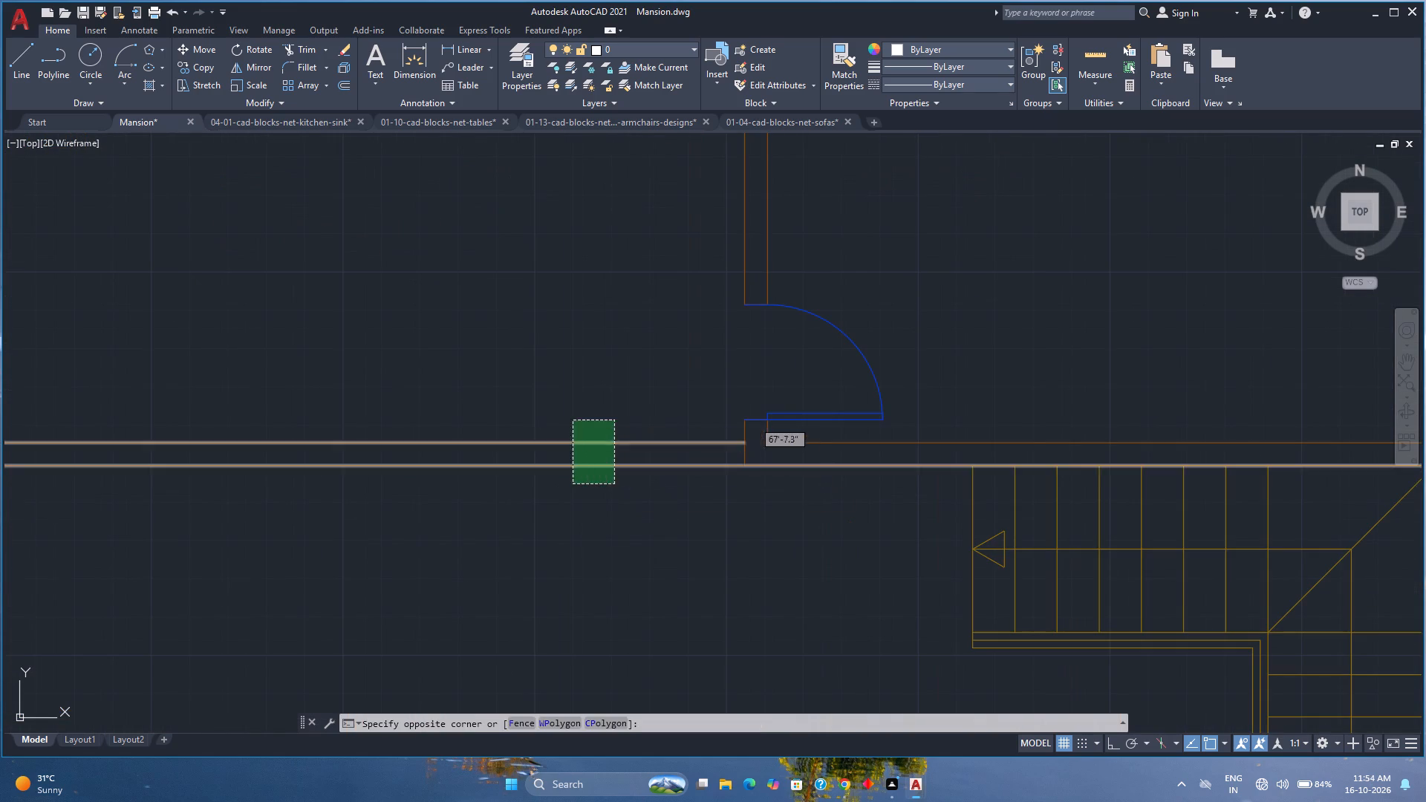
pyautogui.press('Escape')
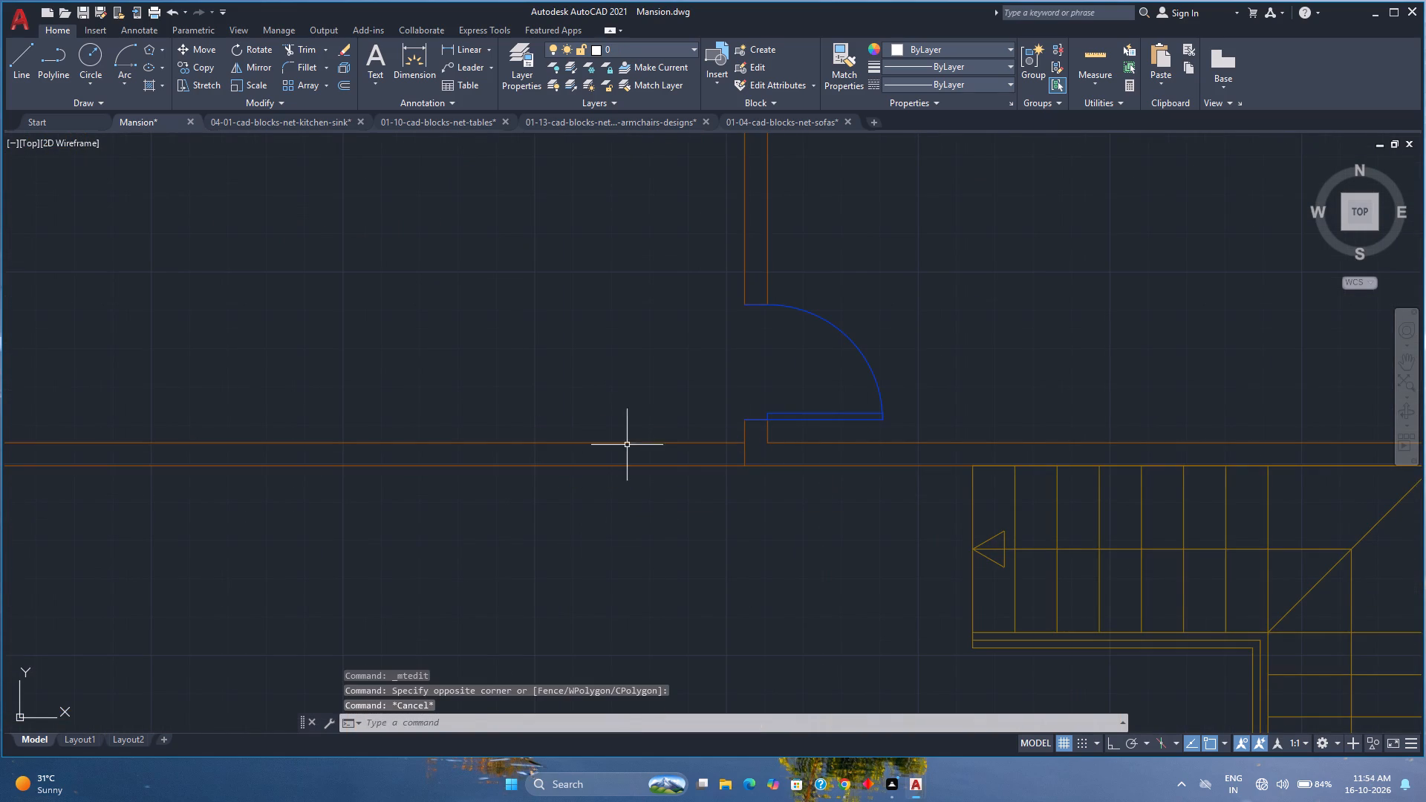
# Move the roof garden's inner south wall line 0.4" north, with Ortho turned on.
pyautogui.click(628, 451)
pyautogui.click(594, 419)
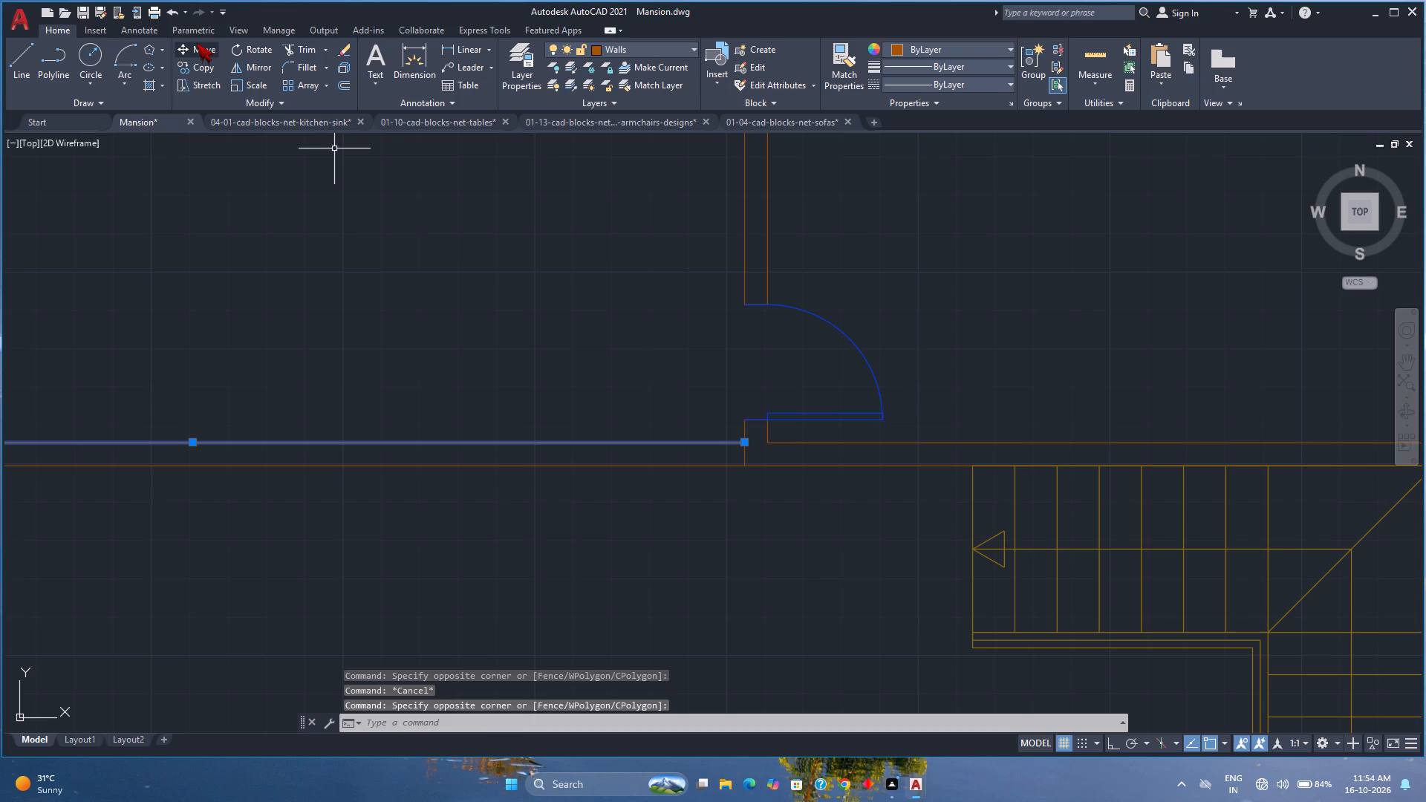
pyautogui.click(197, 43)
pyautogui.scroll(3, 726, 427)
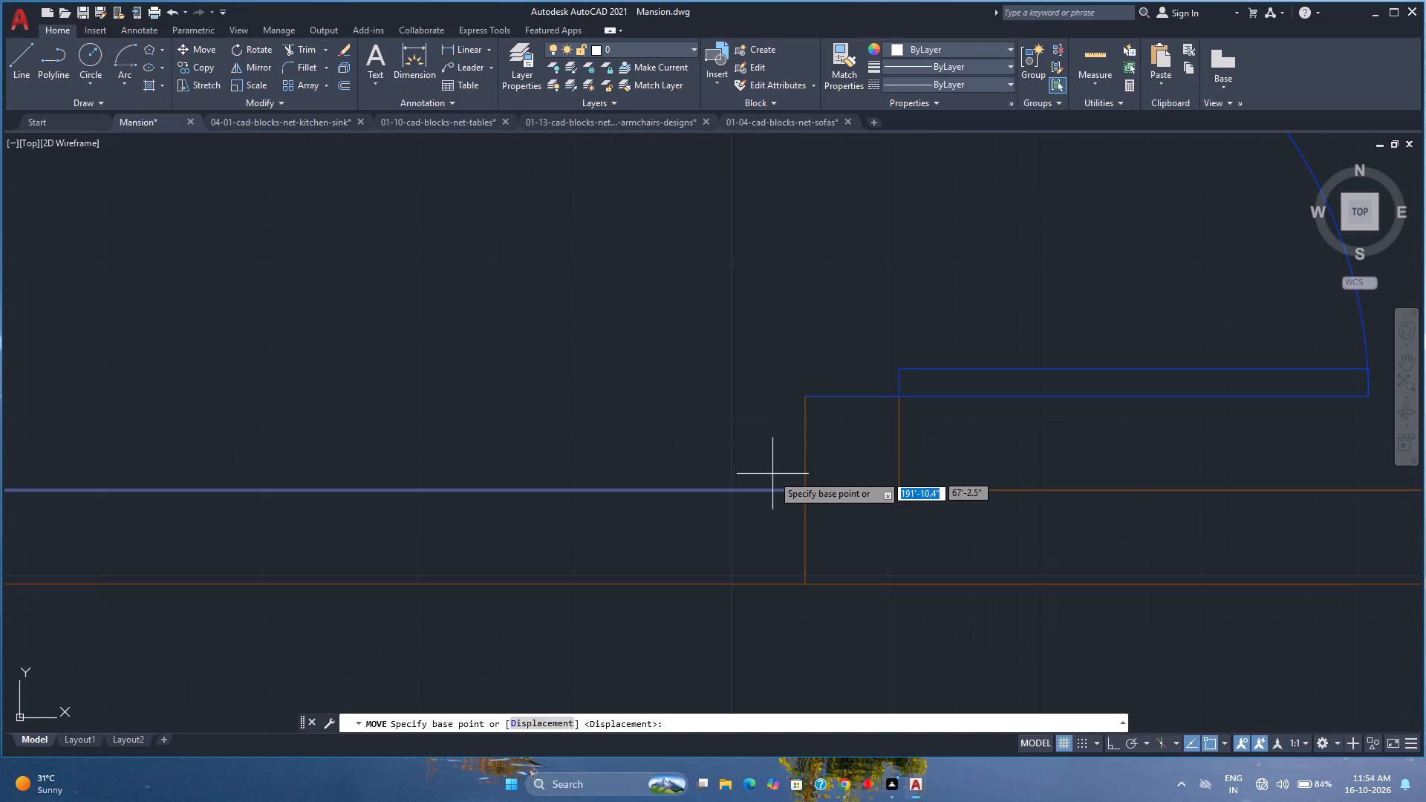
pyautogui.click(802, 492)
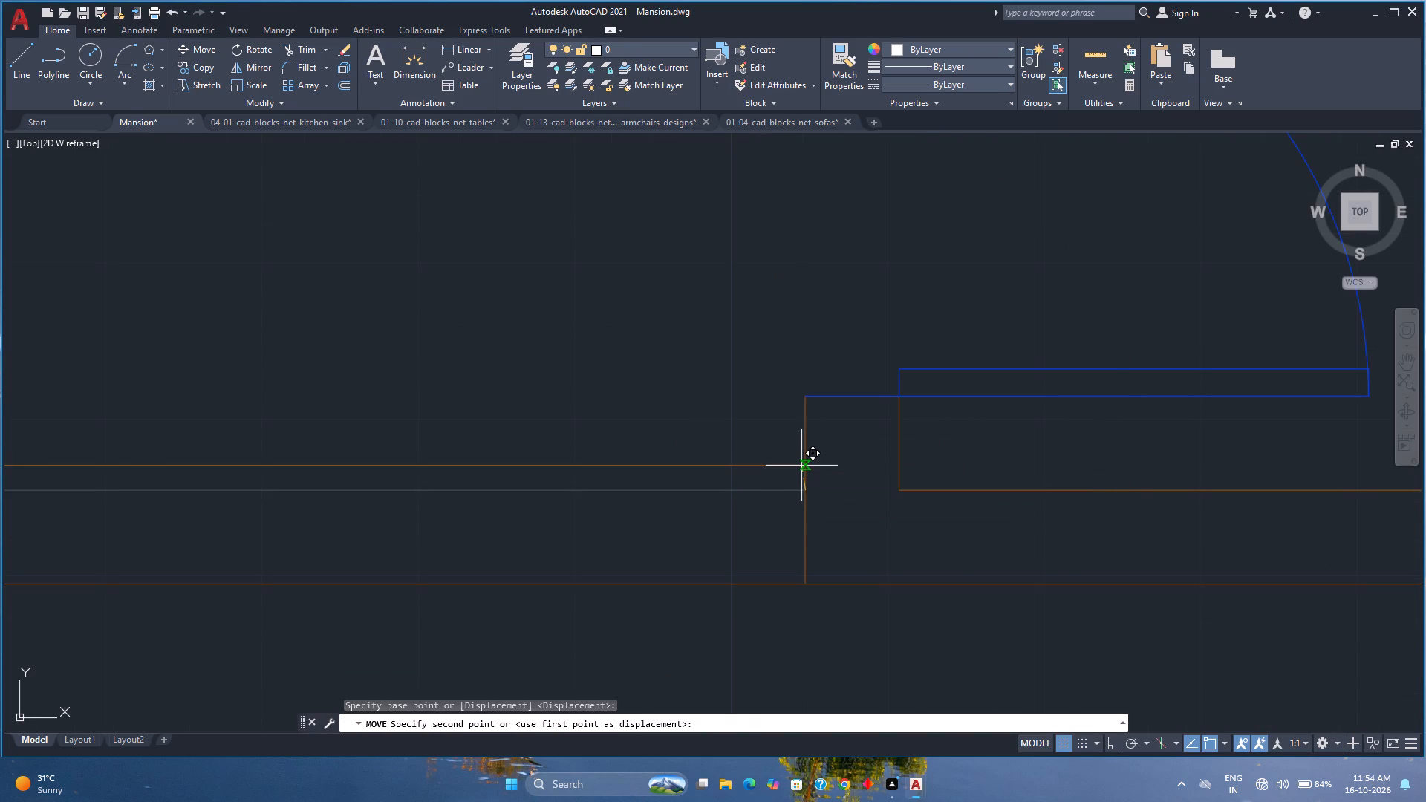
pyautogui.press('F8')
pyautogui.write('0.')
pyautogui.write('4"')
pyautogui.press('Return')
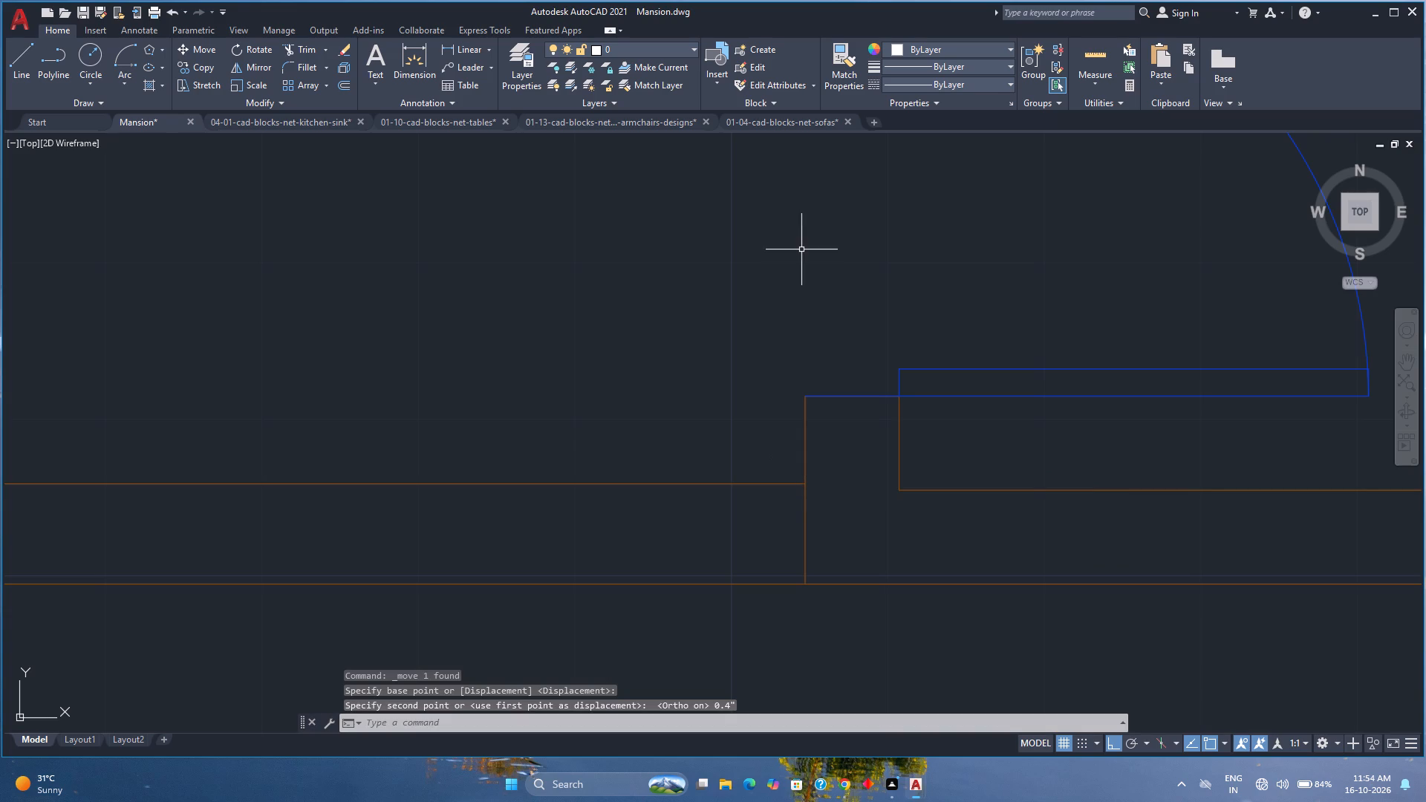
# Trim the short end of the roof garden's inner west wall line that overshoots the moved south wall line.
pyautogui.scroll(-5, 799, 265)
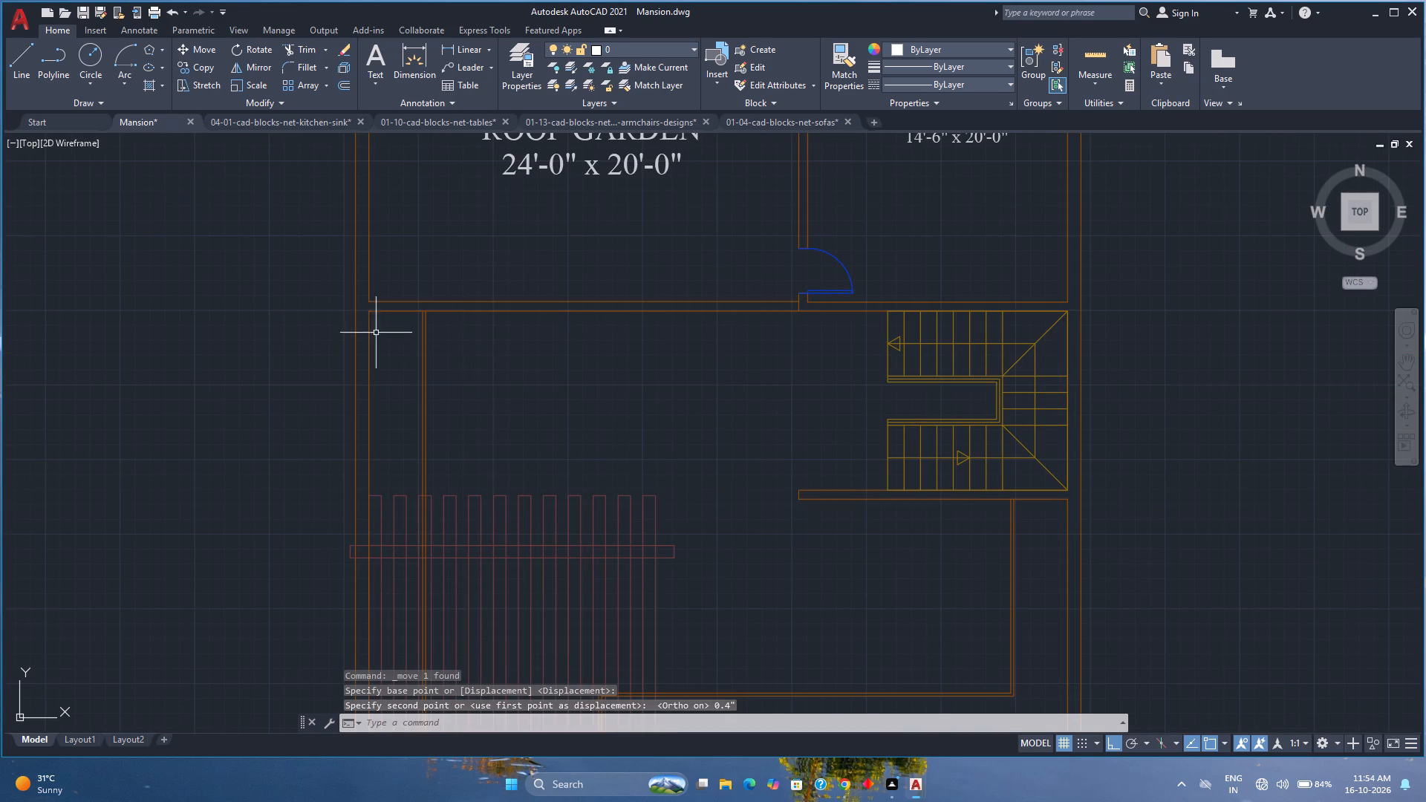
pyautogui.scroll(6, 357, 293)
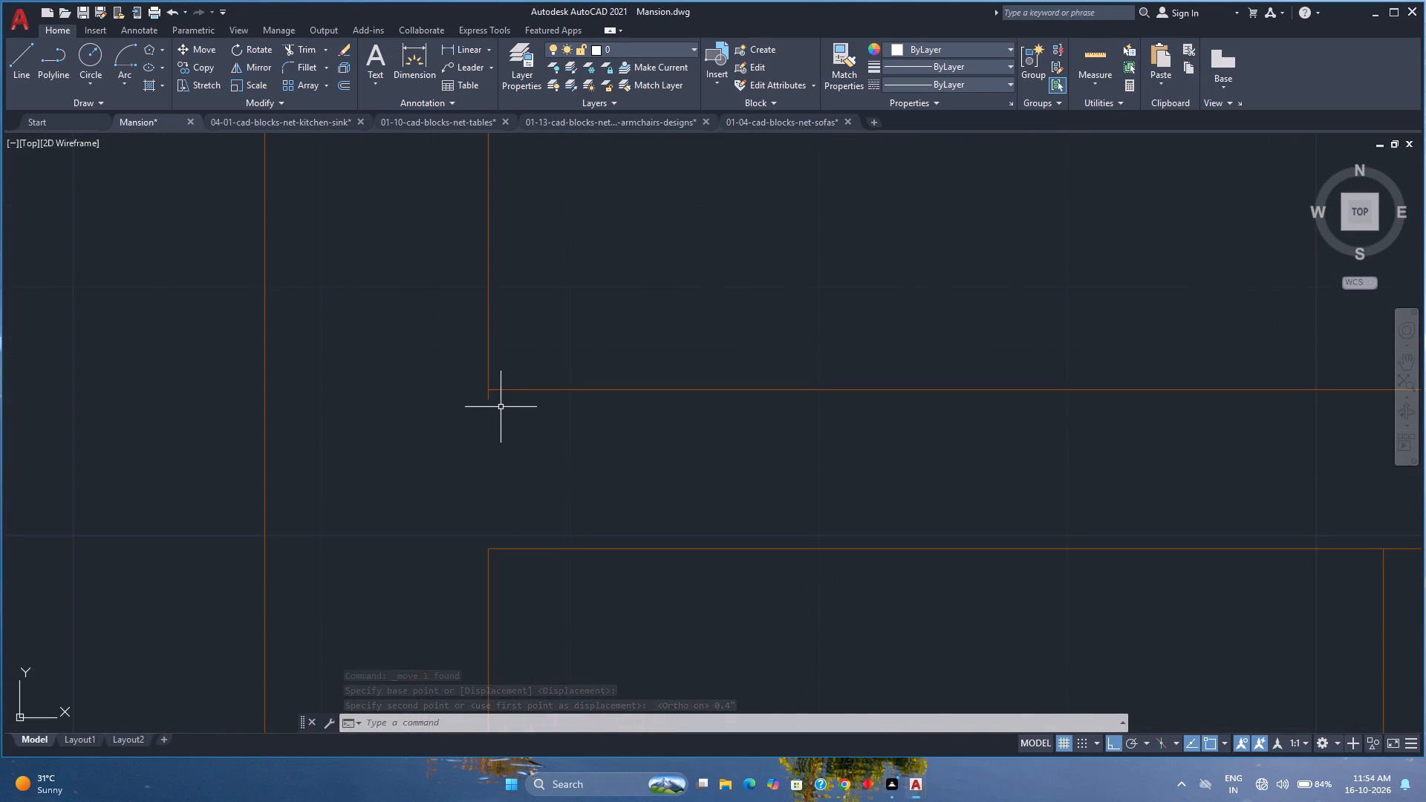
pyautogui.press('t')
pyautogui.press('r')
pyautogui.press('Return')
pyautogui.click(501, 401)
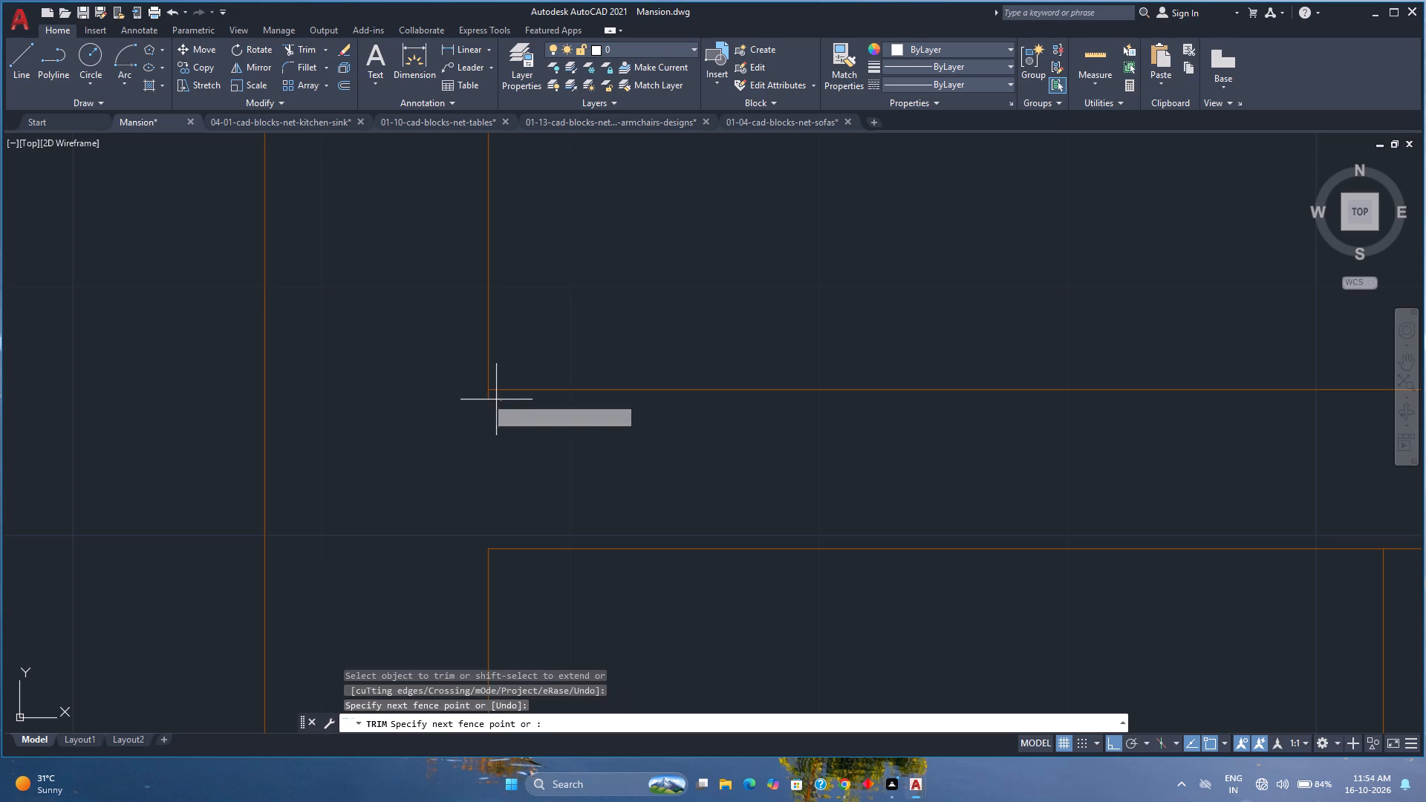
pyautogui.click(458, 395)
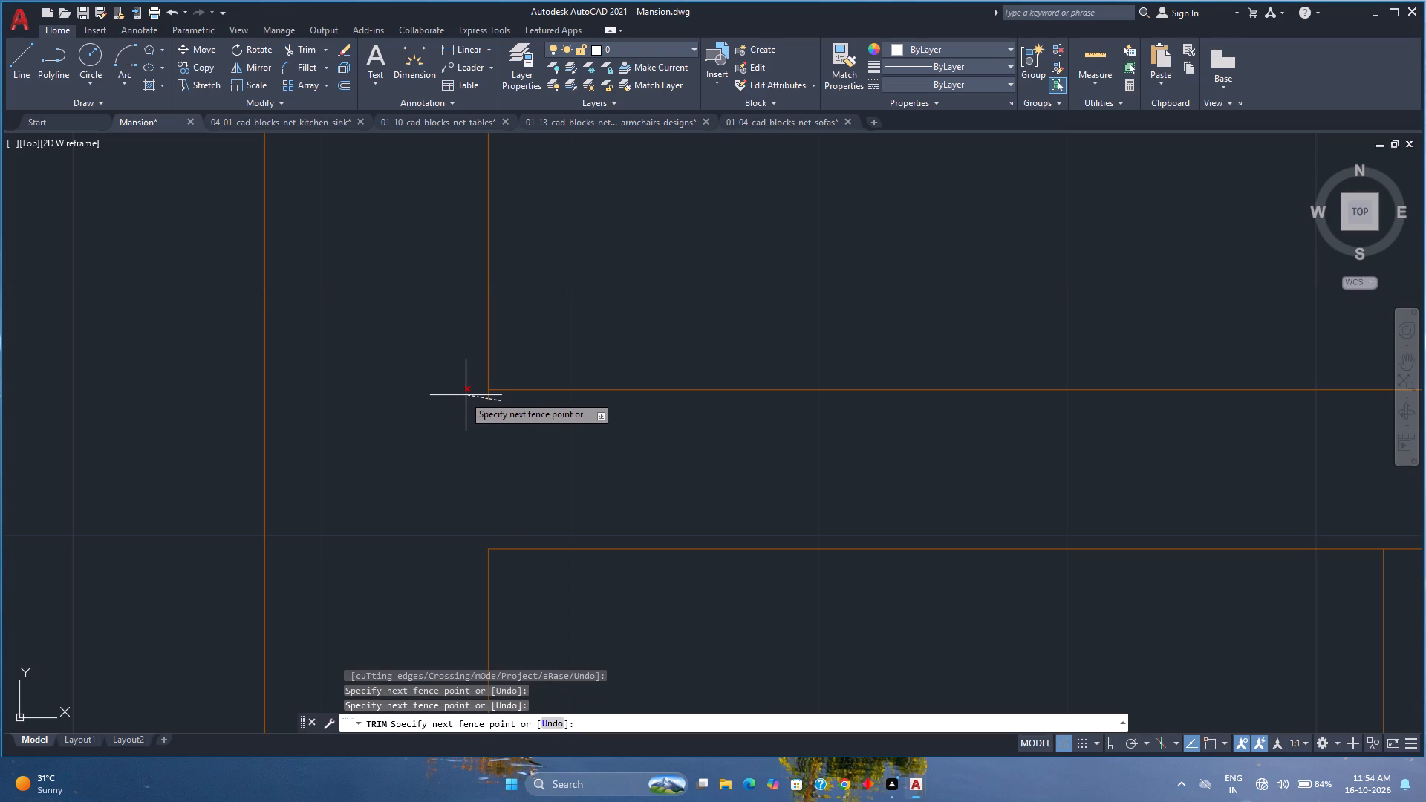
pyautogui.scroll(-4, 446, 364)
pyautogui.scroll(3, 446, 364)
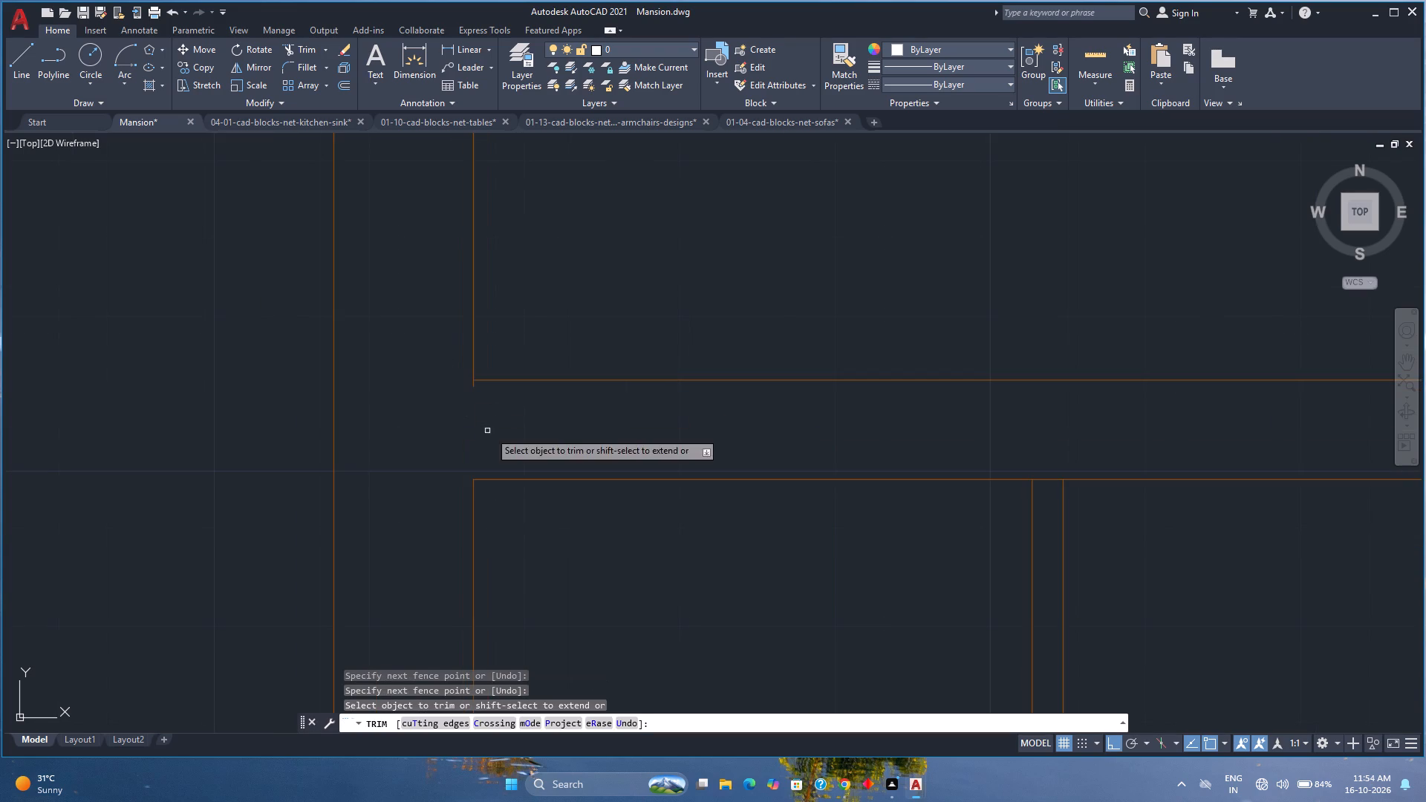
pyautogui.scroll(7, 459, 376)
pyautogui.click(505, 396)
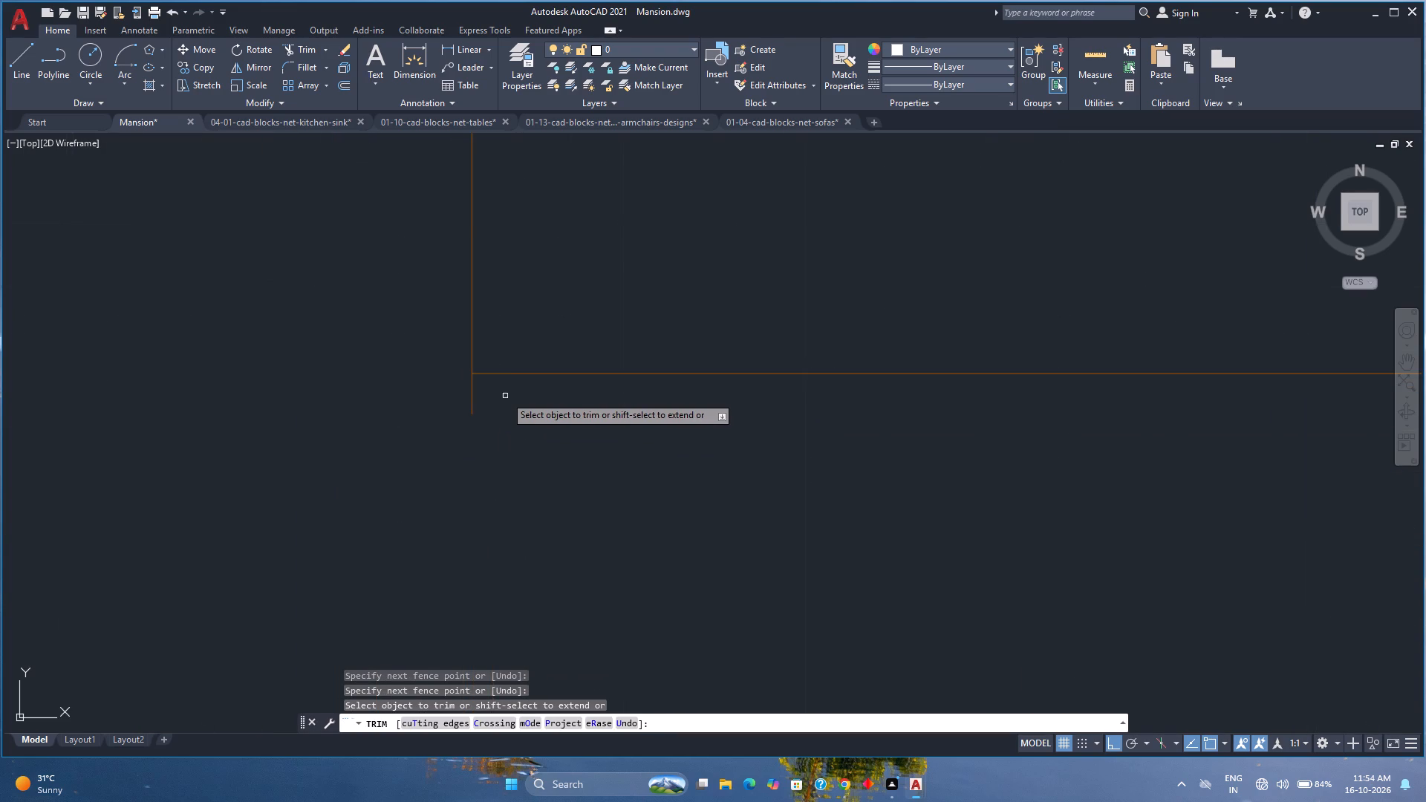
pyautogui.click(402, 397)
pyautogui.scroll(-4, 402, 397)
pyautogui.press('space')
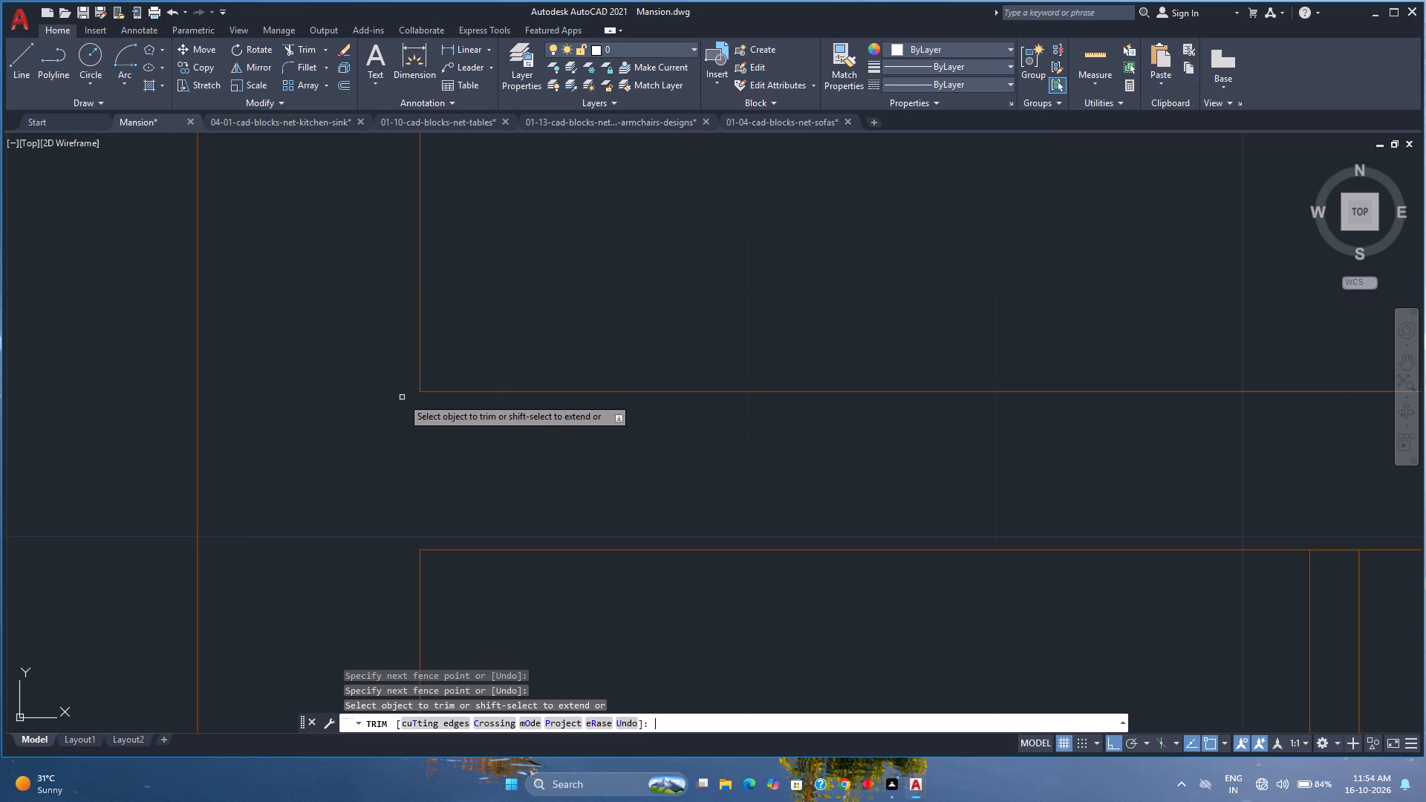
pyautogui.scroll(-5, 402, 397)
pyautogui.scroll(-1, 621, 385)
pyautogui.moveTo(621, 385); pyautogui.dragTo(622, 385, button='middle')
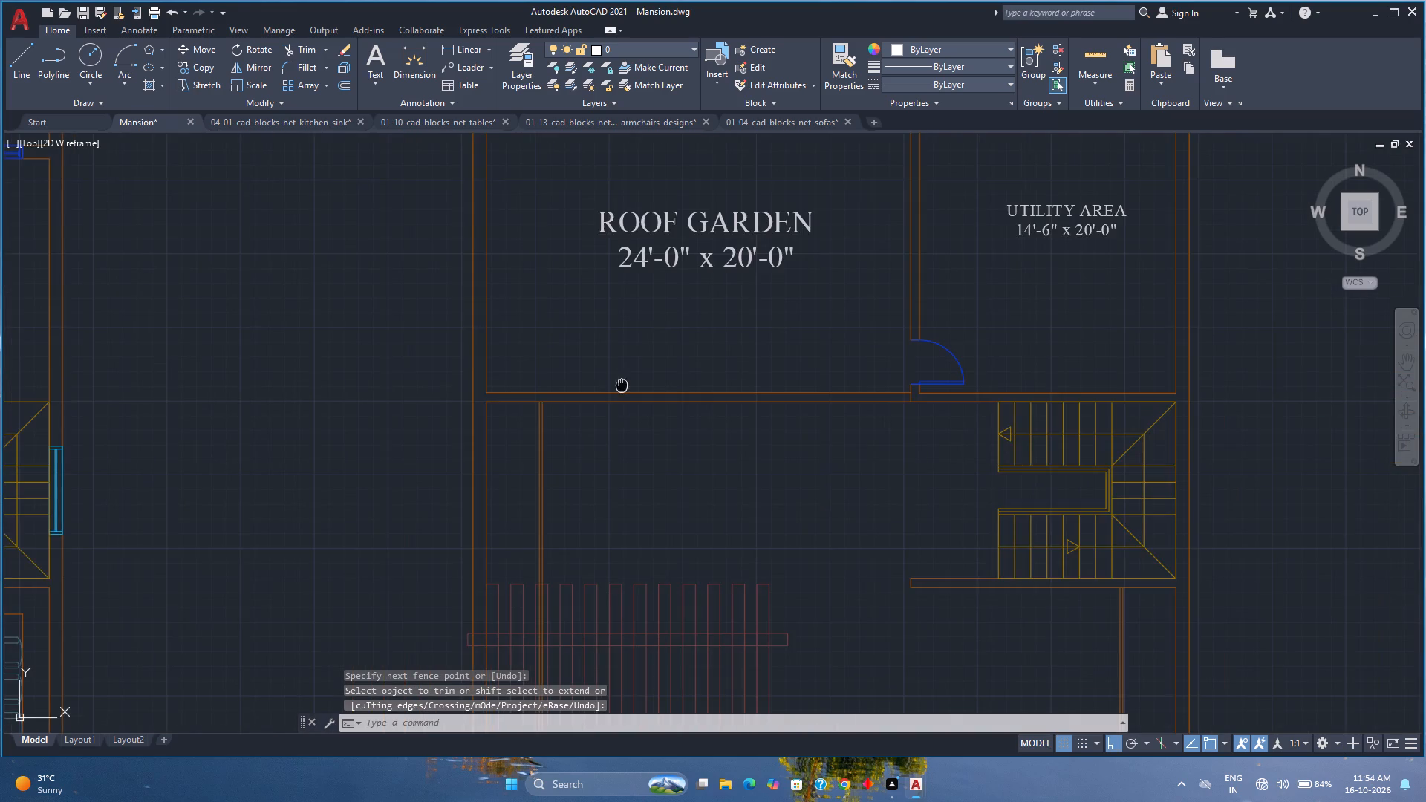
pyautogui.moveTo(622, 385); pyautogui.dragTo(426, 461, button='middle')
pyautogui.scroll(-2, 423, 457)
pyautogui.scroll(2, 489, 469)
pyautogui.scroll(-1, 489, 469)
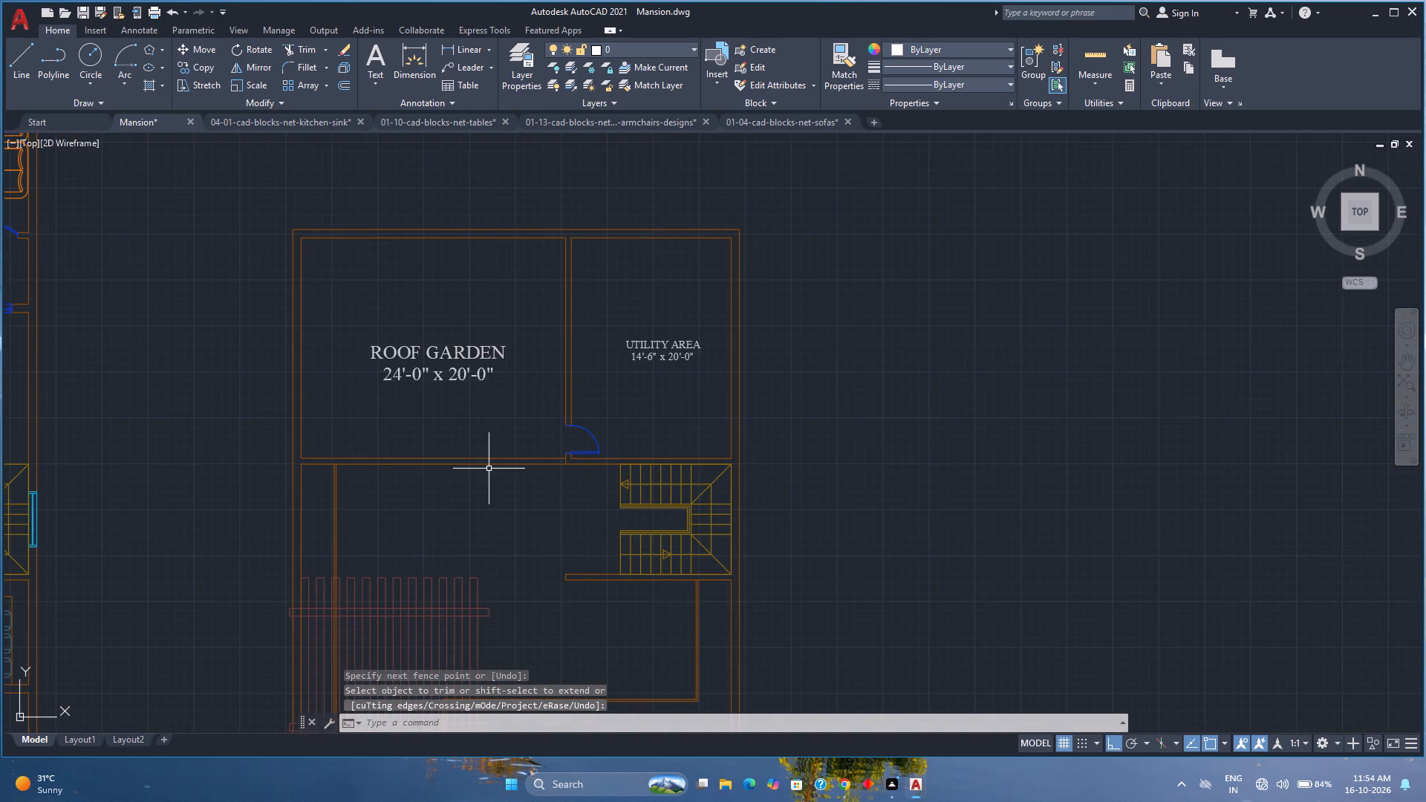
# Save the drawing.
pyautogui.hotkey('ctrl', 's')
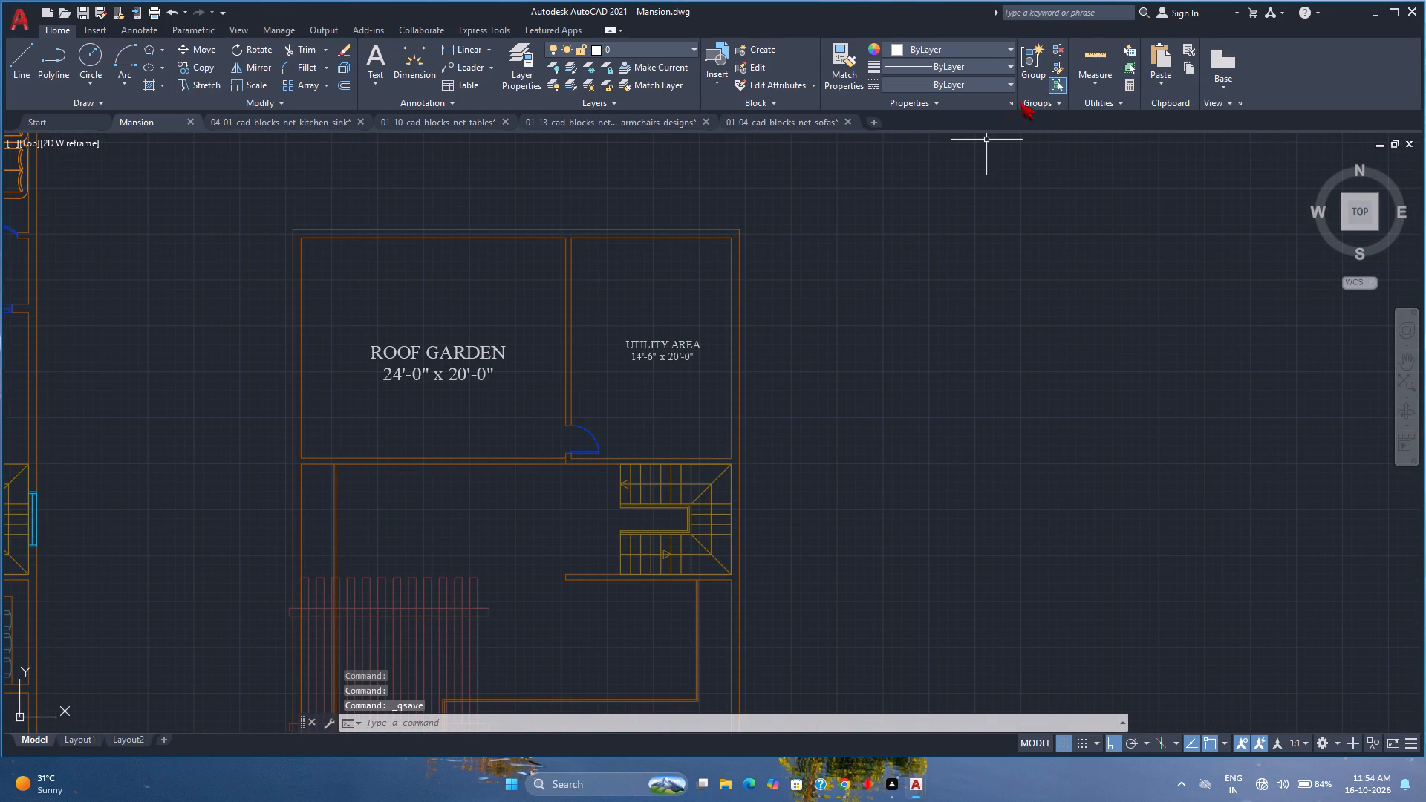
# Measure the utility area's inside width and length.
pyautogui.click(1098, 57)
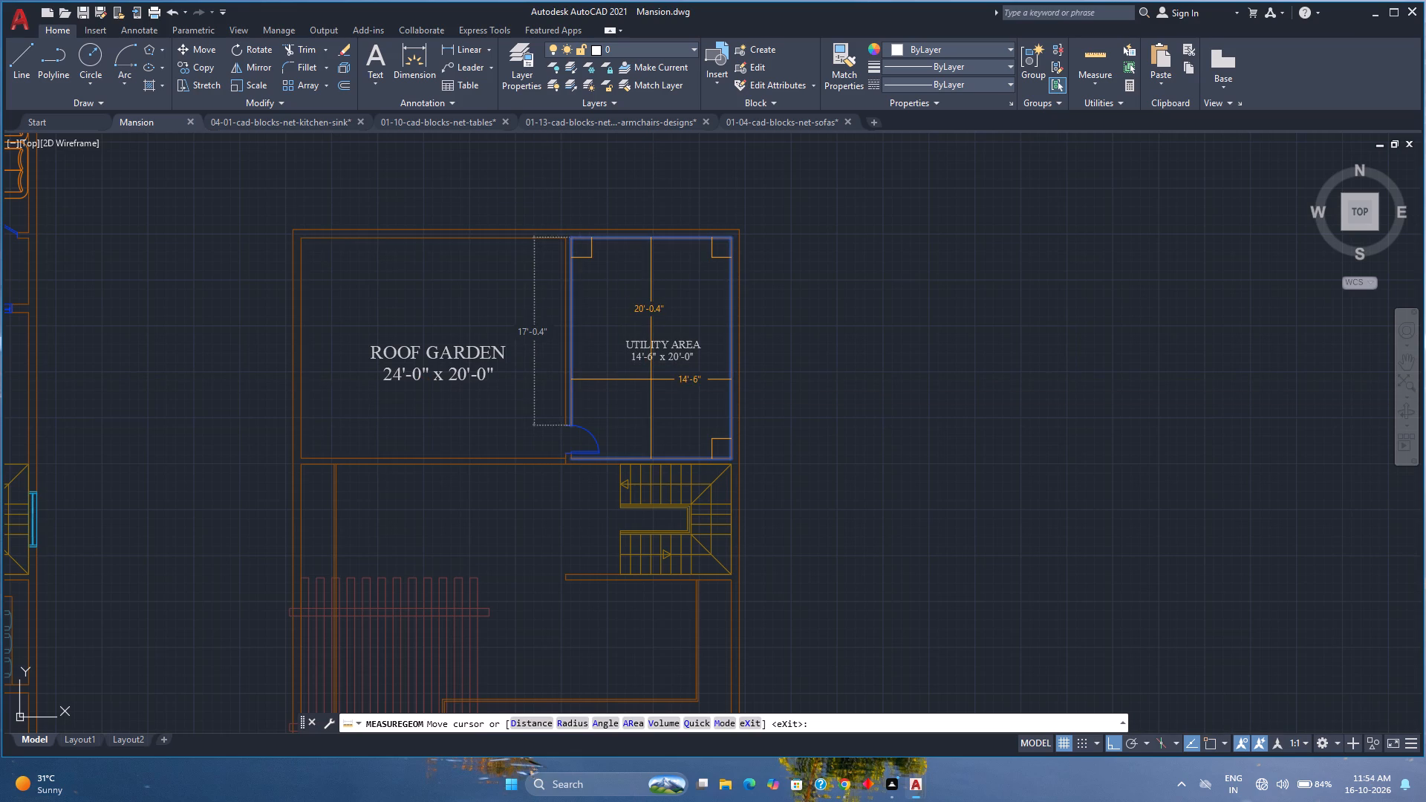
pyautogui.press('Escape')
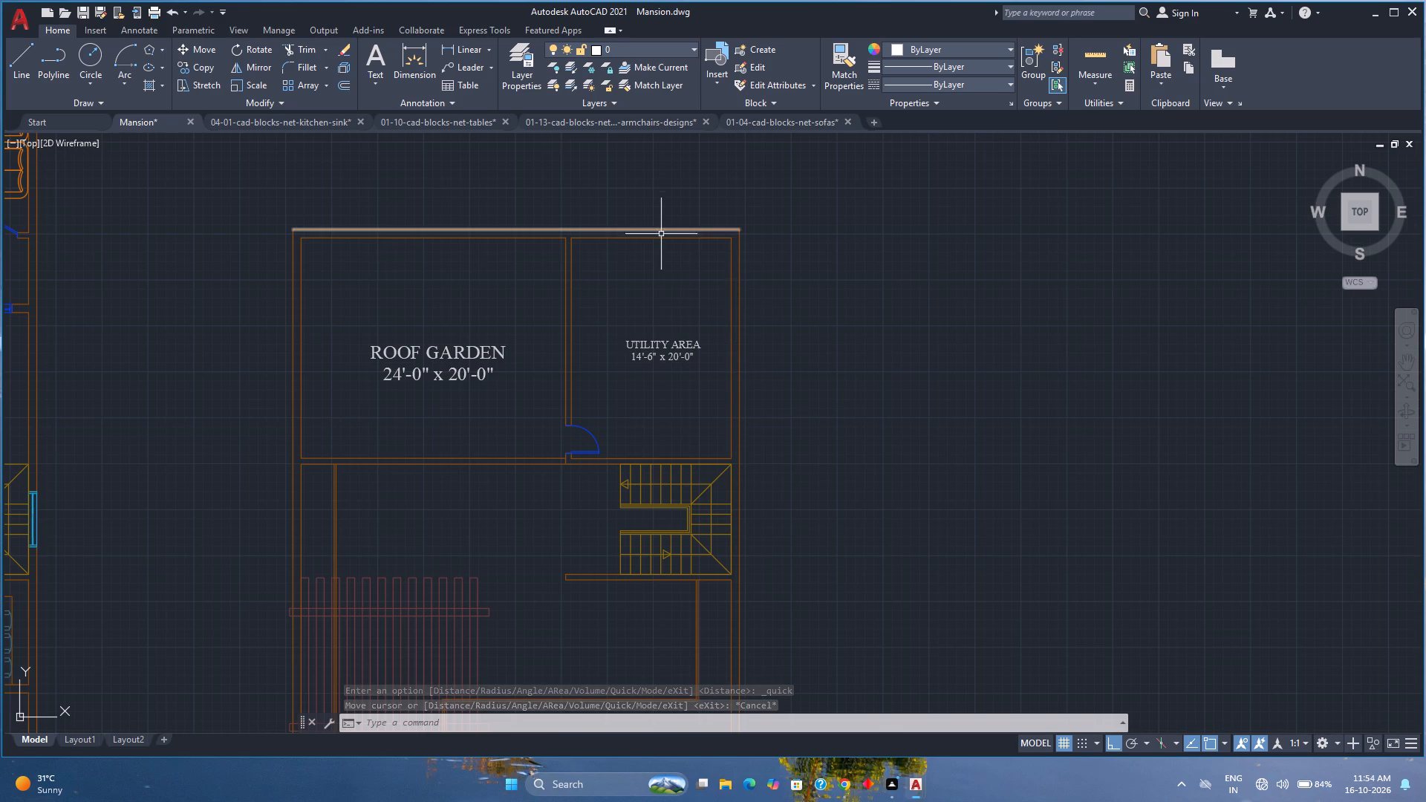
# Review the ground, first and roof-level floor plans, ending with a closer look at the roof garden and utility area.
pyautogui.scroll(-2, 632, 329)
pyautogui.moveTo(557, 399); pyautogui.dragTo(639, 388, button='middle')
pyautogui.moveTo(641, 388); pyautogui.dragTo(662, 384, button='middle')
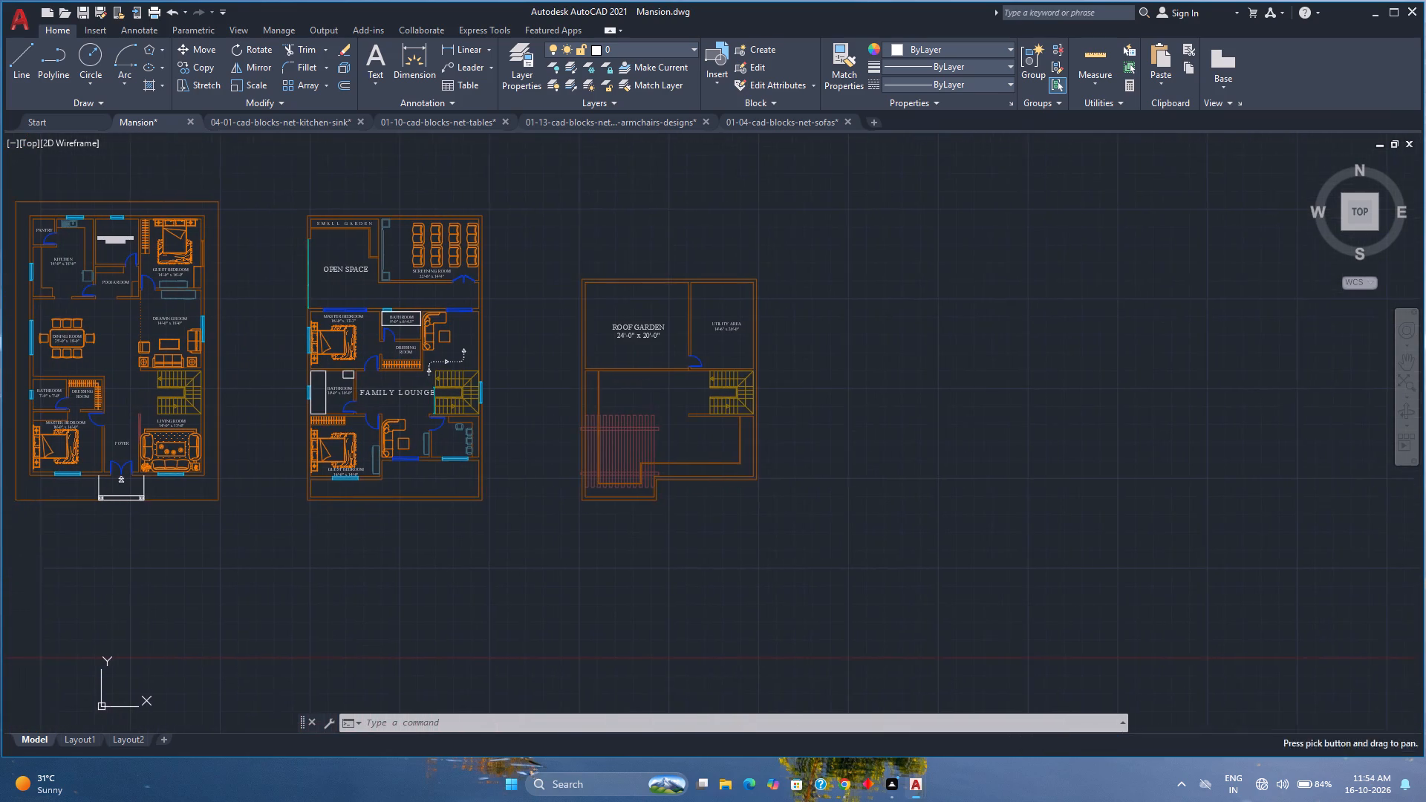
pyautogui.moveTo(662, 384); pyautogui.dragTo(666, 382, button='middle')
pyautogui.moveTo(340, 424); pyautogui.dragTo(508, 439, button='middle')
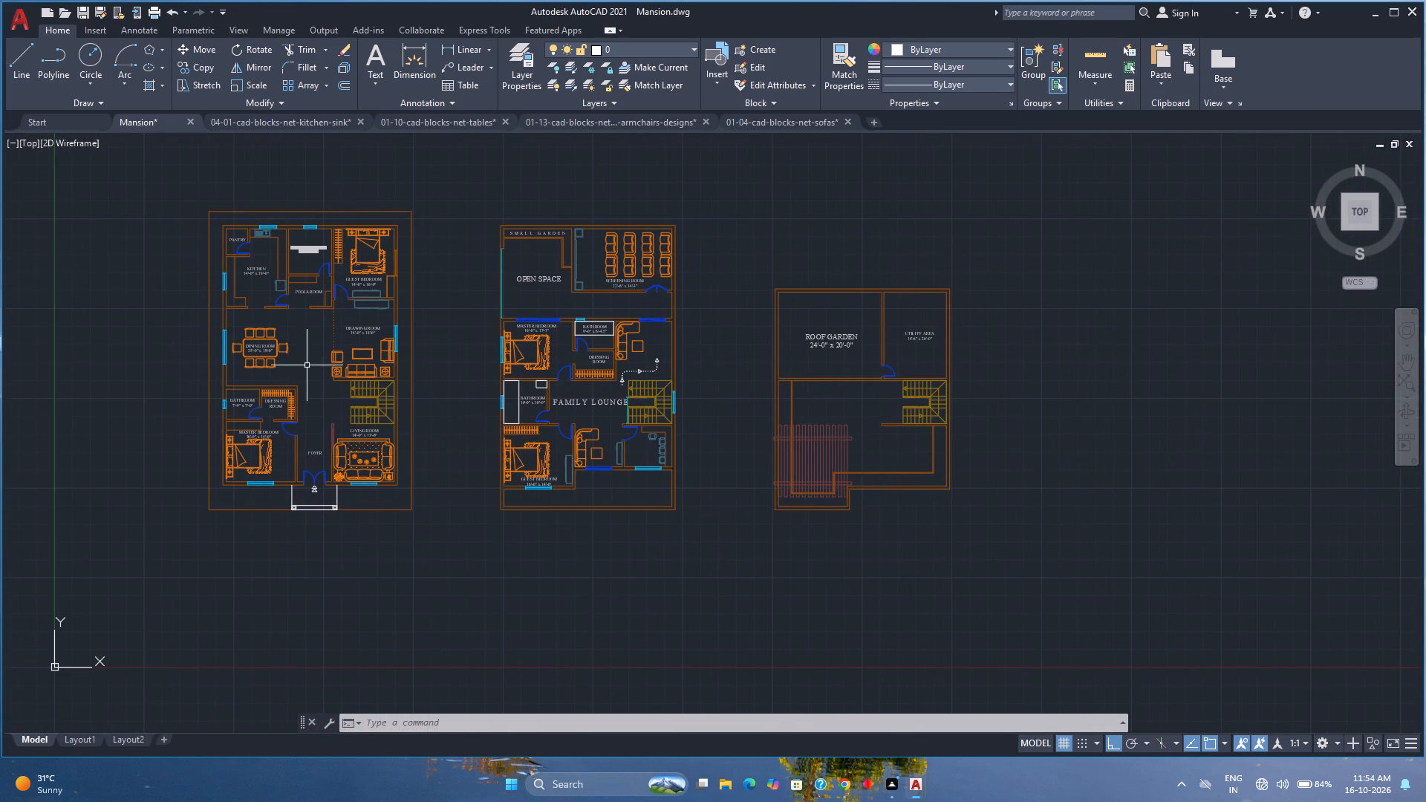
pyautogui.scroll(3, 304, 362)
pyautogui.scroll(-2, 304, 362)
pyautogui.scroll(-1, 622, 374)
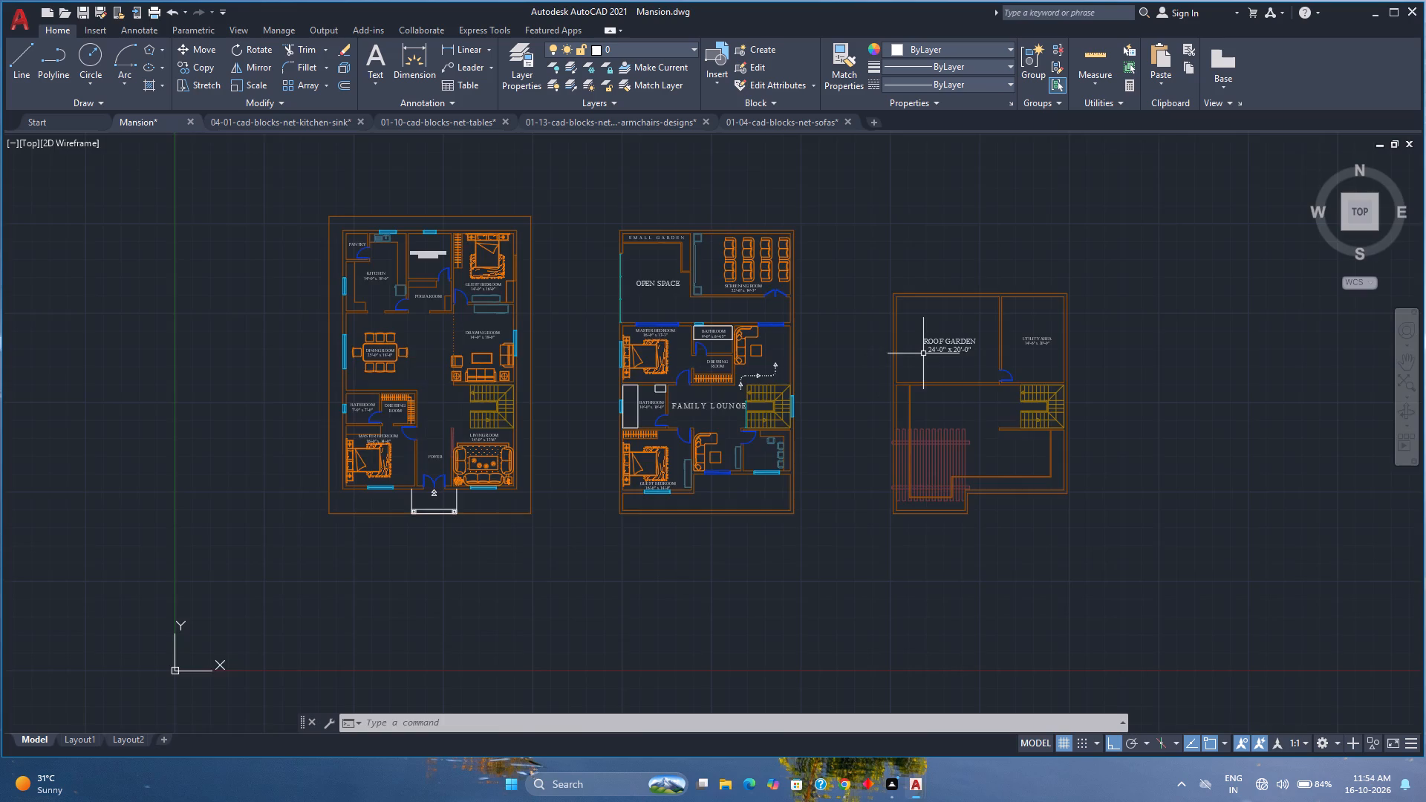
pyautogui.scroll(1, 925, 353)
pyautogui.moveTo(925, 353); pyautogui.dragTo(527, 431, button='middle')
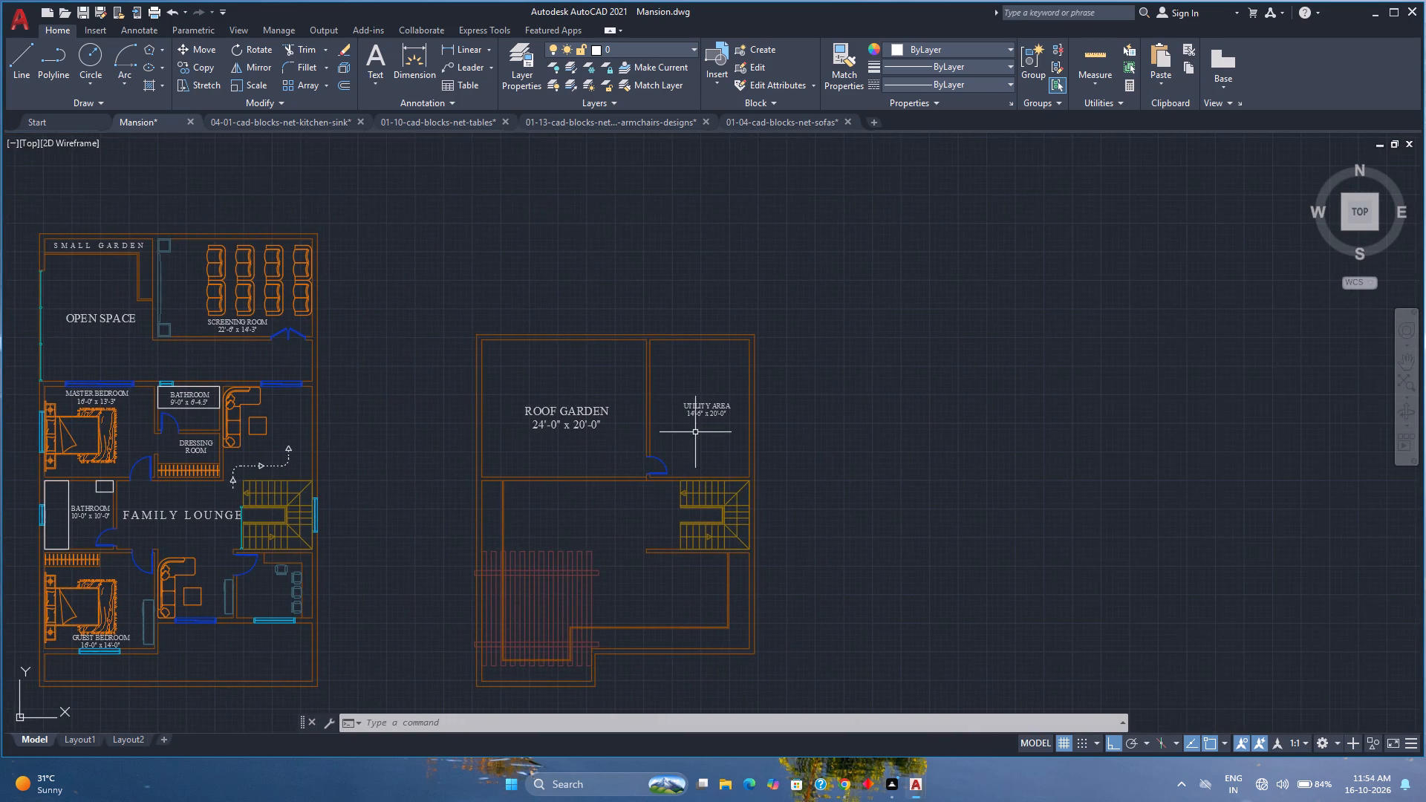
pyautogui.scroll(3, 695, 432)
pyautogui.scroll(-2, 695, 432)
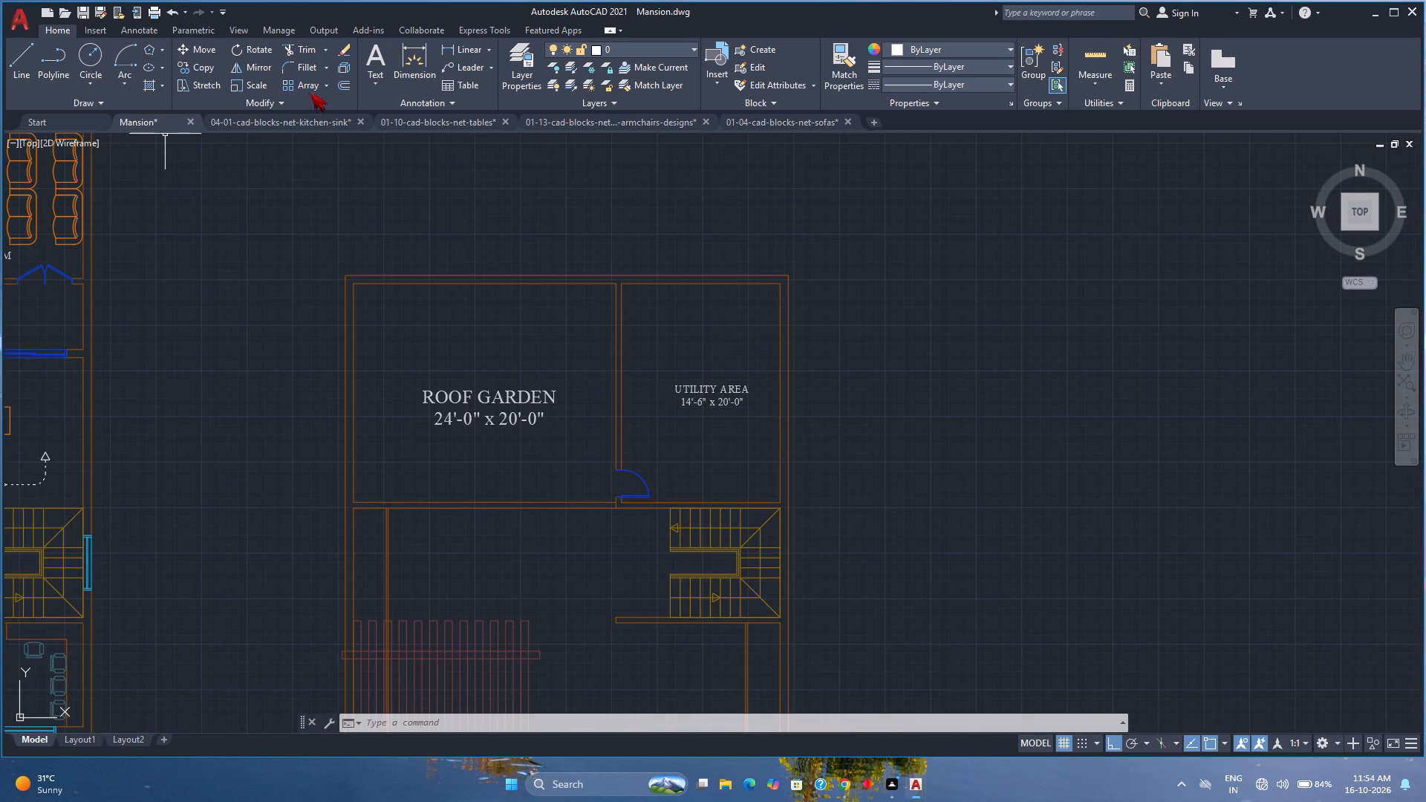
# Offset the utility area's inner north and east wall lines 2' into the room.
pyautogui.click(350, 93)
pyautogui.write("2'")
pyautogui.press('Return')
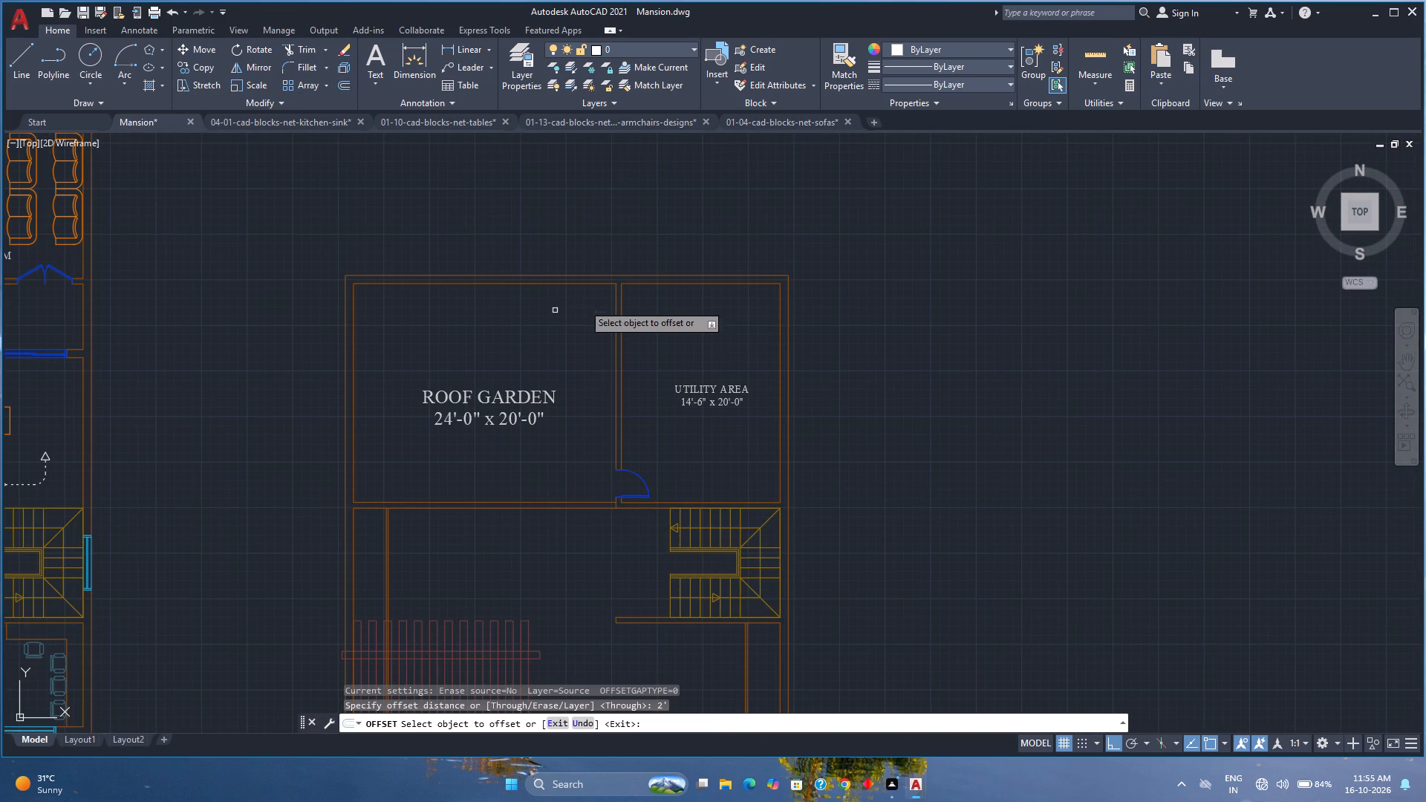
pyautogui.click(670, 284)
pyautogui.click(677, 333)
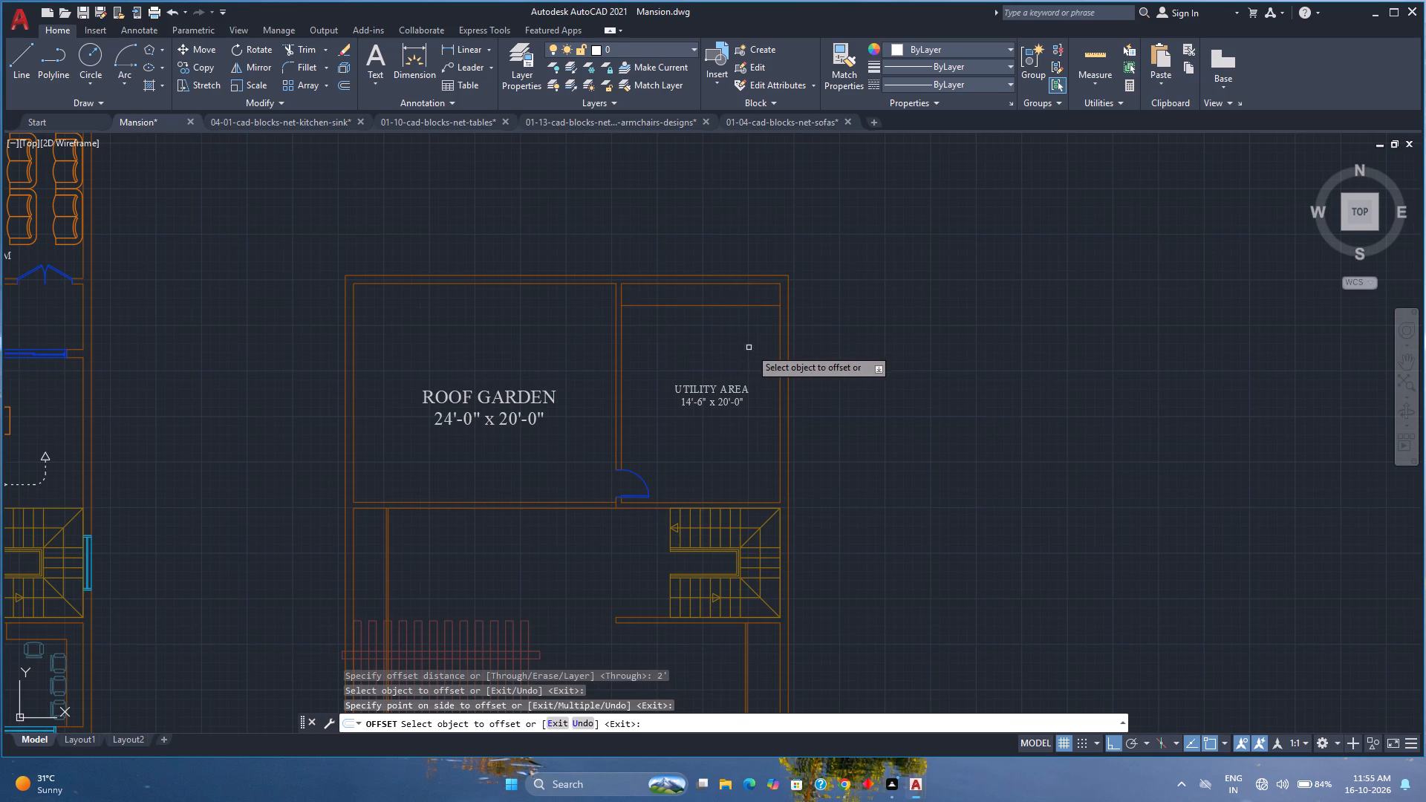
pyautogui.click(778, 345)
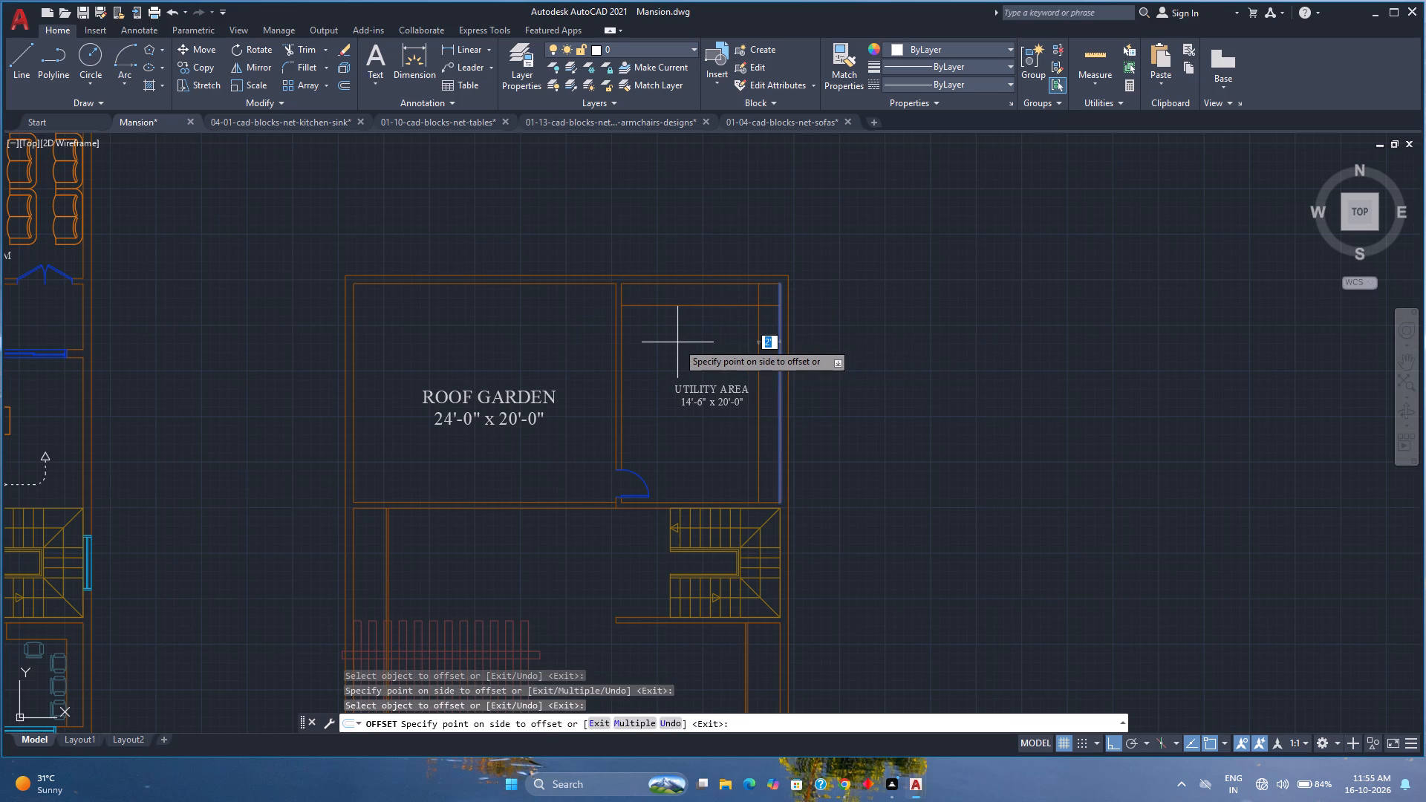
pyautogui.click(677, 342)
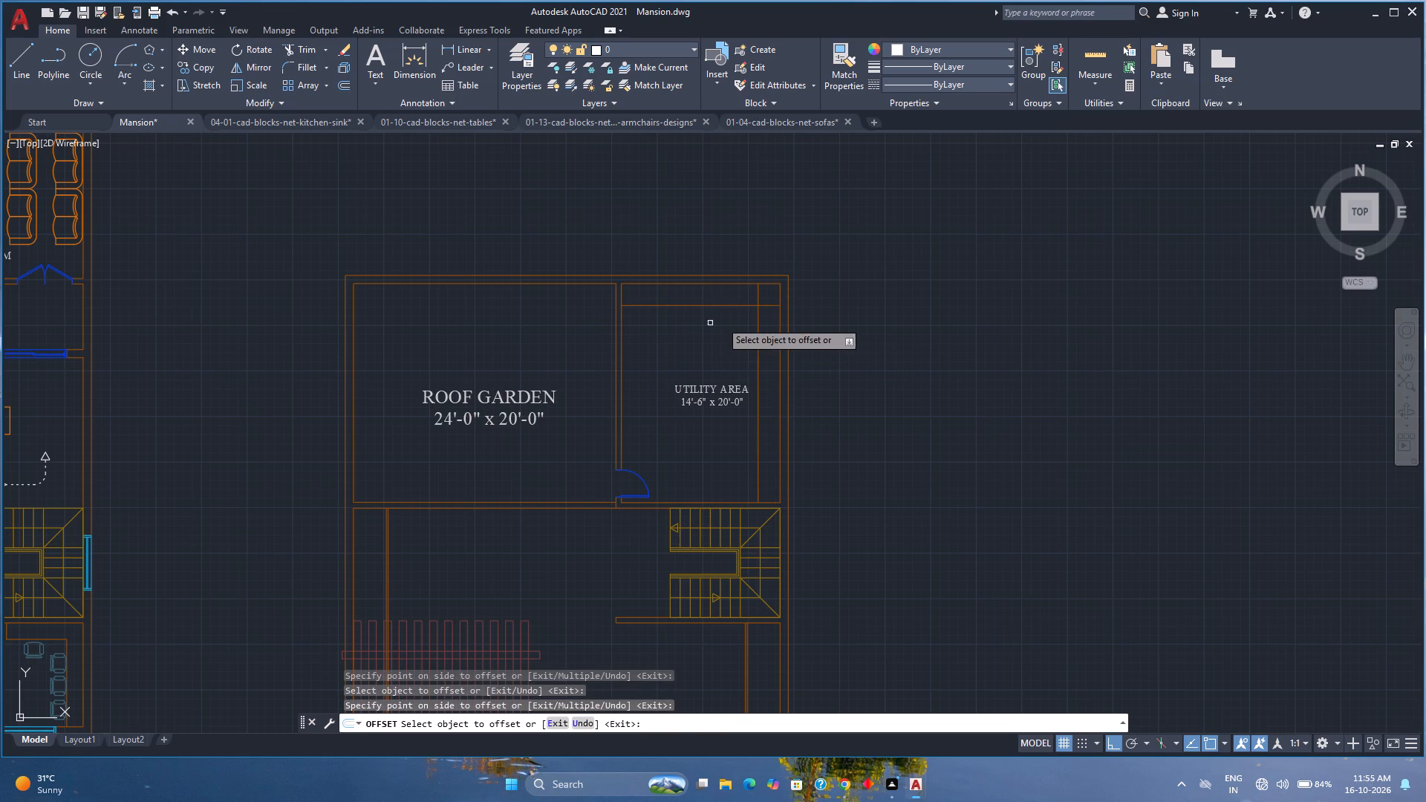
# Offset the utility area's new east line 10' west and its new north line 12' south.
pyautogui.click(758, 330)
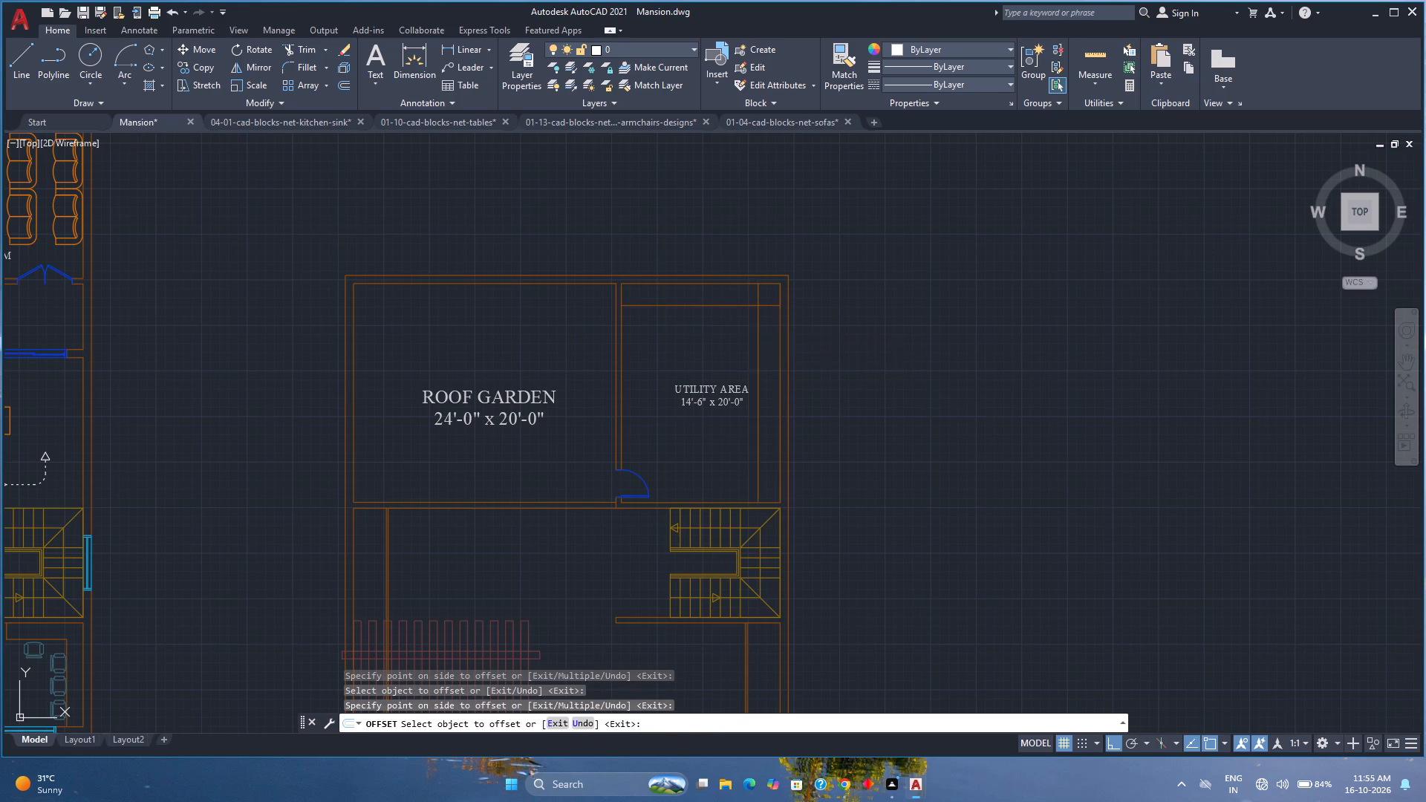
pyautogui.write("10'")
pyautogui.press('Return')
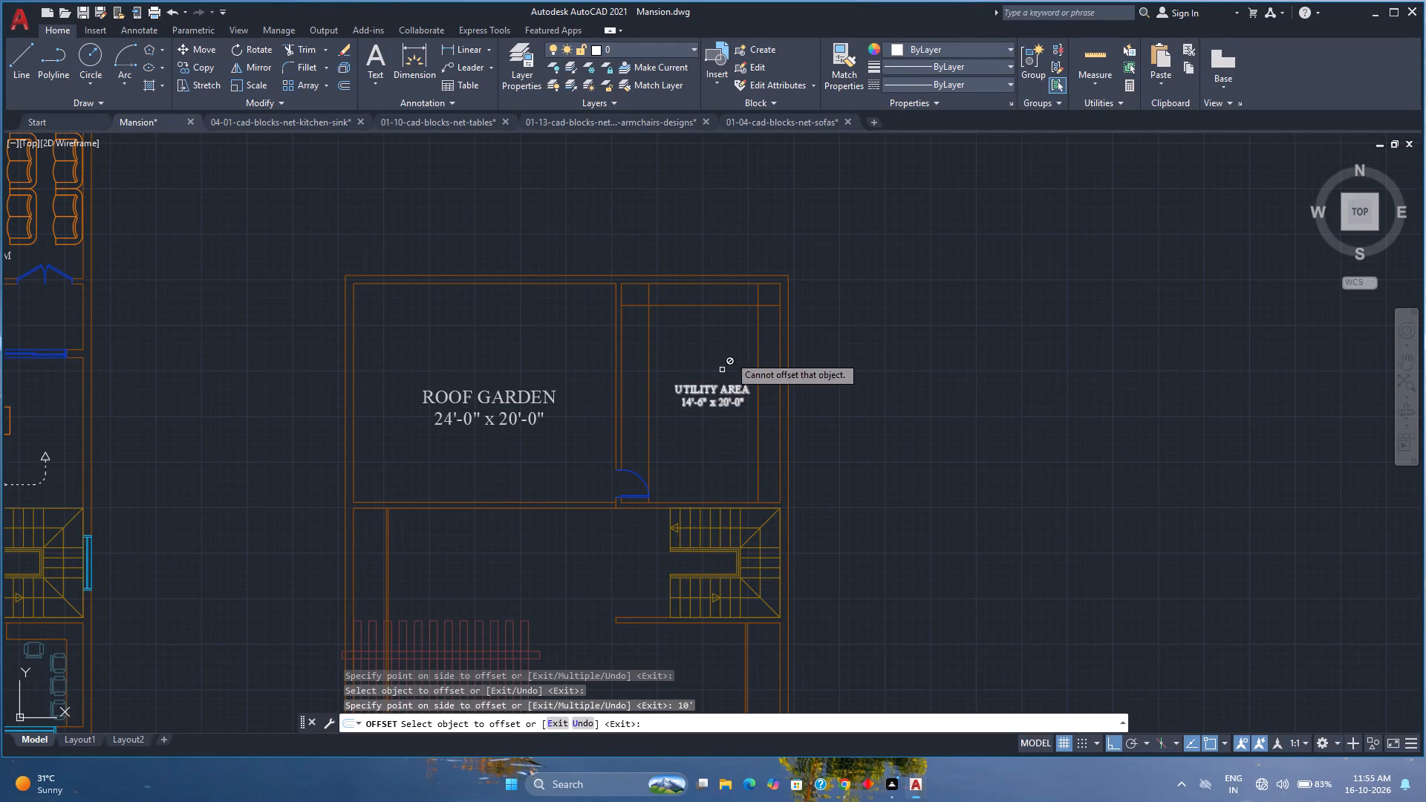
pyautogui.click(721, 306)
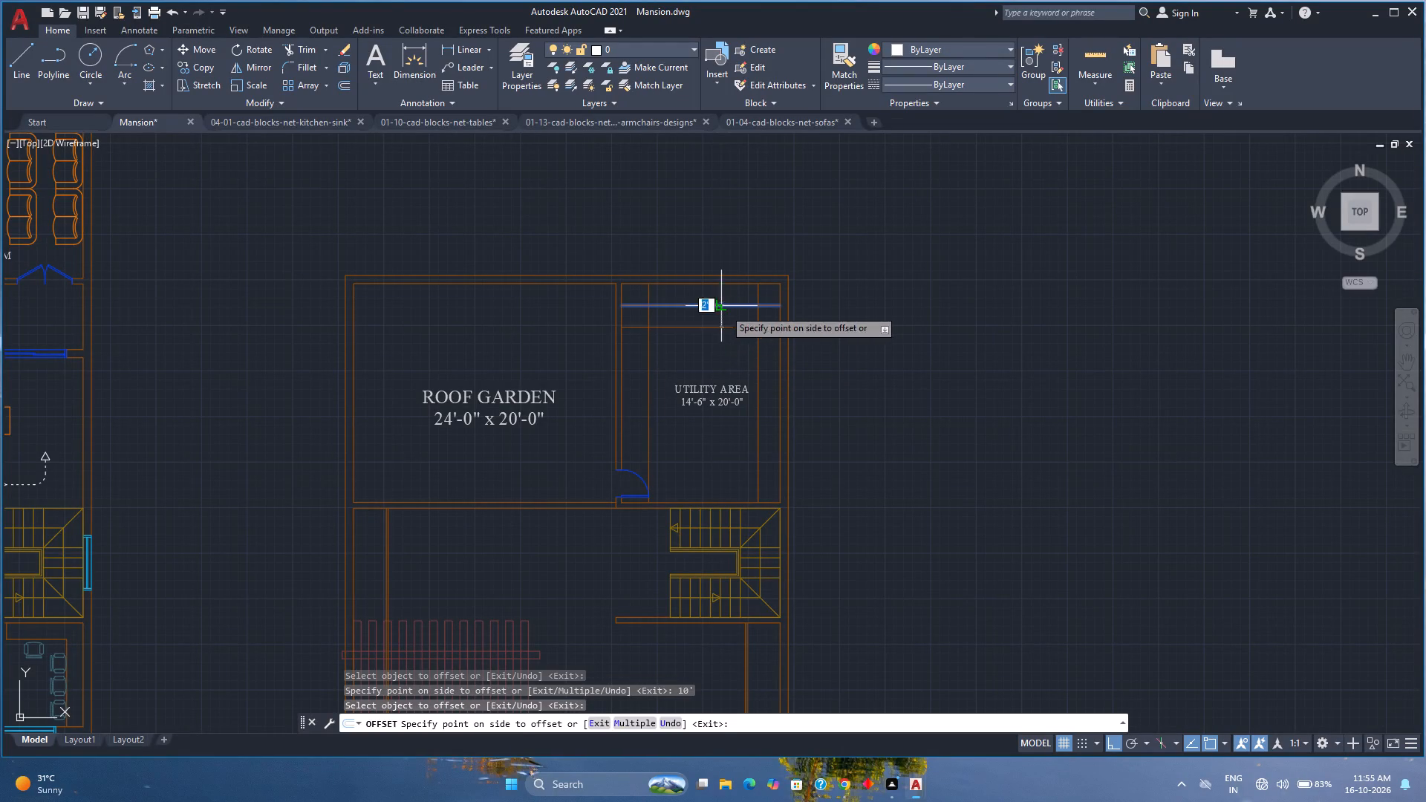
pyautogui.write("12'")
pyautogui.press('Return')
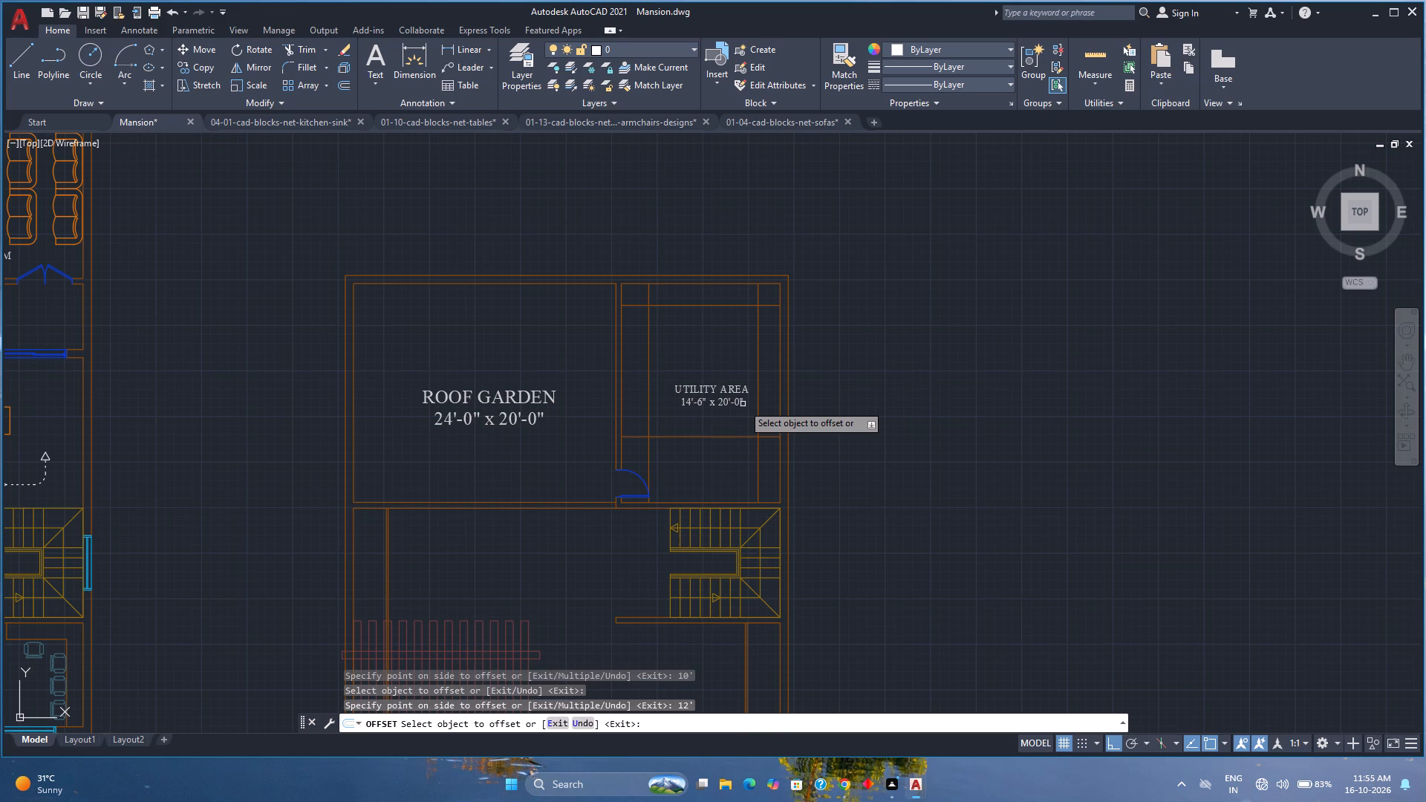
pyautogui.press('Escape')
# Trim the utility area's north offset line west of the 10' offset line, and that vertical line between the two horizontal offsets.
pyautogui.write('TR')
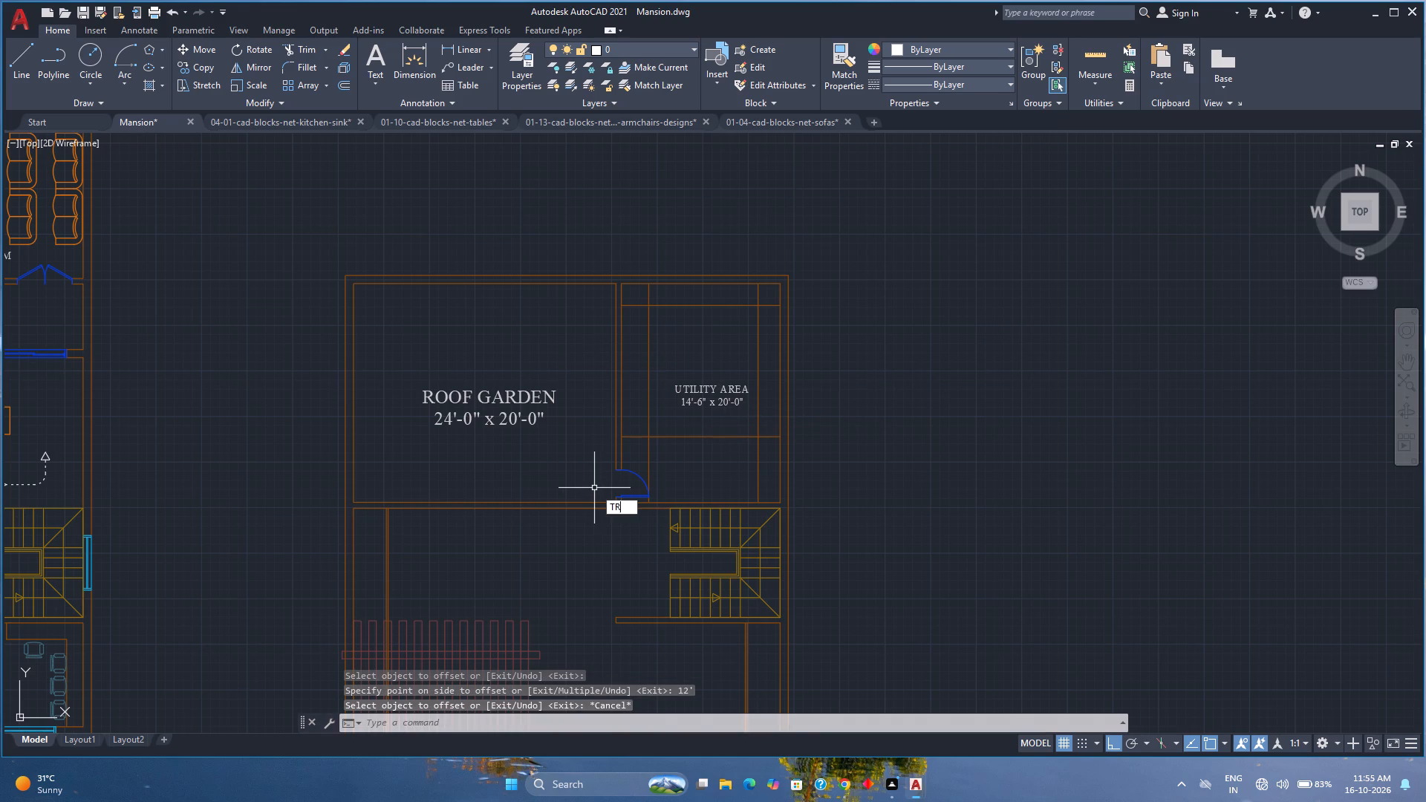
pyautogui.press('Return')
pyautogui.scroll(2, 619, 466)
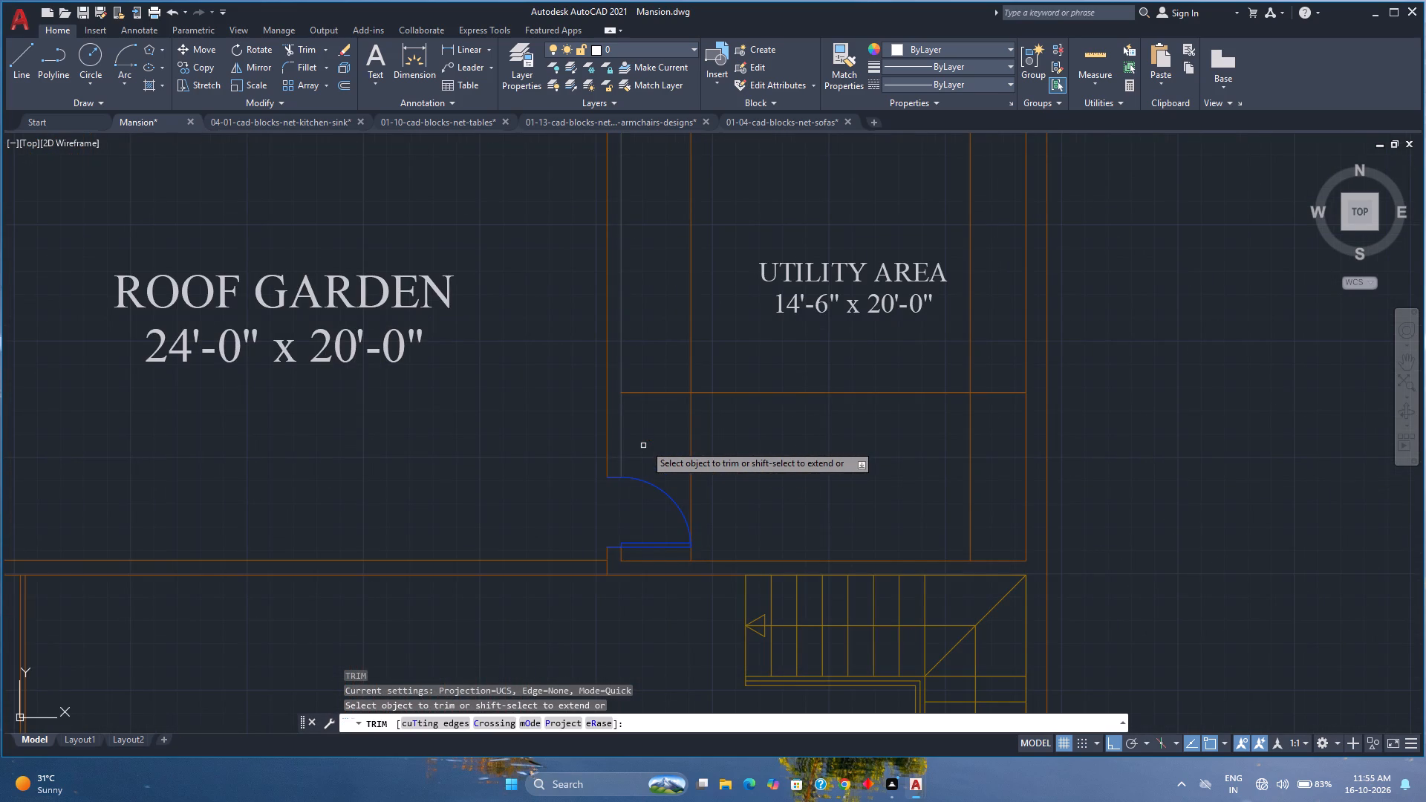
pyautogui.scroll(-3, 820, 278)
pyautogui.scroll(1, 820, 278)
pyautogui.scroll(-3, 822, 307)
pyautogui.moveTo(821, 307); pyautogui.dragTo(826, 307, button='middle')
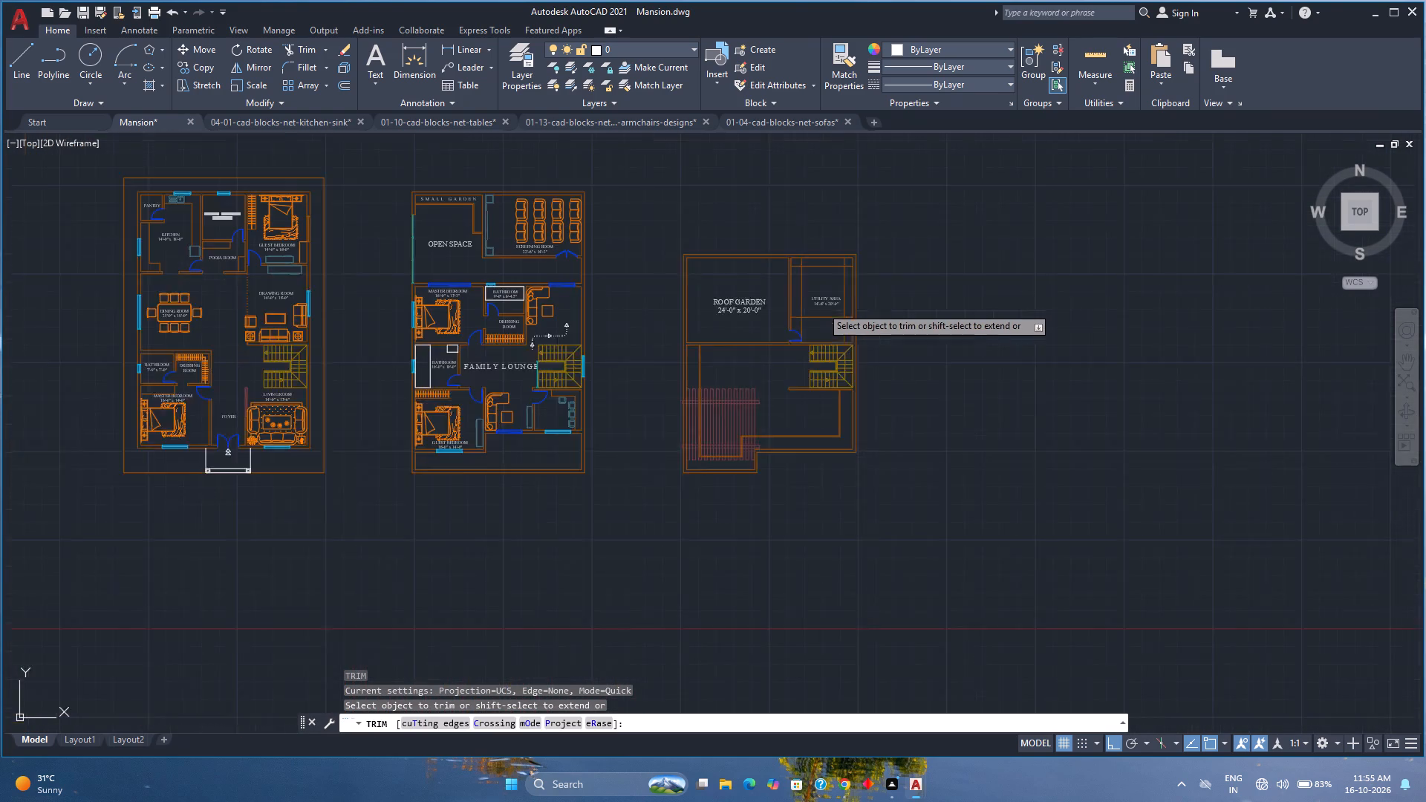
pyautogui.moveTo(826, 307); pyautogui.dragTo(705, 422, button='middle')
pyautogui.scroll(2, 668, 368)
pyautogui.click(697, 400)
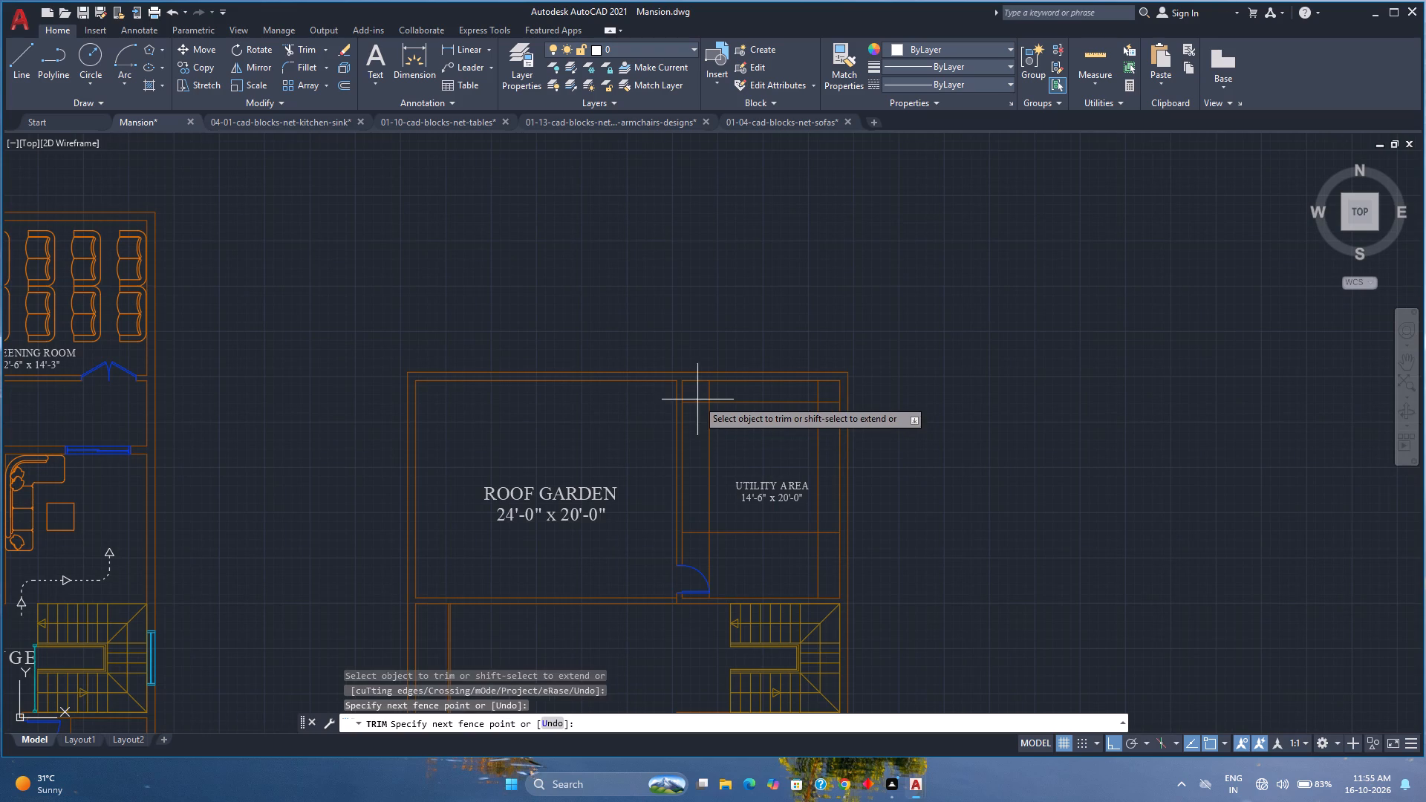
pyautogui.click(716, 426)
pyautogui.click(746, 562)
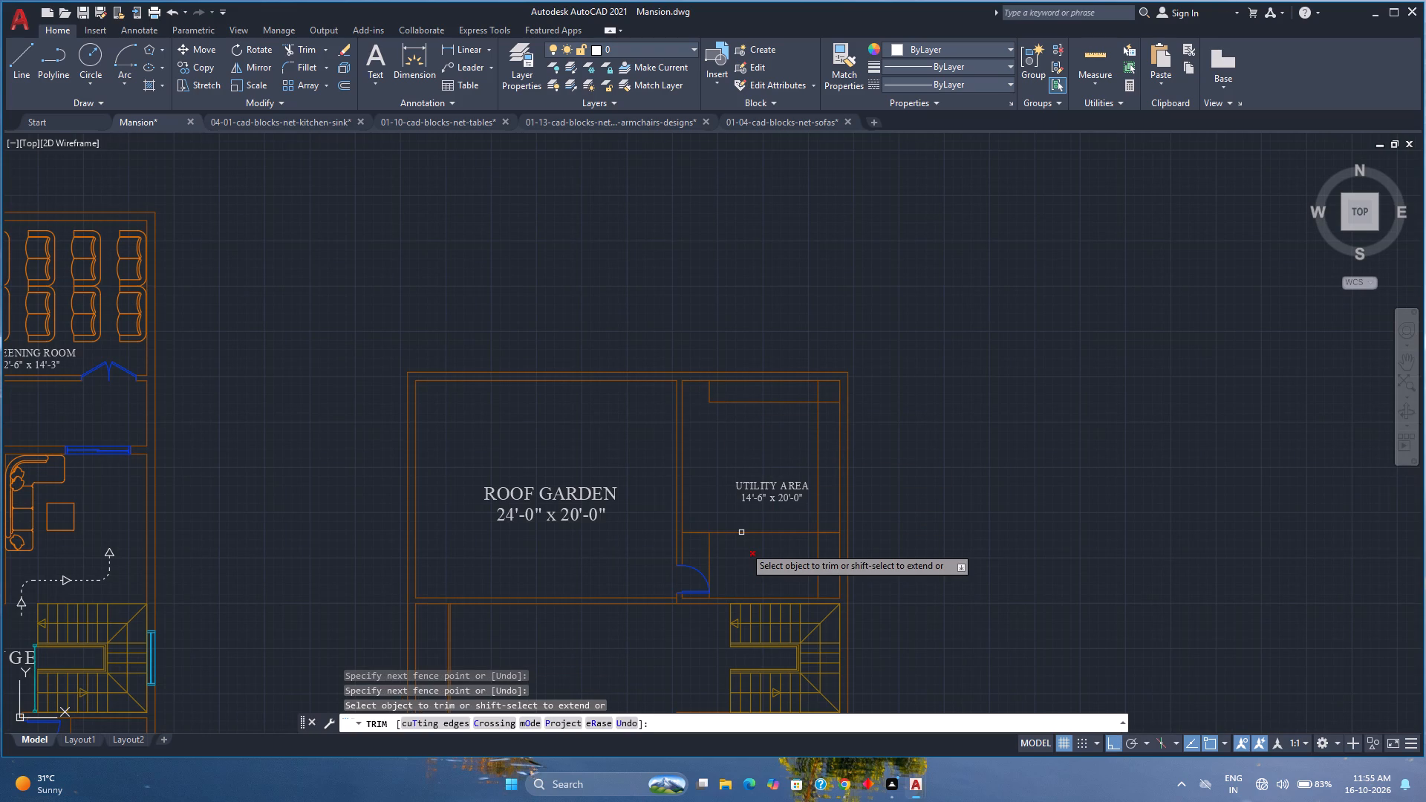
# Trim the rest of the 10' offset line near the door and the 12' offset line west of the east strip.
pyautogui.scroll(-3, 629, 453)
pyautogui.scroll(3, 629, 453)
pyautogui.scroll(-3, 629, 453)
pyautogui.scroll(3, 629, 453)
pyautogui.click(729, 550)
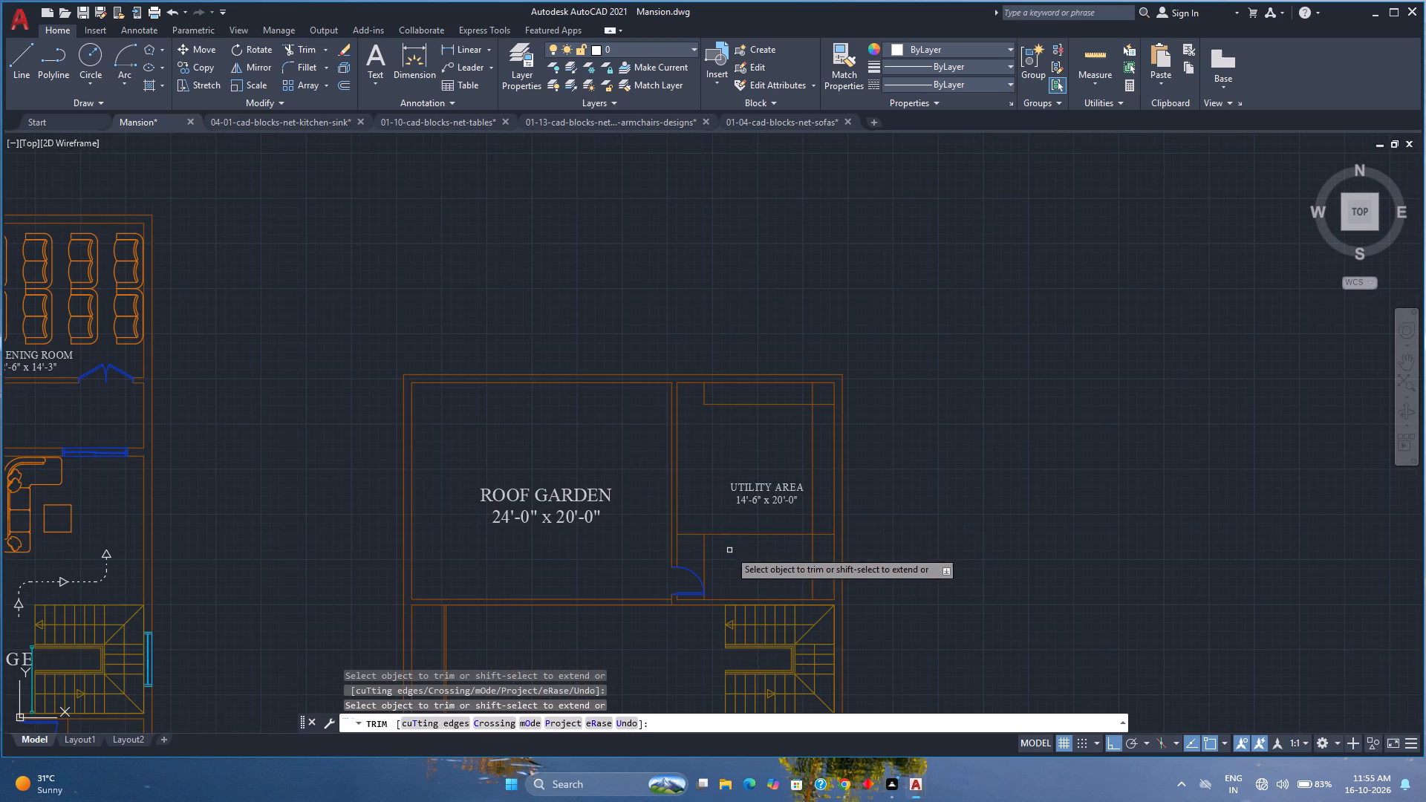
pyautogui.click(693, 508)
pyautogui.click(714, 550)
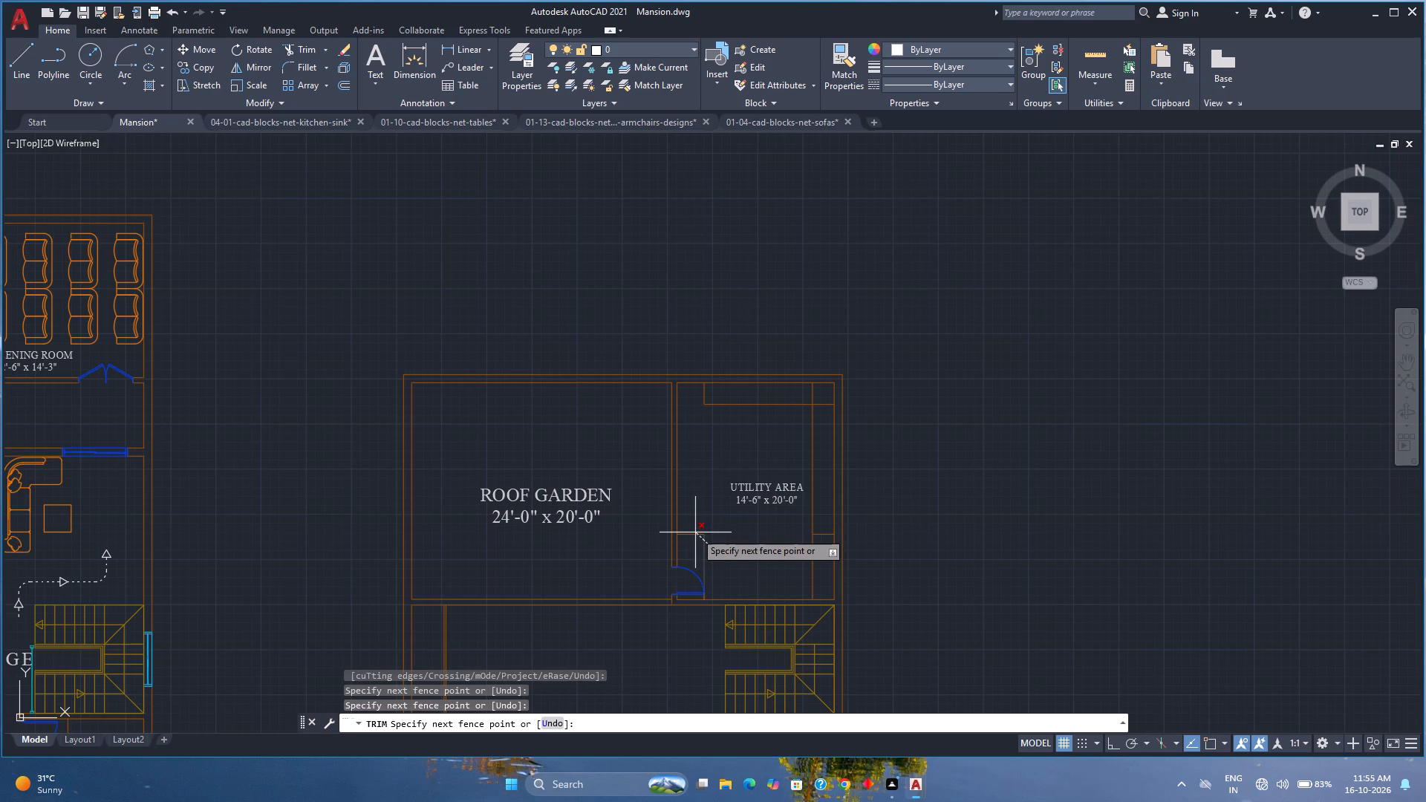
pyautogui.click(692, 527)
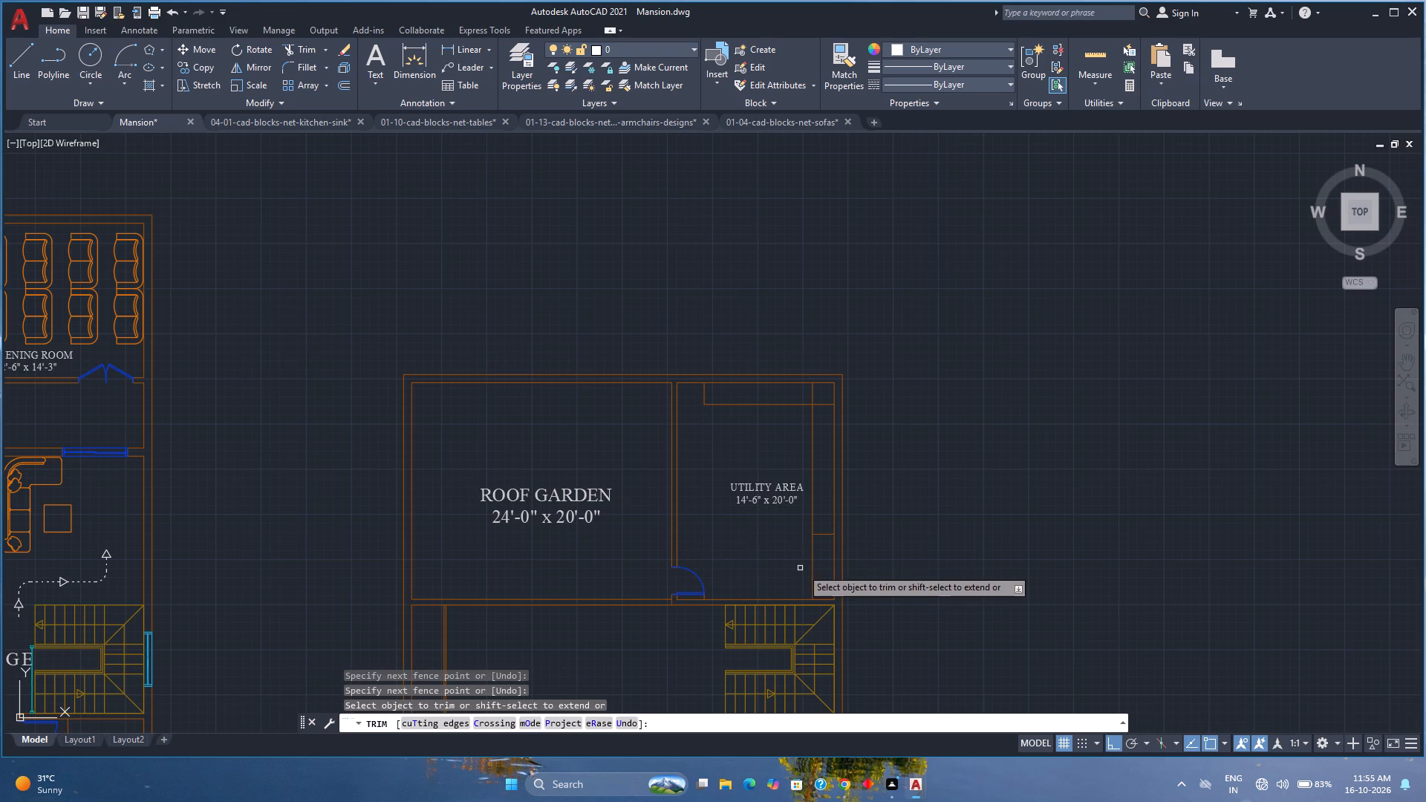
# Trim the east strip's front line south of the 12' offset line and the leftover short line below the utility area's door.
pyautogui.click(821, 557)
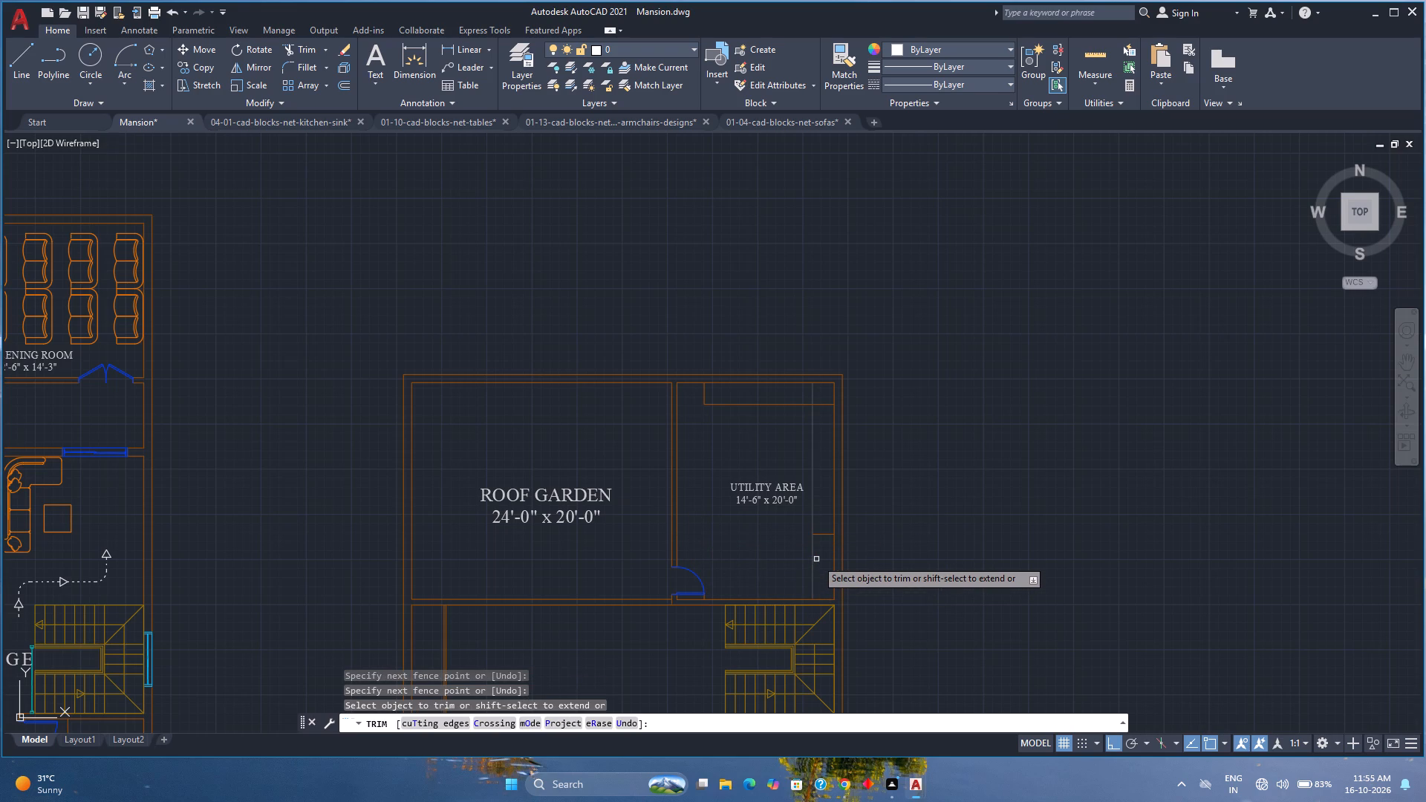
pyautogui.scroll(-4, 538, 498)
pyautogui.scroll(4, 538, 498)
pyautogui.scroll(-4, 538, 498)
pyautogui.scroll(4, 538, 498)
pyautogui.scroll(-1, 538, 498)
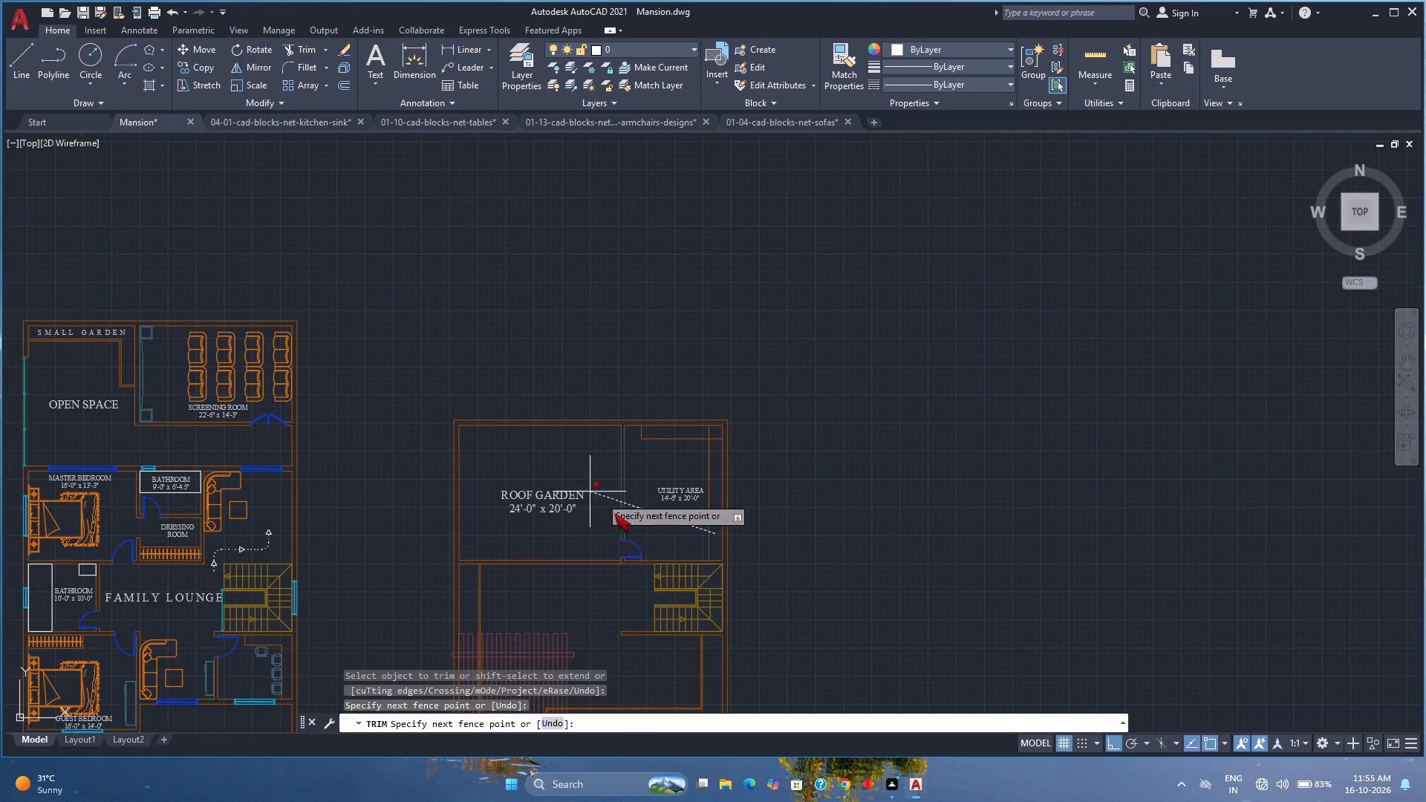
pyautogui.scroll(3, 641, 564)
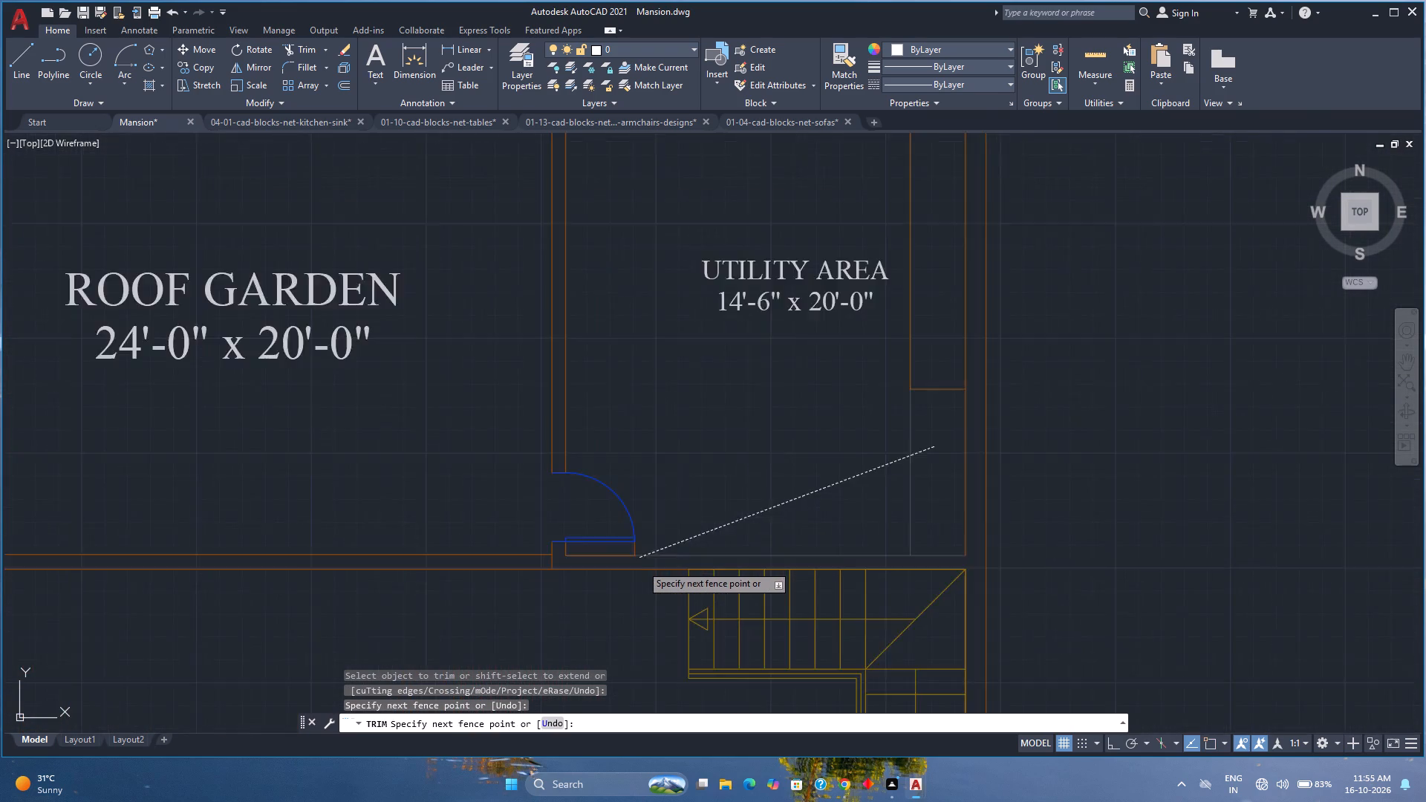
pyautogui.scroll(2, 641, 564)
pyautogui.scroll(-2, 610, 538)
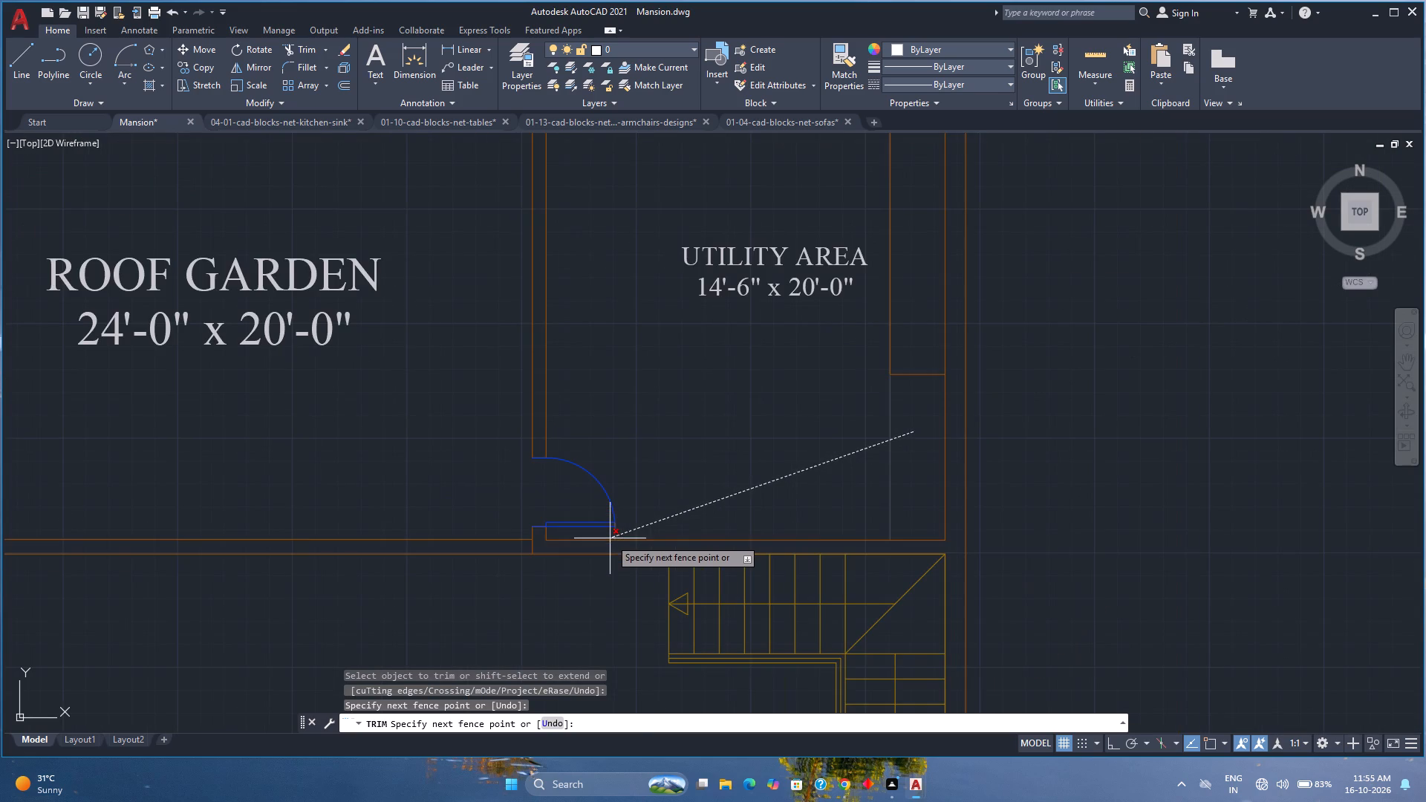
pyautogui.click(610, 538)
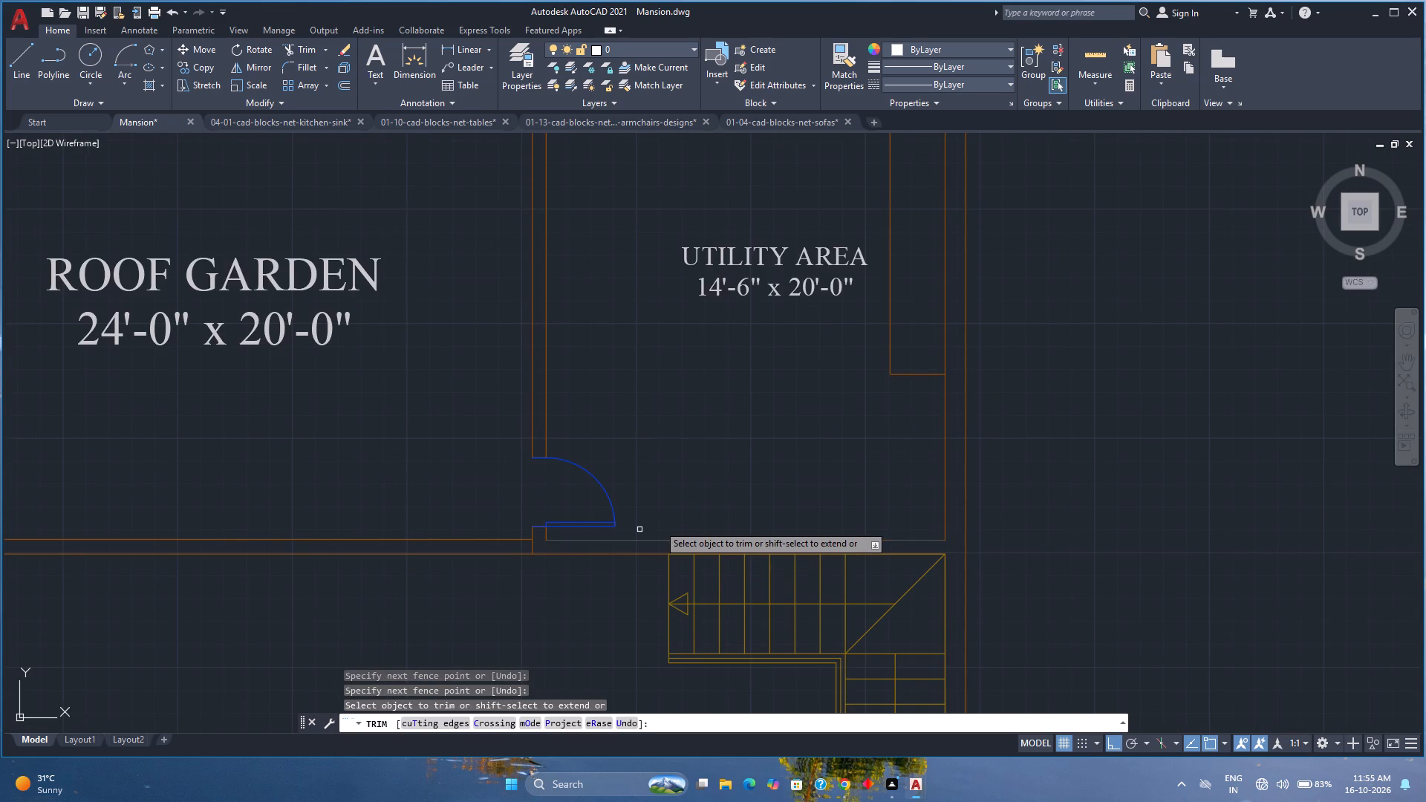
pyautogui.scroll(-3, 893, 397)
pyautogui.scroll(2, 893, 397)
pyautogui.scroll(-2, 893, 397)
pyautogui.scroll(1, 893, 397)
pyautogui.press('space')
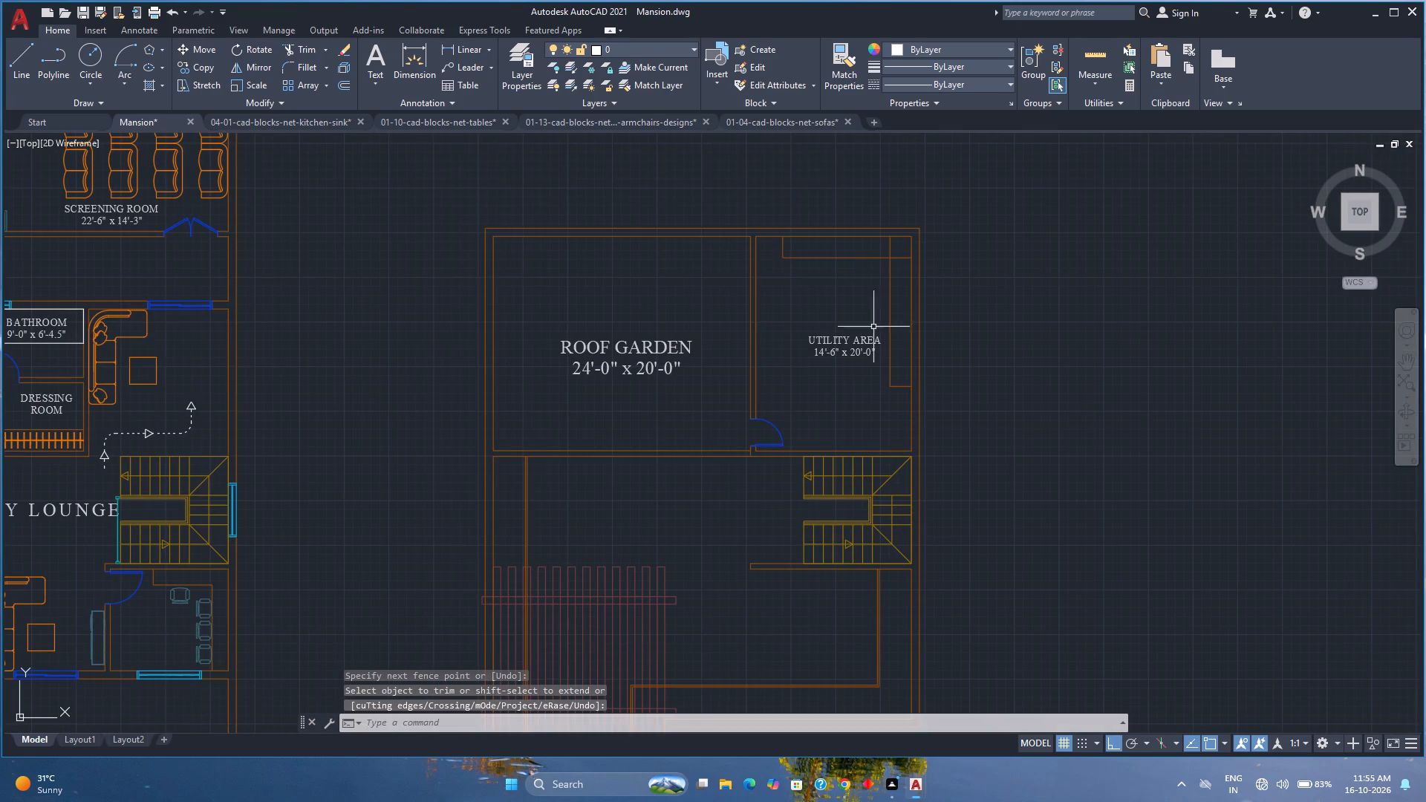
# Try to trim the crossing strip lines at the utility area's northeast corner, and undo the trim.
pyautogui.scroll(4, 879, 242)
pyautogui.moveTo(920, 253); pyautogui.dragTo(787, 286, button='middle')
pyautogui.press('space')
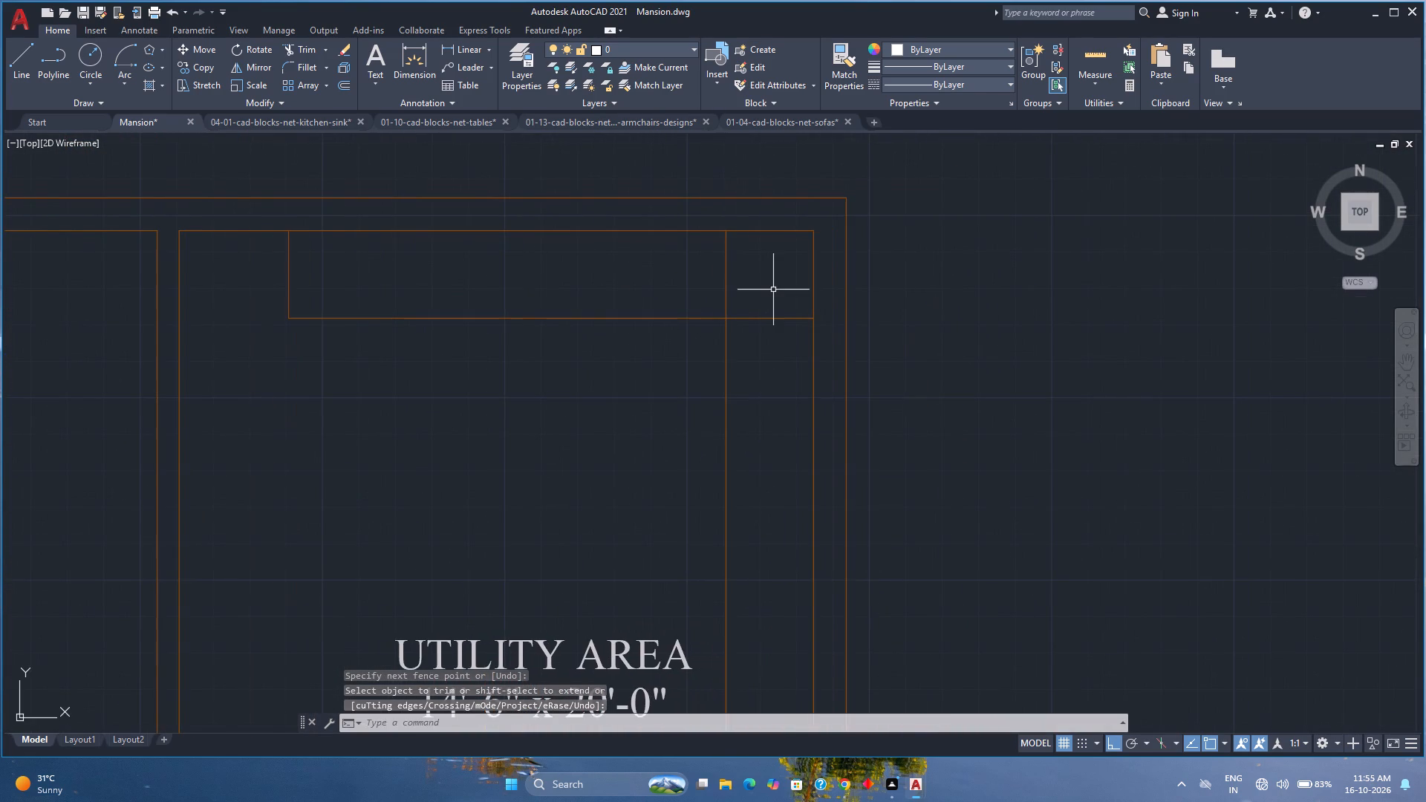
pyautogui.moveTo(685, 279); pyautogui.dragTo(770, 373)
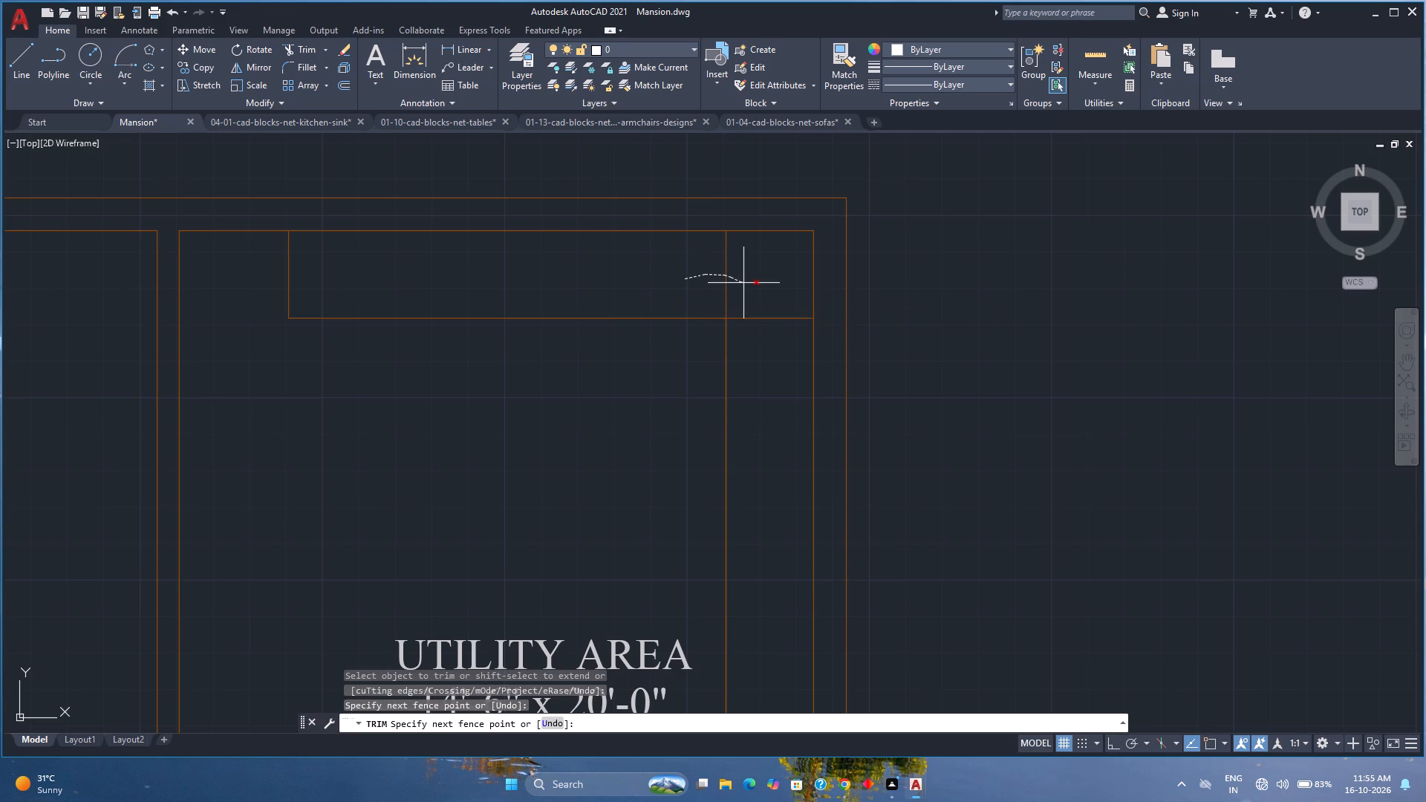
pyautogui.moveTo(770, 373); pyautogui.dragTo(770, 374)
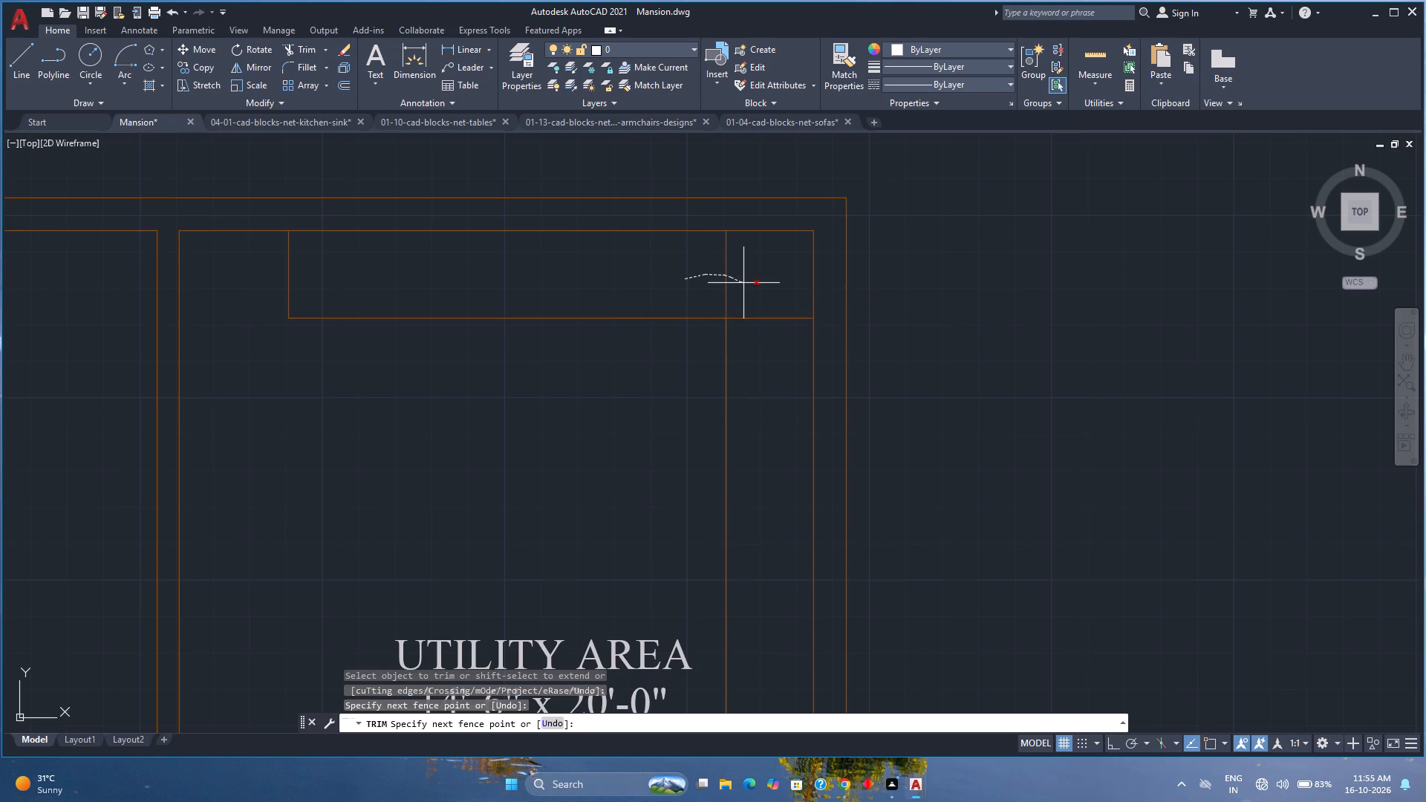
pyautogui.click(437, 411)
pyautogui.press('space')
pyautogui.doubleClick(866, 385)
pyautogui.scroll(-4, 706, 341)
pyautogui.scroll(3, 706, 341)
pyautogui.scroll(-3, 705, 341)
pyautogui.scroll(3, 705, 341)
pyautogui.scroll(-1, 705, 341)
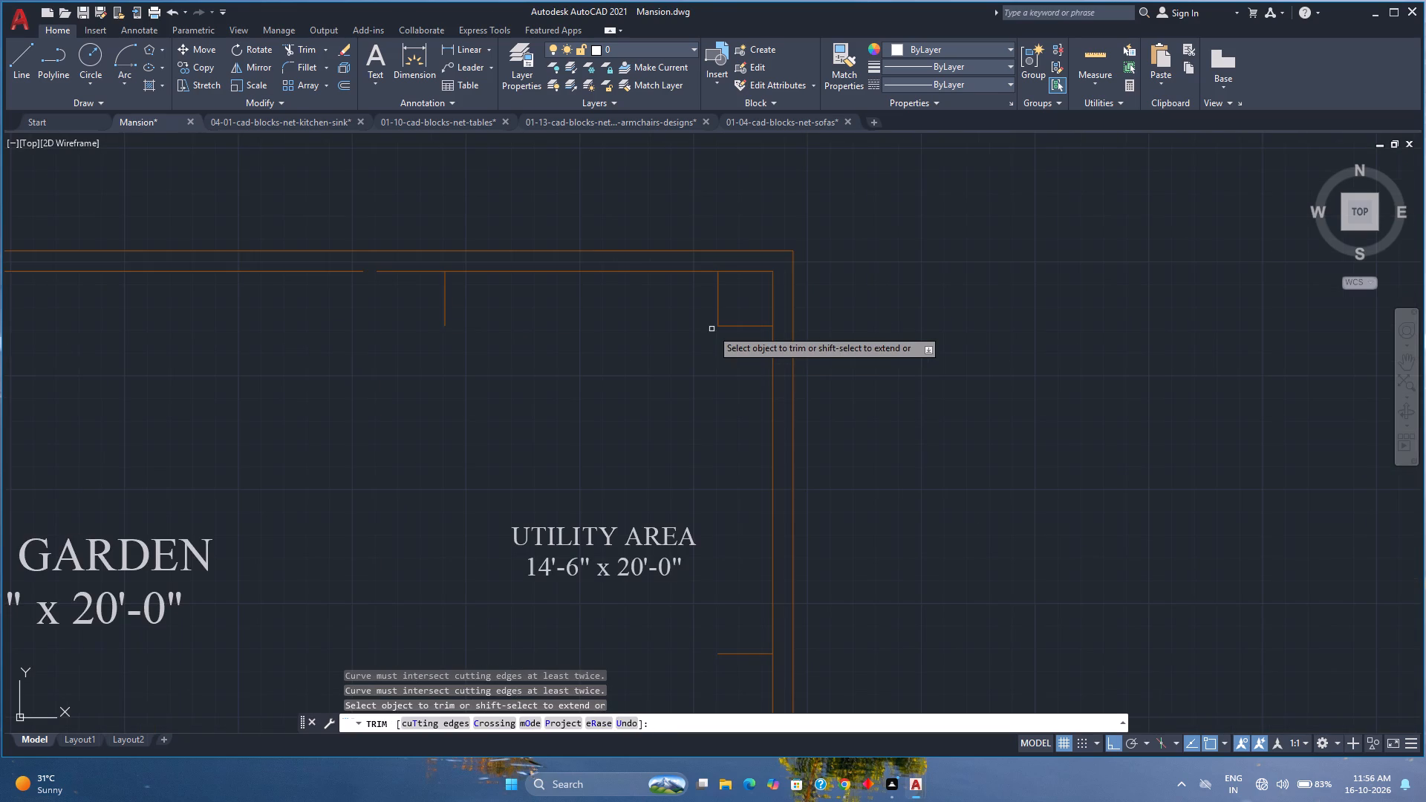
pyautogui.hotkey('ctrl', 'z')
# Trim both strip front lines where they cross inside the utility area's northeast corner, leaving one L-shaped outline.
pyautogui.moveTo(716, 280); pyautogui.dragTo(806, 371)
pyautogui.scroll(-3, 806, 371)
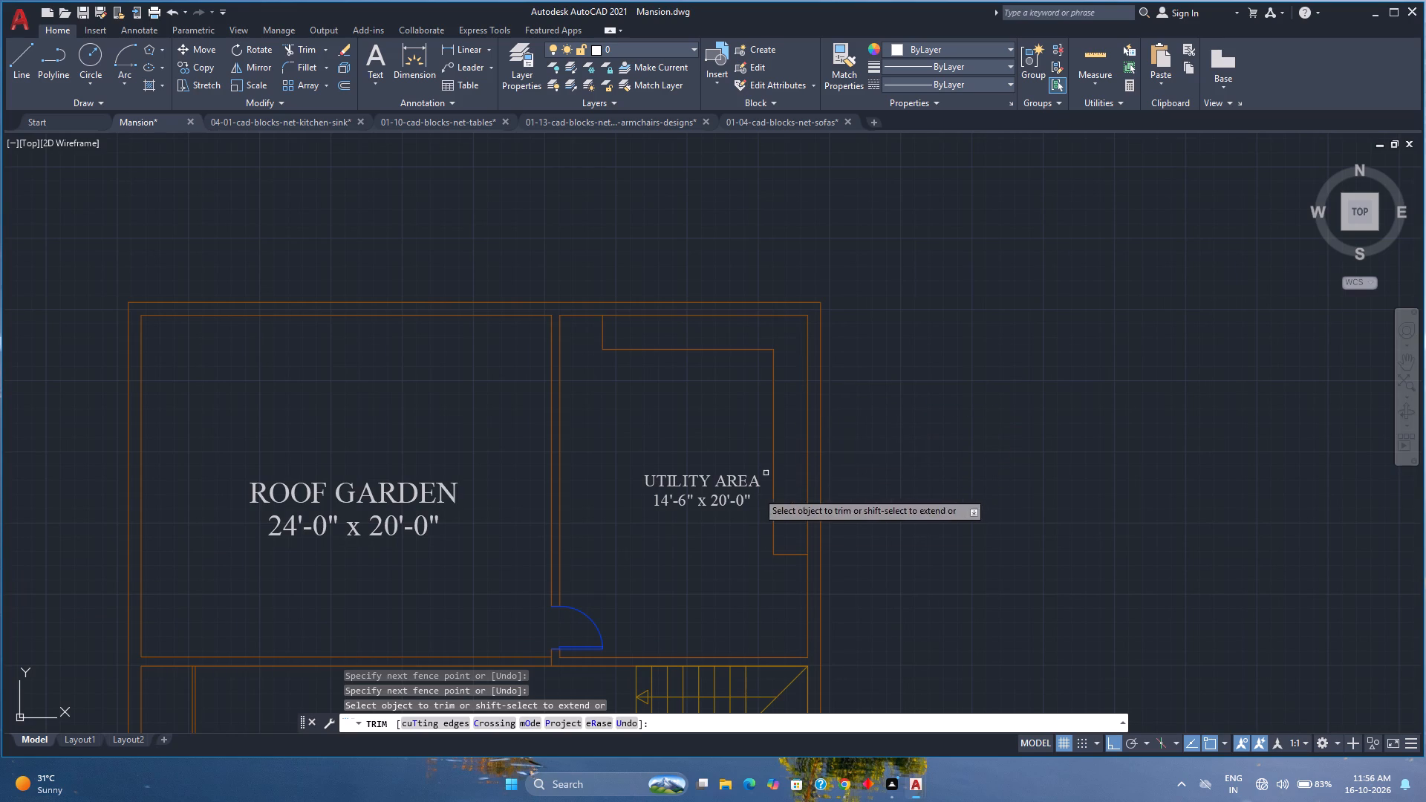
pyautogui.press('space')
# Save the drawing.
pyautogui.scroll(-1, 606, 599)
pyautogui.moveTo(604, 598); pyautogui.dragTo(595, 595, button='middle')
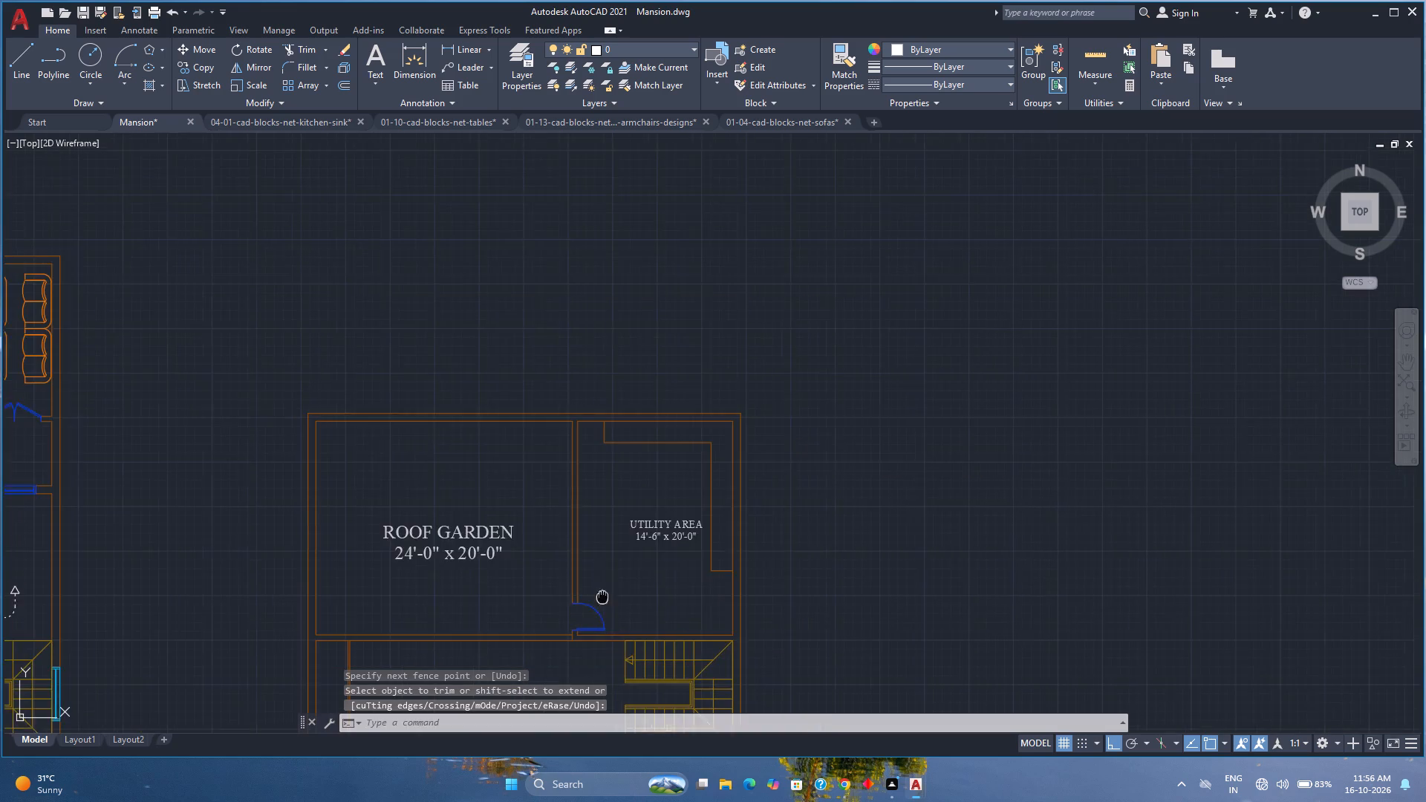
pyautogui.moveTo(595, 595); pyautogui.dragTo(582, 494, button='middle')
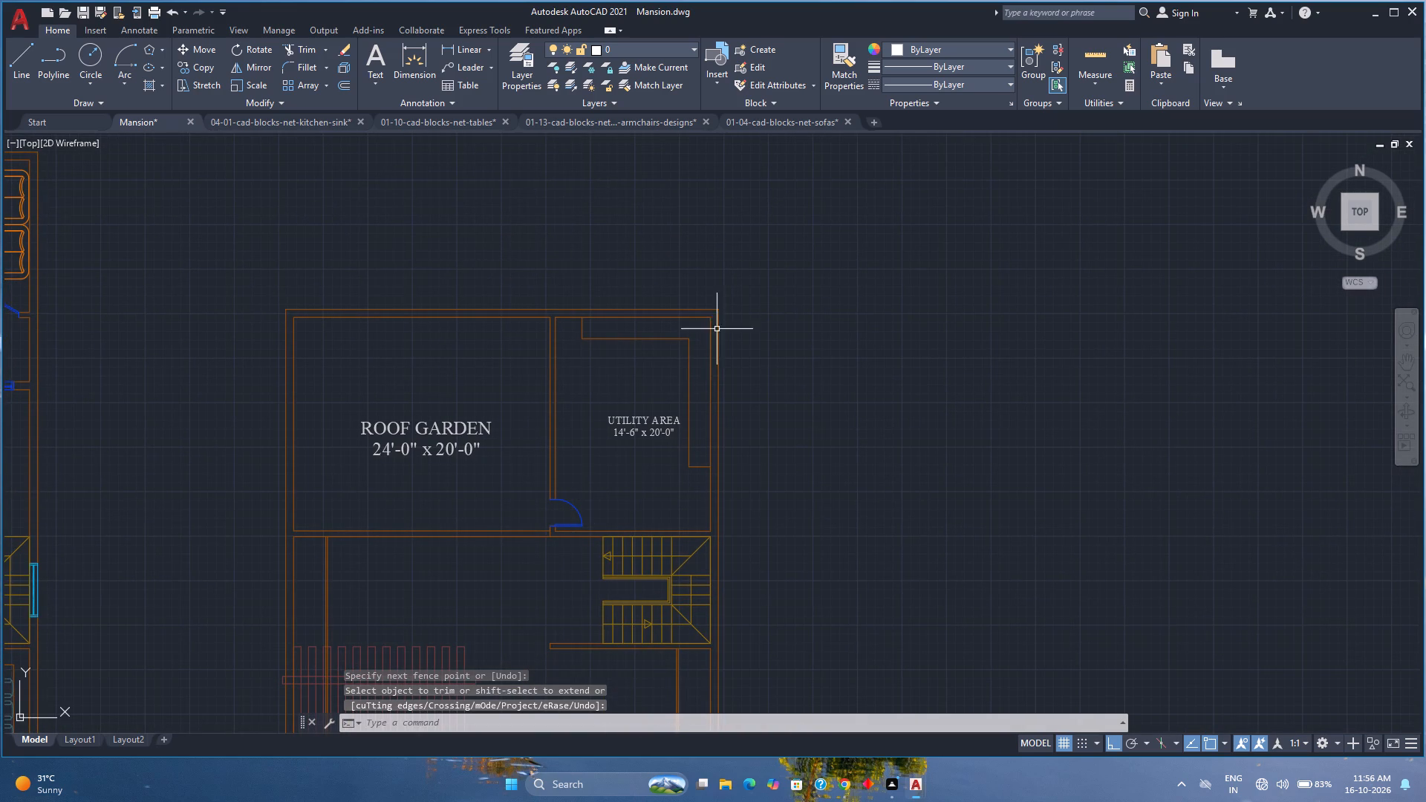
pyautogui.hotkey('ctrl', 's')
# Copy the ground-floor kitchen's sink and square appliance from the kitchen's northeast inner corner to the utility area's northeast inner corner.
pyautogui.moveTo(618, 524); pyautogui.dragTo(607, 467, button='middle')
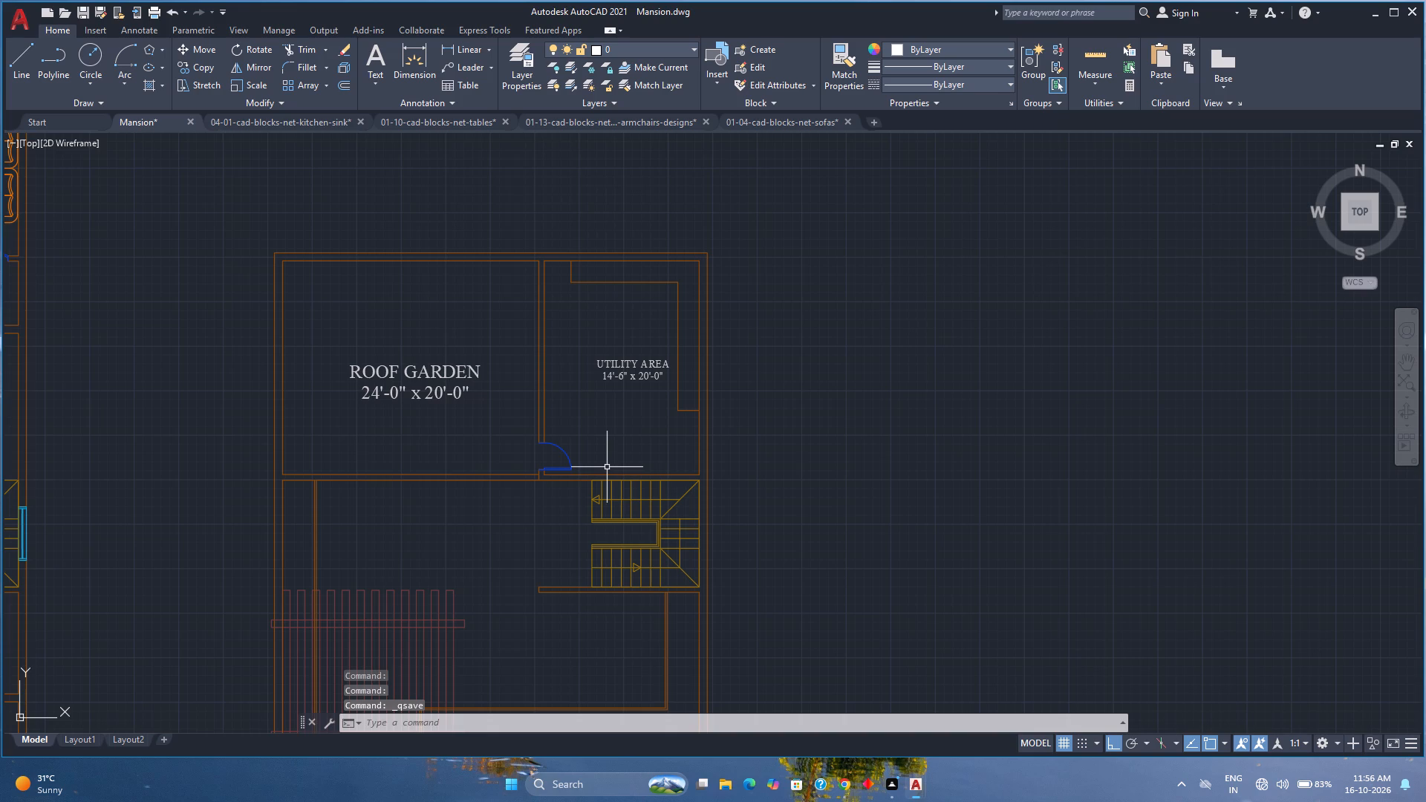
pyautogui.scroll(1, 607, 467)
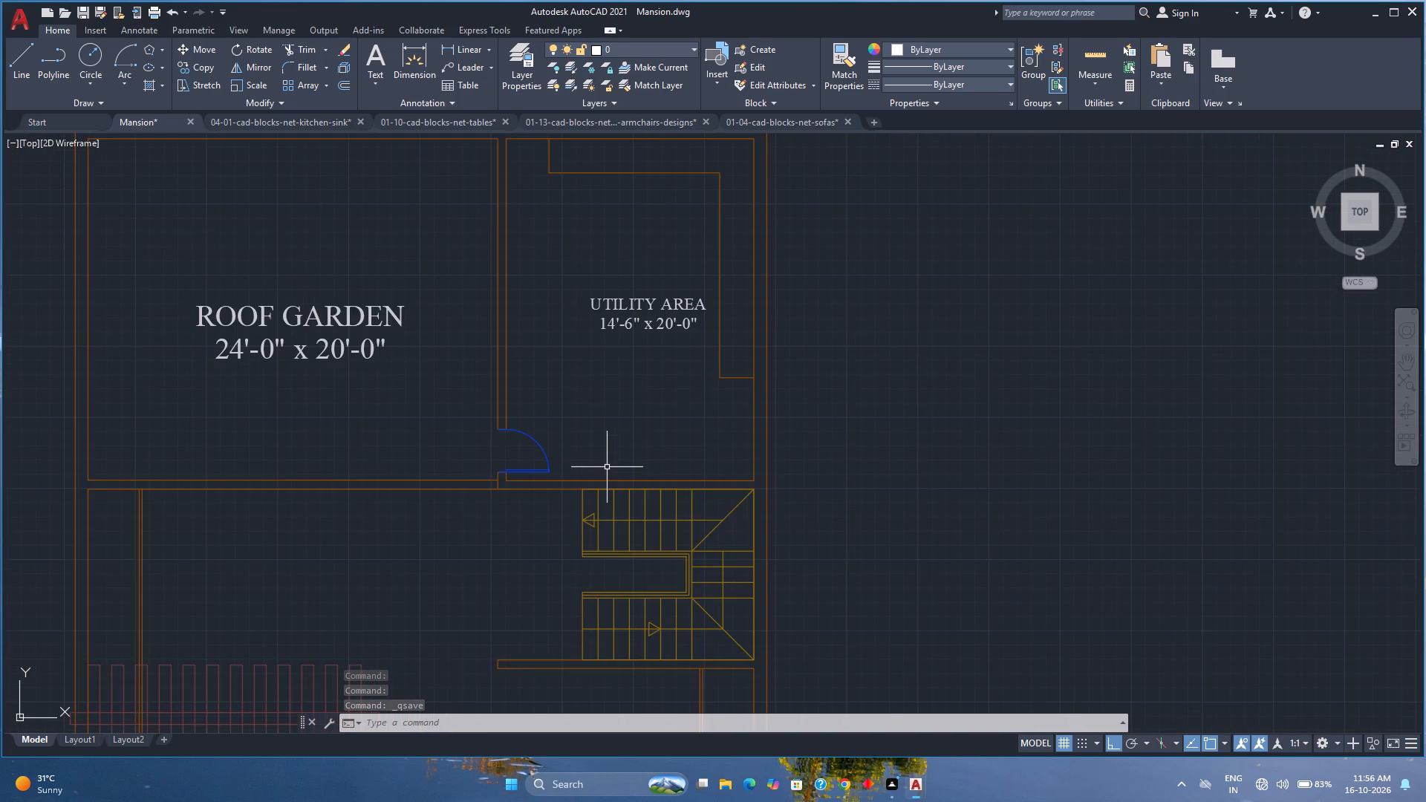
pyautogui.scroll(-1, 607, 467)
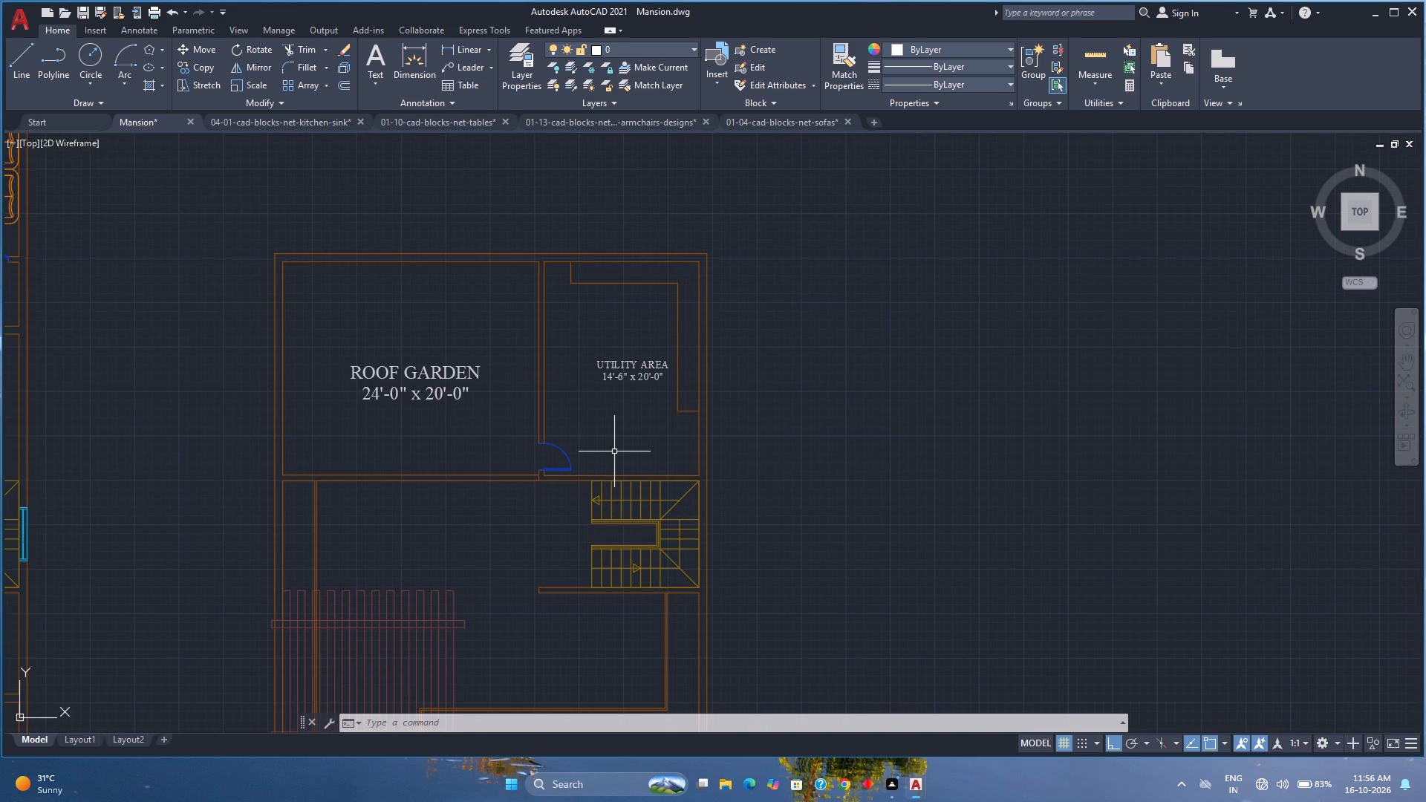
pyautogui.scroll(1, 670, 465)
pyautogui.moveTo(671, 465); pyautogui.dragTo(679, 467, button='middle')
pyautogui.scroll(-2, 678, 463)
pyautogui.scroll(-1, 407, 452)
pyautogui.moveTo(406, 451); pyautogui.dragTo(494, 450, button='middle')
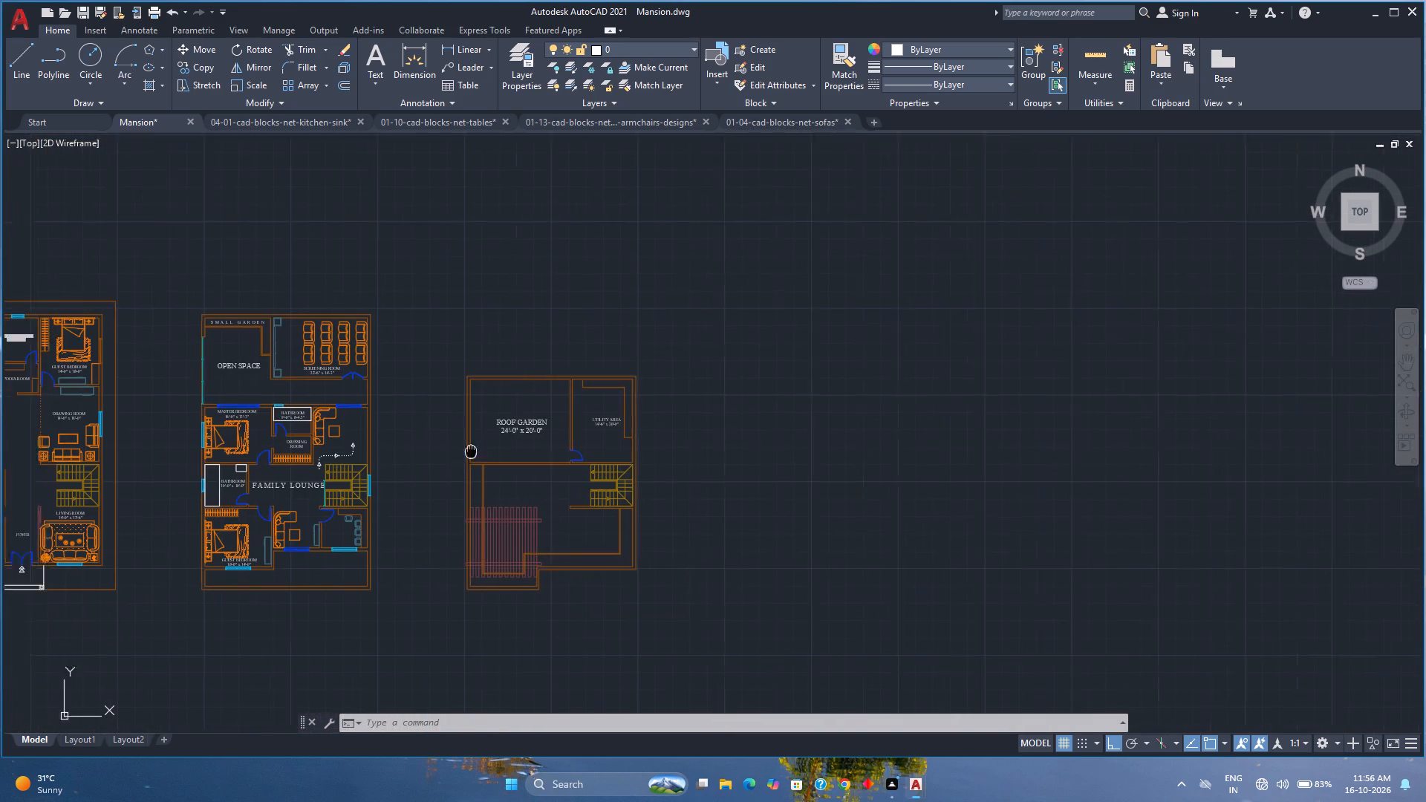
pyautogui.moveTo(494, 450); pyautogui.dragTo(629, 449, button='middle')
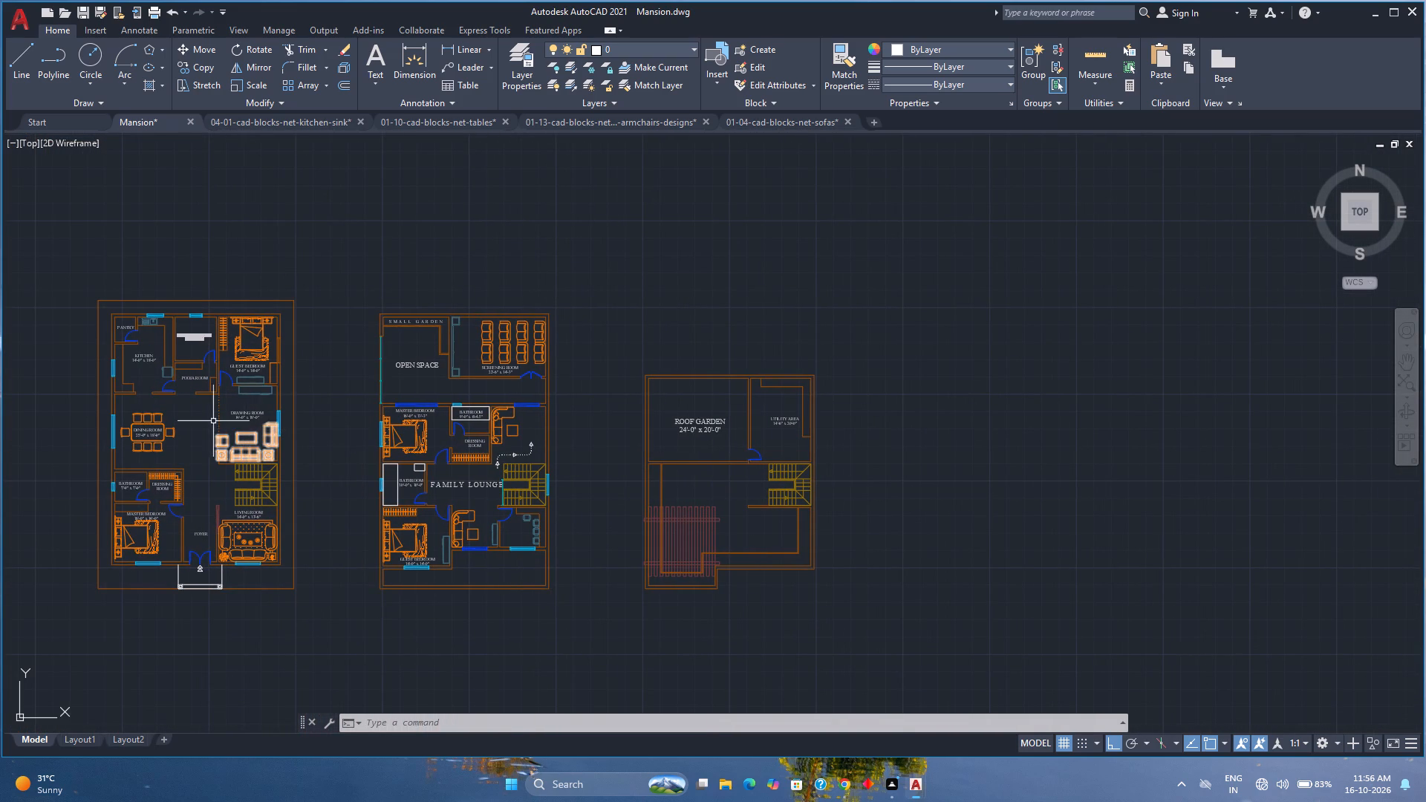
pyautogui.scroll(2, 191, 372)
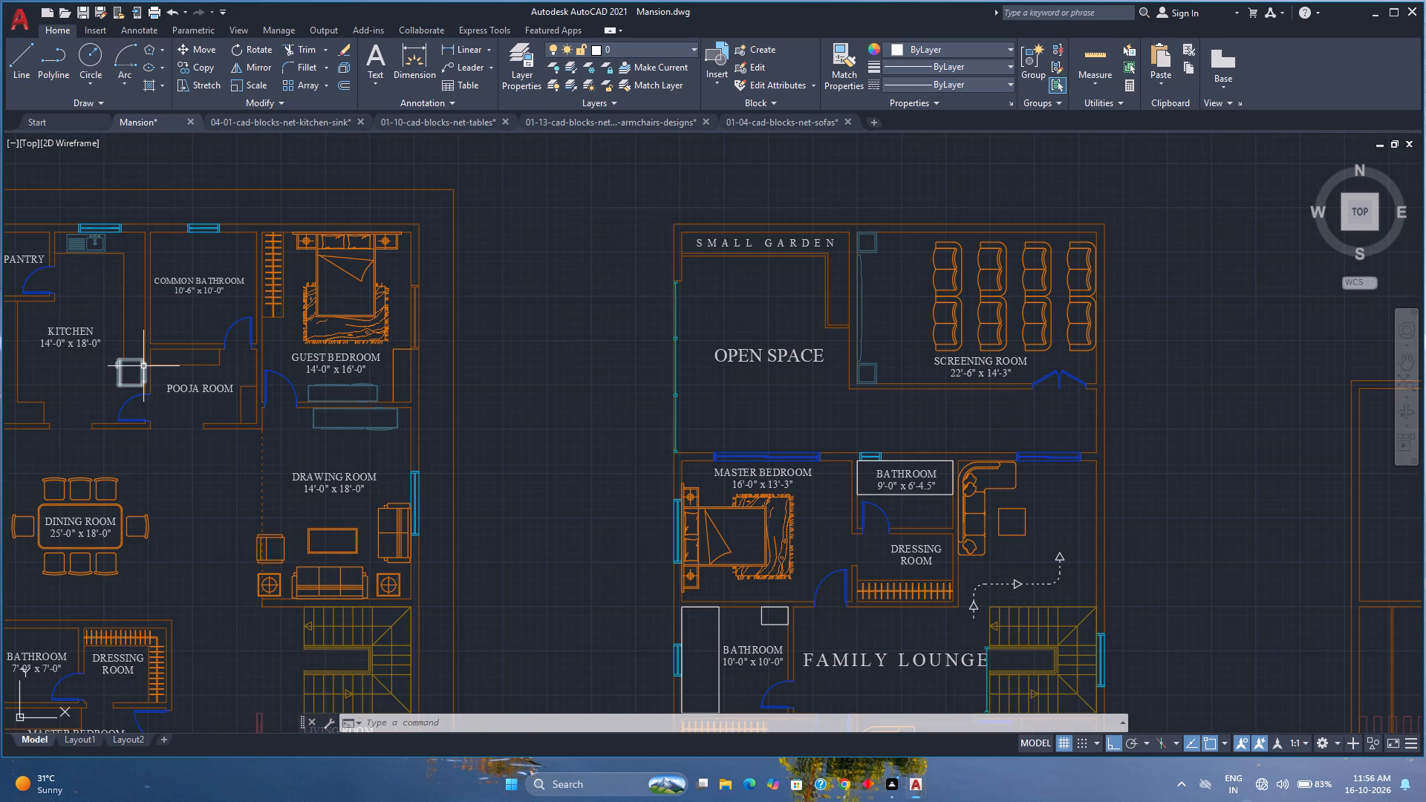
pyautogui.click(143, 366)
pyautogui.click(71, 245)
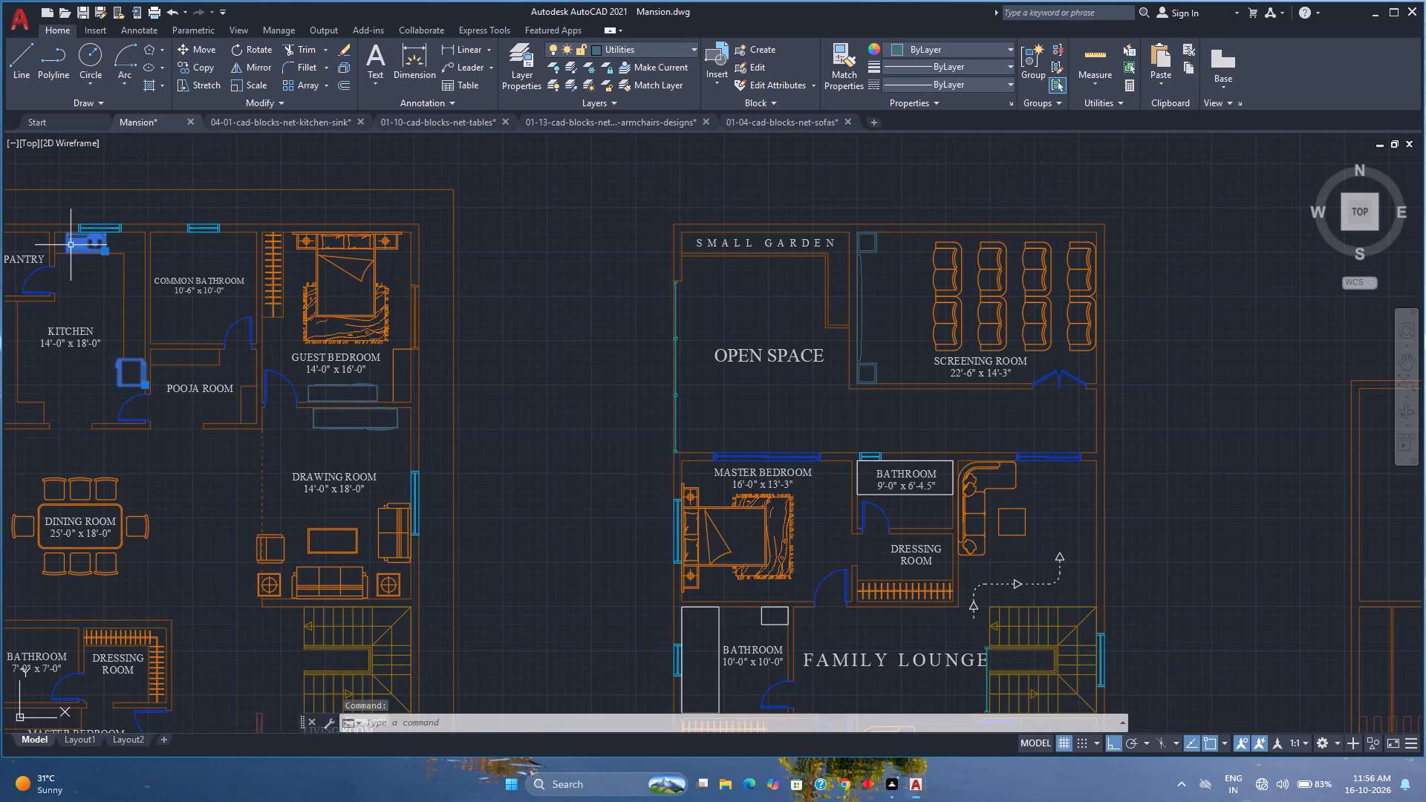
pyautogui.click(203, 68)
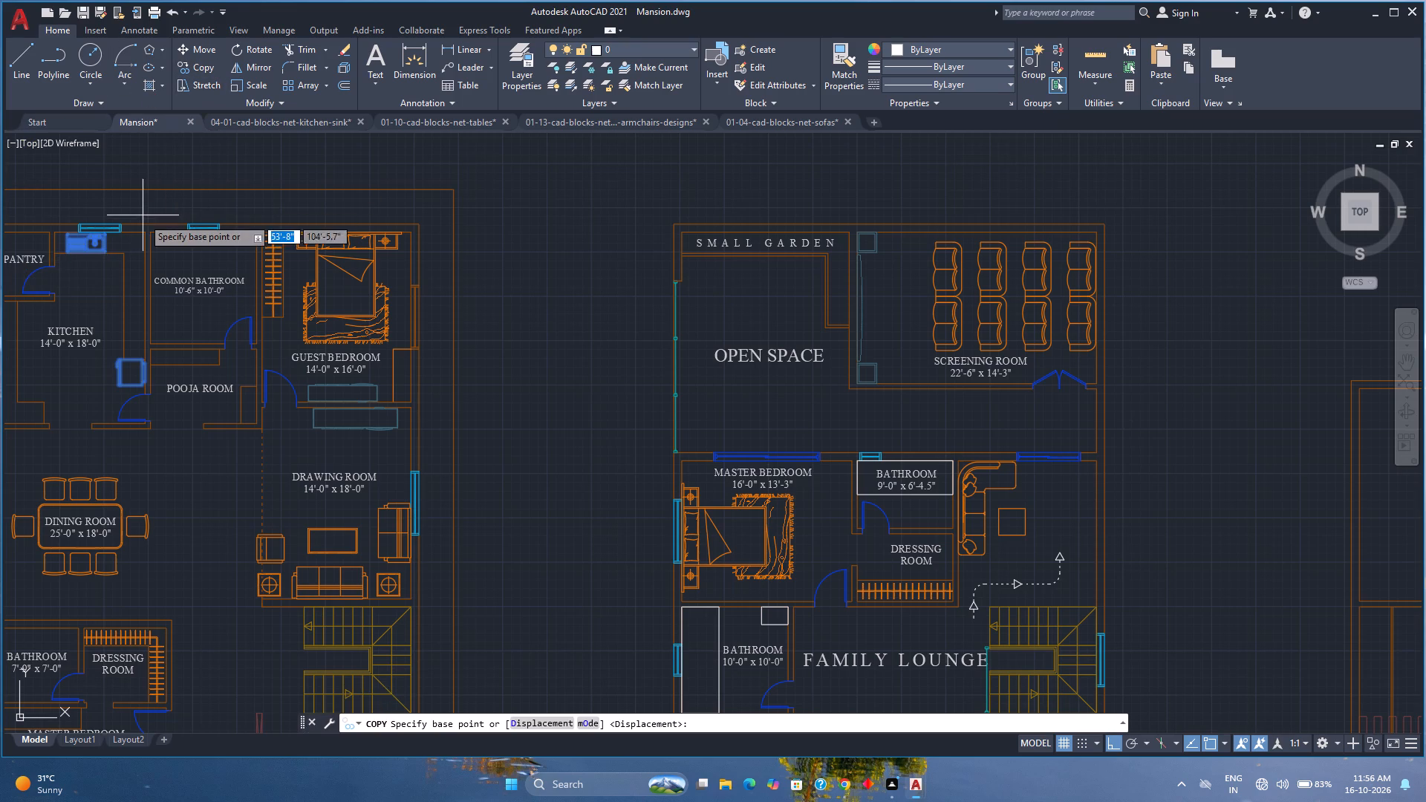
pyautogui.scroll(1, 137, 236)
pyautogui.click(147, 230)
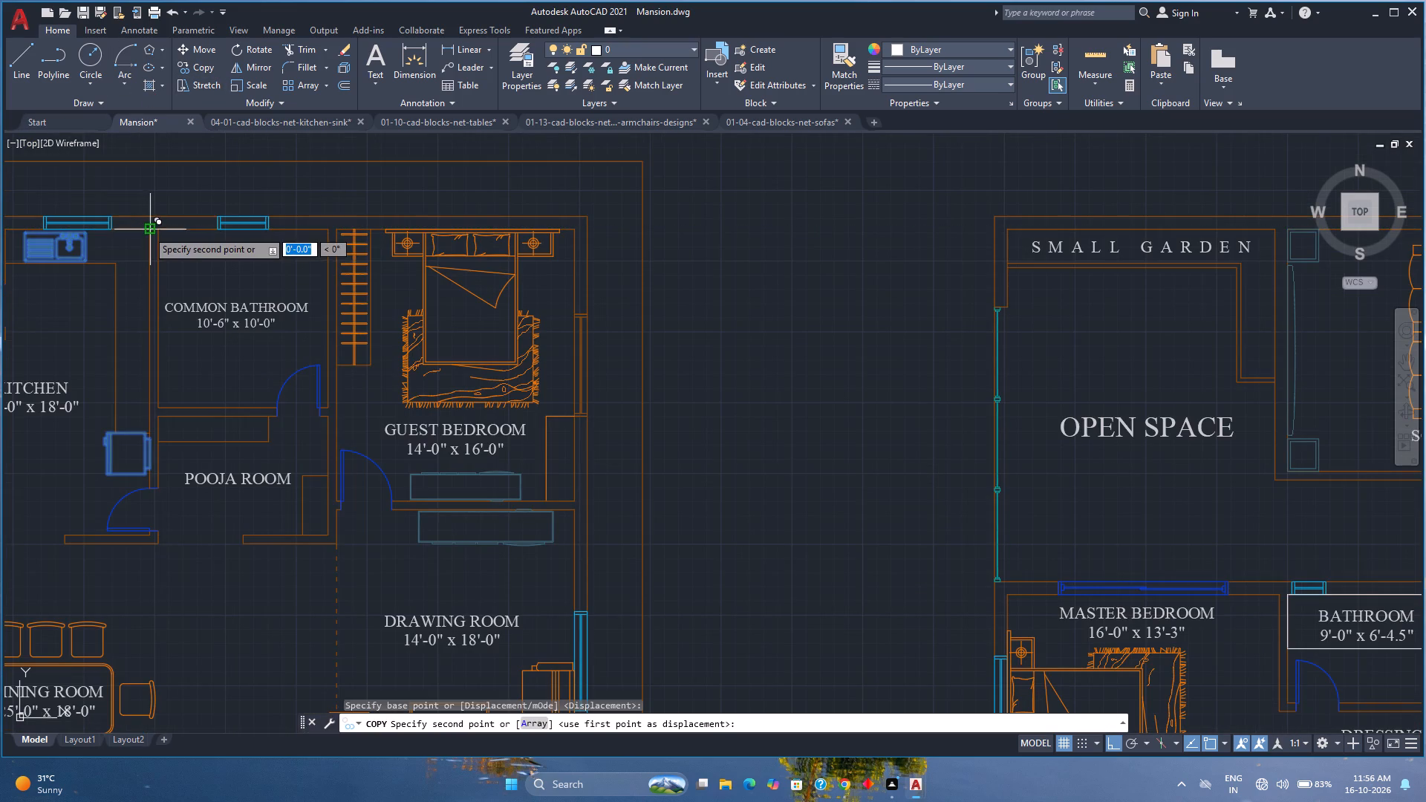
pyautogui.scroll(-3, 147, 230)
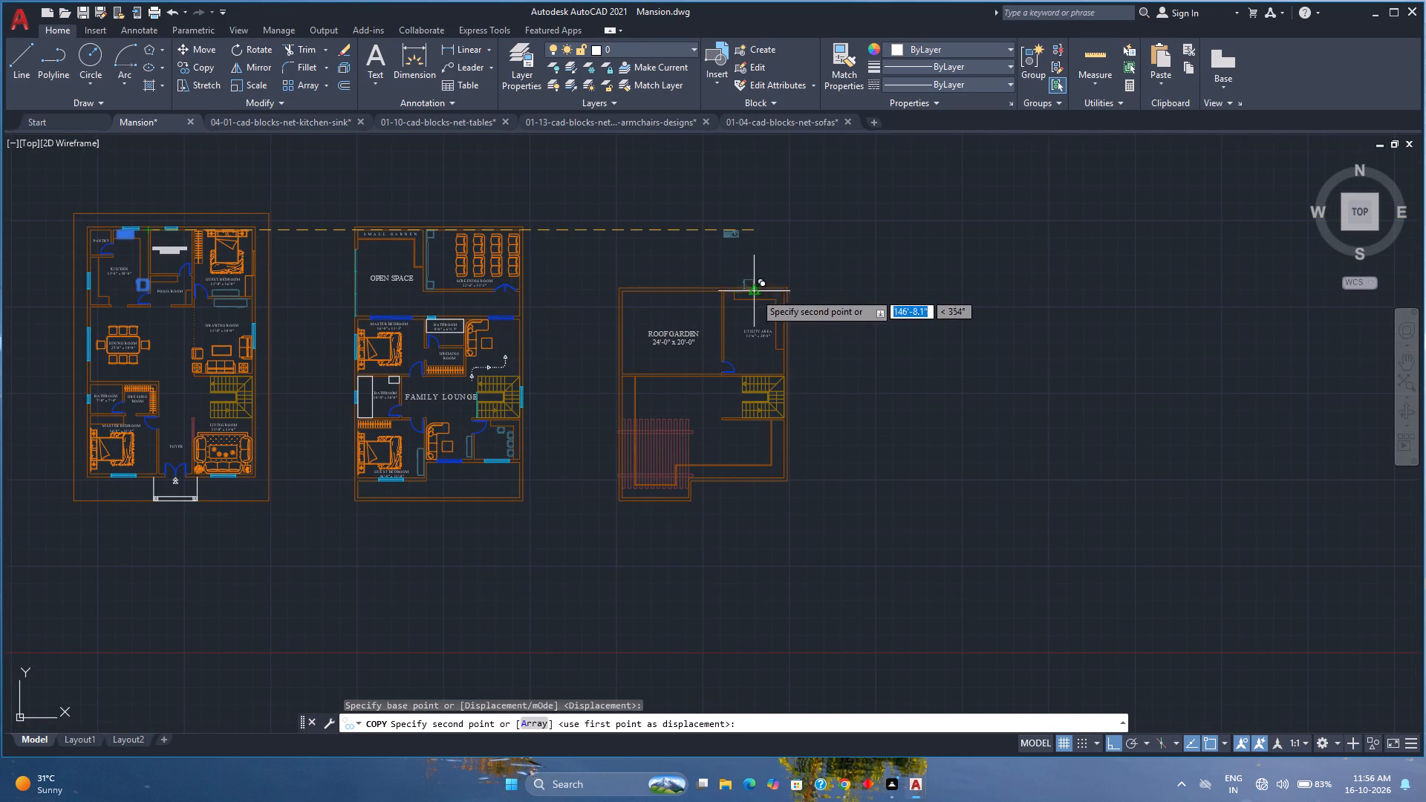
pyautogui.scroll(3, 781, 299)
pyautogui.click(790, 280)
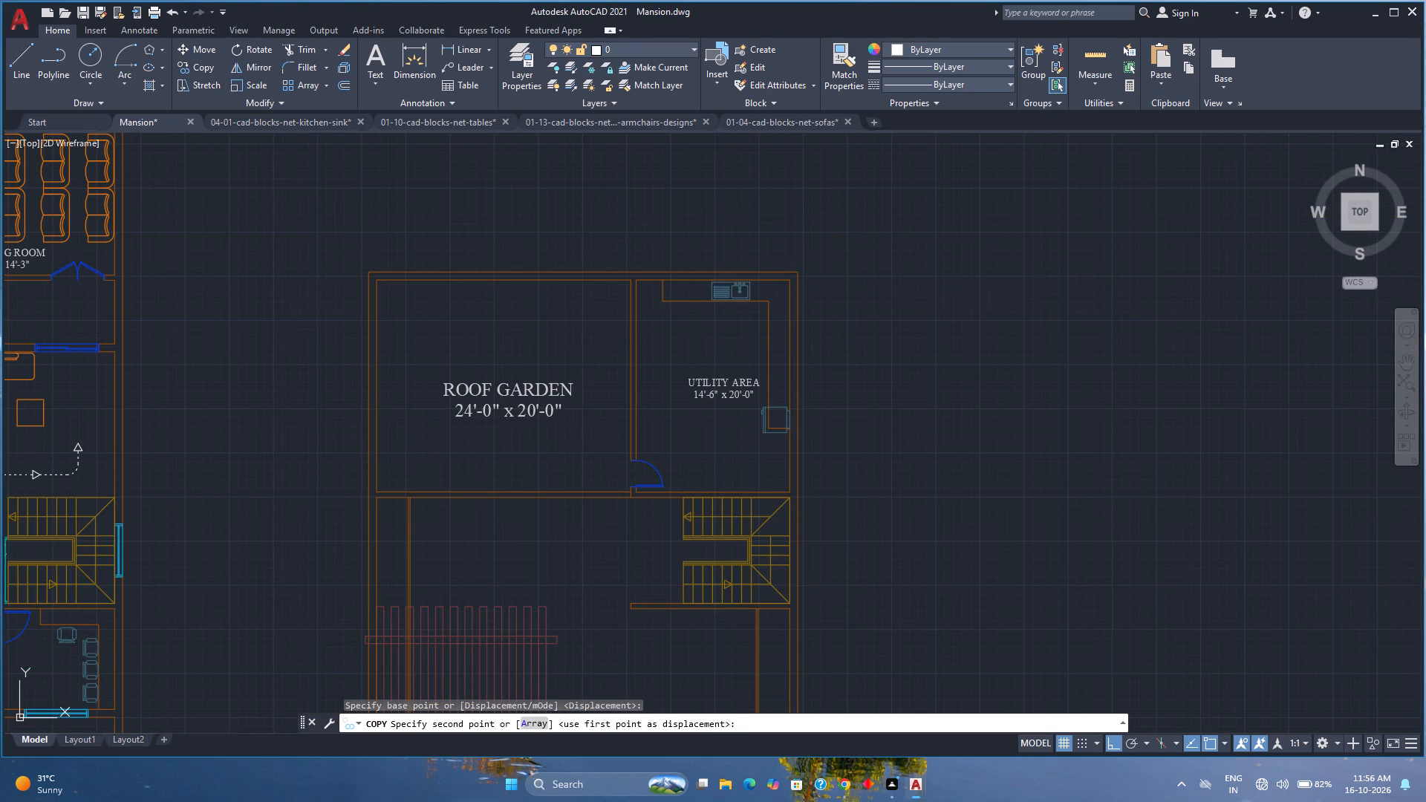
pyautogui.press('Escape')
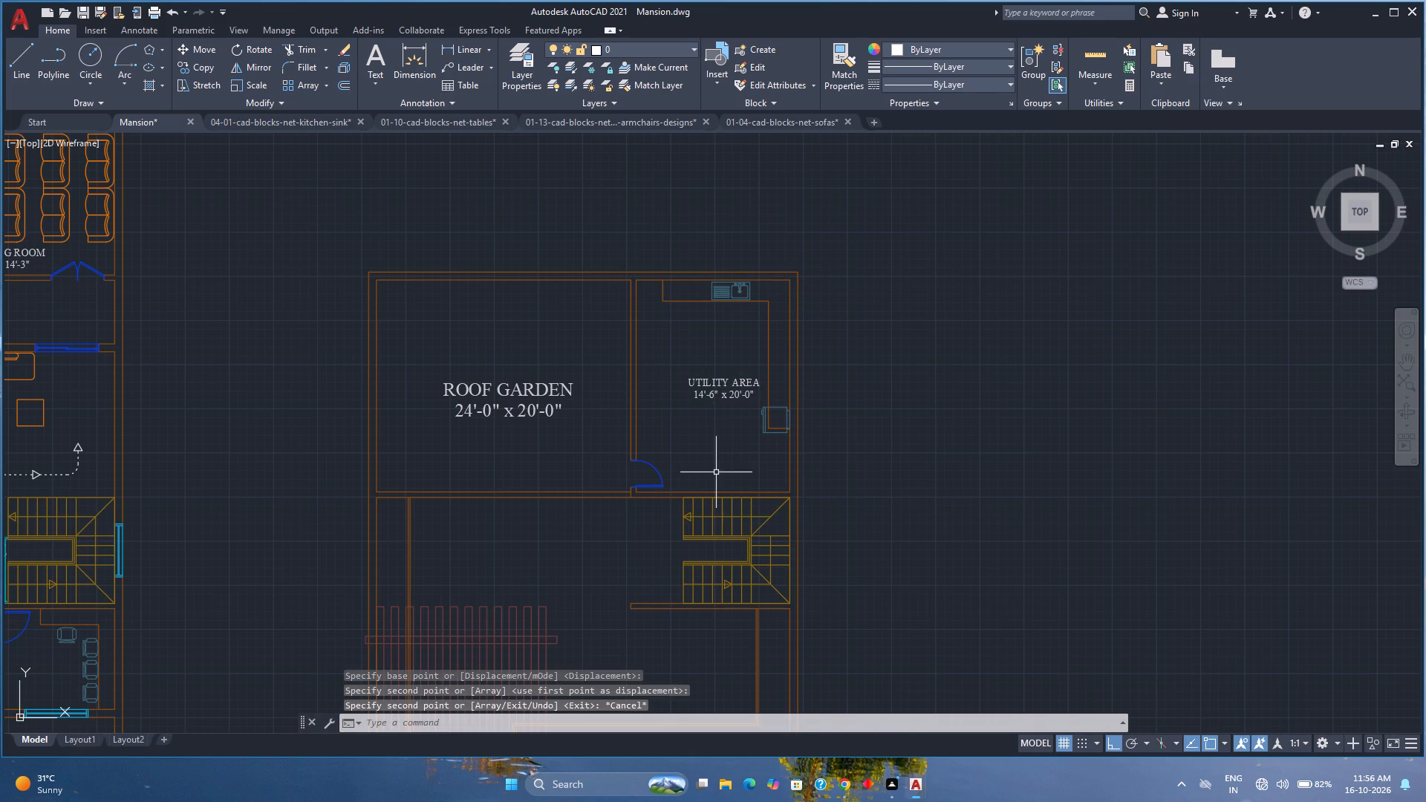
# Move the copied square appliance south along the utility area's east wall, just past the end of the strip.
pyautogui.click(776, 409)
pyautogui.scroll(1, 792, 432)
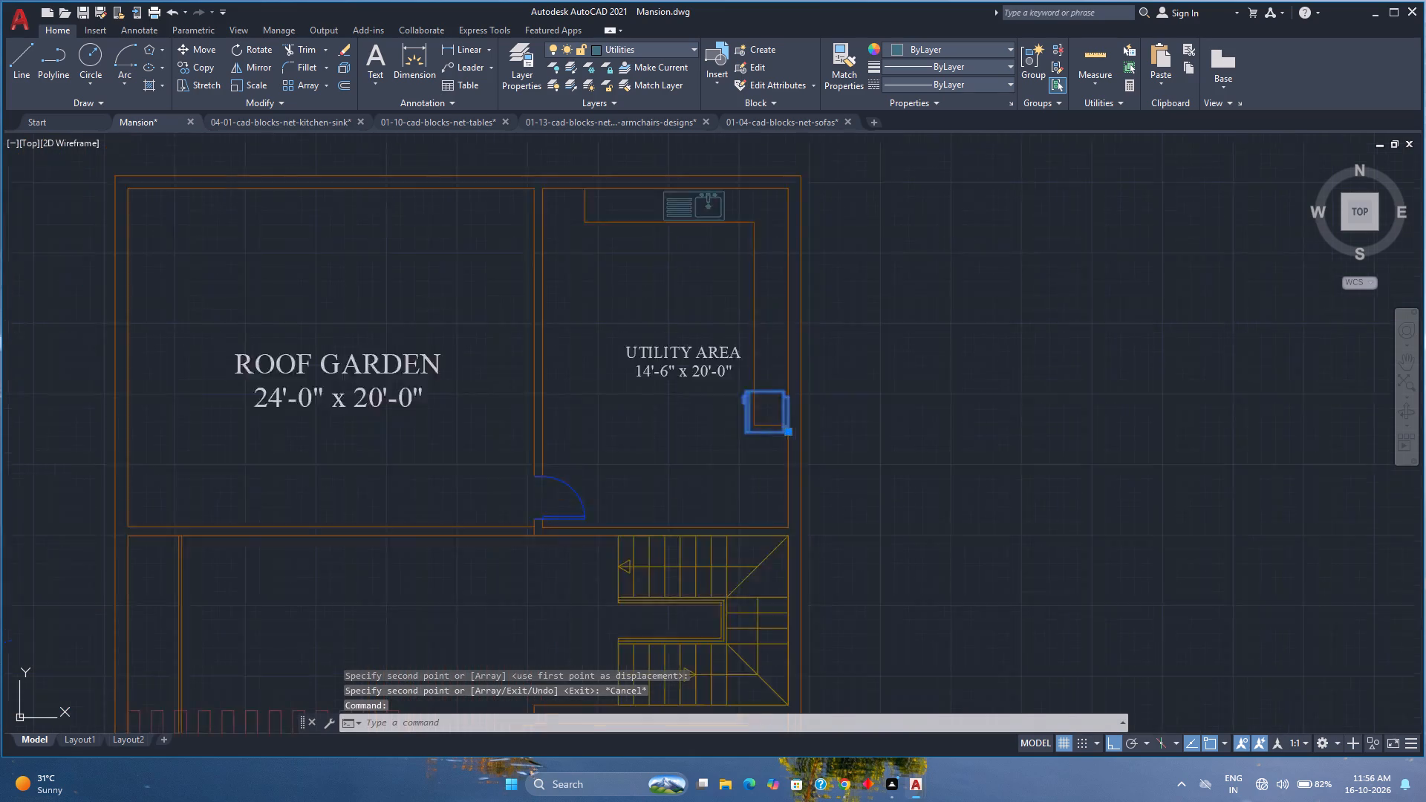
pyautogui.scroll(4, 792, 432)
pyautogui.press('m')
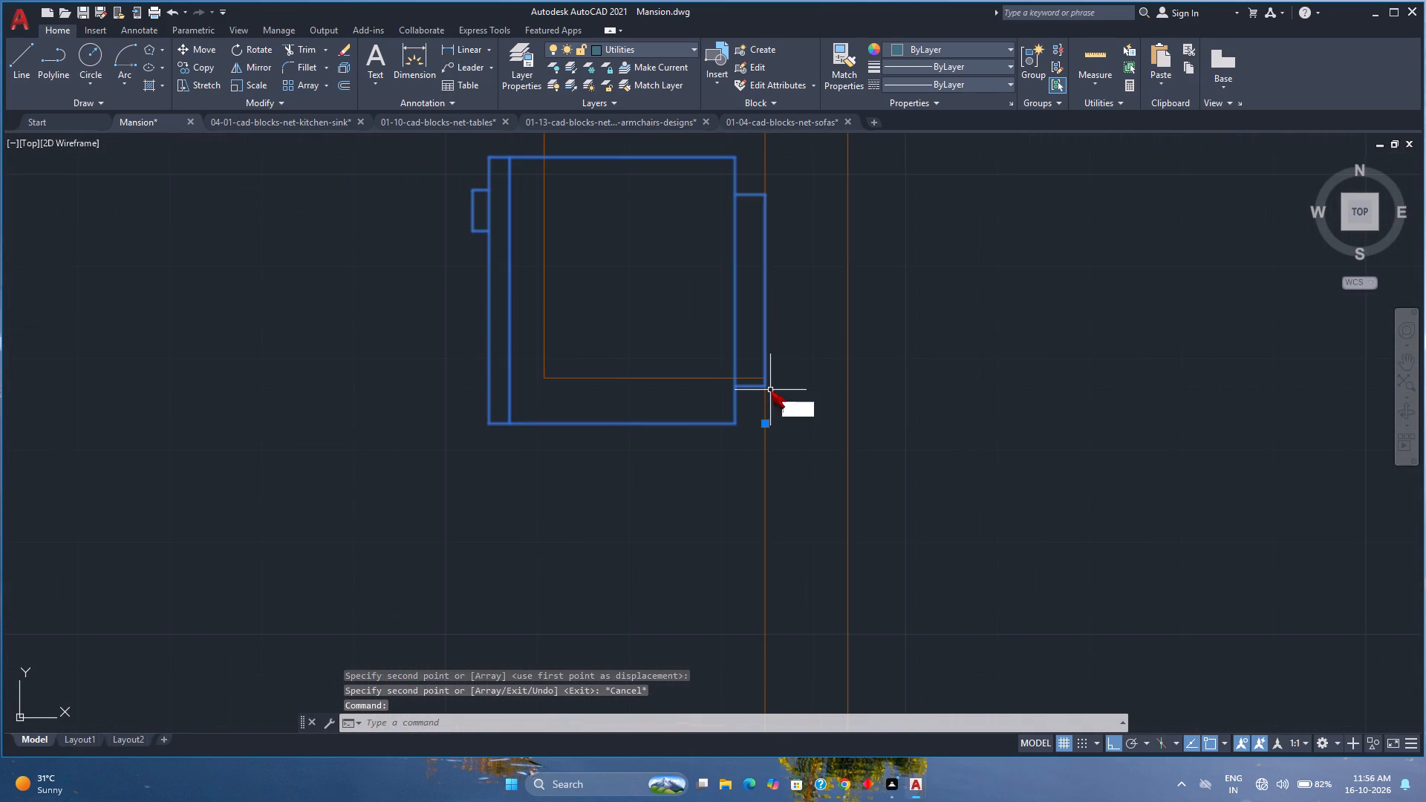
pyautogui.press('Return')
pyautogui.click(770, 390)
pyautogui.scroll(-2, 782, 461)
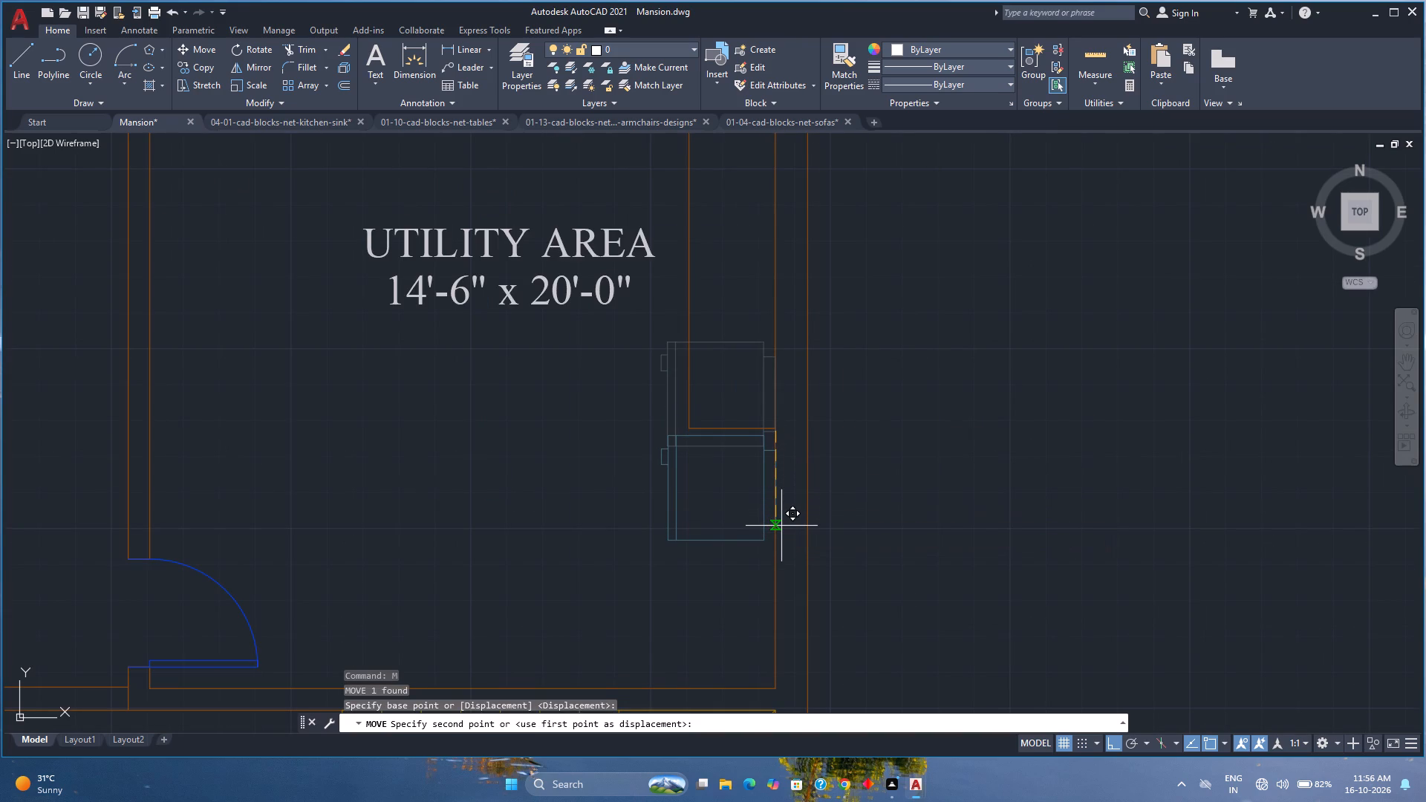
pyautogui.click(781, 524)
# Move the copied sink 4' west along the utility area's north strip.
pyautogui.scroll(-3, 637, 517)
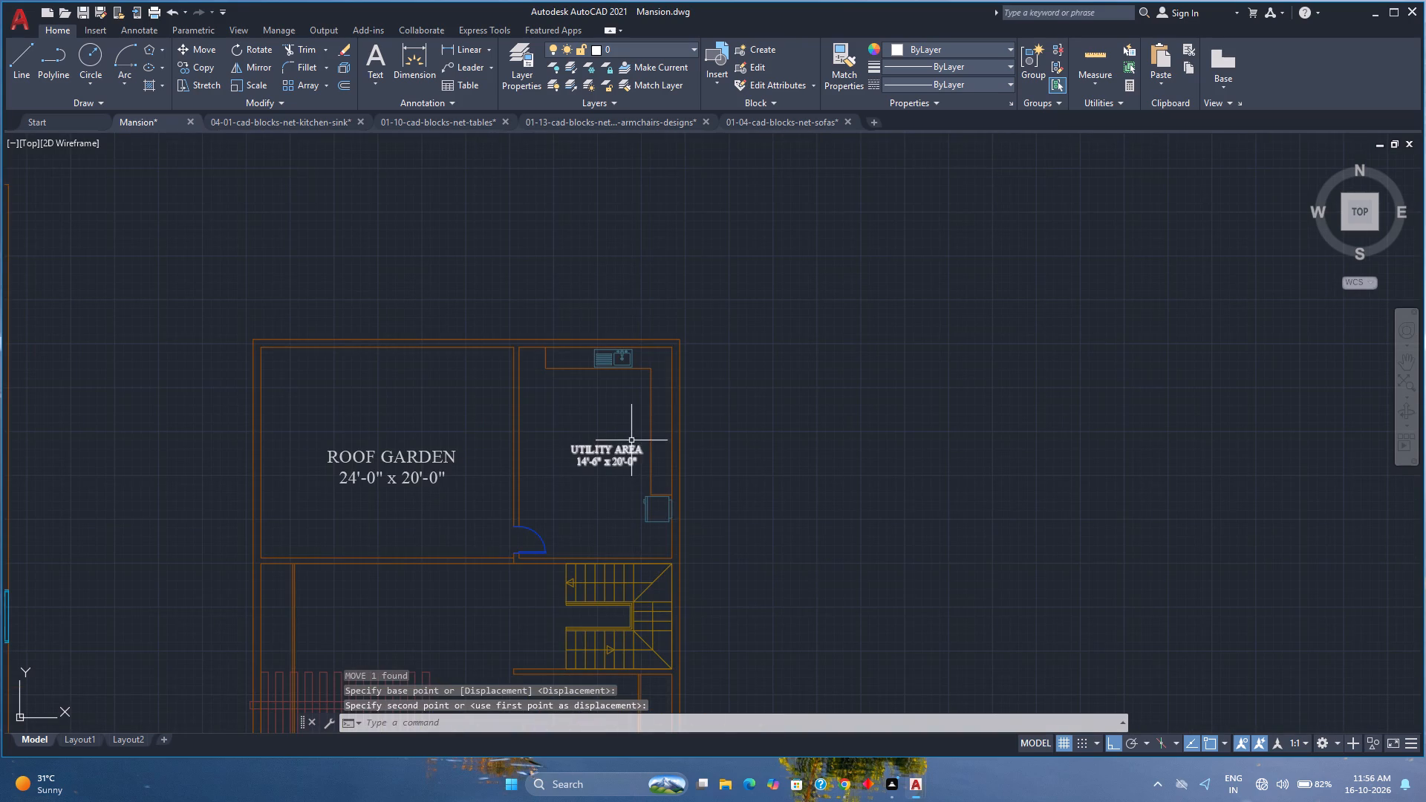
pyautogui.scroll(2, 631, 387)
pyautogui.moveTo(590, 350); pyautogui.dragTo(651, 415, button='middle')
pyautogui.click(593, 379)
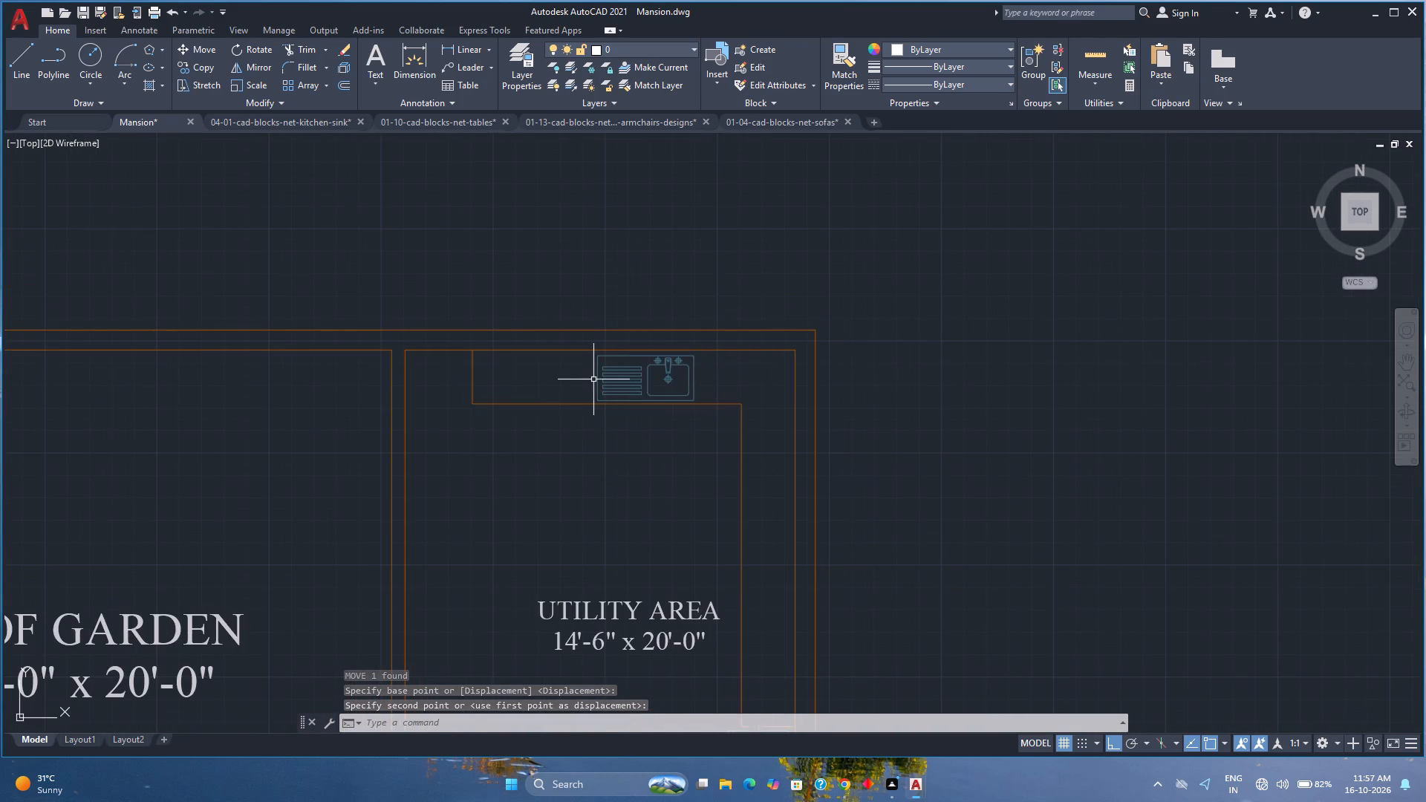
pyautogui.click(613, 371)
pyautogui.click(614, 371)
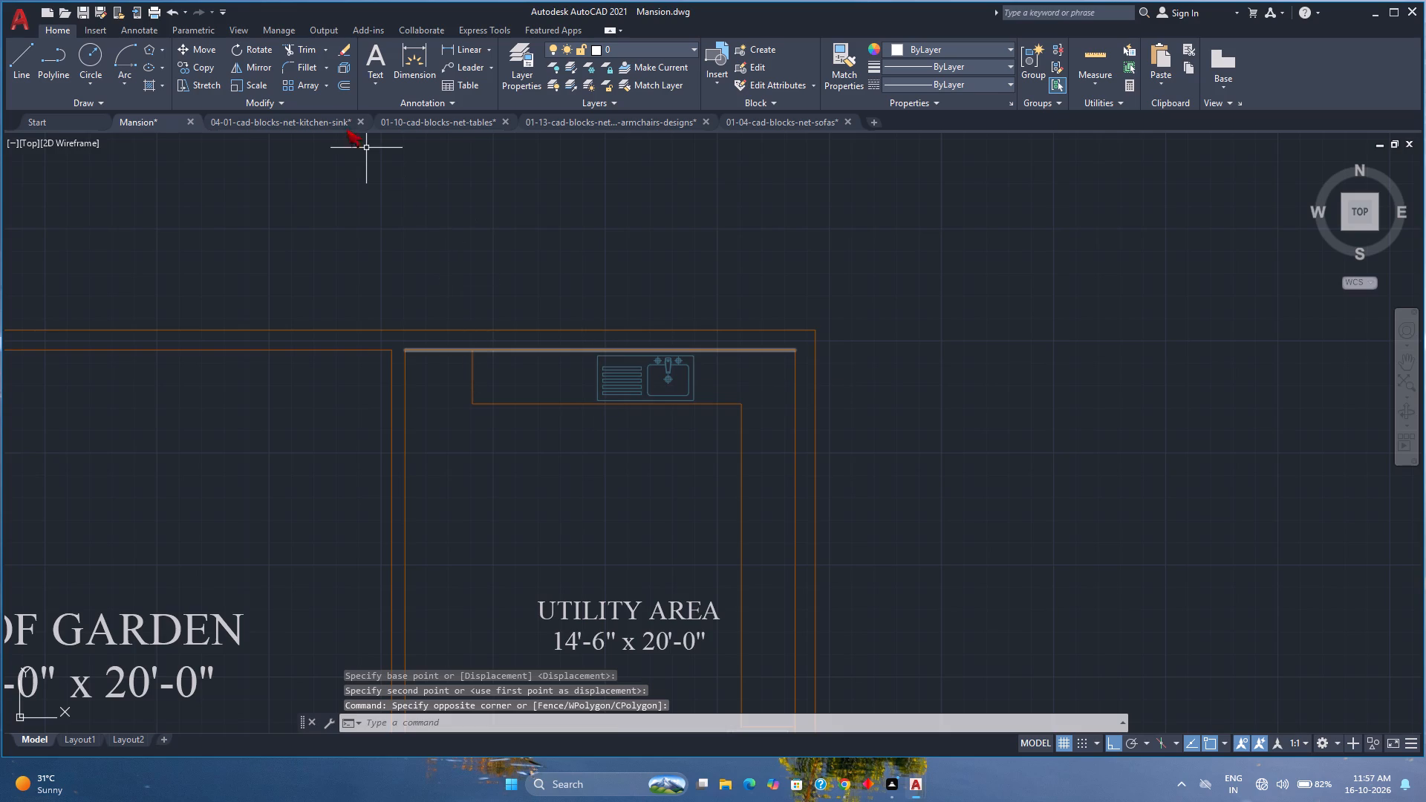
pyautogui.click(196, 50)
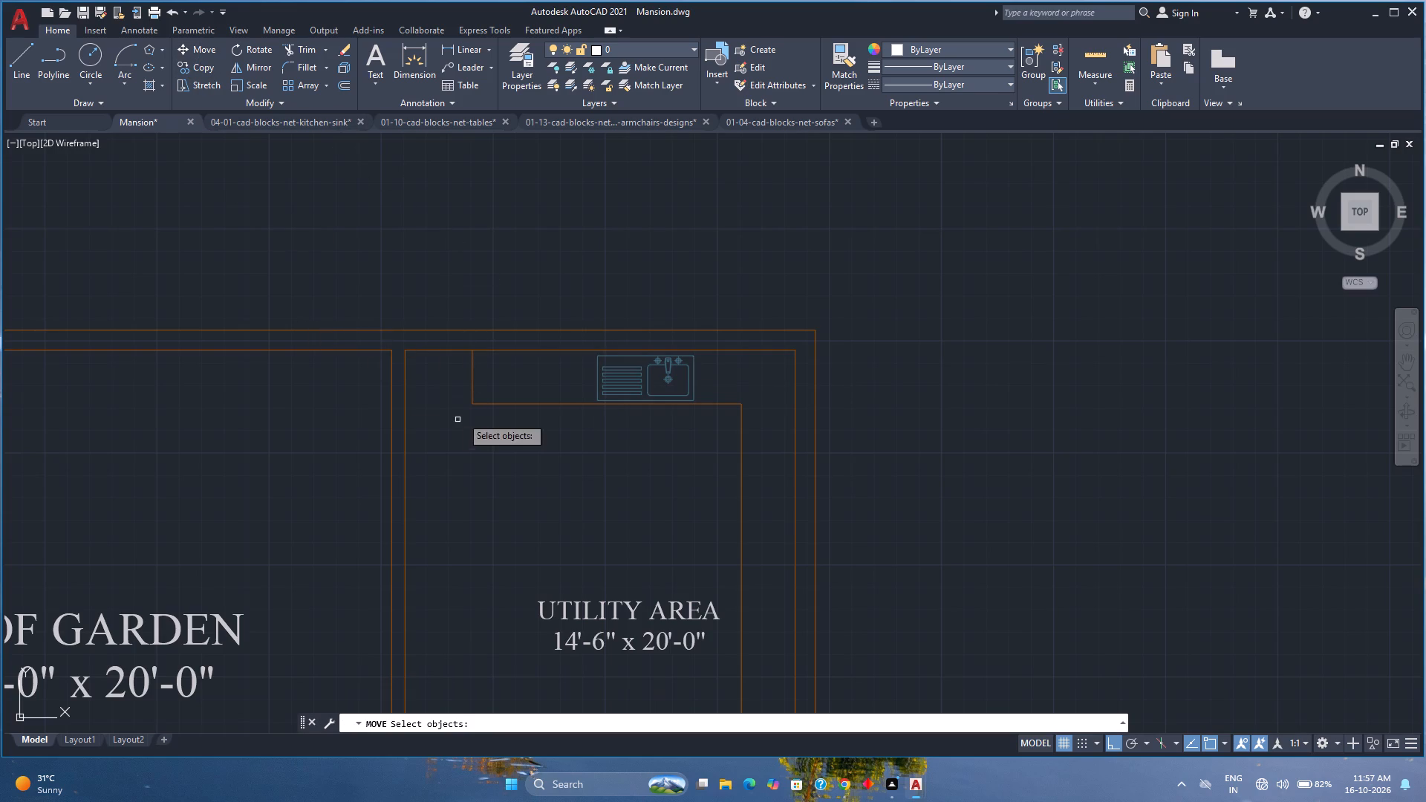
pyautogui.click(608, 386)
pyautogui.press('space')
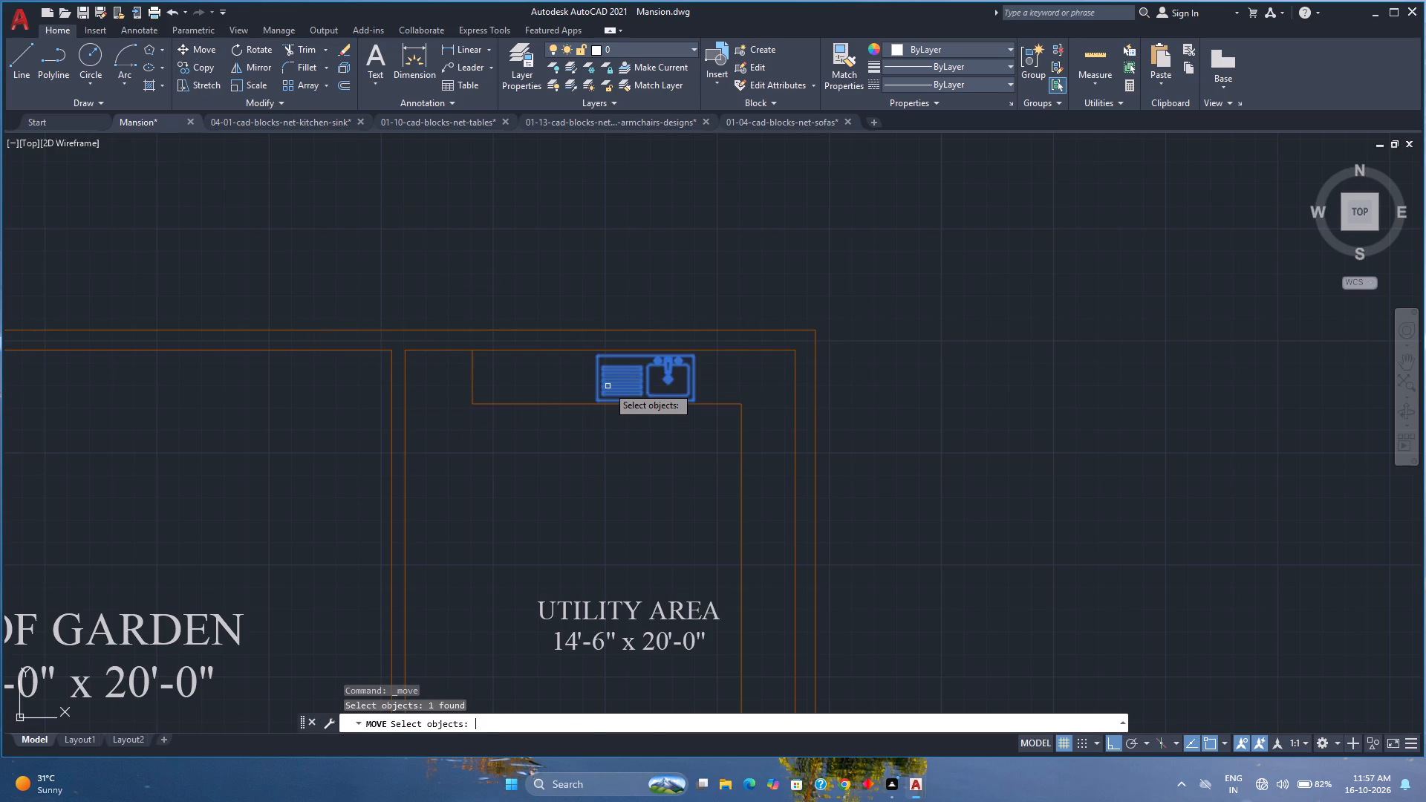
pyautogui.scroll(1, 602, 383)
pyautogui.click(590, 378)
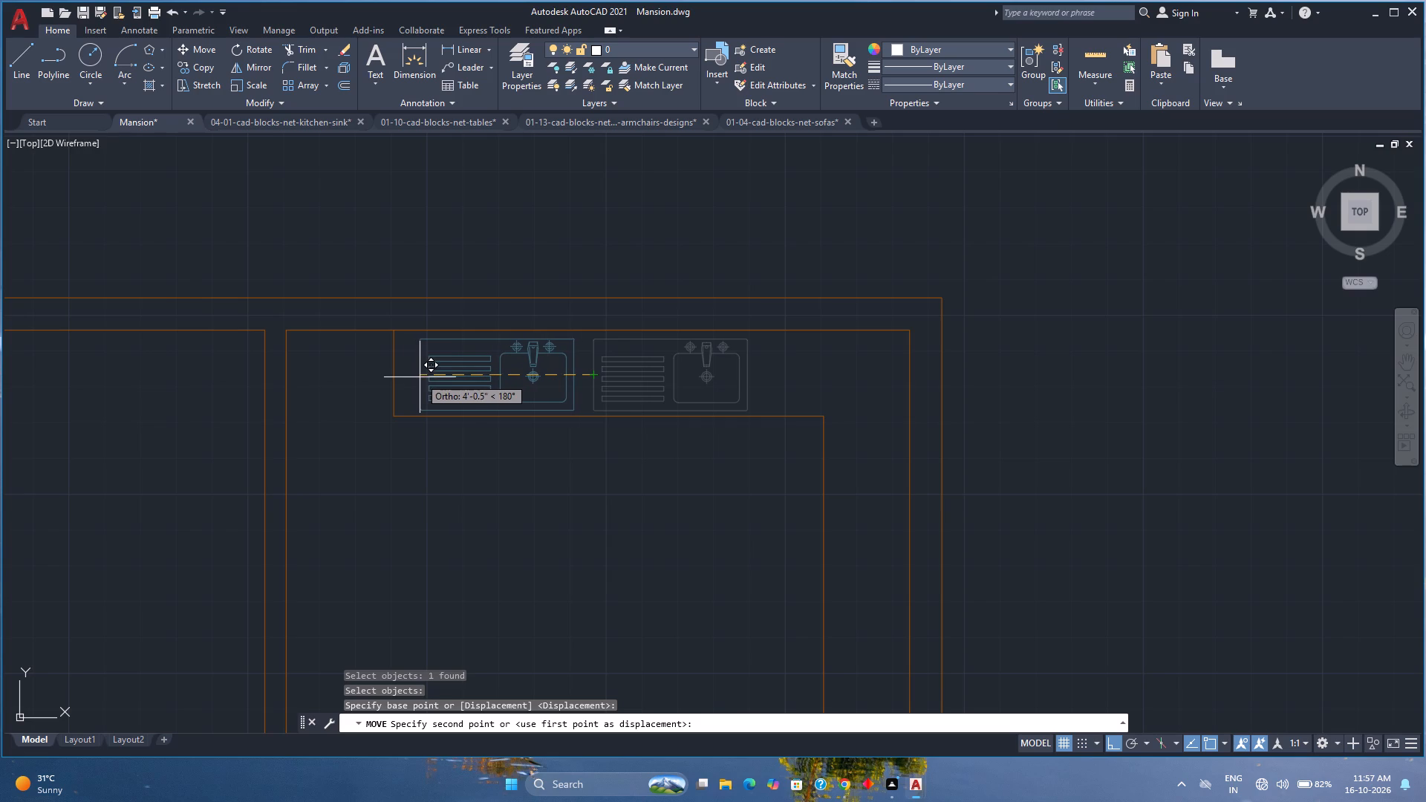
pyautogui.write("4'")
pyautogui.press('Return')
# Save the drawing.
pyautogui.scroll(-2, 420, 377)
pyautogui.moveTo(396, 480); pyautogui.dragTo(420, 405, button='middle')
pyautogui.scroll(-1, 421, 404)
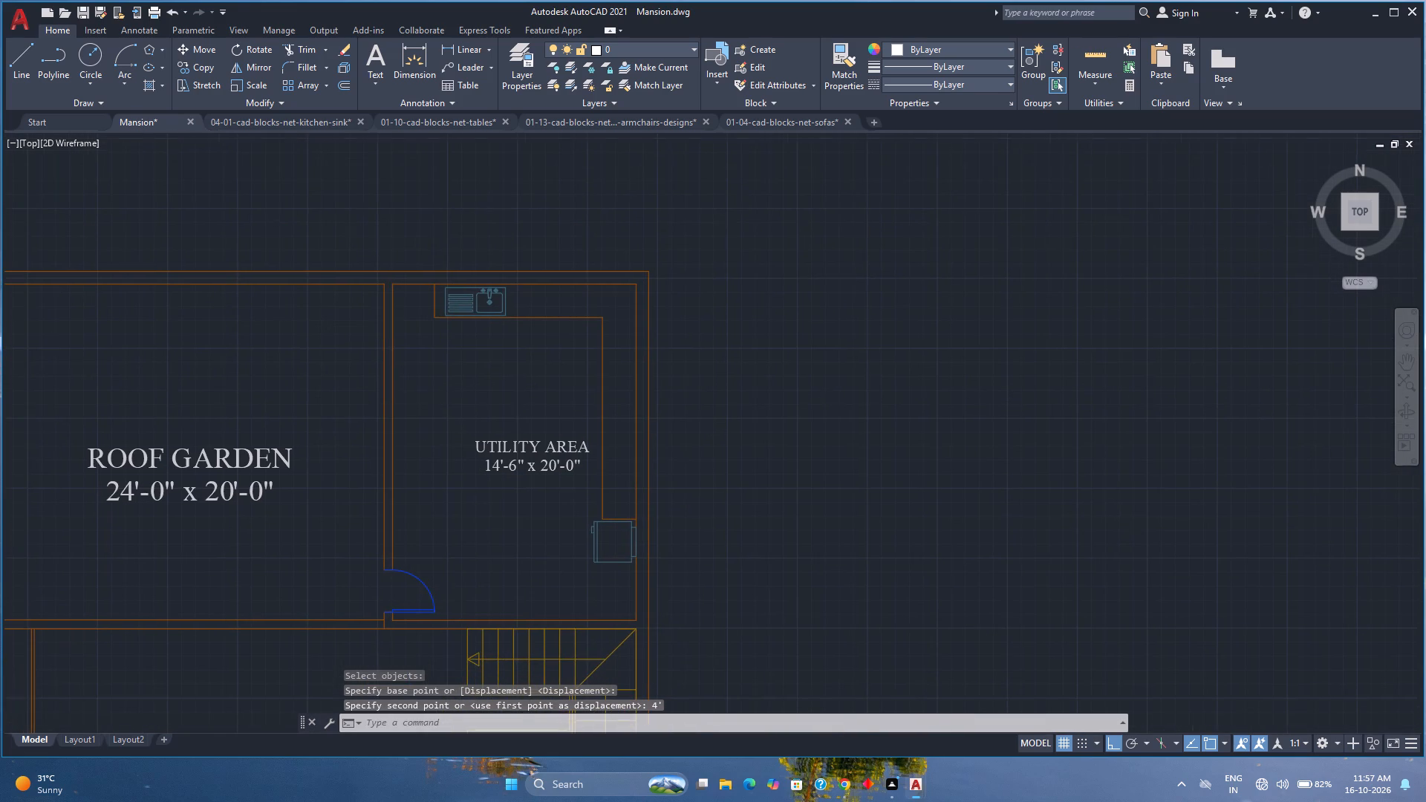
pyautogui.moveTo(506, 497); pyautogui.dragTo(555, 466, button='middle')
pyautogui.hotkey('ctrl', 's')
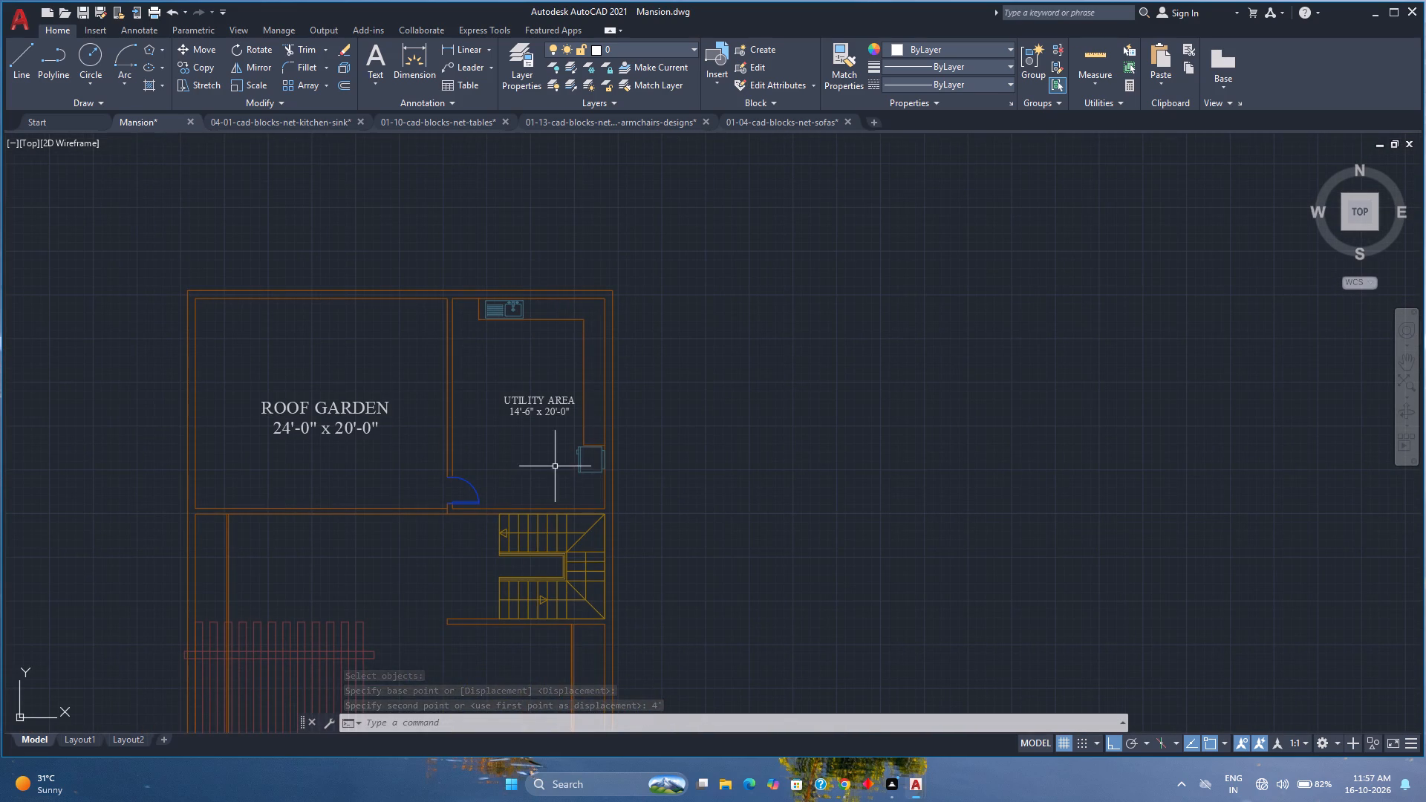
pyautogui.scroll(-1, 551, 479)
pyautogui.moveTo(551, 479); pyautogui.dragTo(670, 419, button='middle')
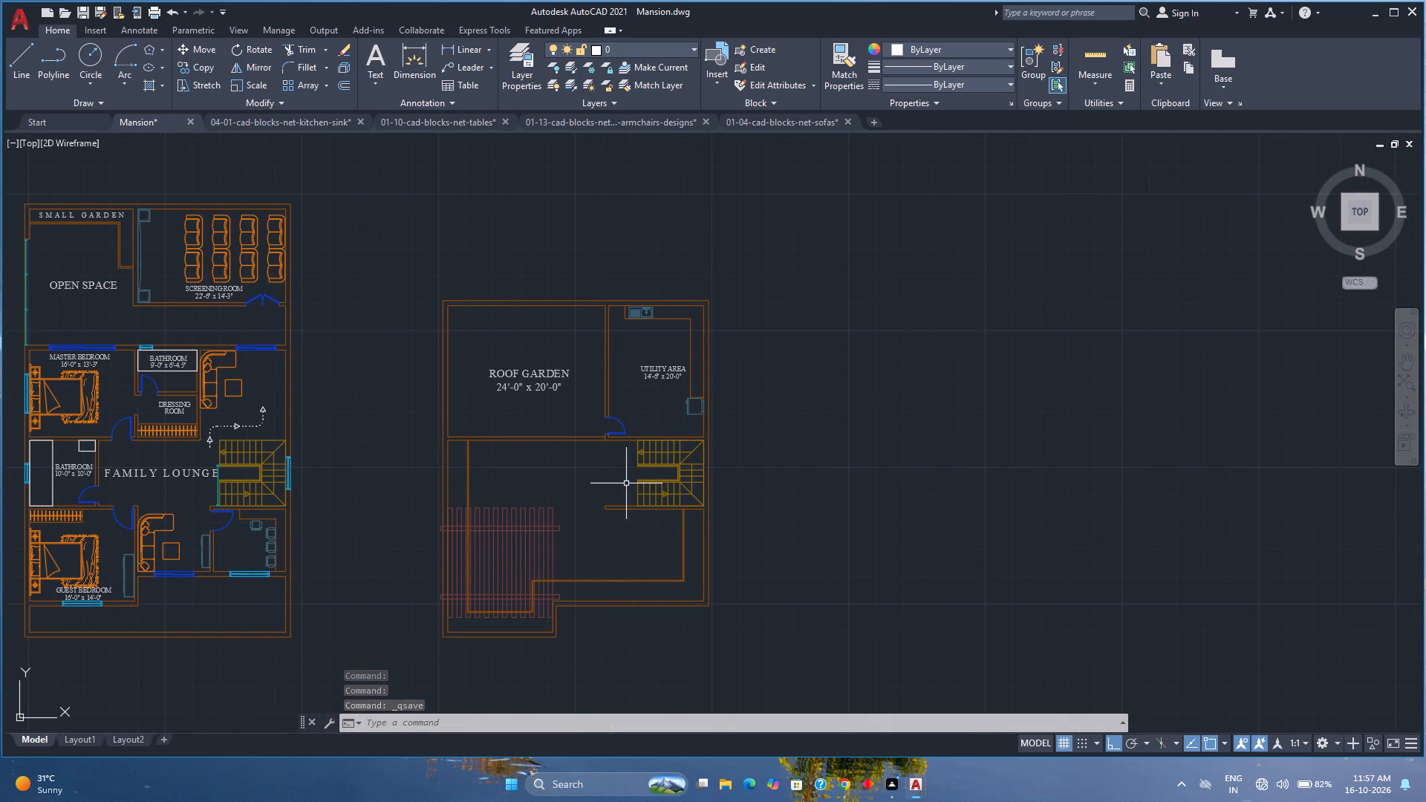
# Review the roof, upper-floor and ground-floor plans, looking closely at the ground-floor rooms and their furniture.
pyautogui.scroll(-3, 623, 477)
pyautogui.scroll(3, 623, 477)
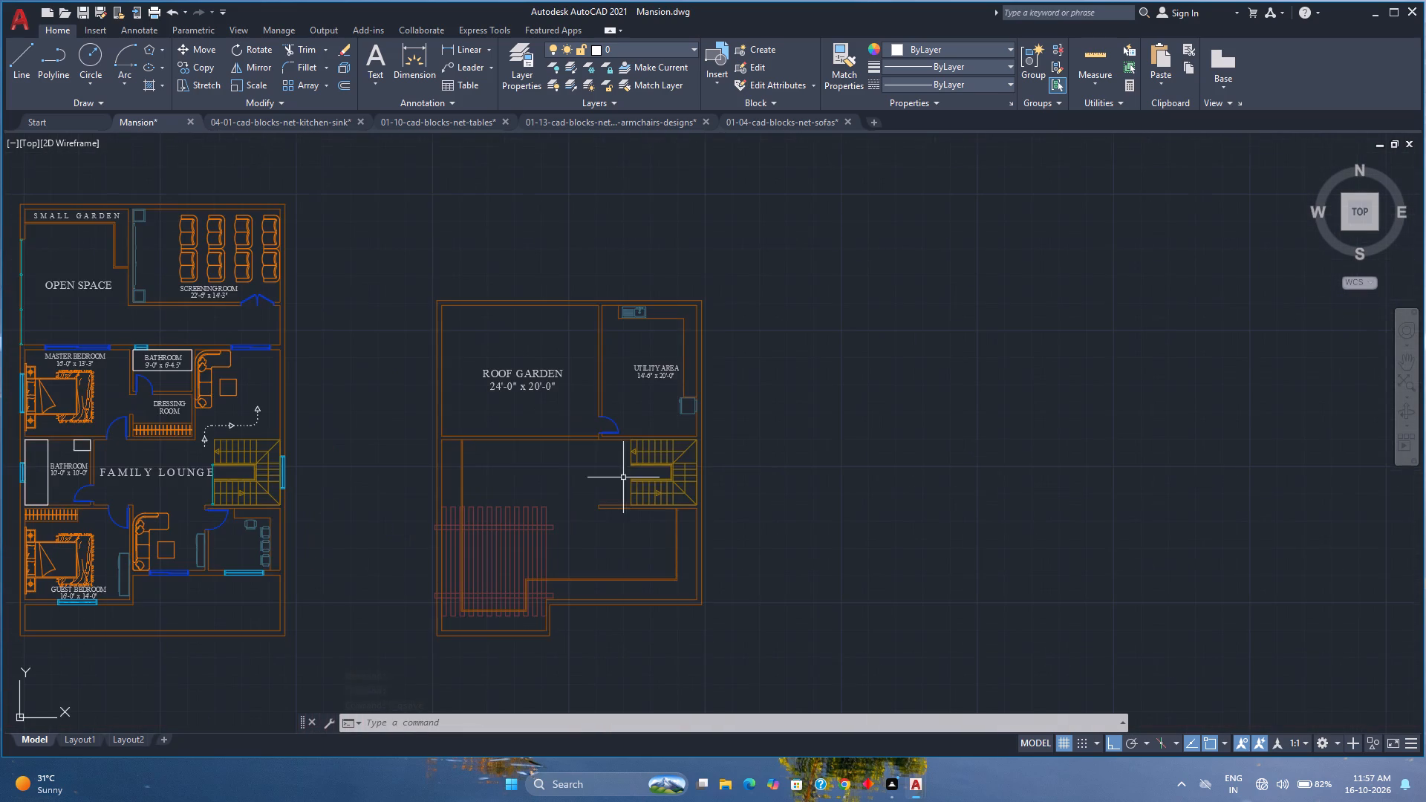
pyautogui.moveTo(596, 498); pyautogui.dragTo(750, 459, button='middle')
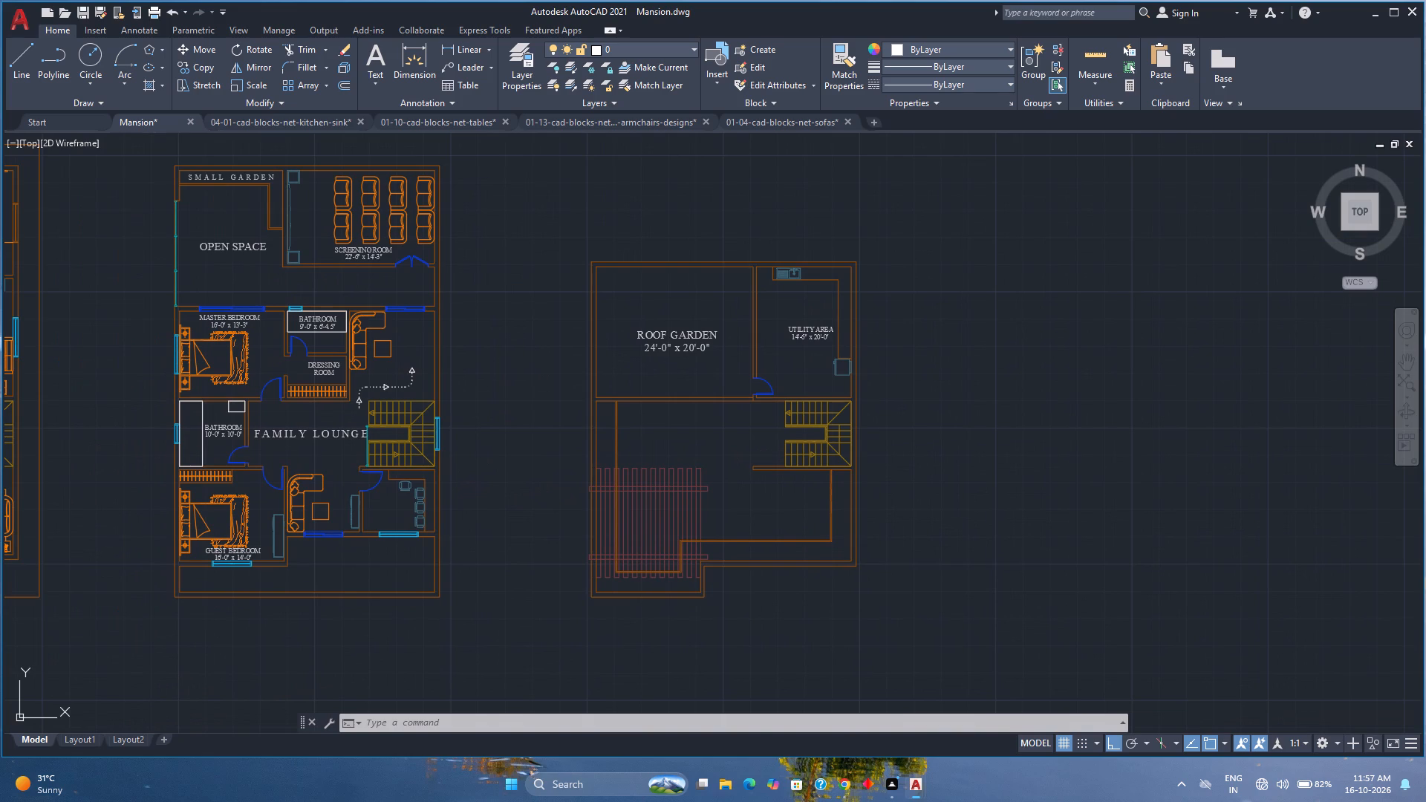
pyautogui.scroll(-2, 750, 459)
pyautogui.scroll(2, 671, 472)
pyautogui.moveTo(668, 468); pyautogui.dragTo(826, 486, button='middle')
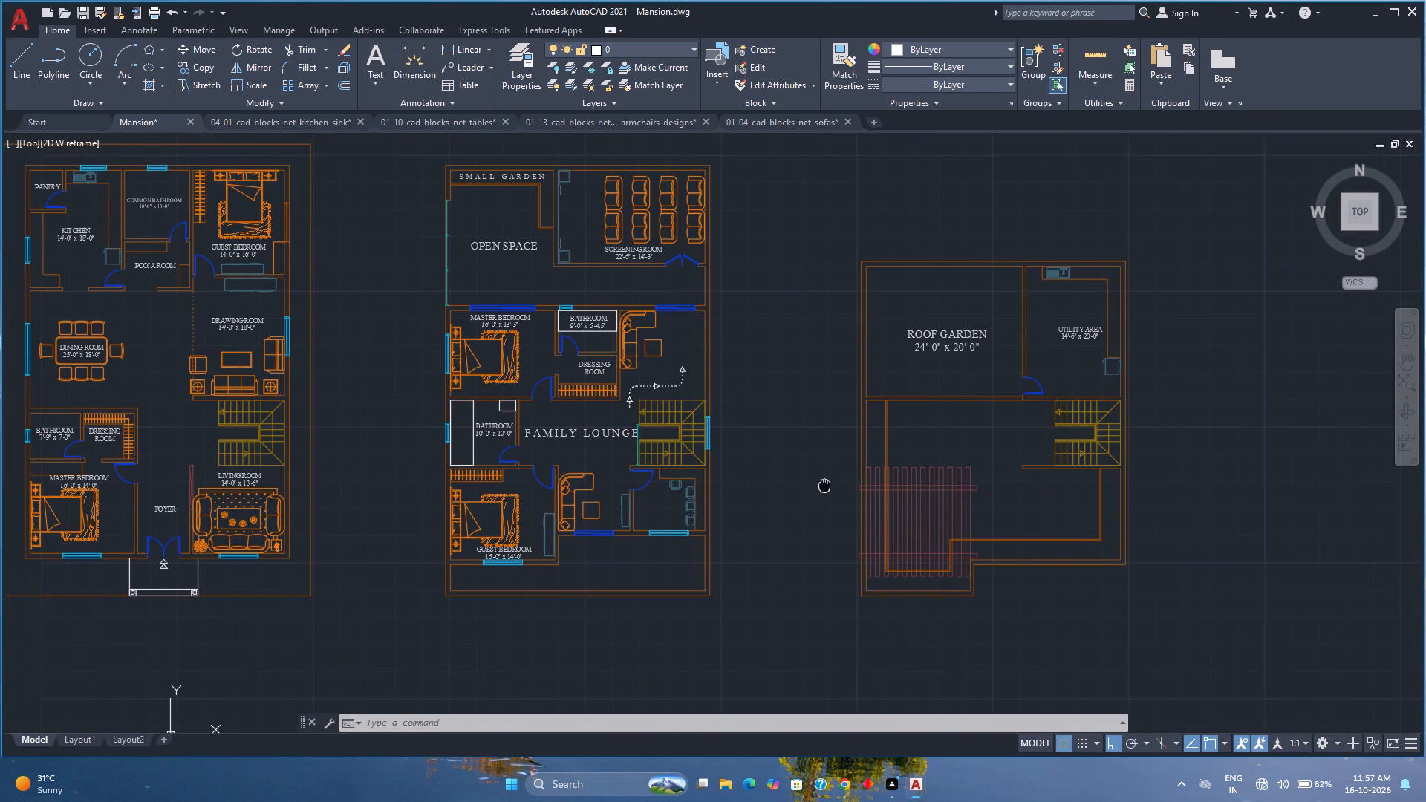
pyautogui.moveTo(826, 486); pyautogui.dragTo(827, 486, button='middle')
pyautogui.scroll(-1, 769, 469)
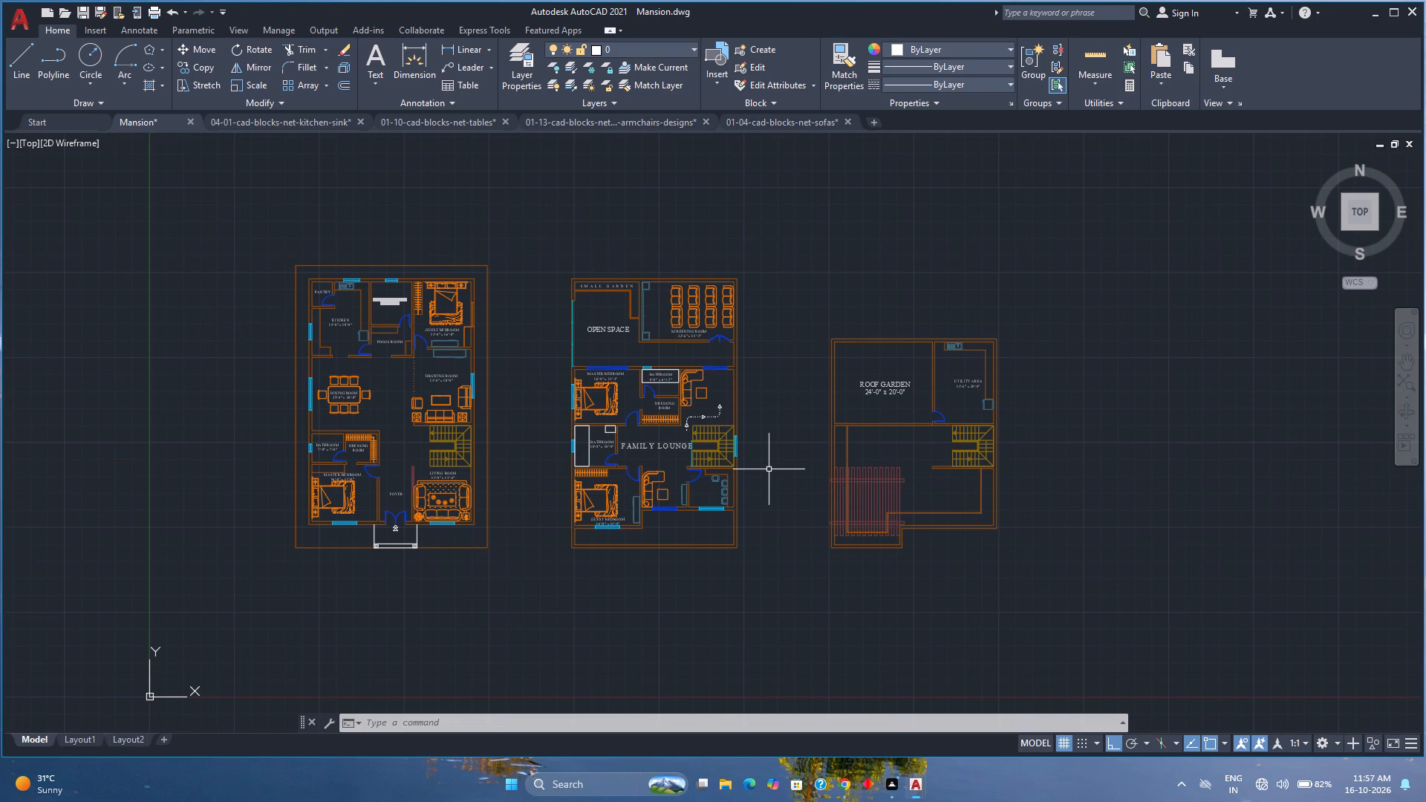
pyautogui.scroll(-2, 642, 5)
pyautogui.scroll(3, 629, 7)
pyautogui.scroll(-1, 629, 7)
pyautogui.scroll(-1, 726, 287)
pyautogui.scroll(2, 636, 340)
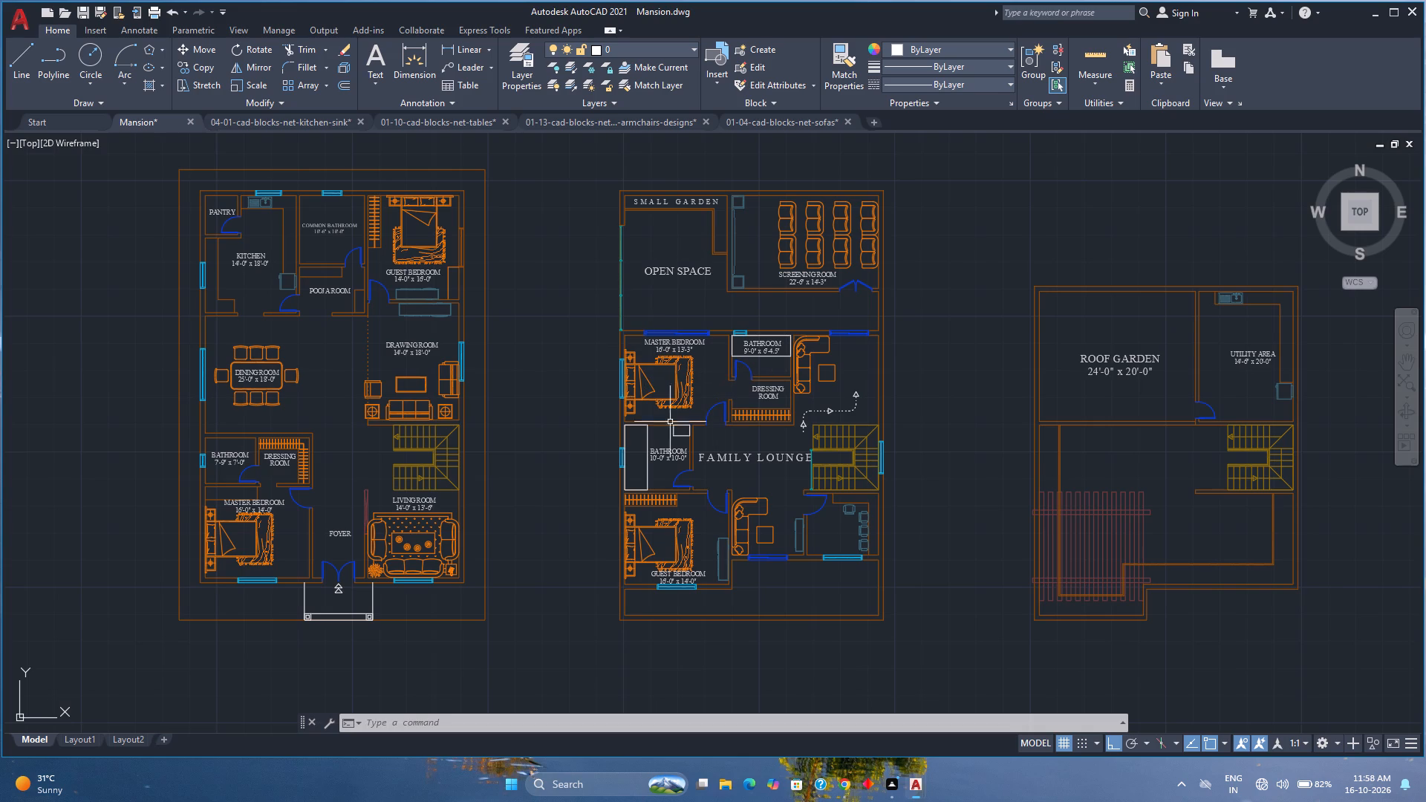
pyautogui.scroll(1, 397, 376)
pyautogui.moveTo(397, 376); pyautogui.dragTo(593, 383, button='middle')
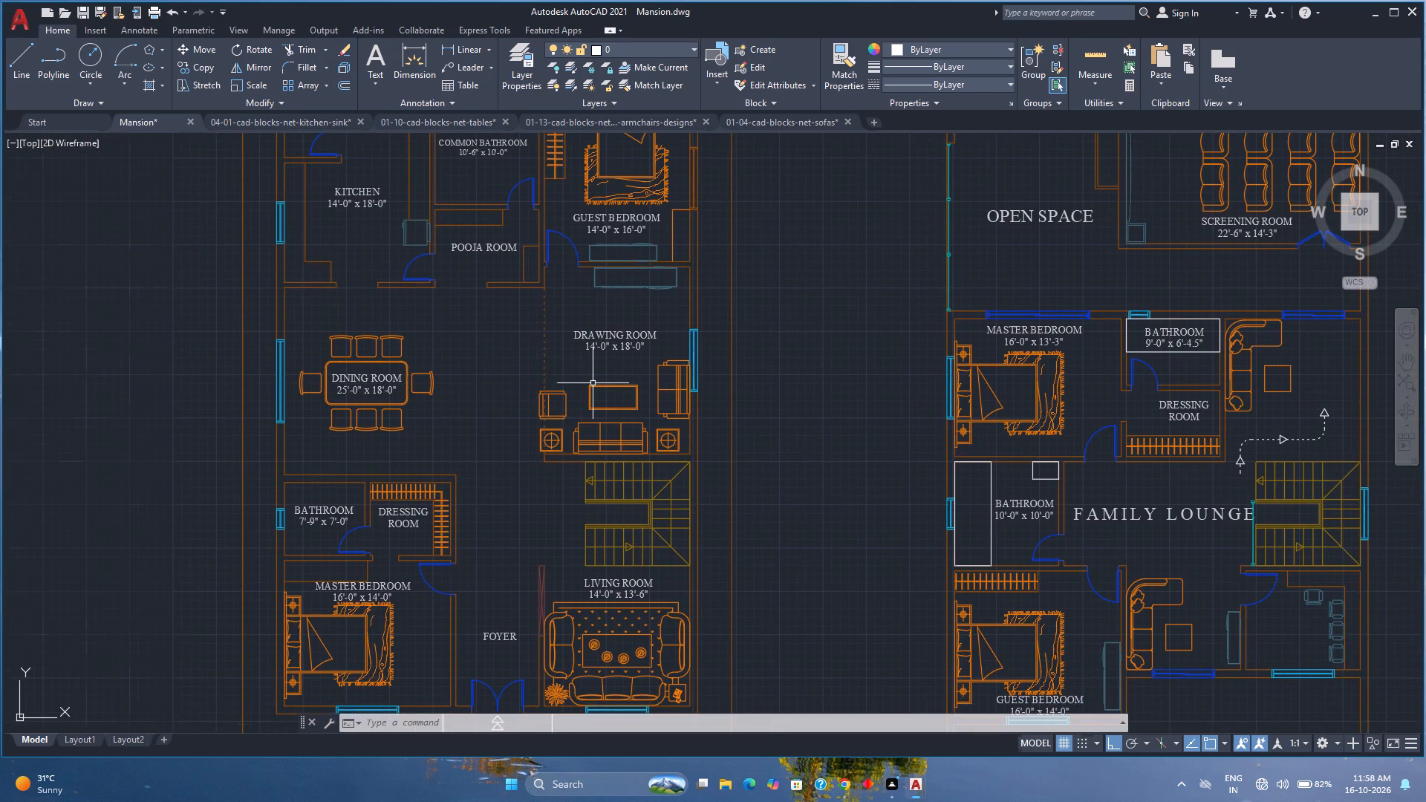
pyautogui.scroll(-1, 593, 383)
pyautogui.scroll(1, 458, 335)
pyautogui.moveTo(458, 335); pyautogui.dragTo(475, 351, button='middle')
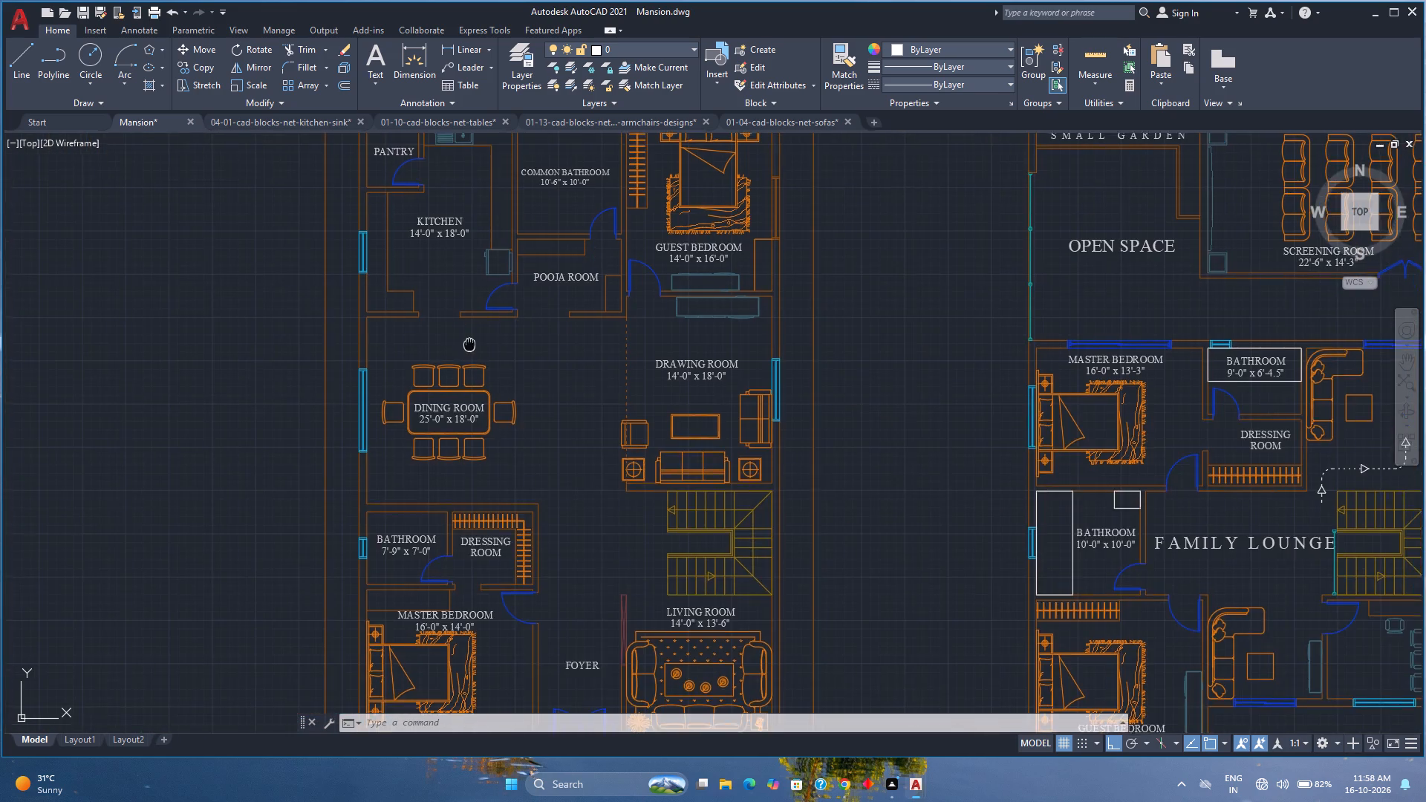
pyautogui.moveTo(475, 351); pyautogui.dragTo(498, 382, button='middle')
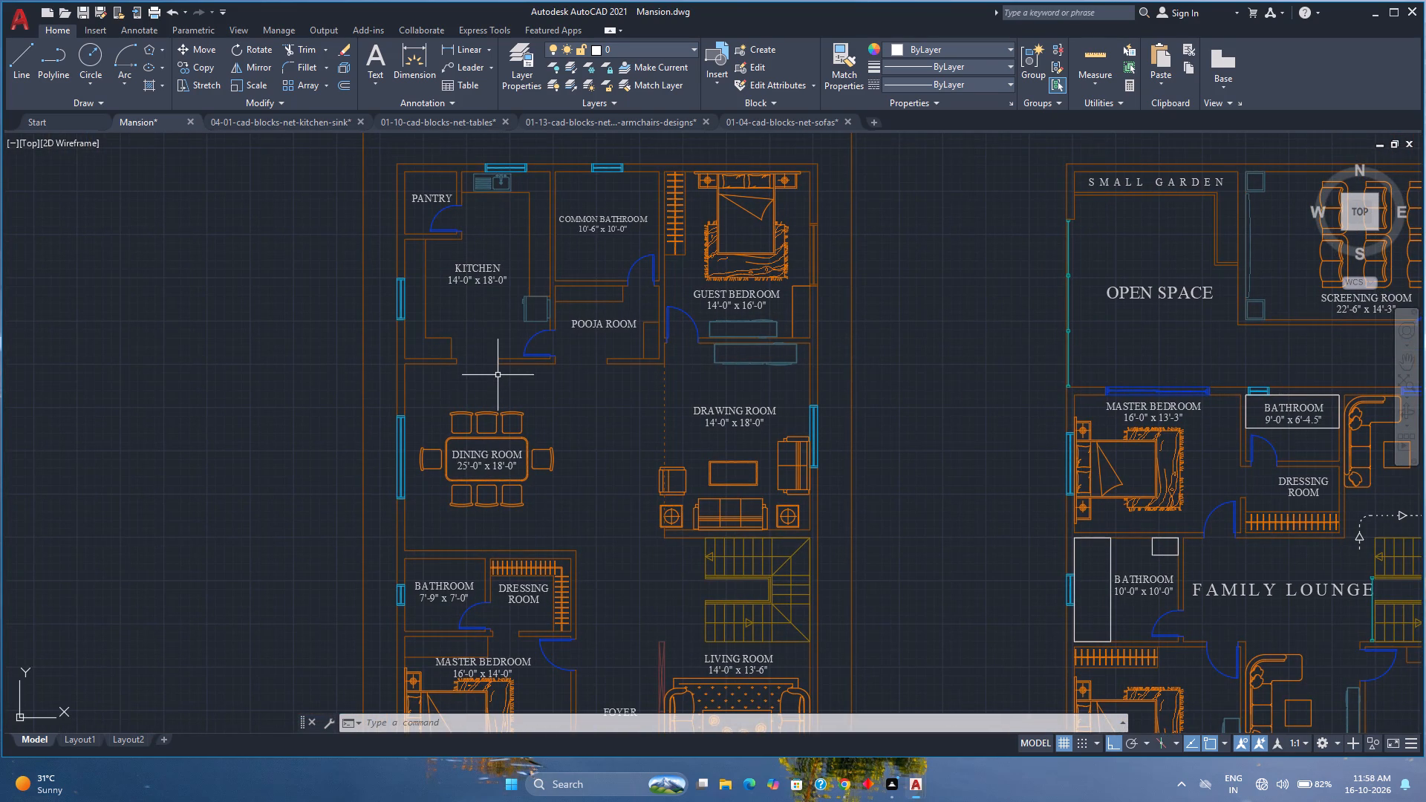
pyautogui.scroll(-1, 497, 369)
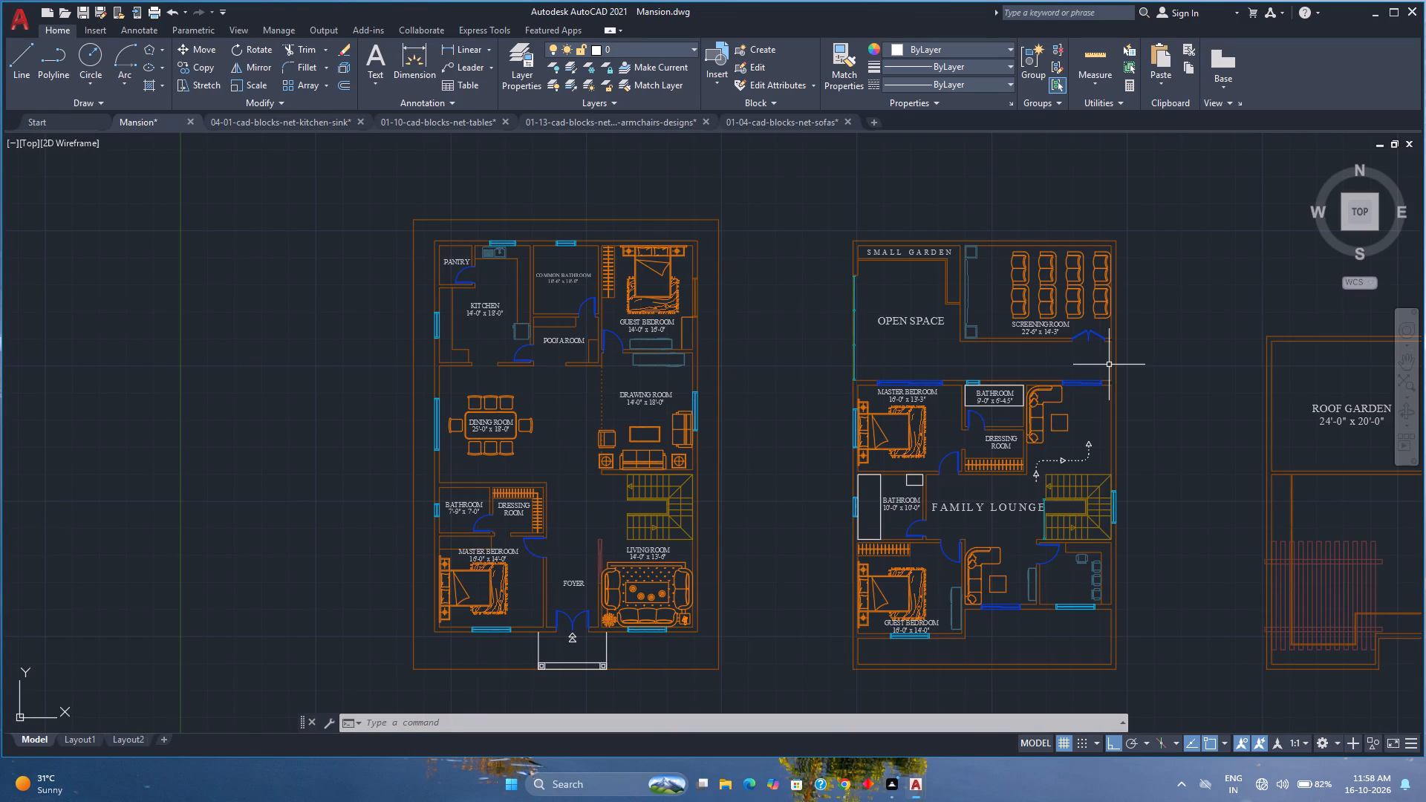
# Quick-measure the screening room's double door and the distances from it to the nearby walls and seats.
pyautogui.scroll(1, 1059, 325)
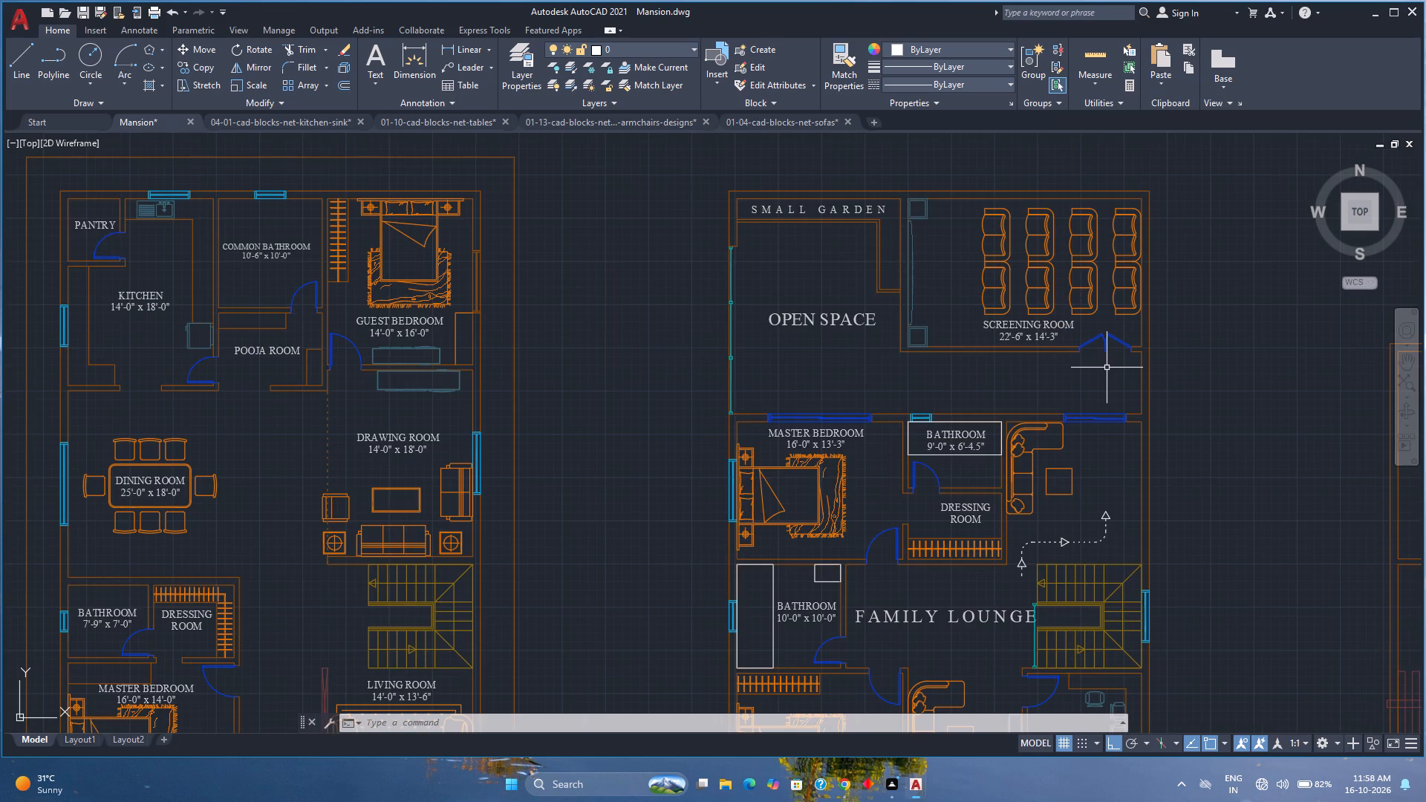
pyautogui.scroll(1, 1038, 316)
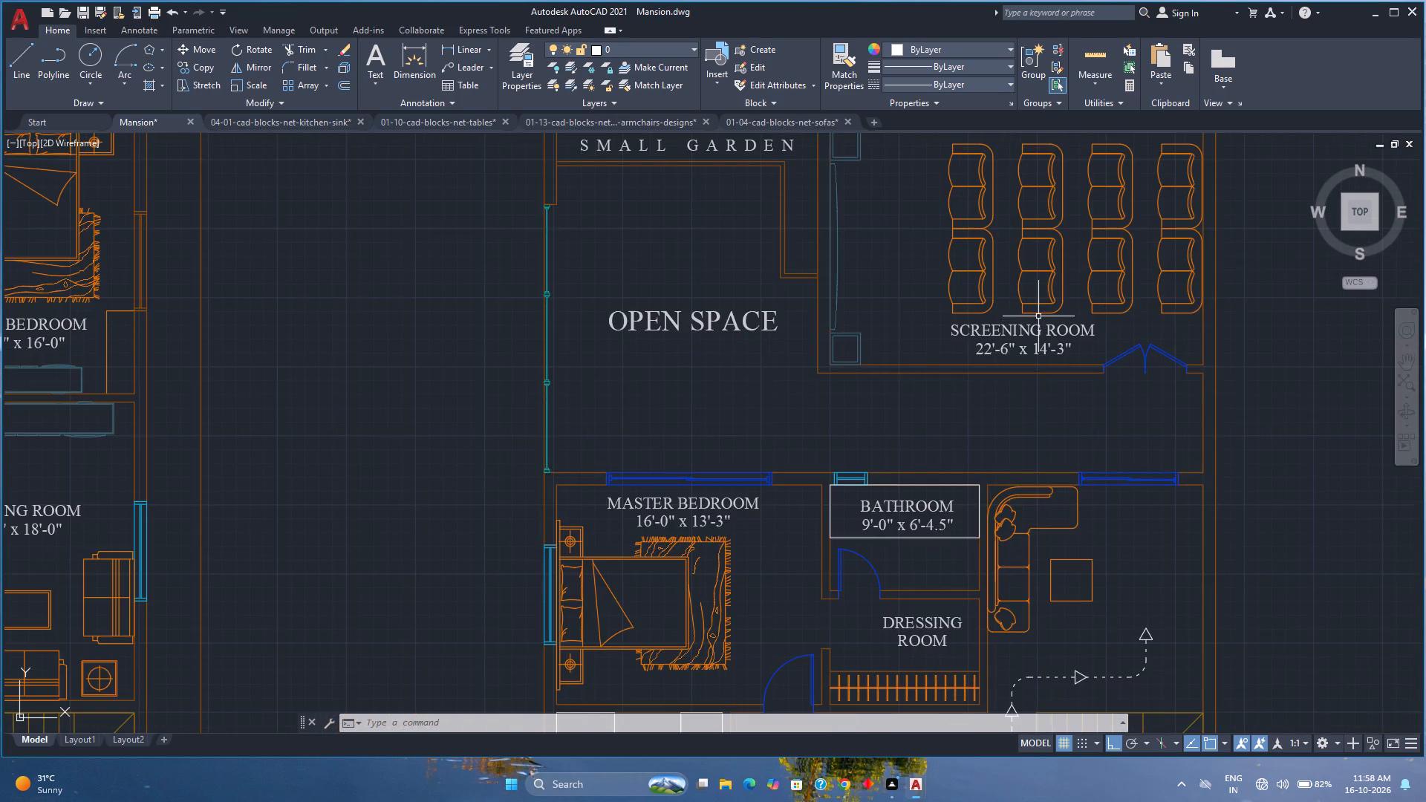
pyautogui.scroll(1, 1113, 331)
pyautogui.moveTo(1113, 331); pyautogui.dragTo(920, 370, button='middle')
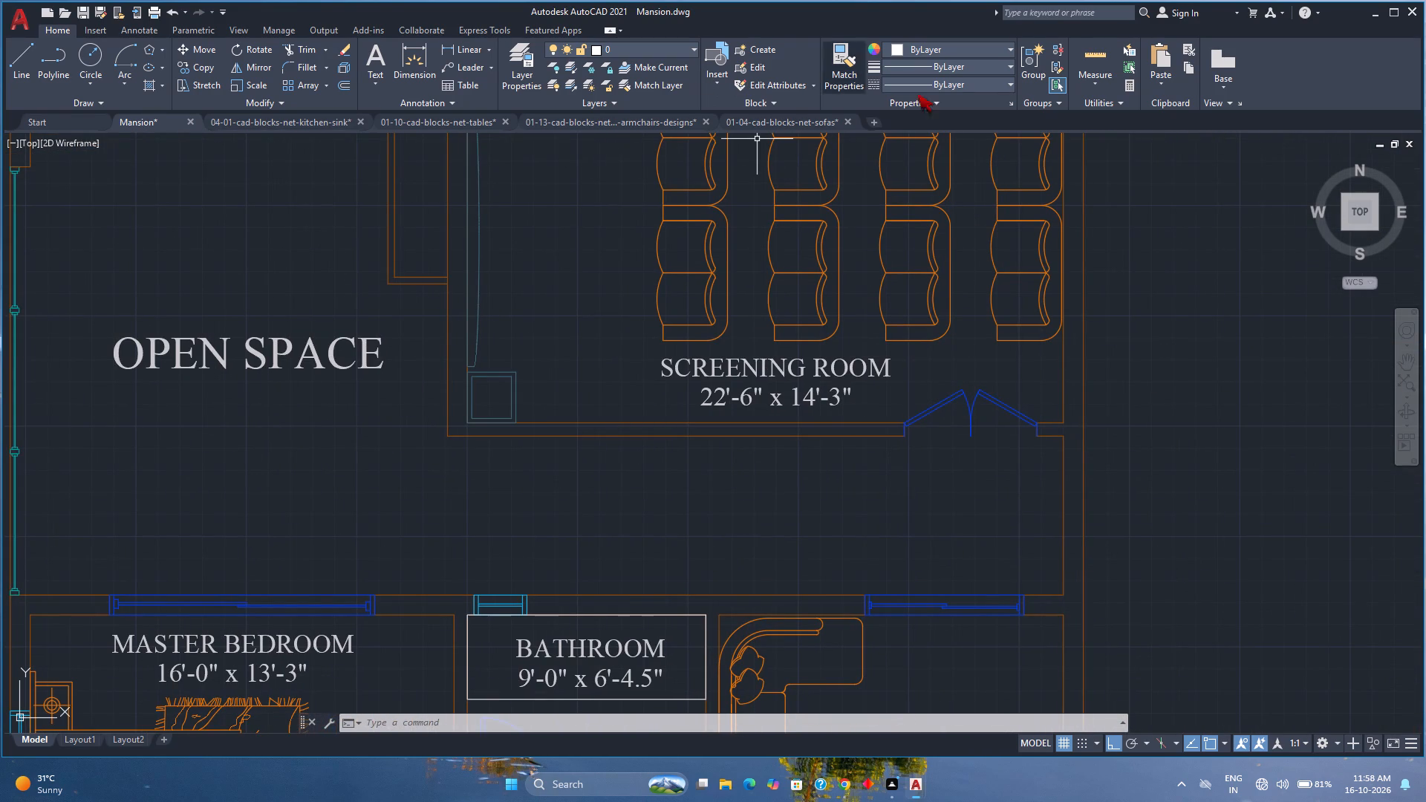
pyautogui.click(1086, 59)
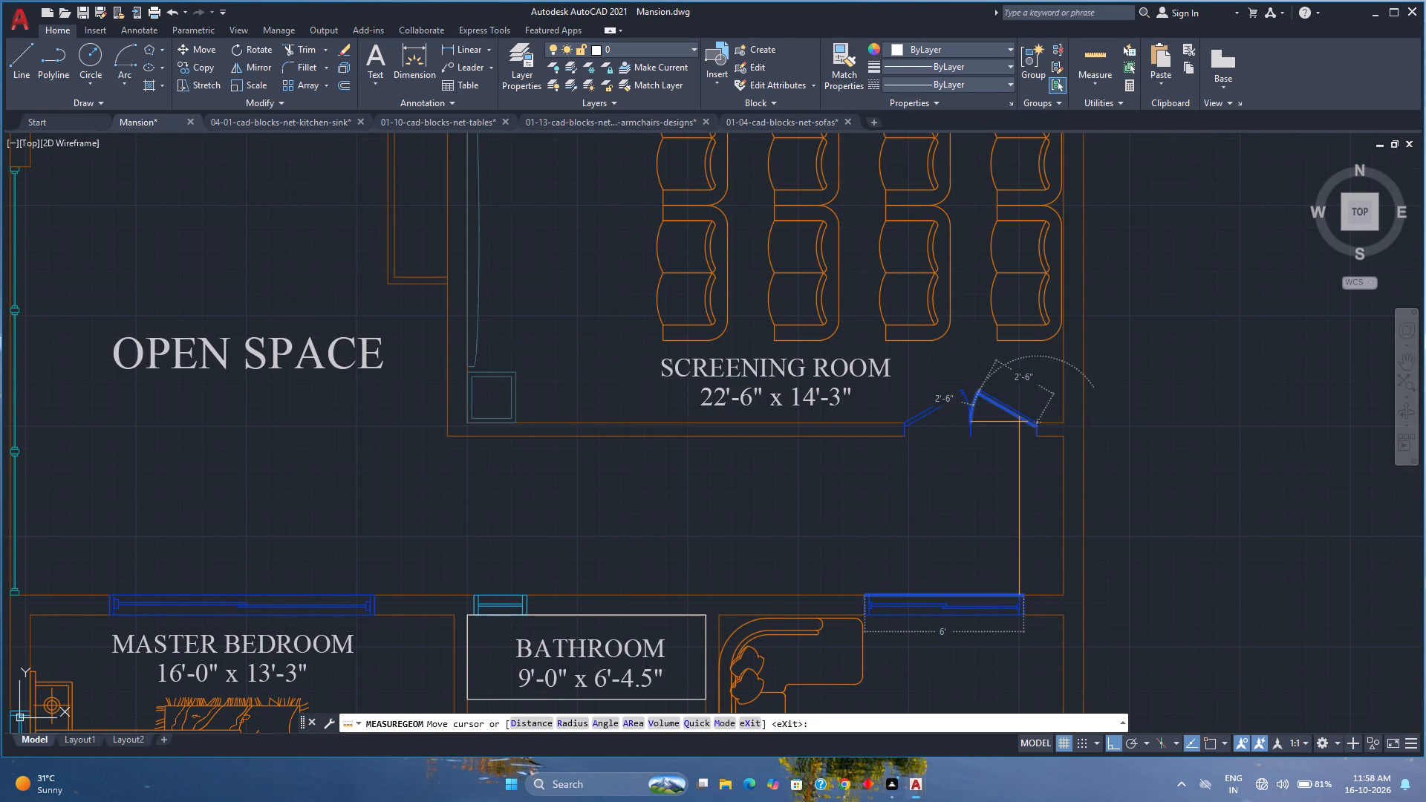
pyautogui.scroll(2, 1052, 400)
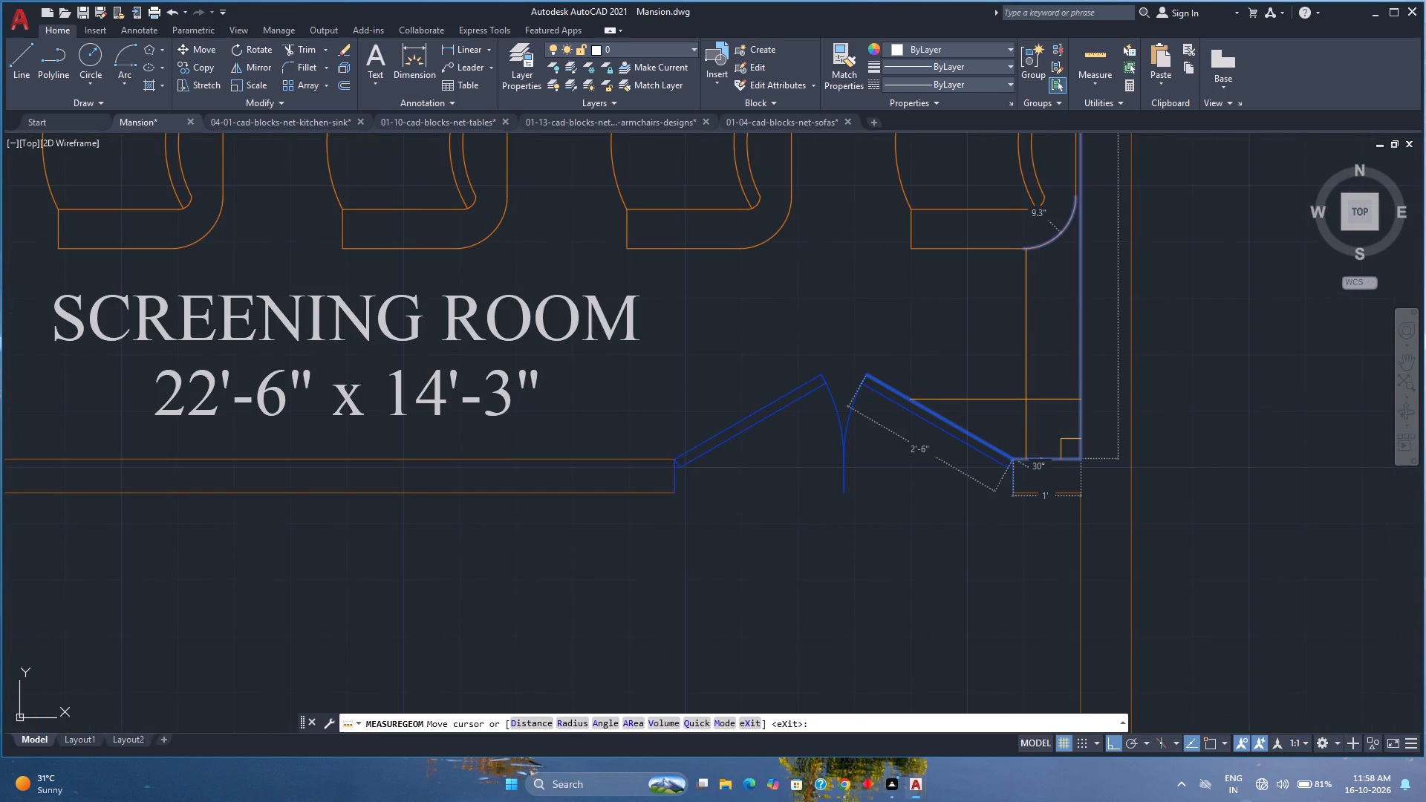
pyautogui.scroll(-2, 1022, 400)
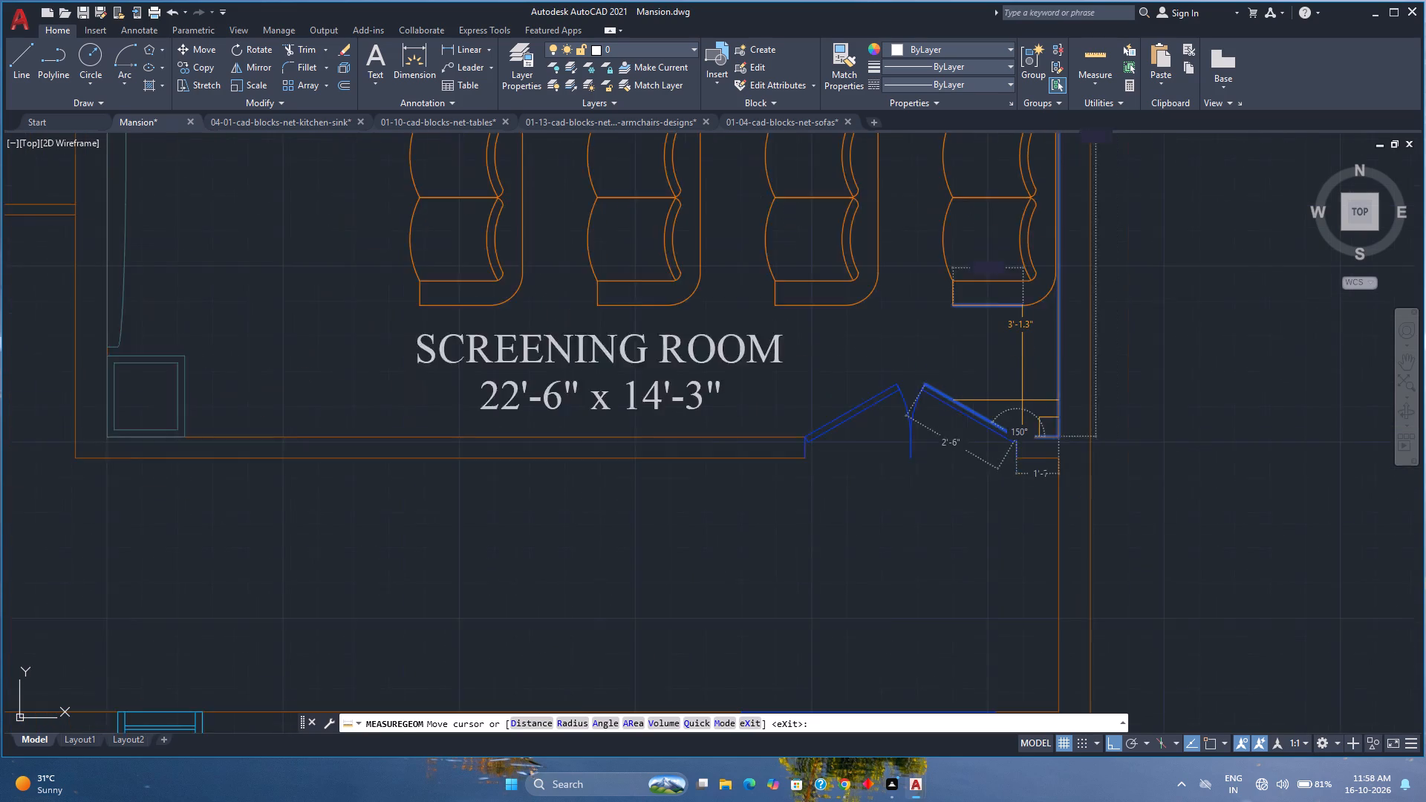
pyautogui.scroll(-1, 1022, 400)
pyautogui.press('Escape')
# Examine the layouts of all three floor plans side by side, including the upper floor's open space and screening room.
pyautogui.scroll(-2, 1022, 400)
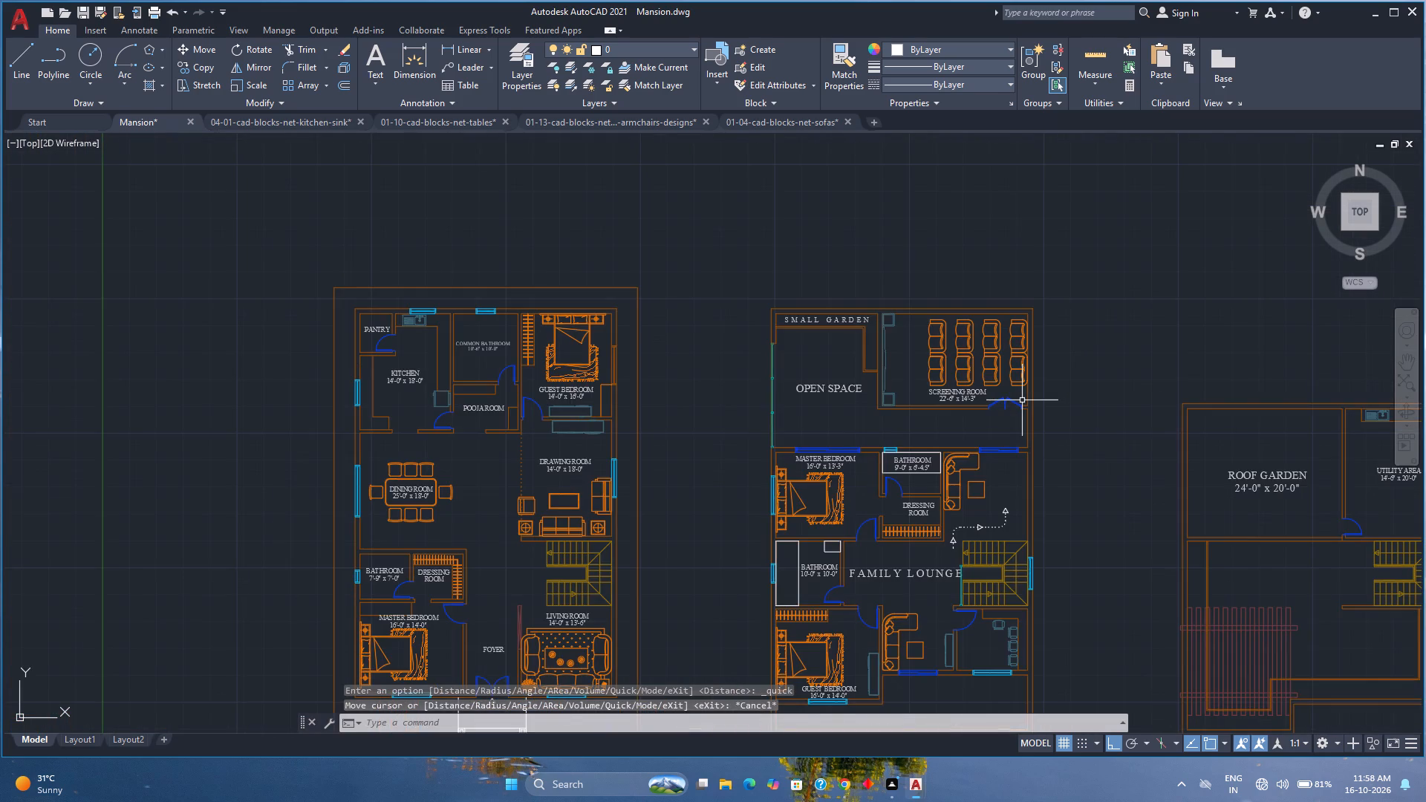
pyautogui.scroll(-1, 1022, 400)
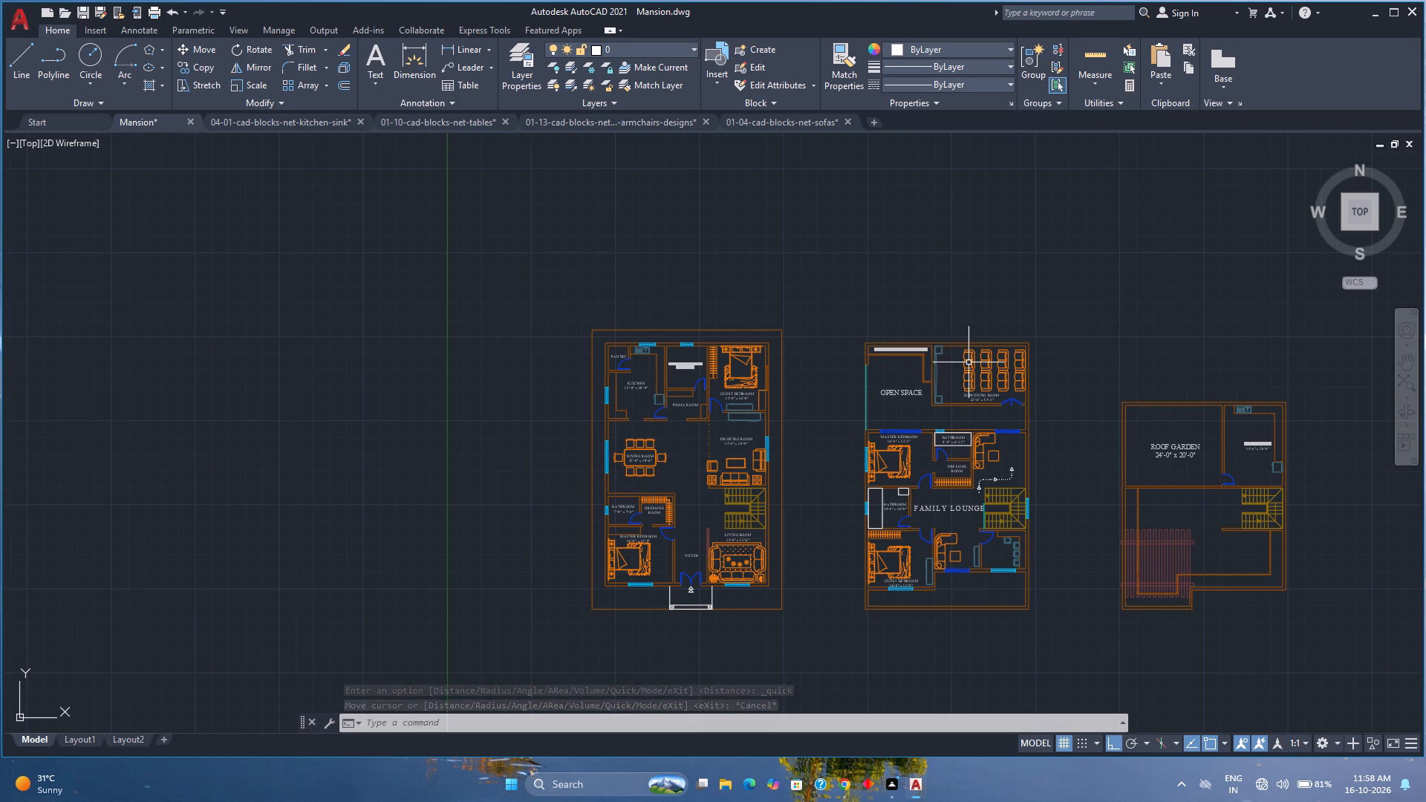
pyautogui.scroll(2, 968, 362)
pyautogui.scroll(-1, 968, 362)
pyautogui.moveTo(912, 394); pyautogui.dragTo(908, 342, button='middle')
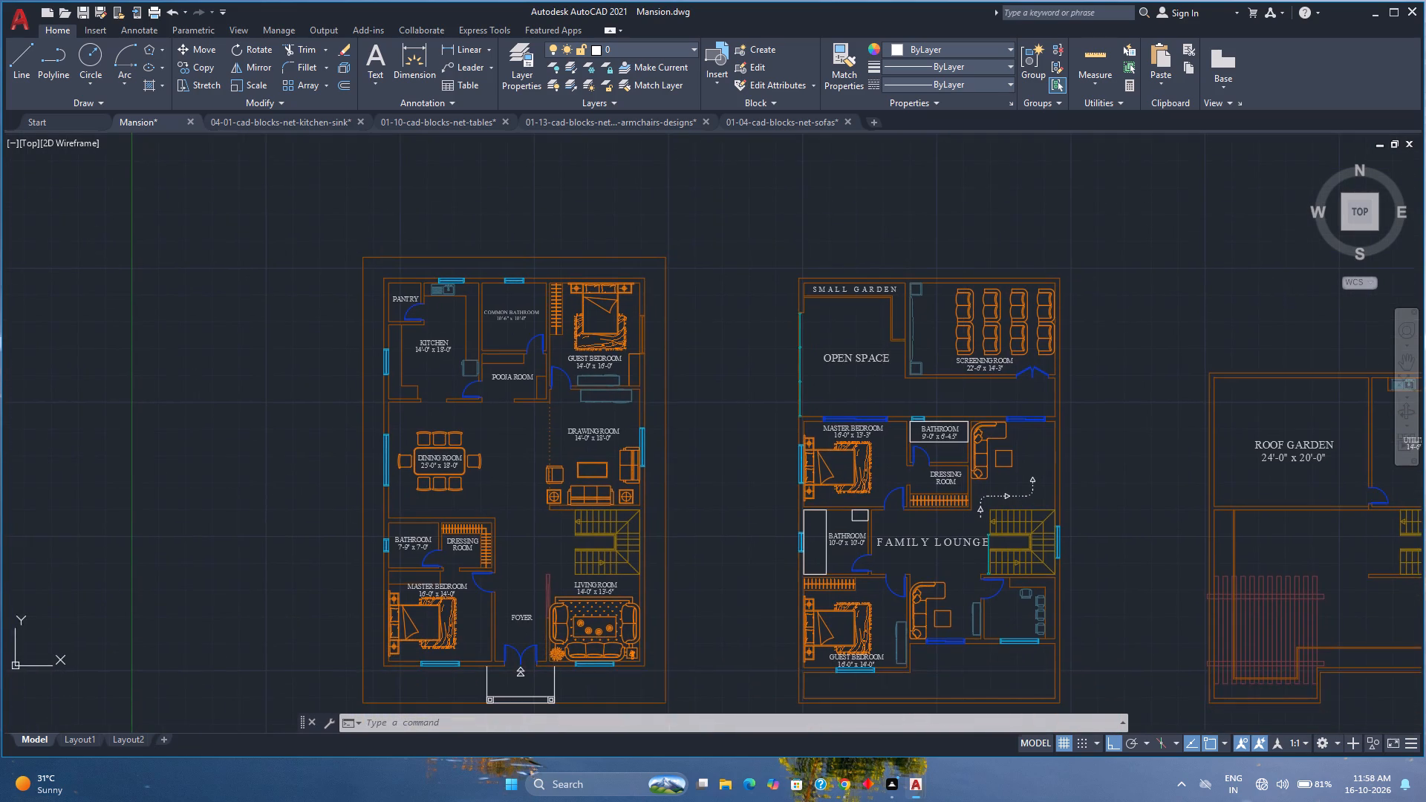
pyautogui.scroll(2, 862, 398)
pyautogui.scroll(-1, 862, 398)
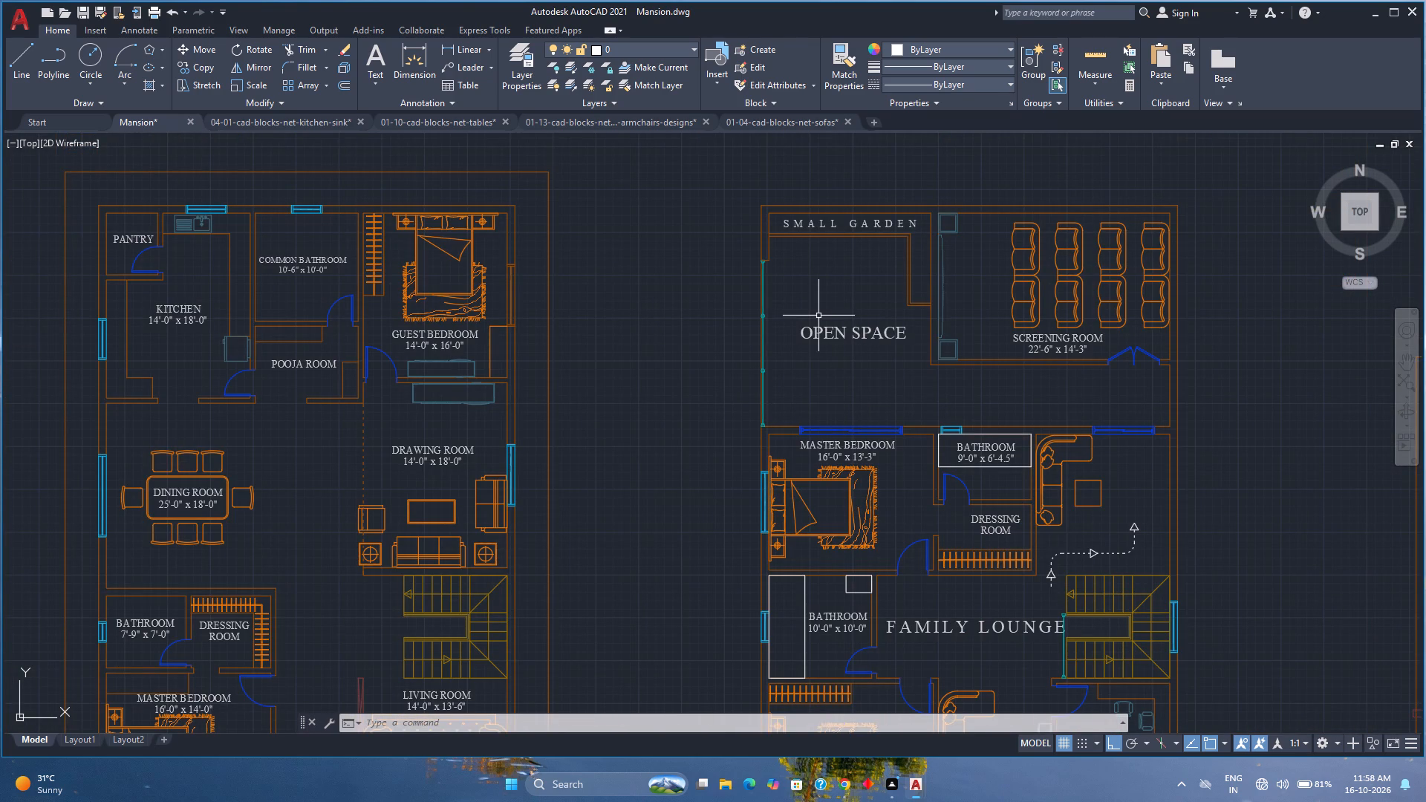
pyautogui.scroll(-2, 818, 316)
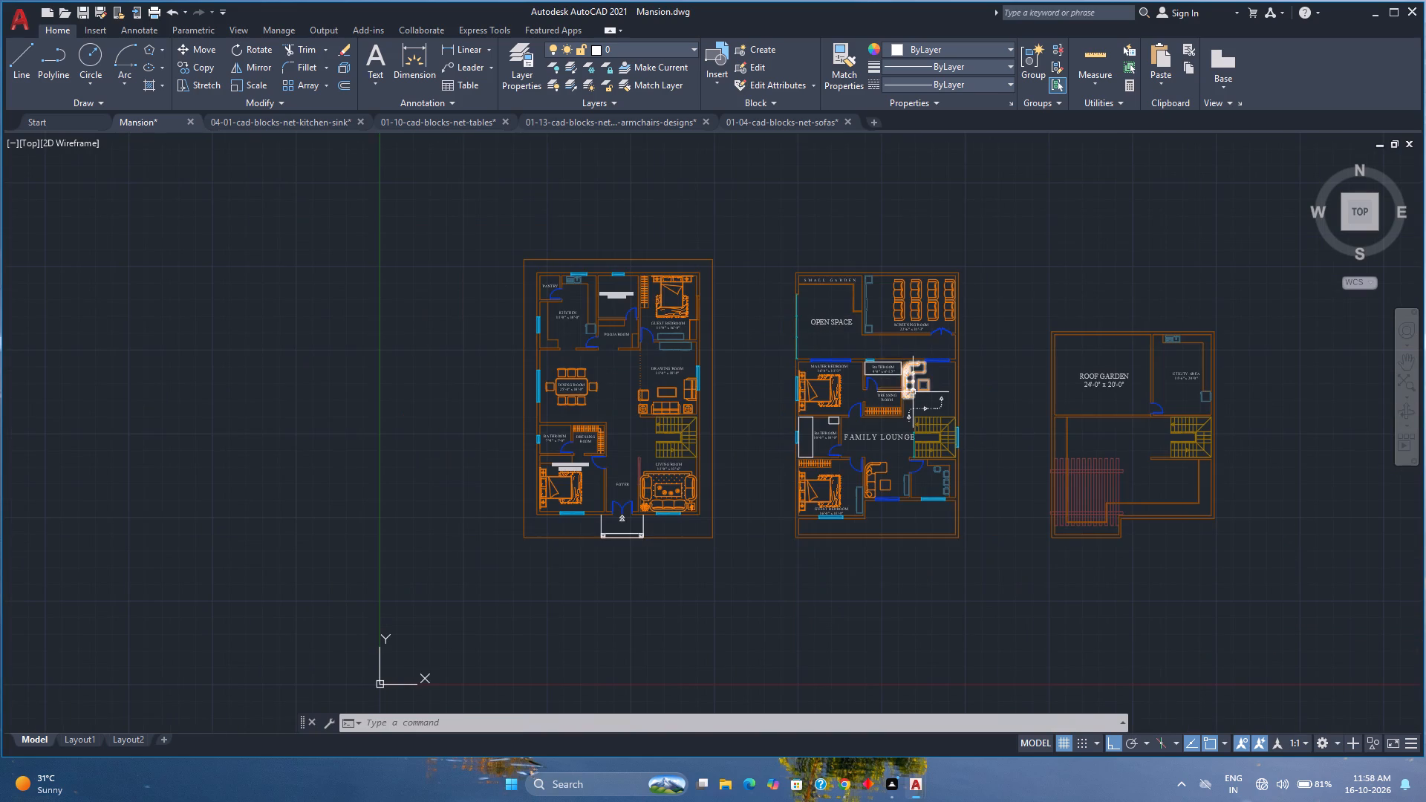
pyautogui.scroll(1, 886, 343)
pyautogui.moveTo(886, 343); pyautogui.dragTo(824, 335, button='middle')
pyautogui.middleClick(824, 335)
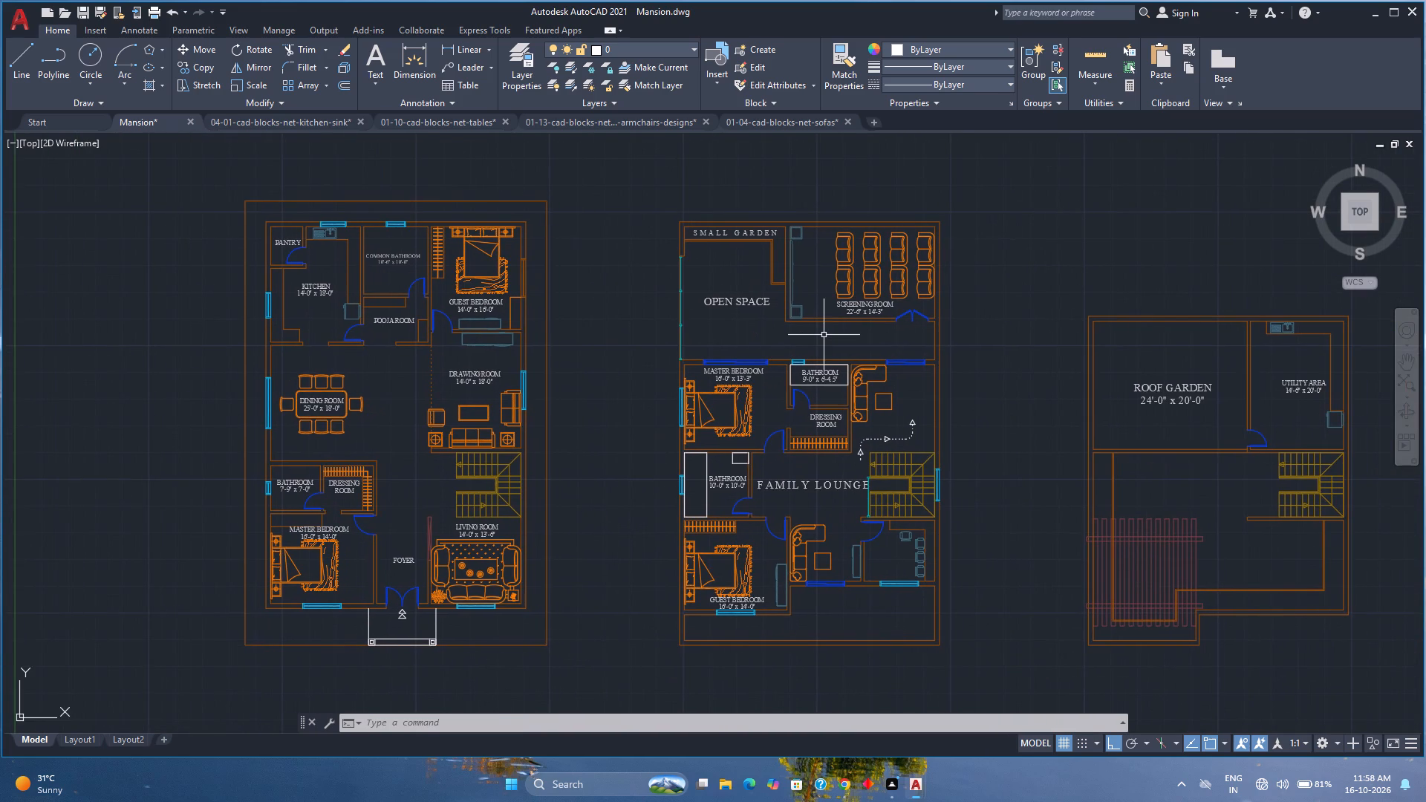
pyautogui.scroll(-1, 824, 335)
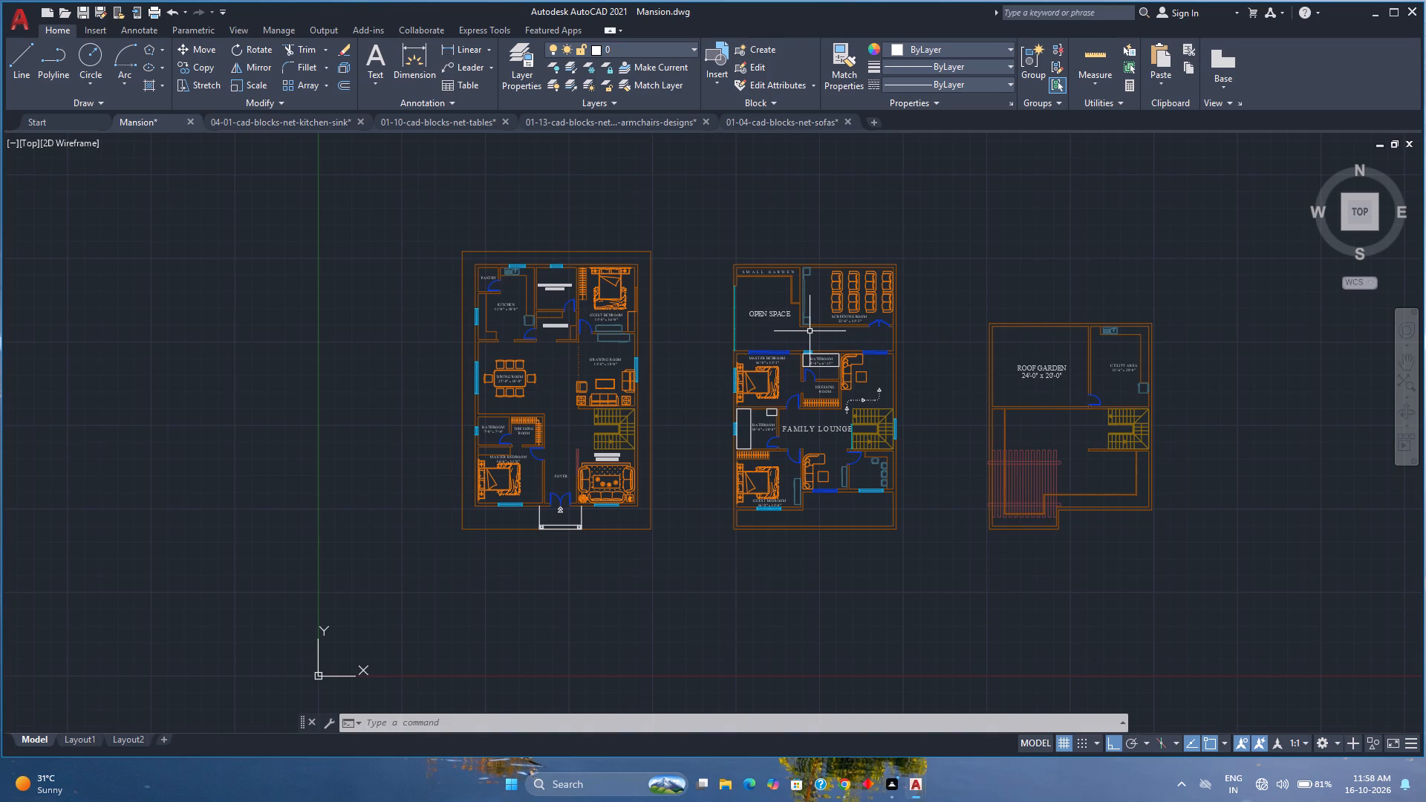
# Turn on the Wall Hatch layer and set its colour to index colour 243.
pyautogui.click(642, 50)
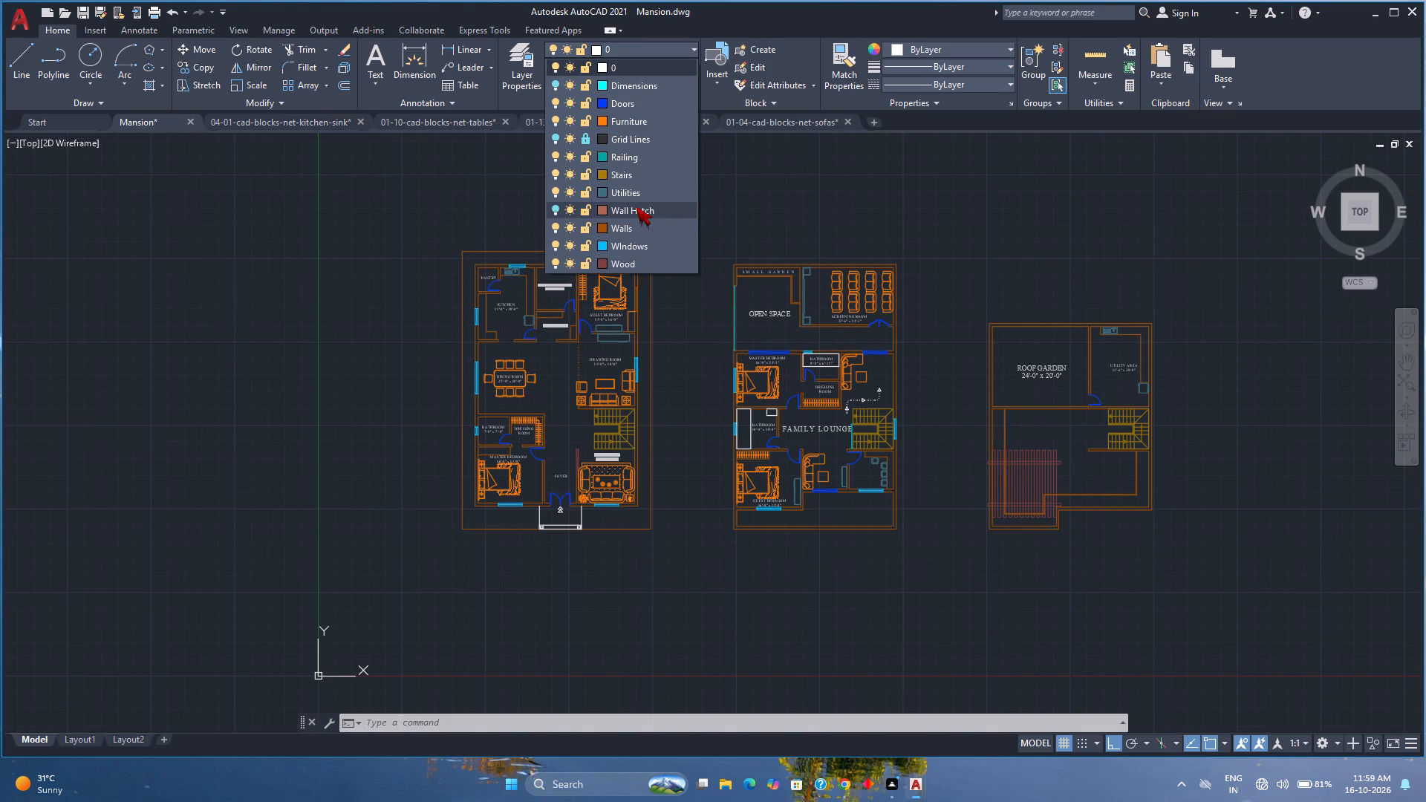
pyautogui.click(557, 207)
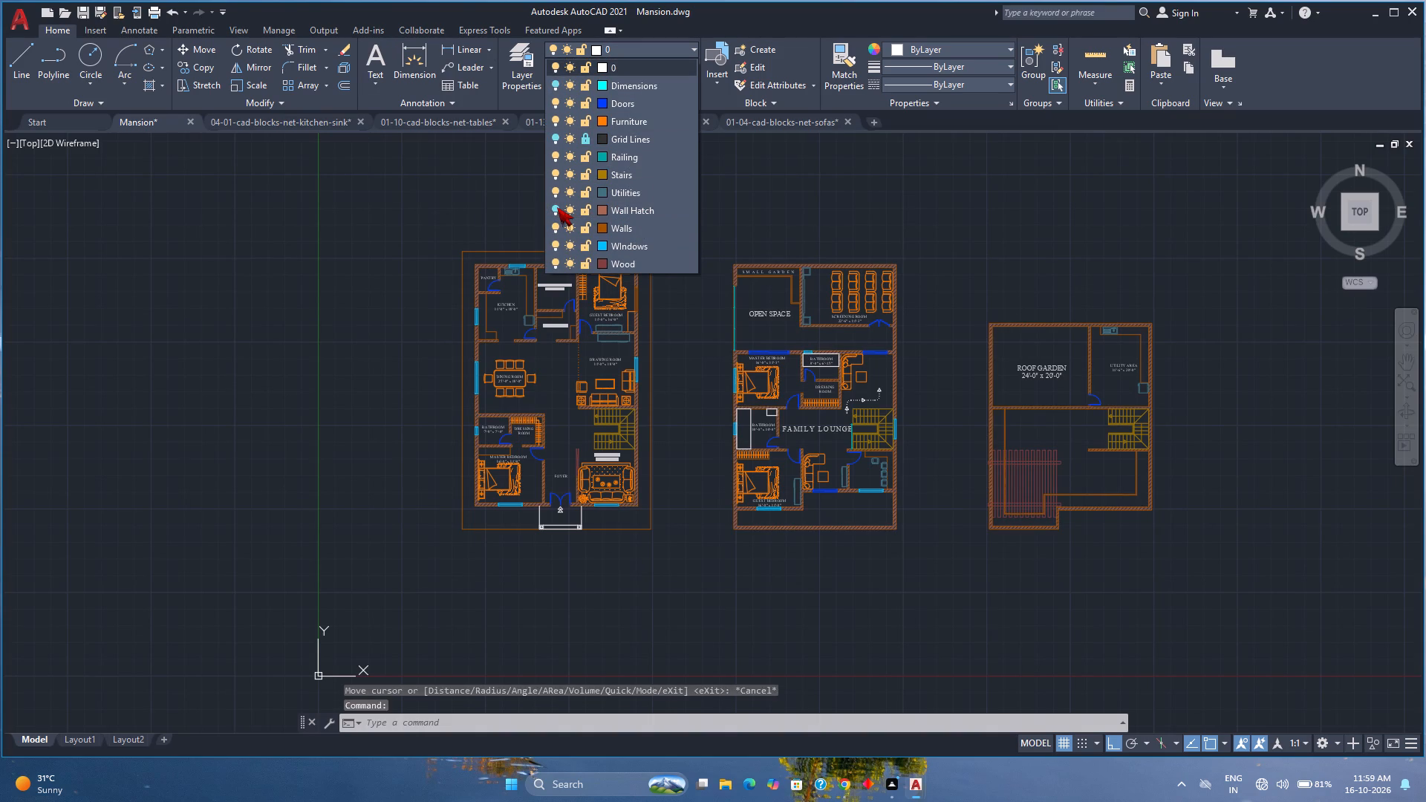
pyautogui.click(604, 212)
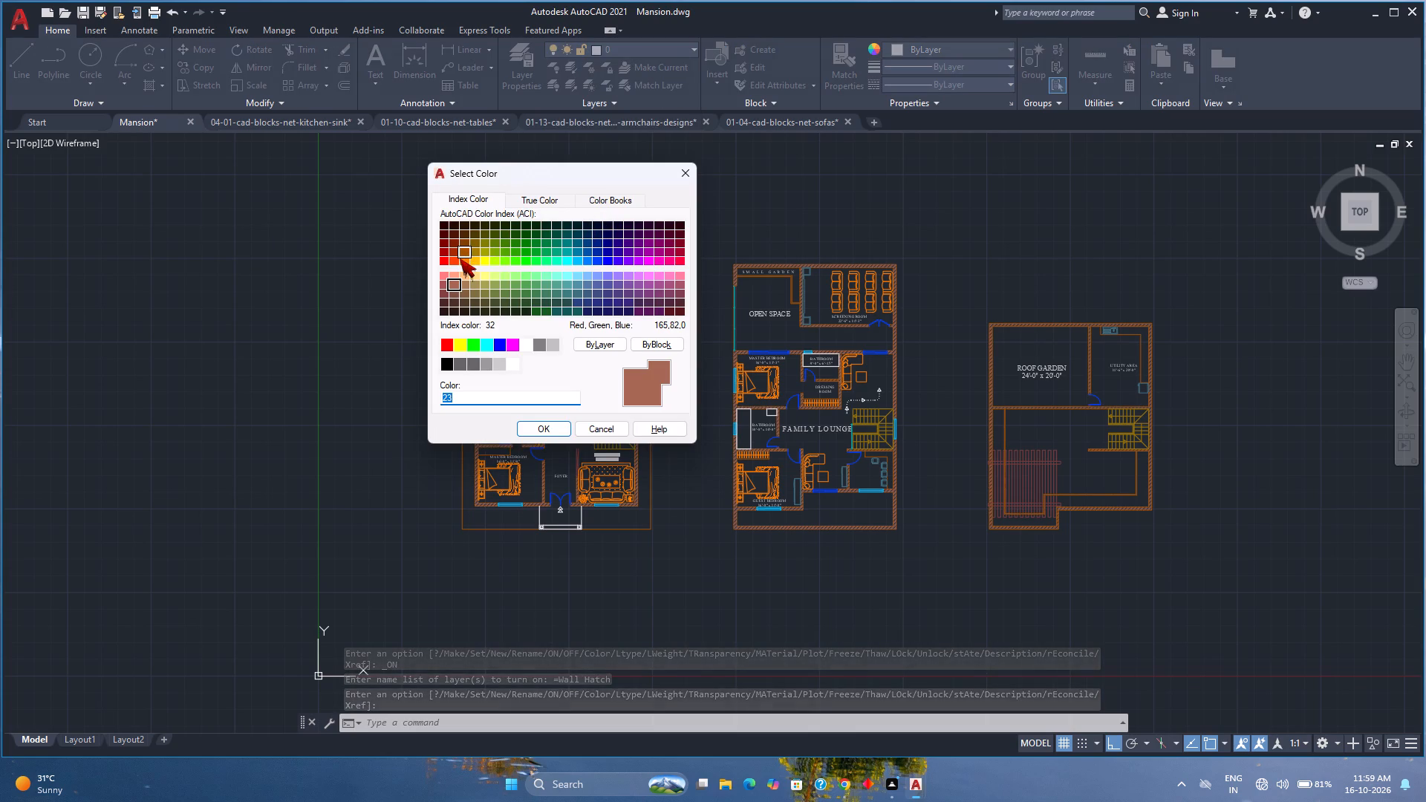
pyautogui.click(453, 297)
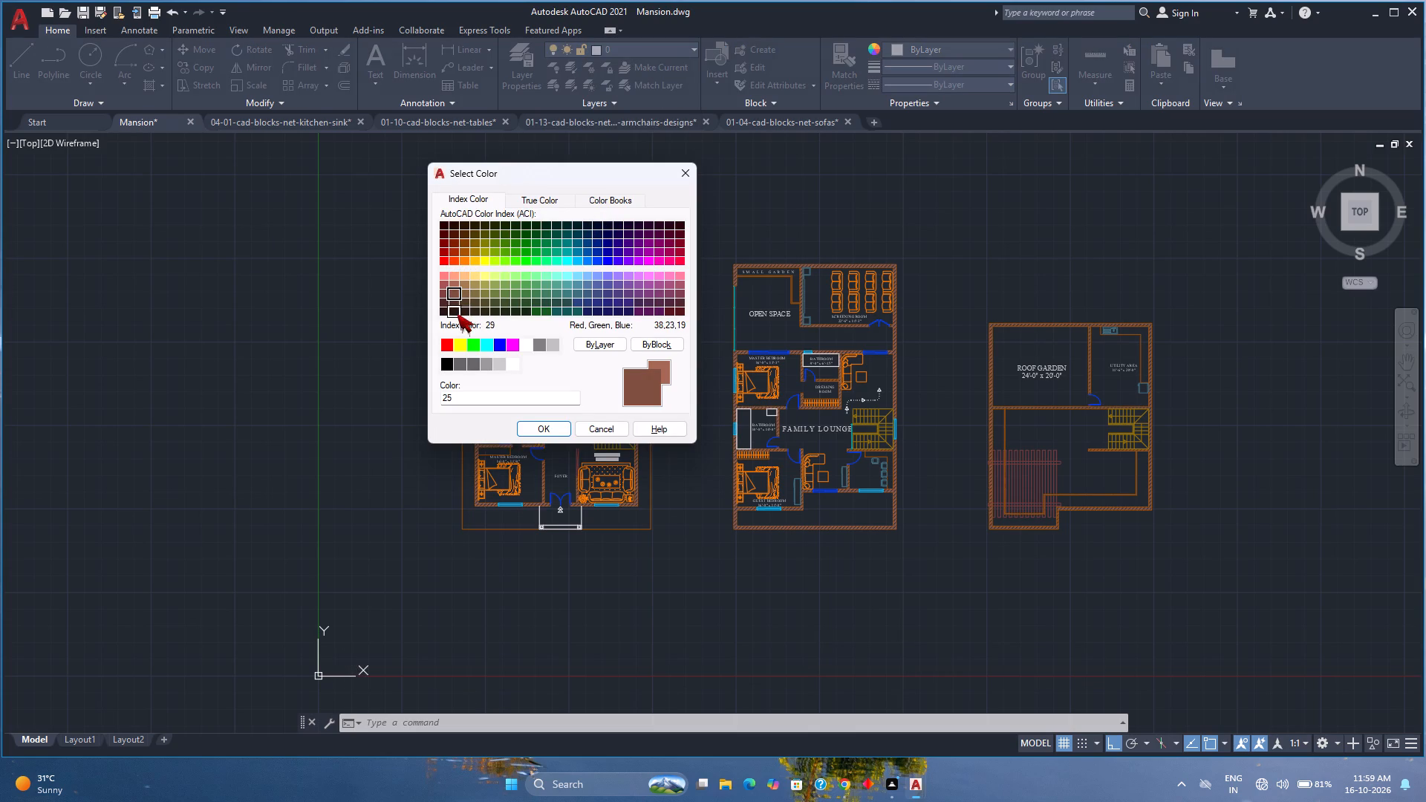
pyautogui.click(680, 287)
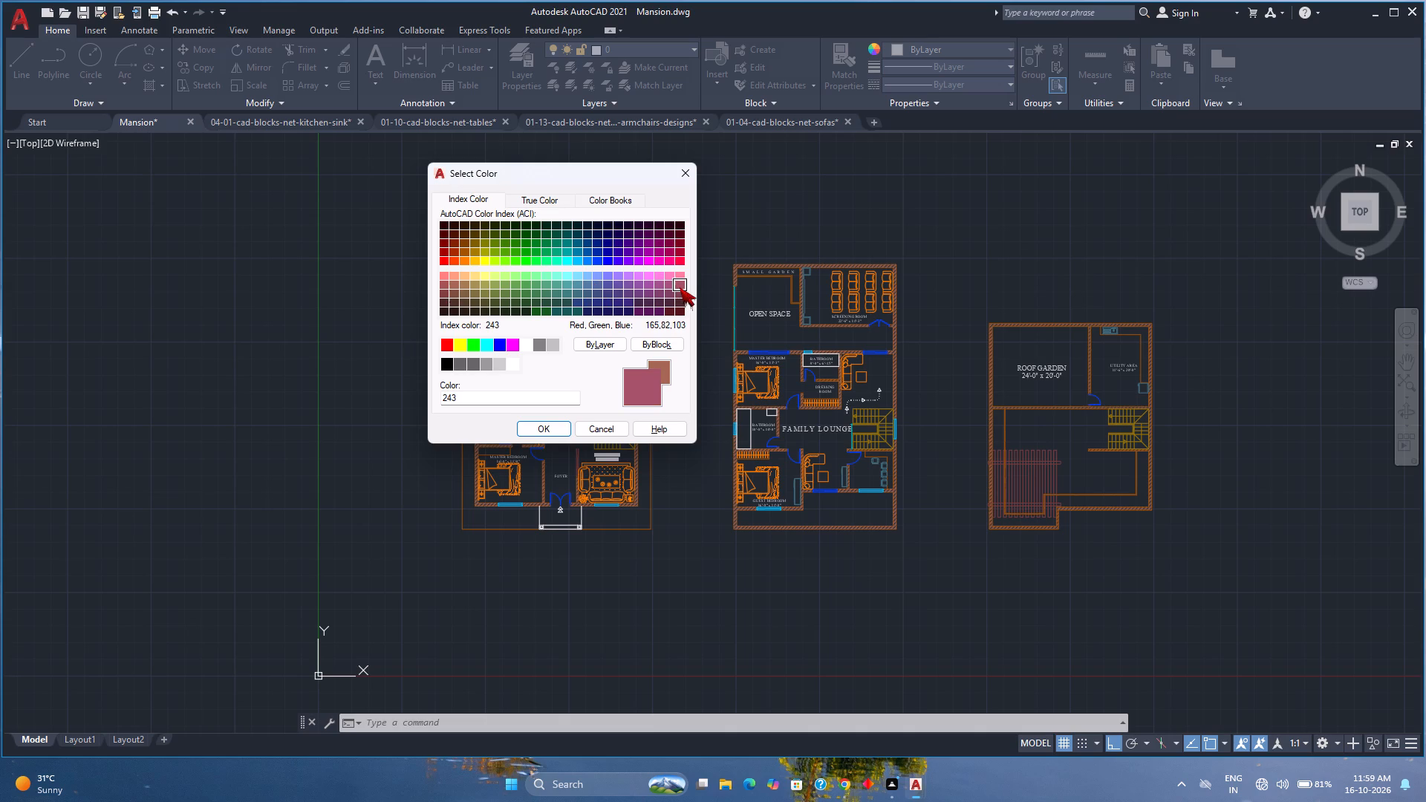
pyautogui.click(539, 427)
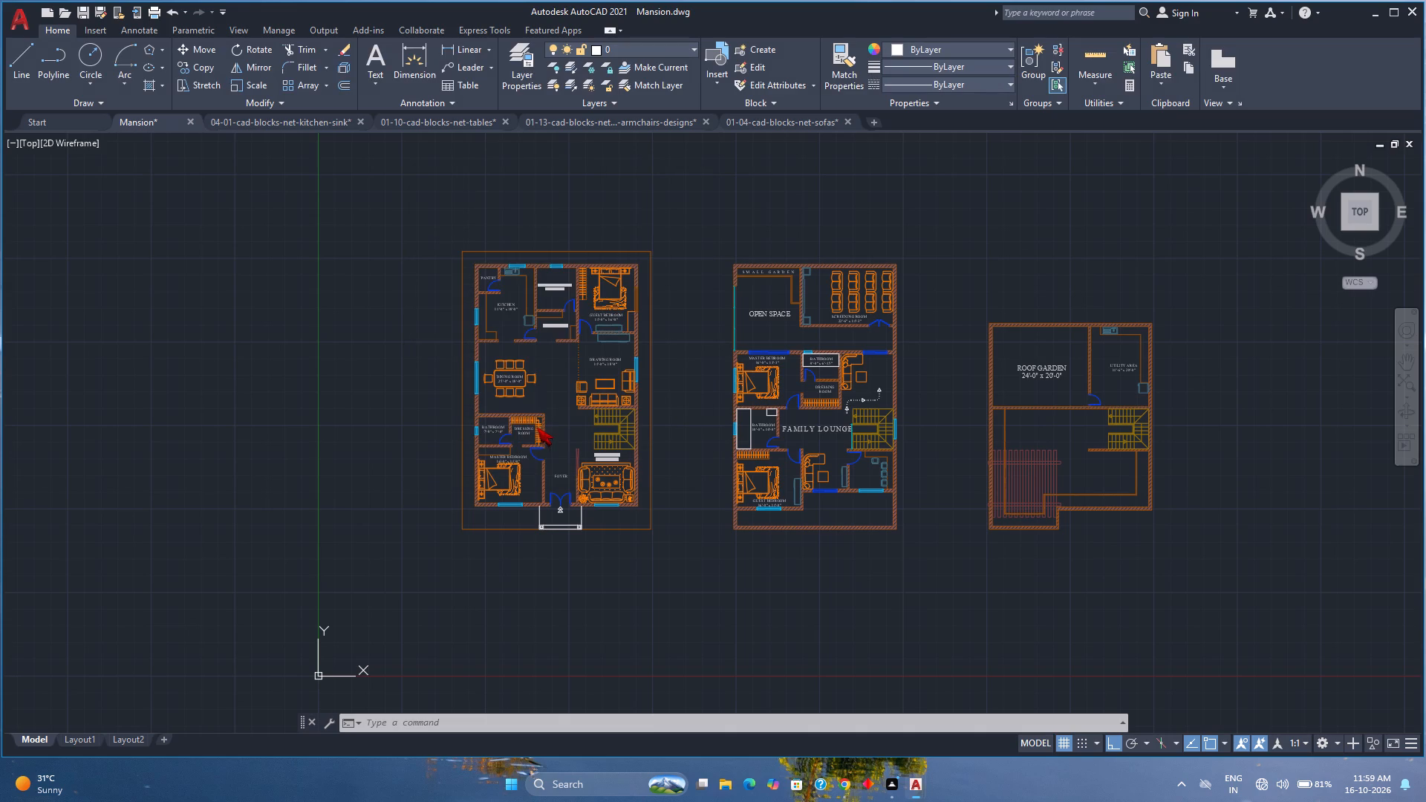
# Check the wall hatching on the floor plans and save the drawing.
pyautogui.scroll(2, 815, 329)
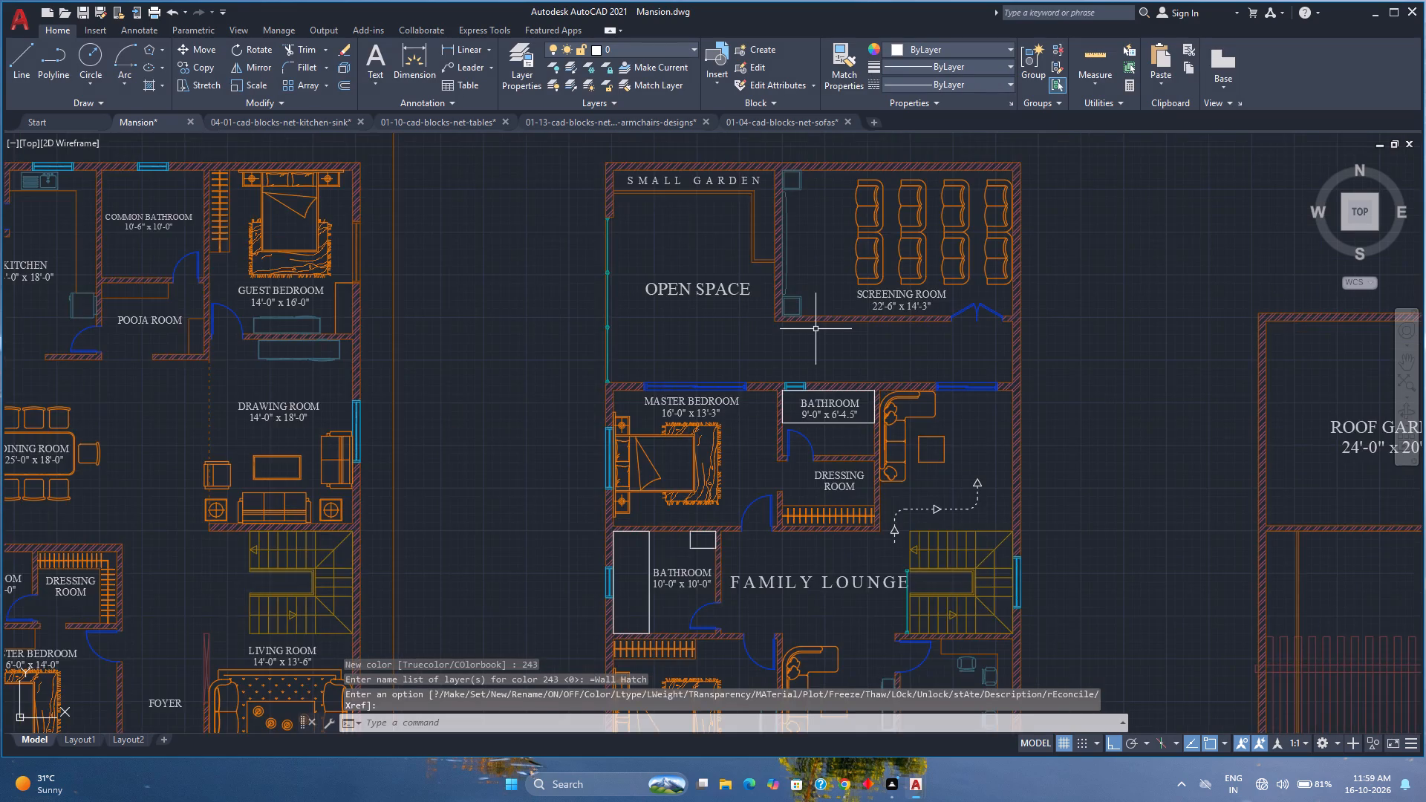
pyautogui.scroll(-1, 815, 329)
pyautogui.moveTo(738, 340); pyautogui.dragTo(800, 316, button='middle')
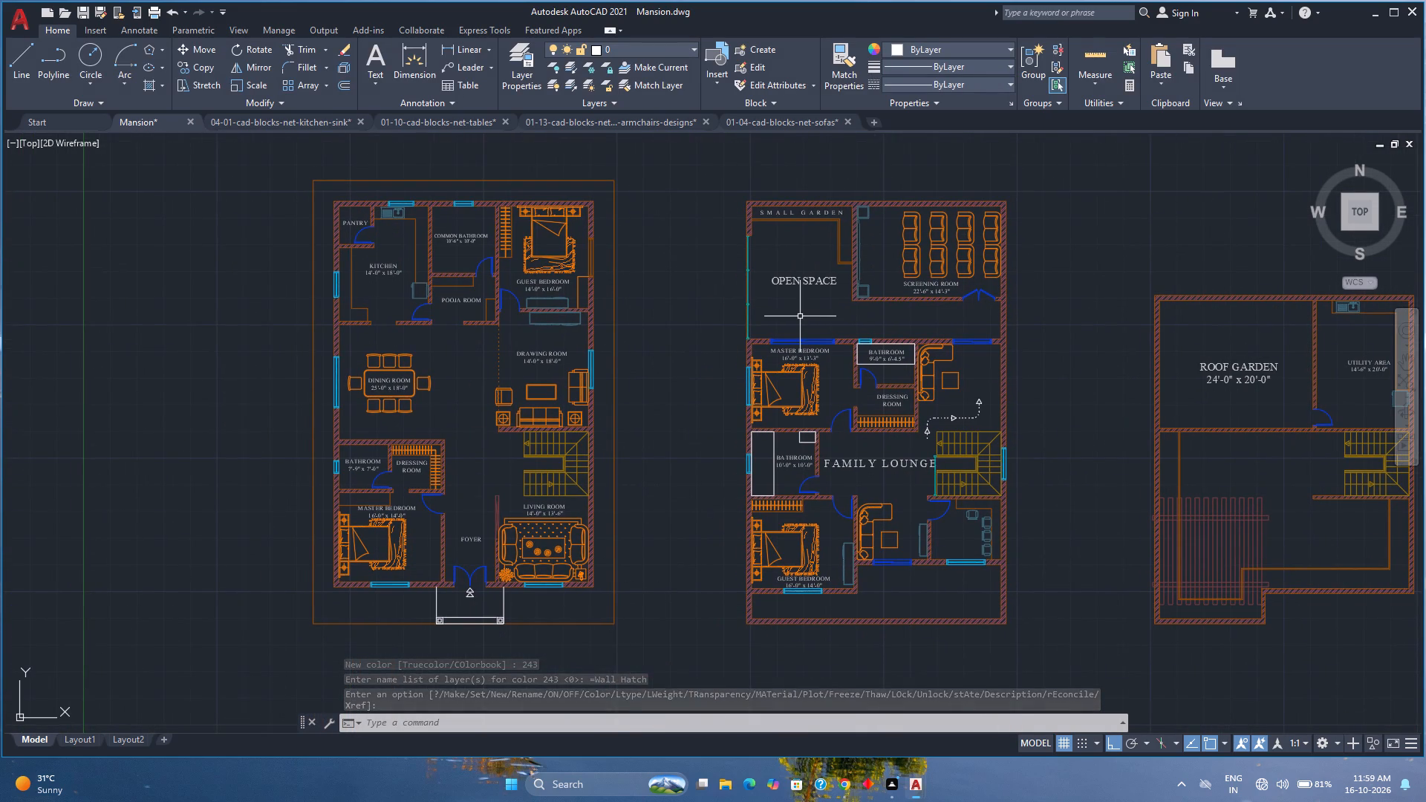
pyautogui.hotkey('ctrl', 's')
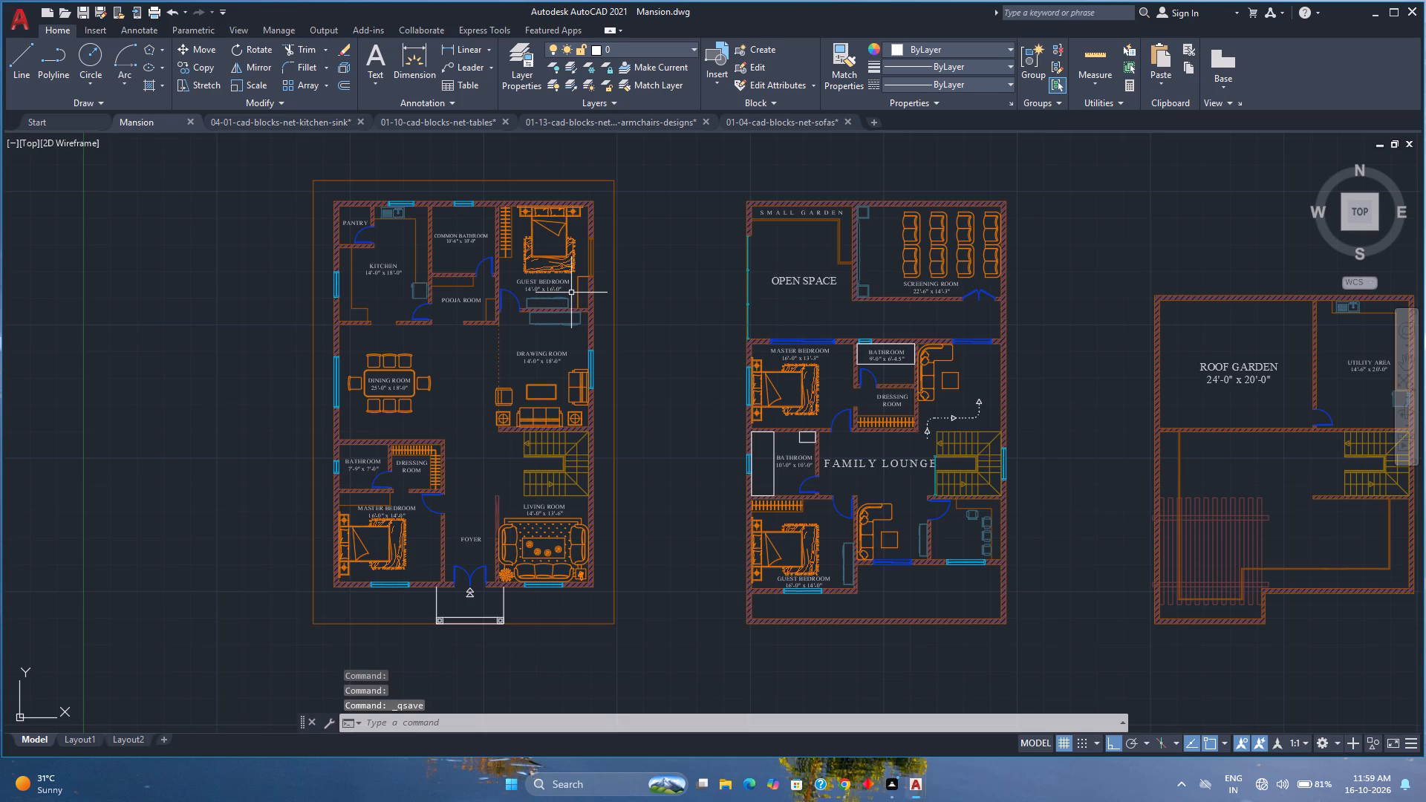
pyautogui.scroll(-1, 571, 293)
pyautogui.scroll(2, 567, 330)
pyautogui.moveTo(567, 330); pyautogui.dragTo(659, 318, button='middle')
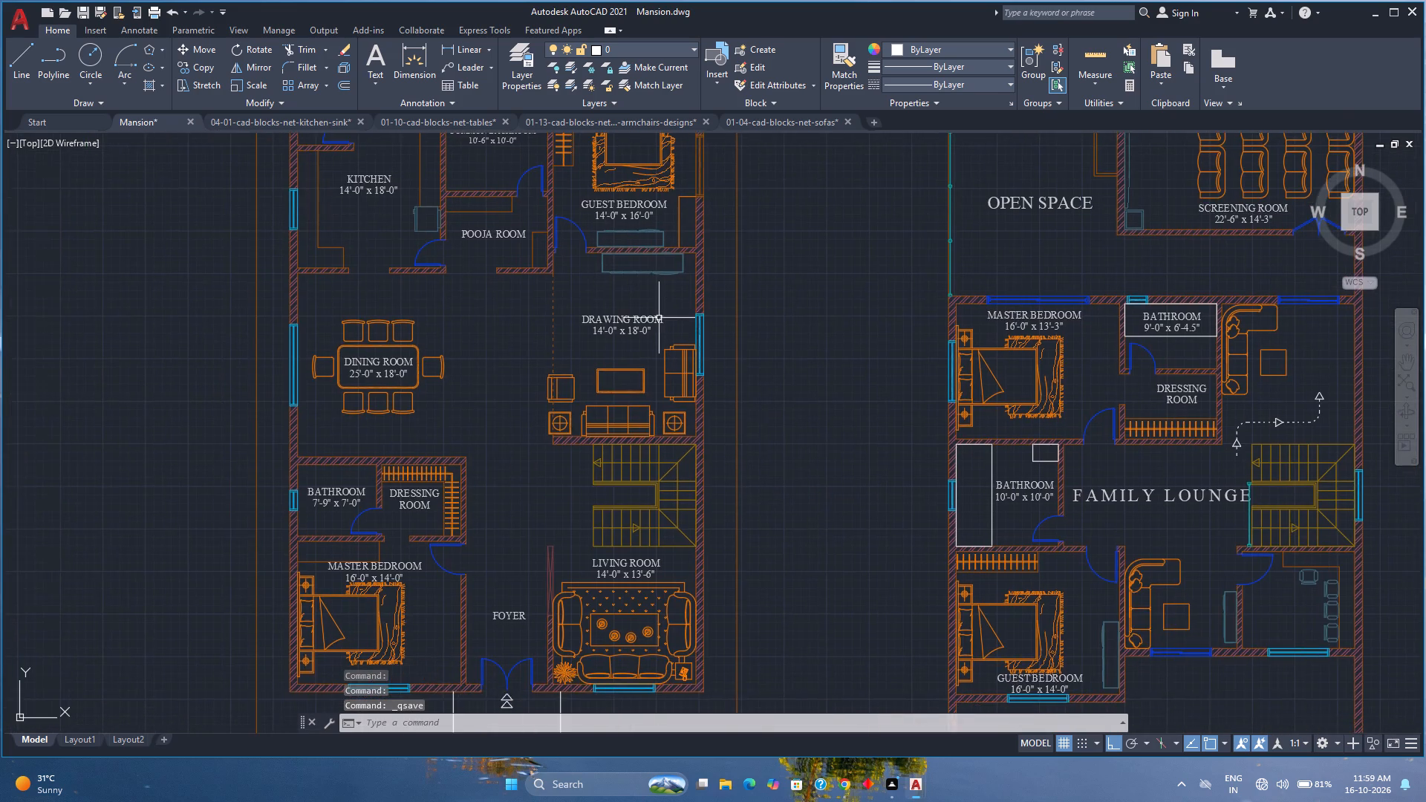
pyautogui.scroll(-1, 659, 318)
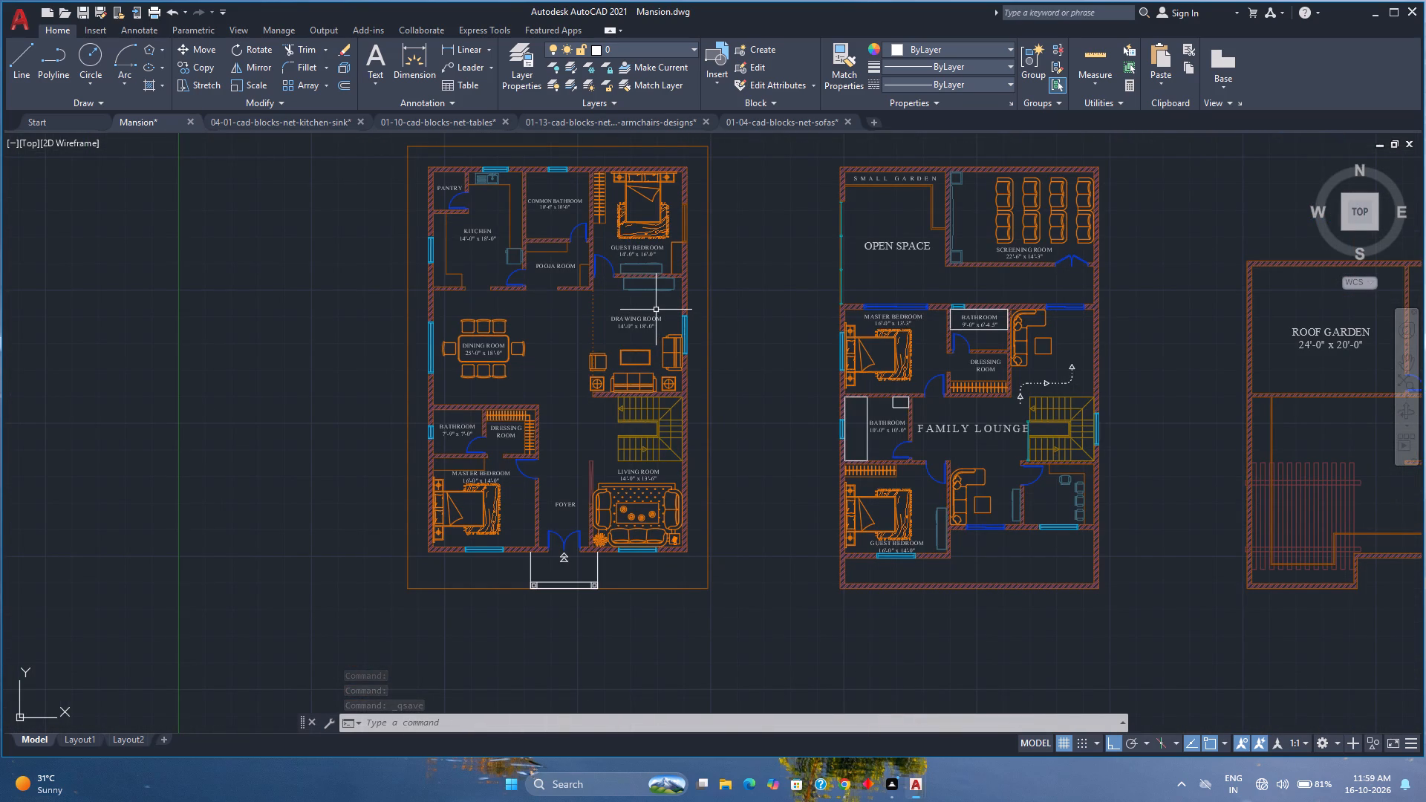
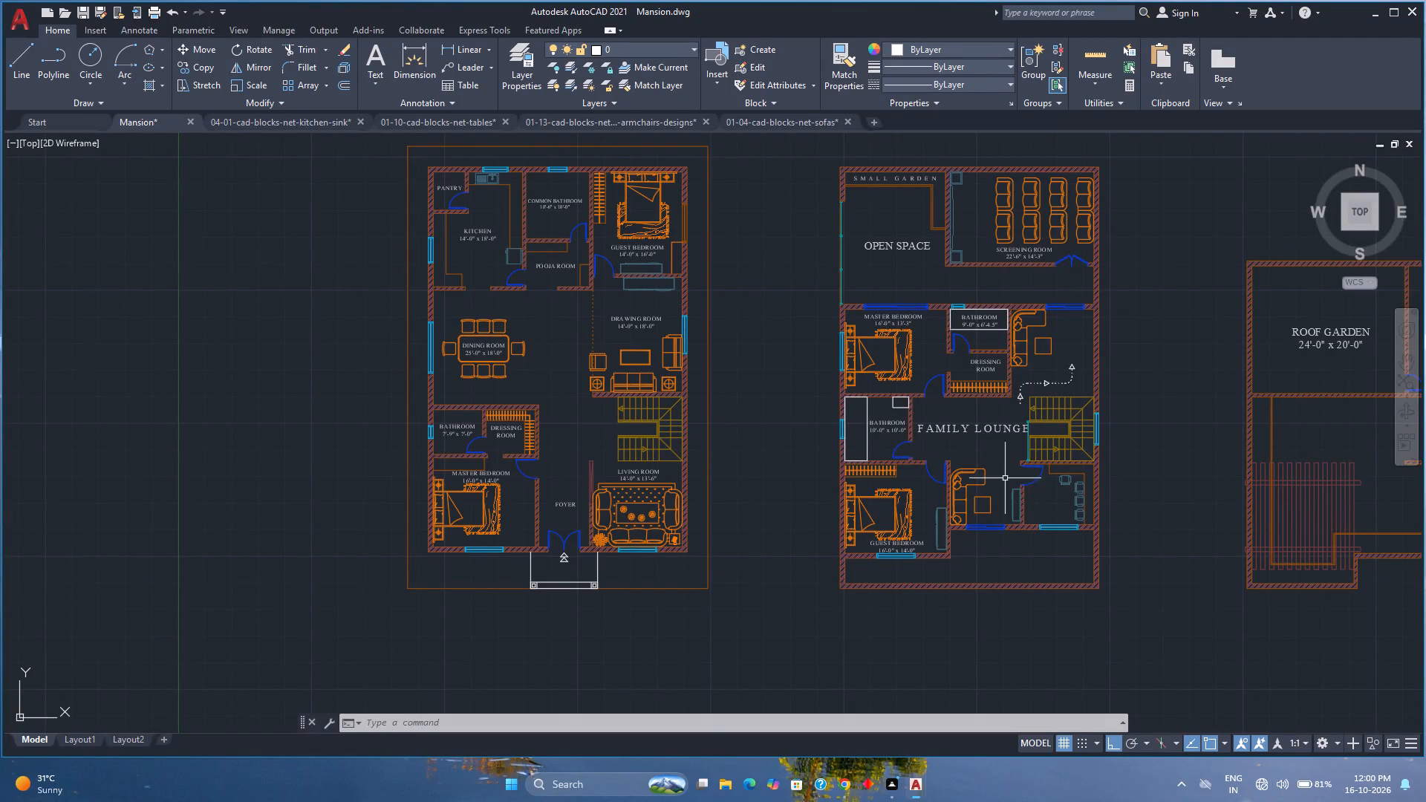
# Quick-measure the open terrace between the pergola, the staircase wall and the inner boundary line on the roof plan.
pyautogui.moveTo(1086, 486); pyautogui.dragTo(505, 428, button='middle')
pyautogui.scroll(1, 855, 475)
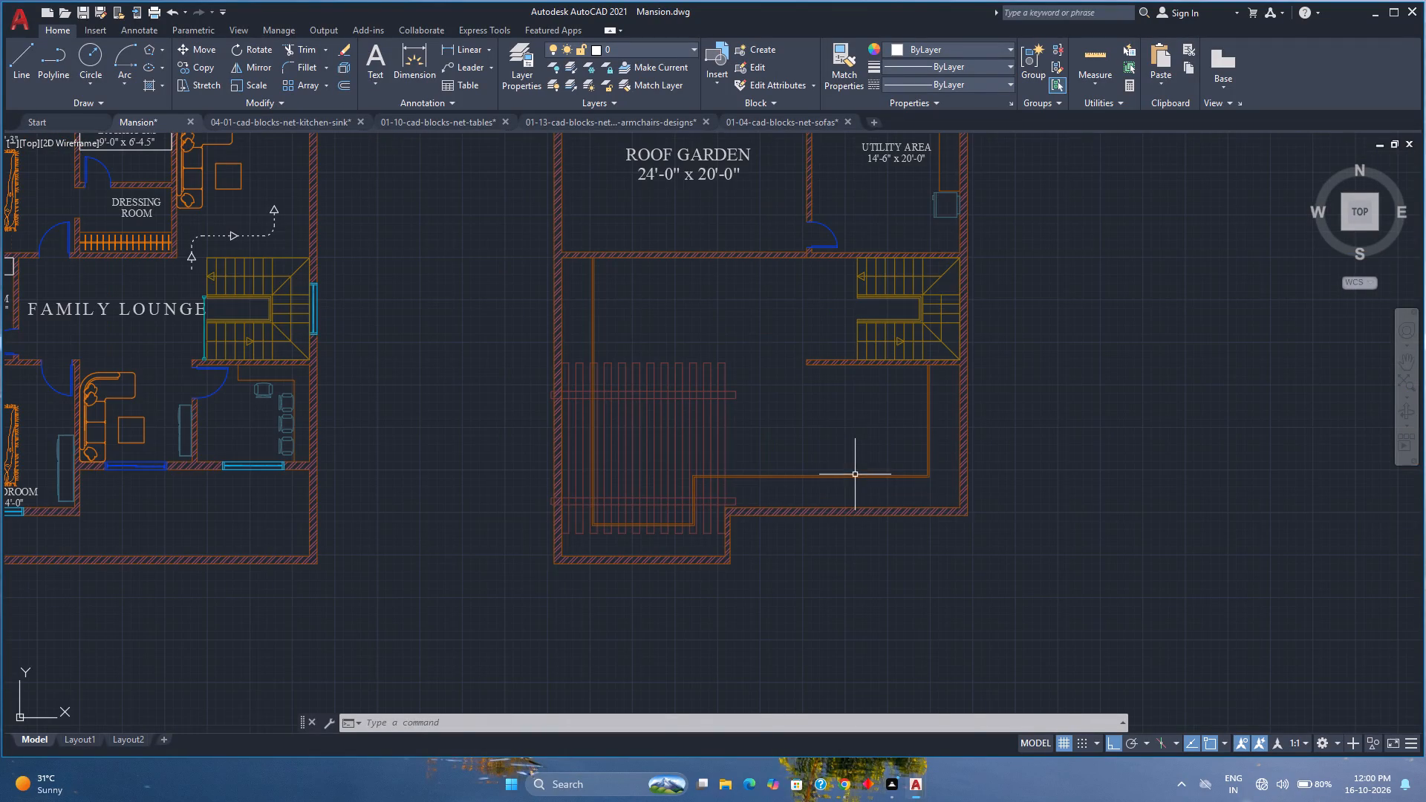
pyautogui.moveTo(876, 419); pyautogui.dragTo(861, 430, button='middle')
pyautogui.scroll(1, 860, 431)
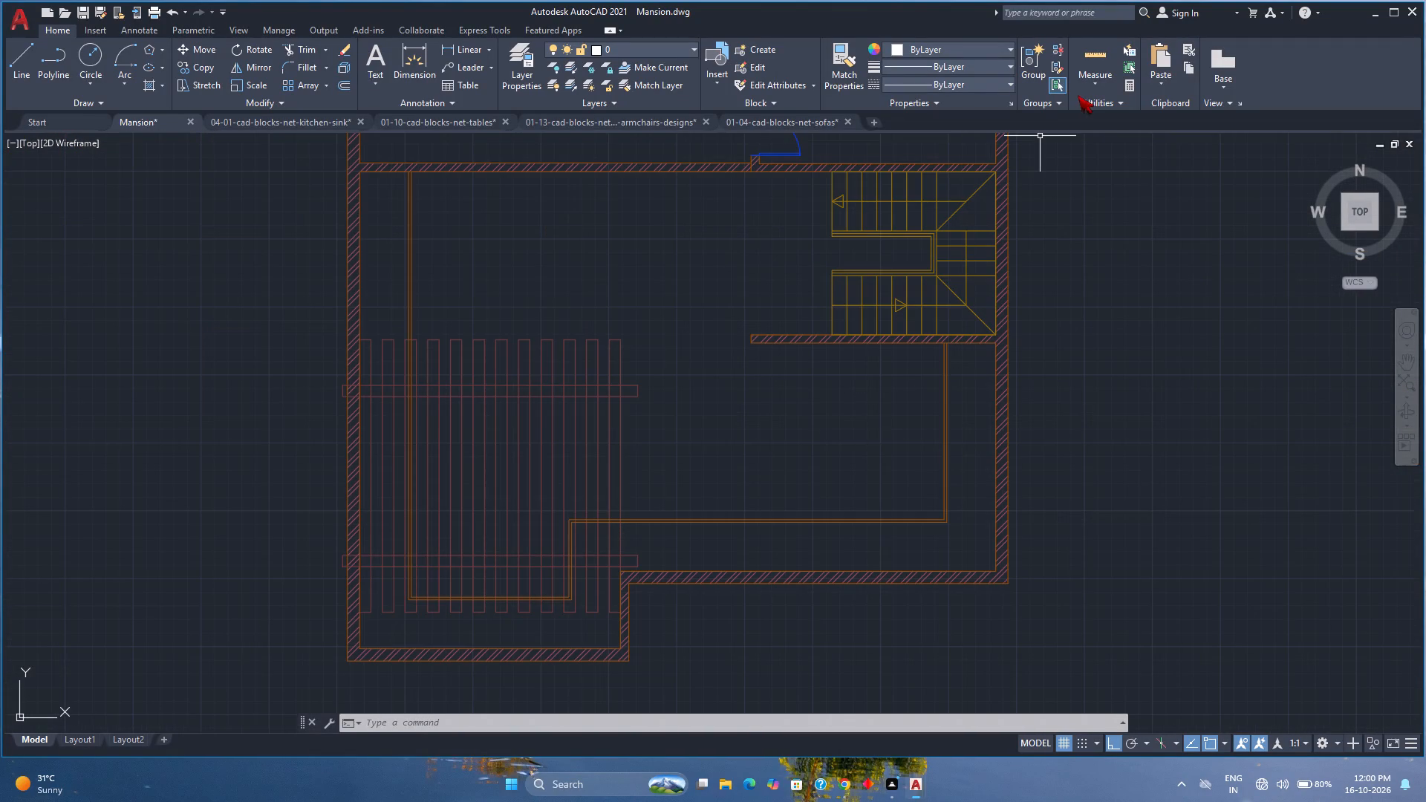
pyautogui.click(1089, 62)
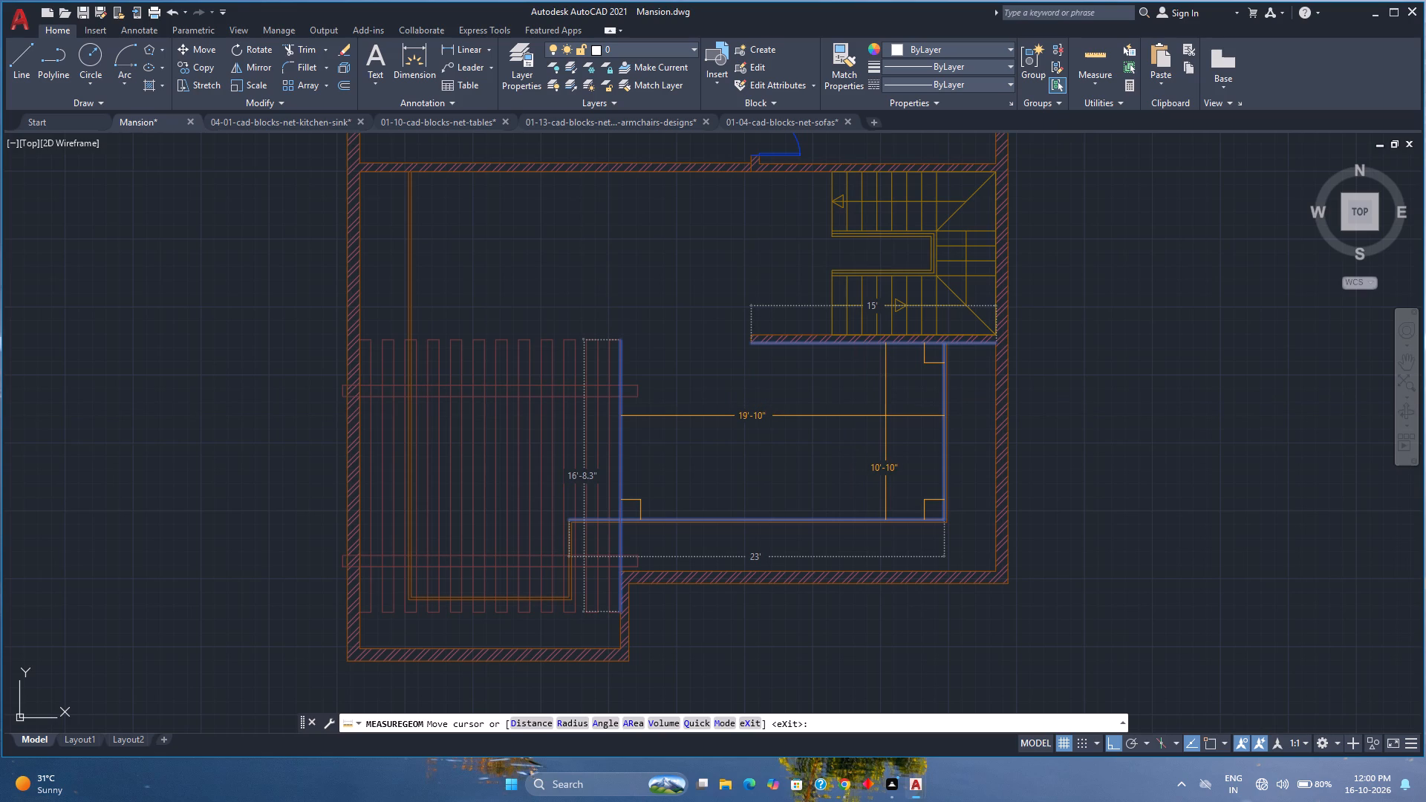
pyautogui.press('Escape')
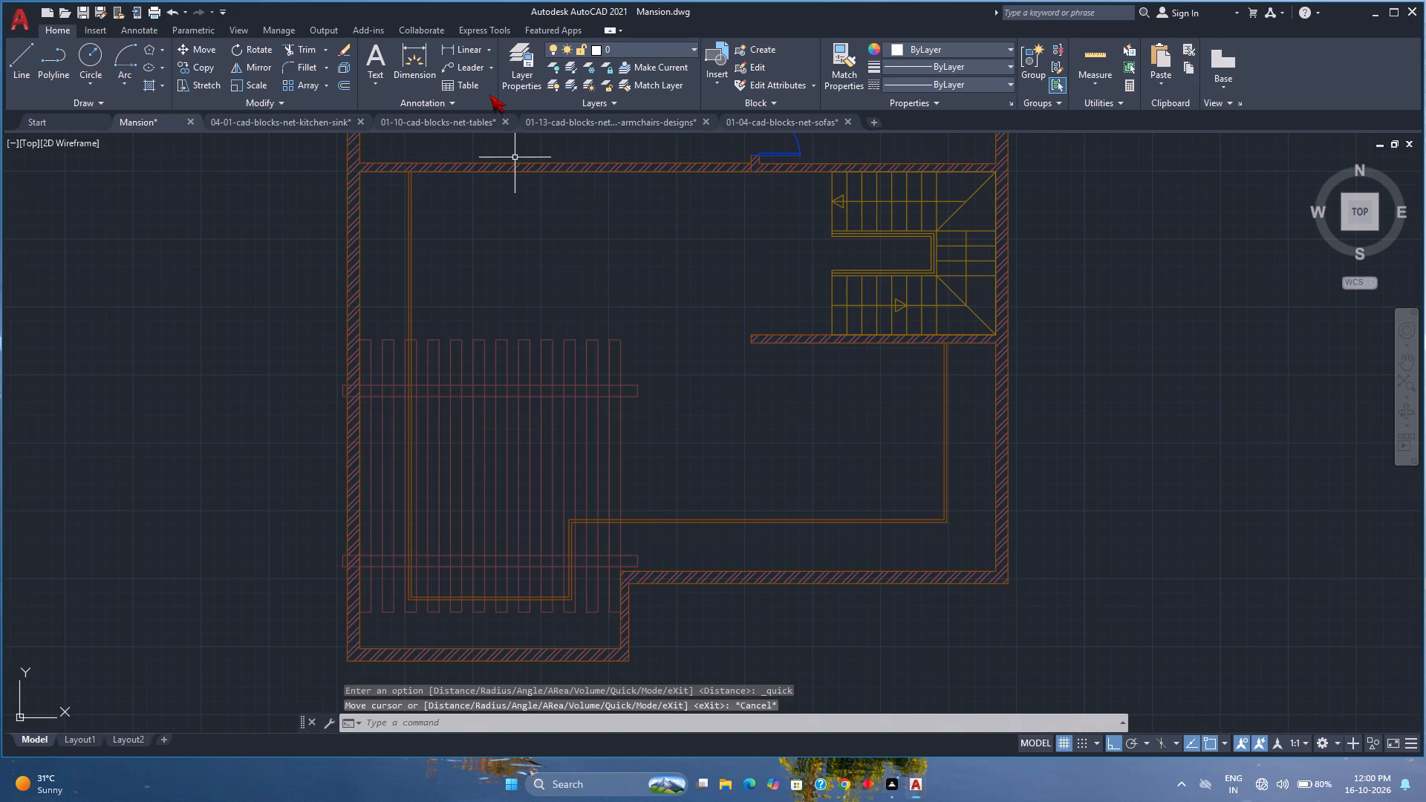
# Copy the sofa set with two seated figures, a tilted armchair and a rug from the sofa and armchair designs drawing.
pyautogui.click(632, 123)
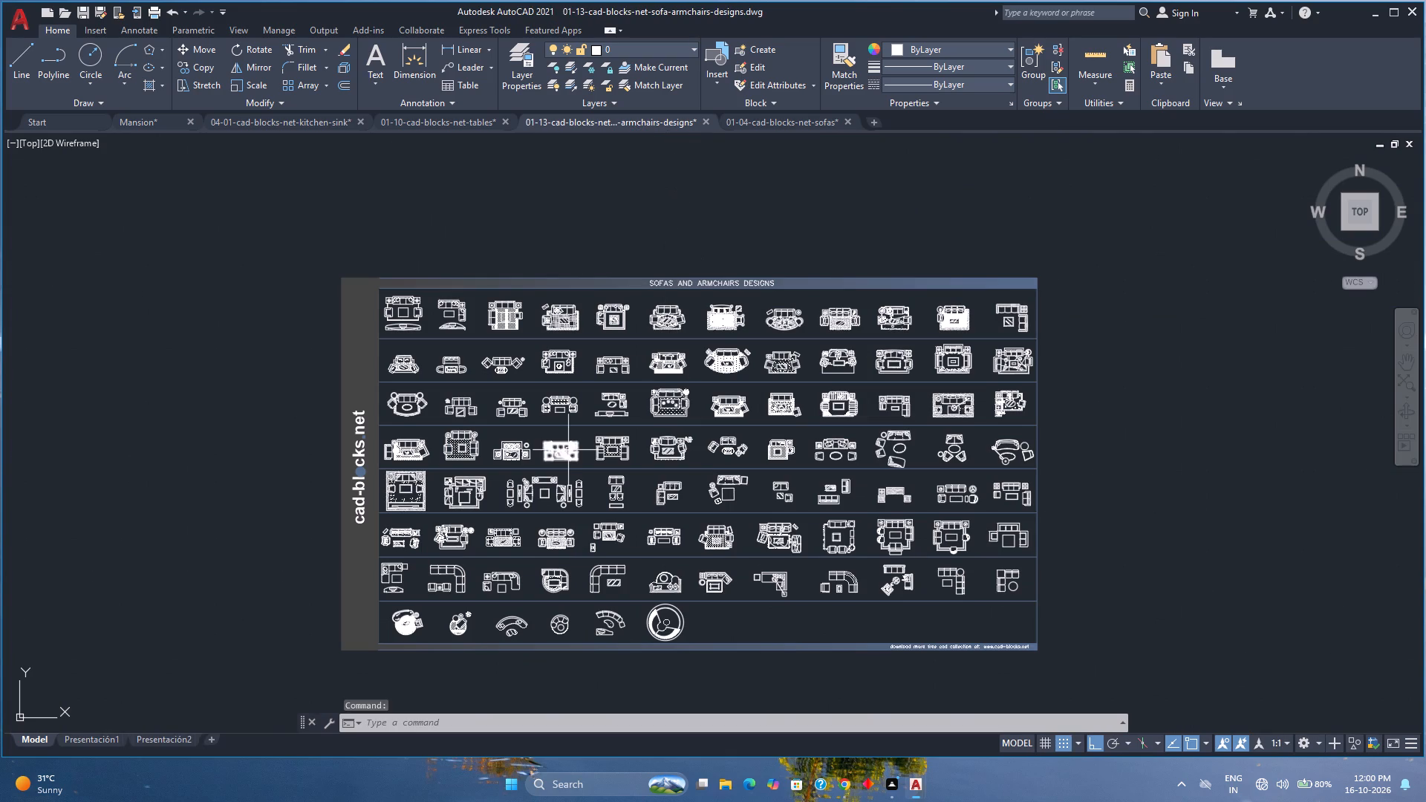
pyautogui.scroll(2, 914, 552)
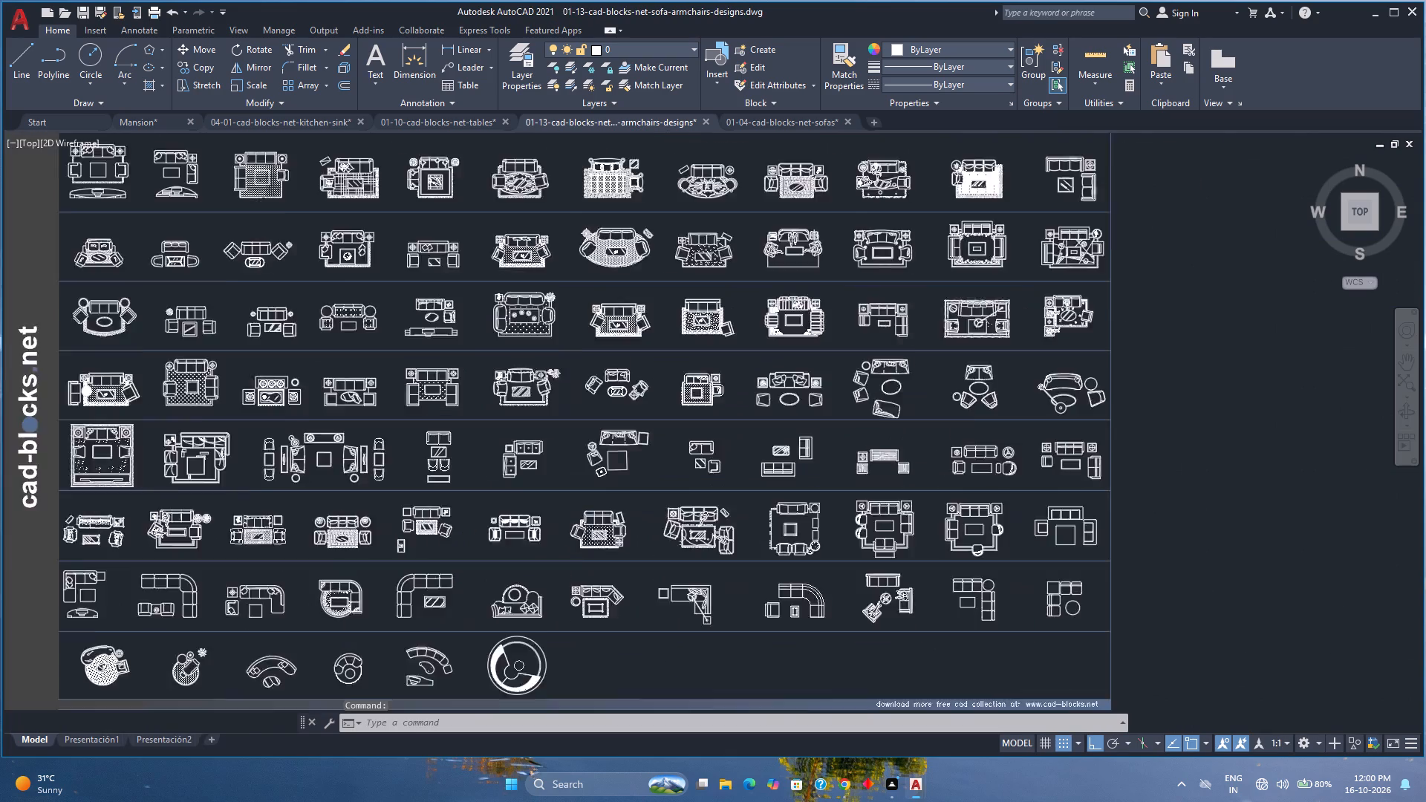
pyautogui.scroll(1, 910, 544)
pyautogui.scroll(-1, 910, 539)
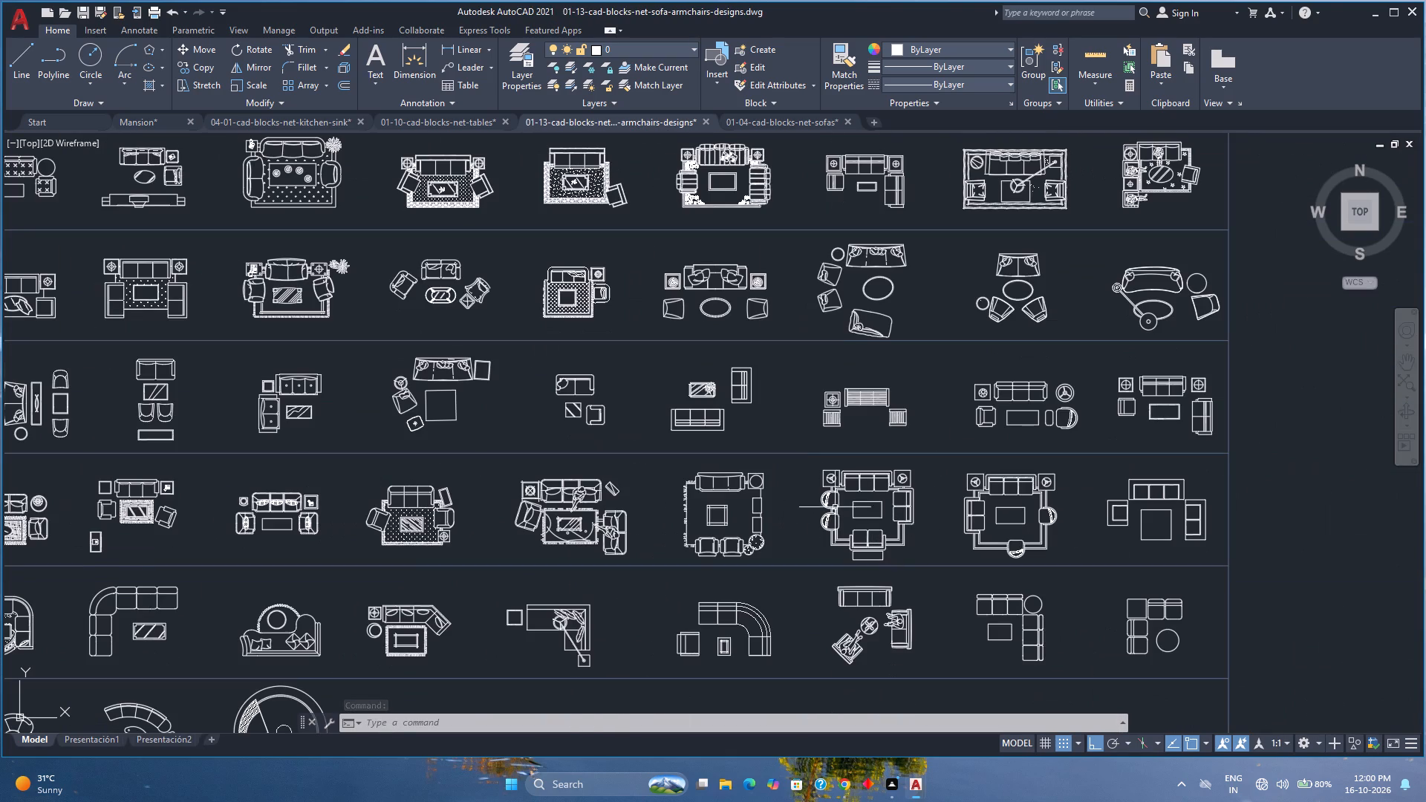
pyautogui.scroll(-1, 804, 487)
pyautogui.moveTo(573, 477); pyautogui.dragTo(625, 526, button='middle')
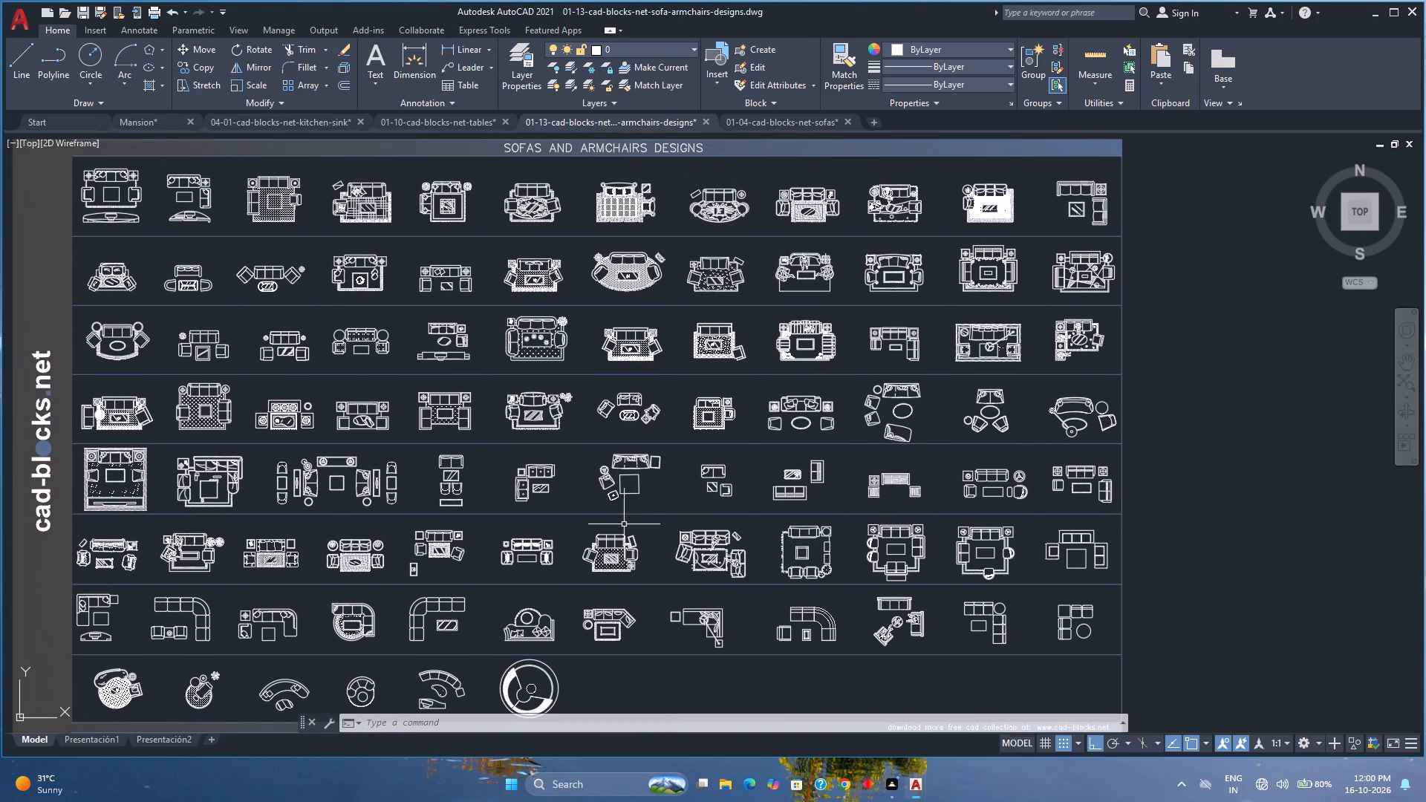
pyautogui.click(777, 123)
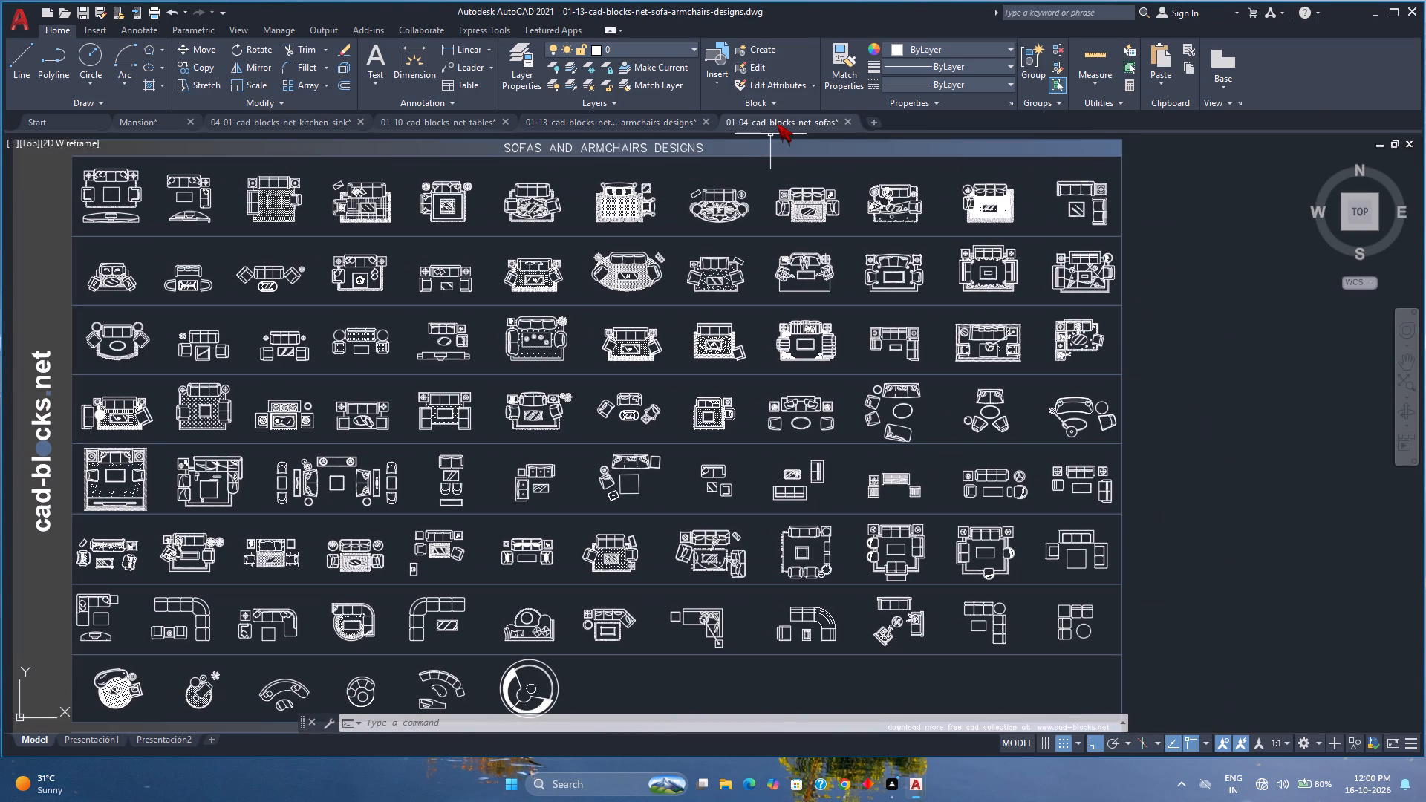
pyautogui.click(679, 117)
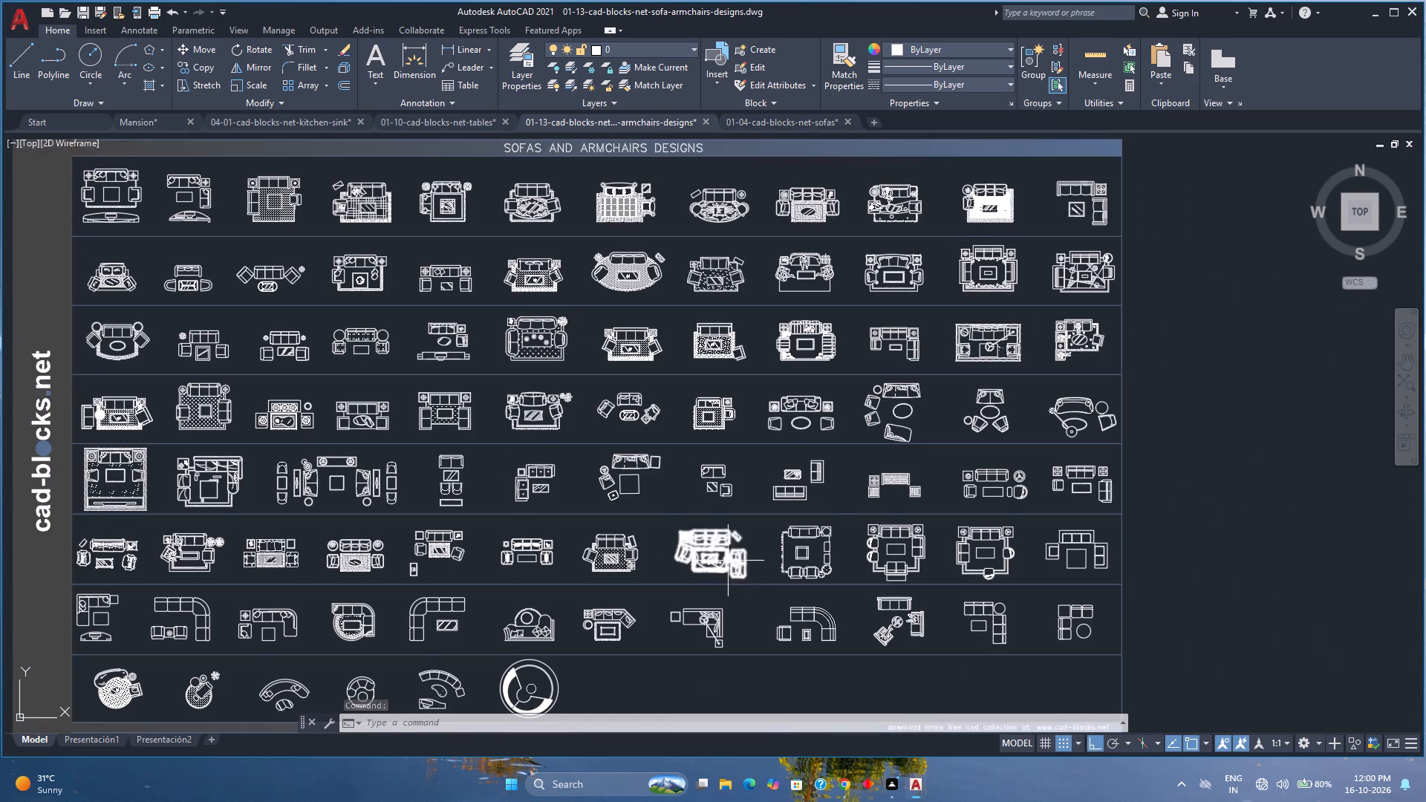
pyautogui.scroll(3, 728, 561)
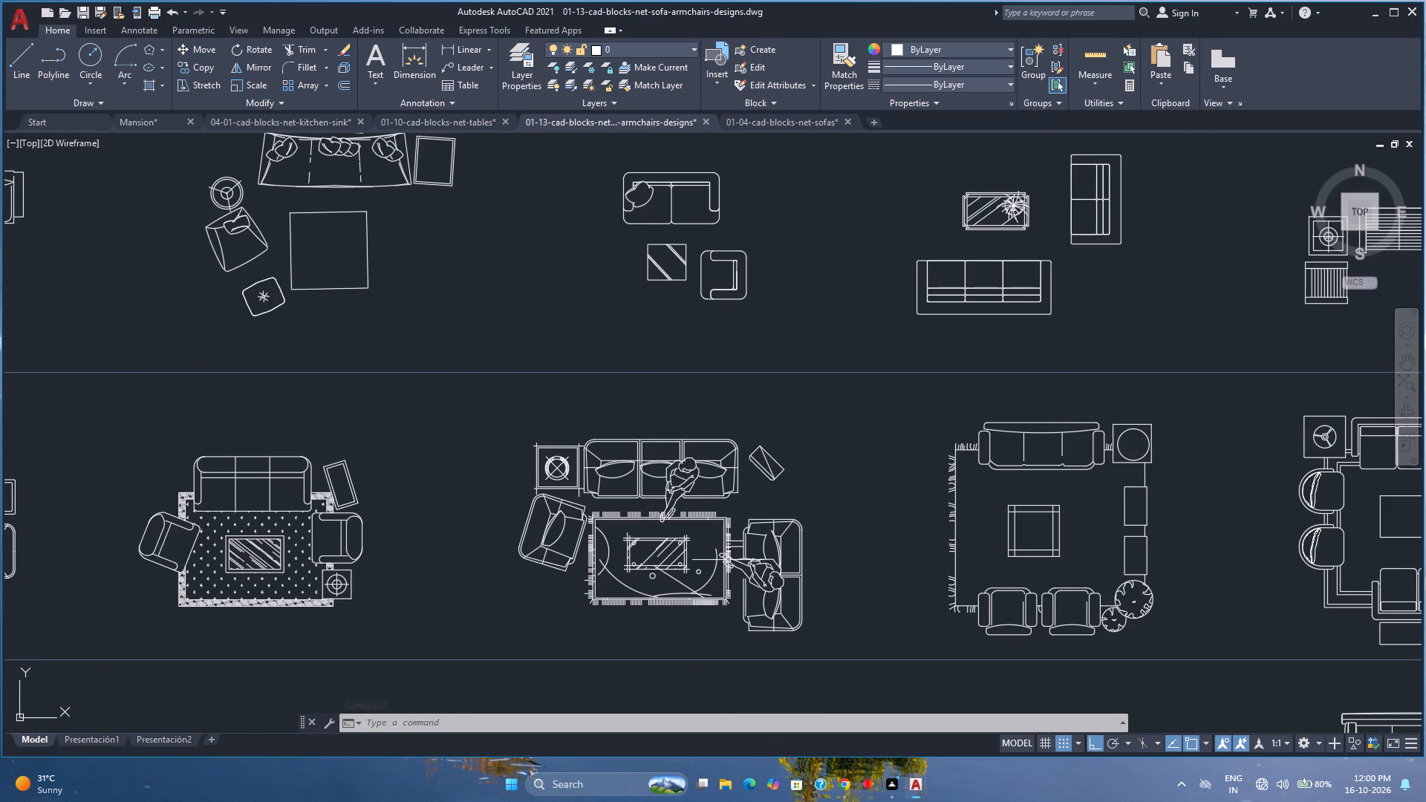
pyautogui.scroll(-2, 728, 560)
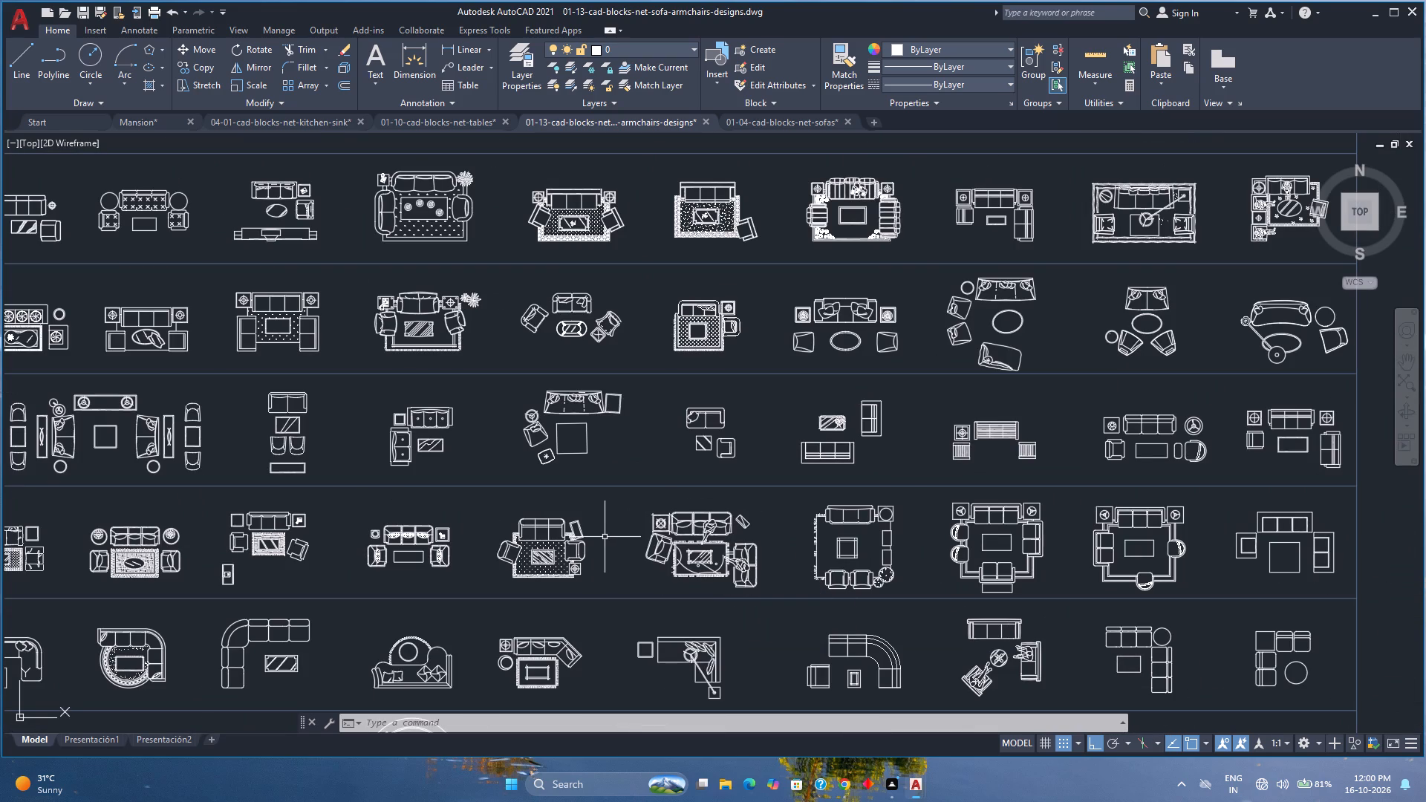
pyautogui.moveTo(604, 536); pyautogui.dragTo(634, 524, button='middle')
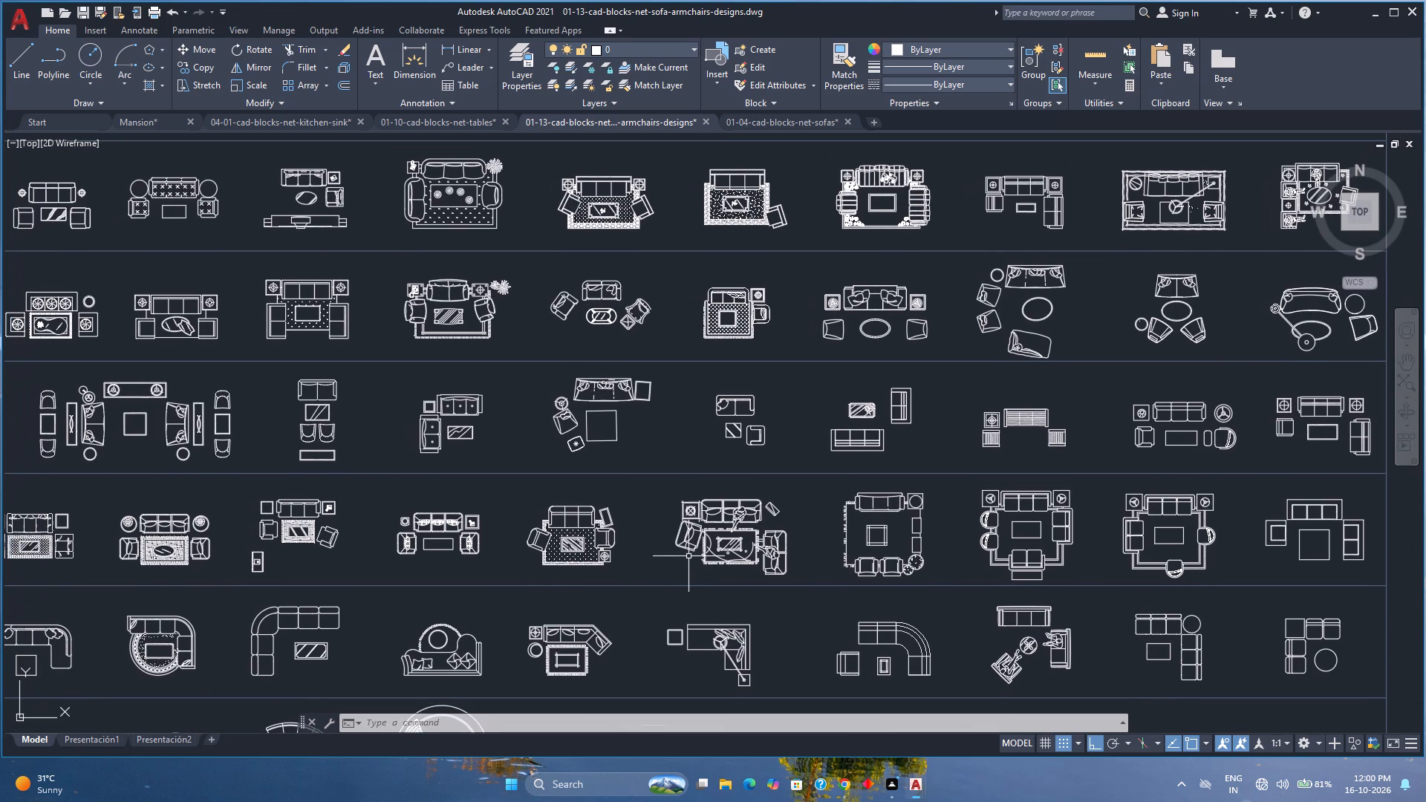
pyautogui.scroll(-1, 688, 545)
pyautogui.moveTo(653, 550); pyautogui.dragTo(700, 546, button='middle')
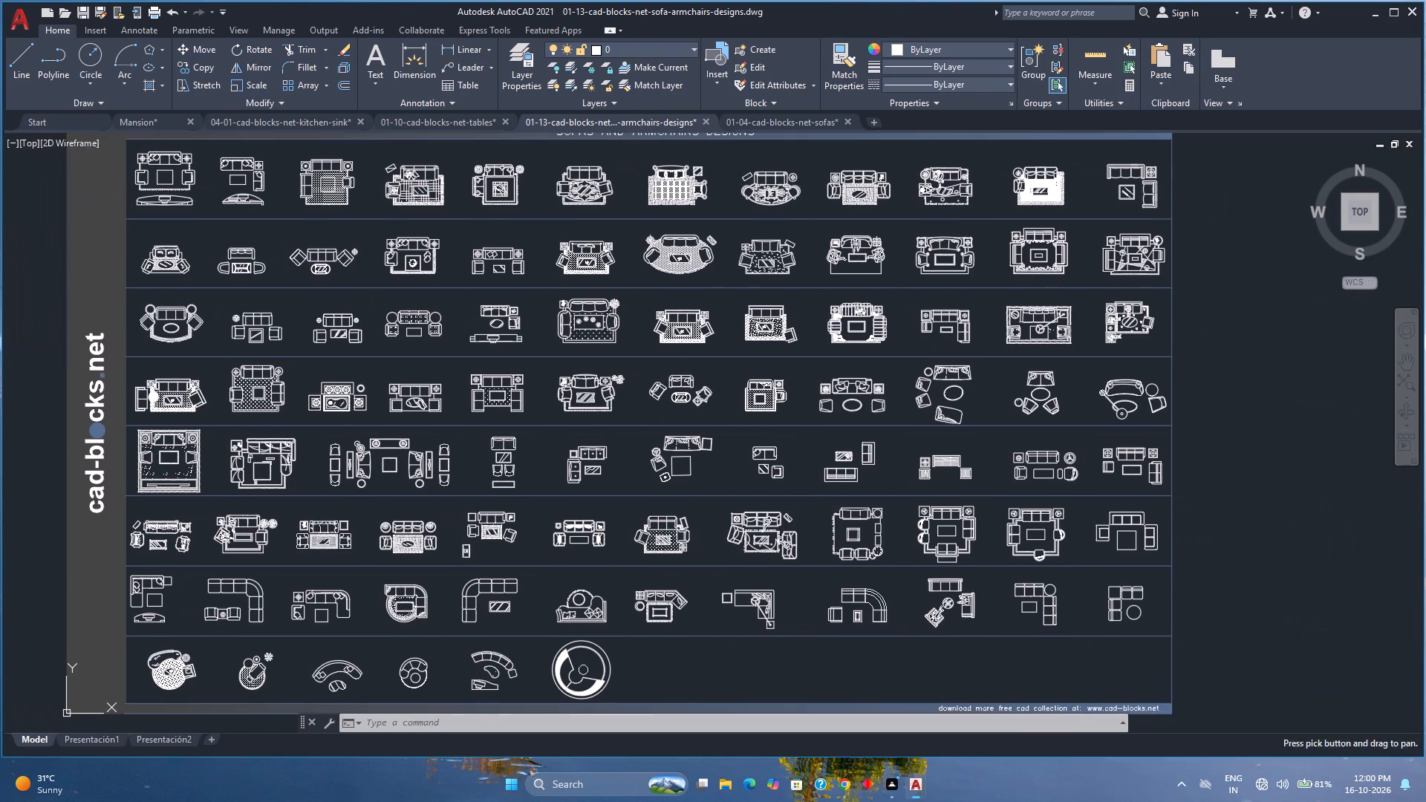
pyautogui.scroll(2, 724, 535)
pyautogui.click(807, 544)
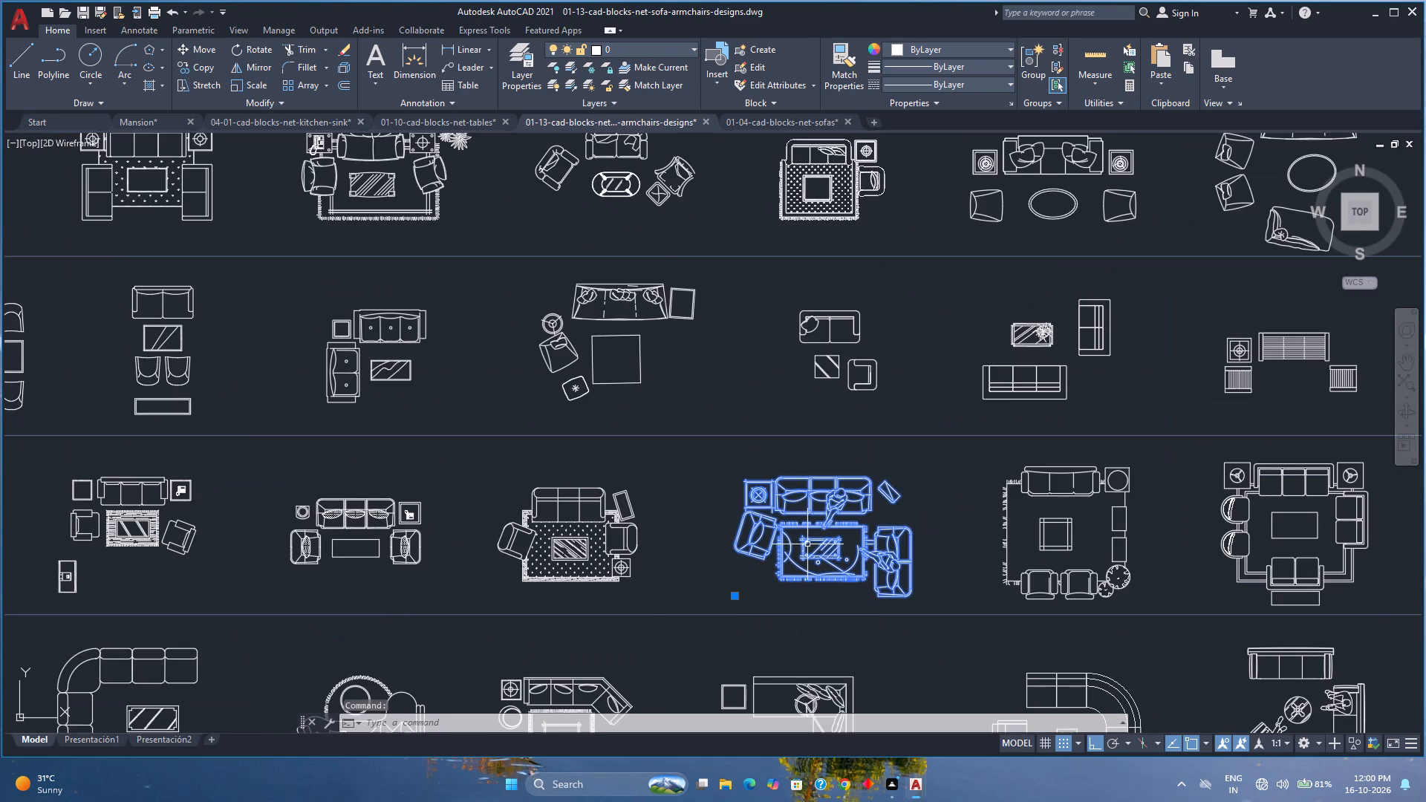
pyautogui.hotkey('ctrl', 'c')
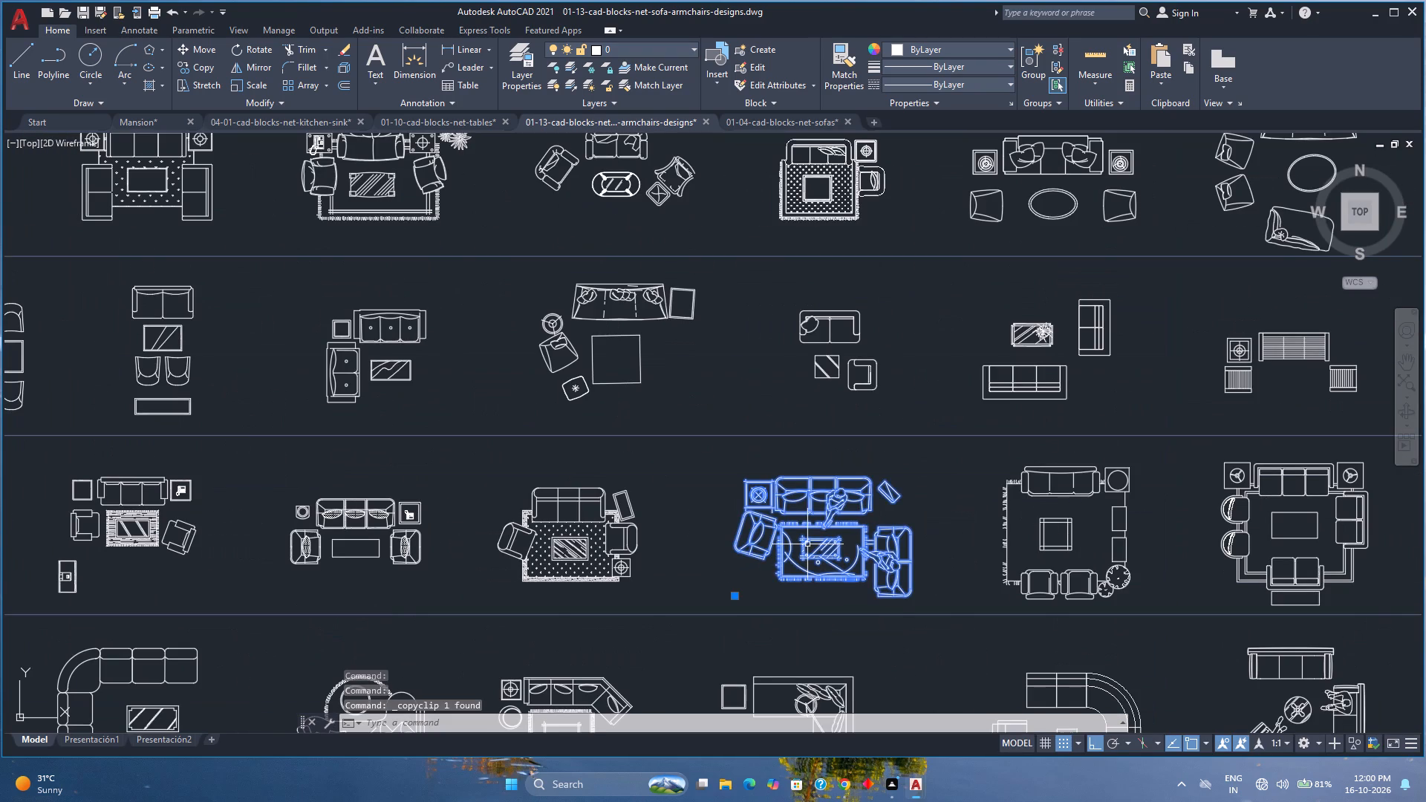
# Examine the other seating arrangements in the sofa and armchair designs drawing, from the curved sets to the top rows.
pyautogui.scroll(-1, 665, 488)
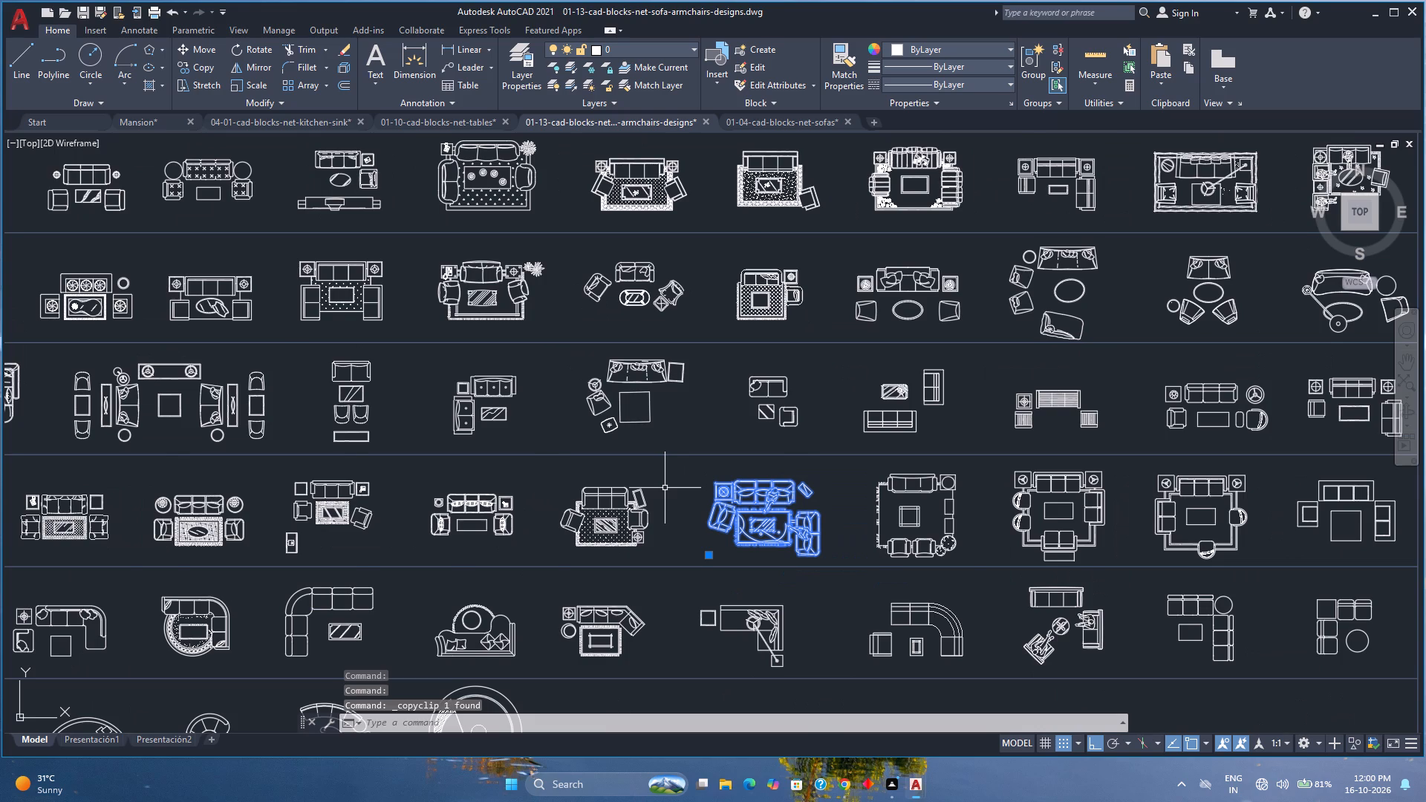
pyautogui.scroll(-1, 665, 488)
pyautogui.scroll(1, 120, 592)
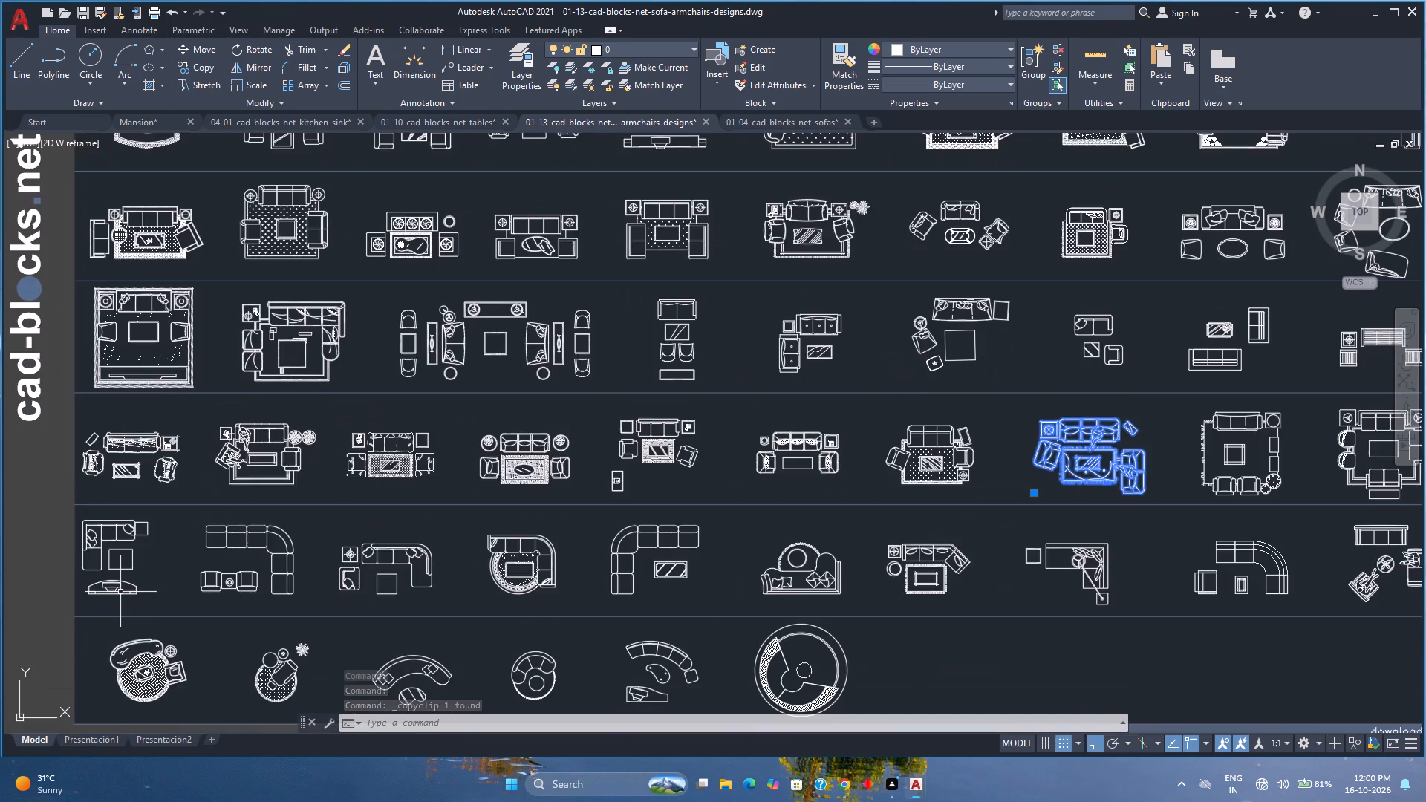
pyautogui.scroll(3, 120, 592)
pyautogui.moveTo(120, 592); pyautogui.dragTo(353, 576, button='middle')
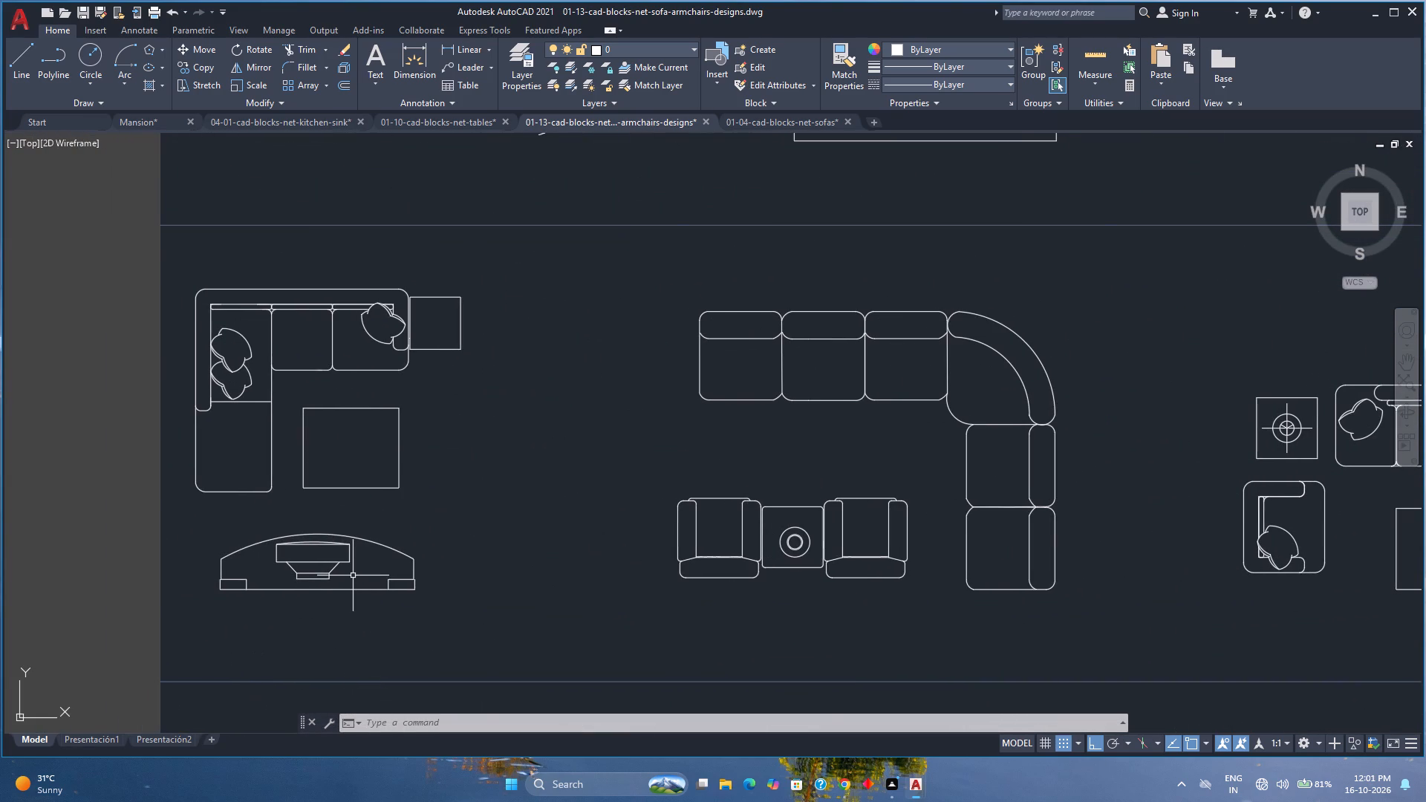
pyautogui.scroll(-1, 353, 576)
pyautogui.scroll(-1, 605, 526)
pyautogui.moveTo(674, 480); pyautogui.dragTo(641, 496, button='middle')
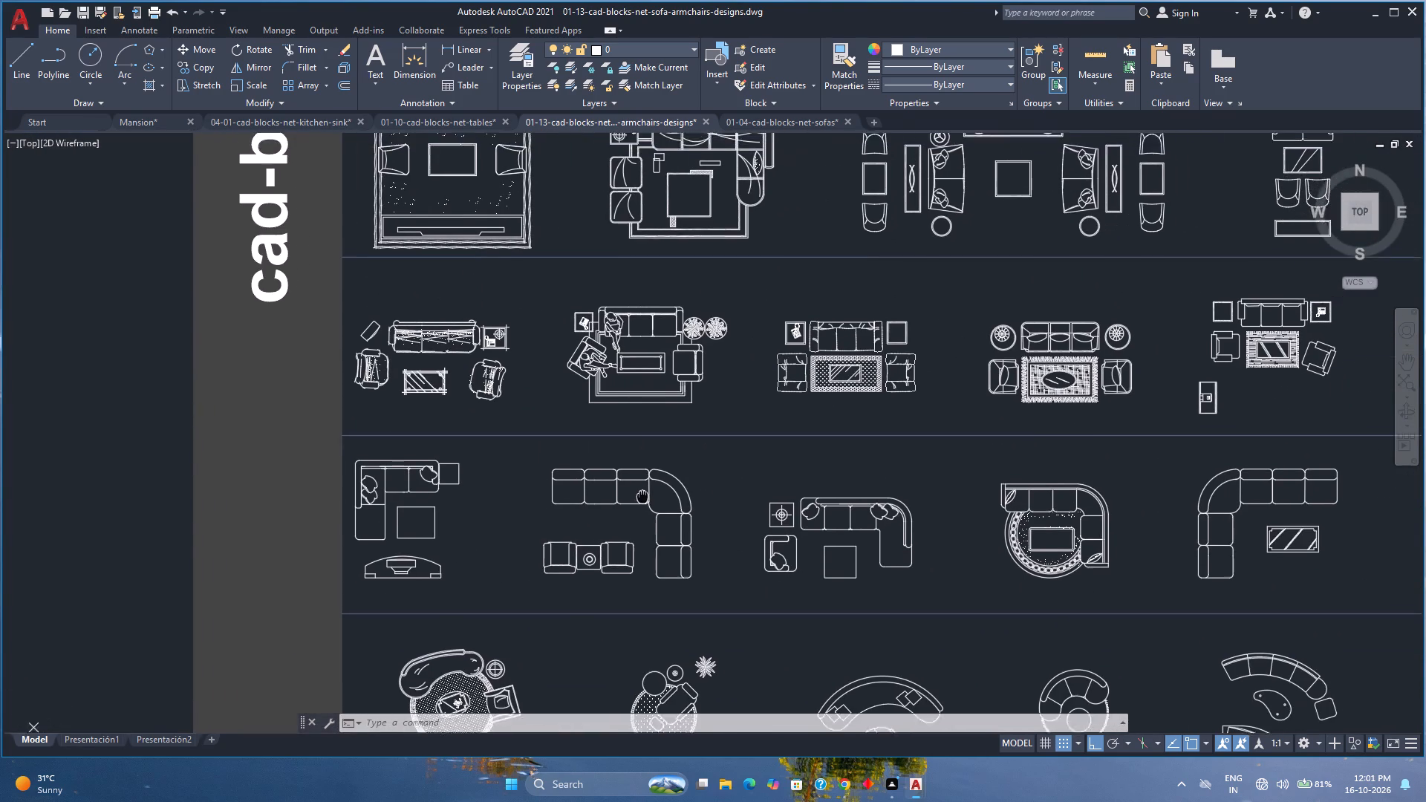
pyautogui.moveTo(641, 496); pyautogui.dragTo(433, 566, button='middle')
pyautogui.scroll(-1, 423, 552)
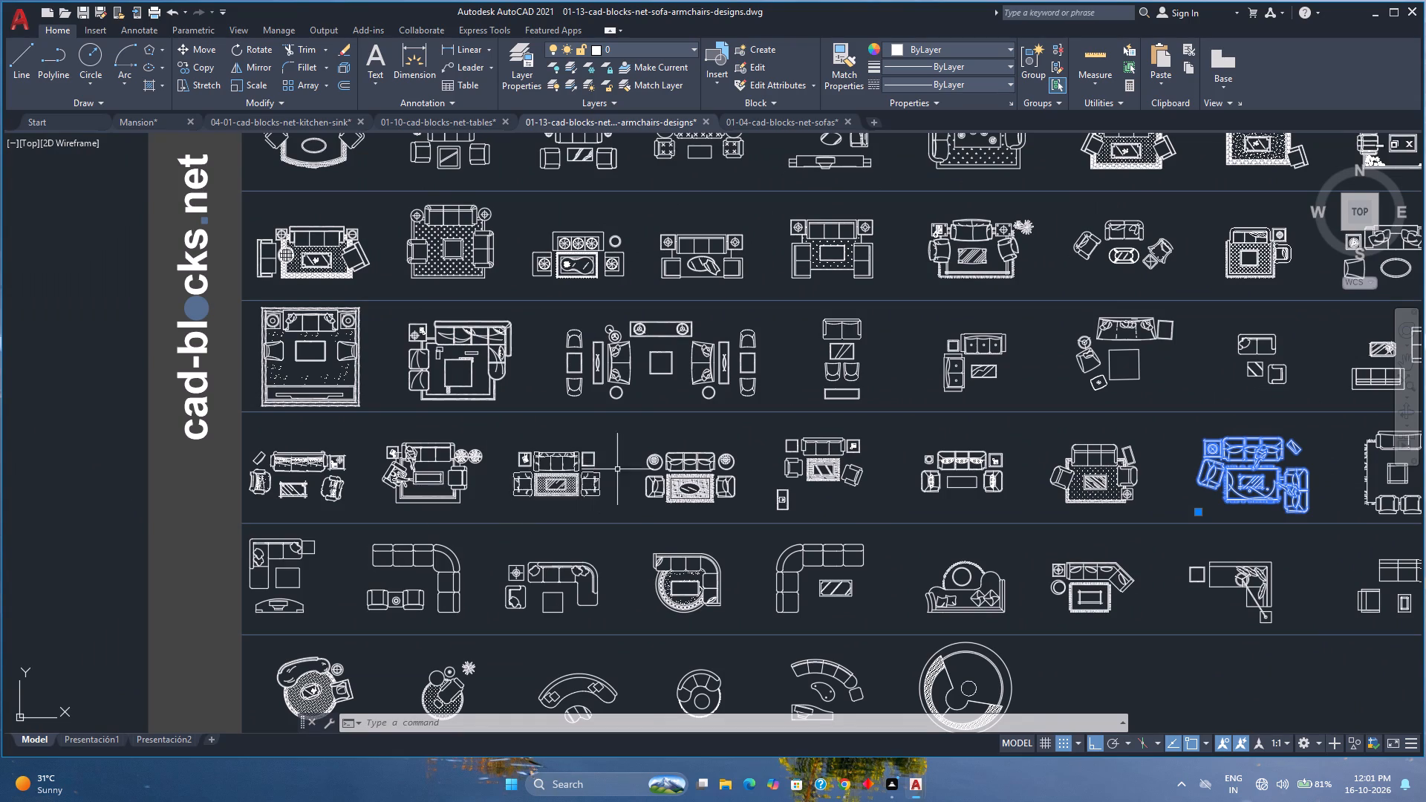
pyautogui.scroll(-2, 662, 431)
pyautogui.scroll(2, 1139, 269)
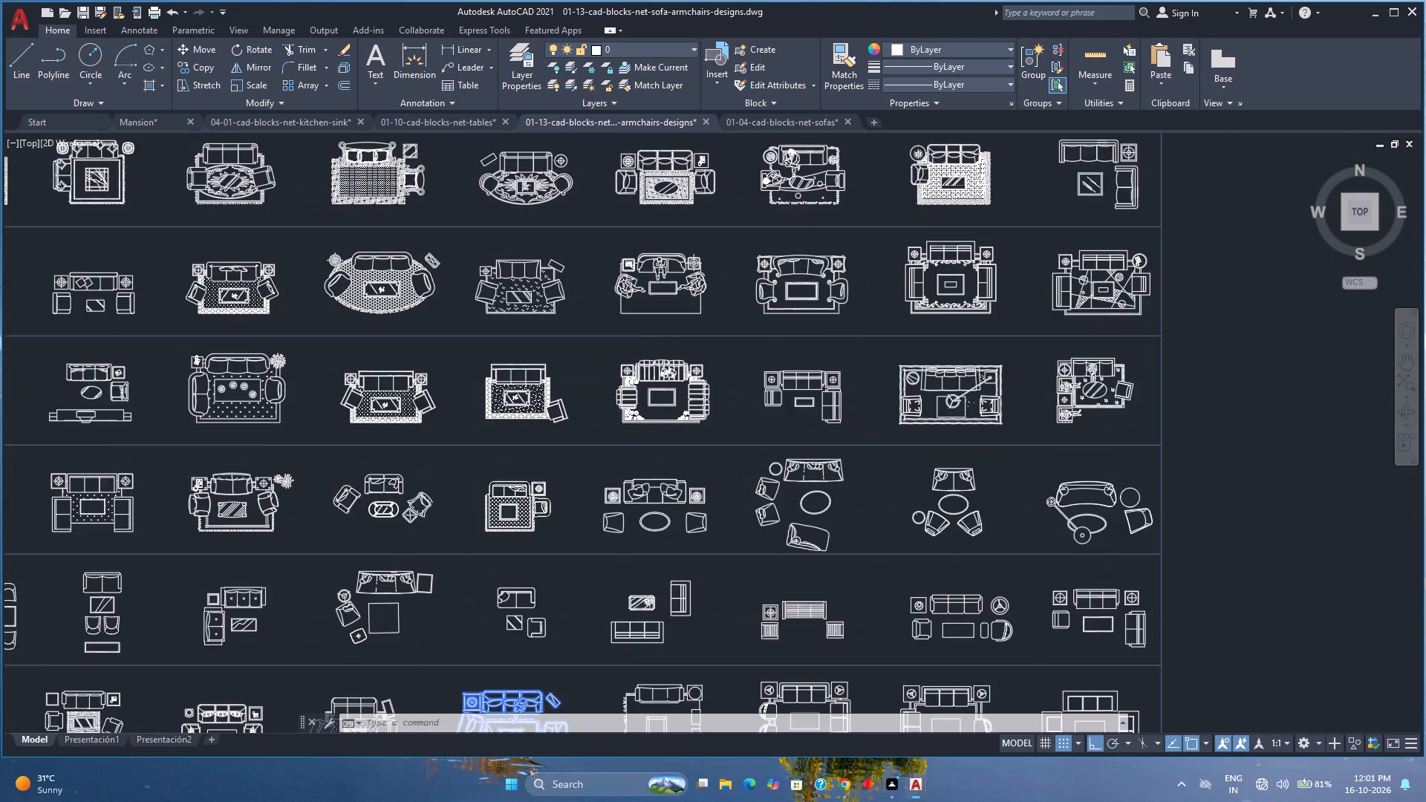
pyautogui.scroll(2, 1138, 269)
pyautogui.scroll(-2, 1138, 269)
pyautogui.scroll(-1, 986, 355)
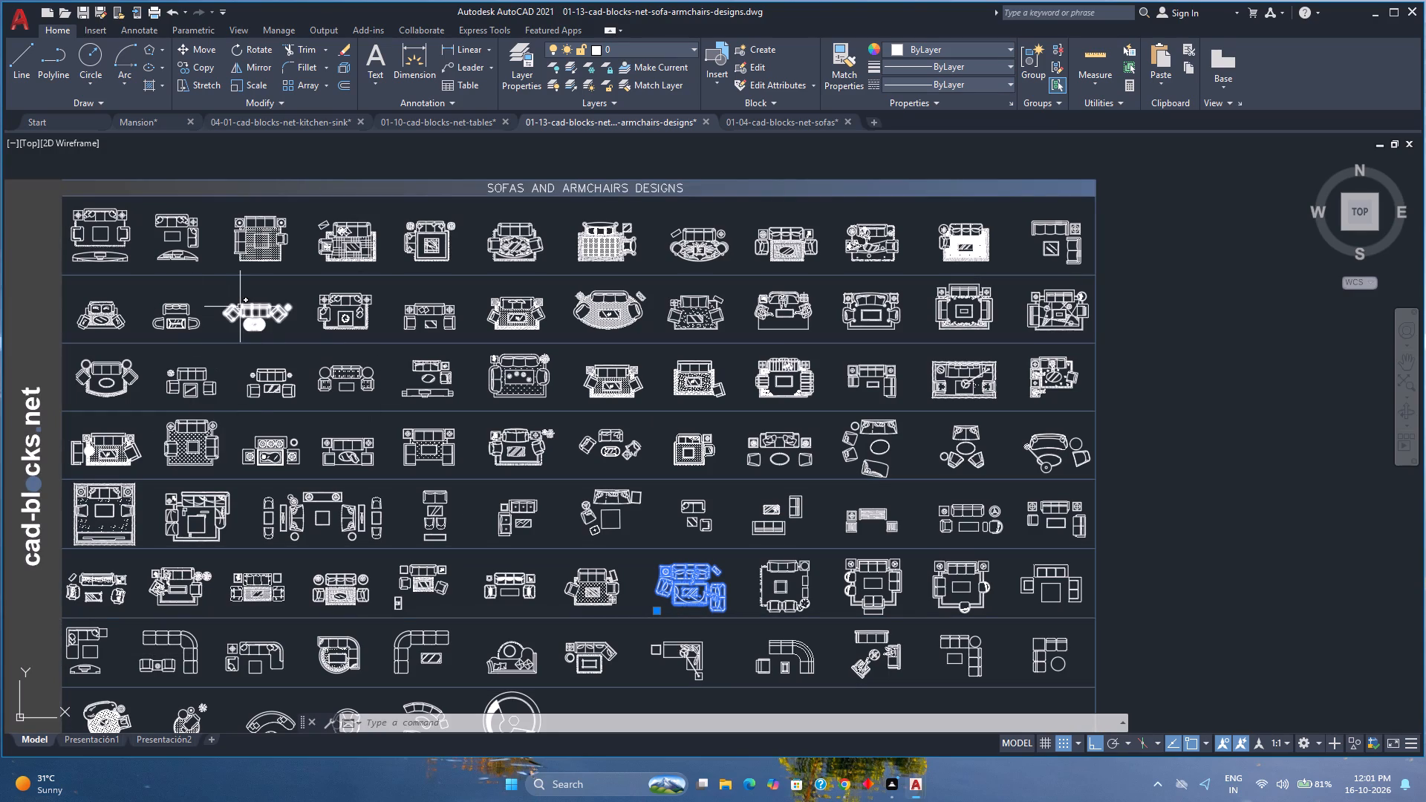
pyautogui.scroll(1, 145, 264)
pyautogui.moveTo(146, 264); pyautogui.dragTo(267, 356, button='middle')
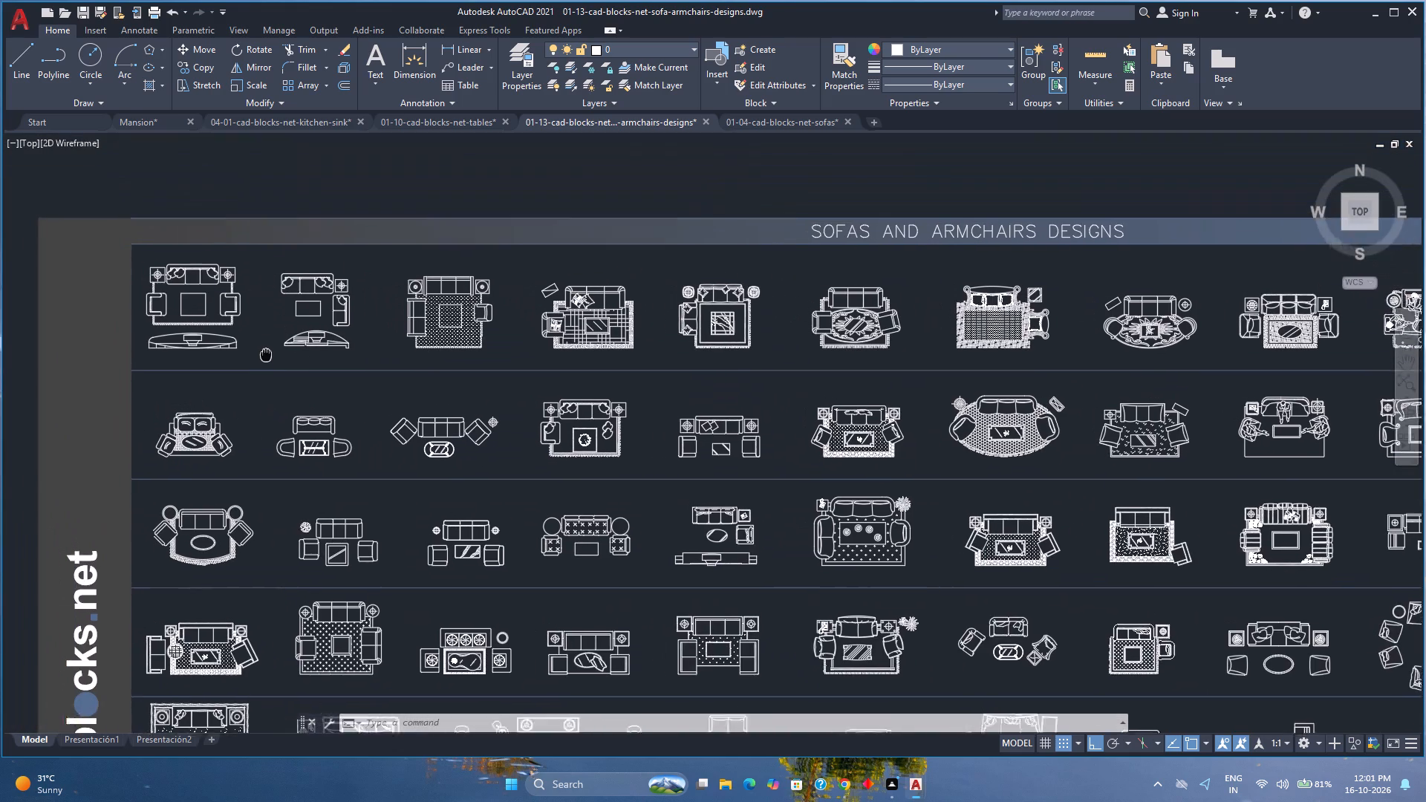
pyautogui.moveTo(267, 356); pyautogui.dragTo(274, 365, button='middle')
pyautogui.scroll(3, 267, 360)
pyautogui.scroll(-2, 267, 360)
pyautogui.moveTo(274, 360); pyautogui.dragTo(293, 363, button='middle')
pyautogui.scroll(-1, 293, 363)
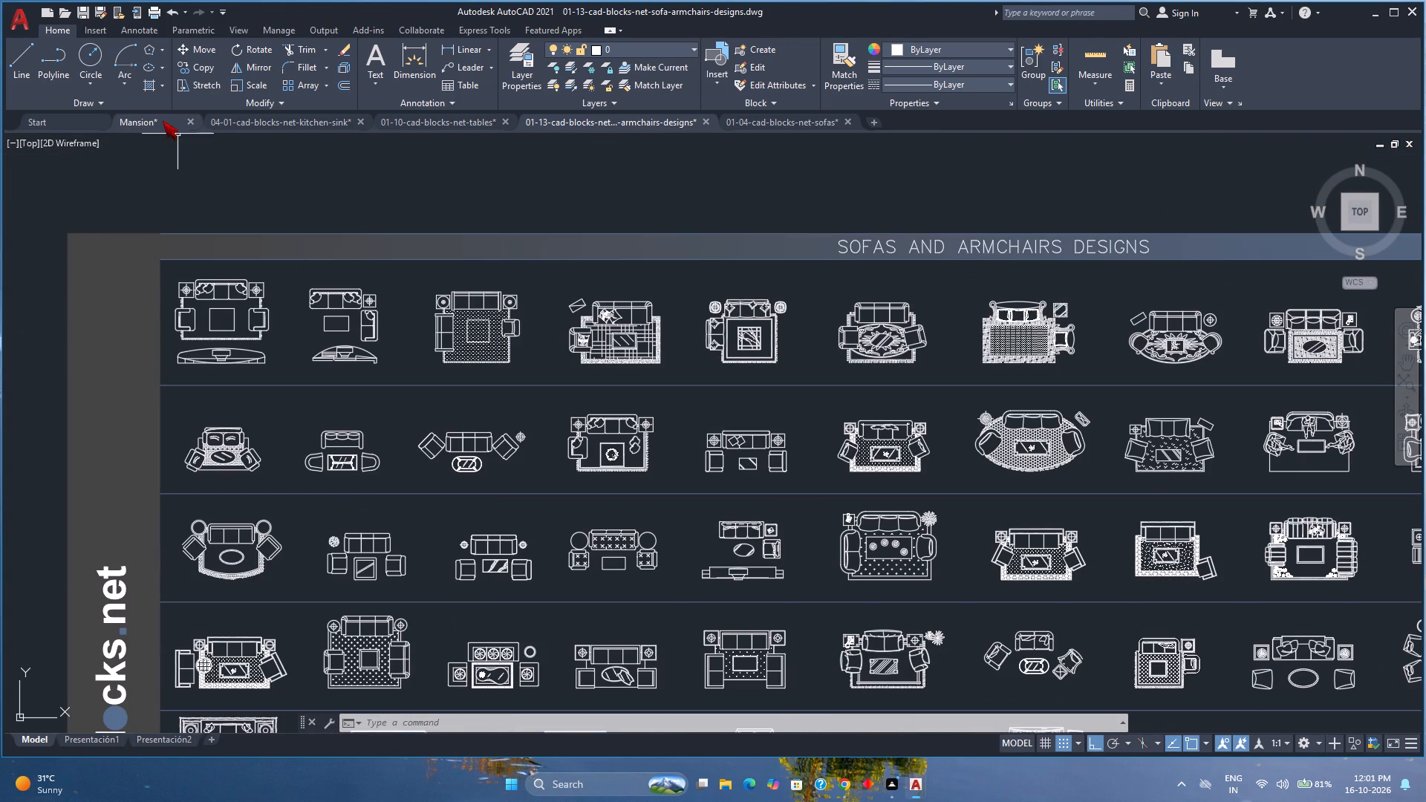
# Paste the copied sofa set into the Mansion drawing, in the empty space beside the roof garden plan.
pyautogui.click(161, 119)
pyautogui.scroll(-3, 809, 475)
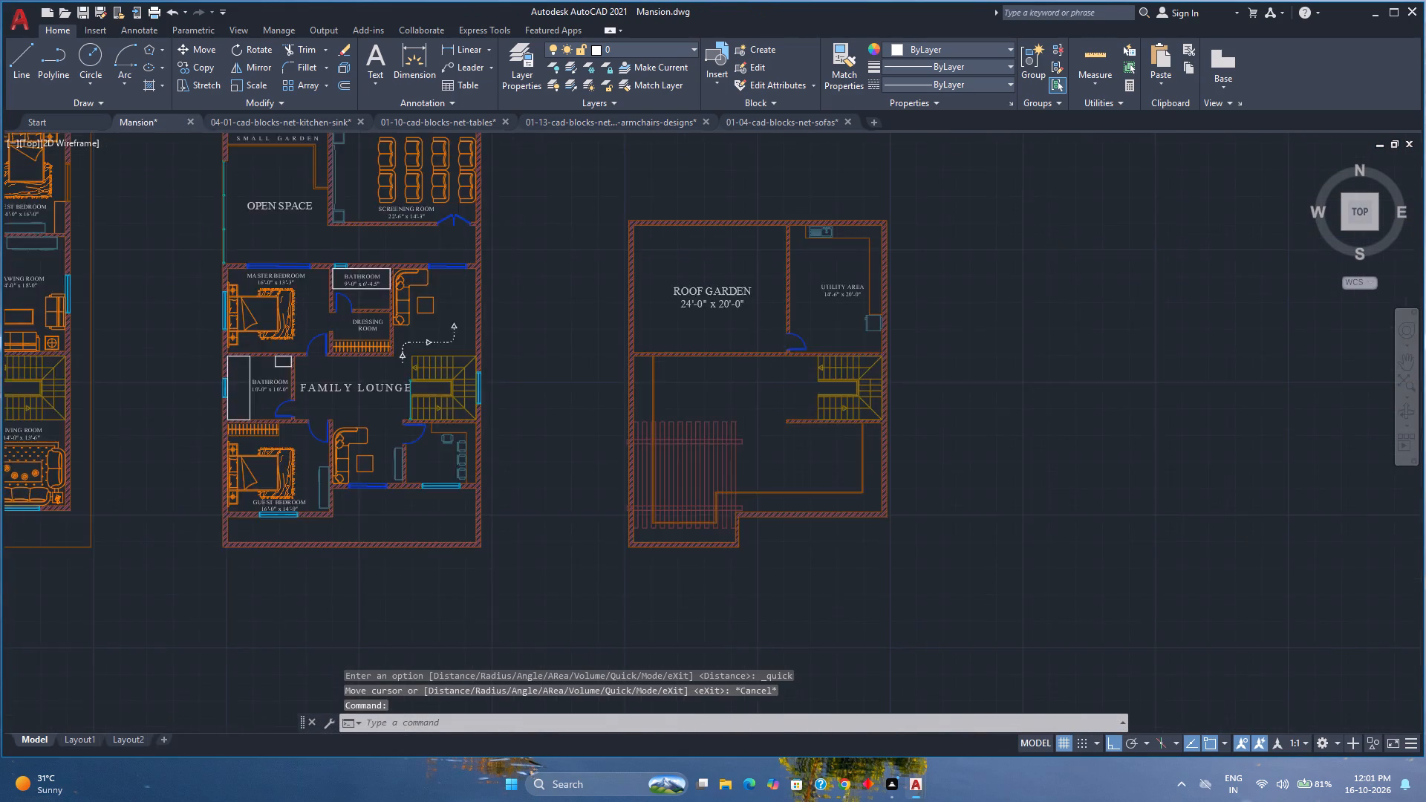
pyautogui.moveTo(816, 474); pyautogui.dragTo(495, 469, button='middle')
pyautogui.scroll(3, 631, 451)
pyautogui.scroll(-2, 631, 451)
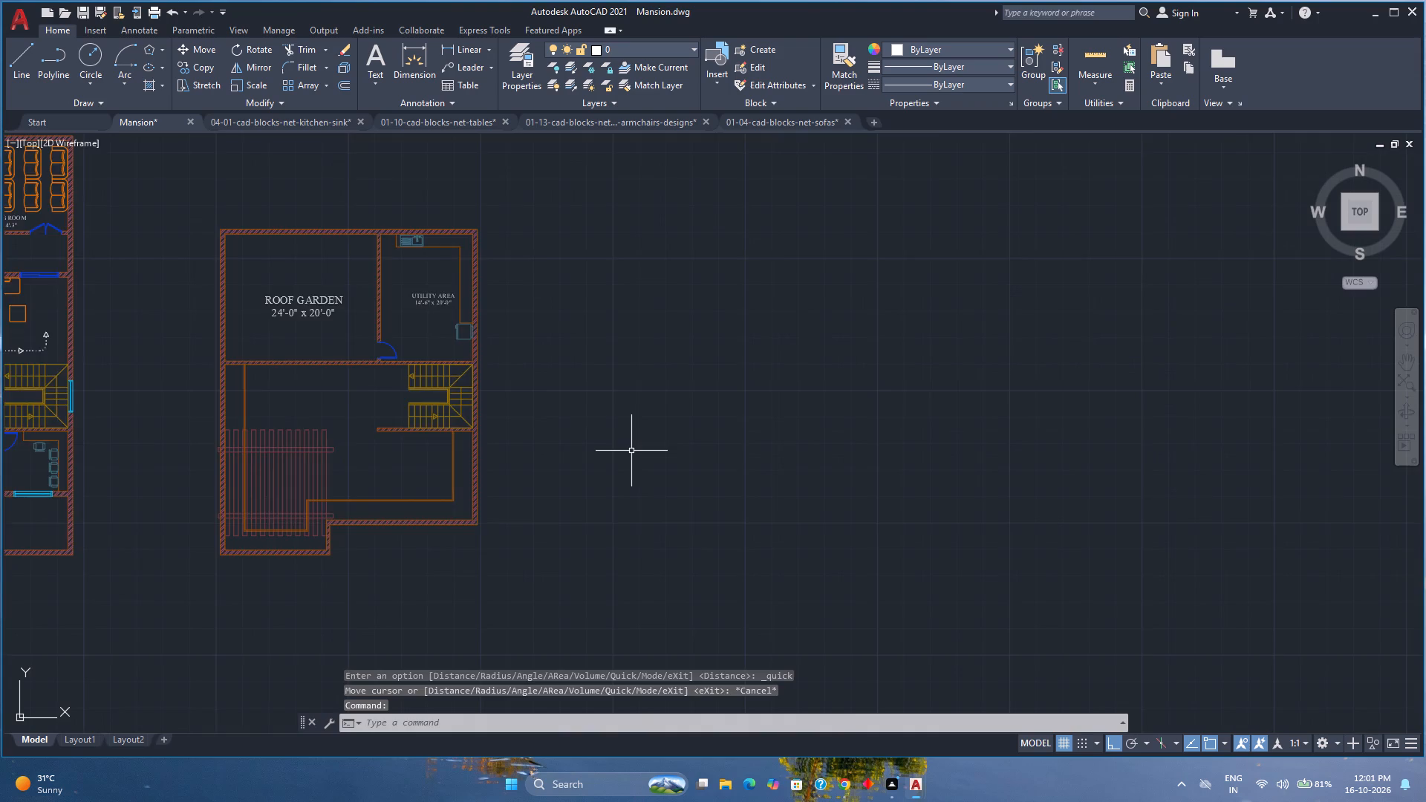
pyautogui.scroll(1, 631, 451)
pyautogui.hotkey('ctrl', 'v')
pyautogui.scroll(-4, 621, 460)
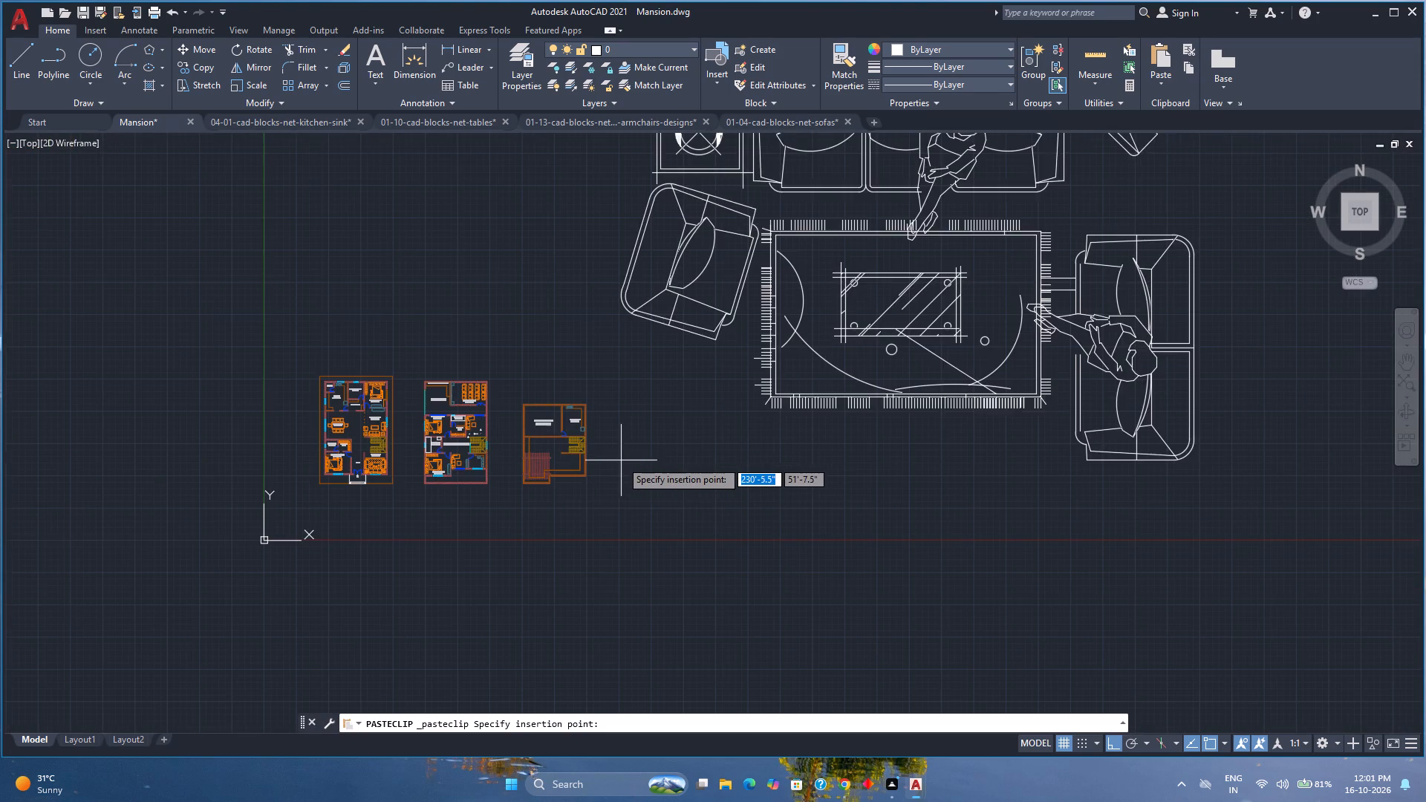
pyautogui.click(639, 499)
pyautogui.scroll(-1, 757, 478)
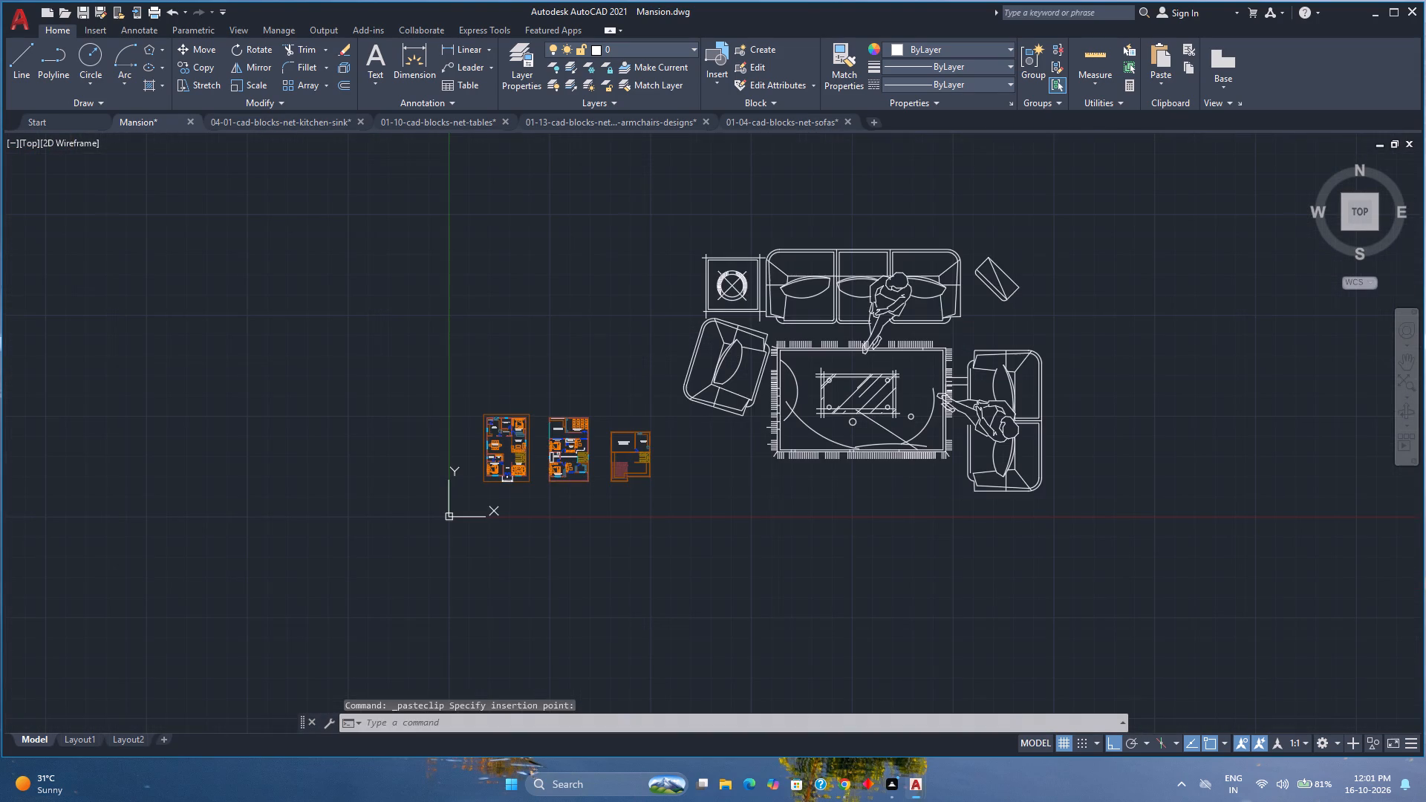
pyautogui.moveTo(941, 492); pyautogui.dragTo(942, 517, button='middle')
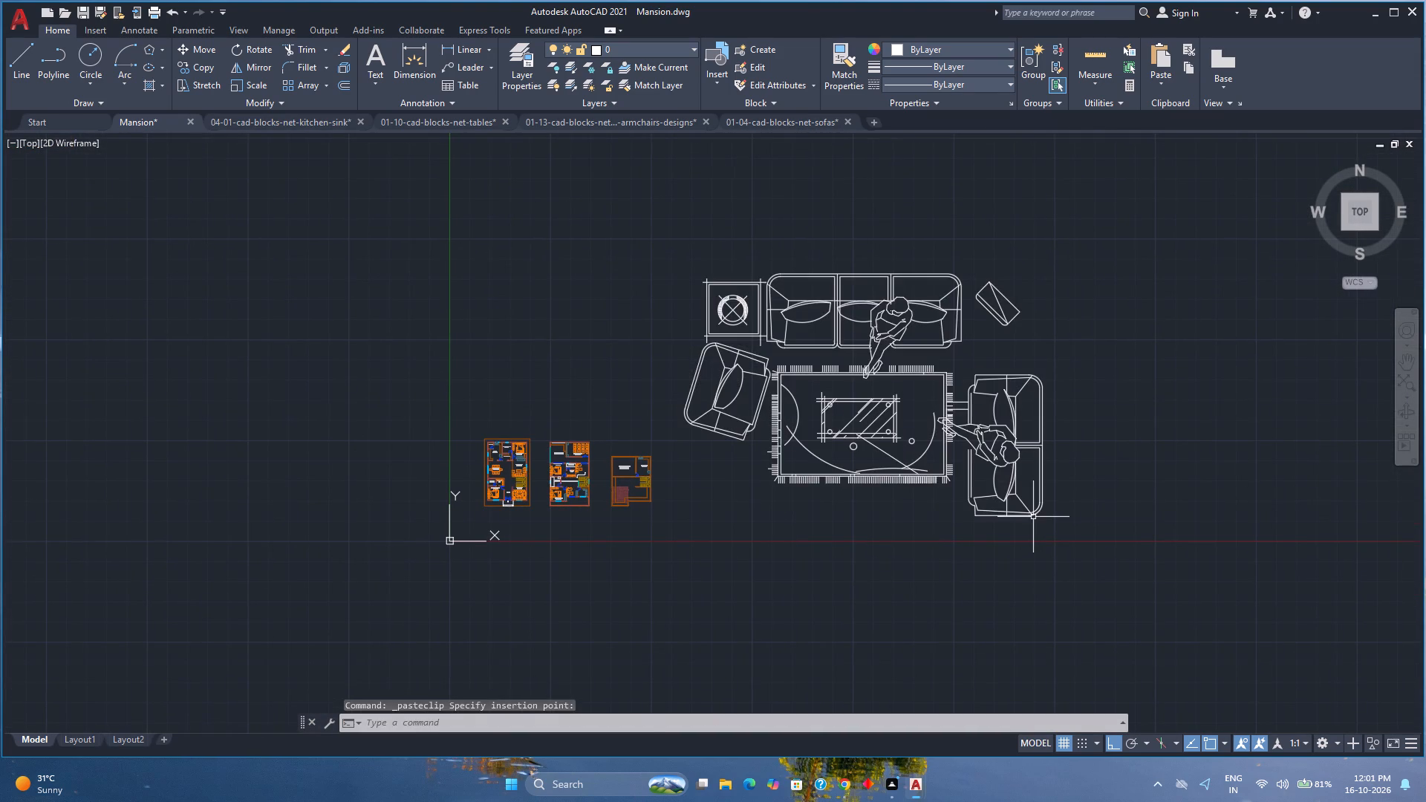
# Draw a horizontal construction line through the front edge of the pasted set's three-seat sofa.
pyautogui.click(1033, 517)
pyautogui.write('XL')
pyautogui.press('Return')
pyautogui.press('h')
pyautogui.press('Return')
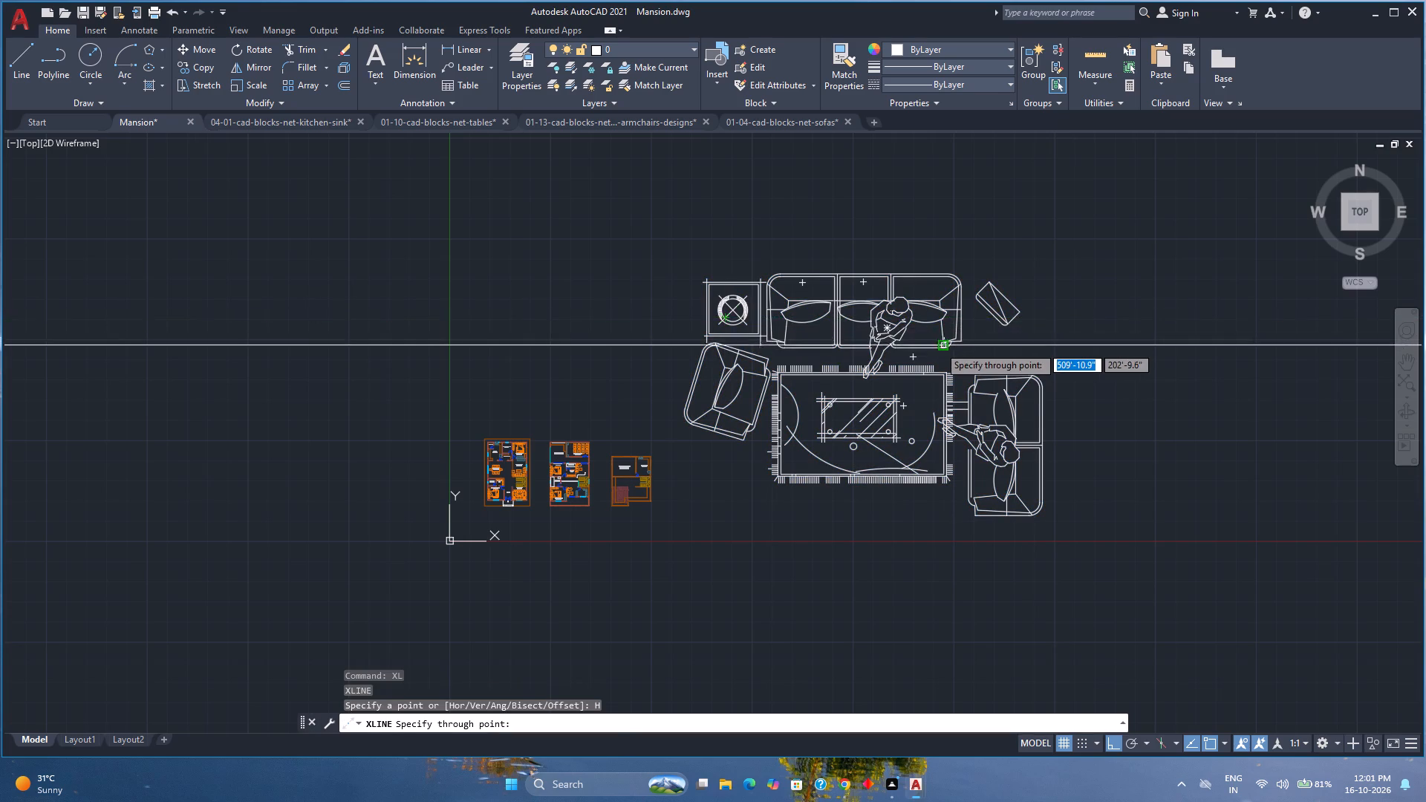
pyautogui.scroll(3, 939, 346)
pyautogui.moveTo(939, 346); pyautogui.dragTo(805, 410, button='middle')
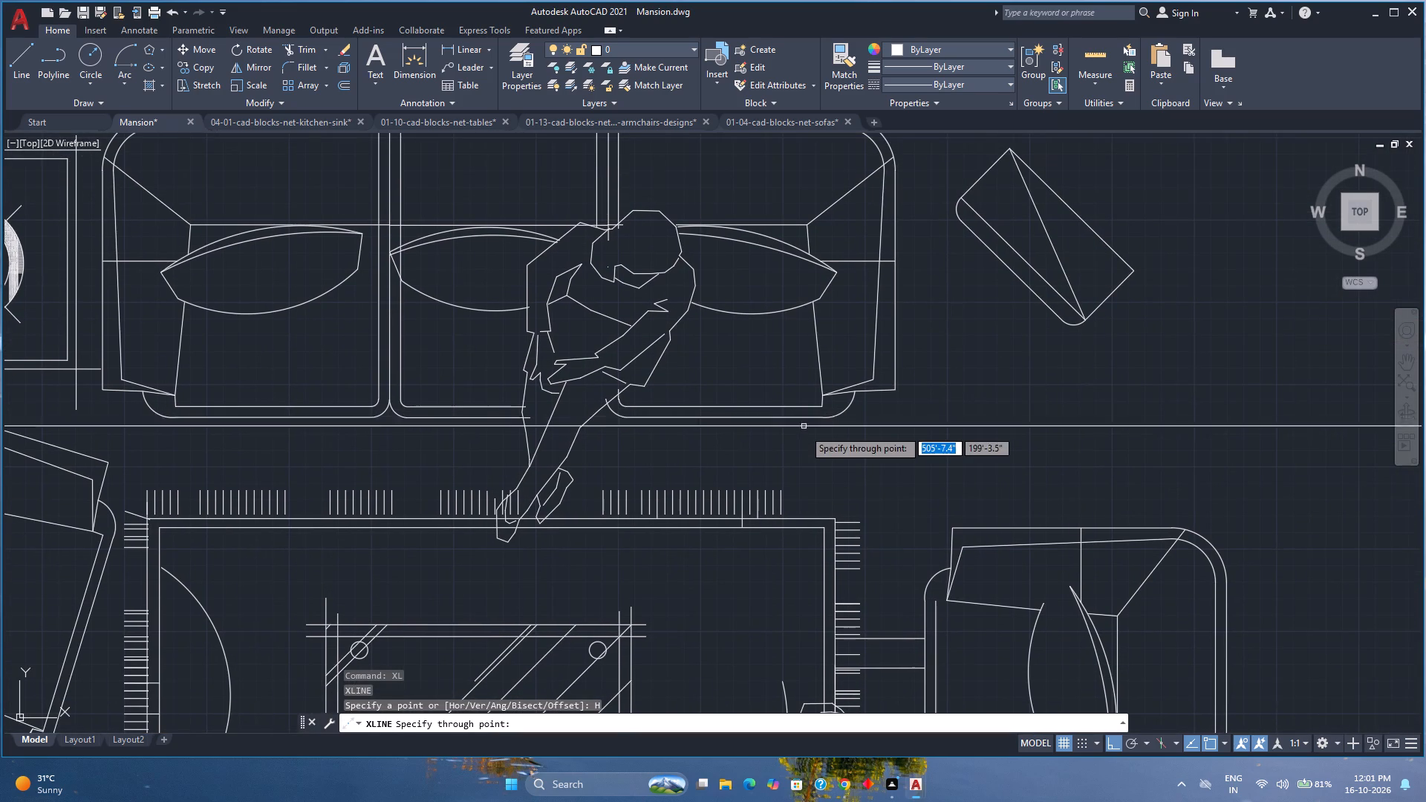
pyautogui.click(815, 418)
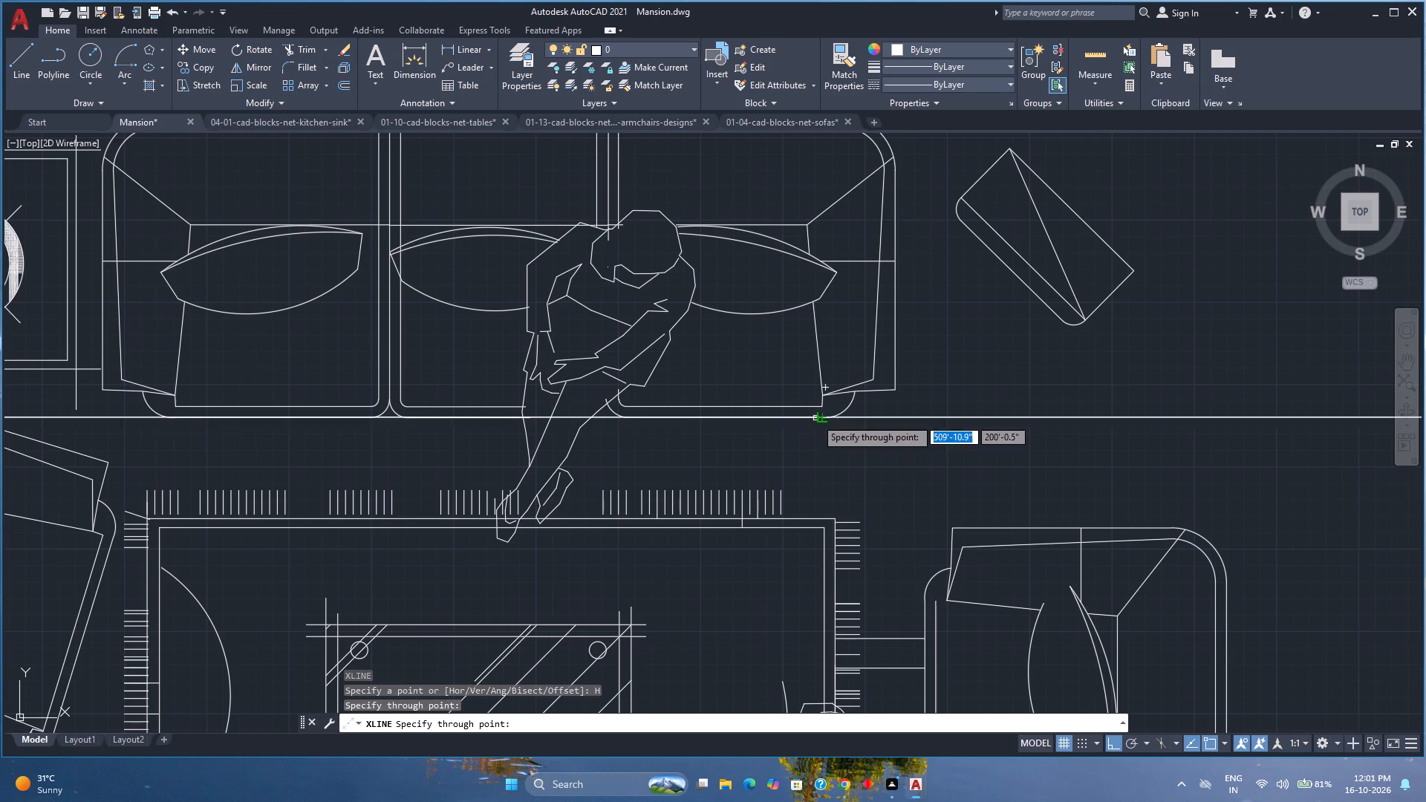
pyautogui.press('Escape')
# Offset the horizontal construction line at the three-seat sofa's front edge by 2'6" toward the sofa's back.
pyautogui.scroll(-1, 720, 372)
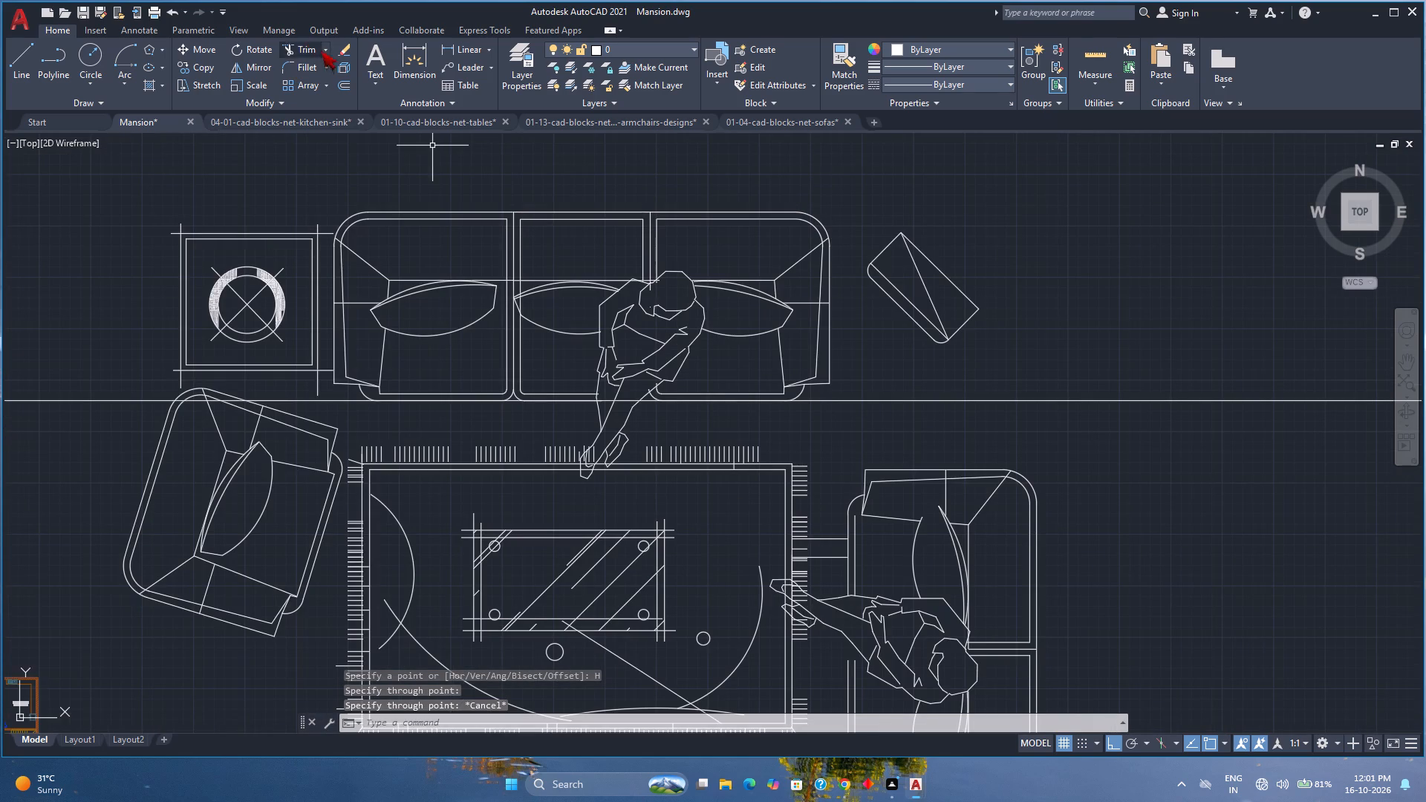
pyautogui.click(342, 80)
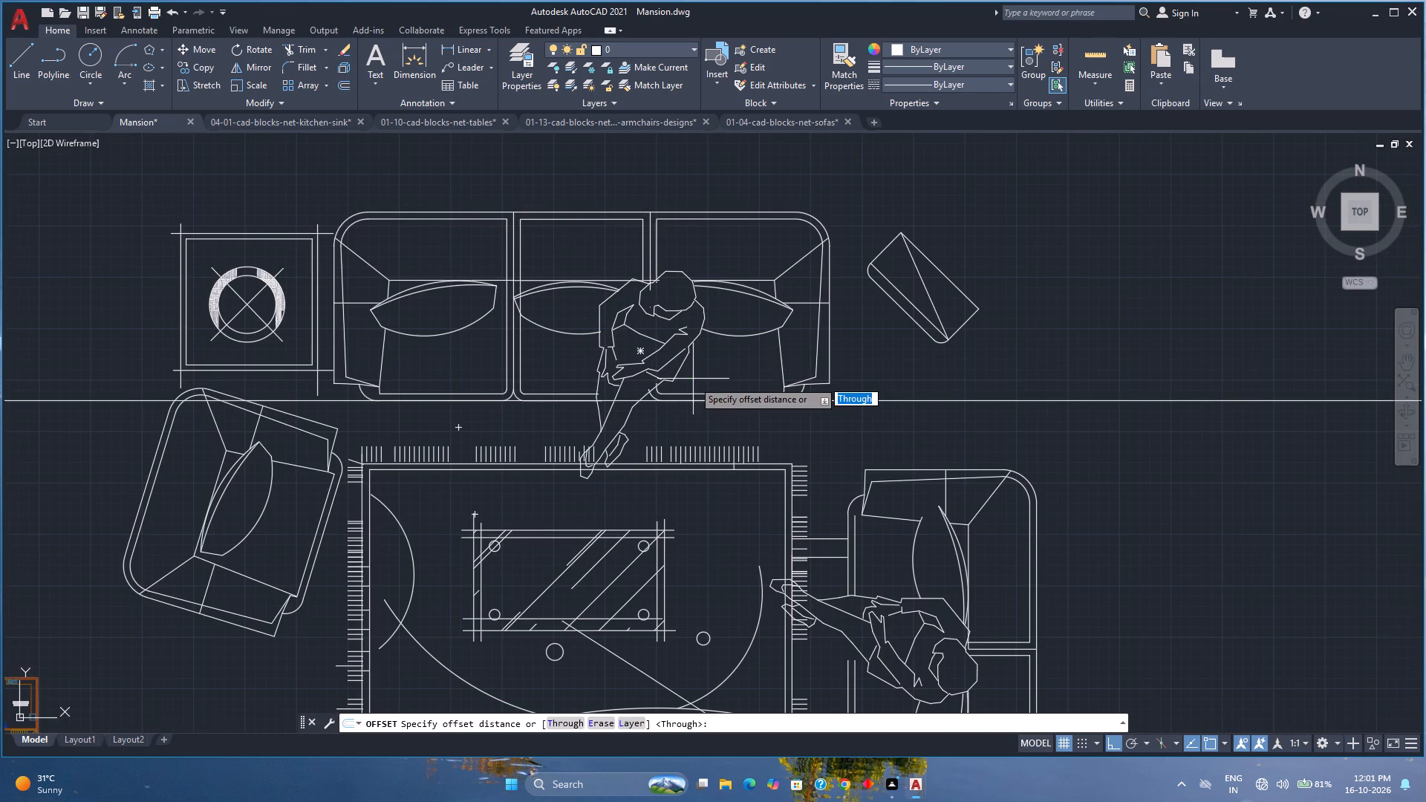
pyautogui.write('2\'6"')
pyautogui.press('Return')
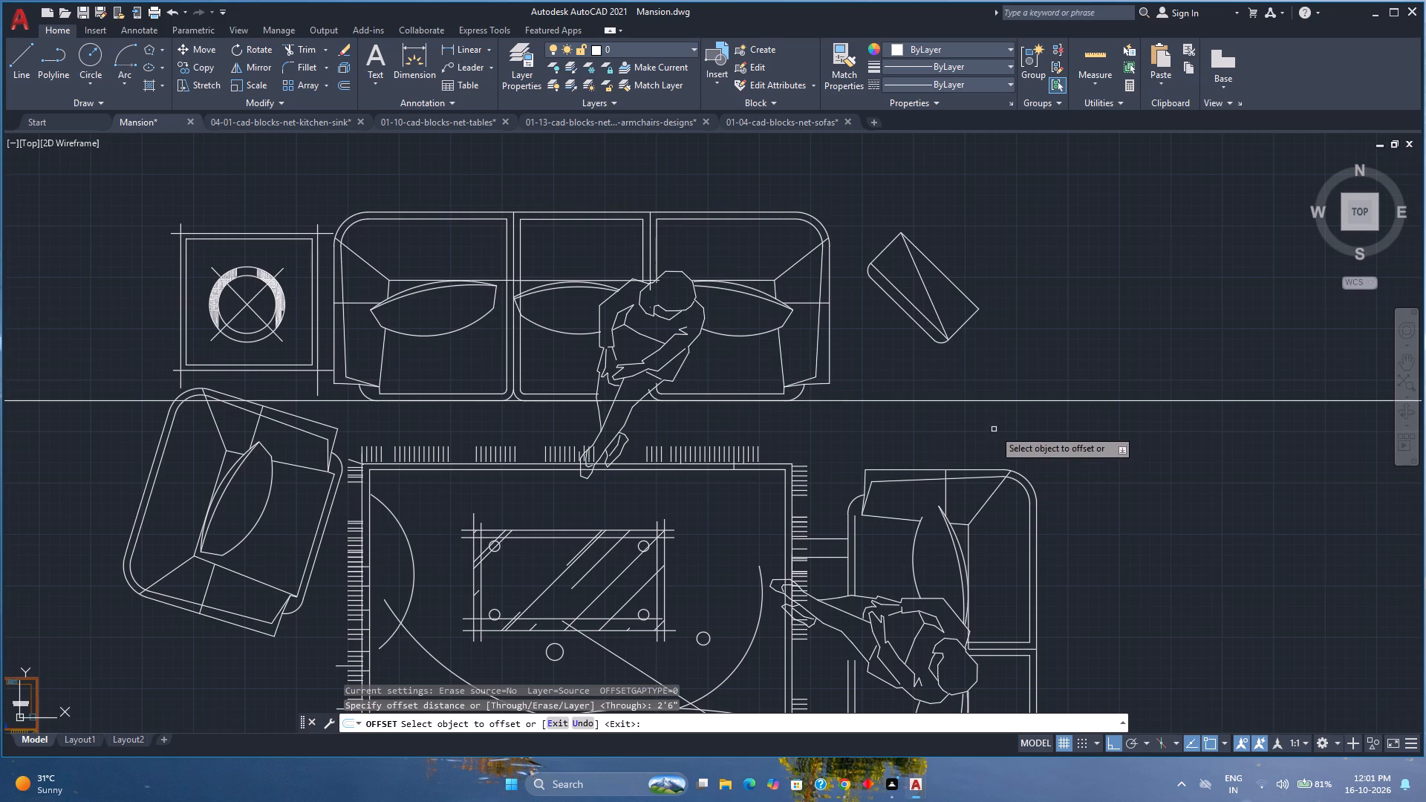
pyautogui.click(961, 402)
pyautogui.click(1046, 286)
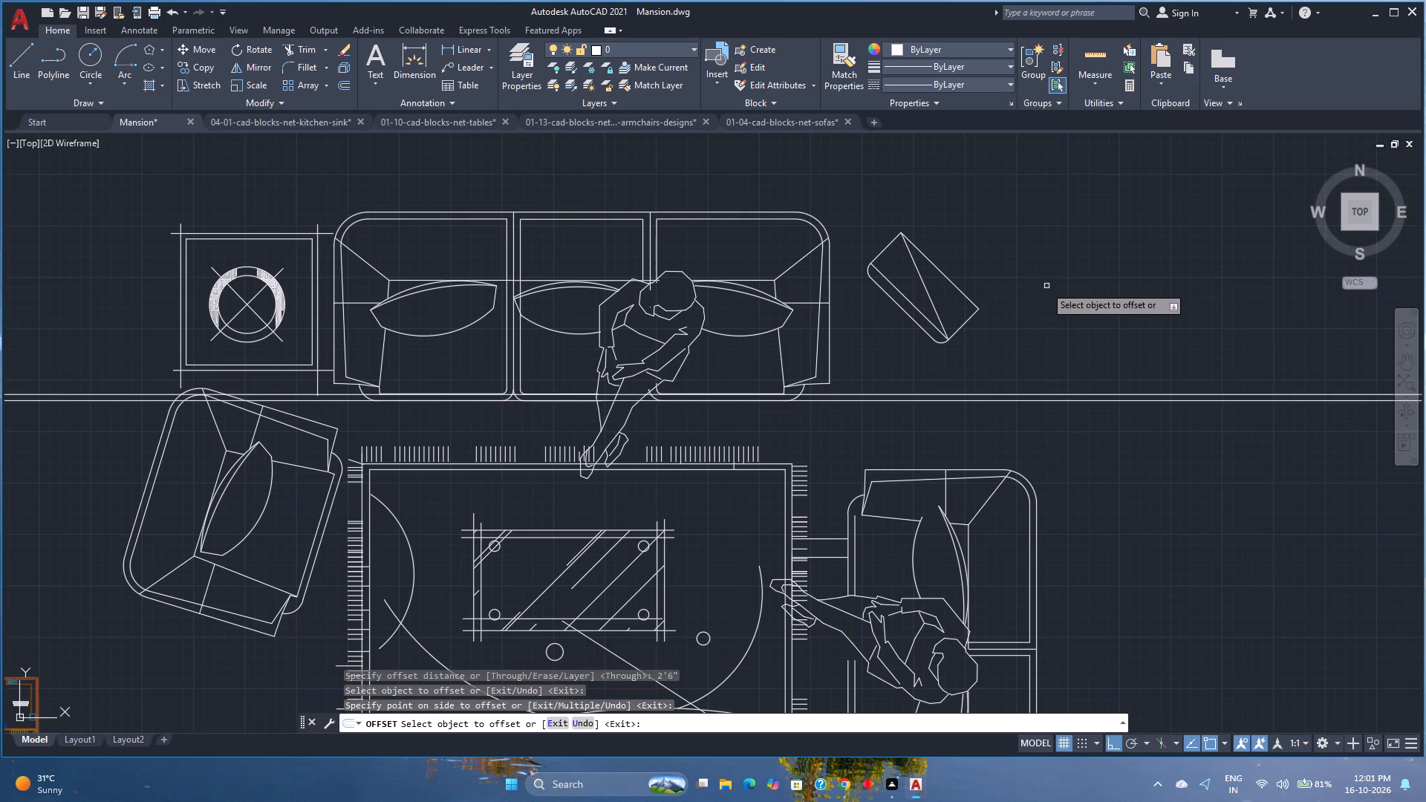
pyautogui.press('Escape')
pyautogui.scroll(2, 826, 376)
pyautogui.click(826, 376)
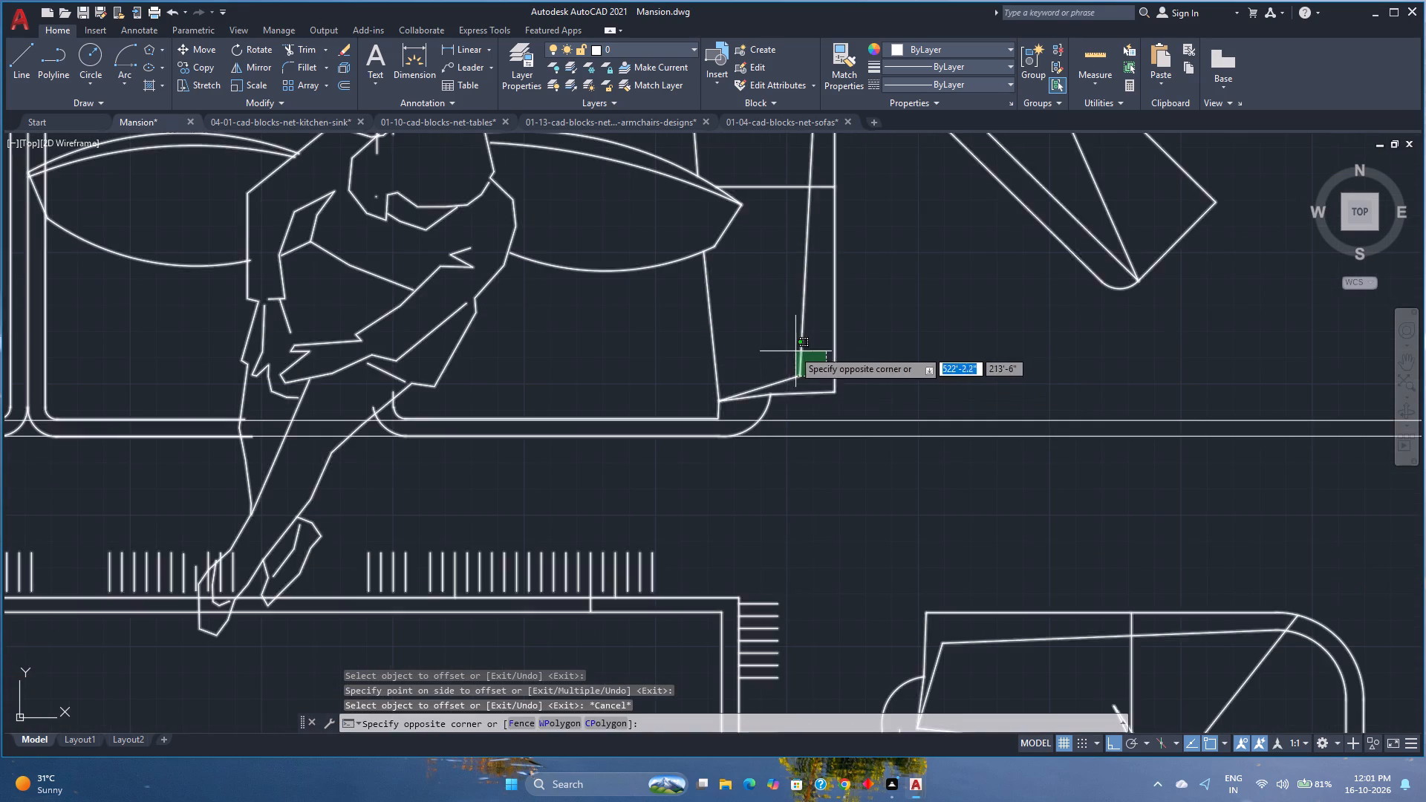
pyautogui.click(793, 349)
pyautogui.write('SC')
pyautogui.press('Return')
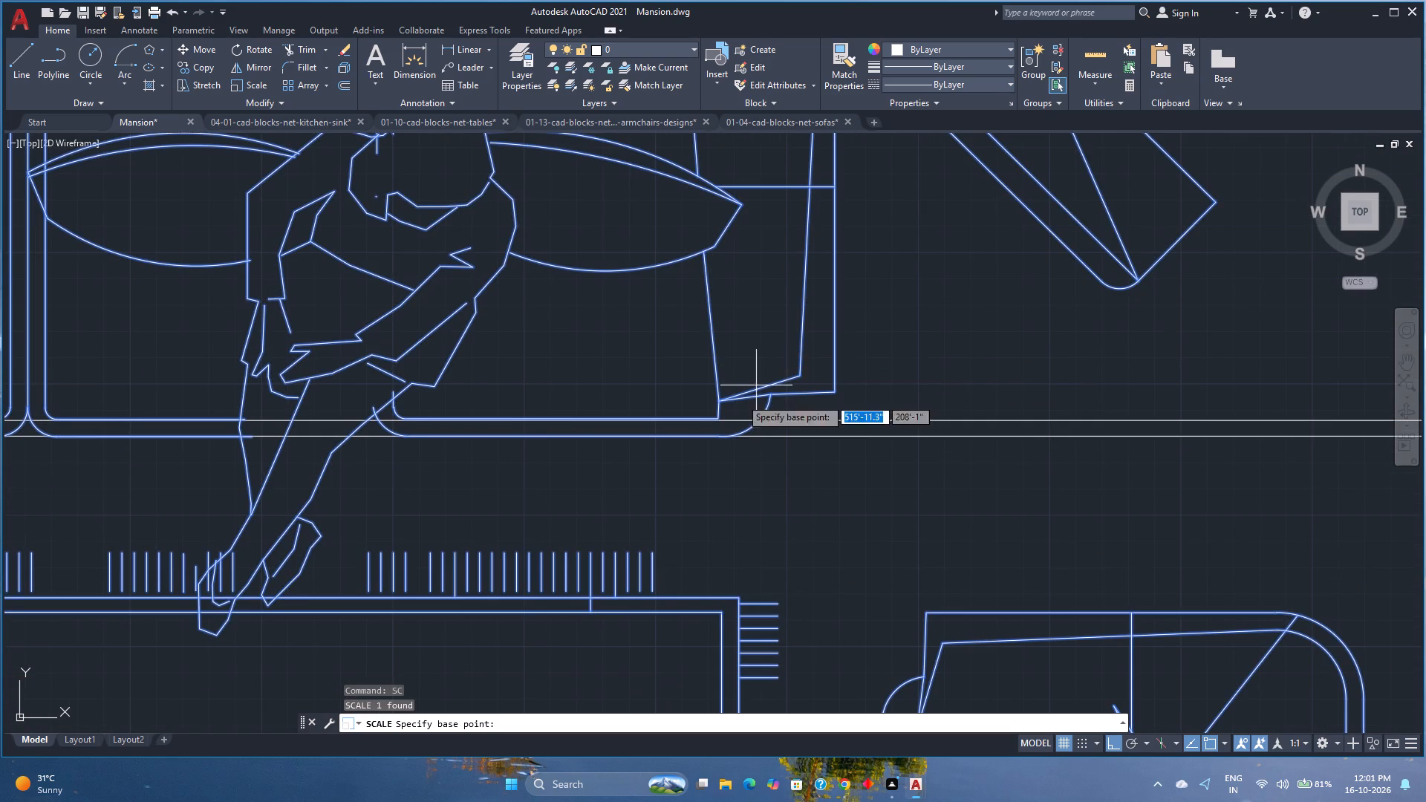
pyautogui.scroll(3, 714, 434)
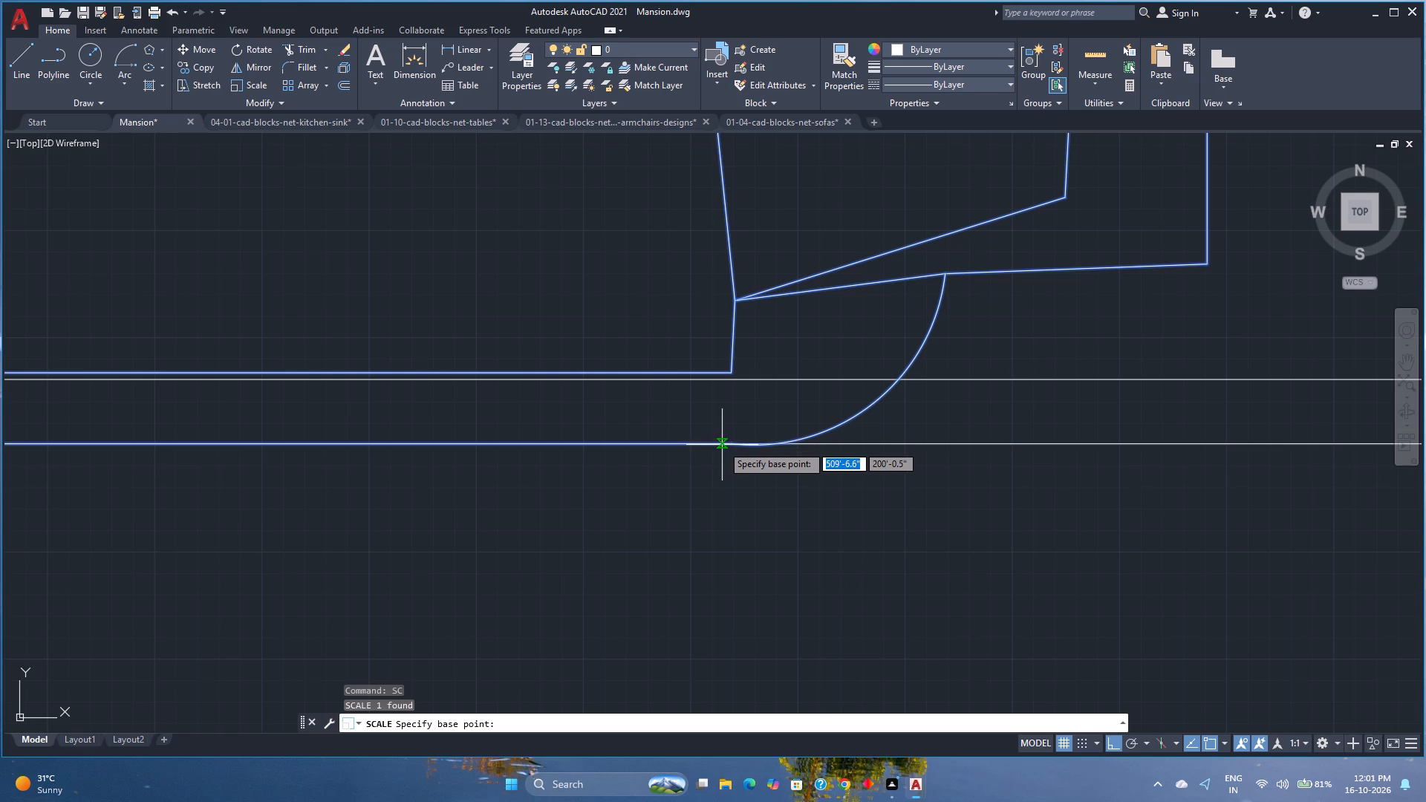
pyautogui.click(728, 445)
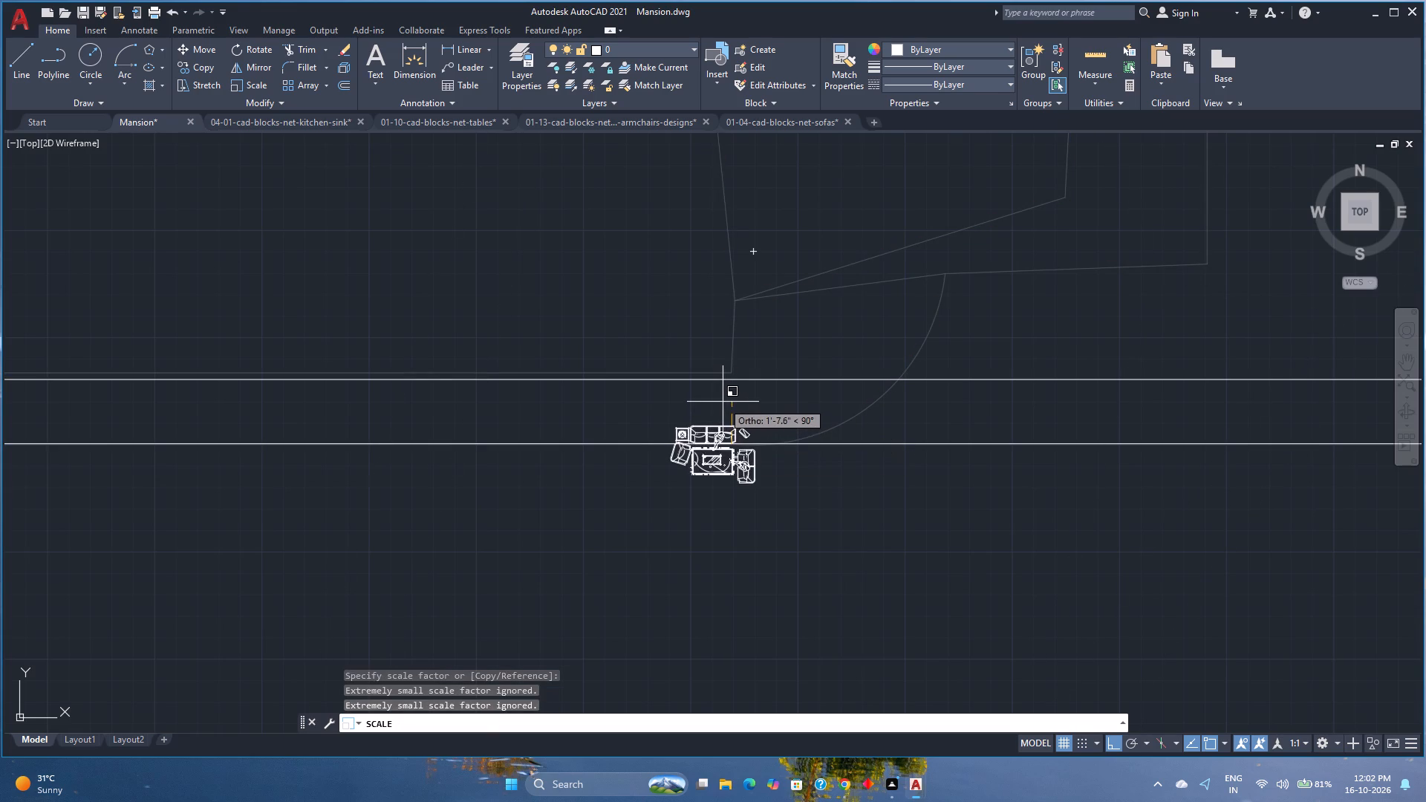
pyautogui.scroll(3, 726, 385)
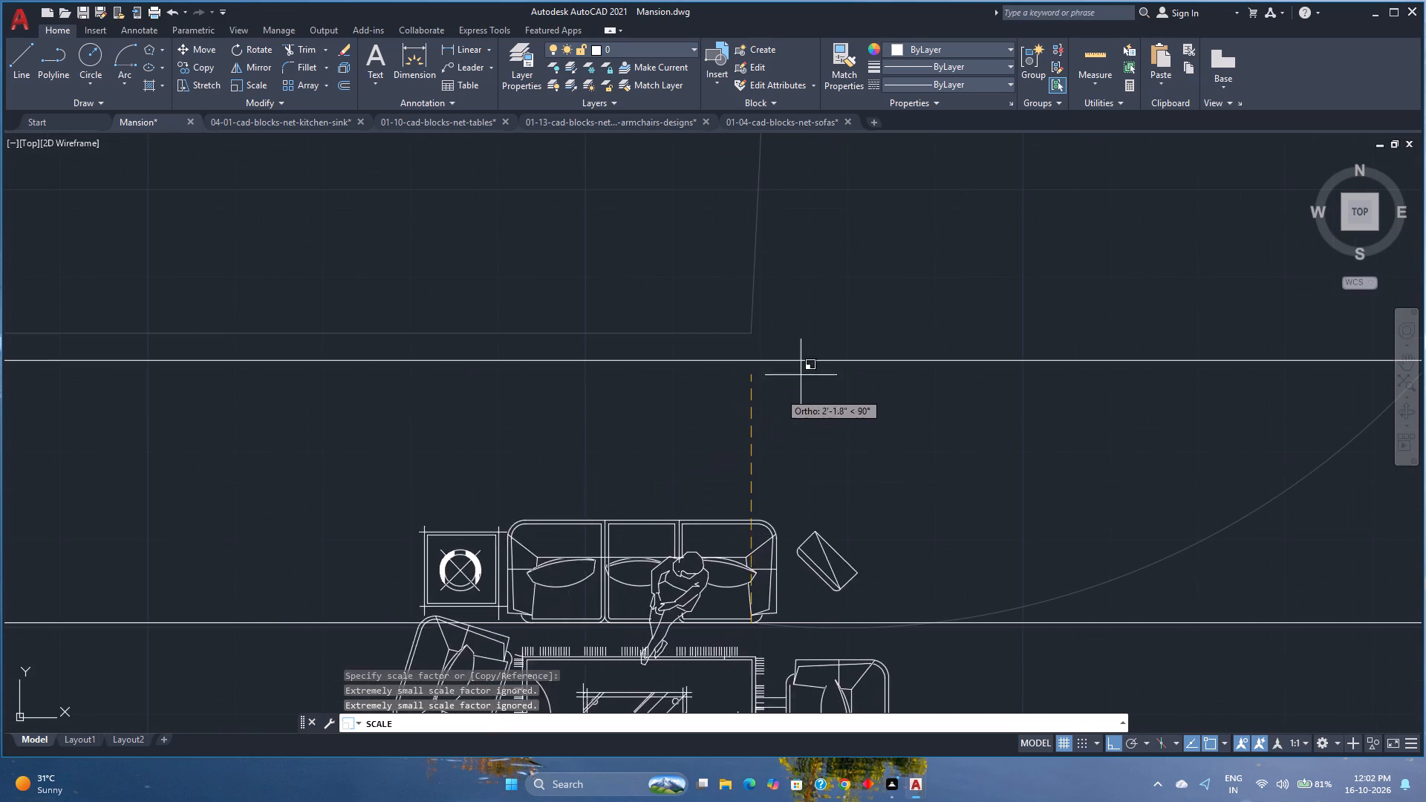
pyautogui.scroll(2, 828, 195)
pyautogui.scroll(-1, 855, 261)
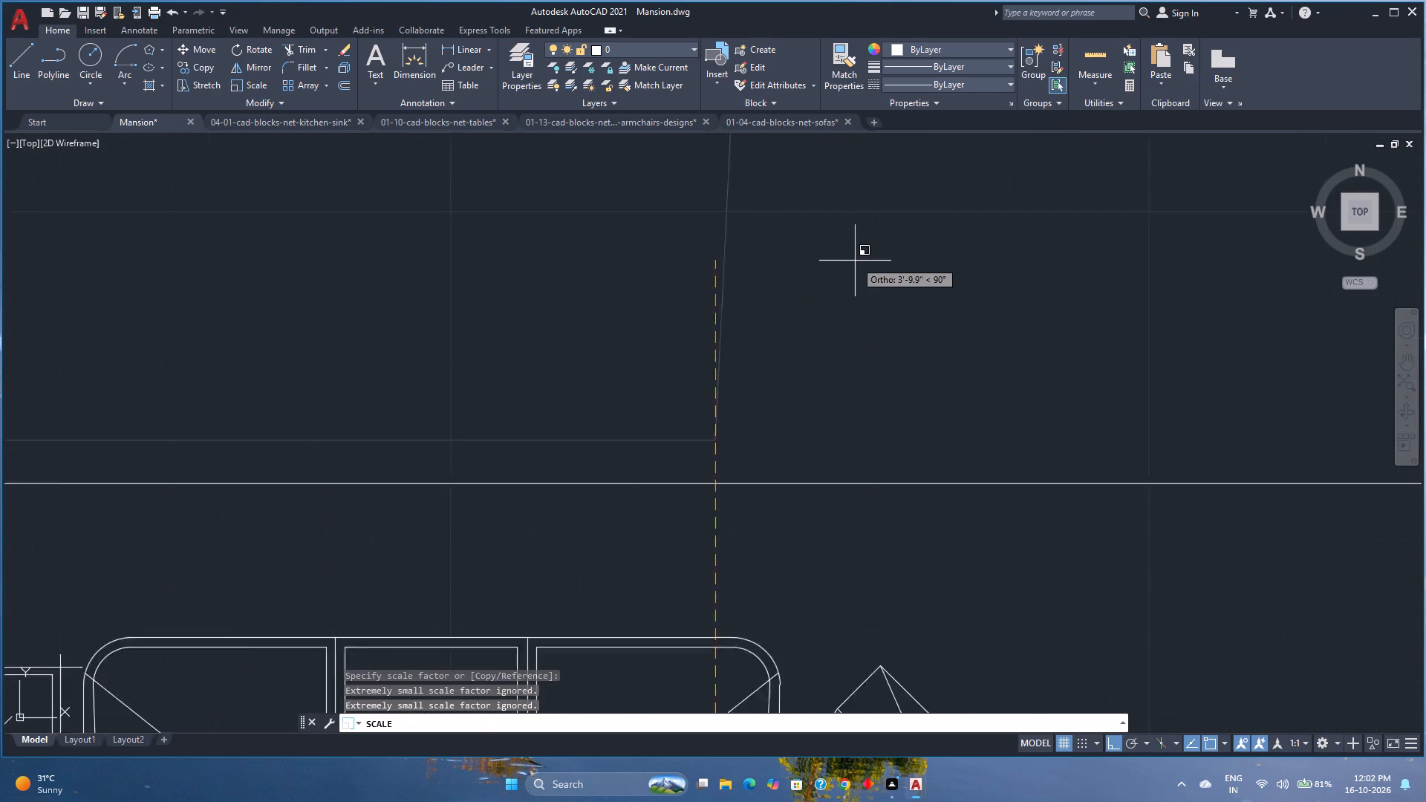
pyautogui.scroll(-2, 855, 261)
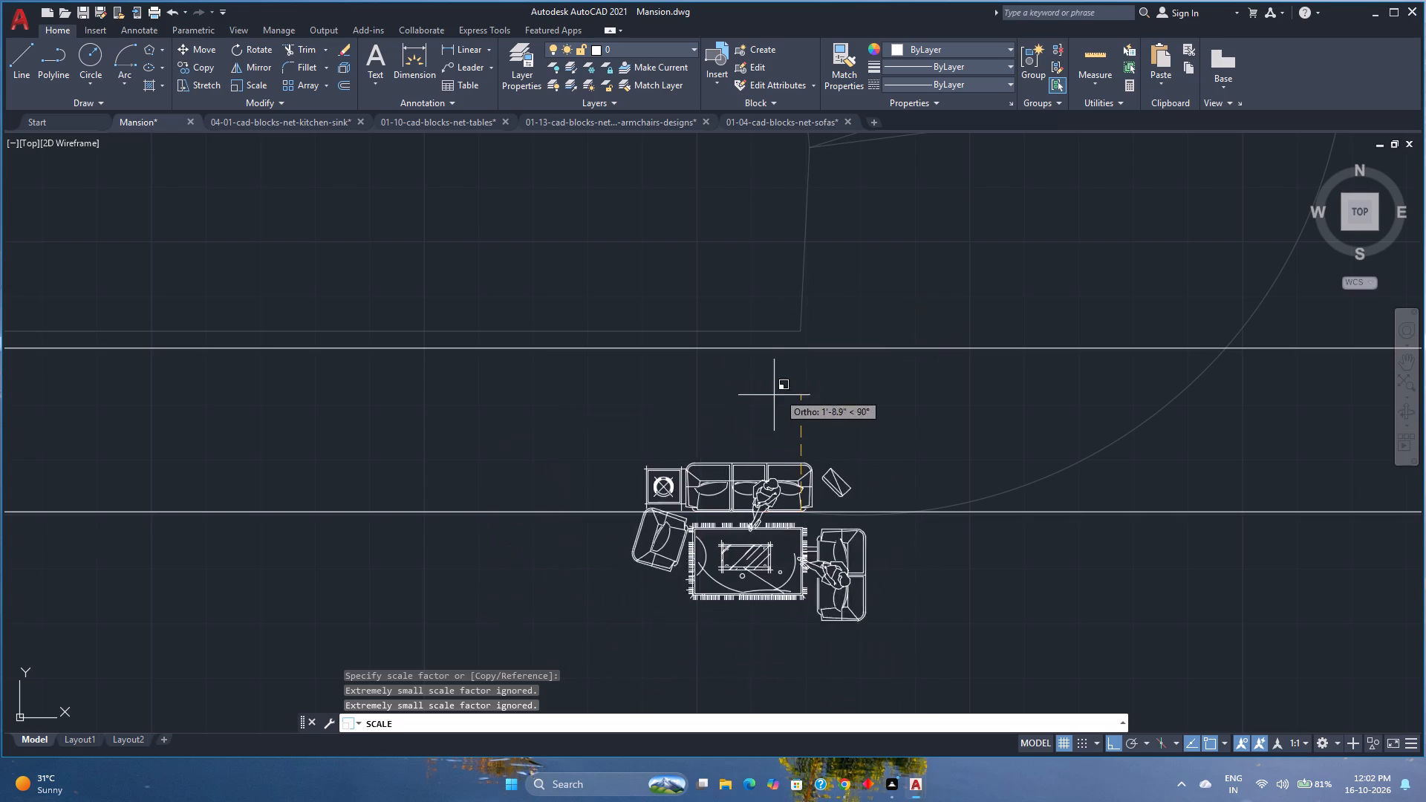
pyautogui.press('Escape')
# Scale the sofa set by reference from the three-seat sofa's front edge, using its depth, shrinking it to just beyond the offset line.
pyautogui.click(817, 287)
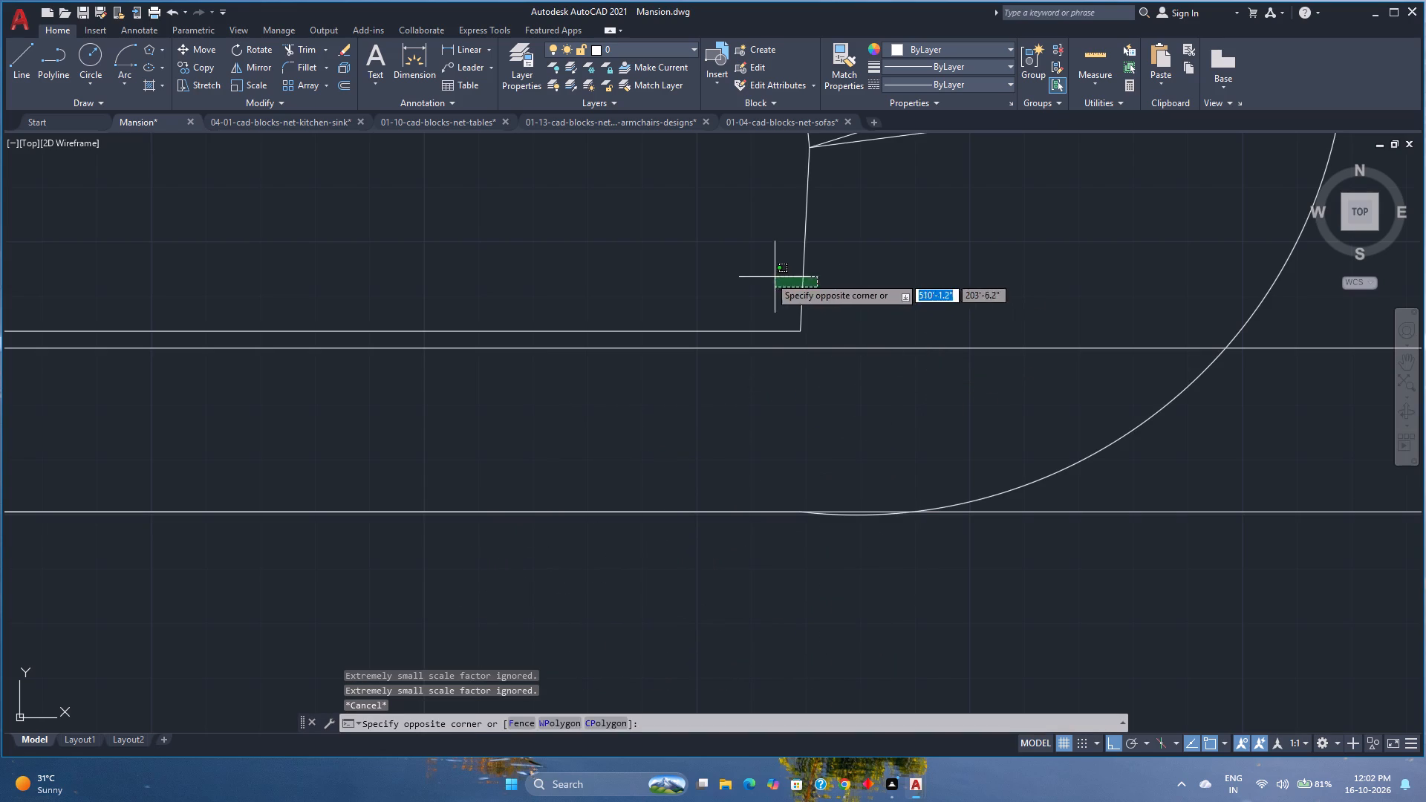
pyautogui.click(752, 271)
pyautogui.write('SC')
pyautogui.press('Return')
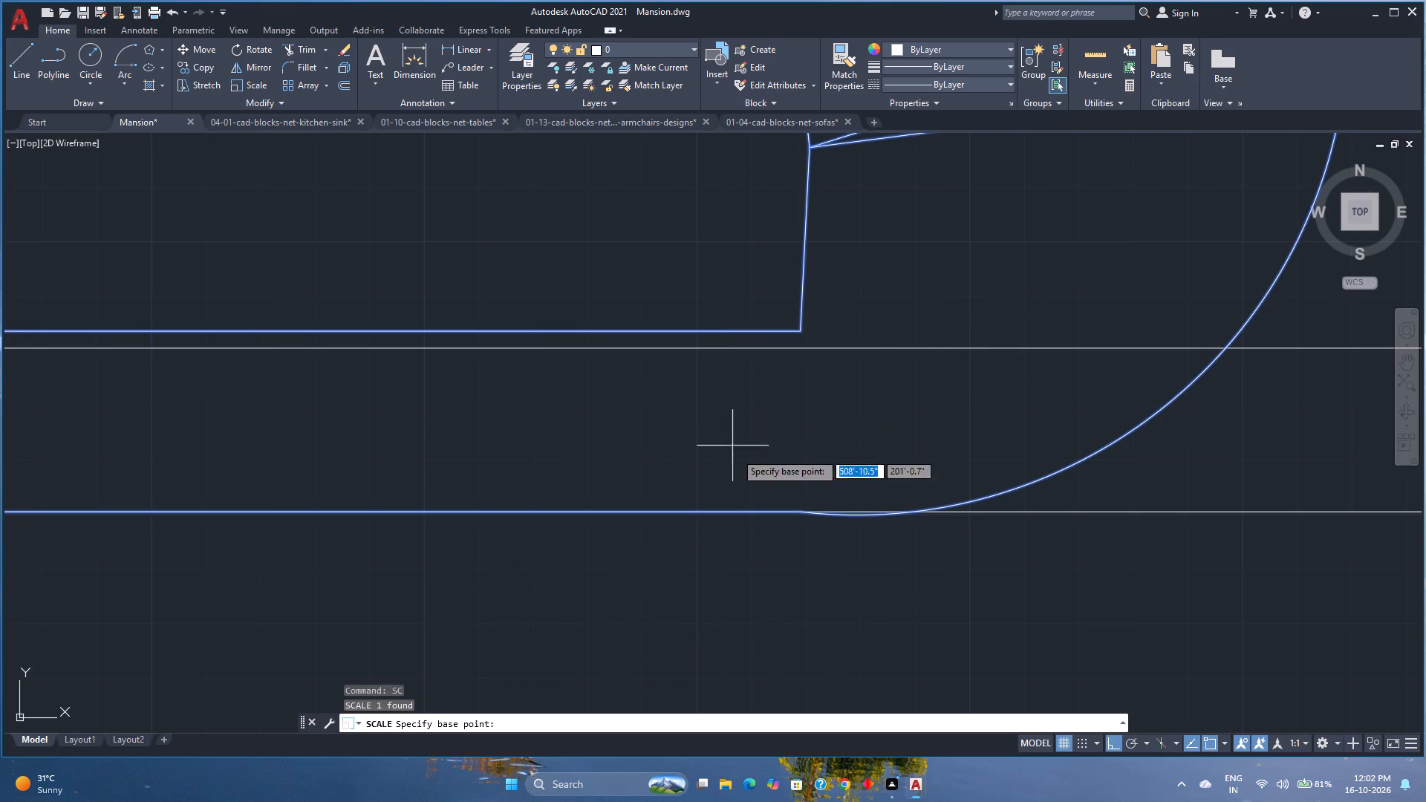
pyautogui.click(800, 509)
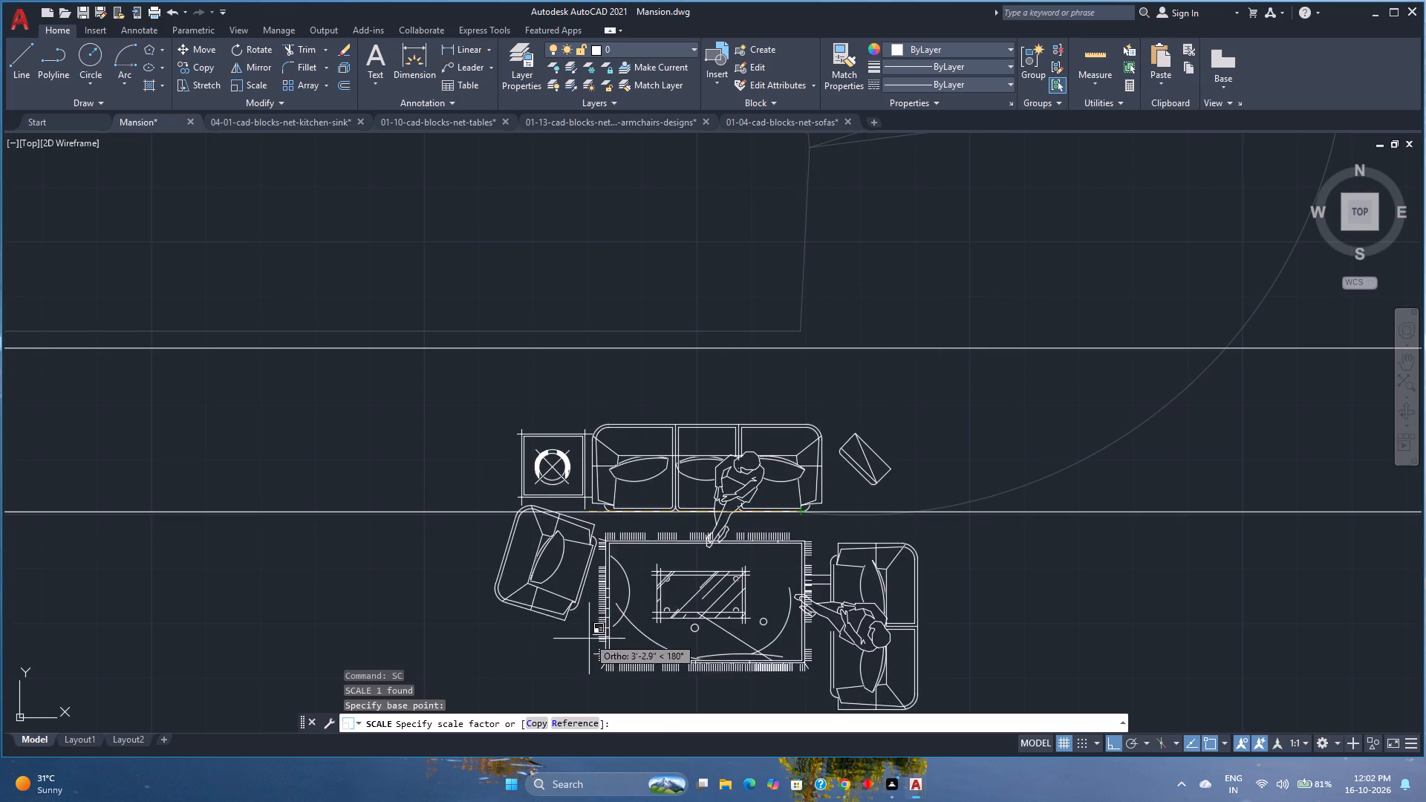
pyautogui.click(564, 727)
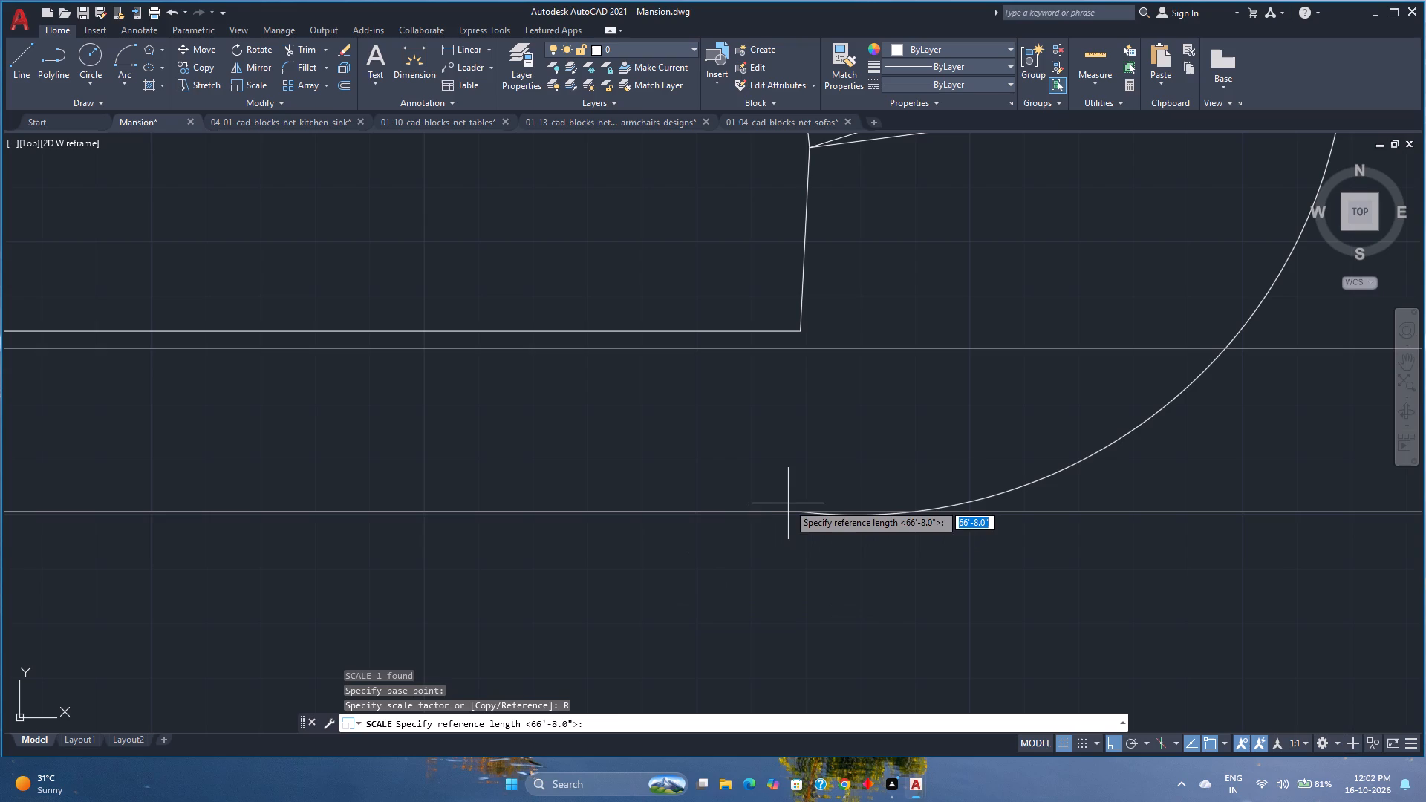
pyautogui.click(800, 514)
pyautogui.scroll(-7, 800, 514)
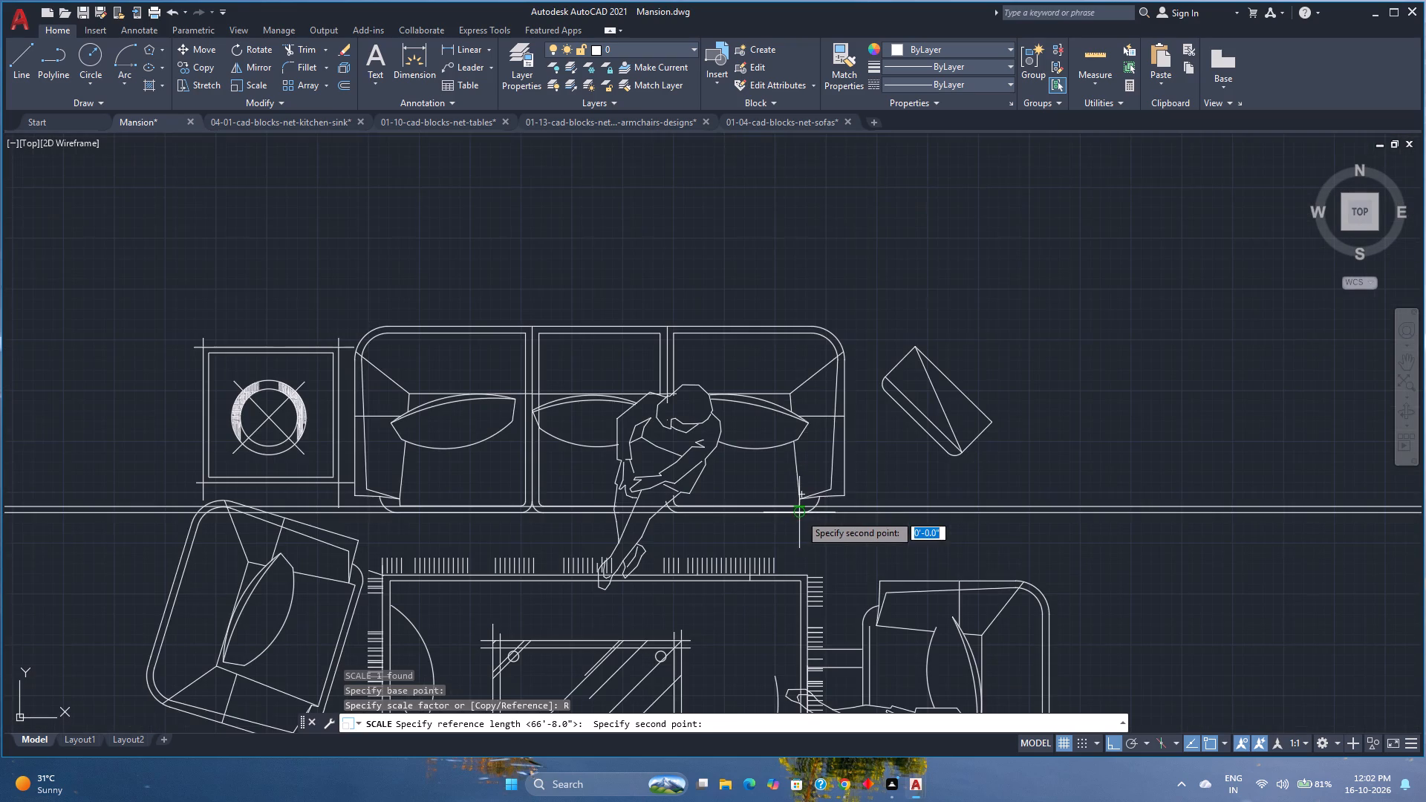
pyautogui.click(803, 330)
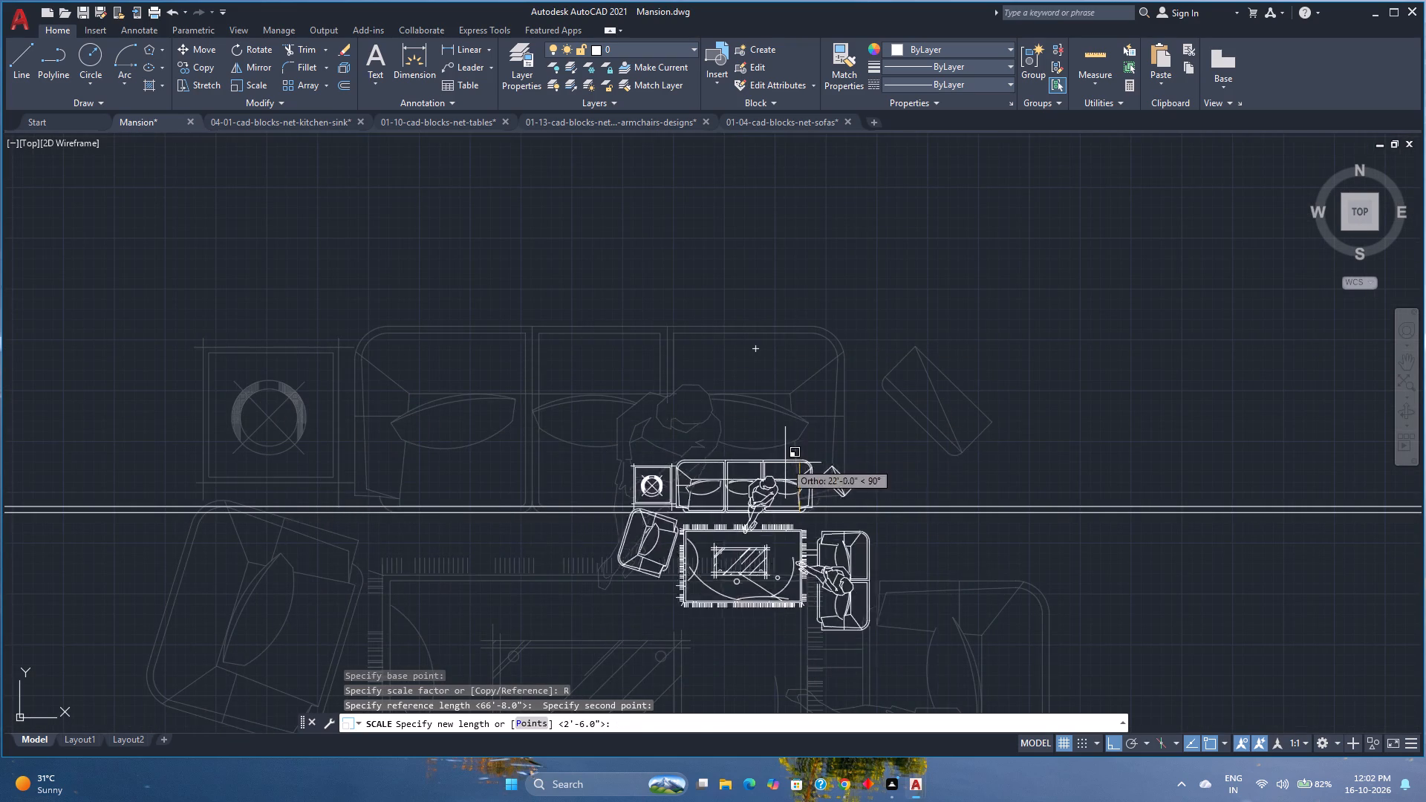
pyautogui.scroll(3, 785, 500)
pyautogui.scroll(1, 854, 531)
pyautogui.moveTo(854, 531); pyautogui.dragTo(822, 448, button='middle')
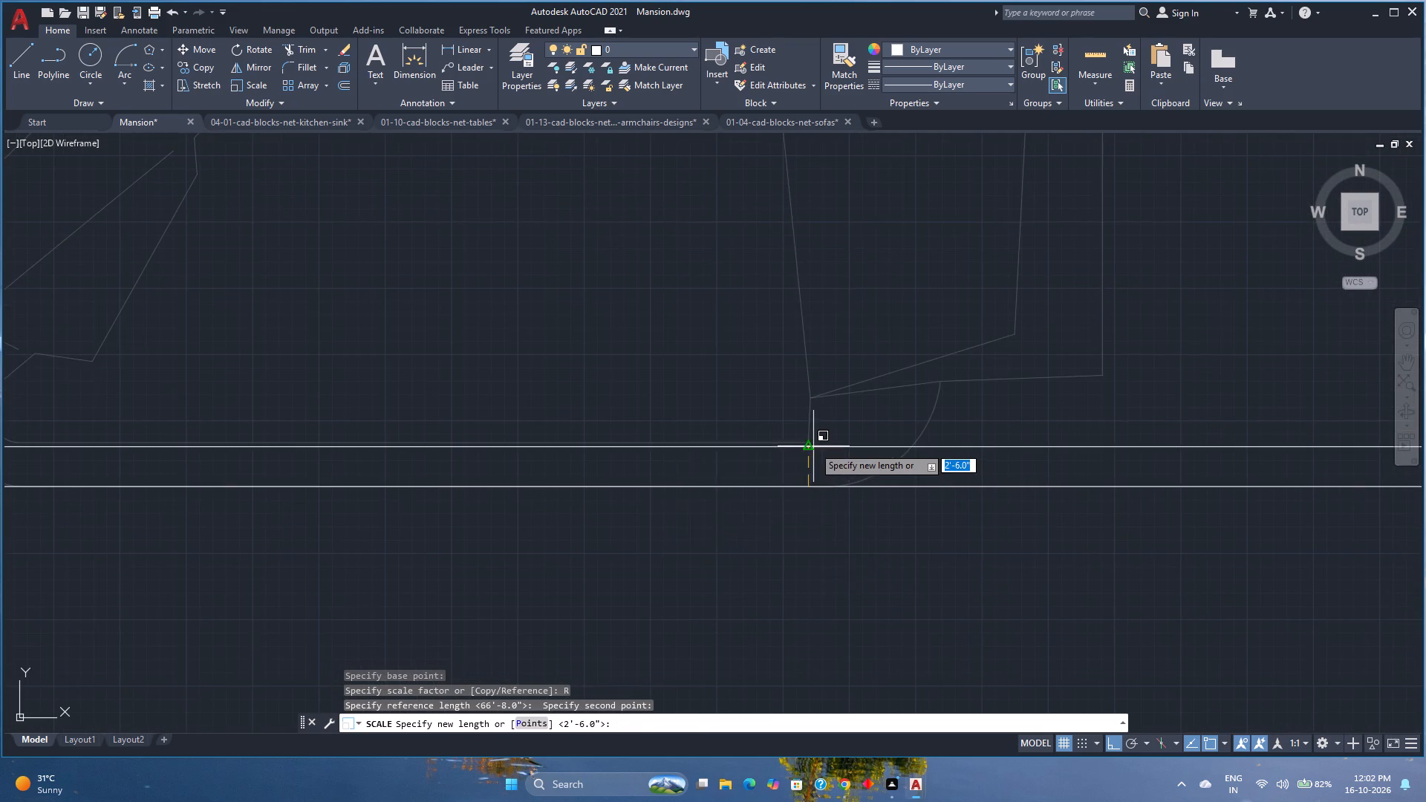
pyautogui.scroll(4, 813, 446)
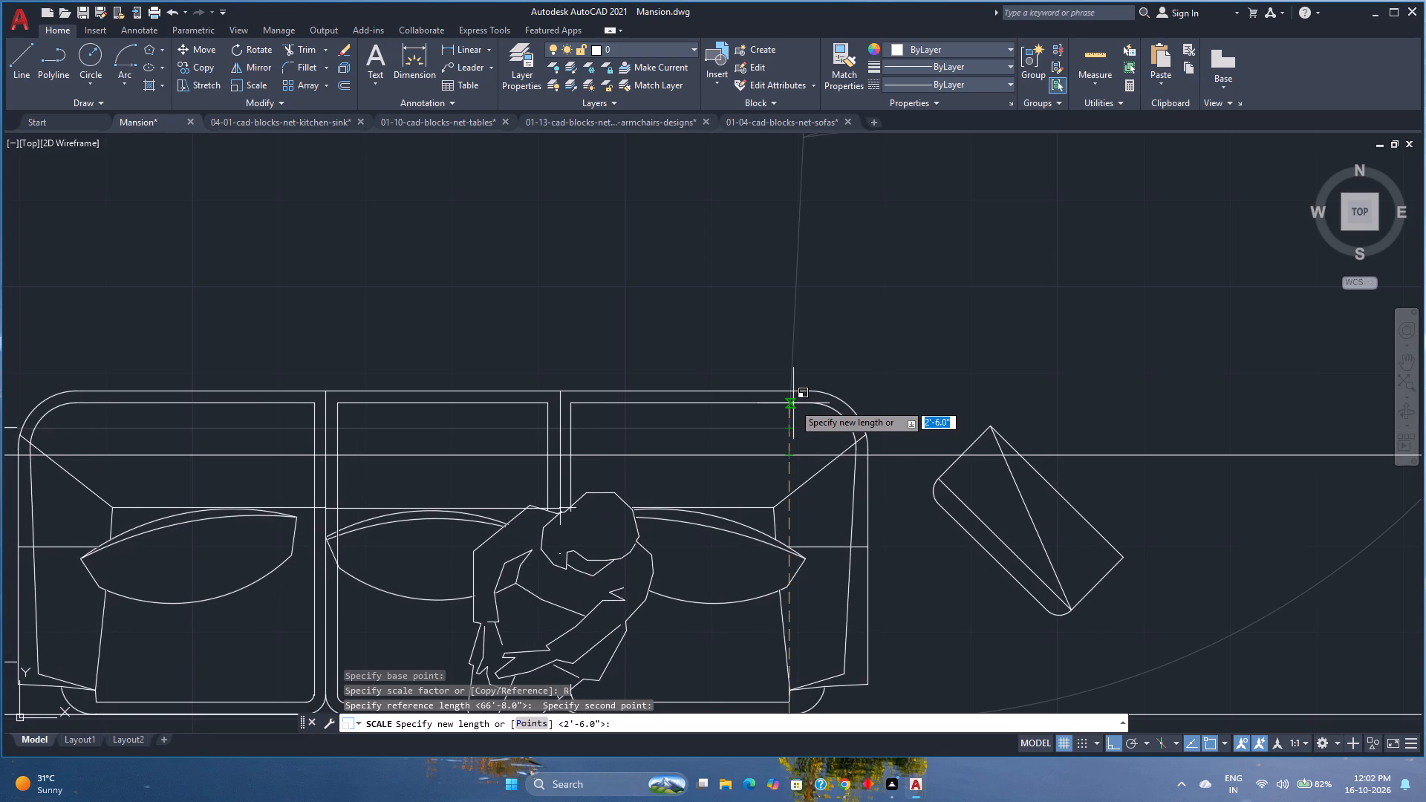
pyautogui.click(793, 424)
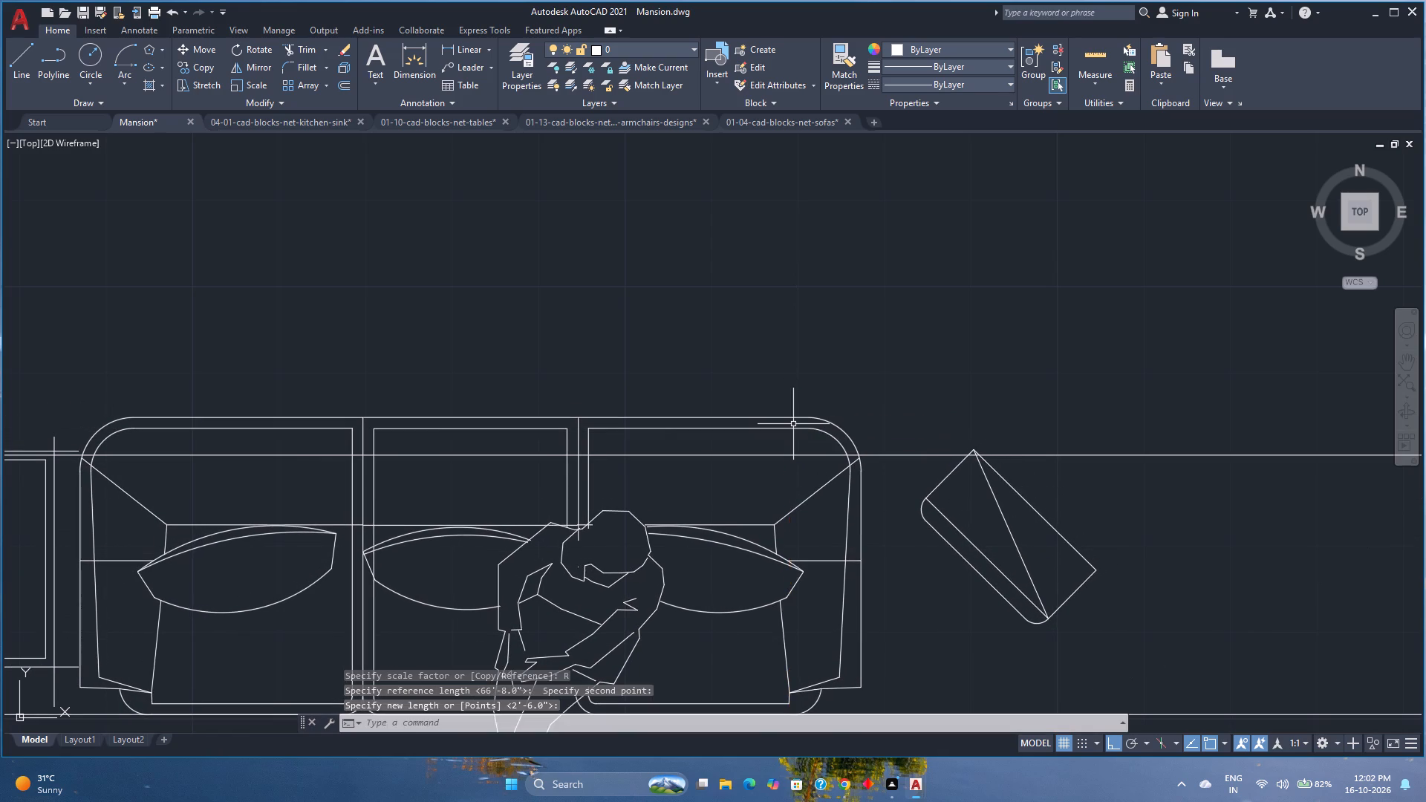
# Delete the two horizontal construction lines crossing the scaled sofa set.
pyautogui.scroll(-3, 793, 424)
pyautogui.click(1013, 524)
pyautogui.click(944, 384)
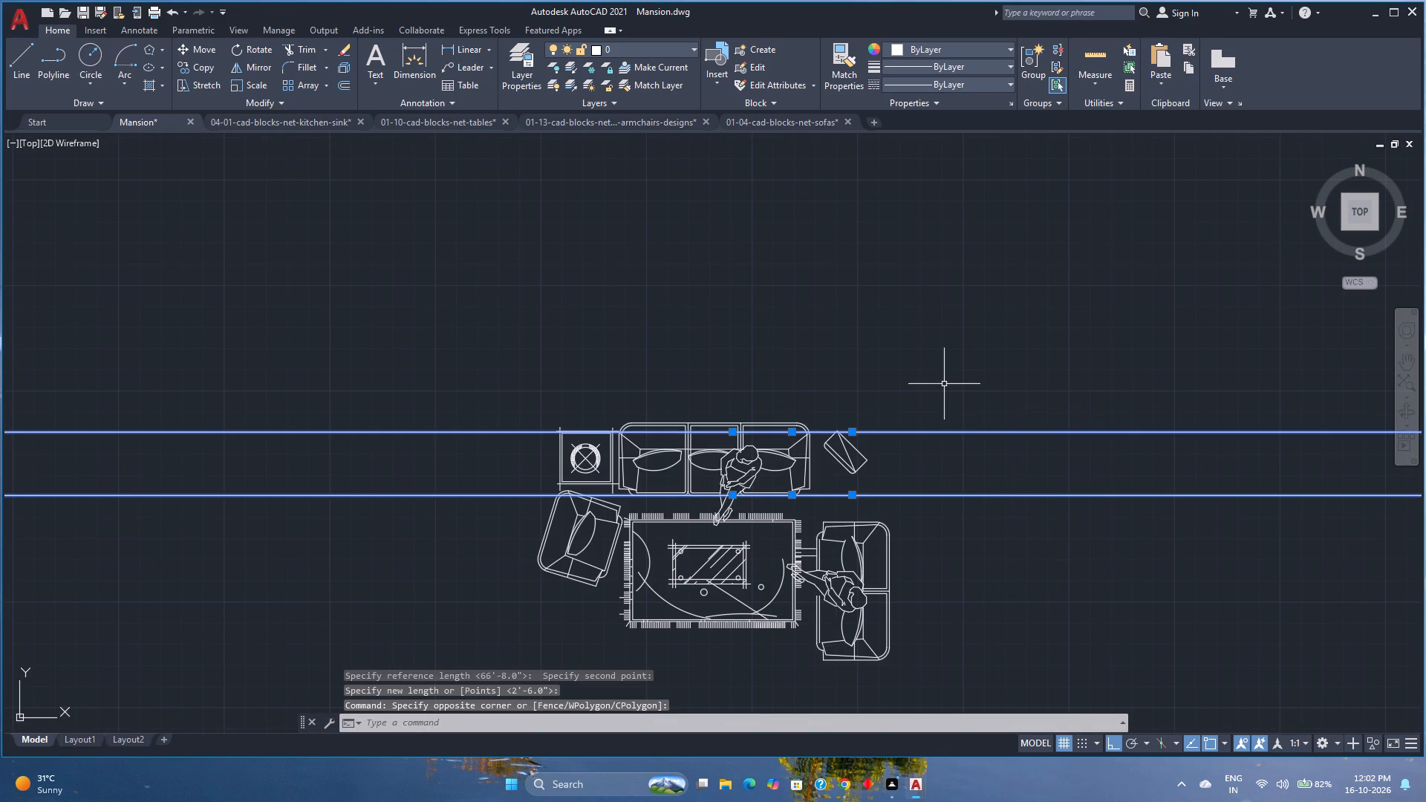
pyautogui.press('Delete')
# Move the sofa set freely into the roof plan's open terrace, below the staircase wall and beside the pergola.
pyautogui.scroll(-3, 893, 496)
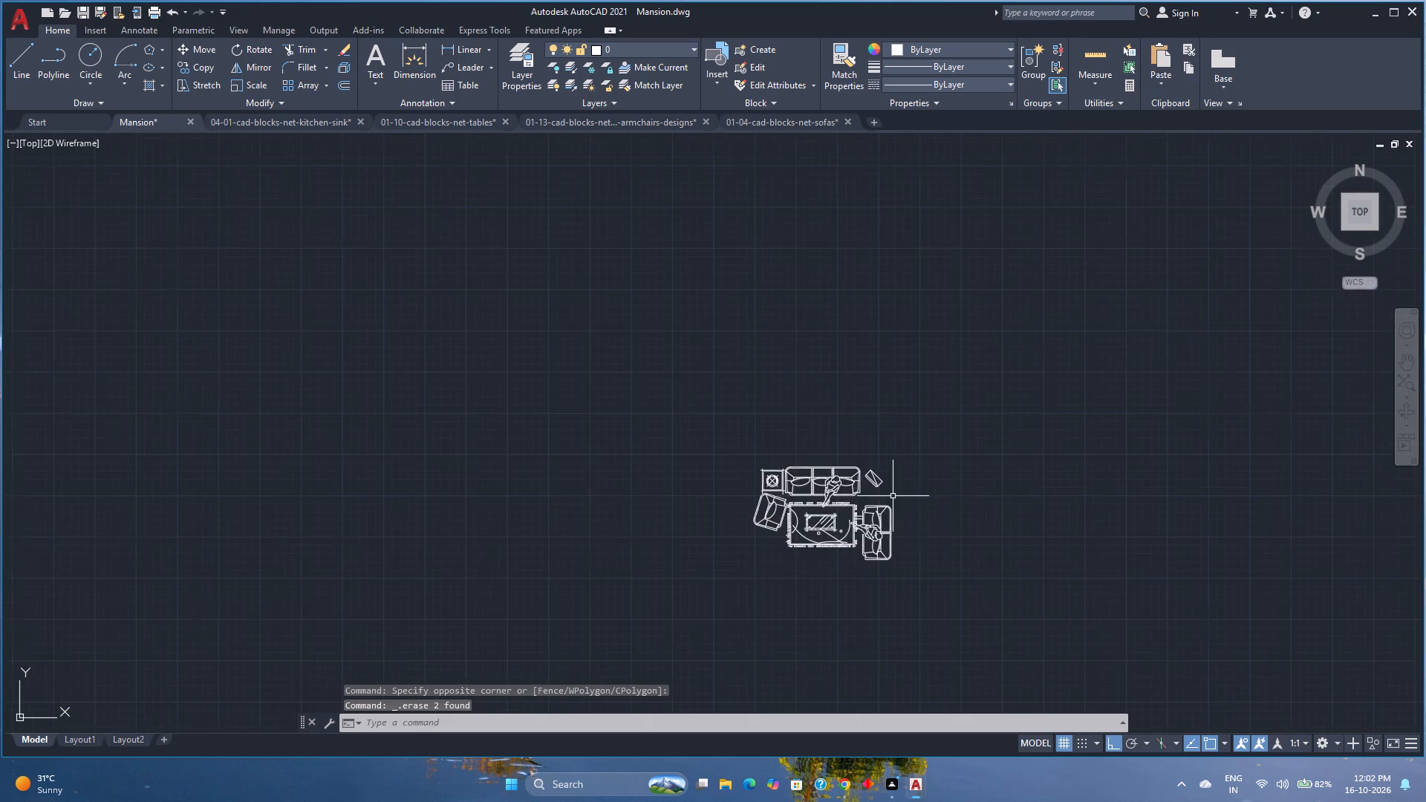
pyautogui.moveTo(916, 536); pyautogui.dragTo(1031, 484, button='middle')
pyautogui.scroll(-2, 1034, 482)
pyautogui.click(1026, 490)
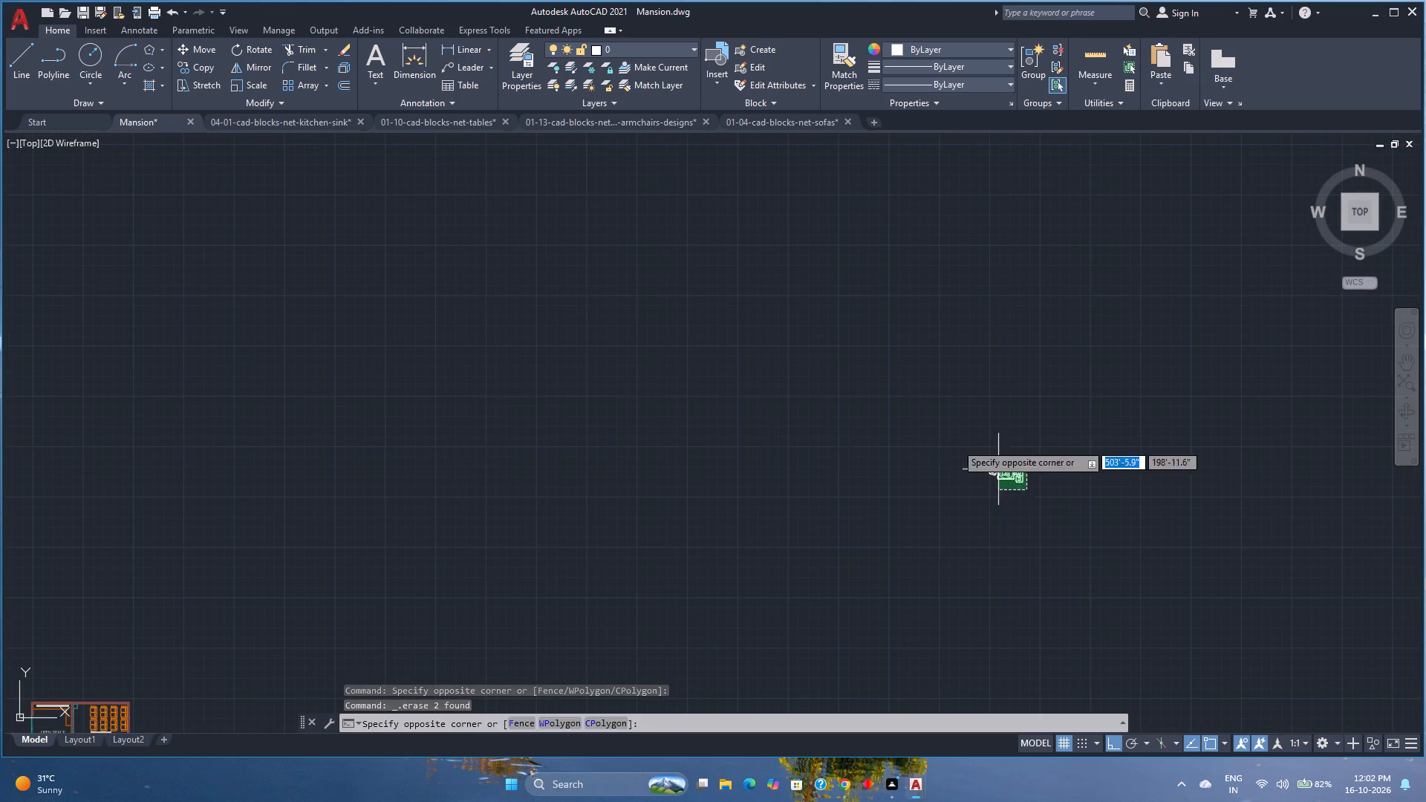
pyautogui.click(939, 434)
pyautogui.press('m')
pyautogui.press('Return')
pyautogui.scroll(2, 978, 491)
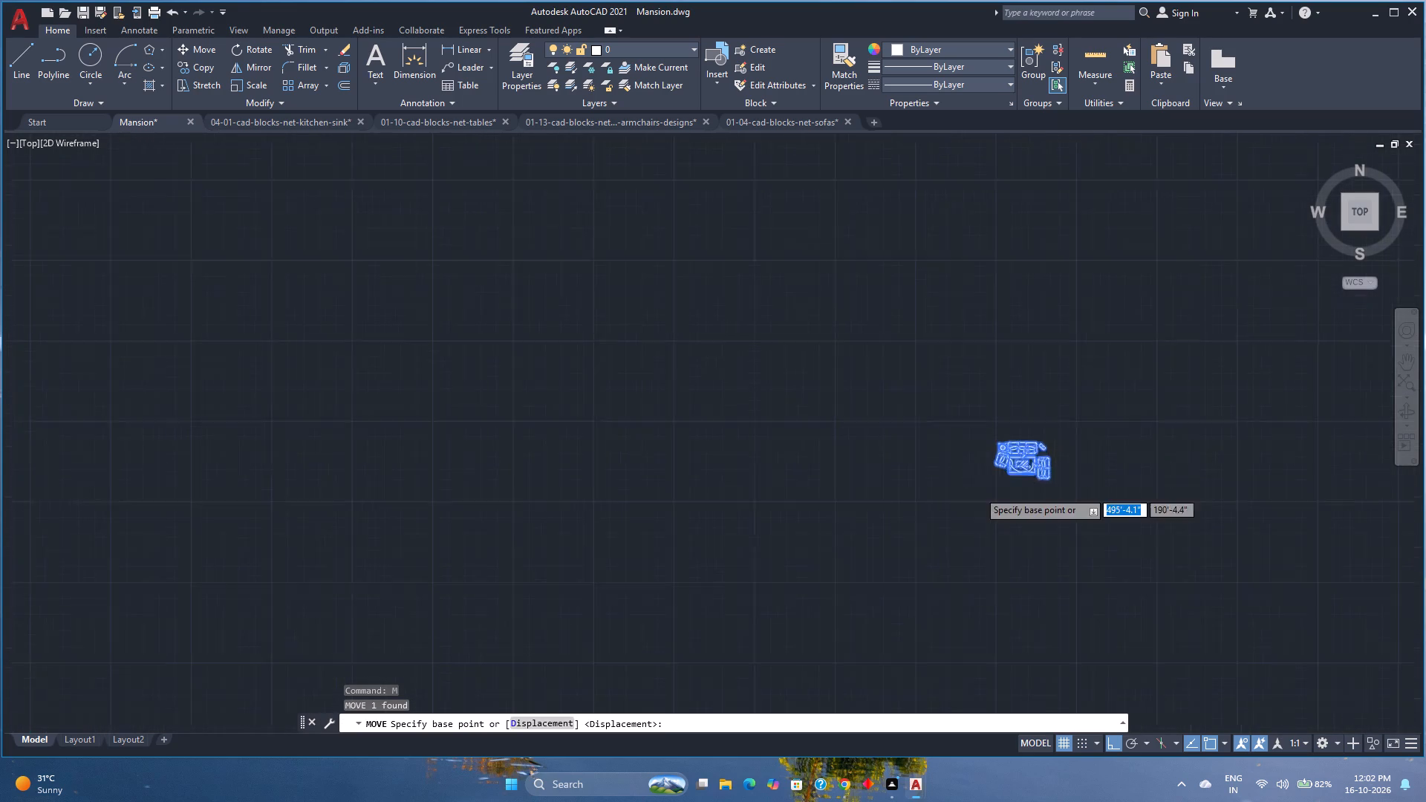
pyautogui.scroll(1, 978, 491)
pyautogui.click(1061, 449)
pyautogui.scroll(-6, 837, 479)
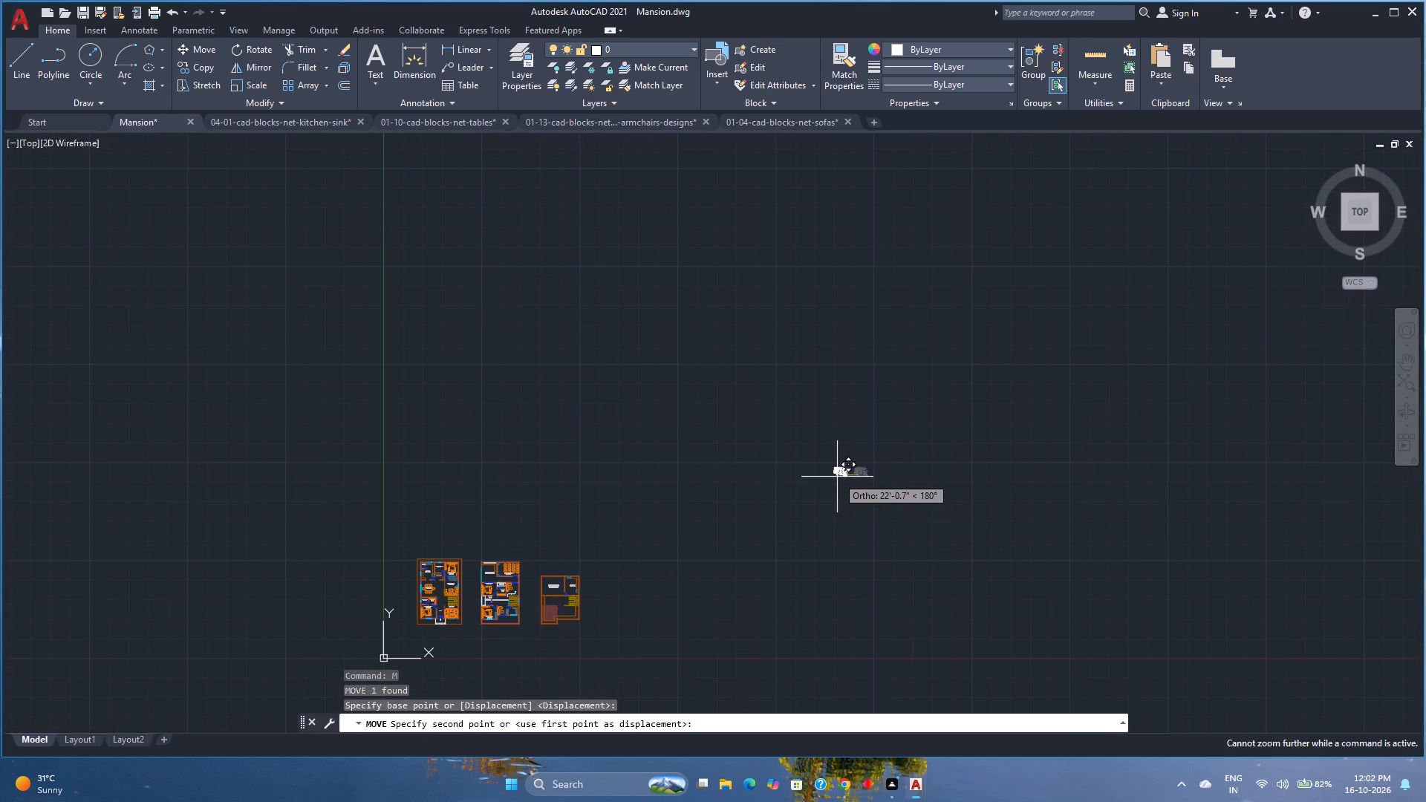
pyautogui.scroll(-4, 837, 475)
pyautogui.scroll(3, 590, 598)
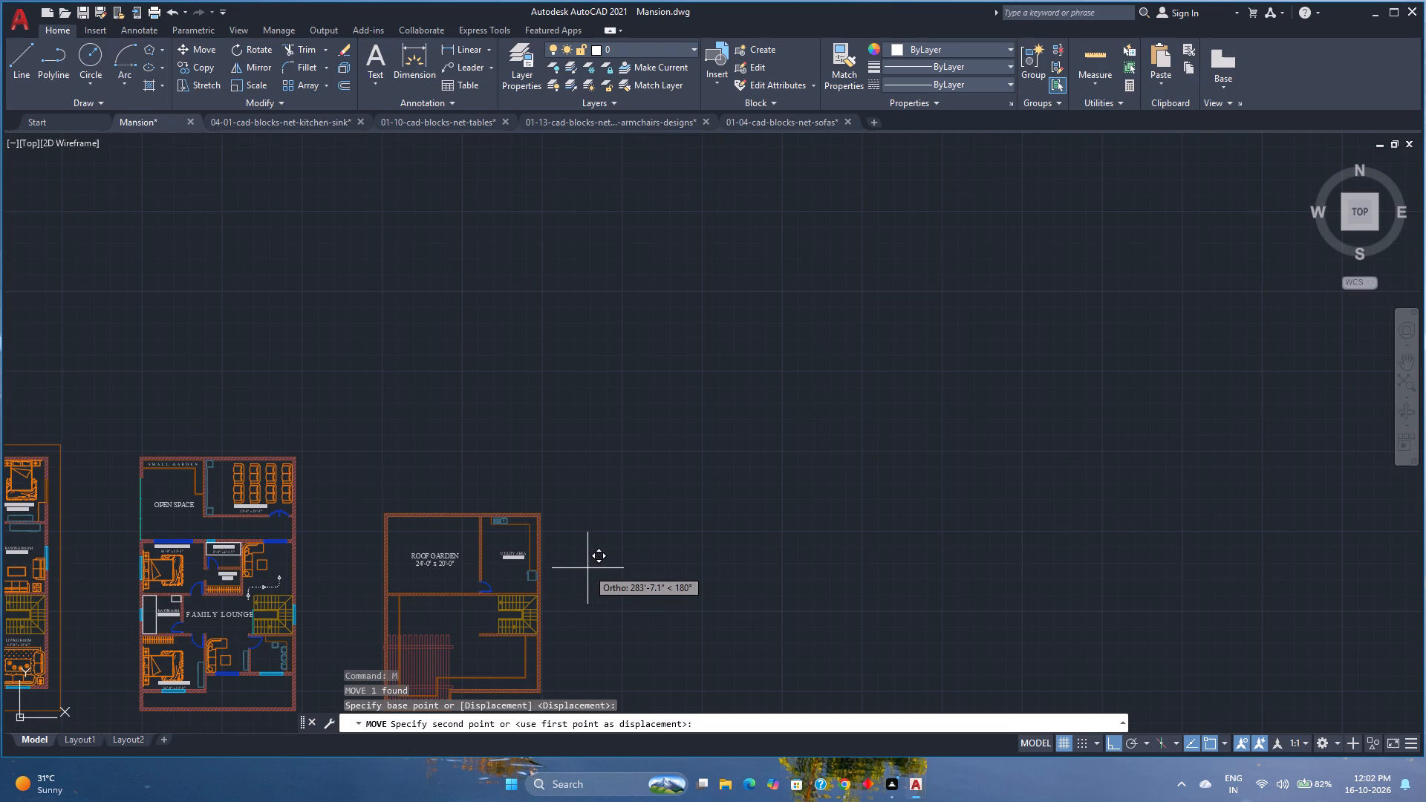
pyautogui.press('F8')
pyautogui.moveTo(576, 588); pyautogui.dragTo(732, 446, button='middle')
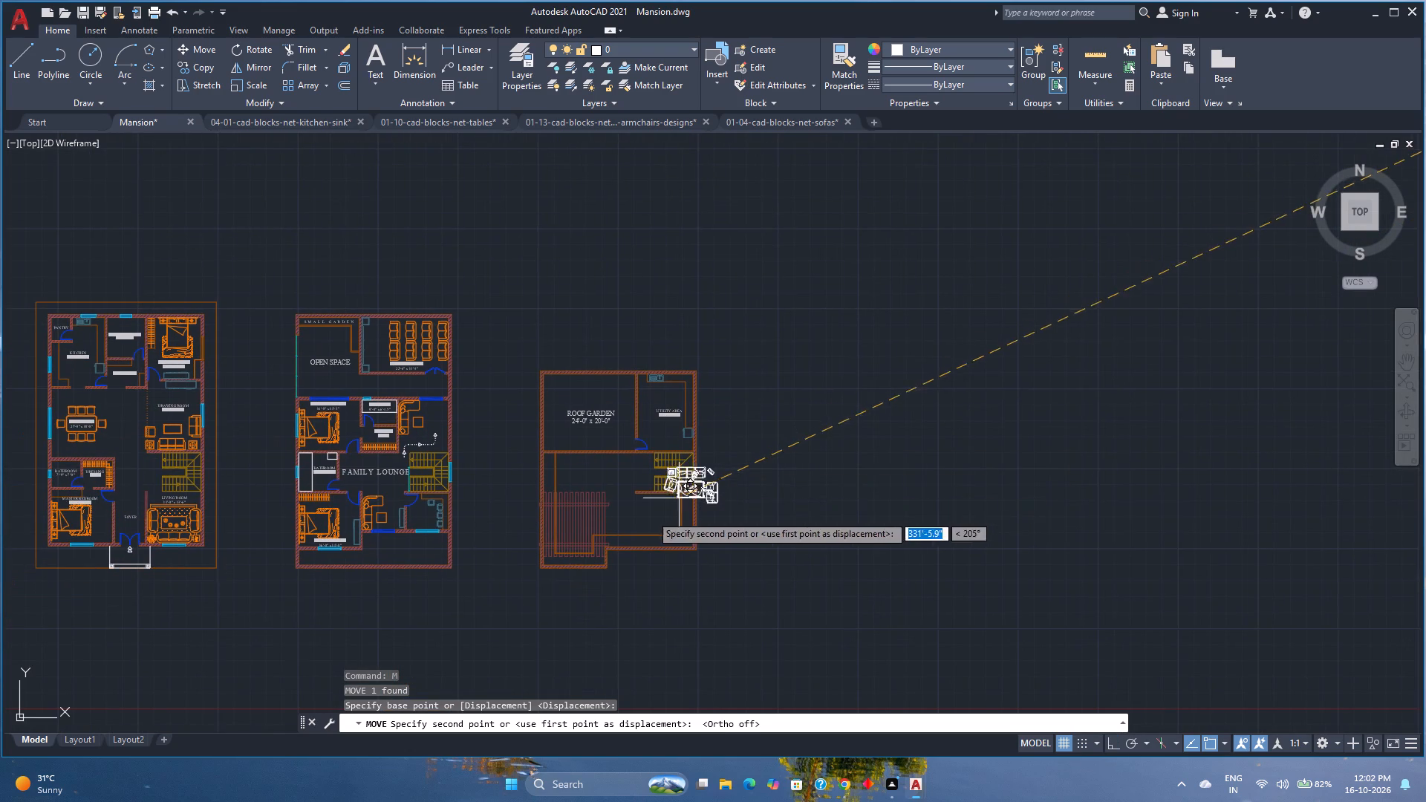
pyautogui.scroll(3, 626, 540)
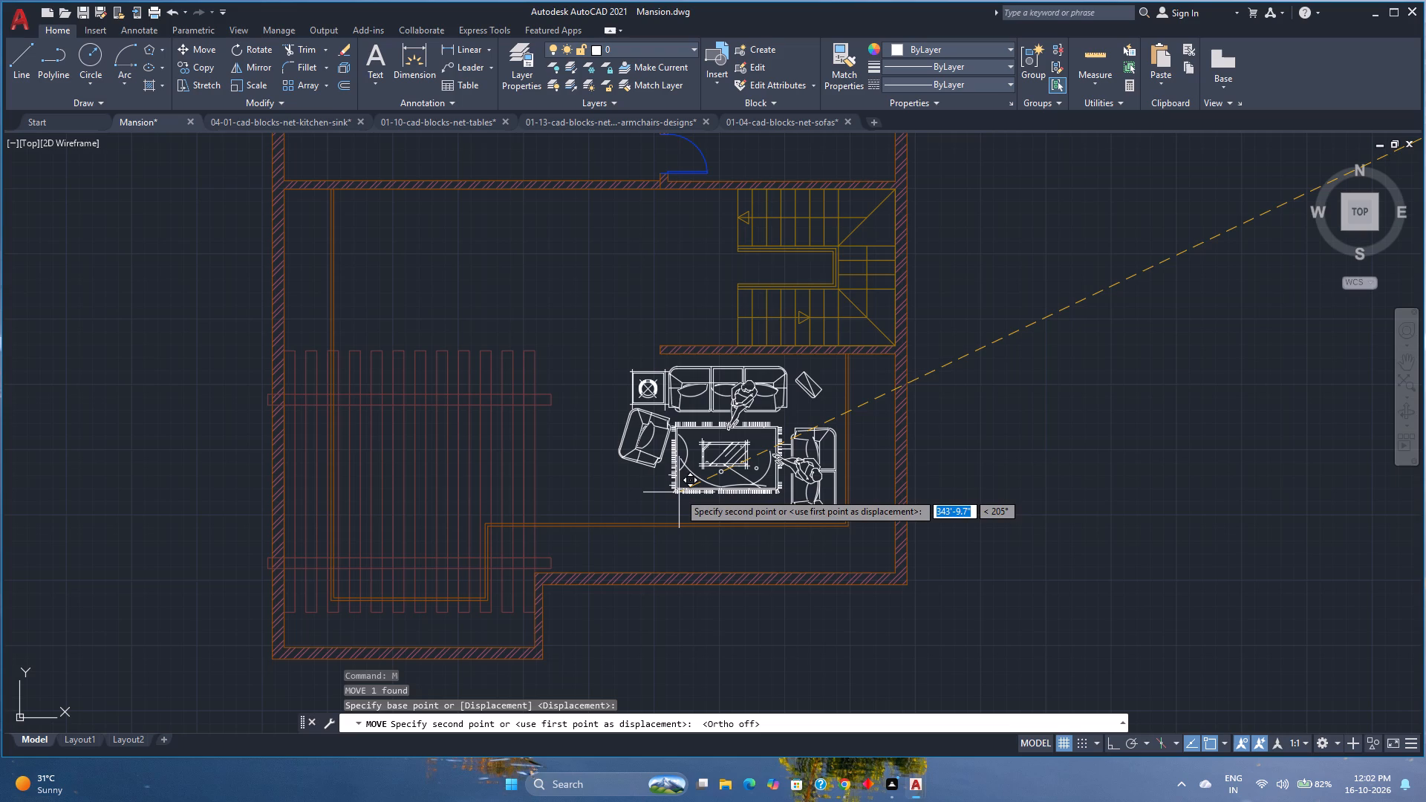
pyautogui.click(679, 492)
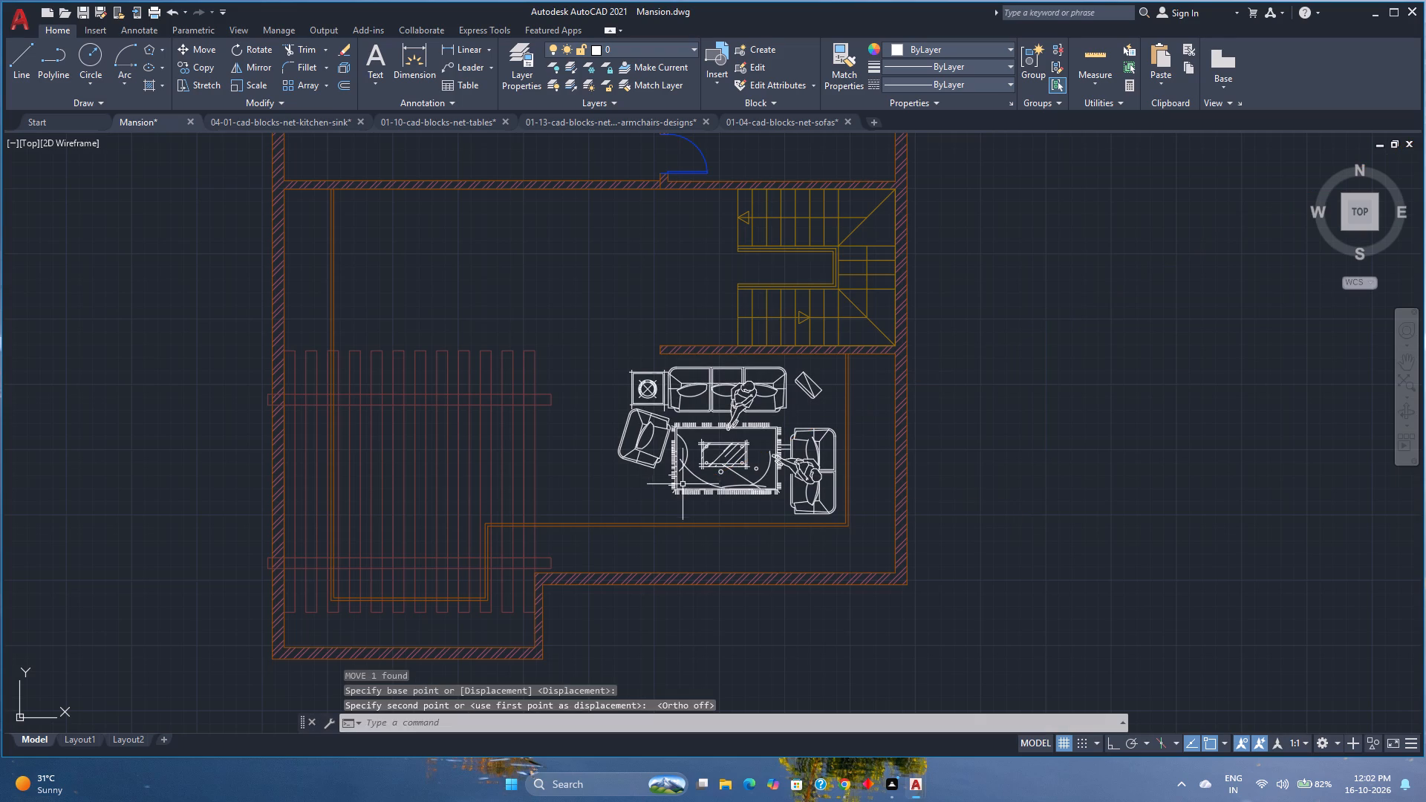
# Mirror the terrace sofa set across a horizontal line so the three-seat sofa sits along the lower edge, erasing the original.
pyautogui.click(683, 490)
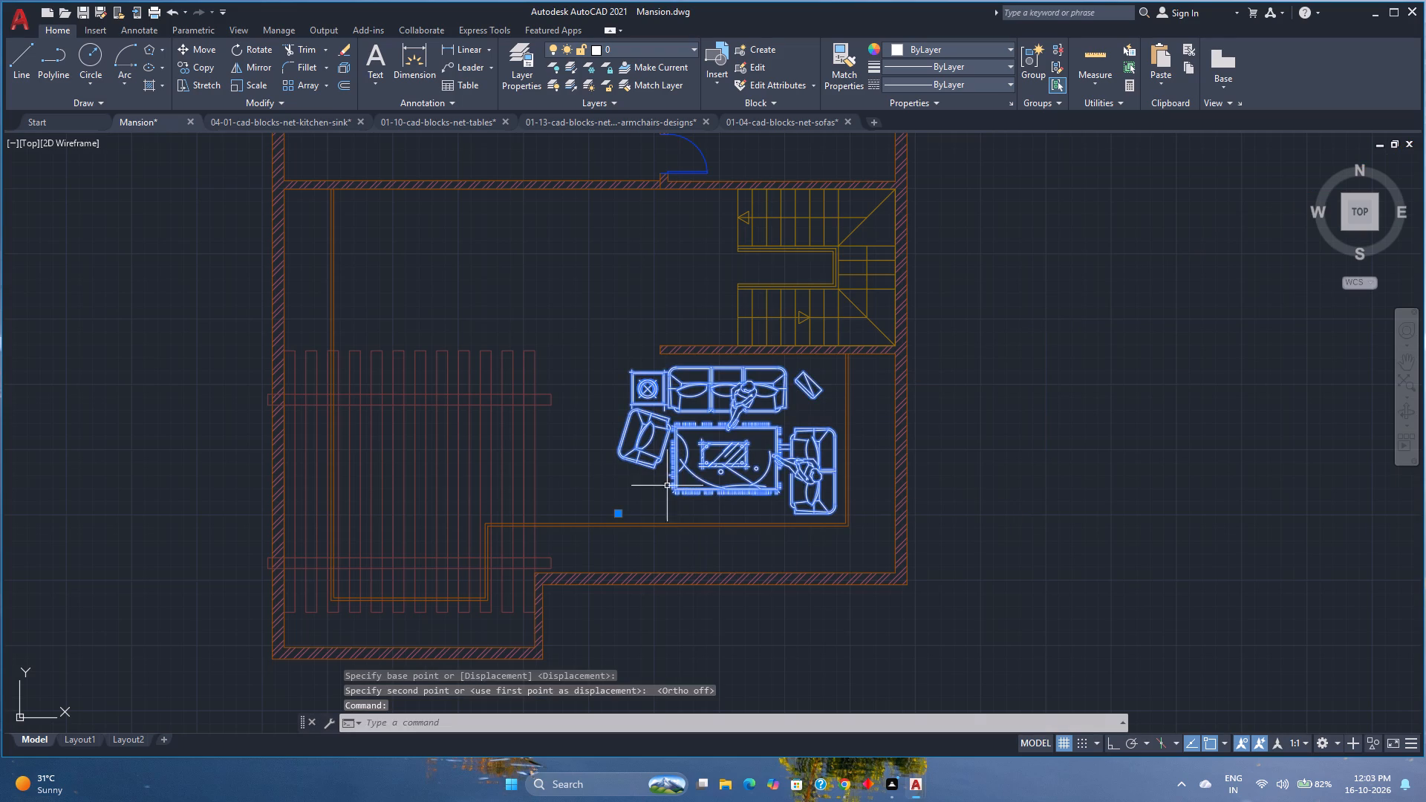
pyautogui.click(261, 67)
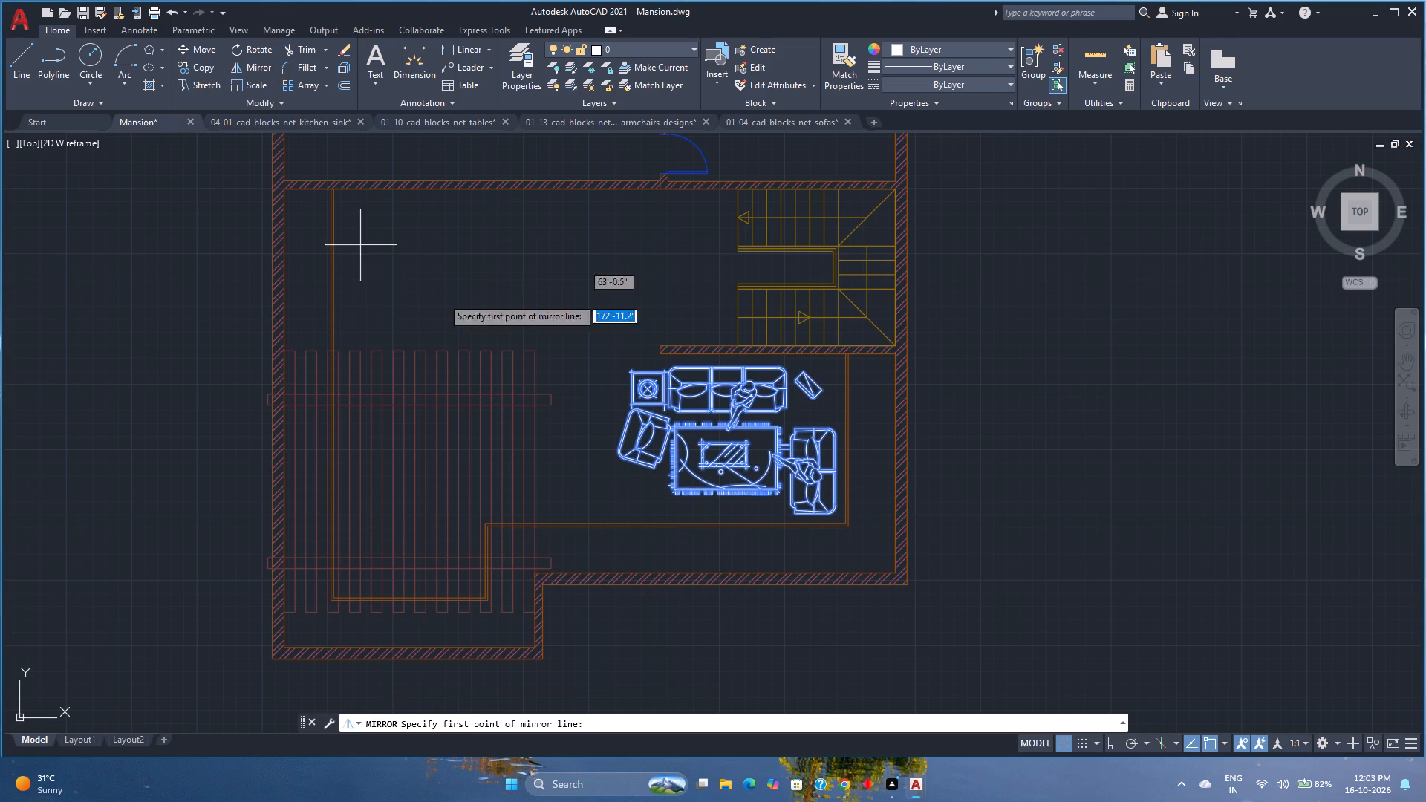
pyautogui.click(841, 437)
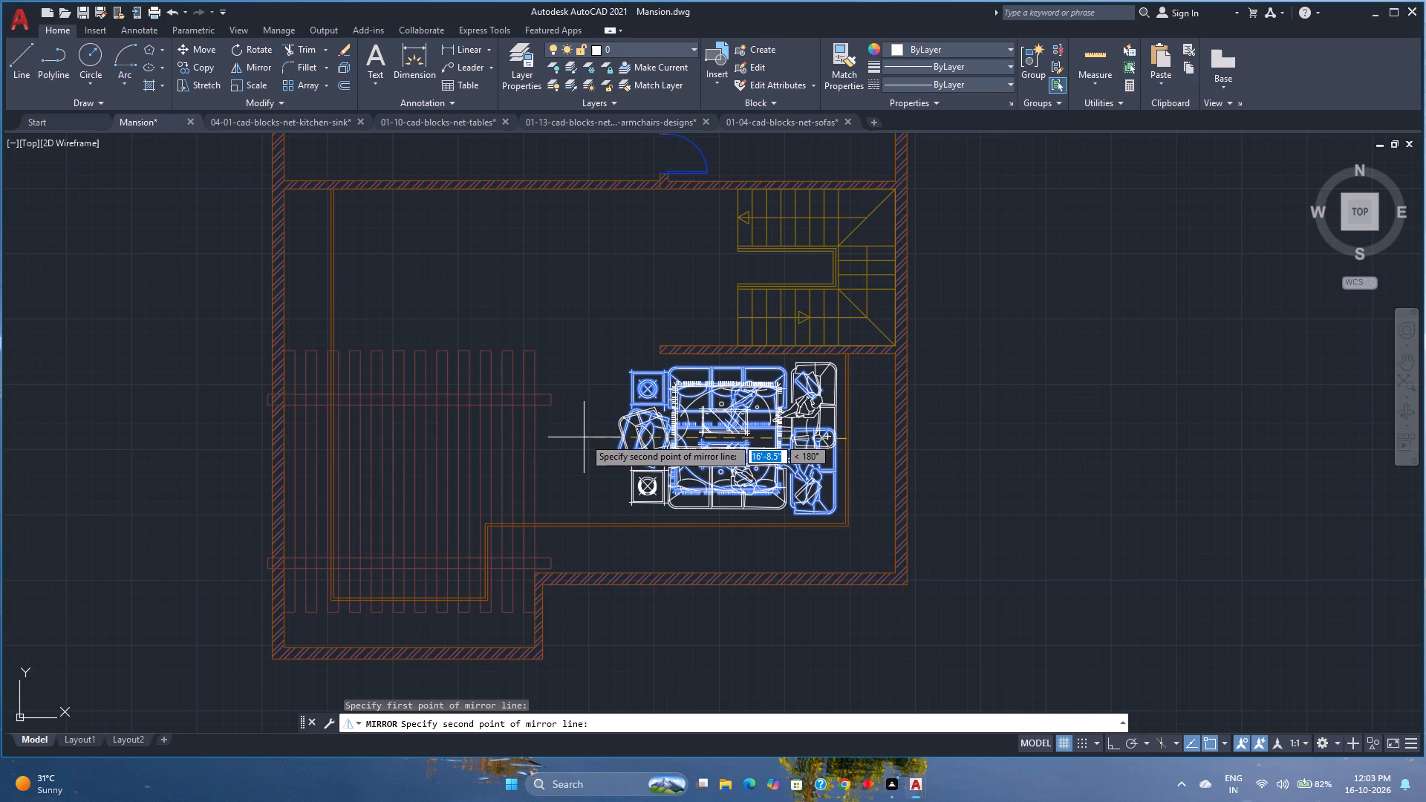
pyautogui.press('F8')
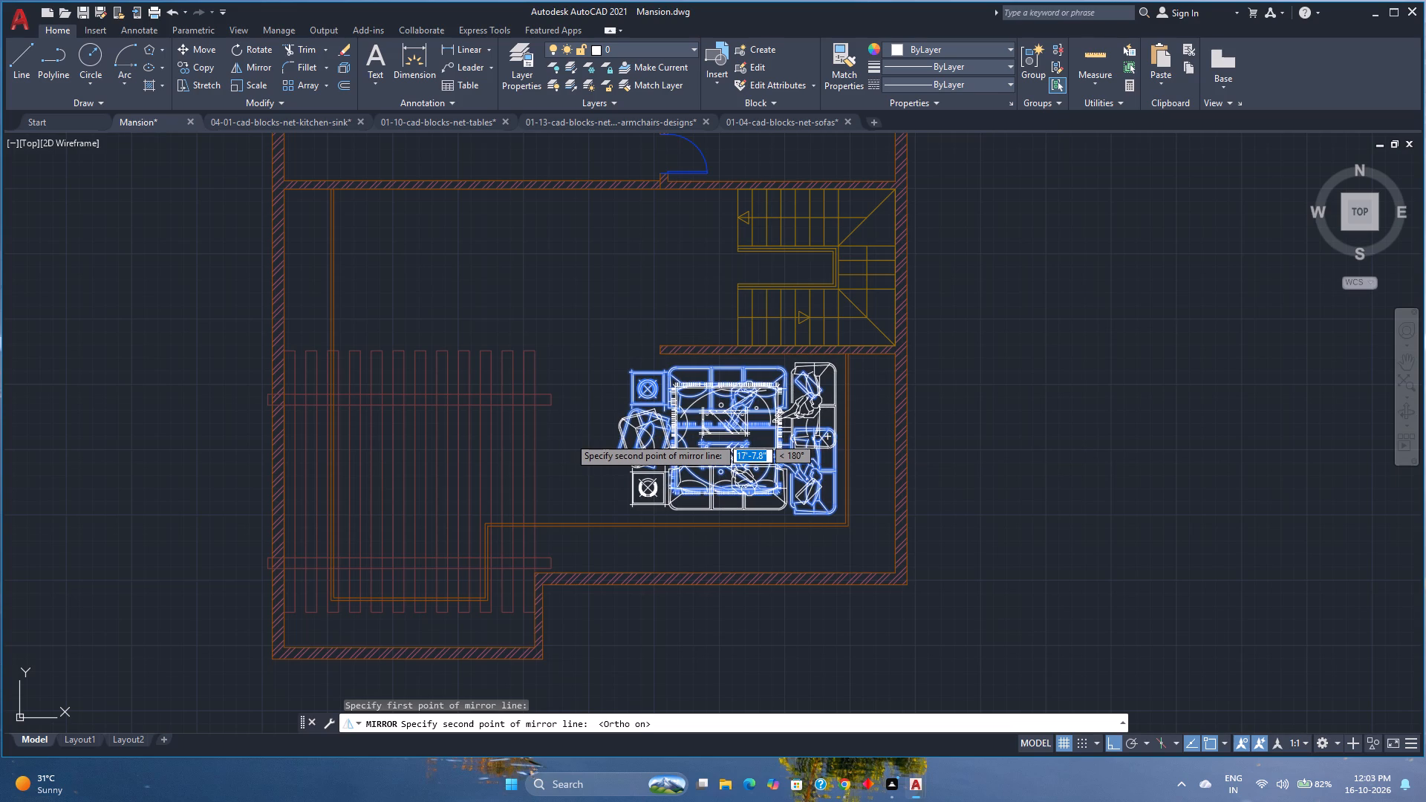
pyautogui.click(569, 437)
pyautogui.moveTo(612, 475); pyautogui.dragTo(569, 437)
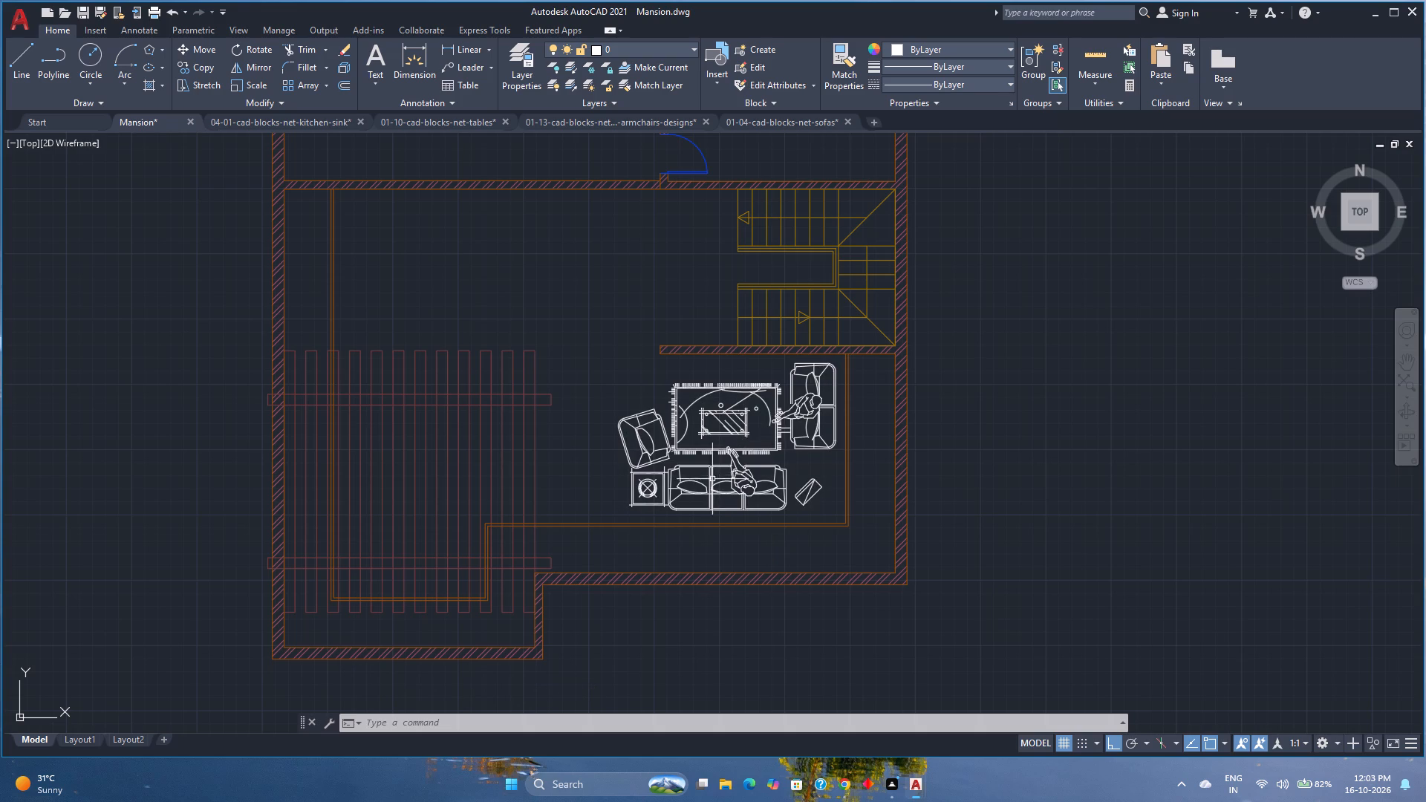
# Open the terrace sofa set's block definition in the Block Editor.
pyautogui.doubleClick(672, 499)
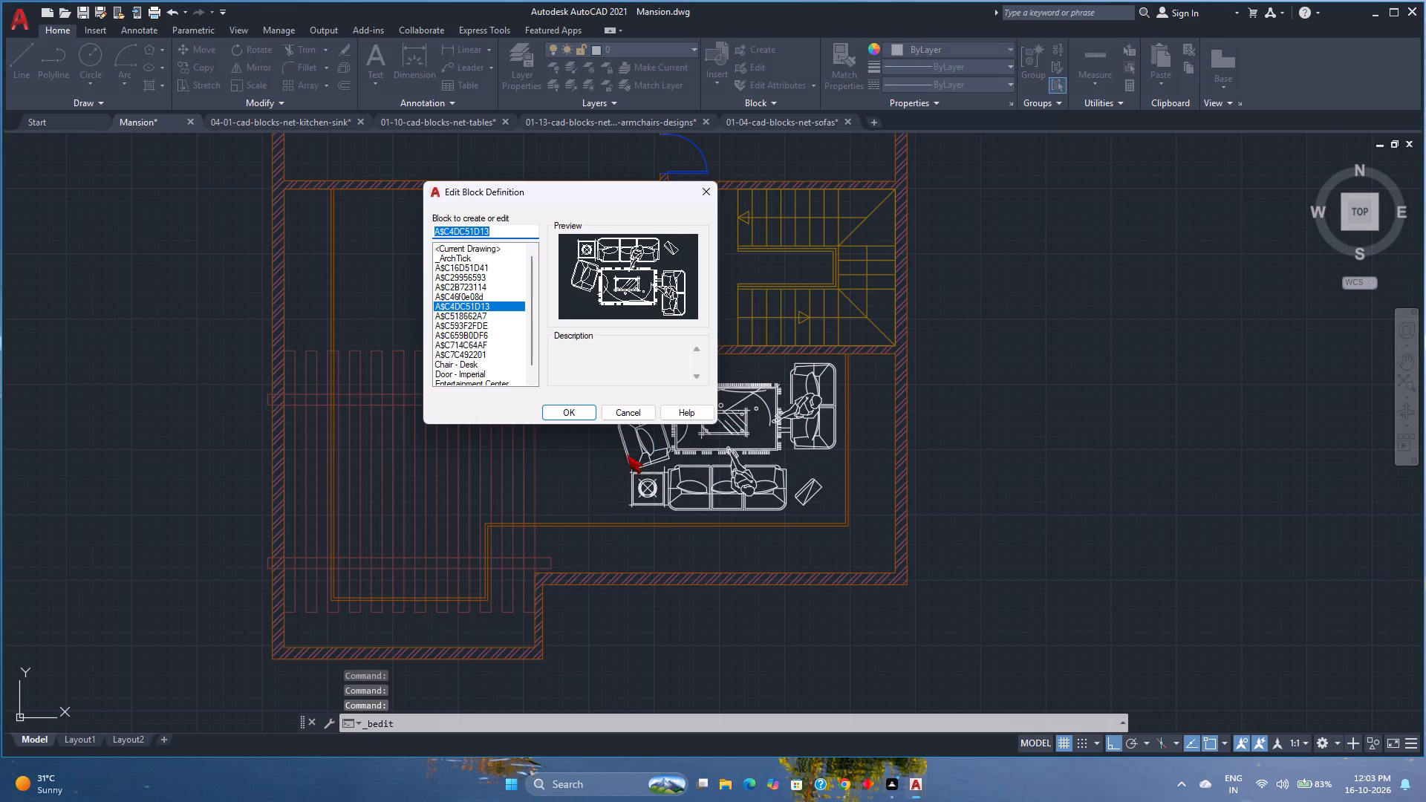
pyautogui.click(582, 411)
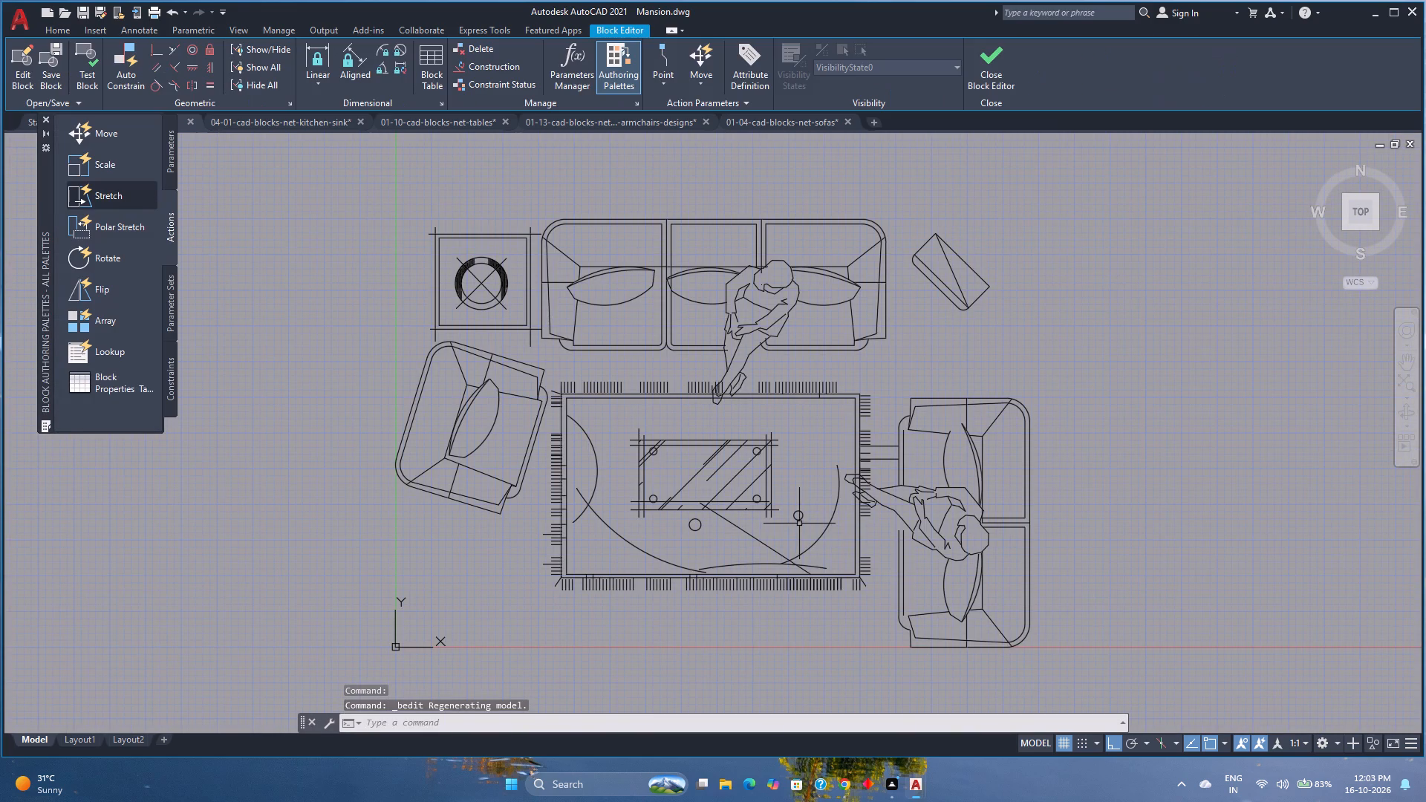
# Group the tilted rectangular piece beside the three-seat sofa, and separately group the square side table with its lamp.
pyautogui.click(1006, 323)
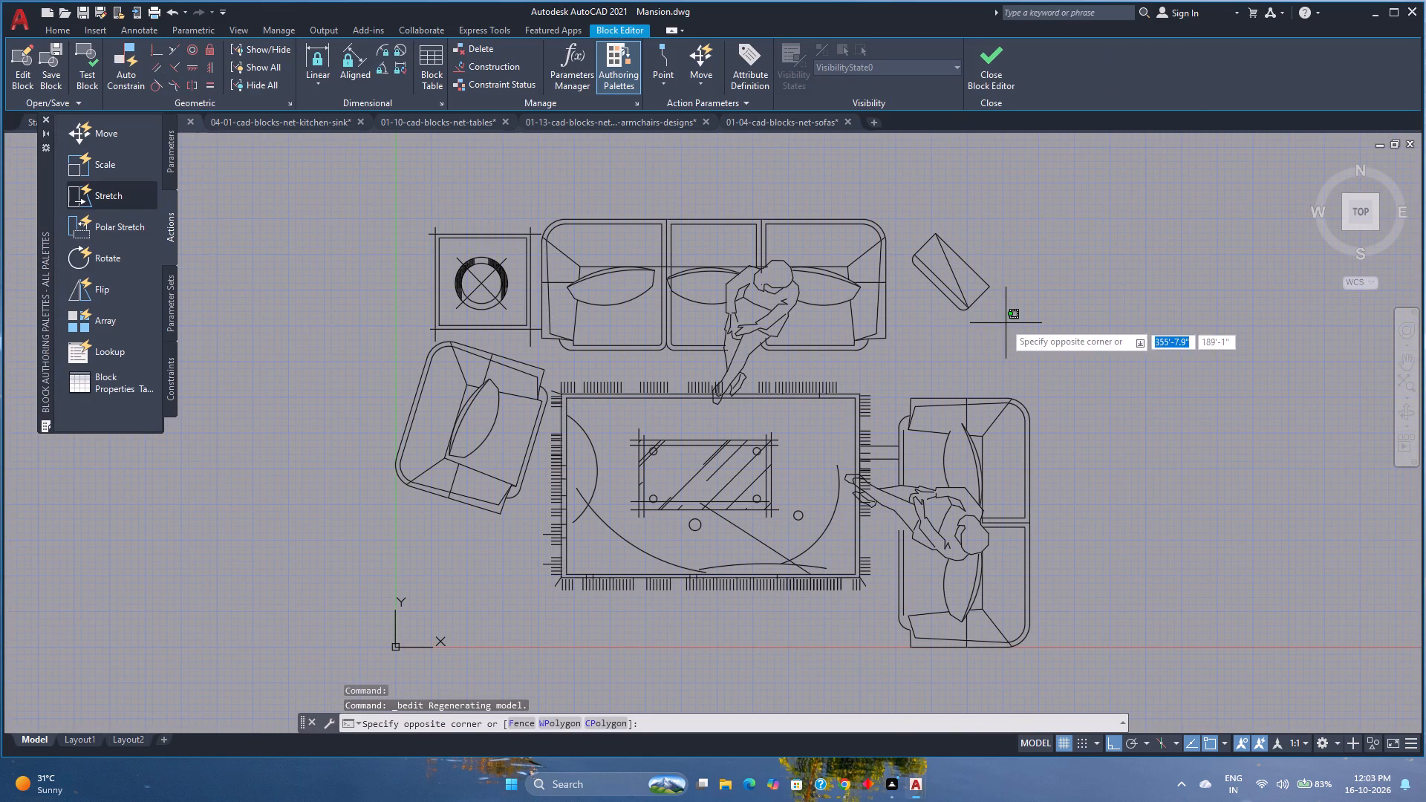
pyautogui.click(900, 213)
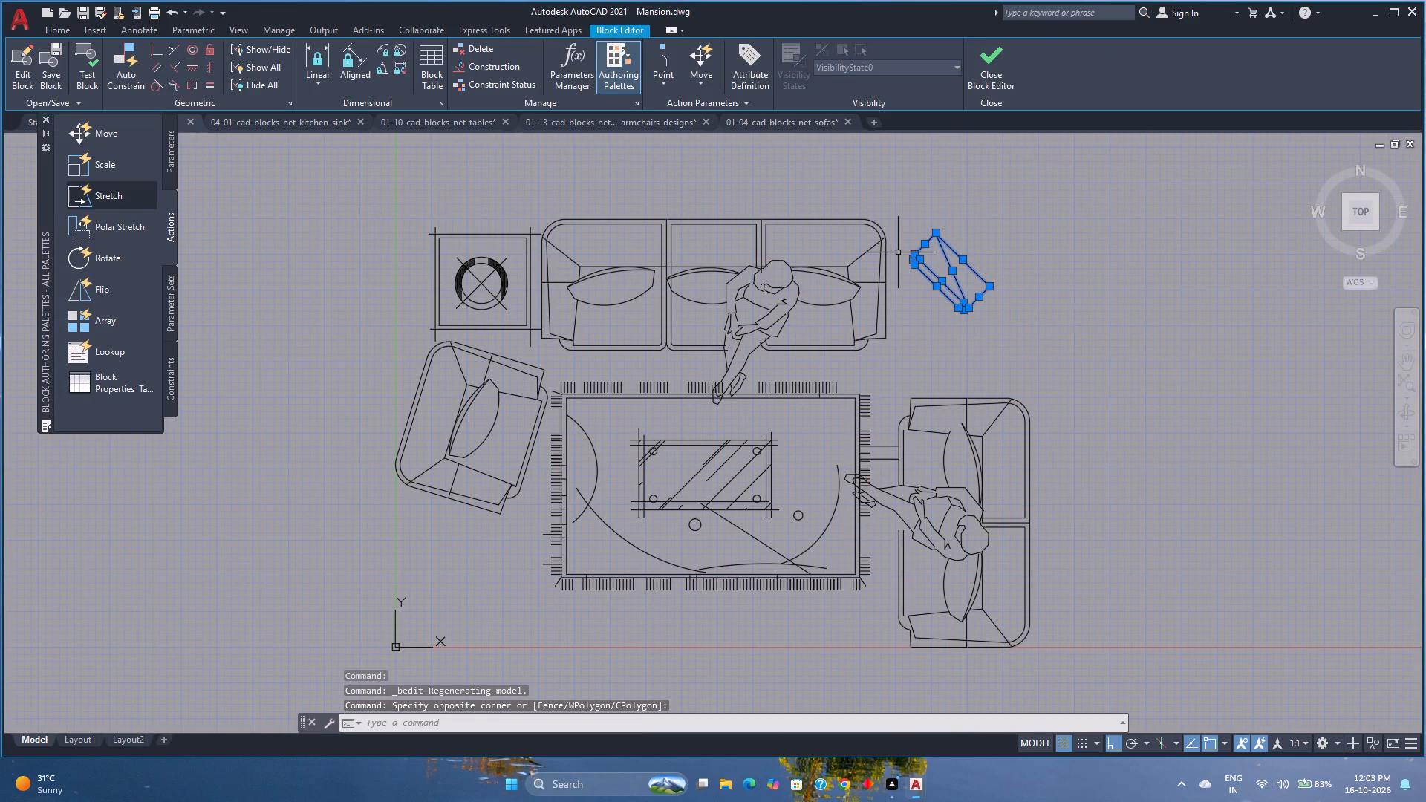
pyautogui.press('g')
pyautogui.press('Return')
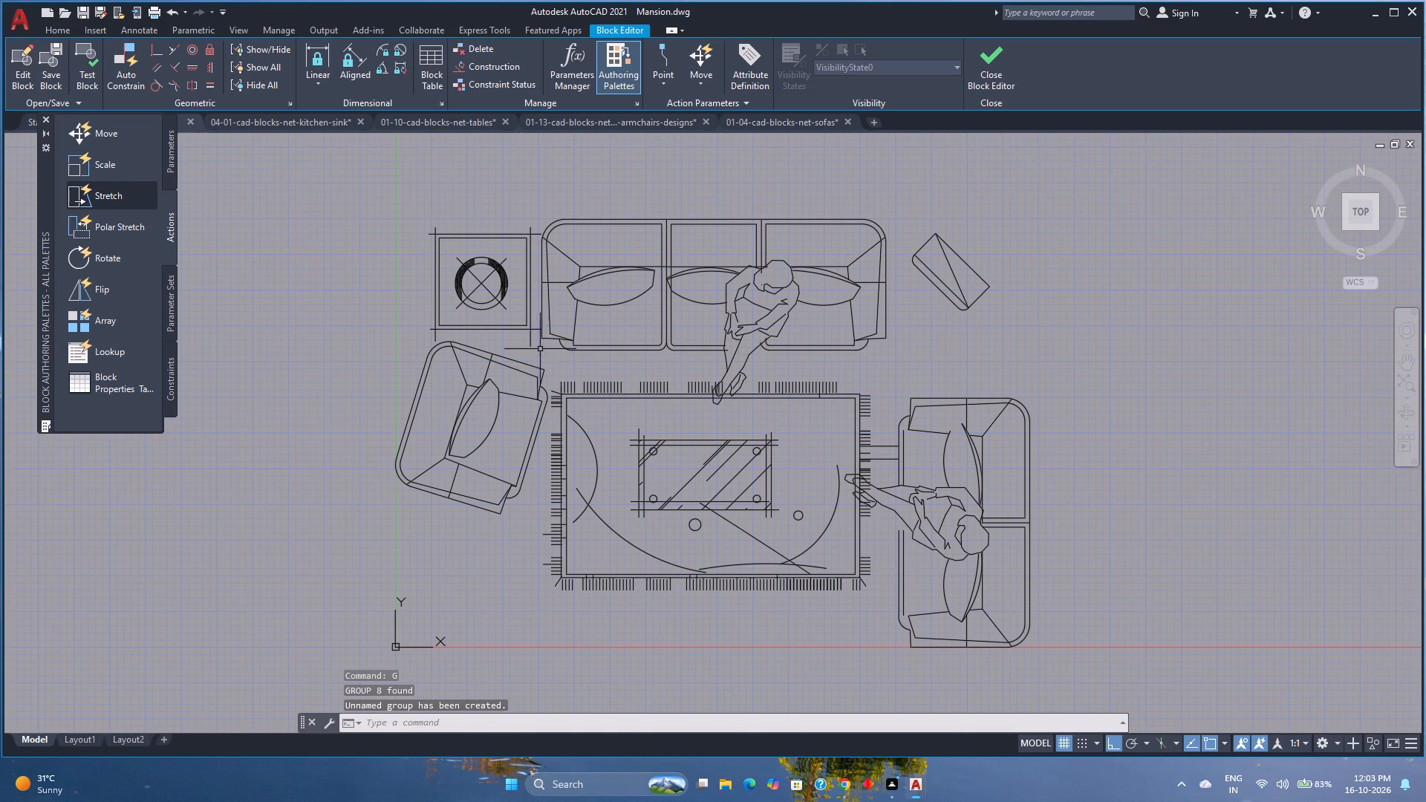
pyautogui.click(536, 334)
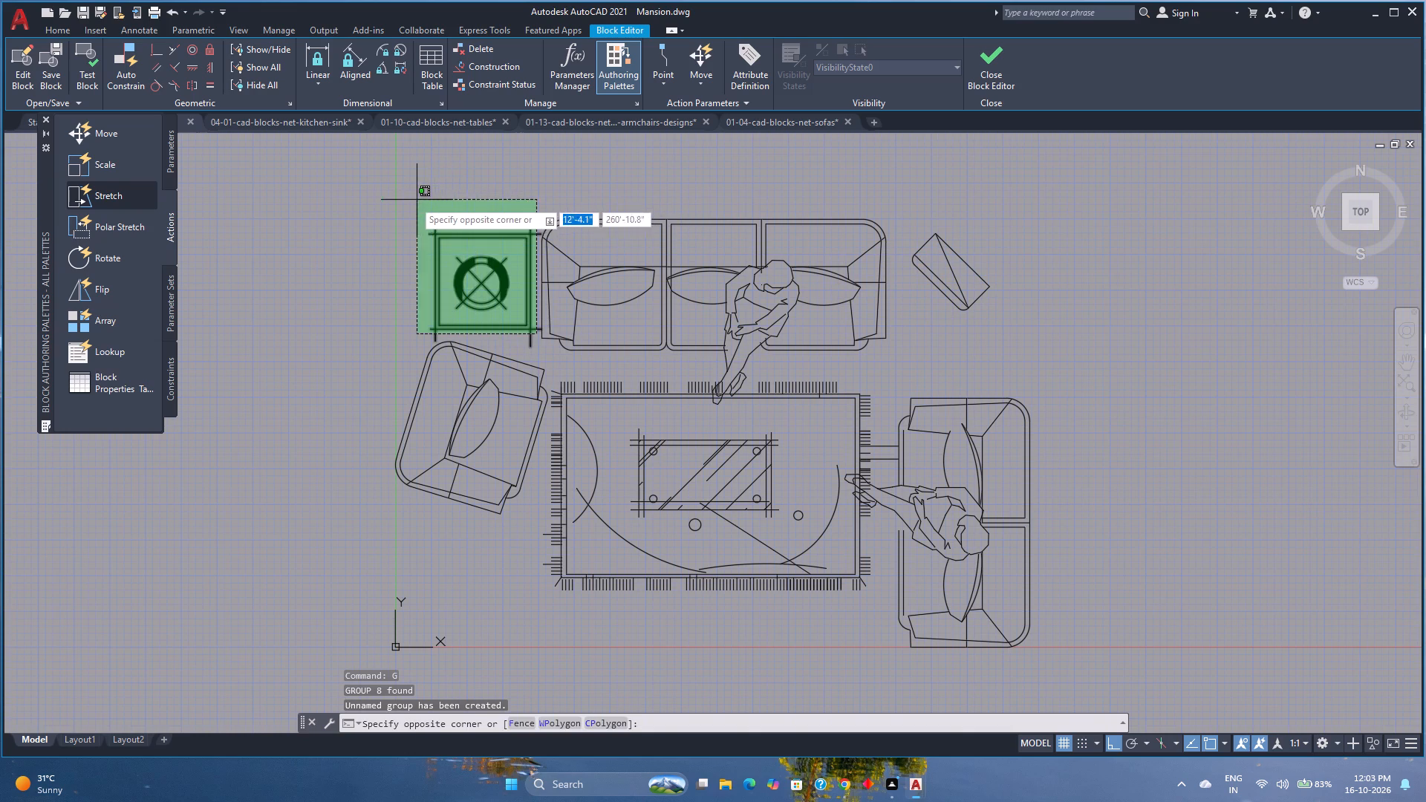
pyautogui.click(411, 201)
pyautogui.press('g')
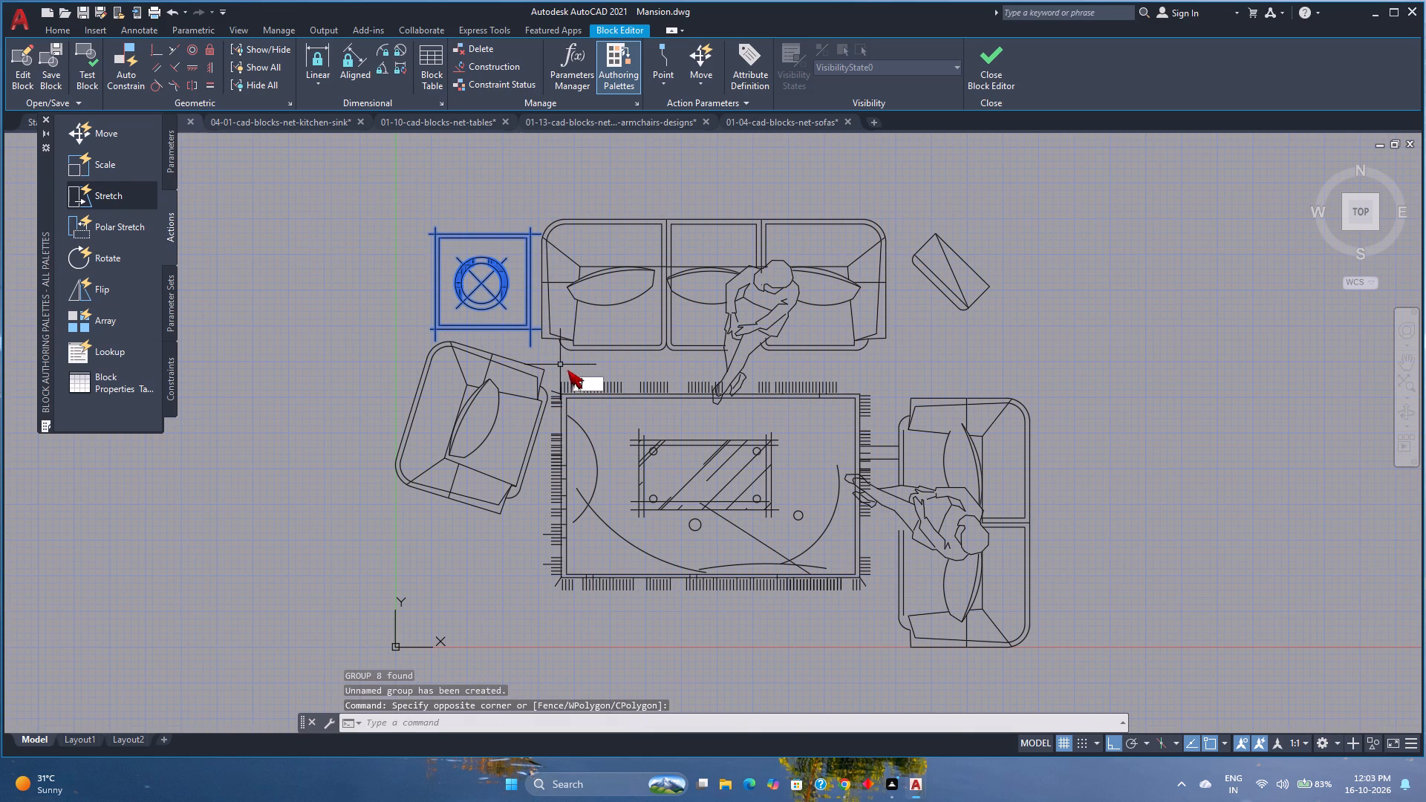
pyautogui.press('Return')
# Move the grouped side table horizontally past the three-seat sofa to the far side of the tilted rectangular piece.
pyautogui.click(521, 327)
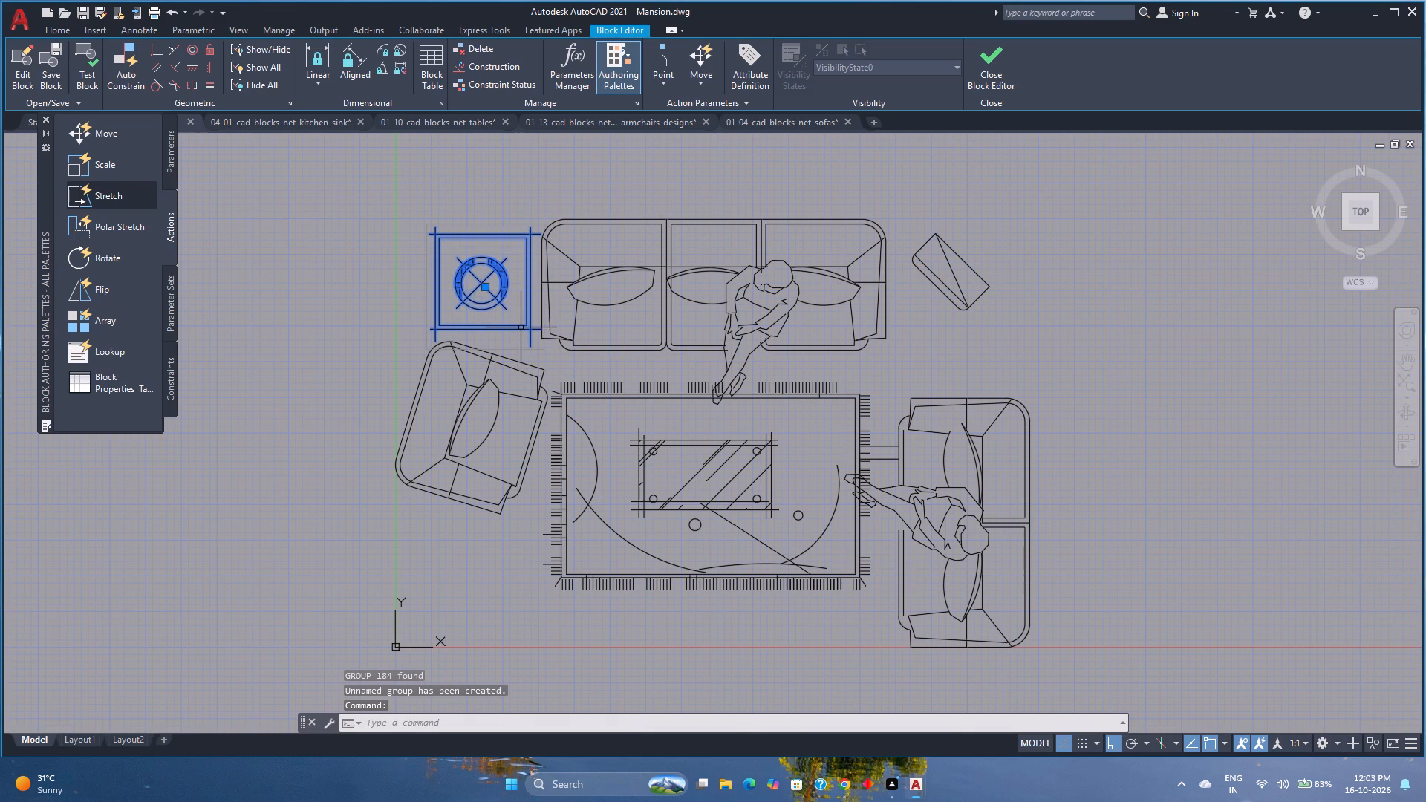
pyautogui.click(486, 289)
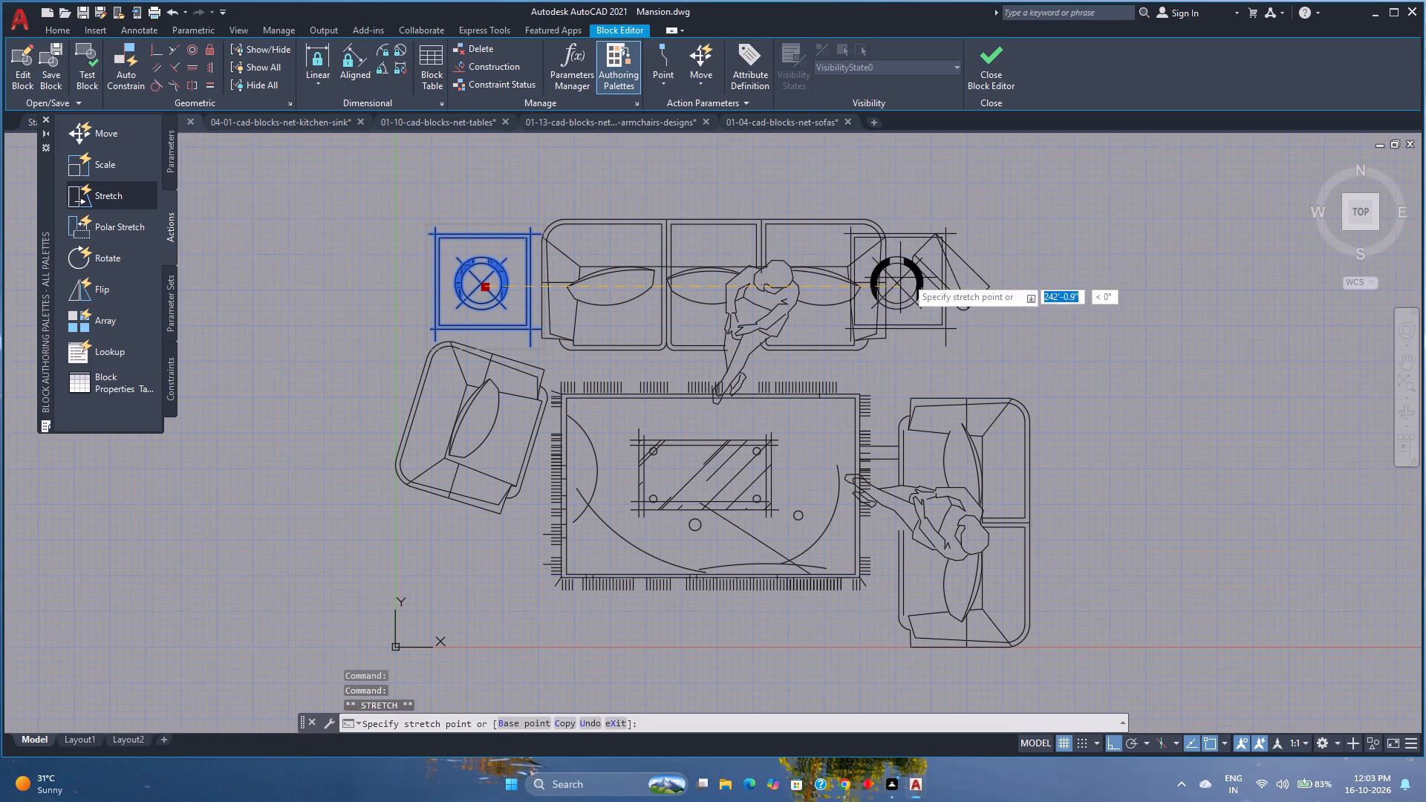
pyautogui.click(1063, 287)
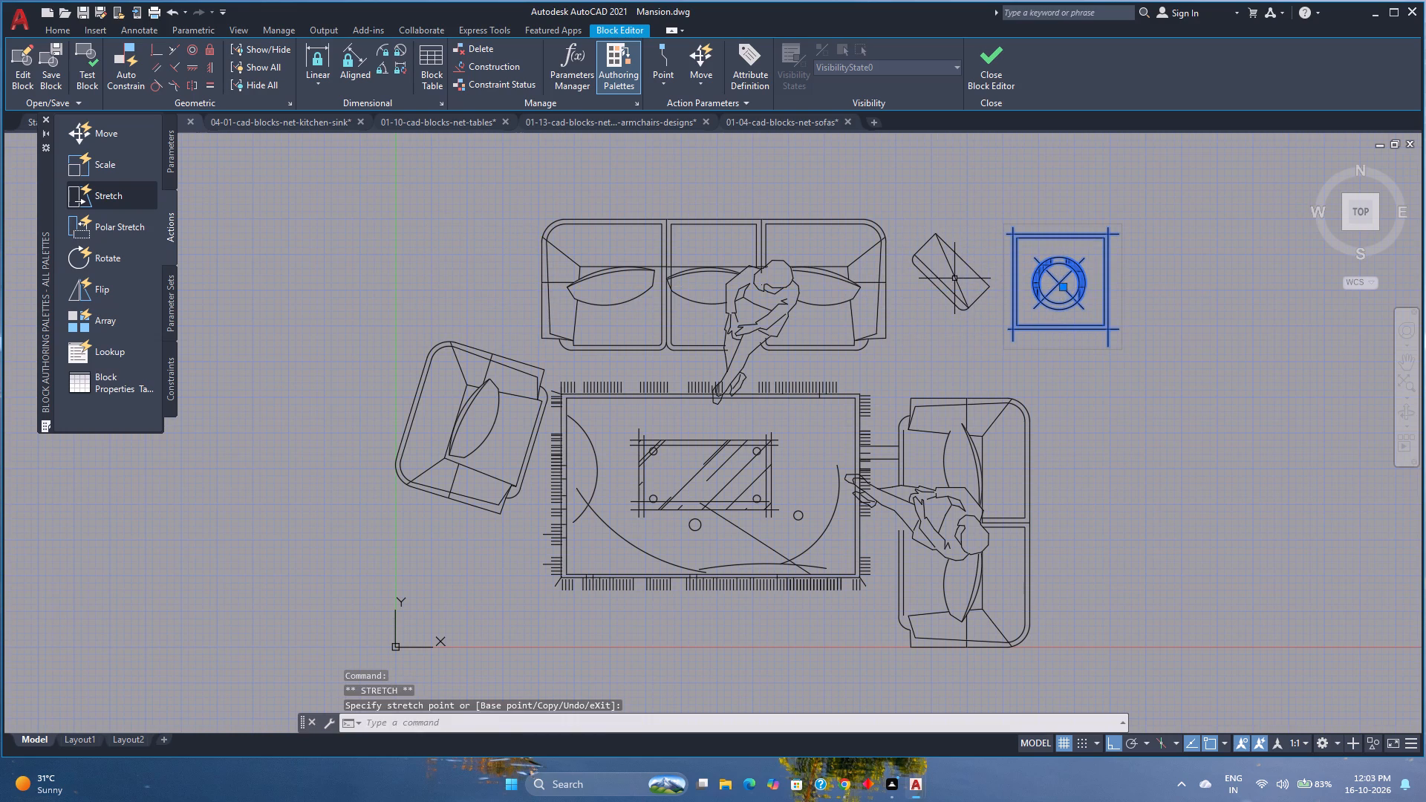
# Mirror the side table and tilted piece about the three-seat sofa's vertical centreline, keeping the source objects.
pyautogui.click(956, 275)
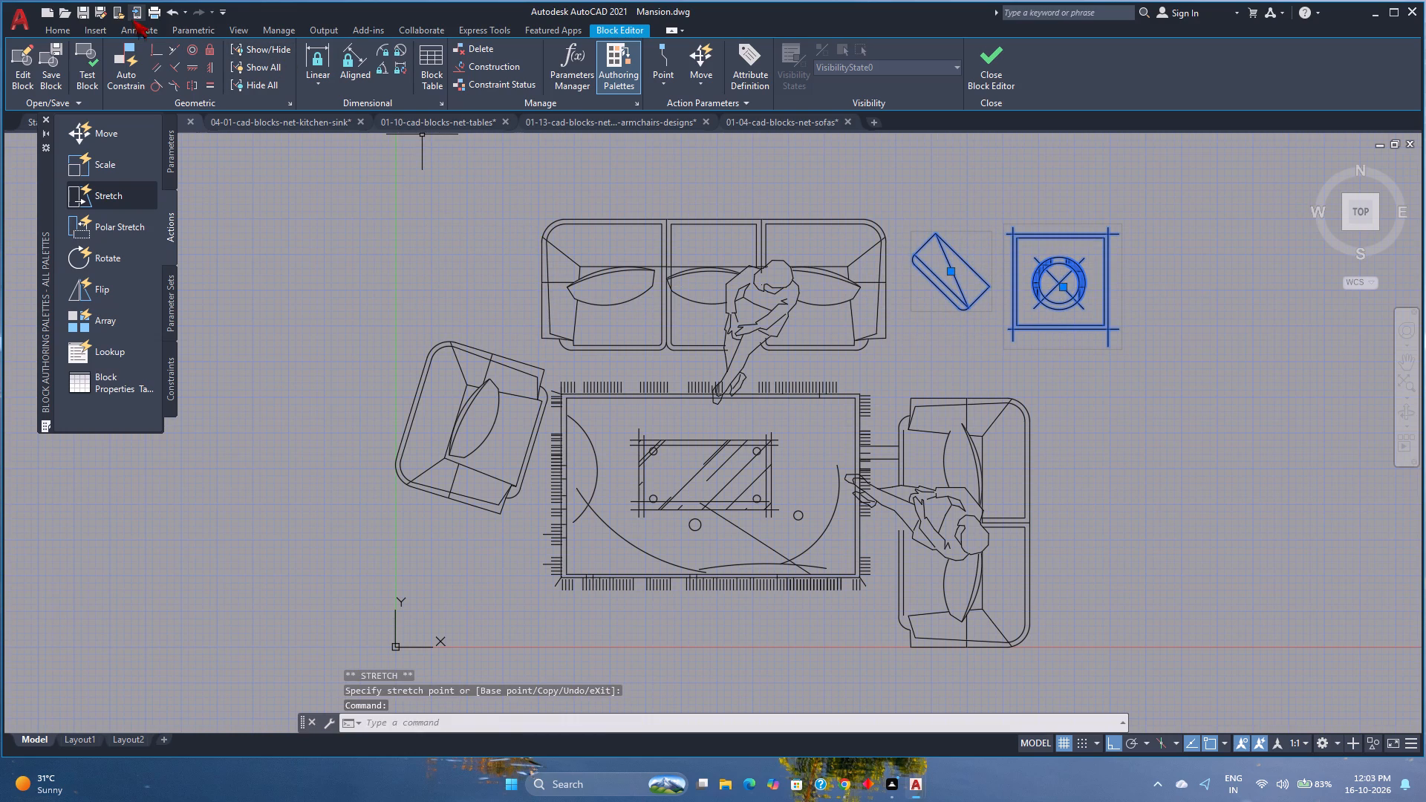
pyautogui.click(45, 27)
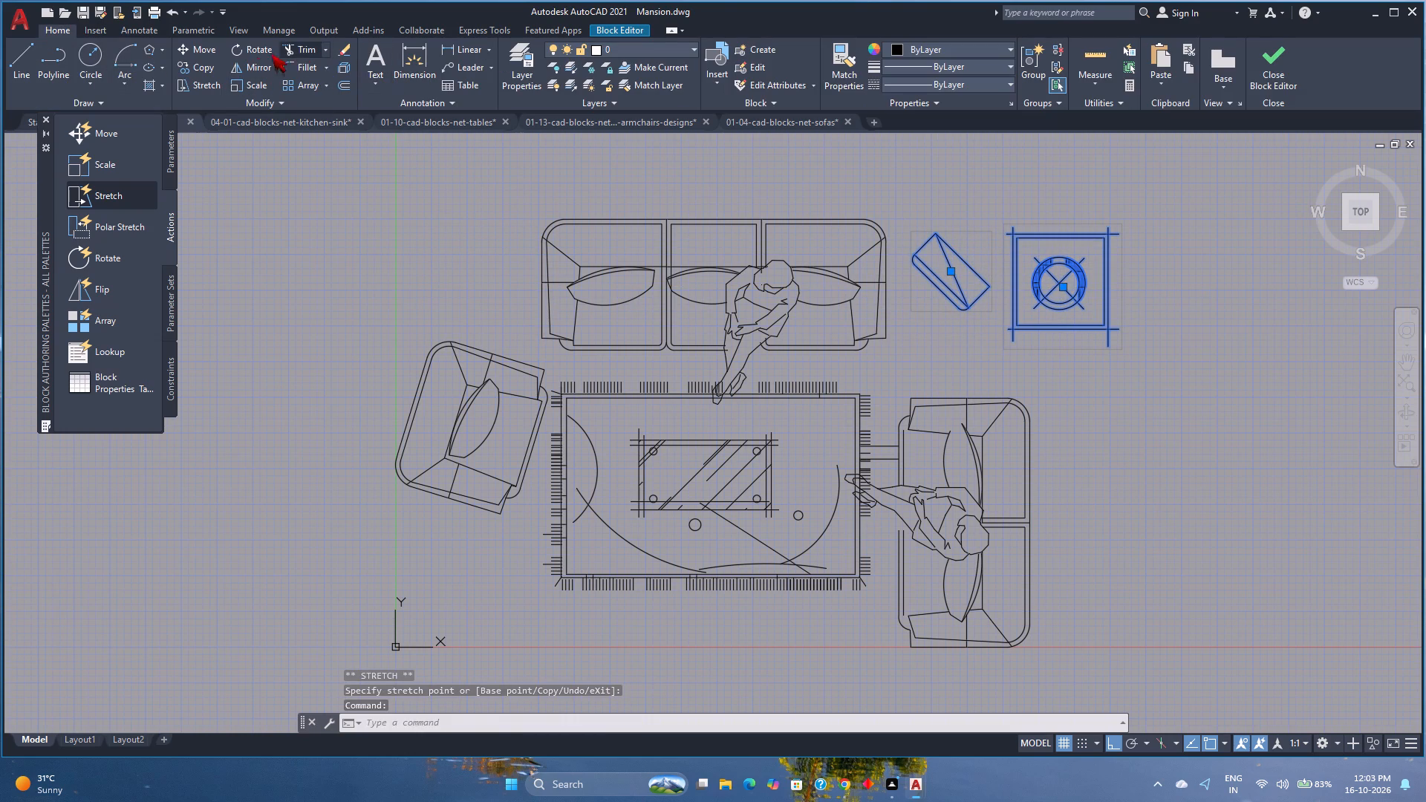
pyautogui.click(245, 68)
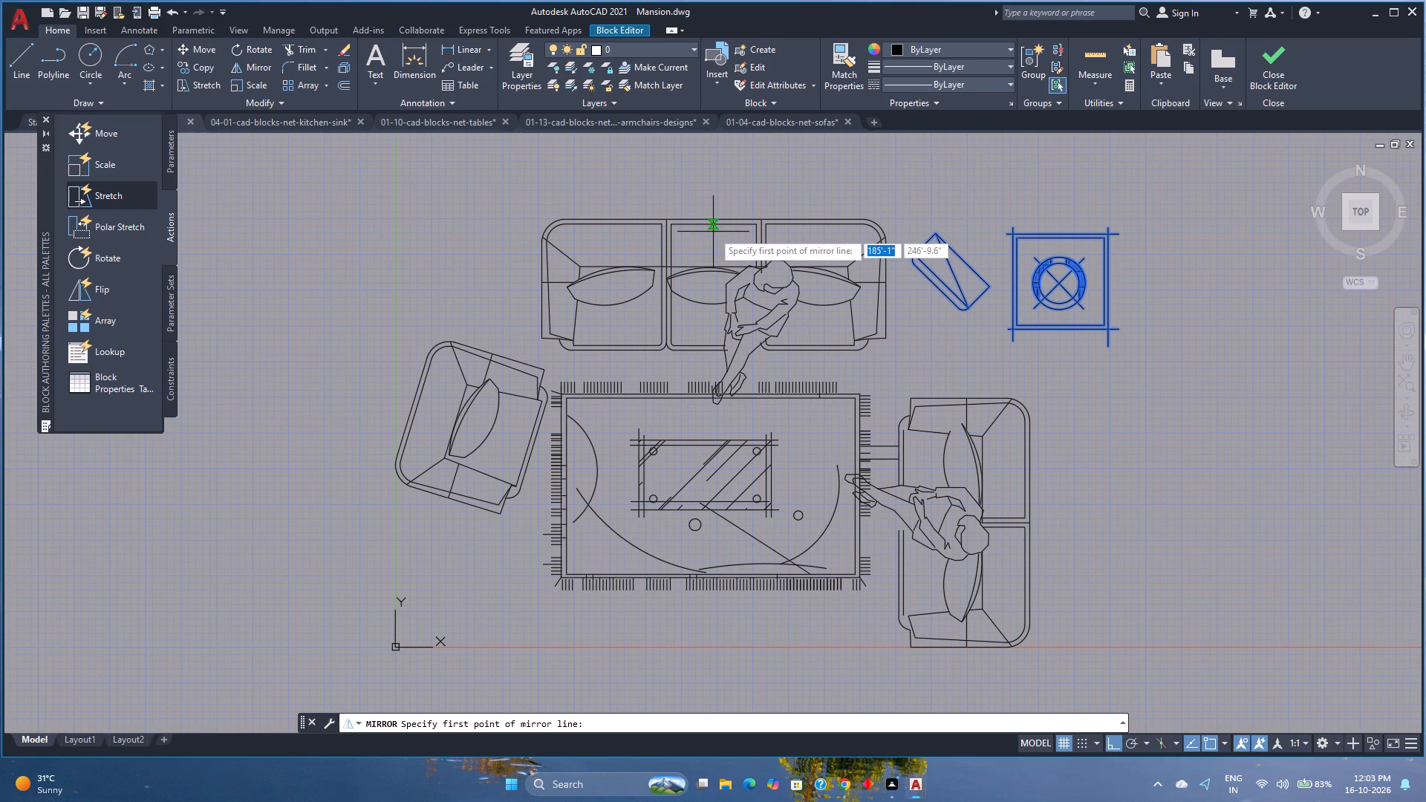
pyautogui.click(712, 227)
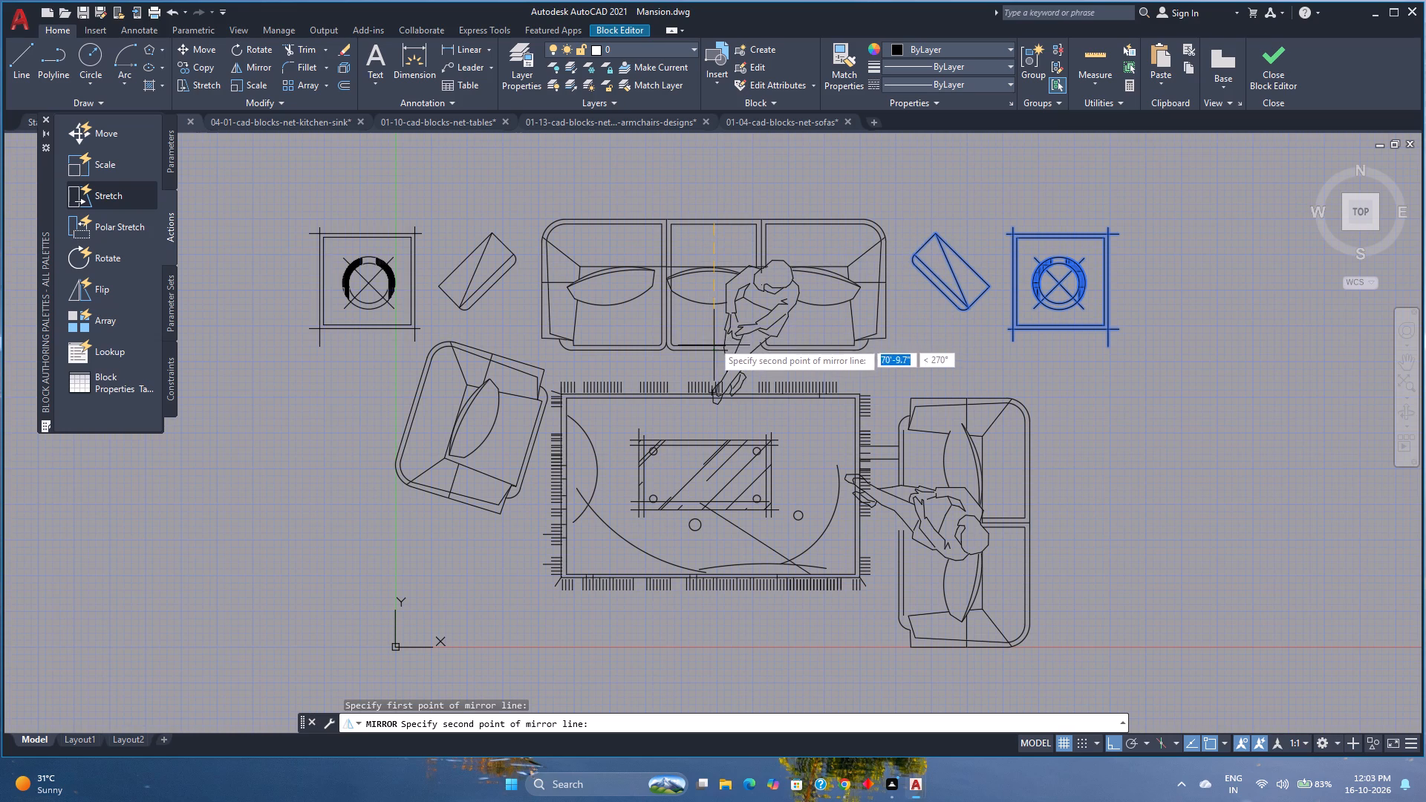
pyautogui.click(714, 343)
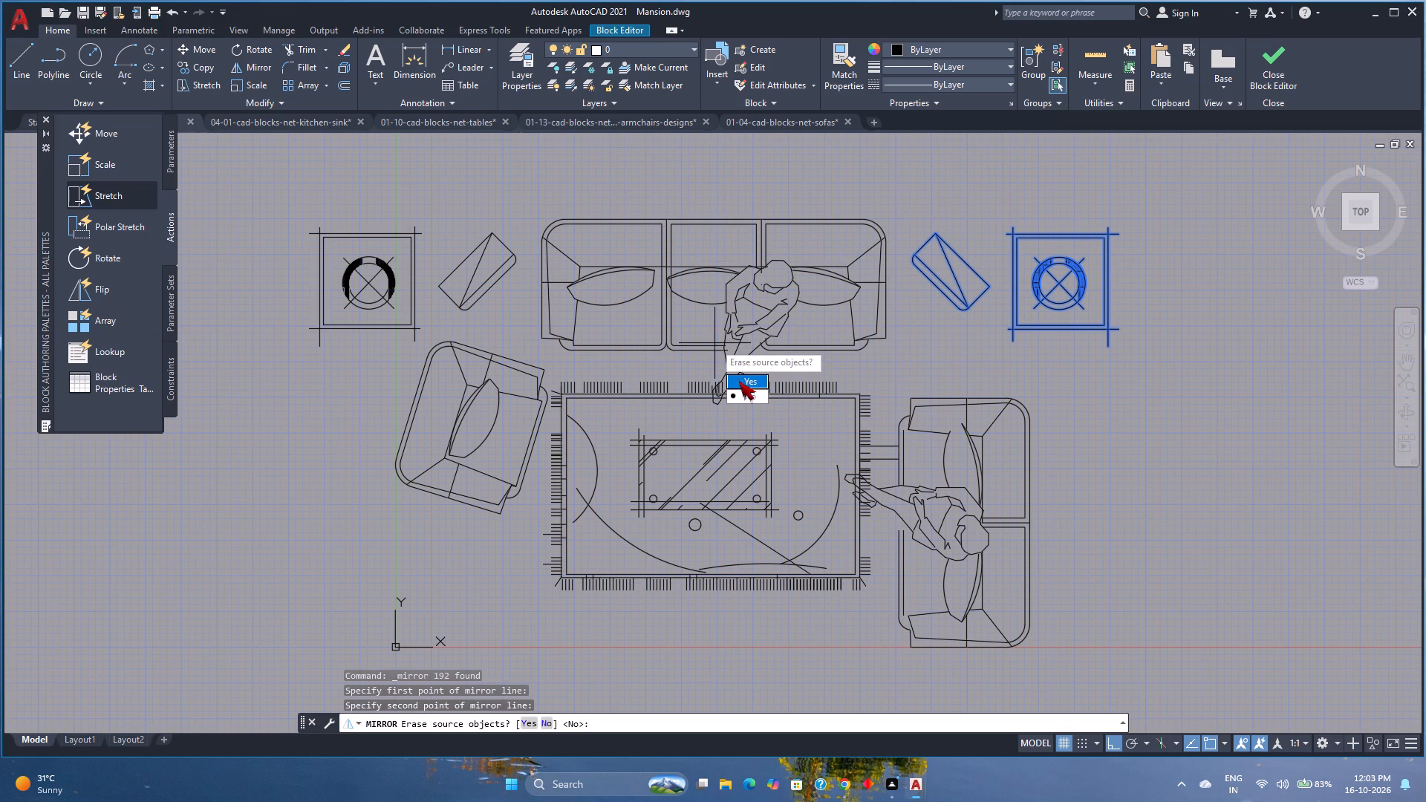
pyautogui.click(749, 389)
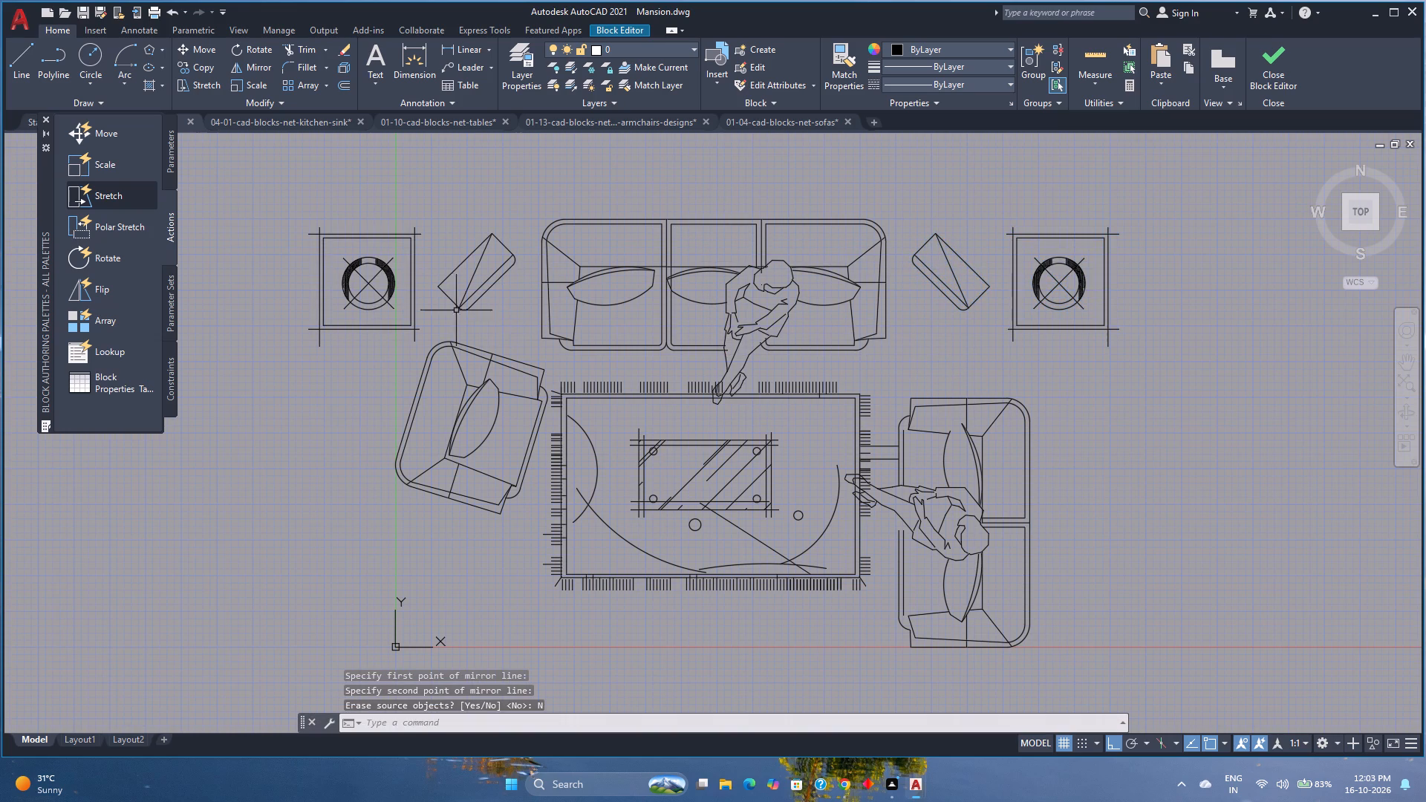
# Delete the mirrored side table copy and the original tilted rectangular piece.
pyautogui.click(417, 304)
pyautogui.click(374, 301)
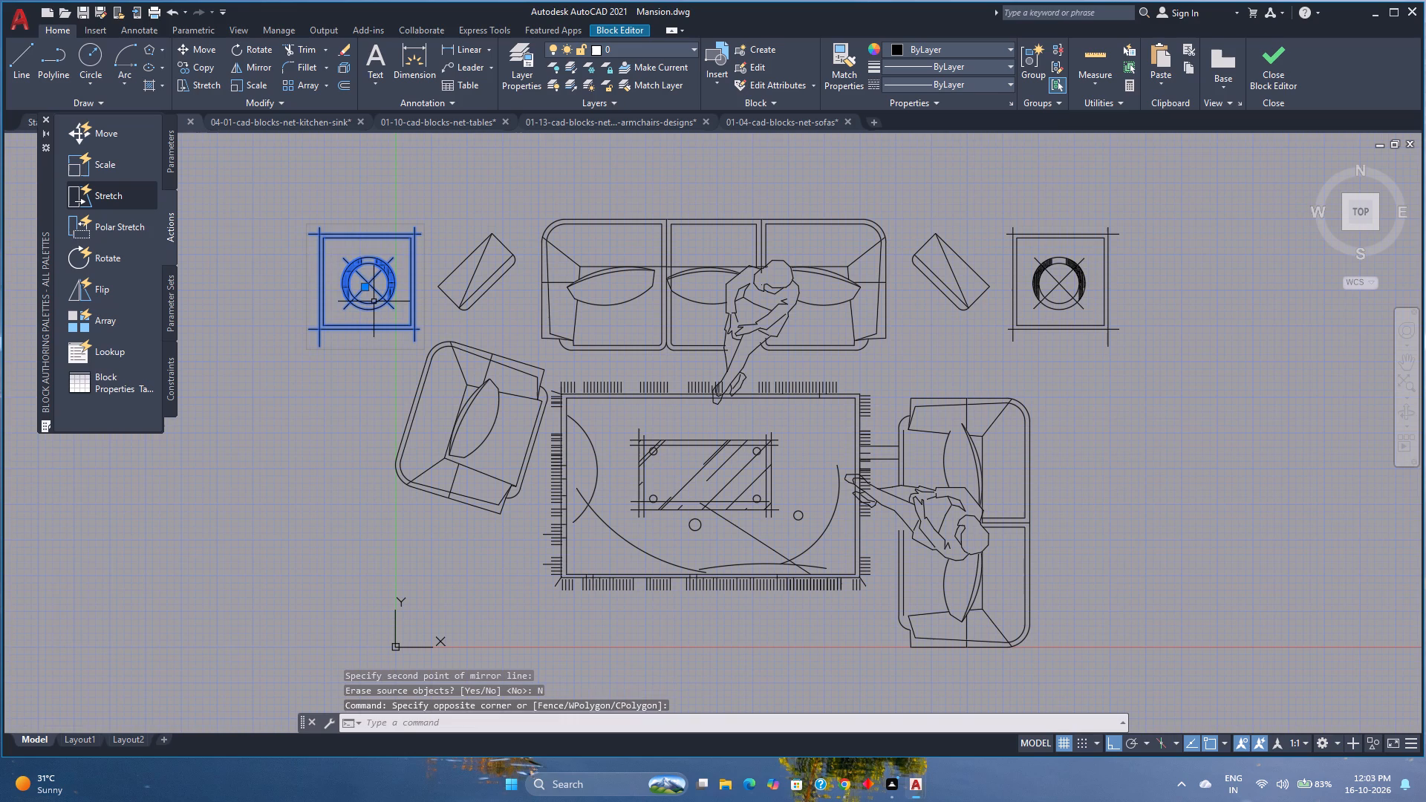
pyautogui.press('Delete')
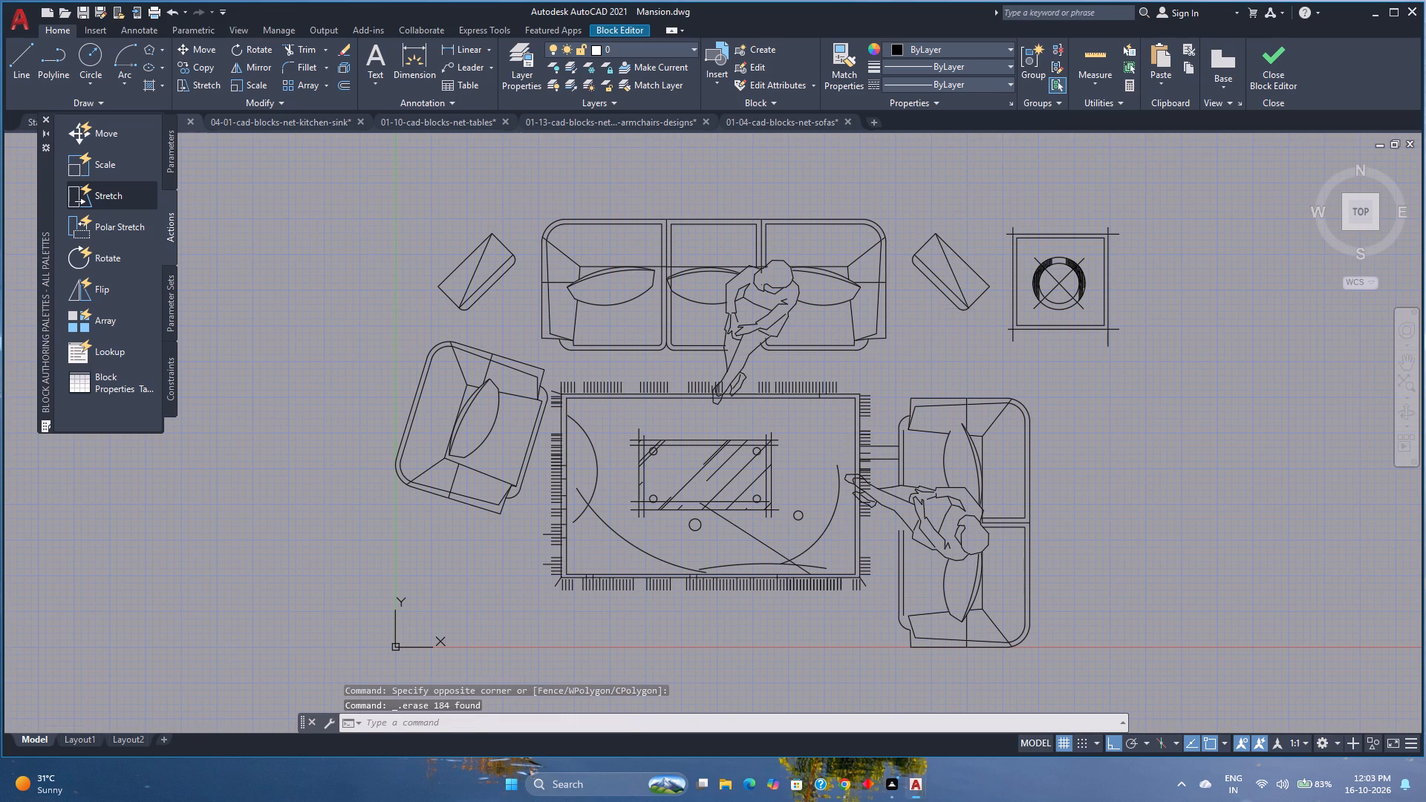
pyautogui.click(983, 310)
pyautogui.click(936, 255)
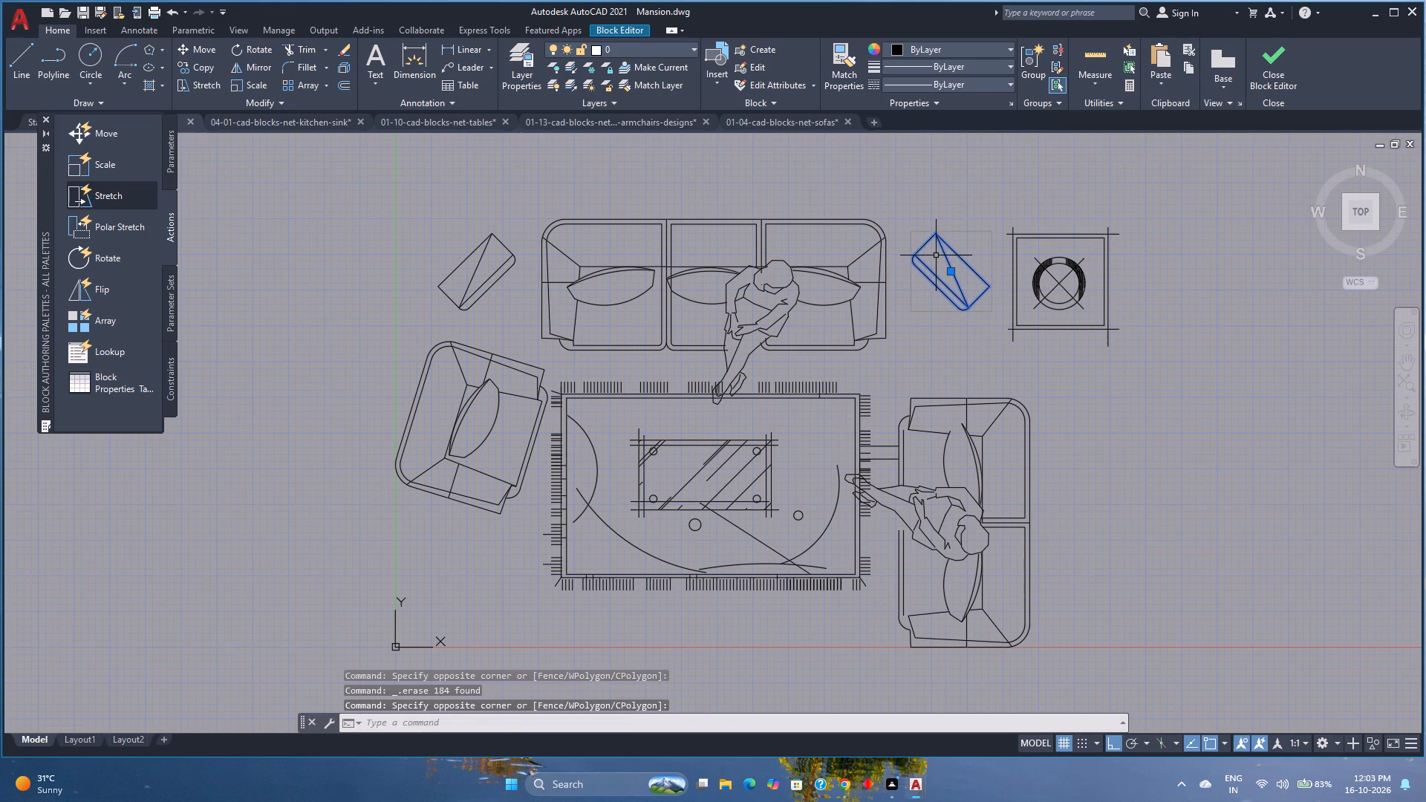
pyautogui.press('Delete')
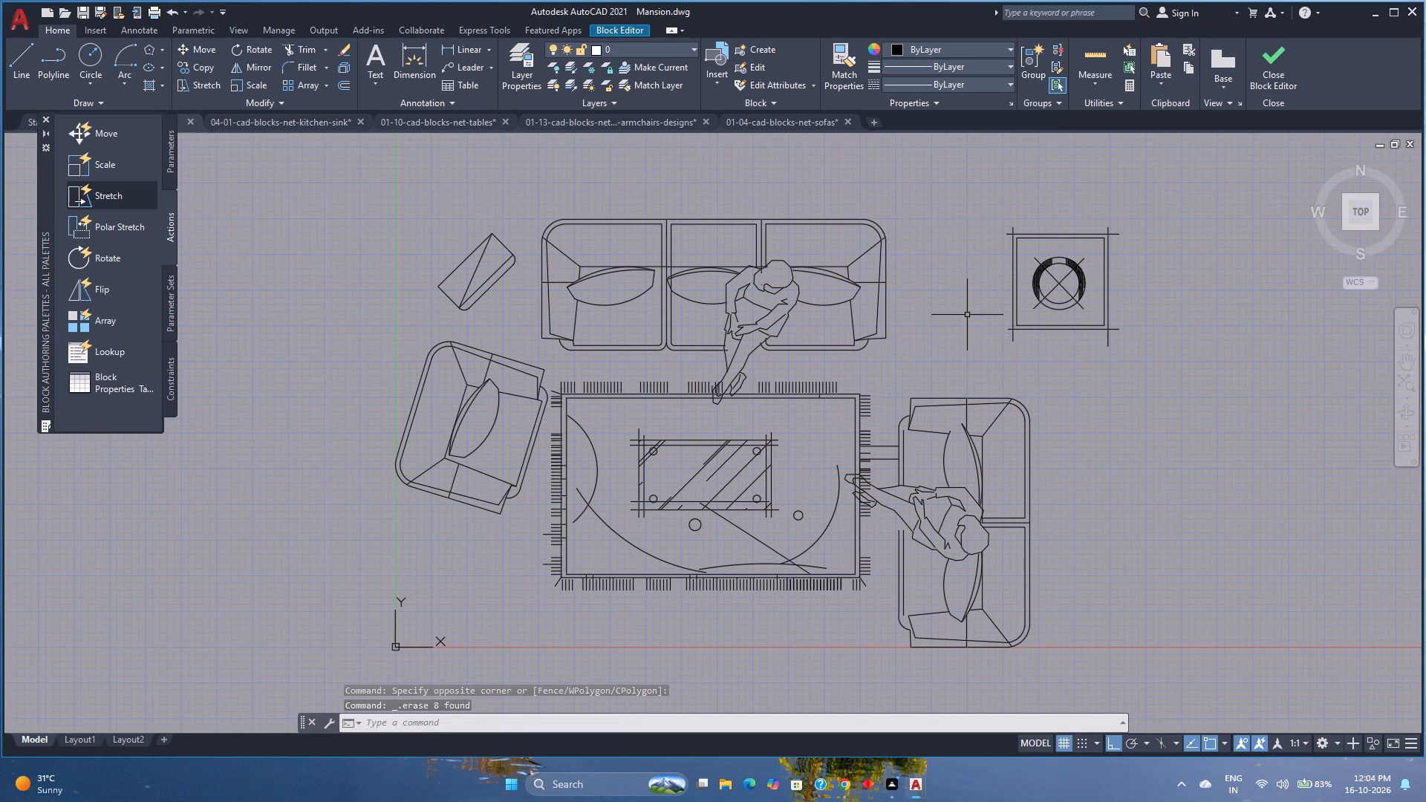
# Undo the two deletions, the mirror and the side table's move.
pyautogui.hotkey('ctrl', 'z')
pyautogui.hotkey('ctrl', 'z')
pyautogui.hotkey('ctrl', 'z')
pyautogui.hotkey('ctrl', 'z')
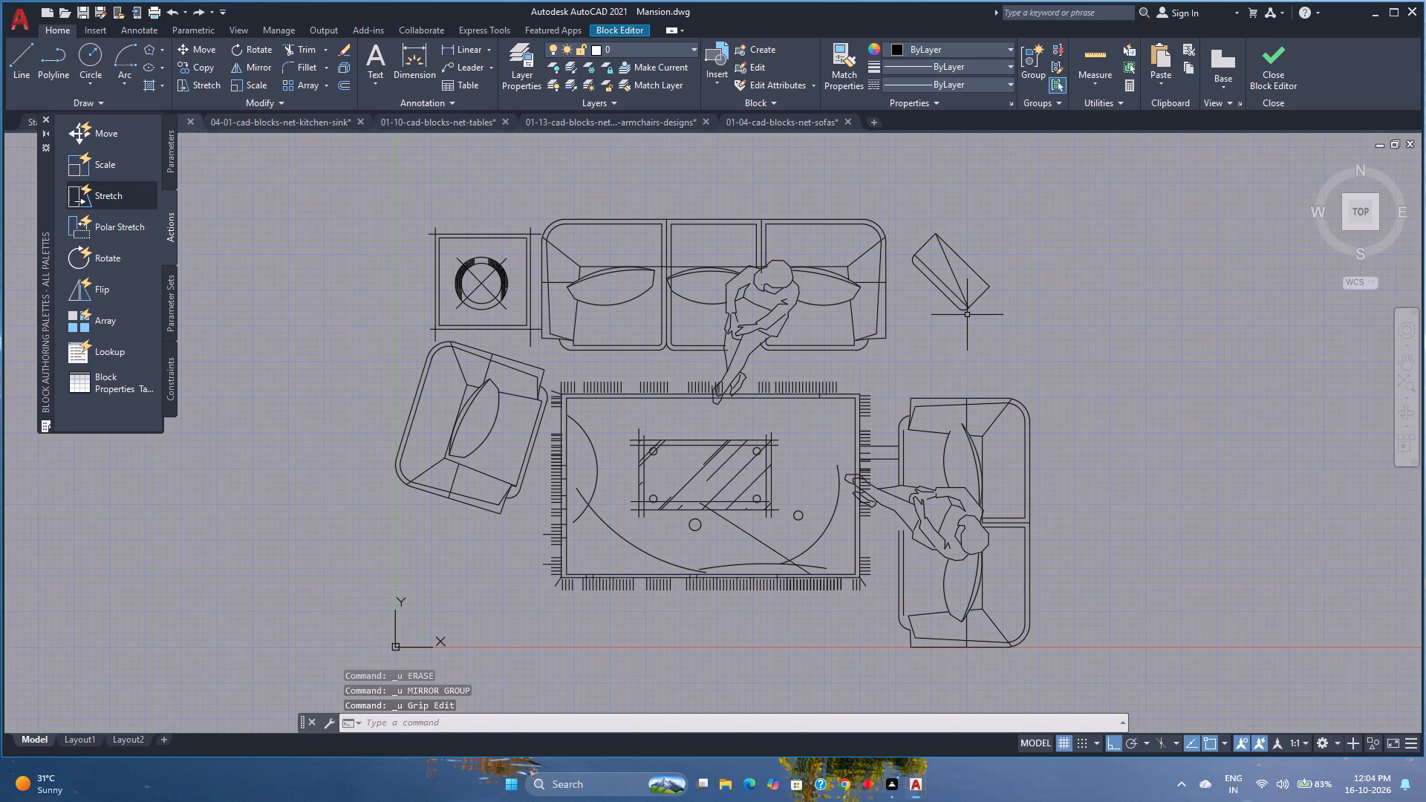
# Mirror the side table and tilted piece about the three-seat sofa's vertical centreline so they swap sides, erasing the source objects.
pyautogui.click(1001, 318)
pyautogui.click(941, 264)
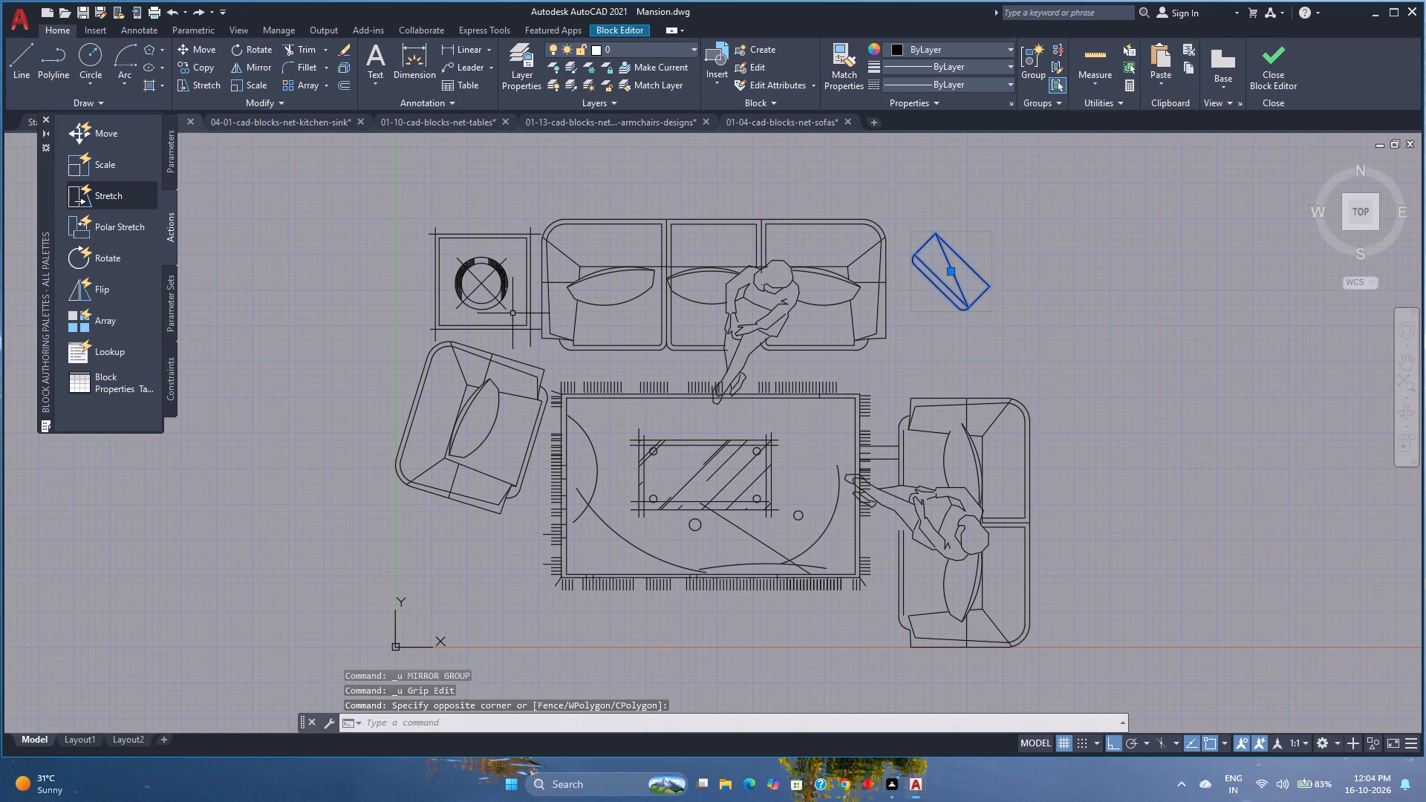
pyautogui.click(524, 327)
pyautogui.click(251, 70)
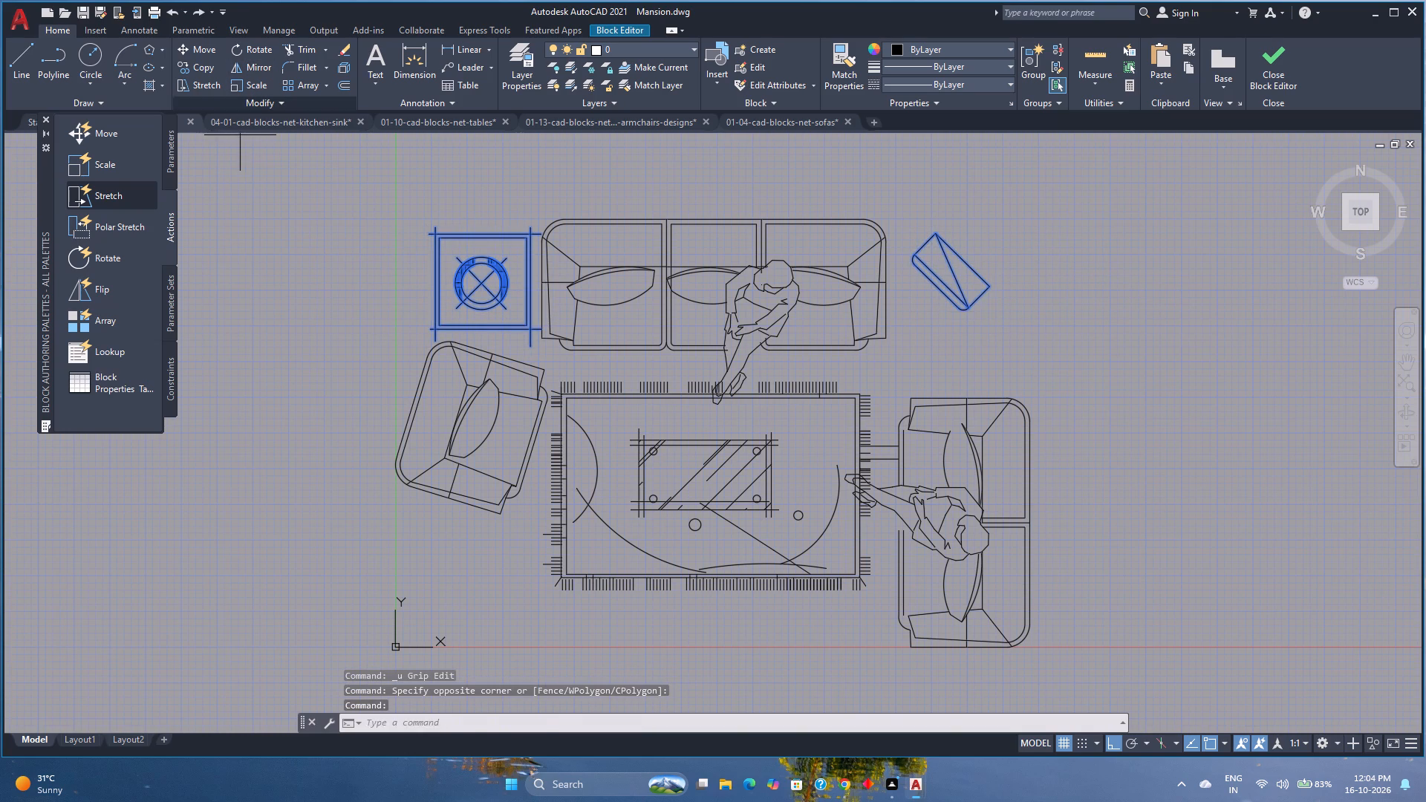
pyautogui.click(712, 226)
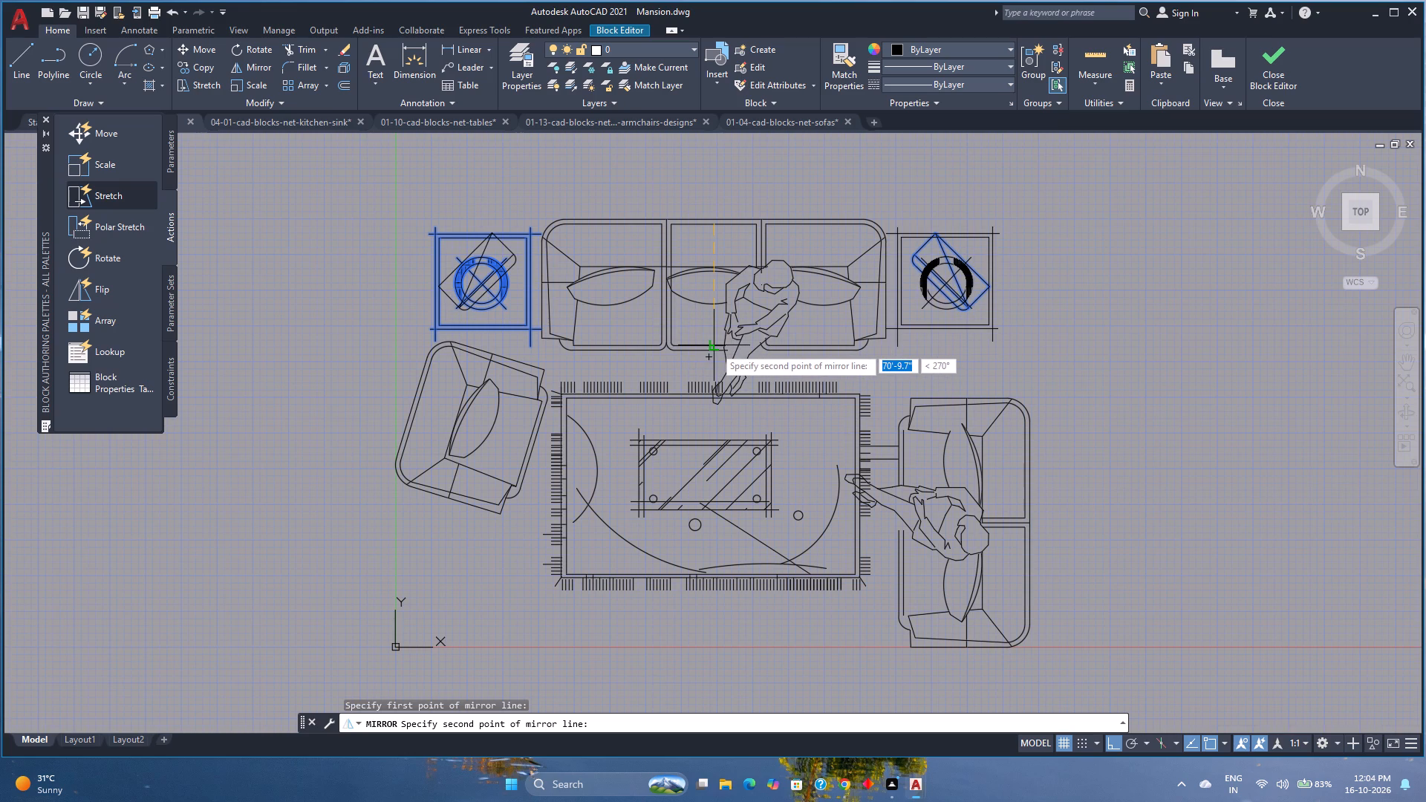
pyautogui.scroll(2, 714, 347)
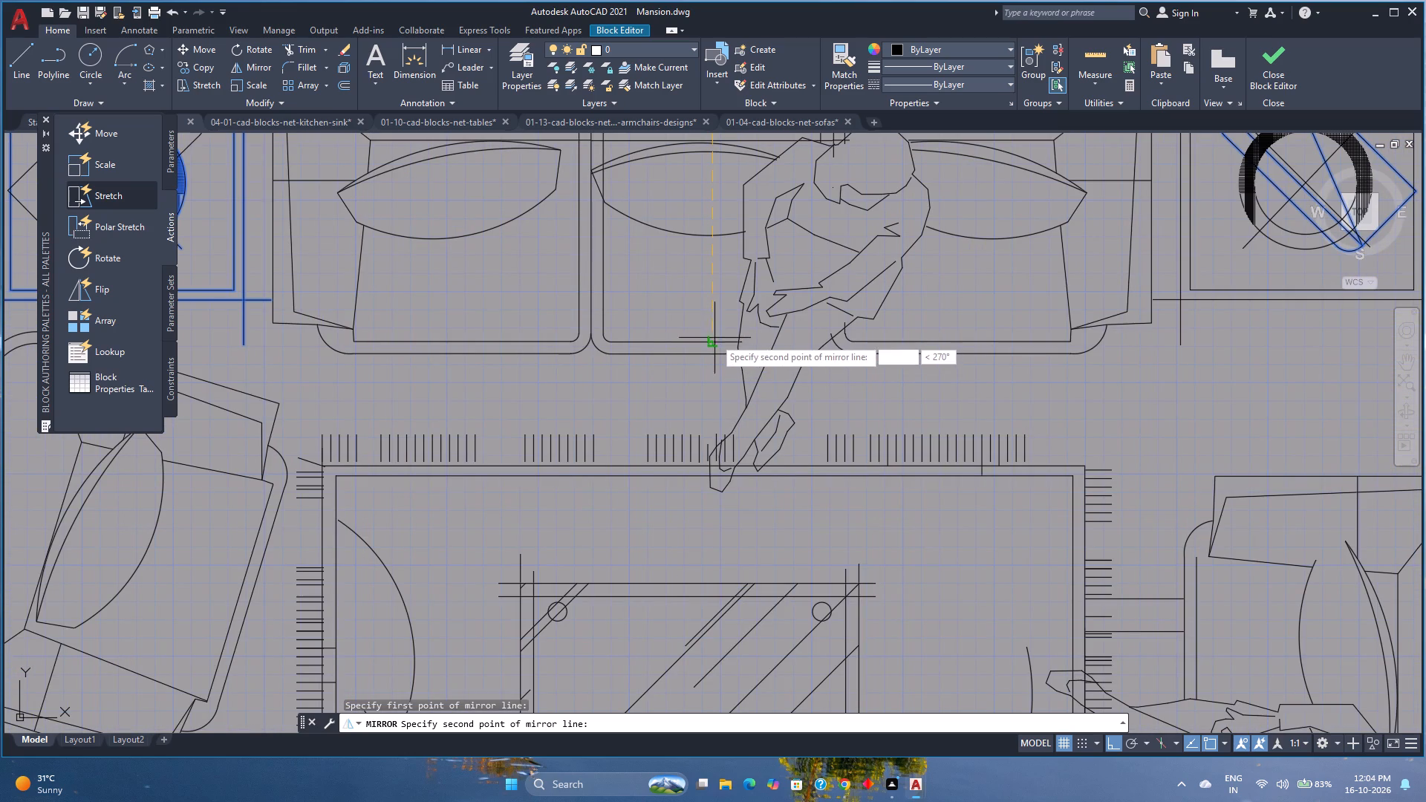
pyautogui.click(714, 338)
pyautogui.scroll(-2, 714, 338)
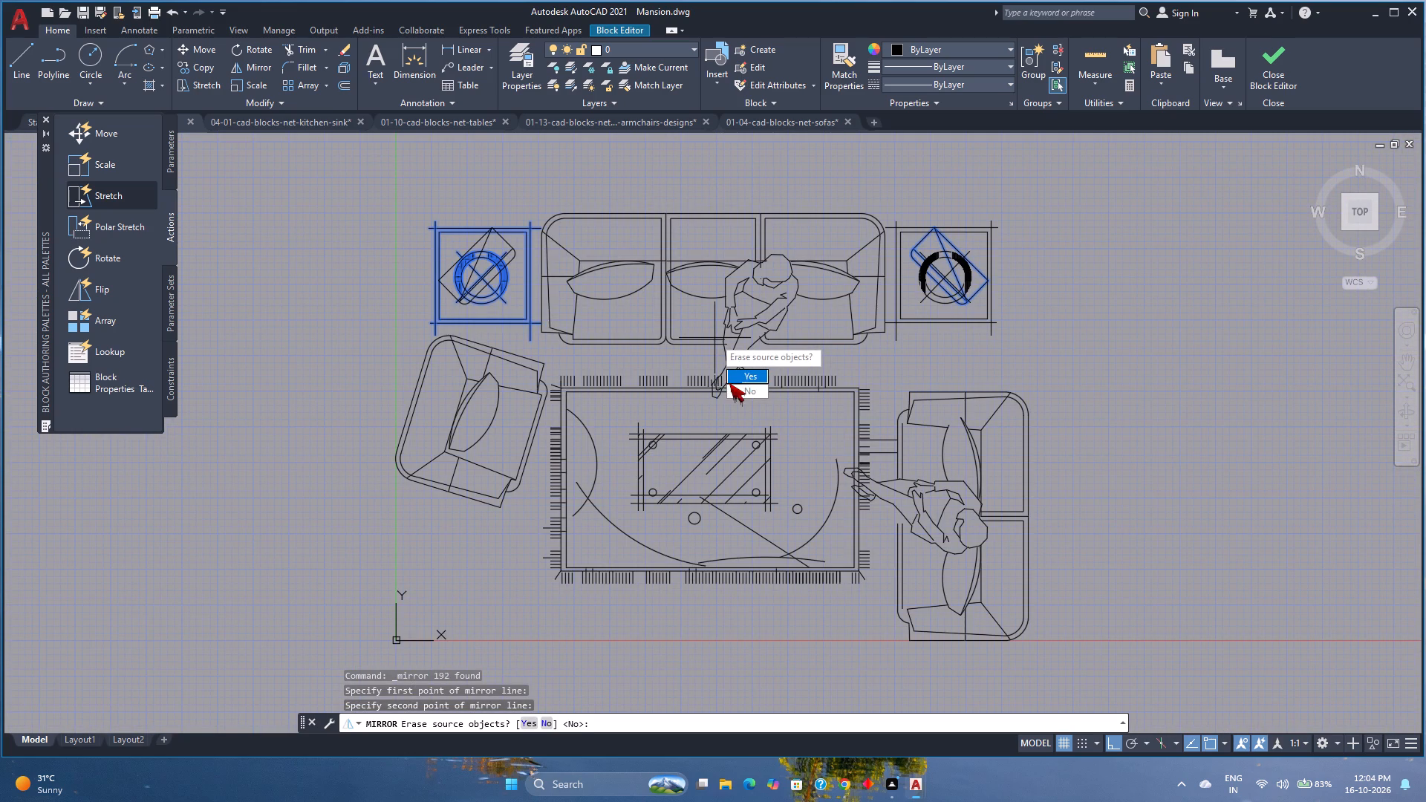
pyautogui.moveTo(729, 378); pyautogui.dragTo(714, 338)
pyautogui.scroll(-1, 704, 331)
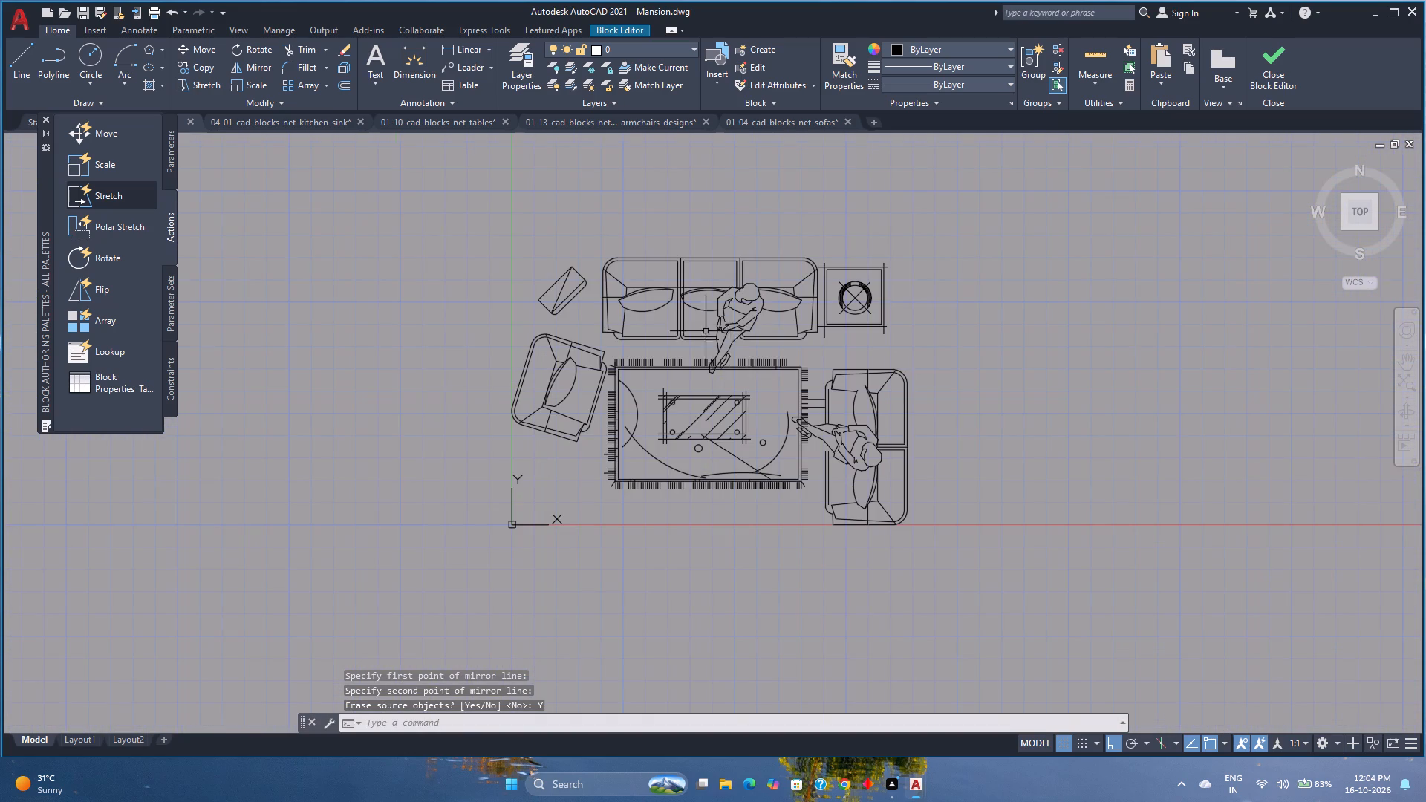
# Close the Block Editor, saving the changes to the sofa set block.
pyautogui.click(1282, 68)
pyautogui.click(729, 362)
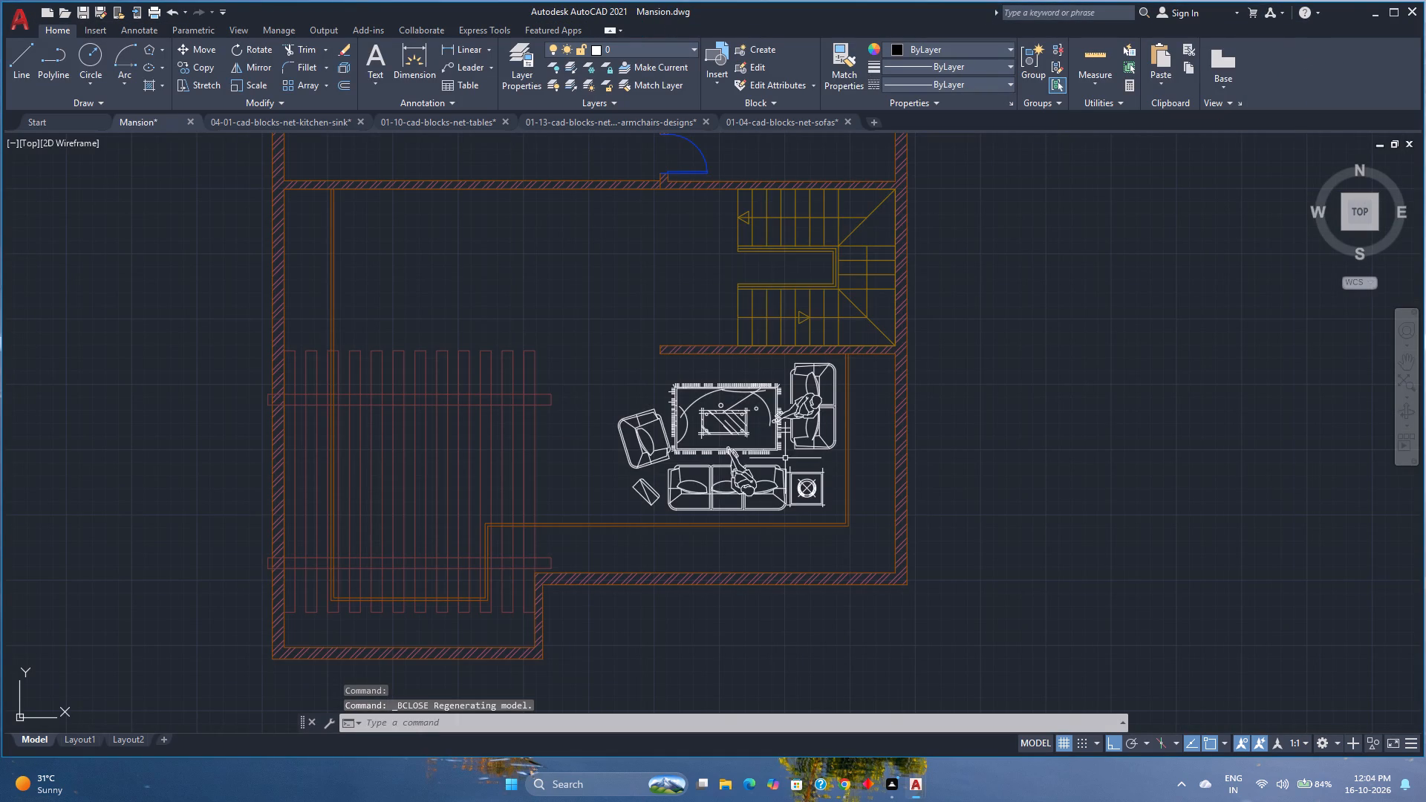
# Assign the terrace sofa set to the Furniture layer.
pyautogui.scroll(1, 775, 444)
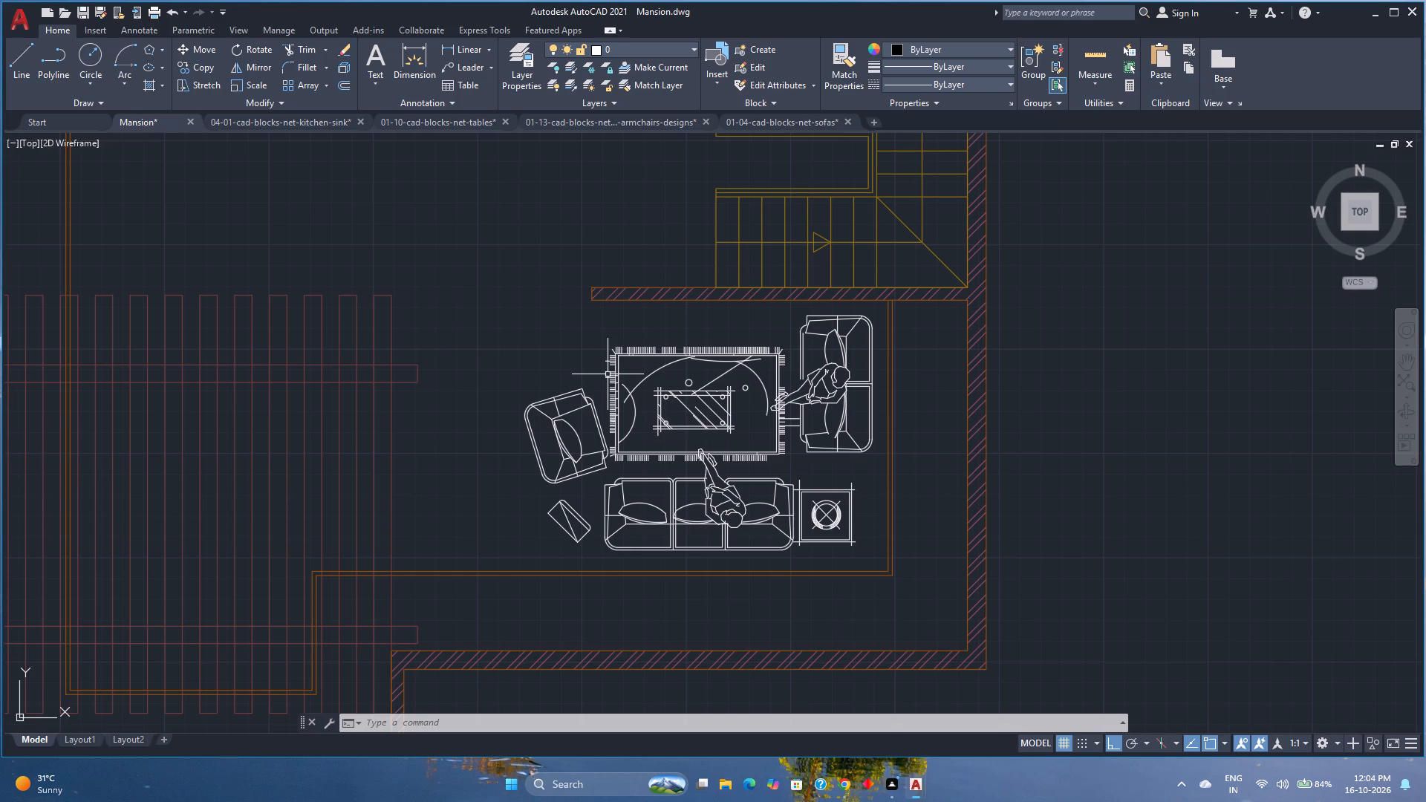
pyautogui.scroll(-3, 598, 385)
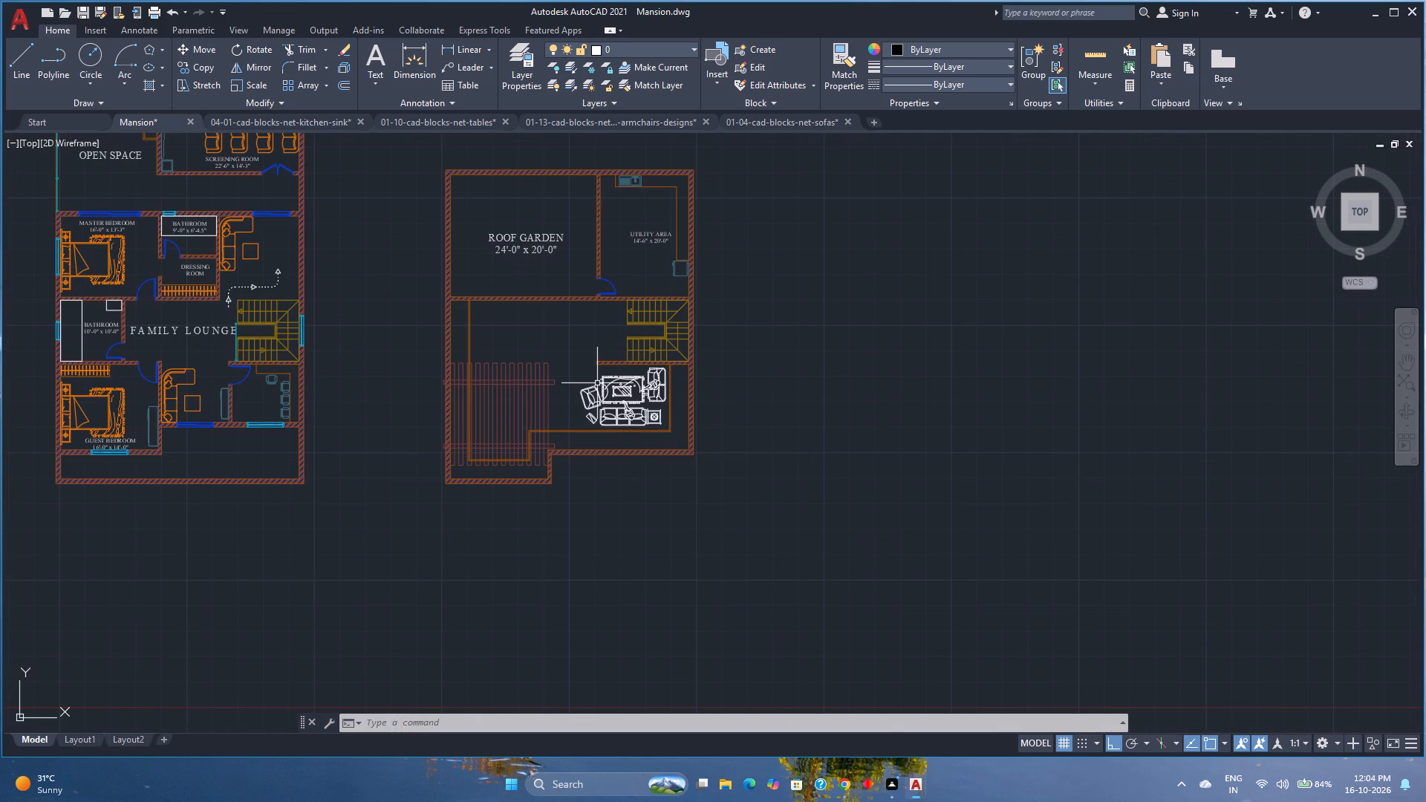
pyautogui.scroll(2, 617, 401)
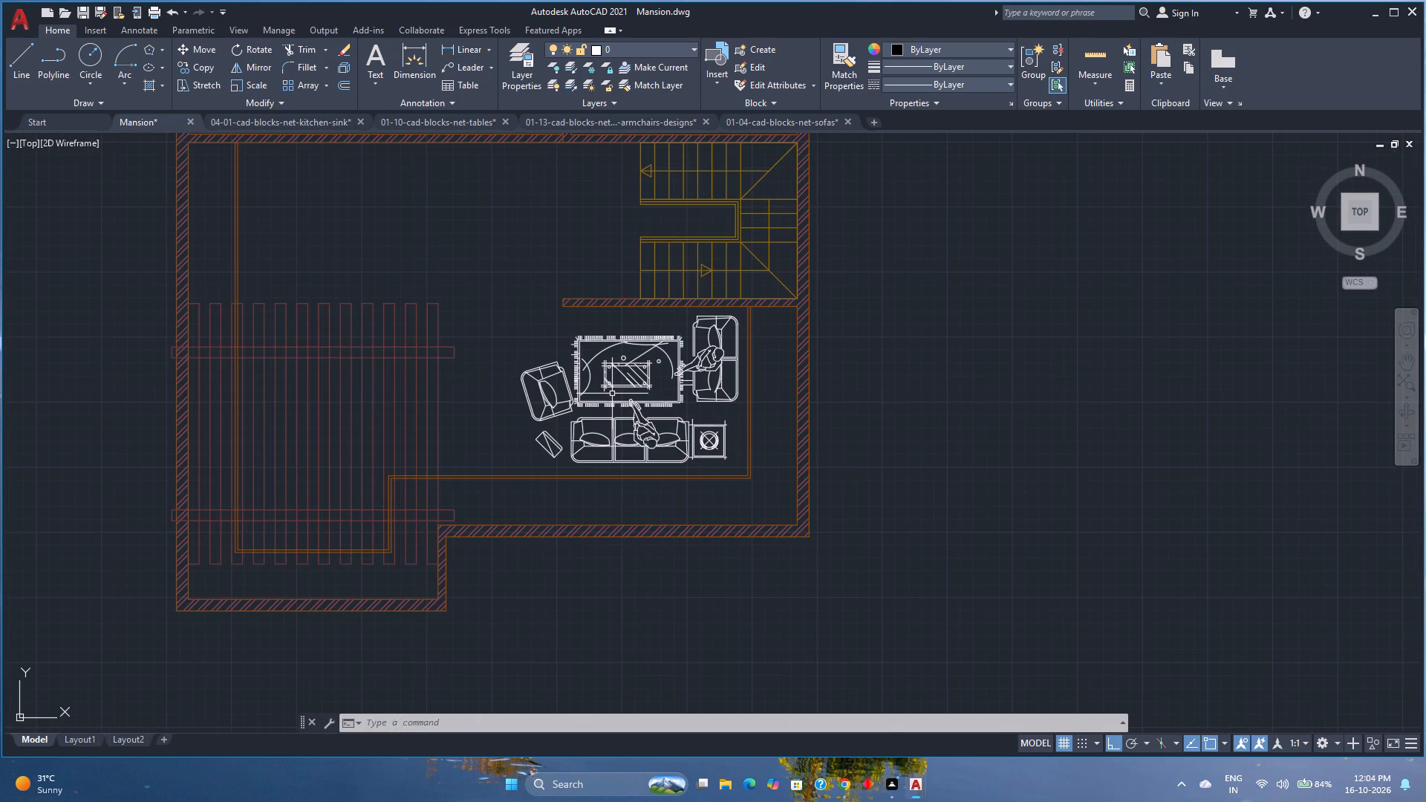
pyautogui.scroll(-1, 612, 394)
pyautogui.moveTo(612, 394); pyautogui.dragTo(674, 441, button='middle')
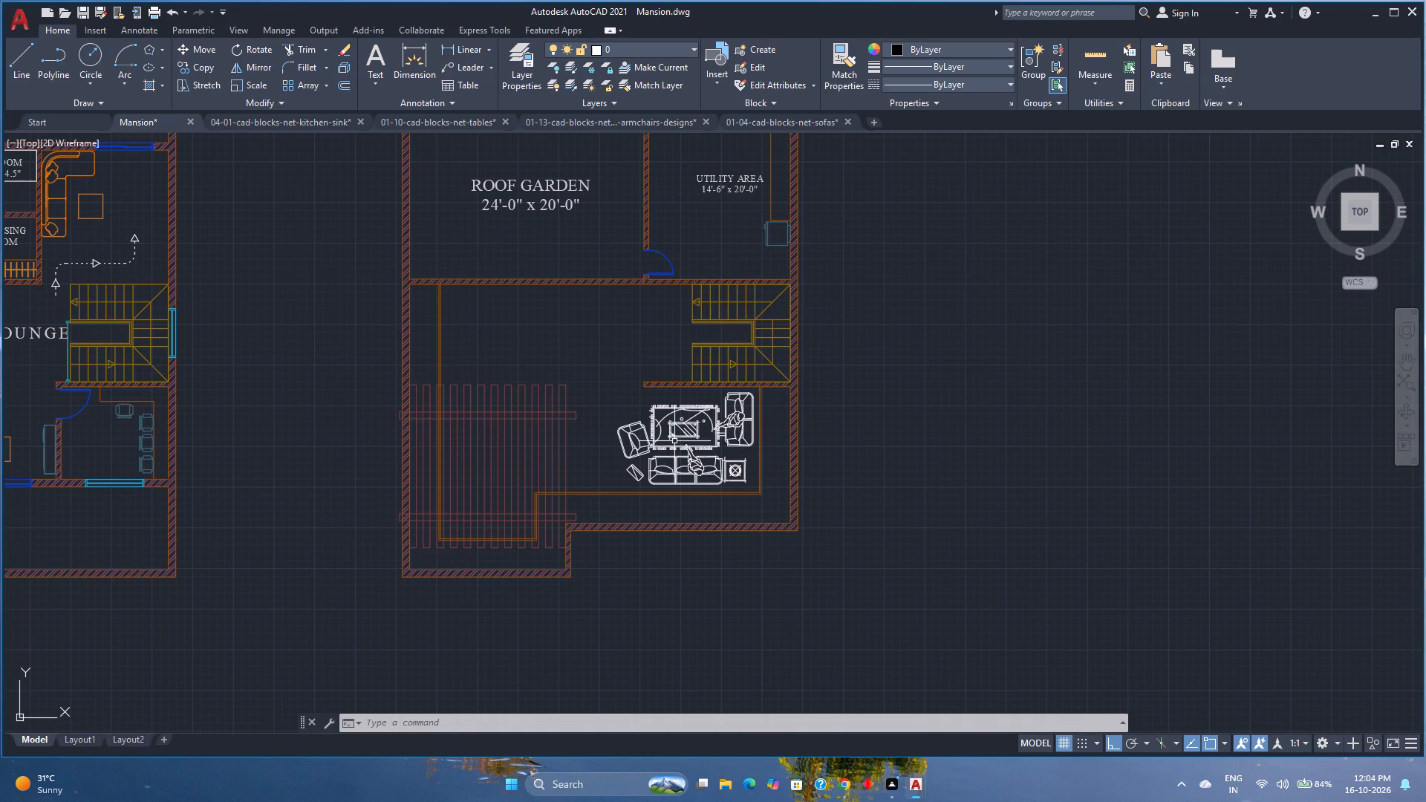
pyautogui.click(673, 450)
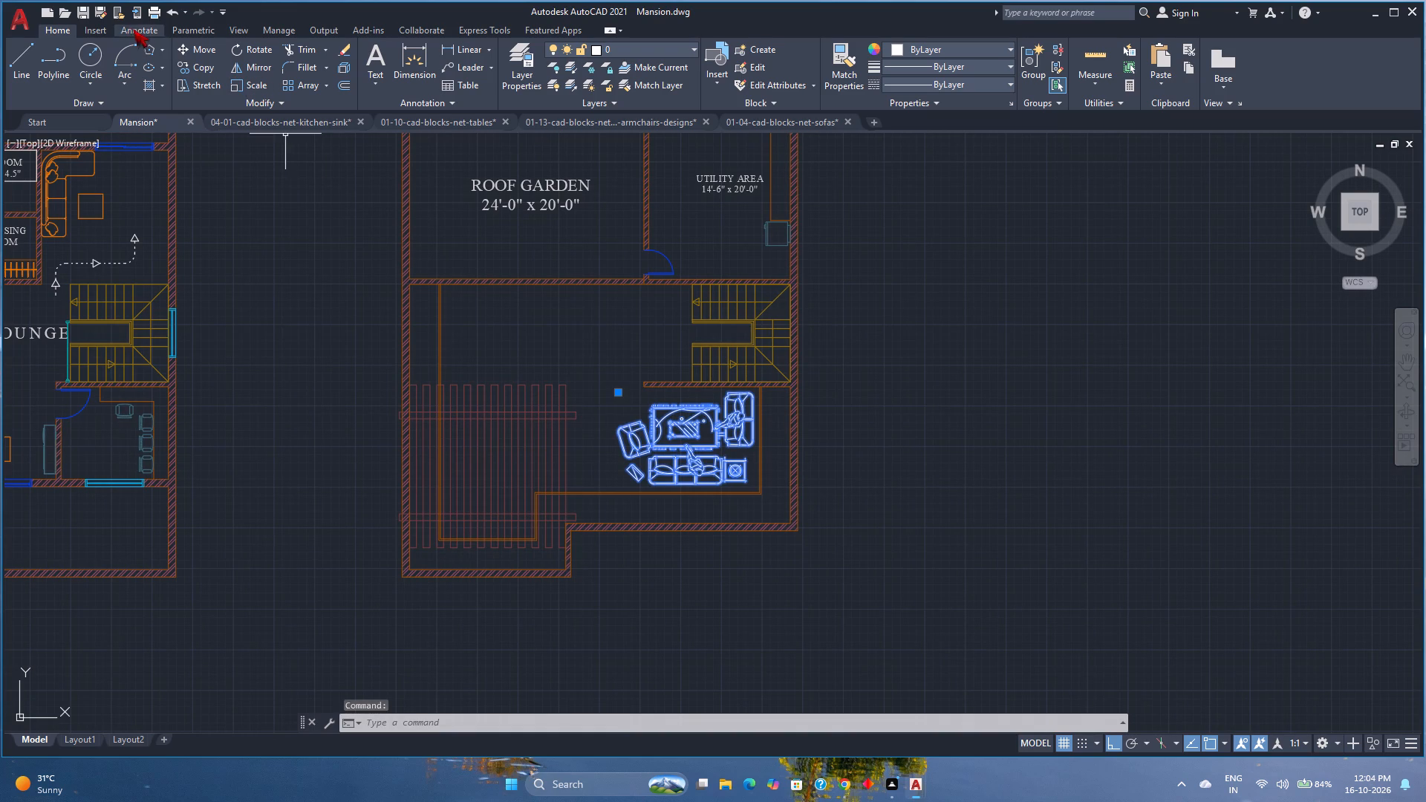
pyautogui.click(618, 50)
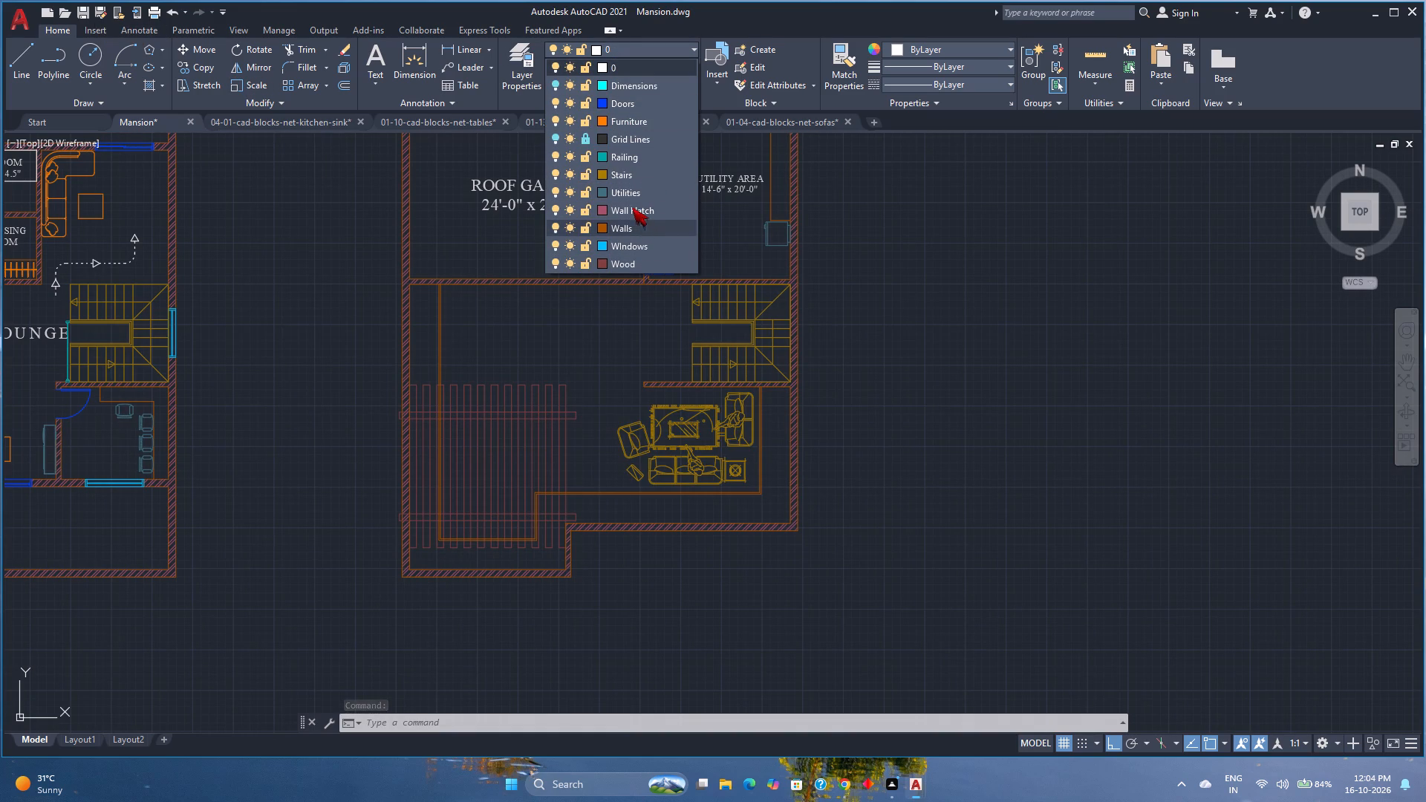
pyautogui.click(639, 125)
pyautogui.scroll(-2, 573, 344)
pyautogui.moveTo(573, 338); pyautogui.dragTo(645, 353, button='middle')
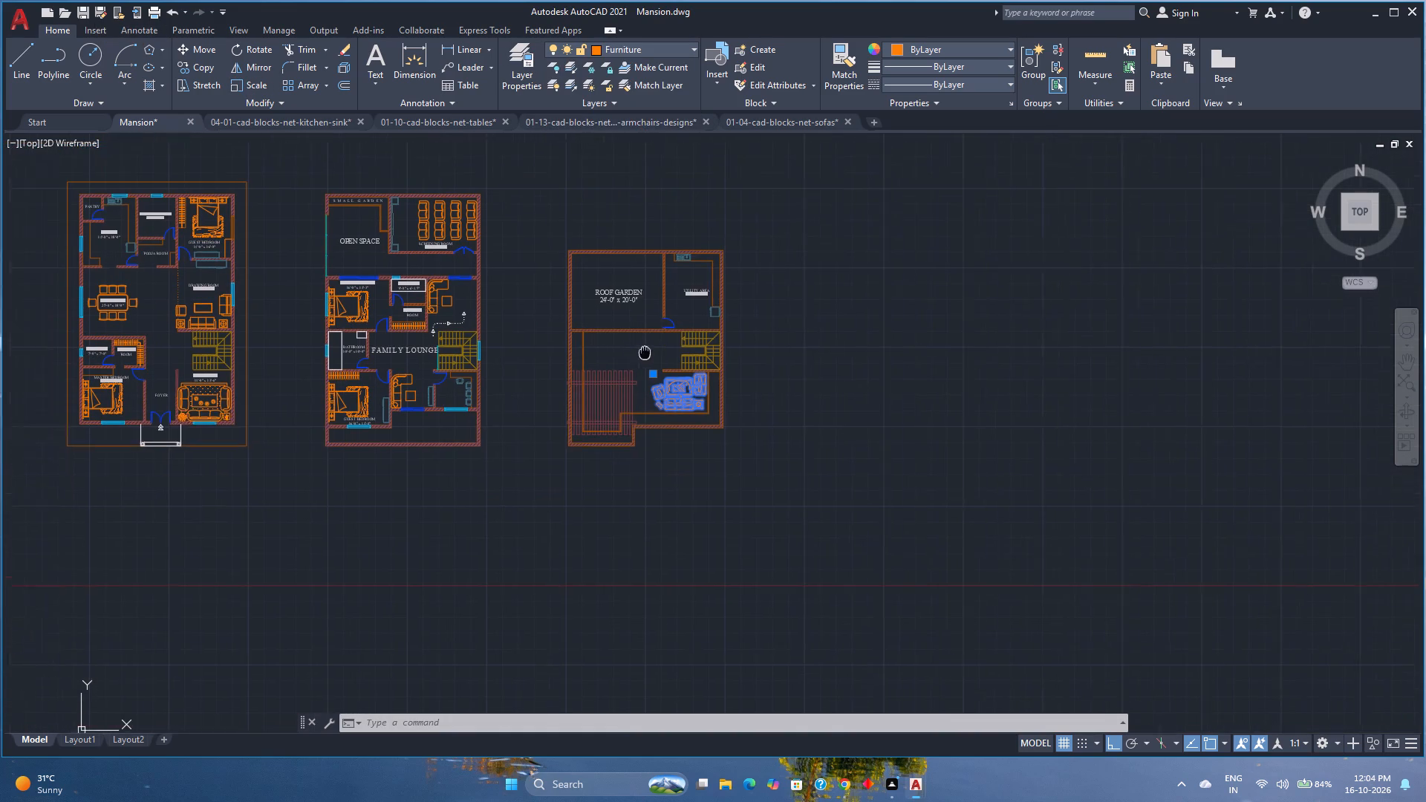
# Examine the furniture, room labels and layer colours across the ground, upper and roof-level floor plans.
pyautogui.moveTo(645, 353); pyautogui.dragTo(664, 353, button='middle')
pyautogui.middleClick(664, 353)
pyautogui.press('Escape')
pyautogui.scroll(1, 506, 294)
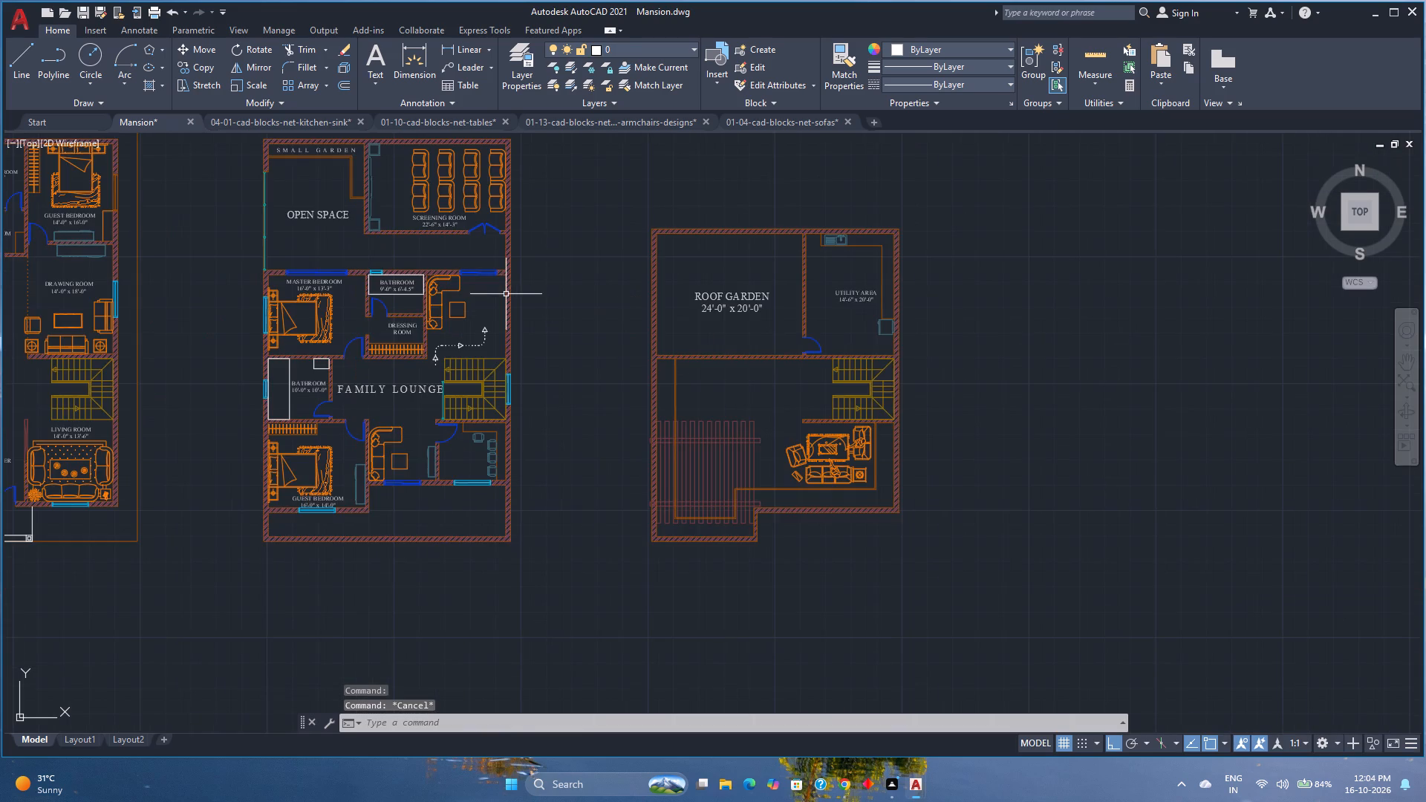
pyautogui.scroll(2, 498, 297)
pyautogui.moveTo(498, 298); pyautogui.dragTo(606, 268, button='middle')
pyautogui.scroll(-2, 607, 268)
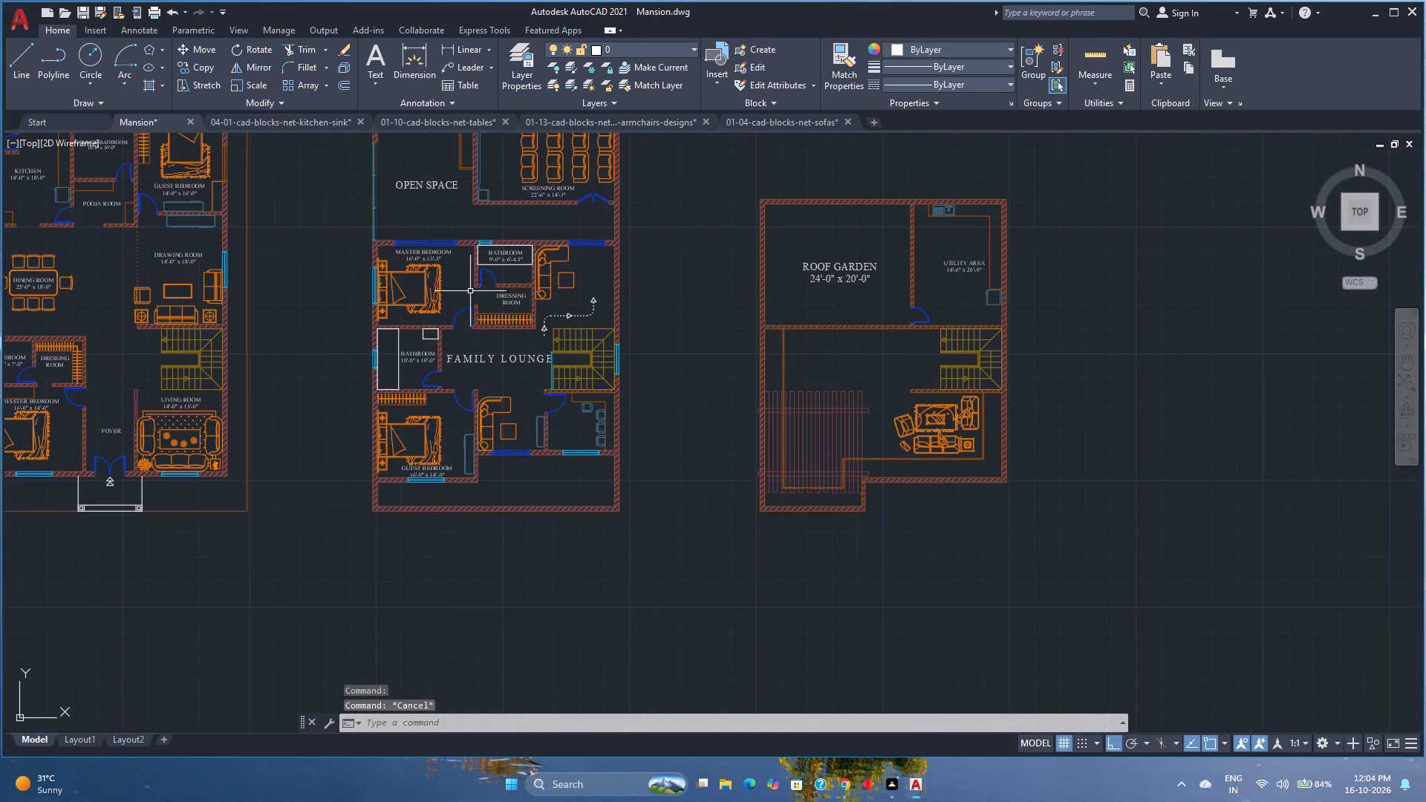
pyautogui.moveTo(472, 291); pyautogui.dragTo(648, 310, button='middle')
pyautogui.middleClick(648, 310)
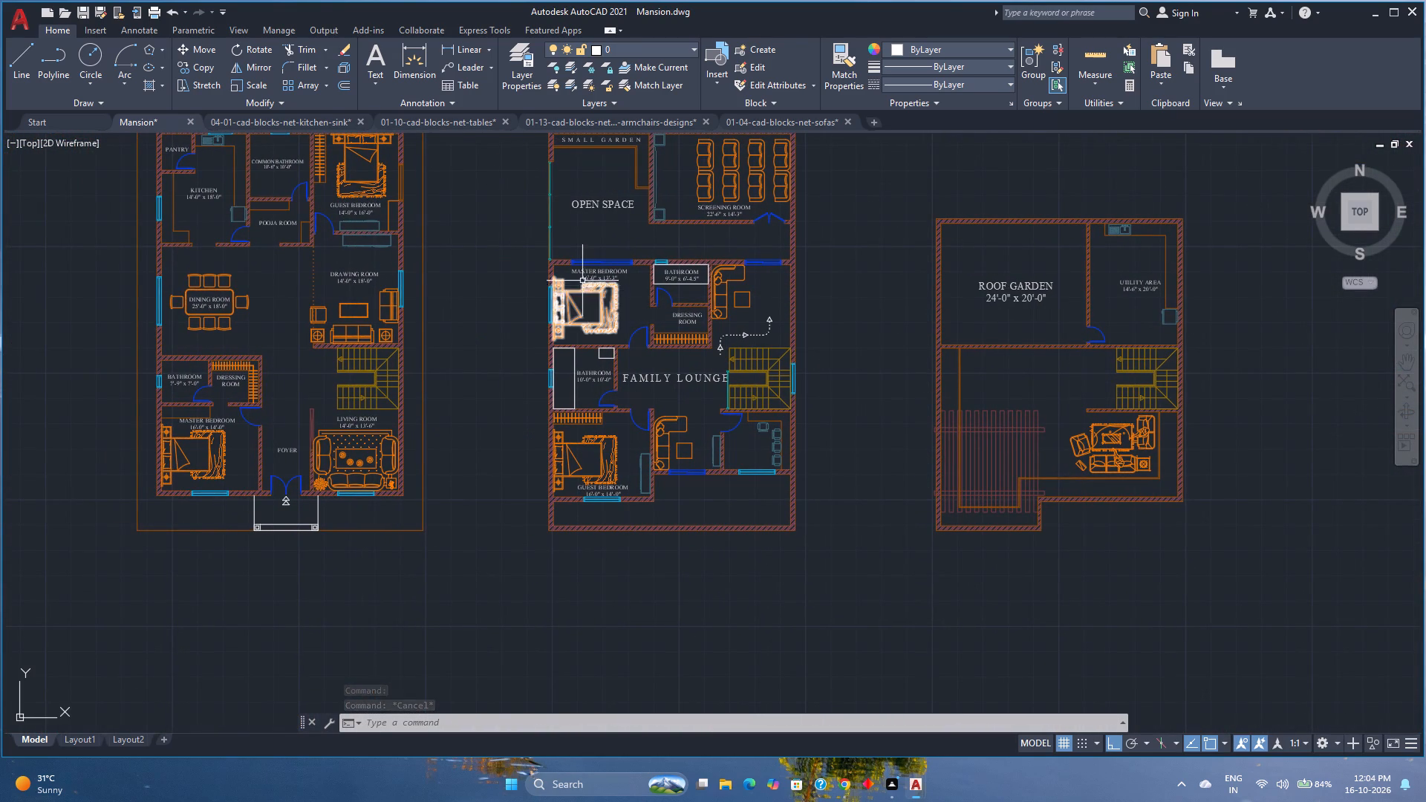
pyautogui.scroll(2, 493, 299)
pyautogui.scroll(-2, 493, 296)
pyautogui.moveTo(495, 296); pyautogui.dragTo(547, 347, button='middle')
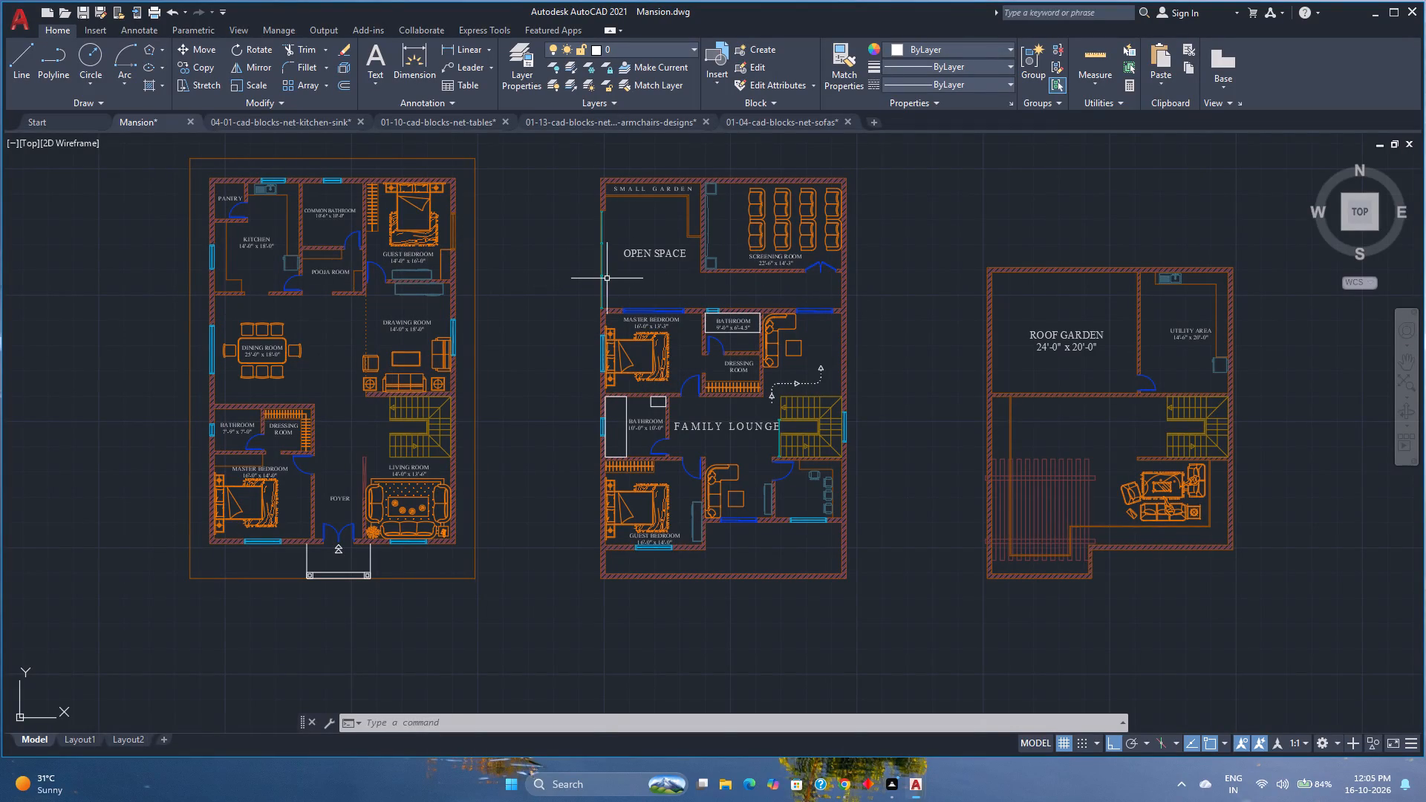
pyautogui.scroll(2, 446, 290)
pyautogui.scroll(-2, 446, 290)
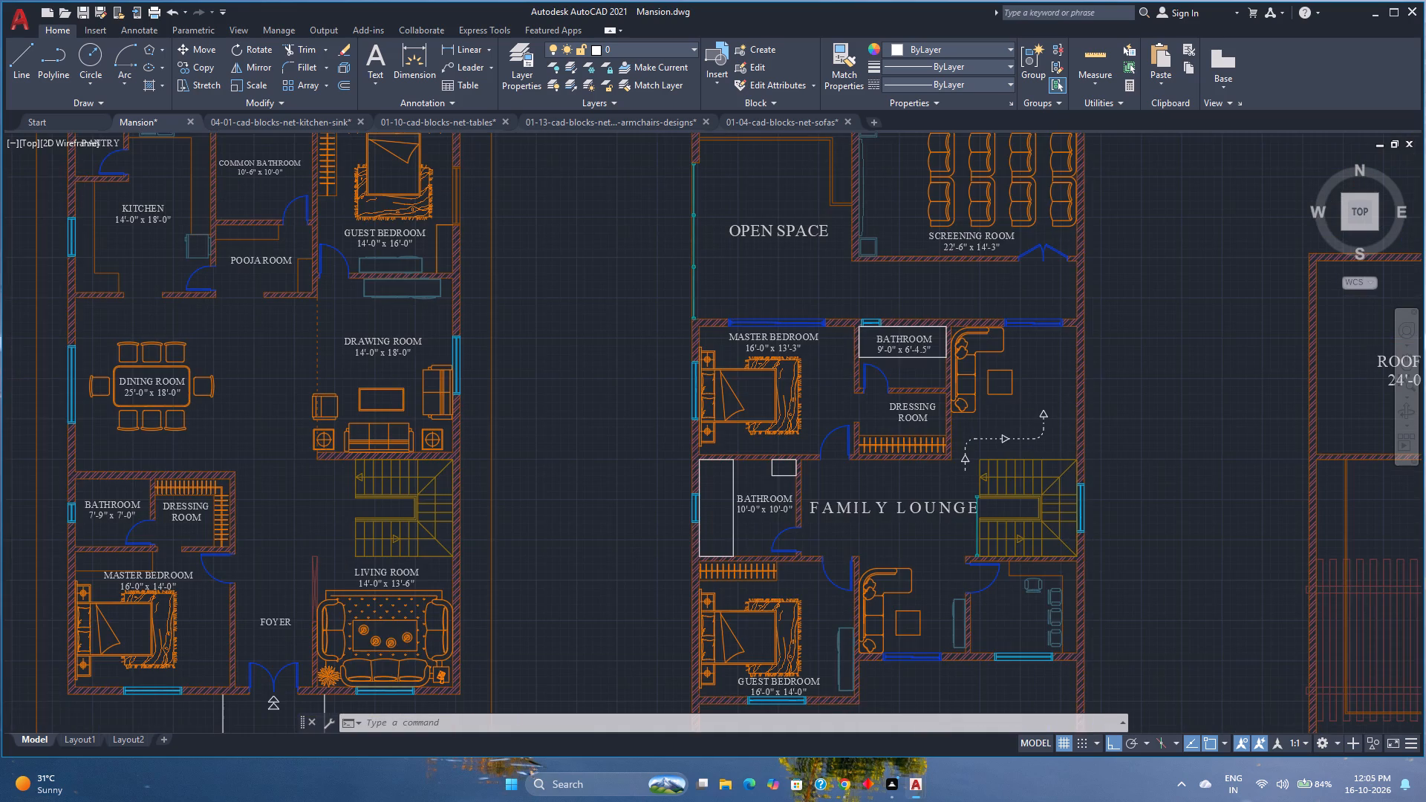
pyautogui.scroll(-1, 446, 290)
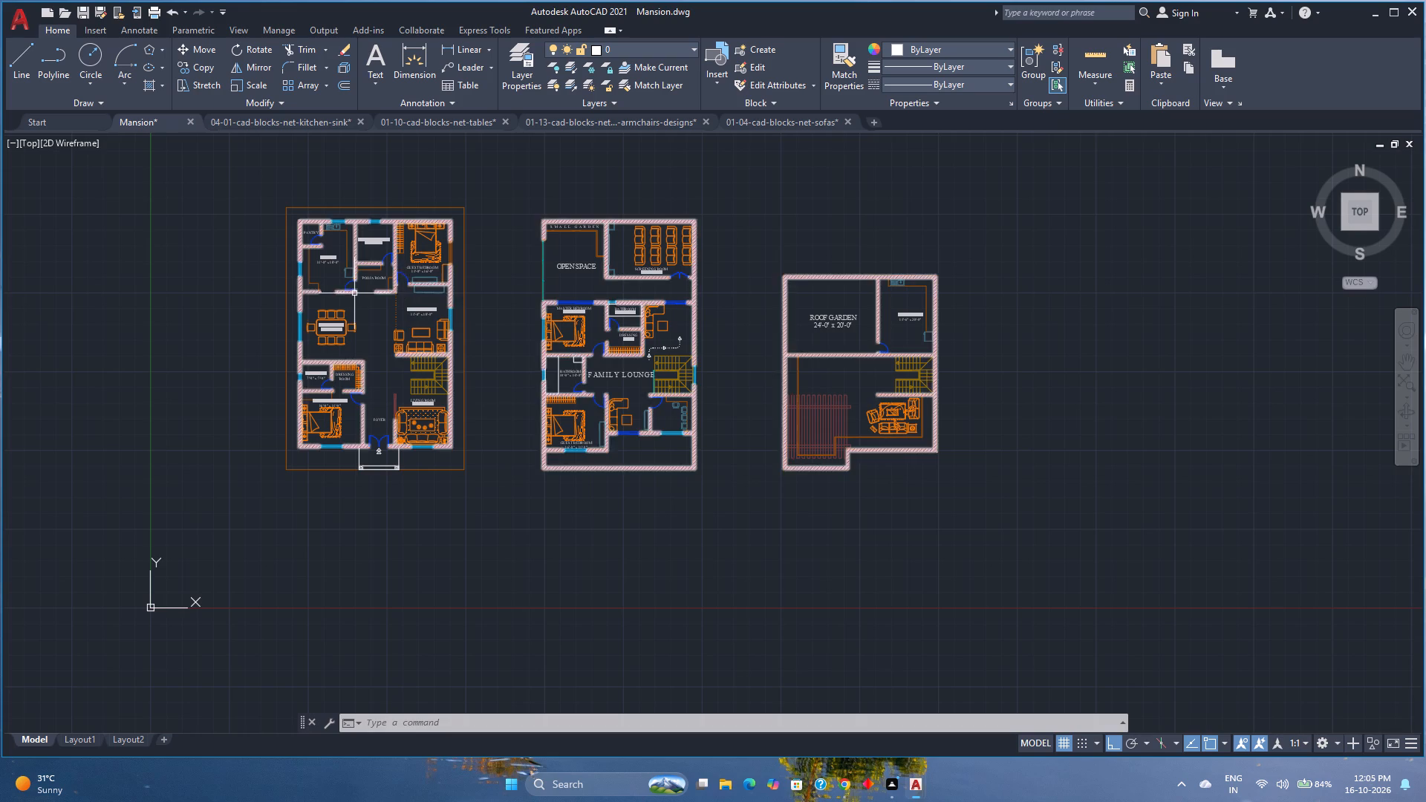
# Open the Layer Properties Manager and review the layer list and the linetype choices for layer 0.
pyautogui.click(533, 75)
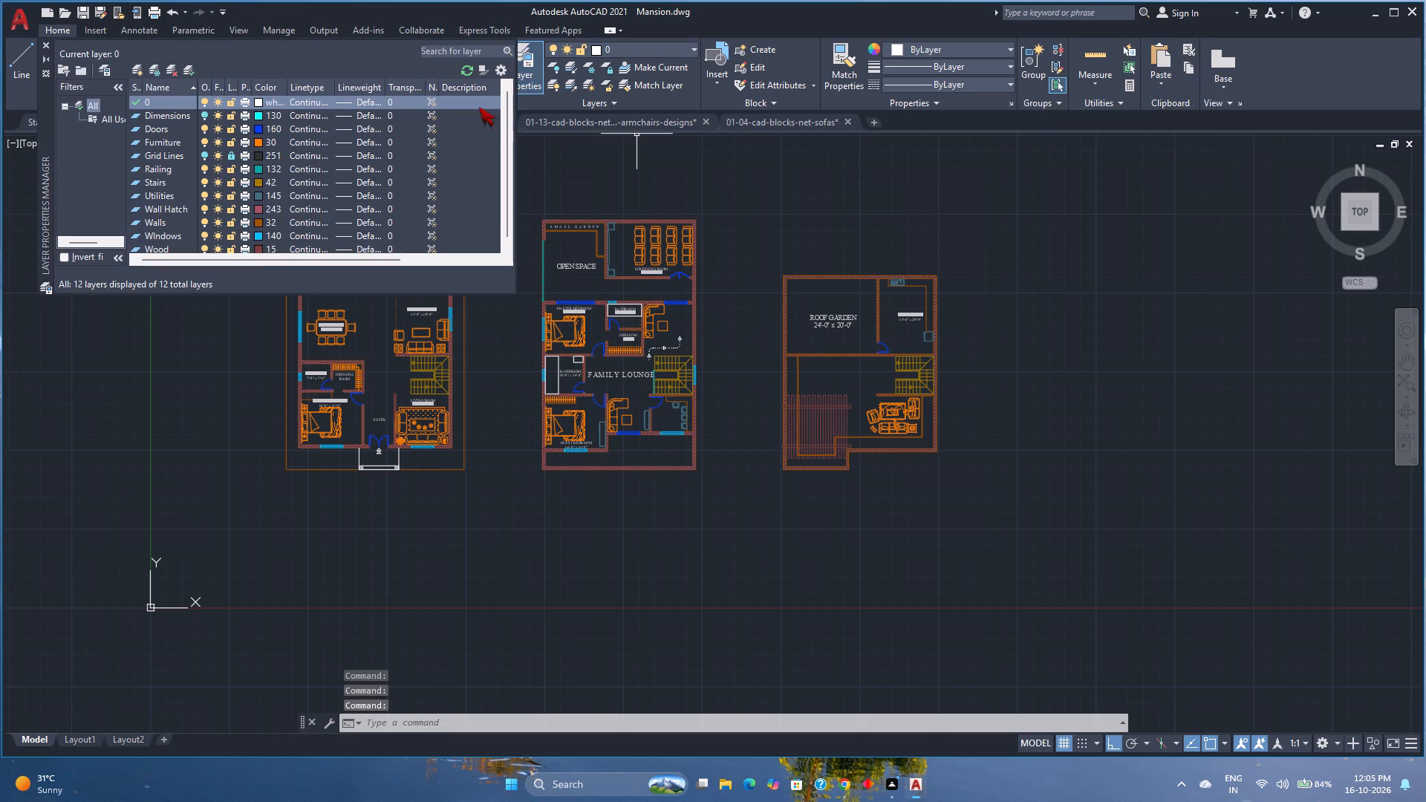
pyautogui.scroll(-3, 313, 198)
pyautogui.scroll(3, 313, 198)
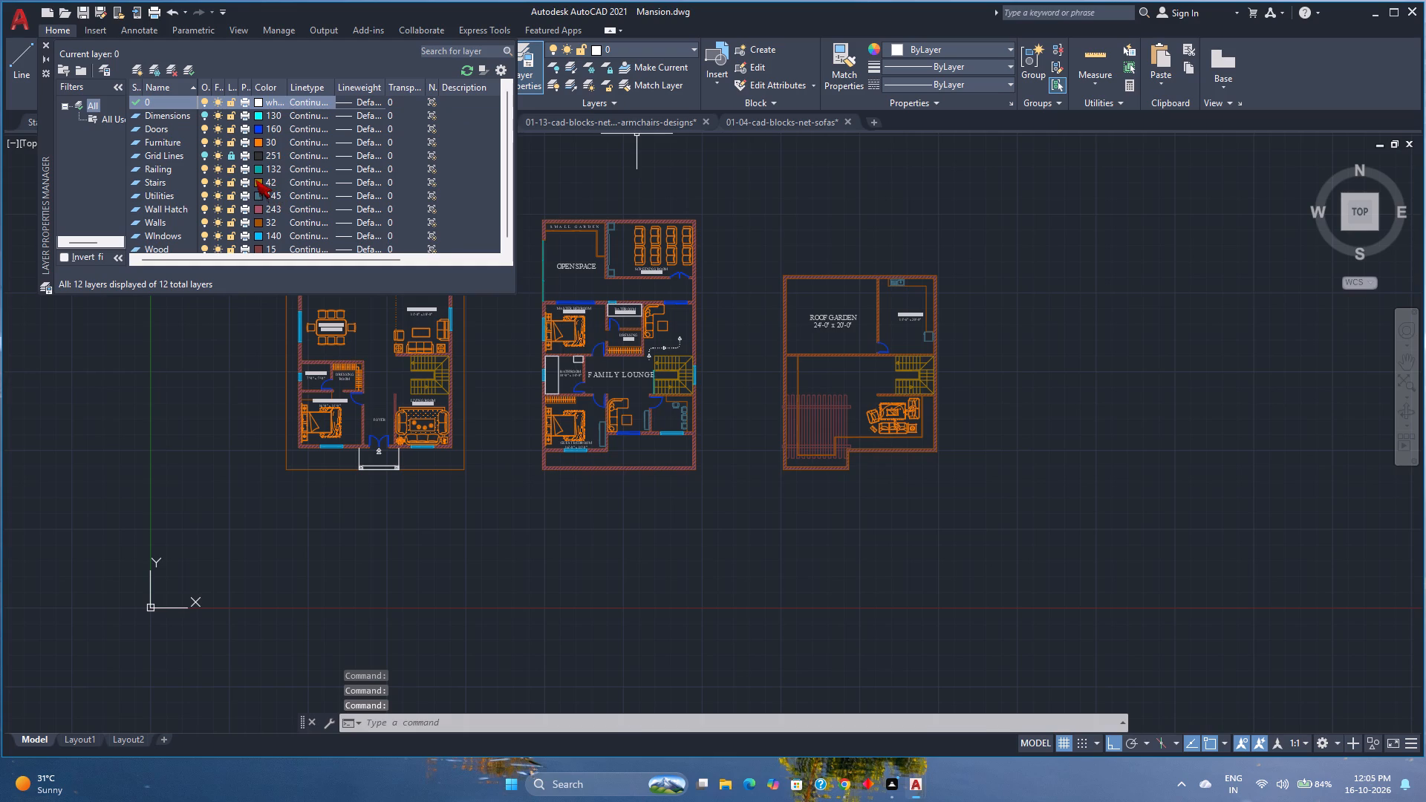
pyautogui.scroll(-2, 255, 180)
pyautogui.click(481, 224)
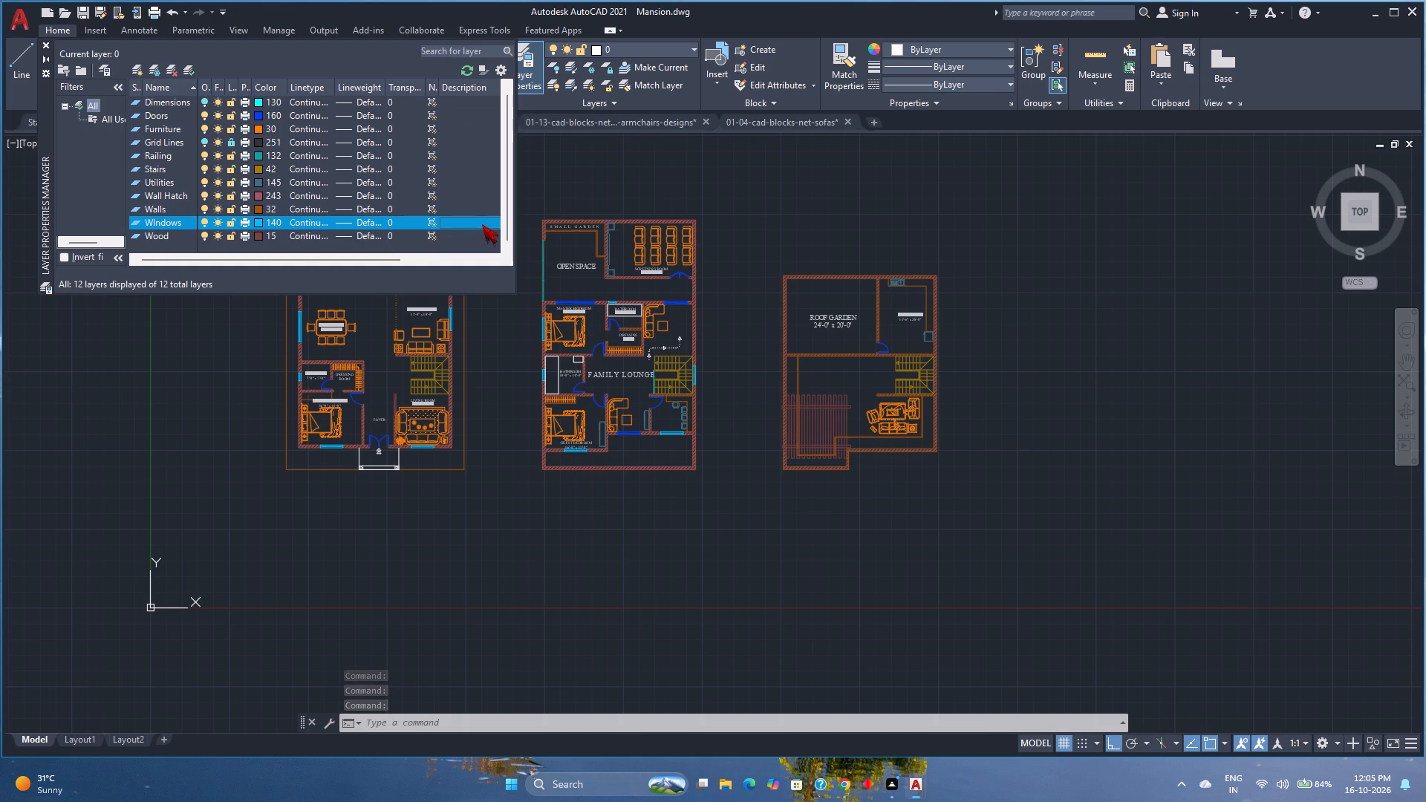
pyautogui.scroll(3, 470, 228)
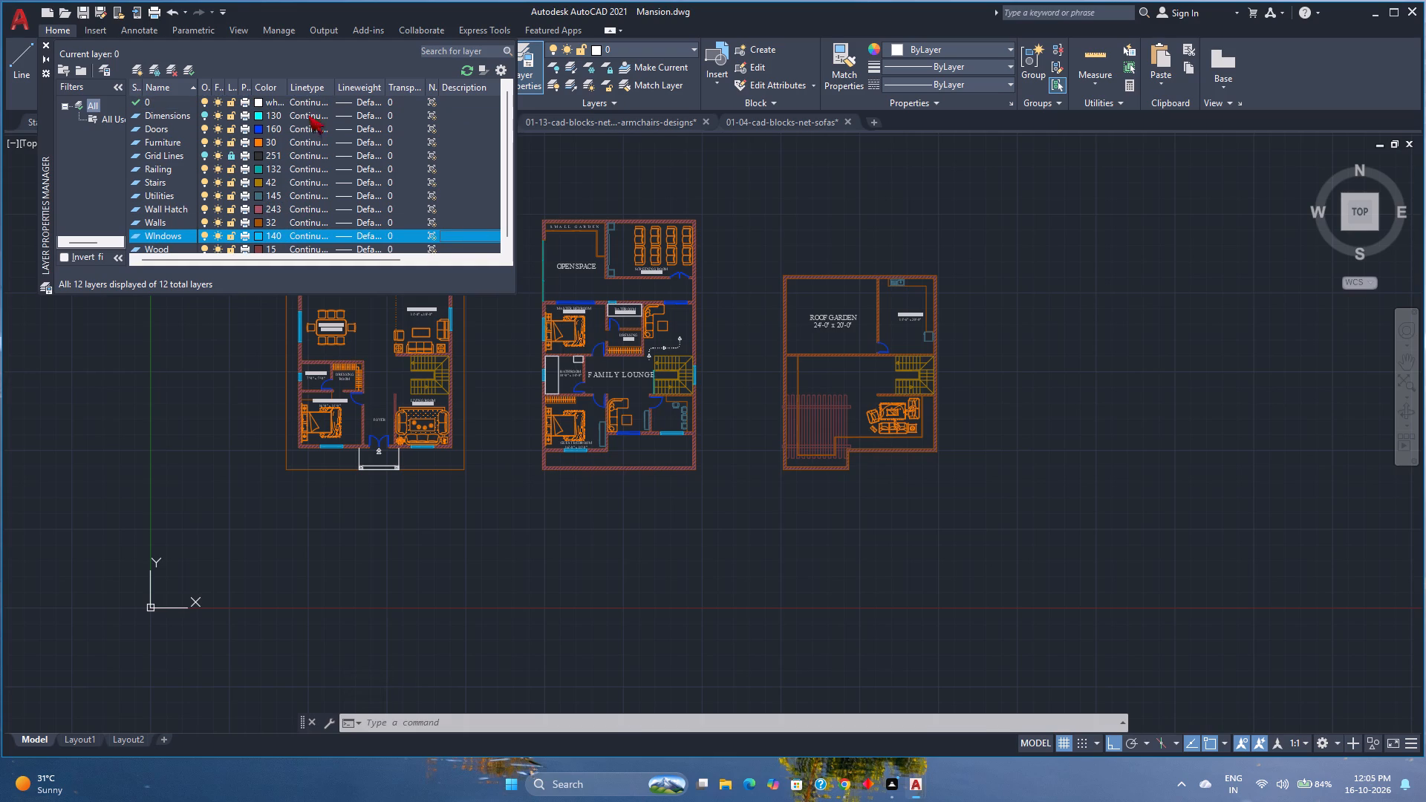
pyautogui.click(302, 104)
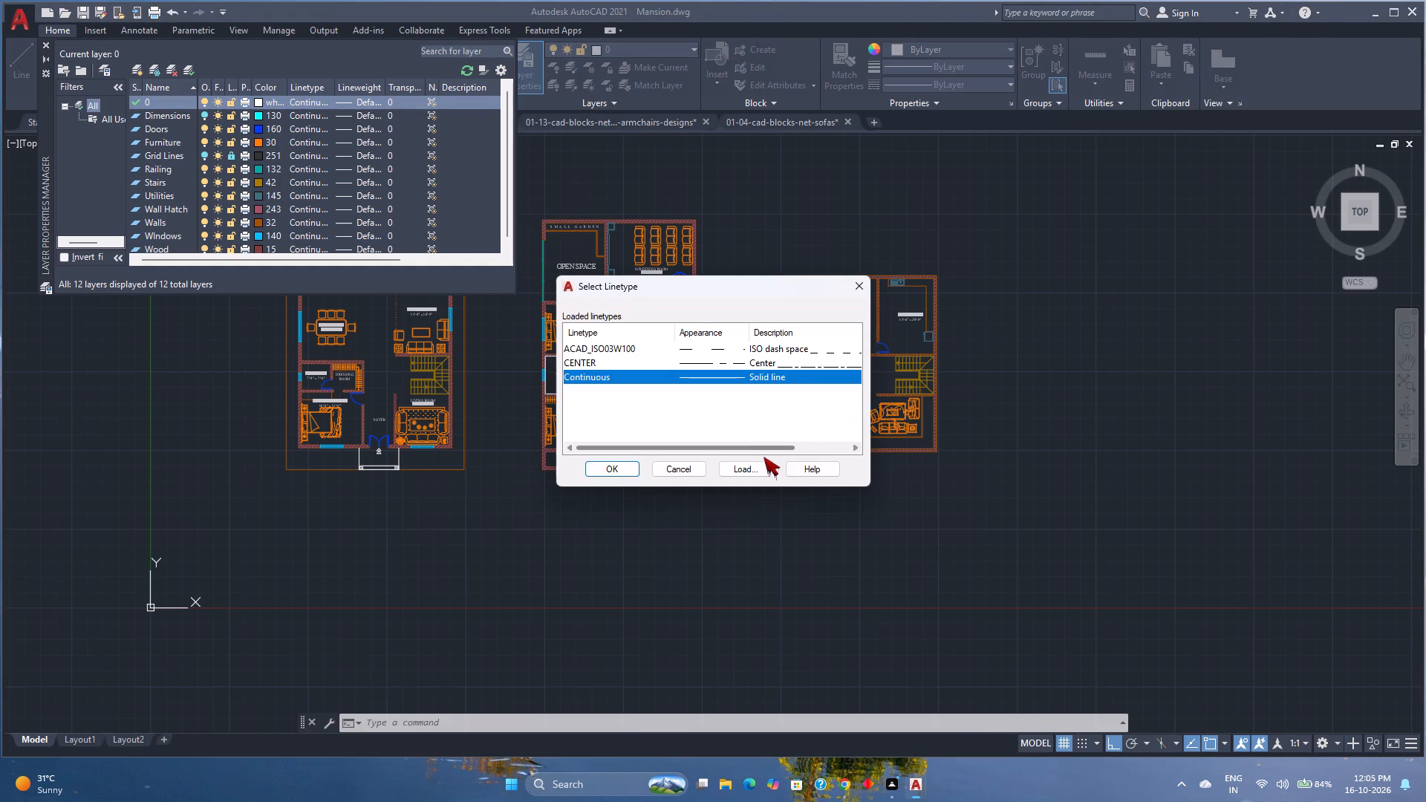
pyautogui.click(686, 468)
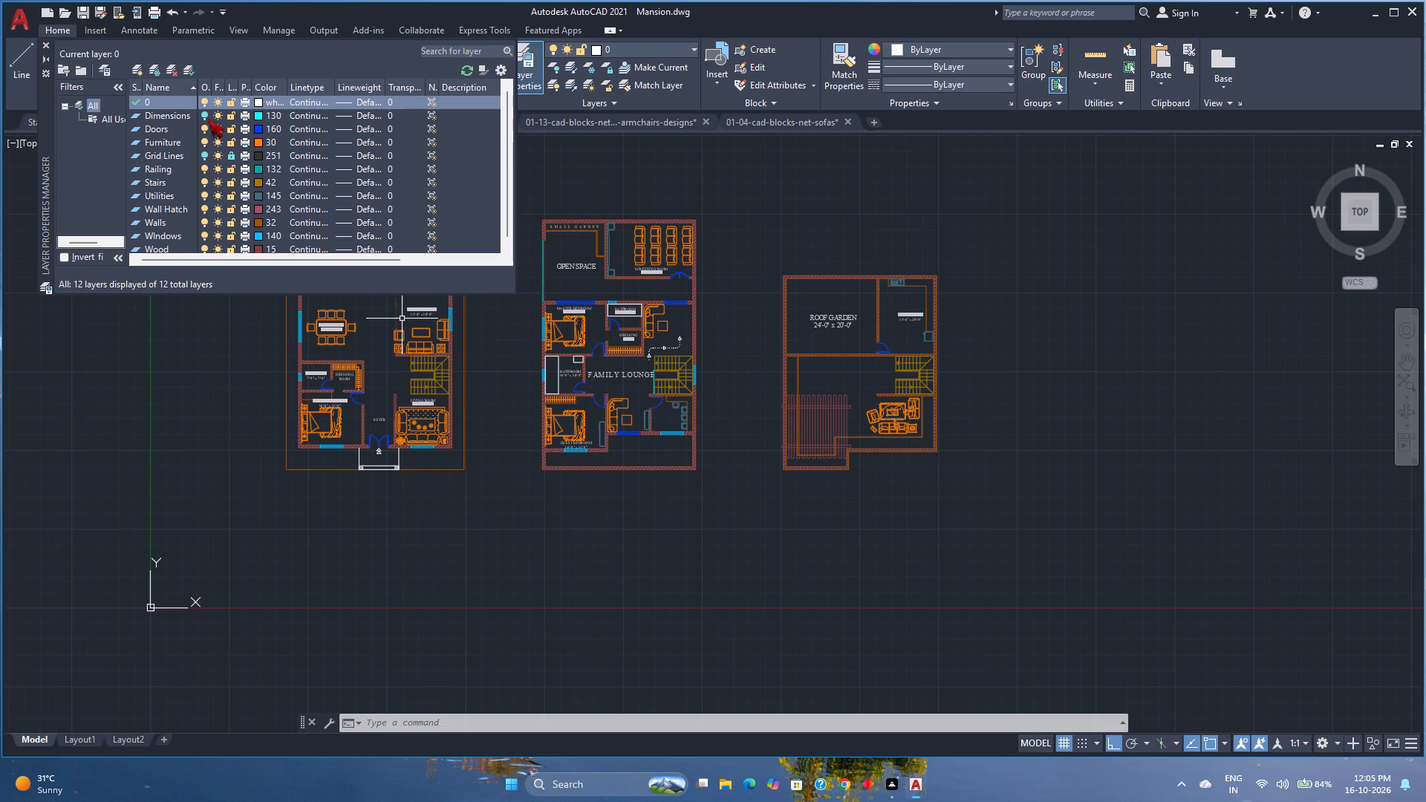
# Create a layer named Text with index colour 201 and close the layer manager.
pyautogui.click(195, 106)
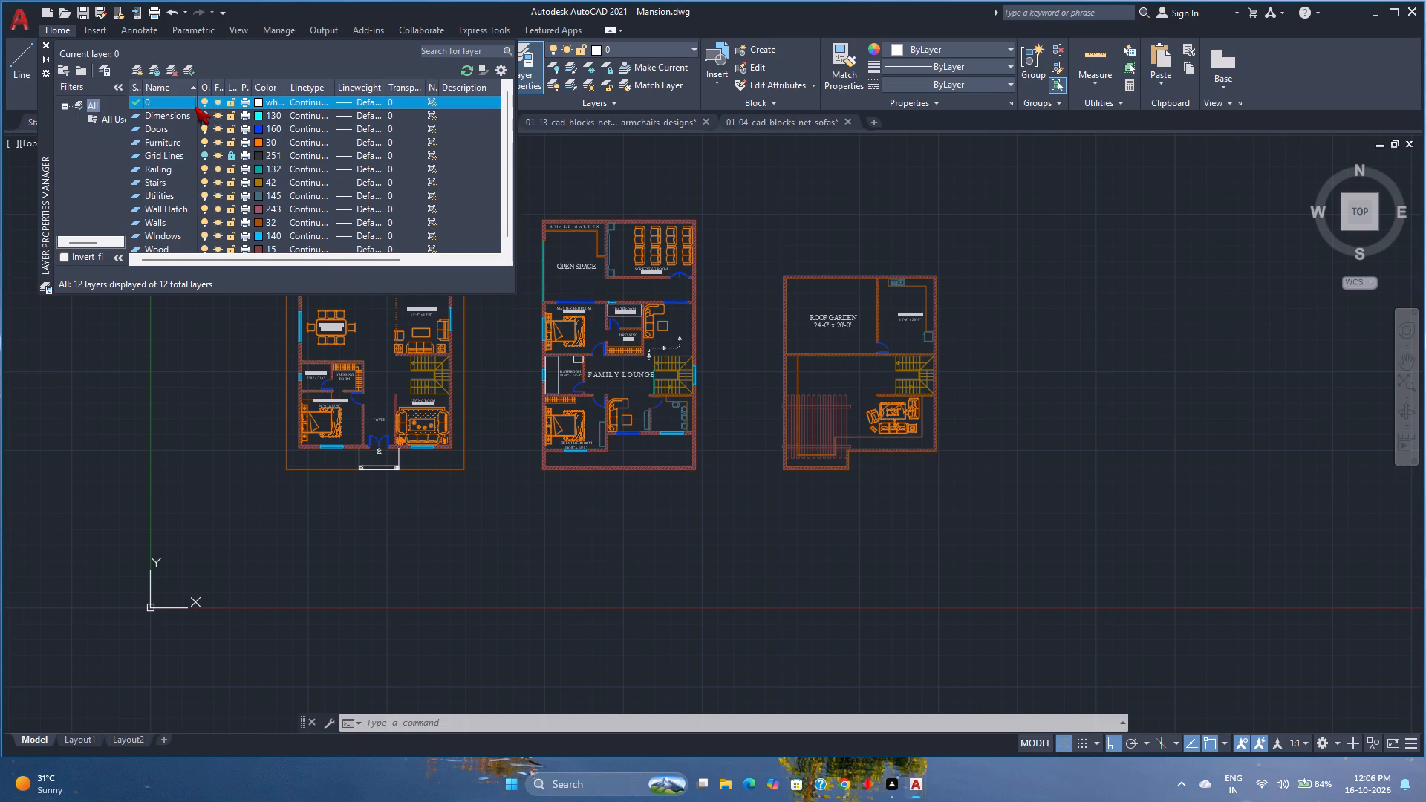
pyautogui.hotkey('alt', 'n')
pyautogui.write('tEXT')
pyautogui.press('BackSpace')
pyautogui.press('BackSpace')
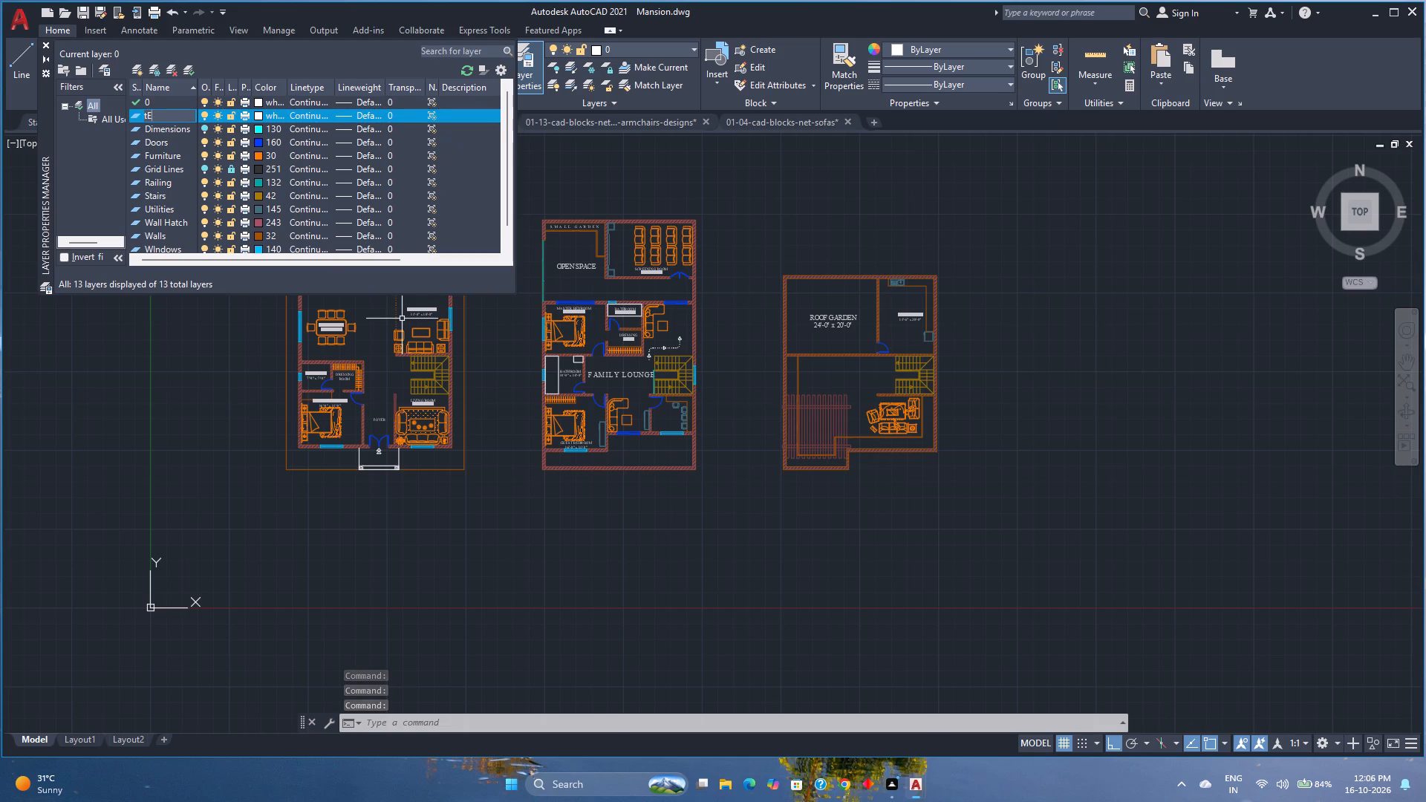
pyautogui.press('BackSpace')
pyautogui.press('BackSpace')
pyautogui.write('ext')
pyautogui.press('Return')
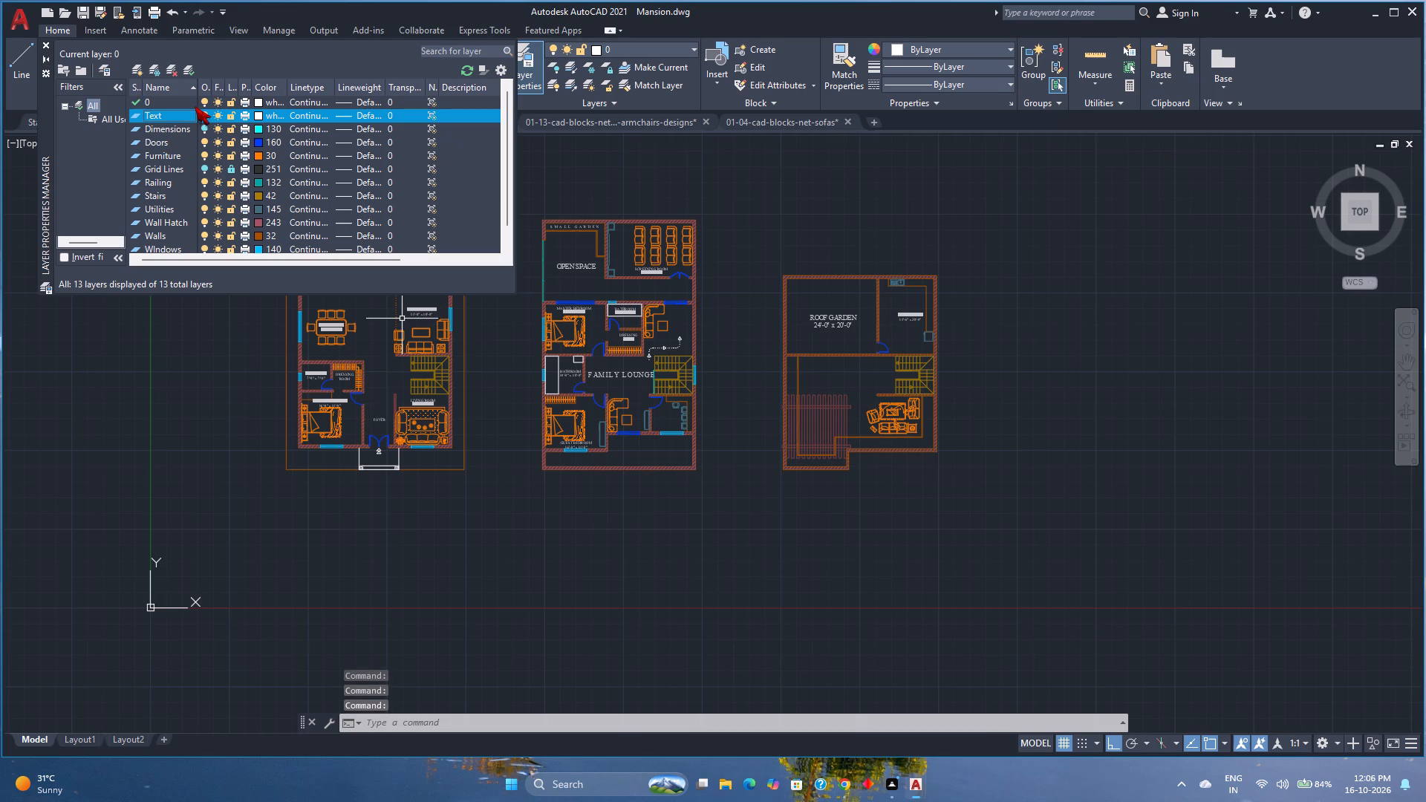
pyautogui.click(260, 116)
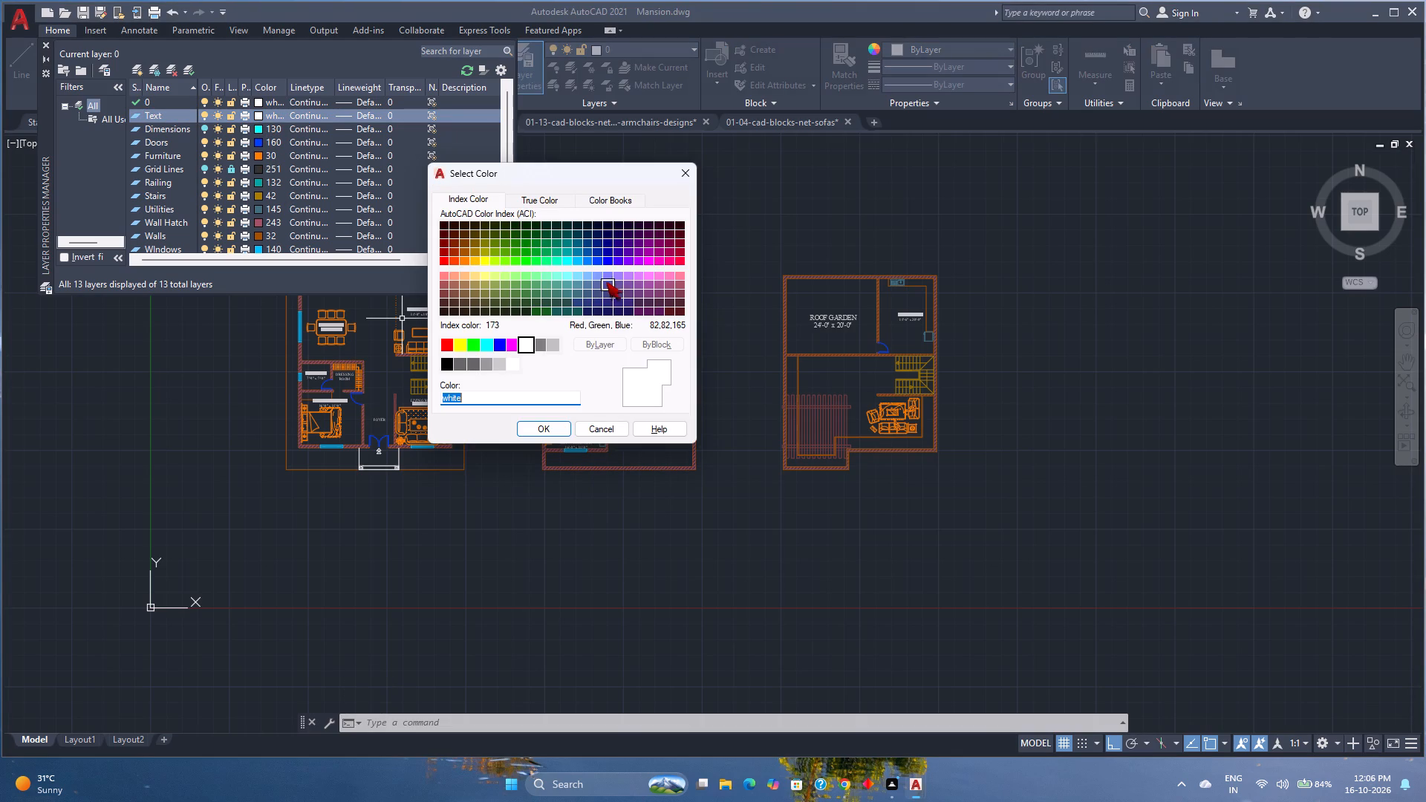
pyautogui.click(637, 274)
pyautogui.click(532, 428)
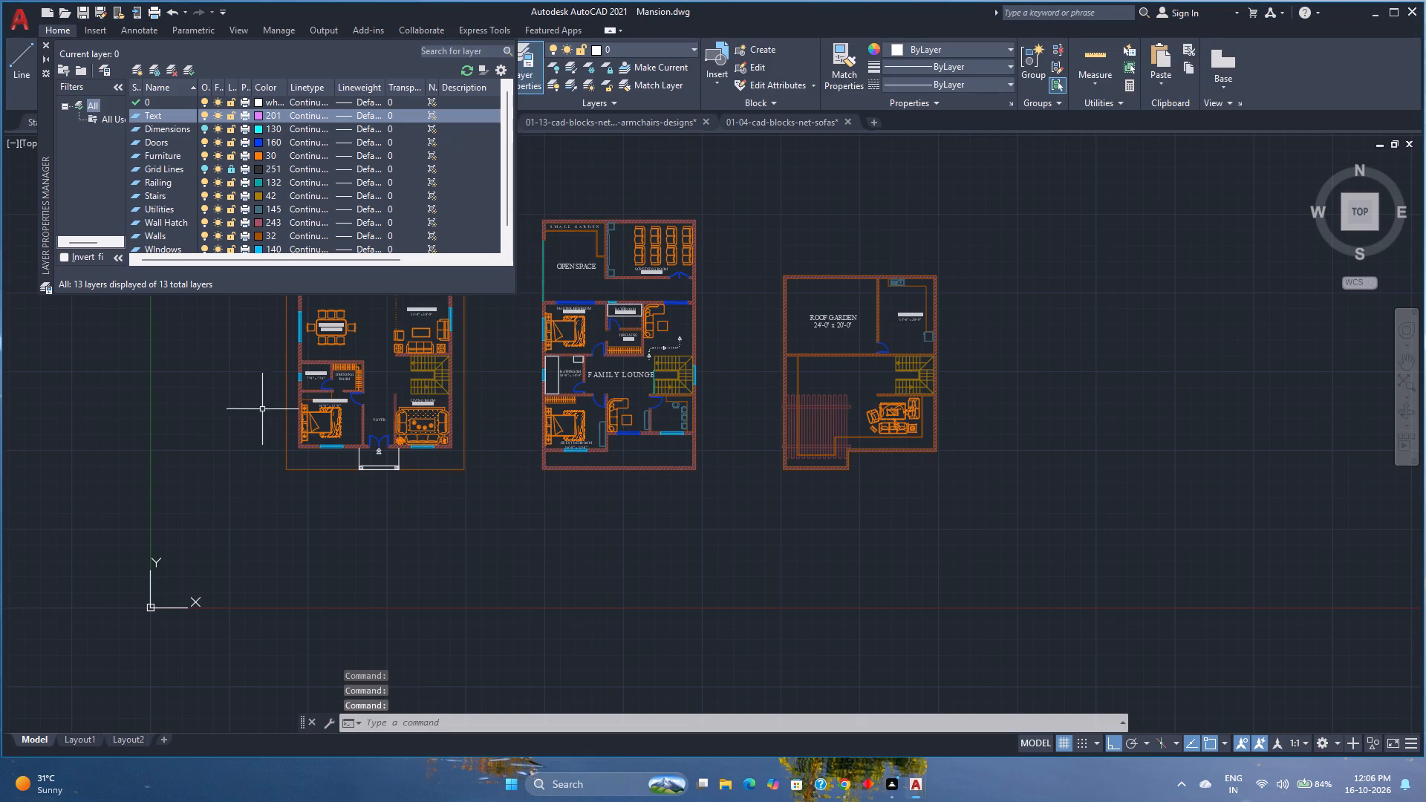
pyautogui.click(47, 45)
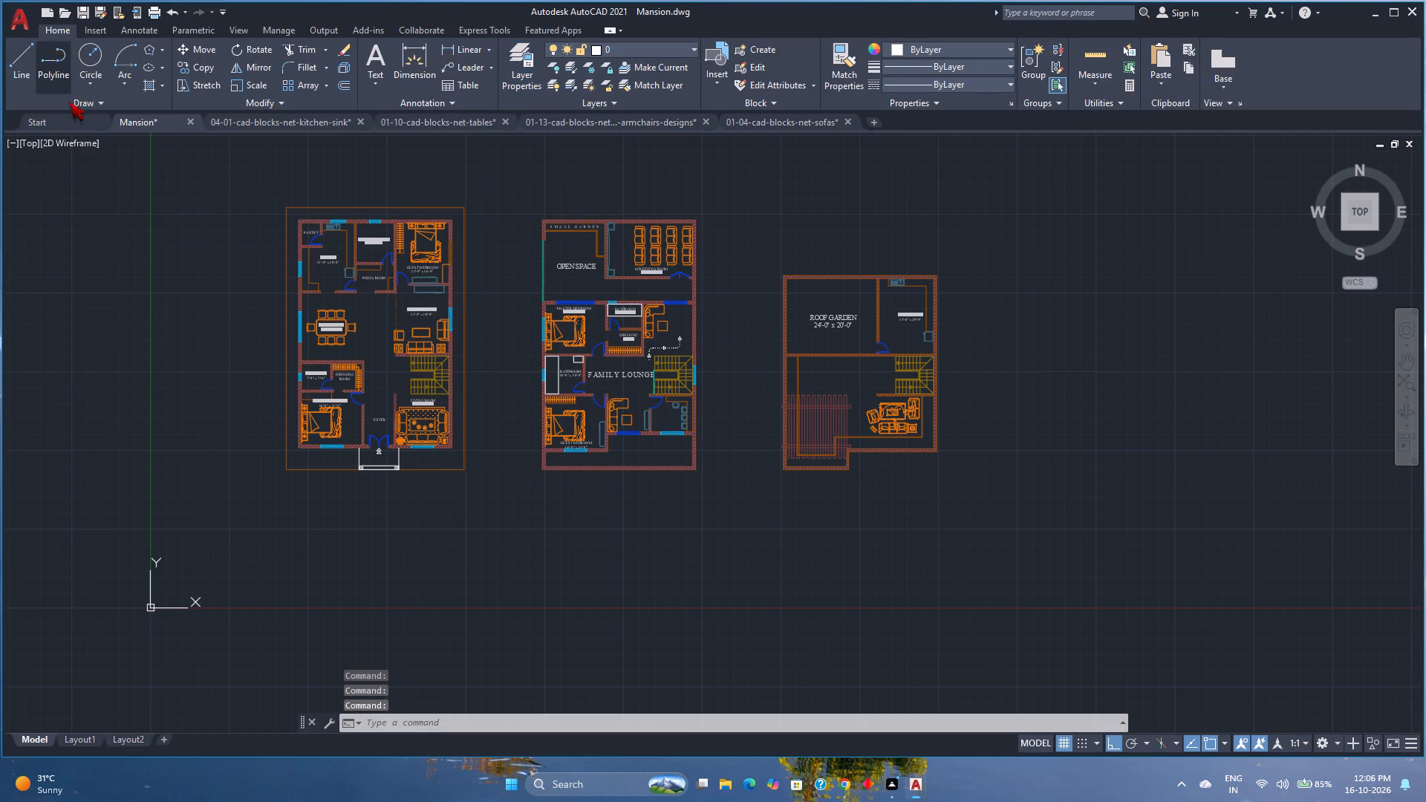
# Select all room labels similar to the Dining Room label and assign them to the Text layer.
pyautogui.scroll(2, 299, 333)
pyautogui.click(350, 314)
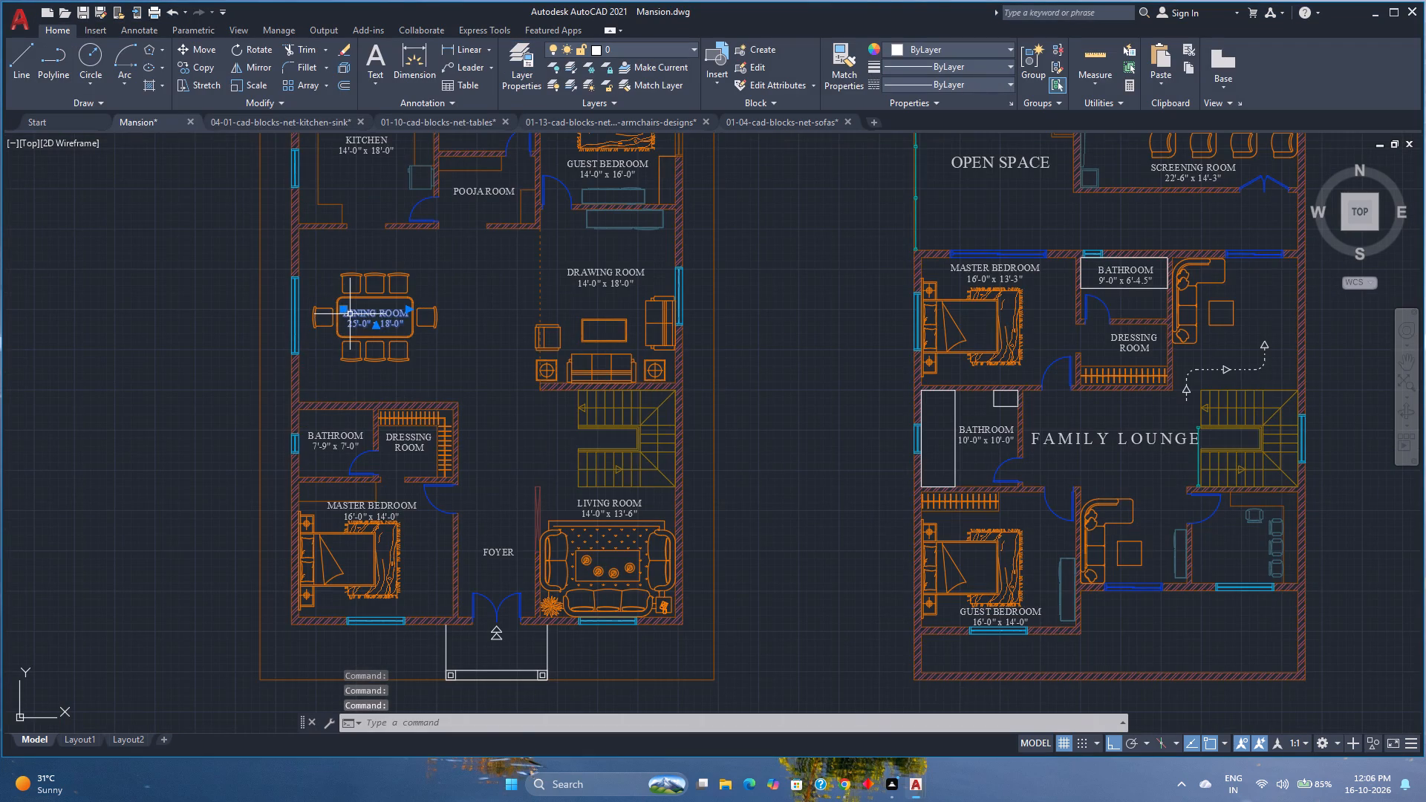
pyautogui.rightClick(350, 314)
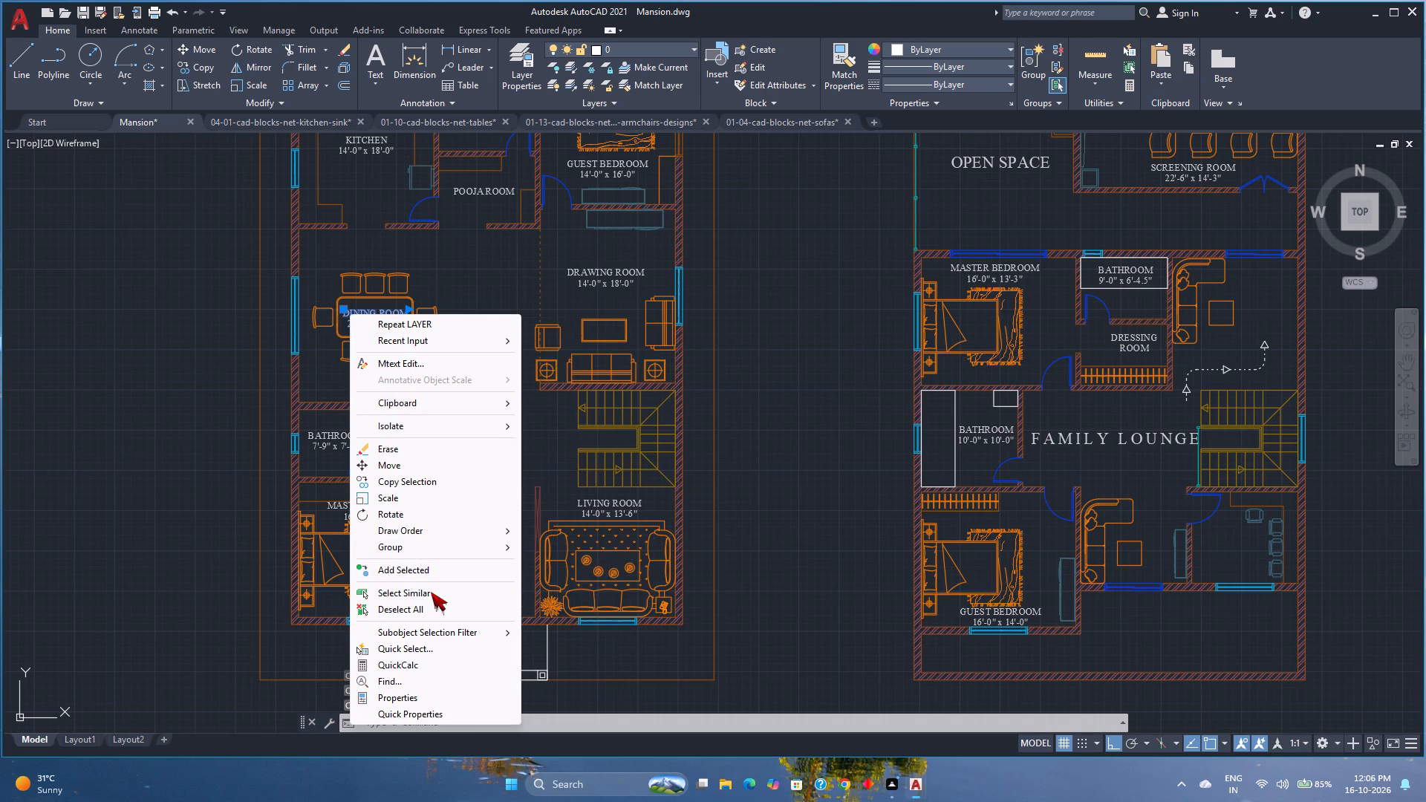
pyautogui.click(431, 592)
pyautogui.scroll(-1, 493, 461)
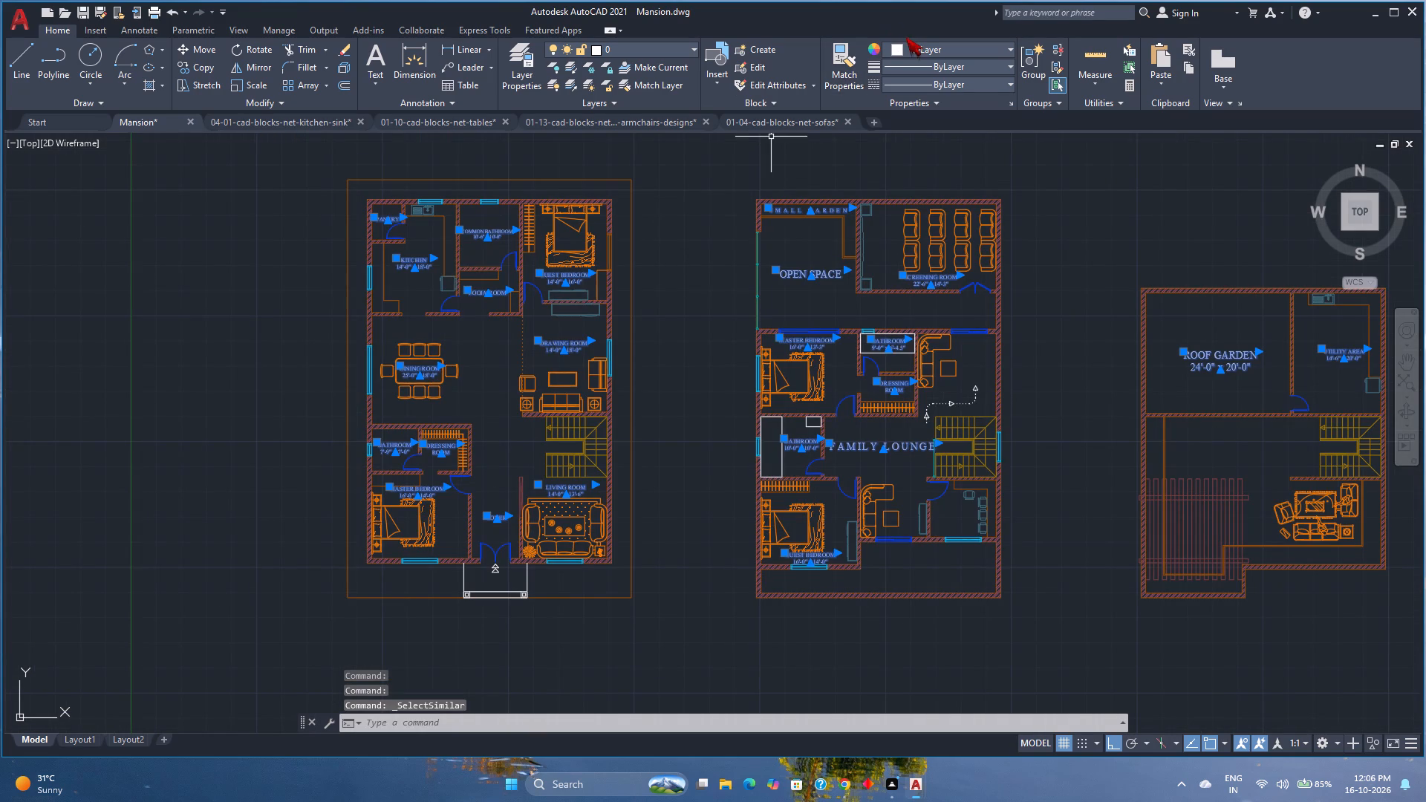
pyautogui.click(677, 47)
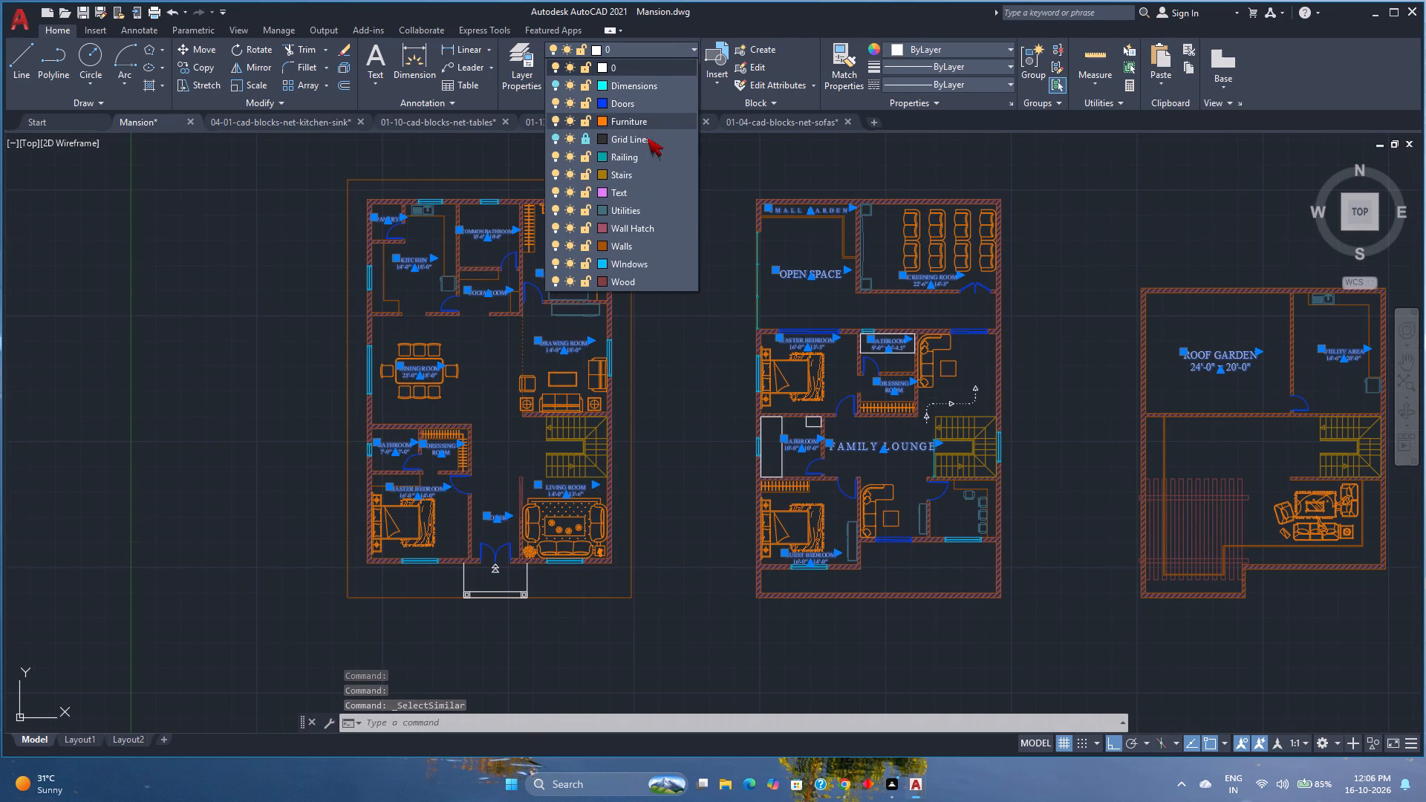
pyautogui.click(639, 192)
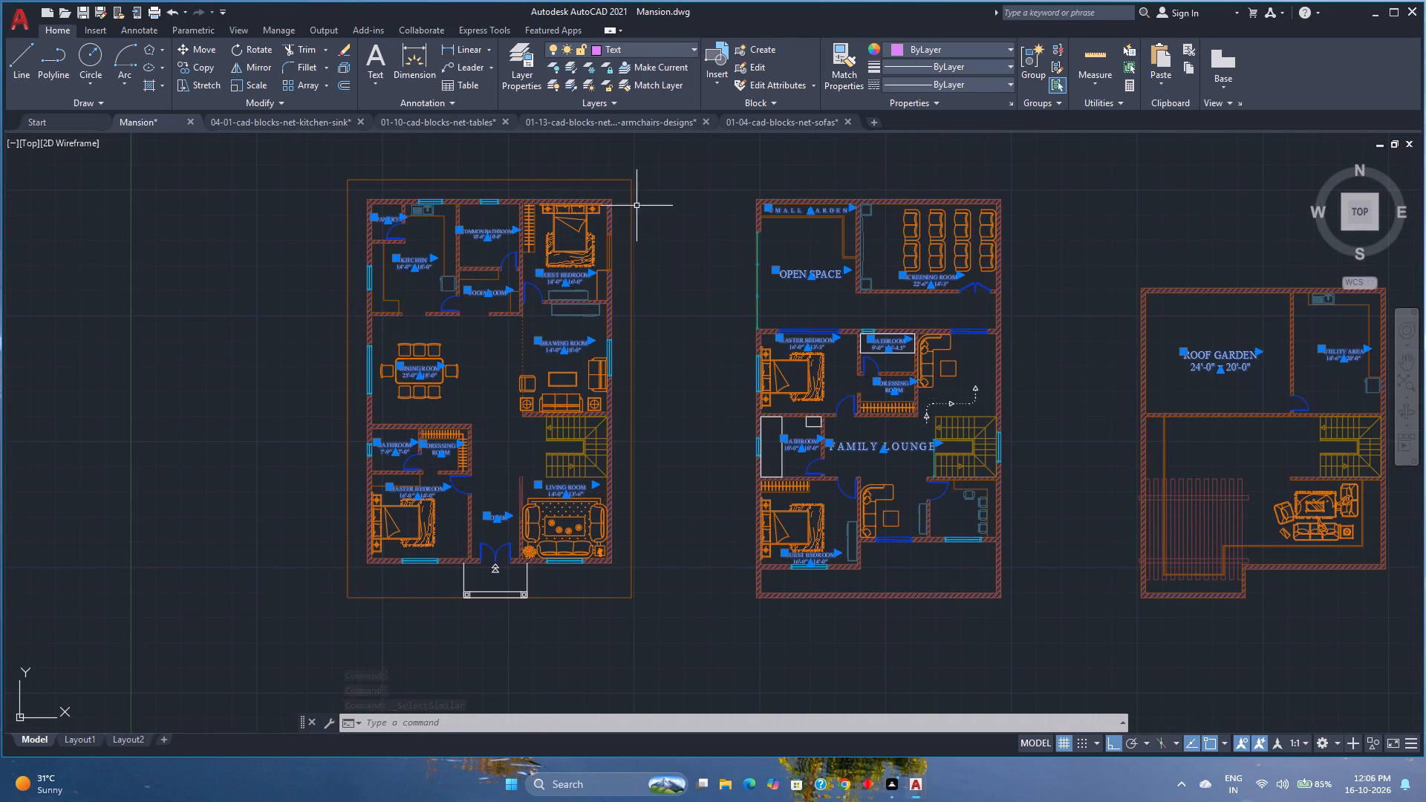
pyautogui.press('Escape')
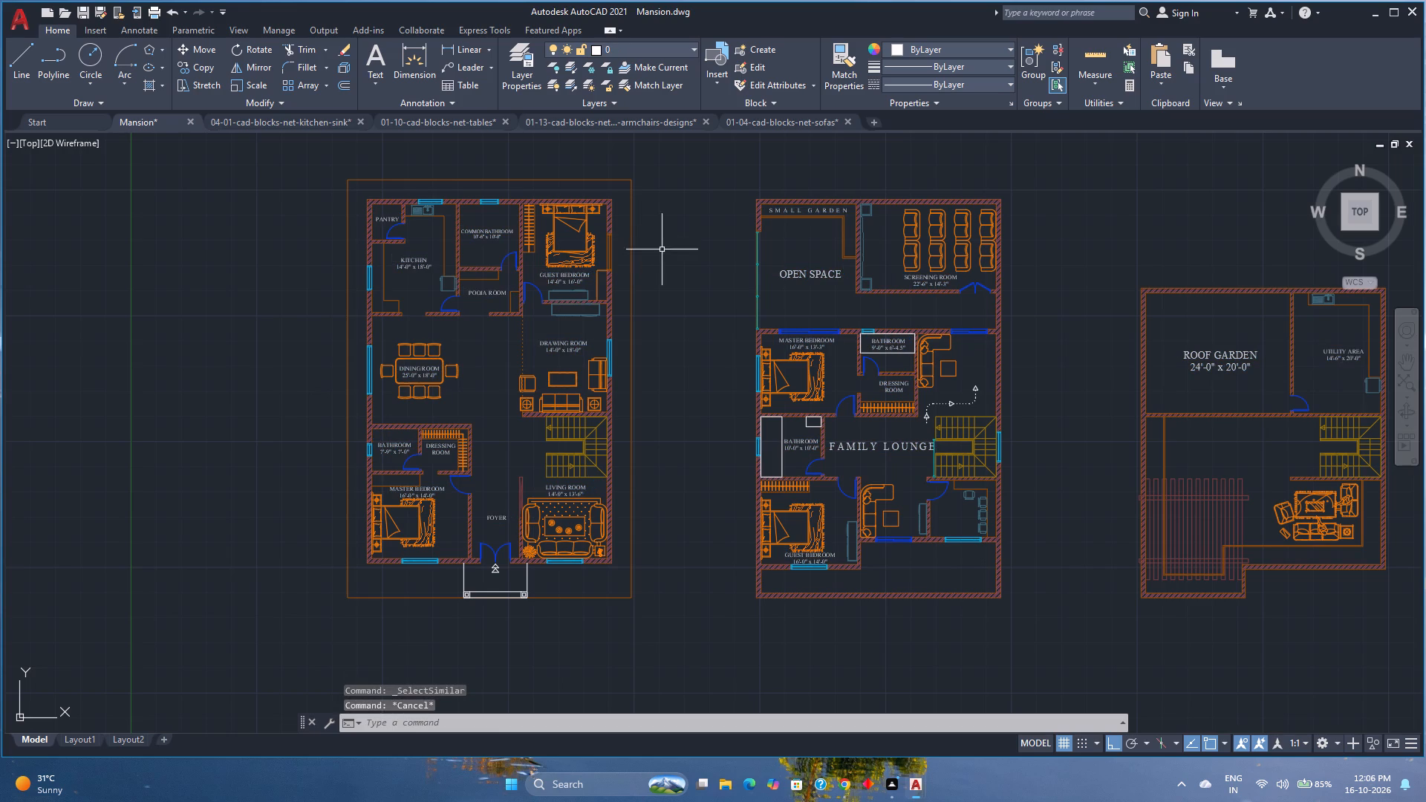
# Select all labels similar to the Drawing Room label and reapply the ByLayer colour and the Text layer.
pyautogui.scroll(1, 645, 322)
pyautogui.scroll(3, 509, 382)
pyautogui.scroll(-2, 507, 377)
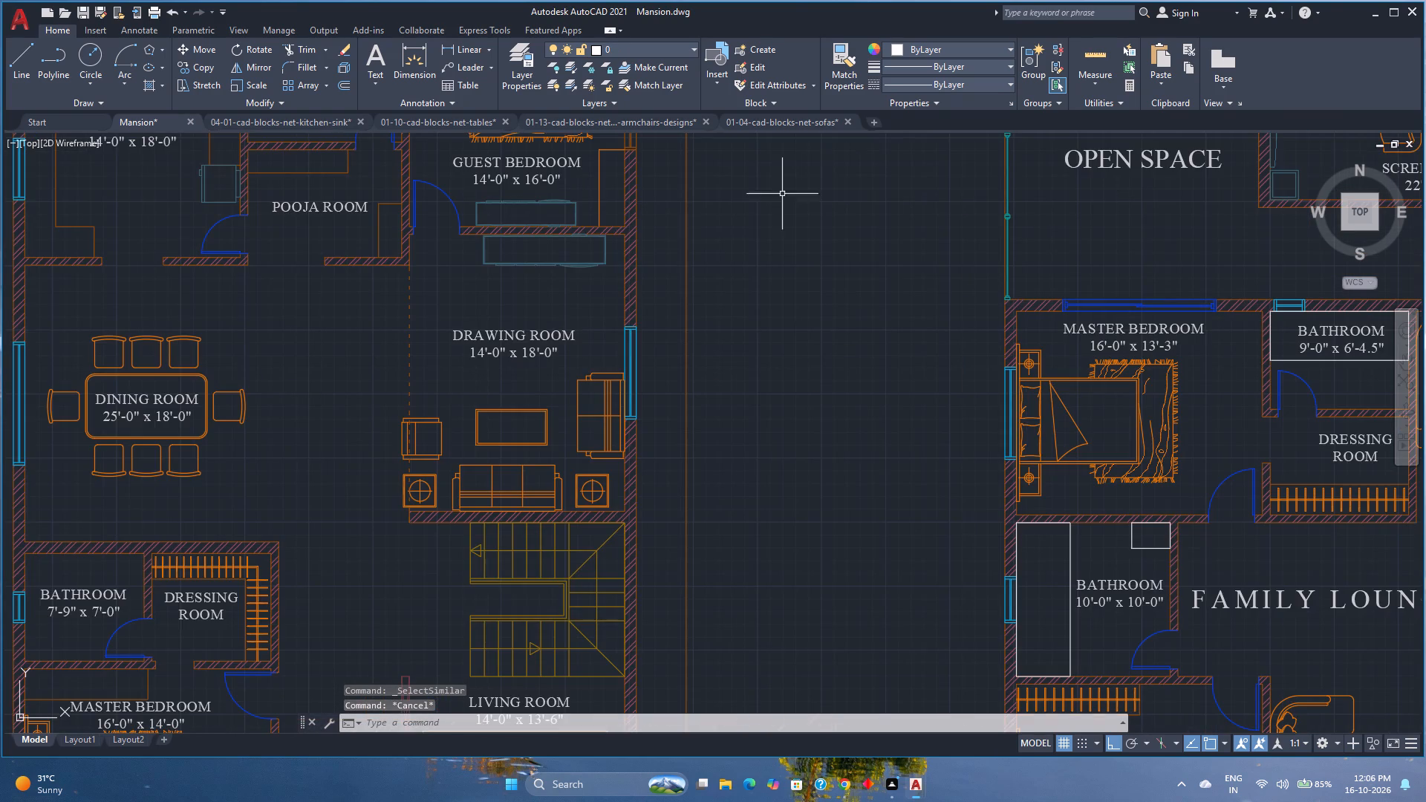
pyautogui.click(553, 330)
pyautogui.rightClick(553, 330)
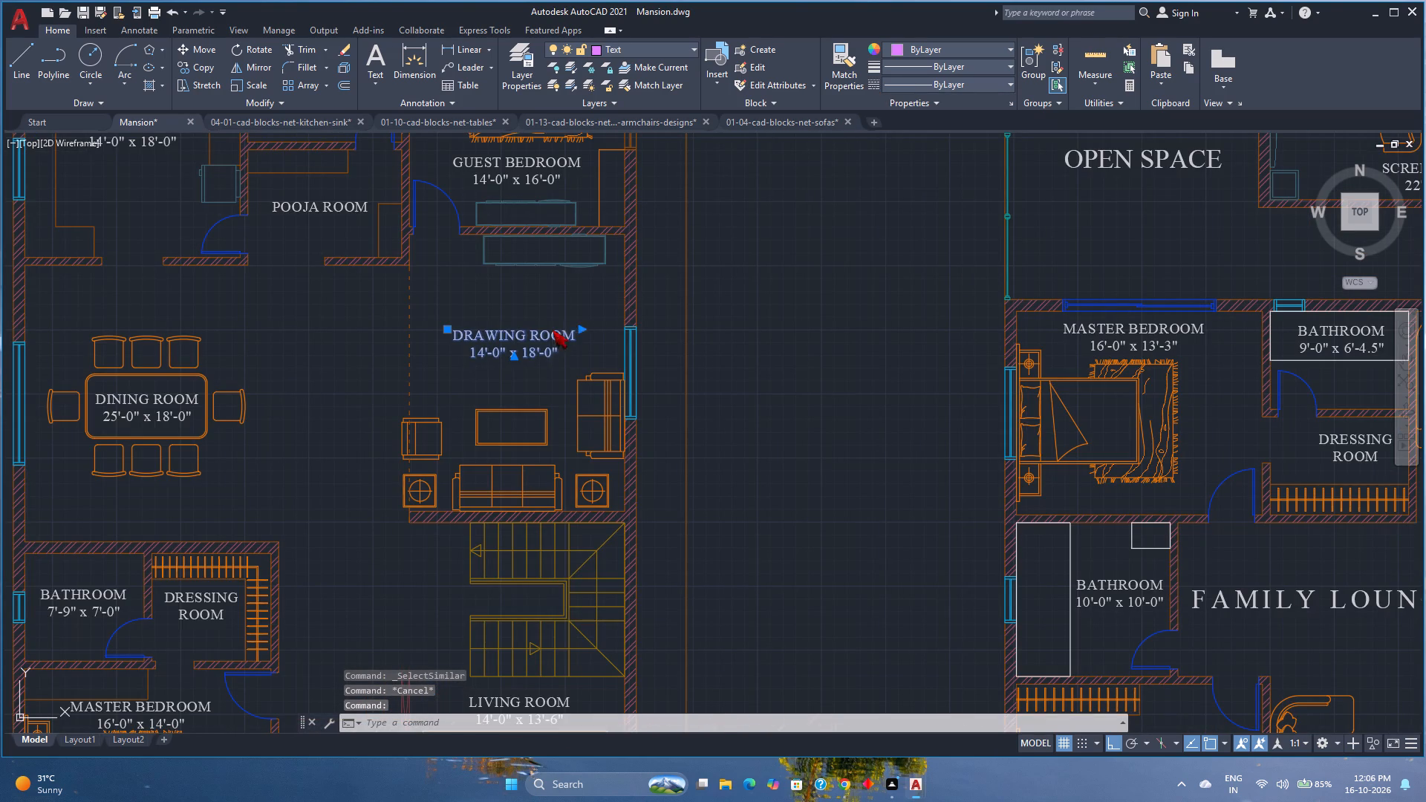
pyautogui.click(637, 607)
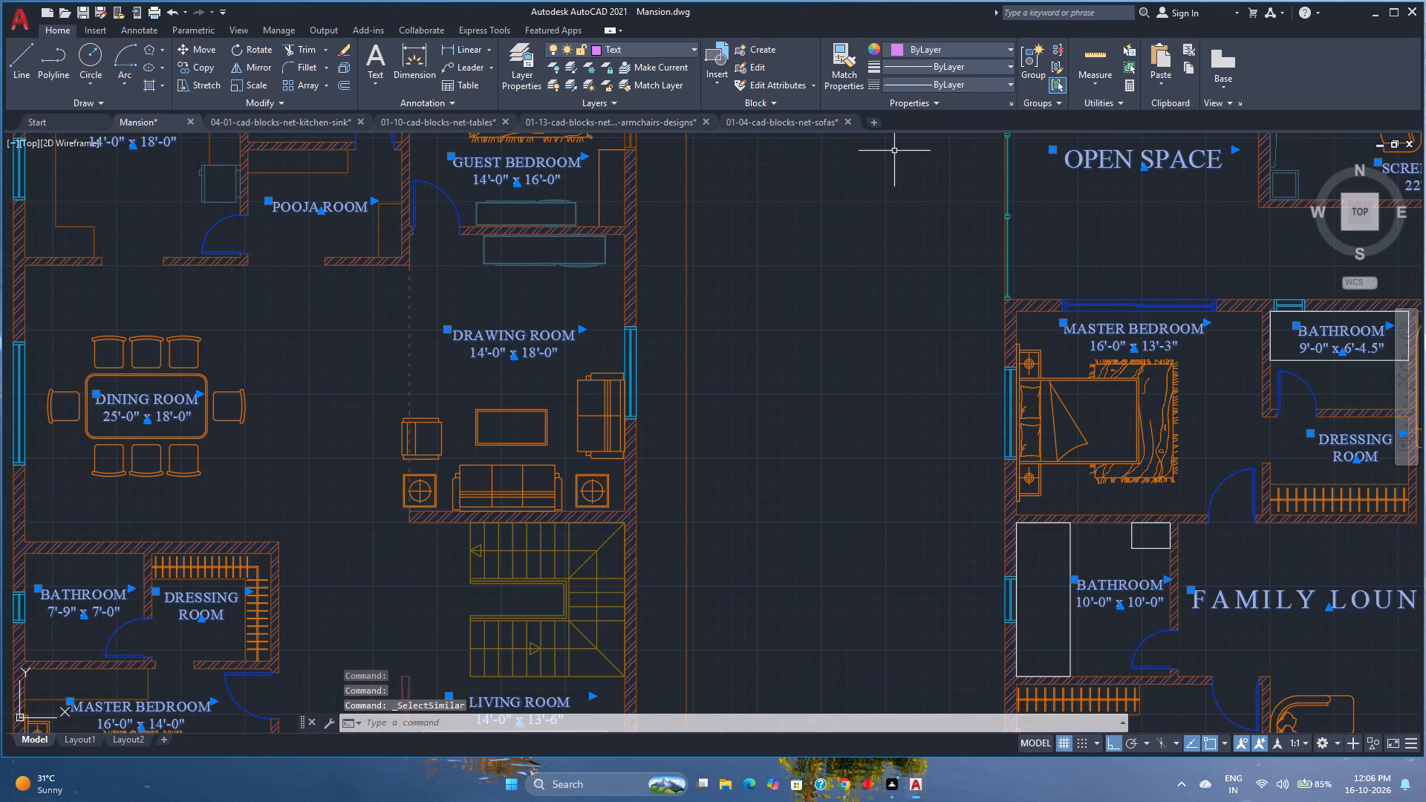
pyautogui.click(917, 47)
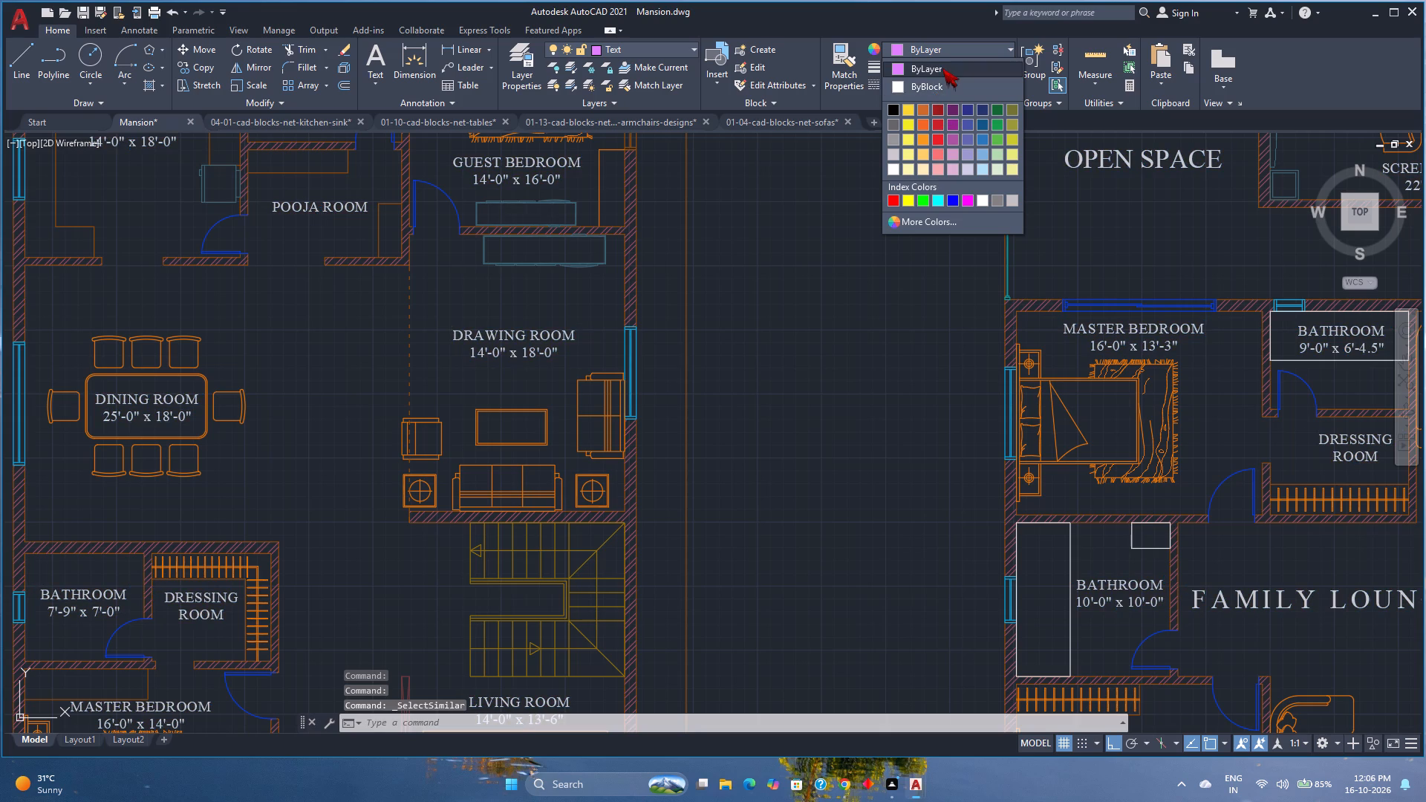
pyautogui.click(942, 68)
pyautogui.click(660, 52)
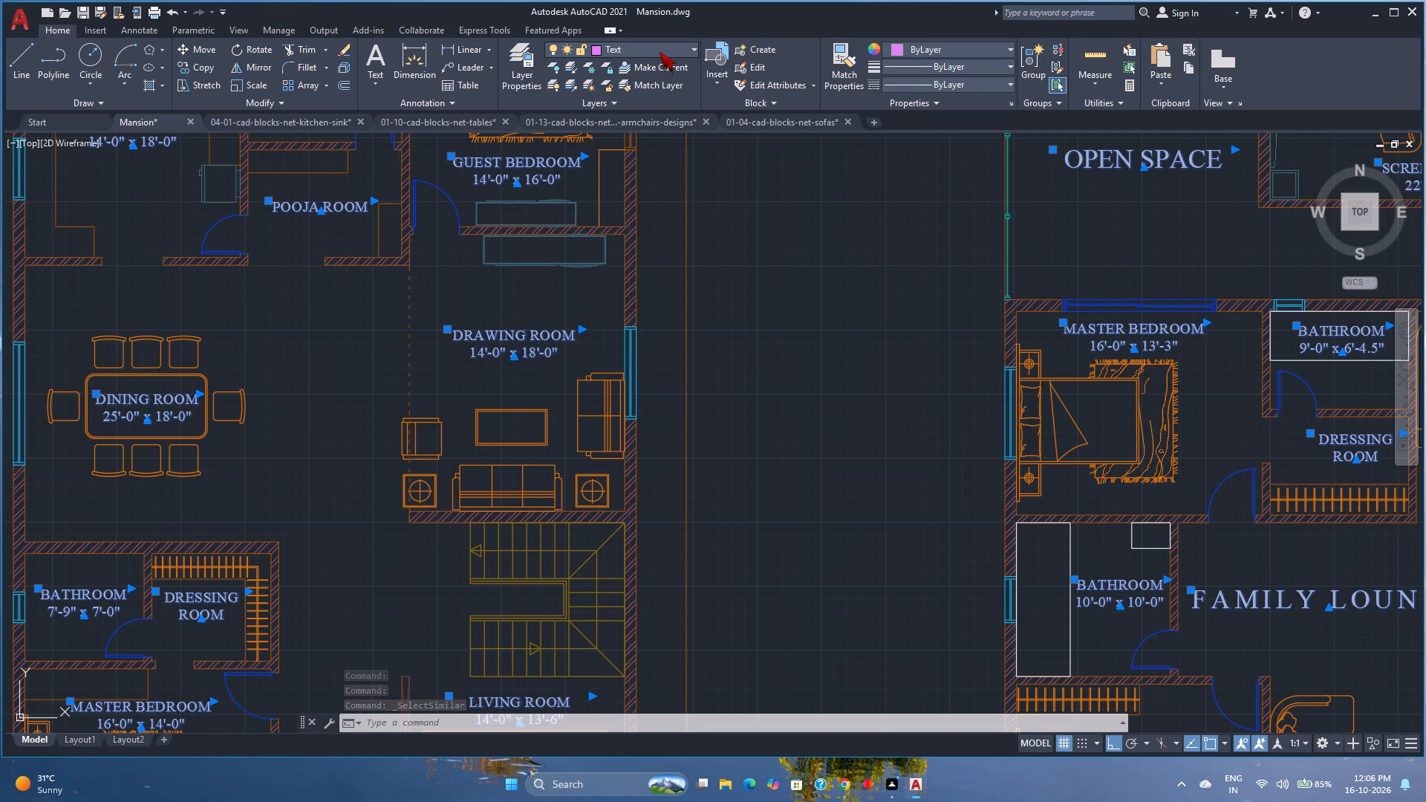
pyautogui.click(638, 196)
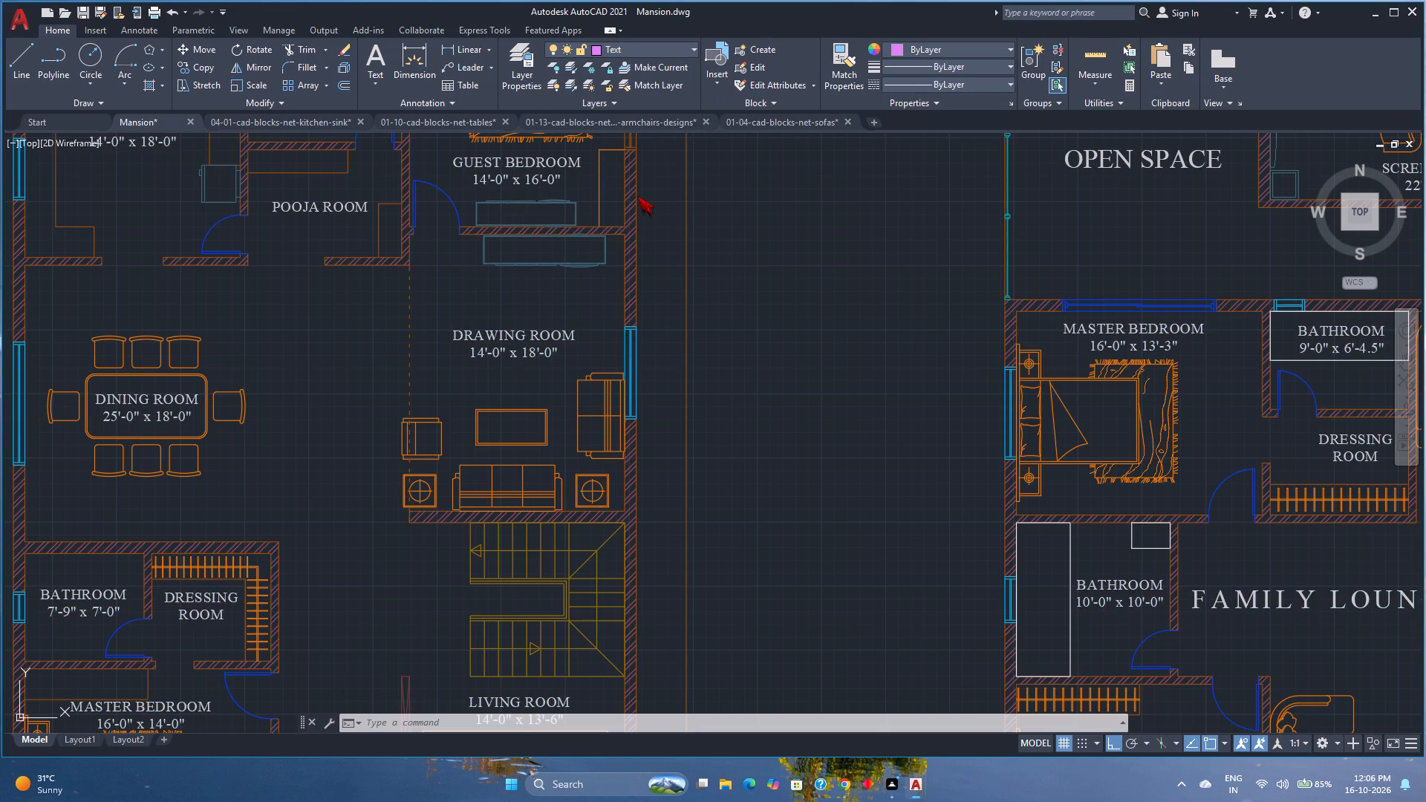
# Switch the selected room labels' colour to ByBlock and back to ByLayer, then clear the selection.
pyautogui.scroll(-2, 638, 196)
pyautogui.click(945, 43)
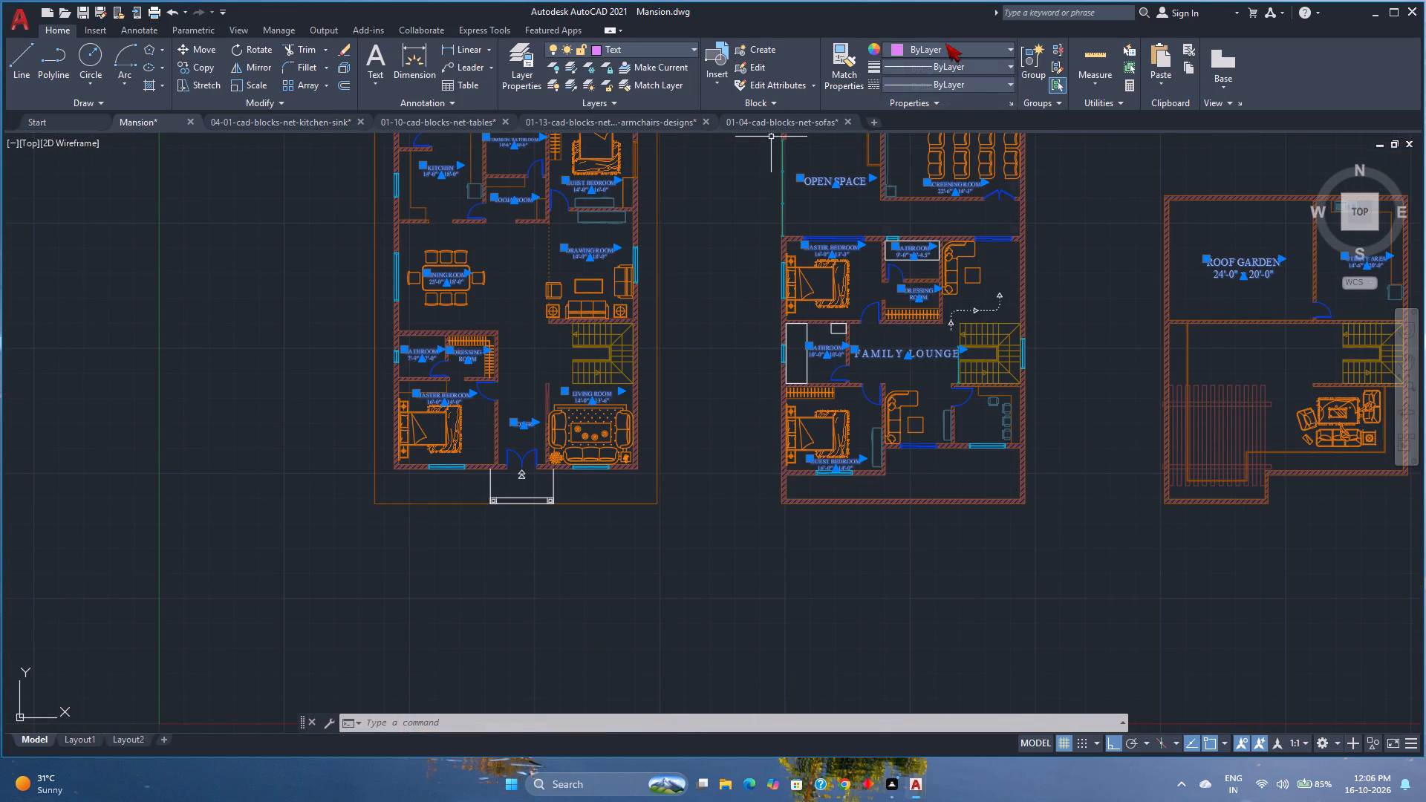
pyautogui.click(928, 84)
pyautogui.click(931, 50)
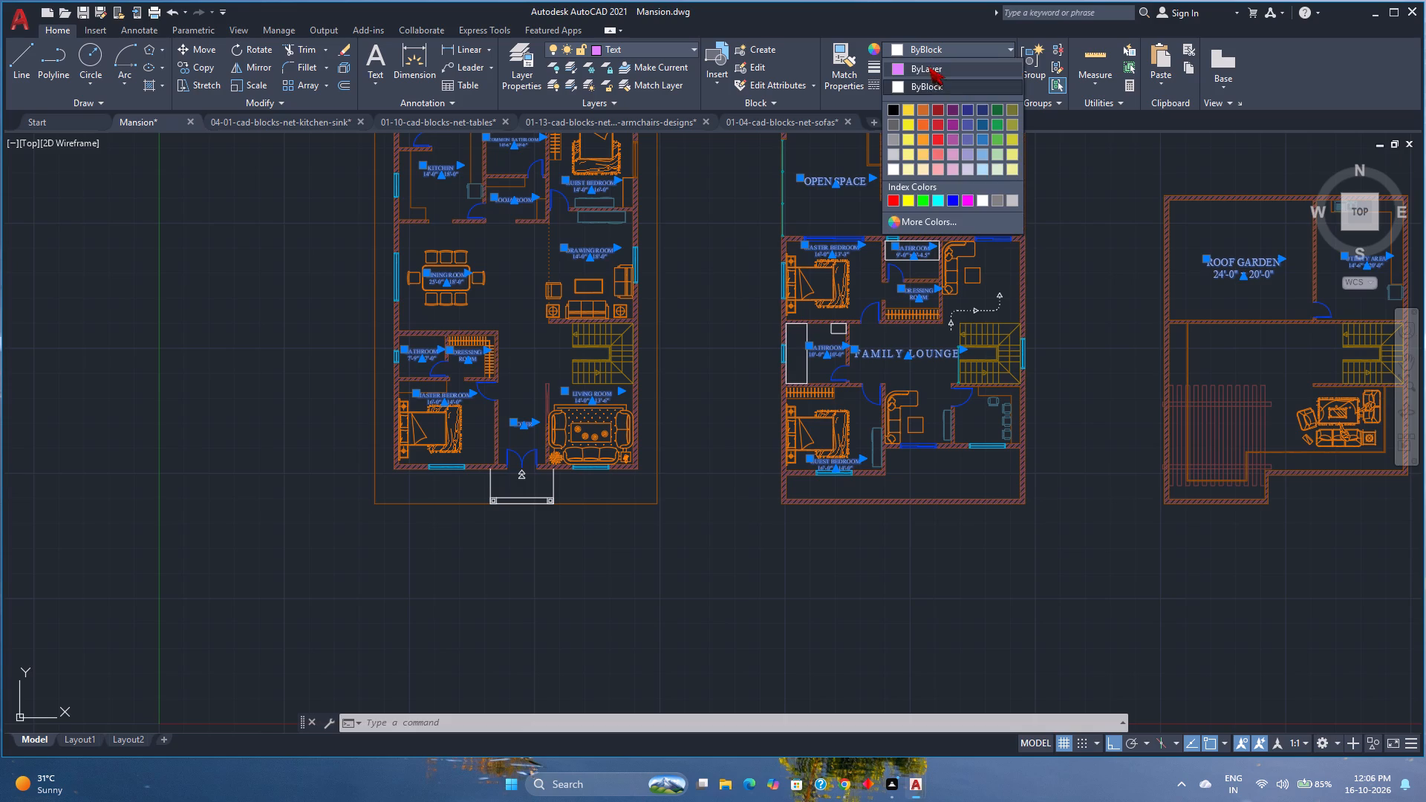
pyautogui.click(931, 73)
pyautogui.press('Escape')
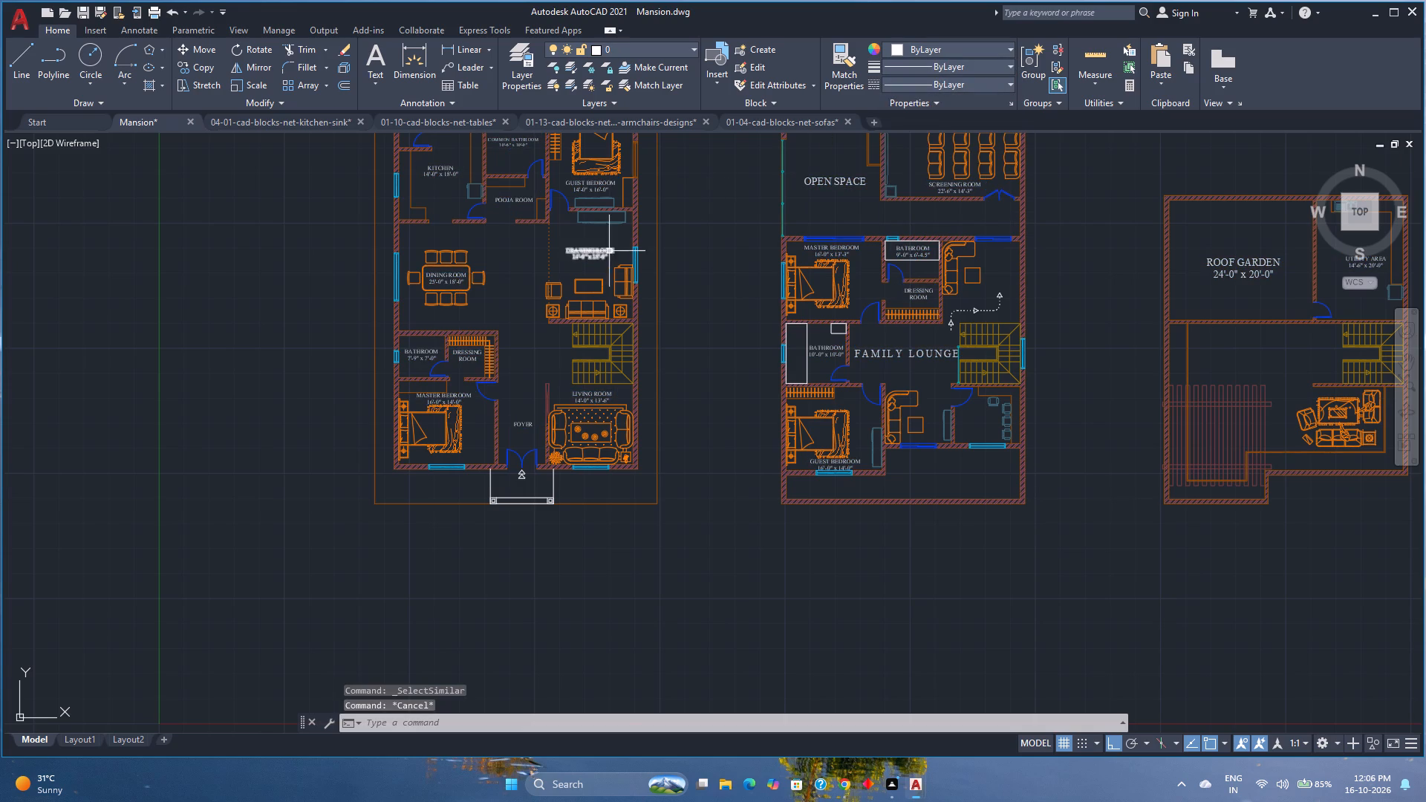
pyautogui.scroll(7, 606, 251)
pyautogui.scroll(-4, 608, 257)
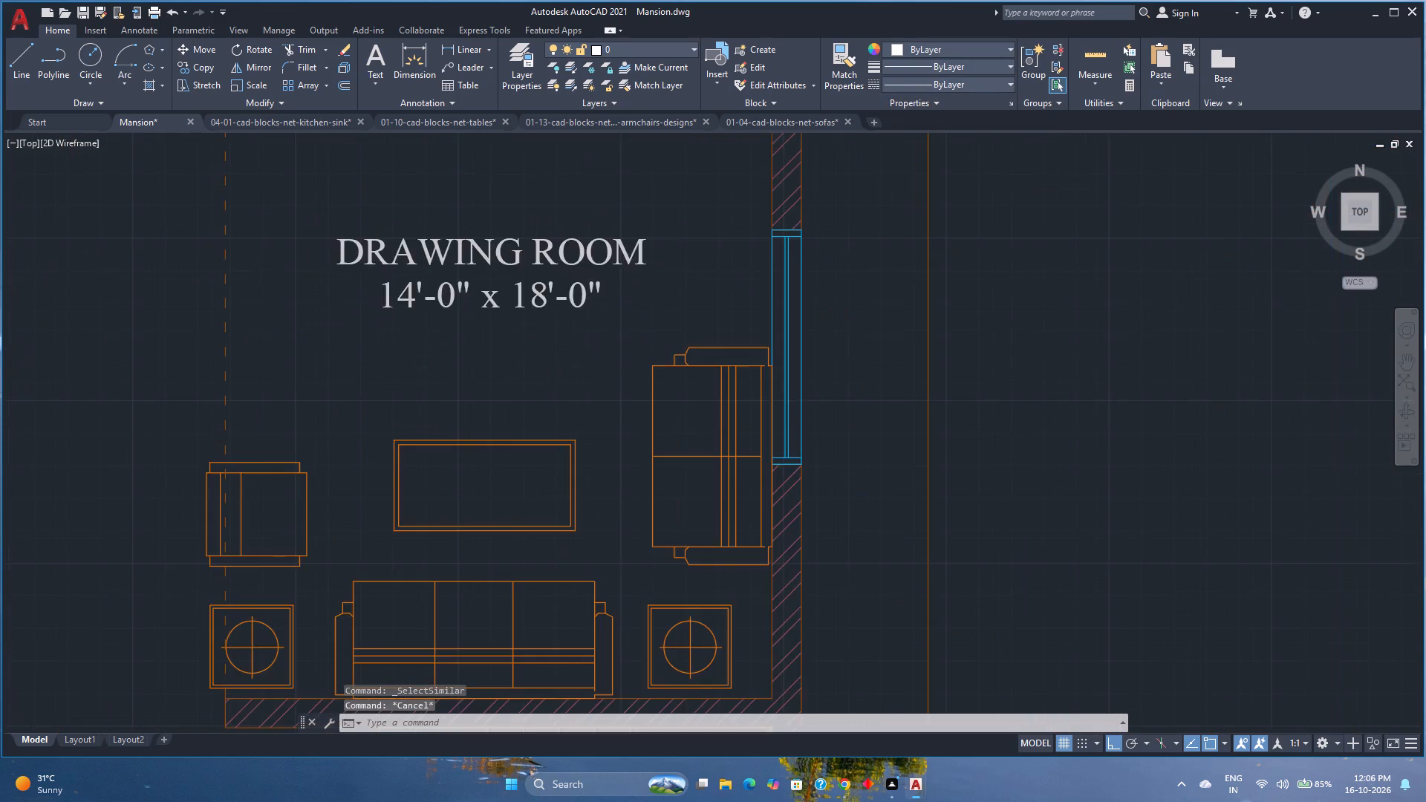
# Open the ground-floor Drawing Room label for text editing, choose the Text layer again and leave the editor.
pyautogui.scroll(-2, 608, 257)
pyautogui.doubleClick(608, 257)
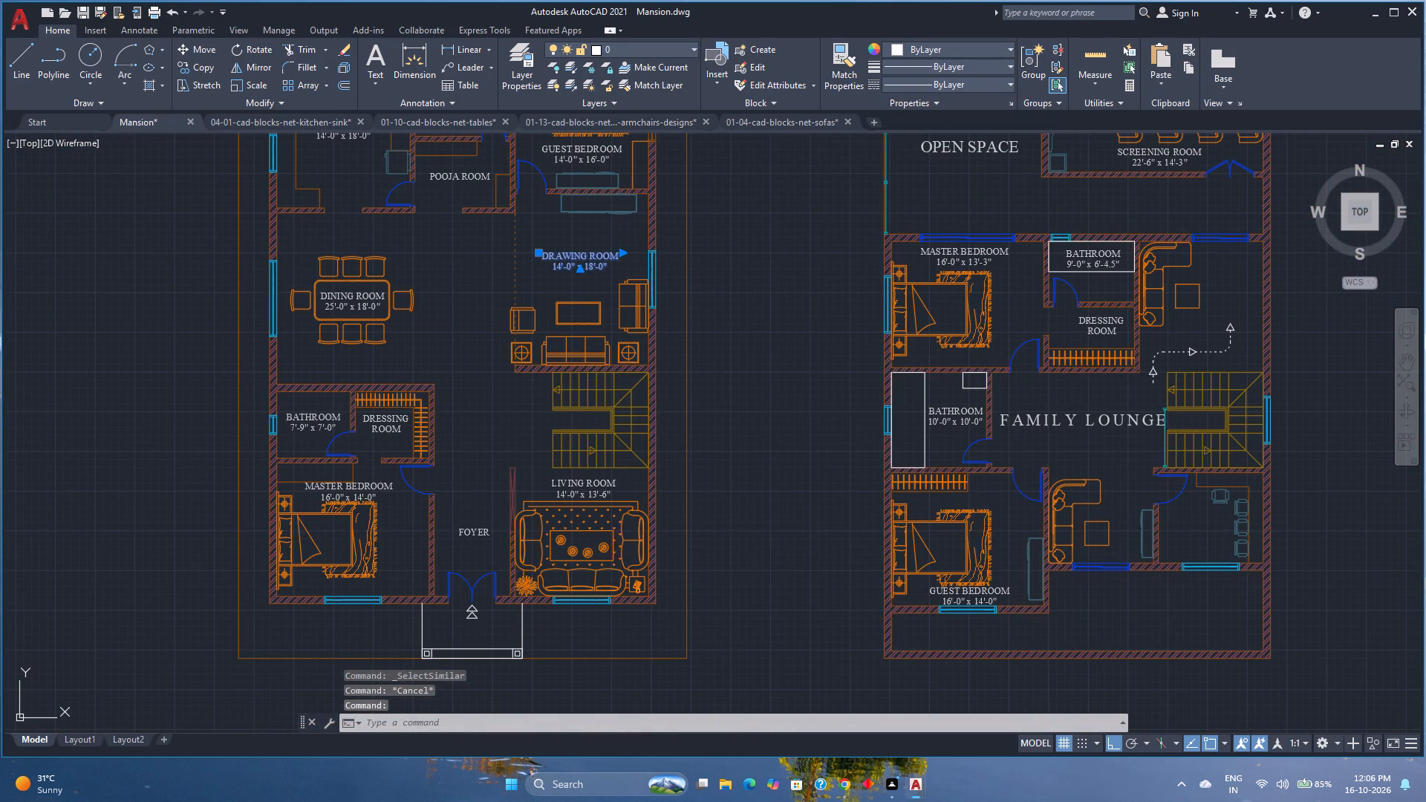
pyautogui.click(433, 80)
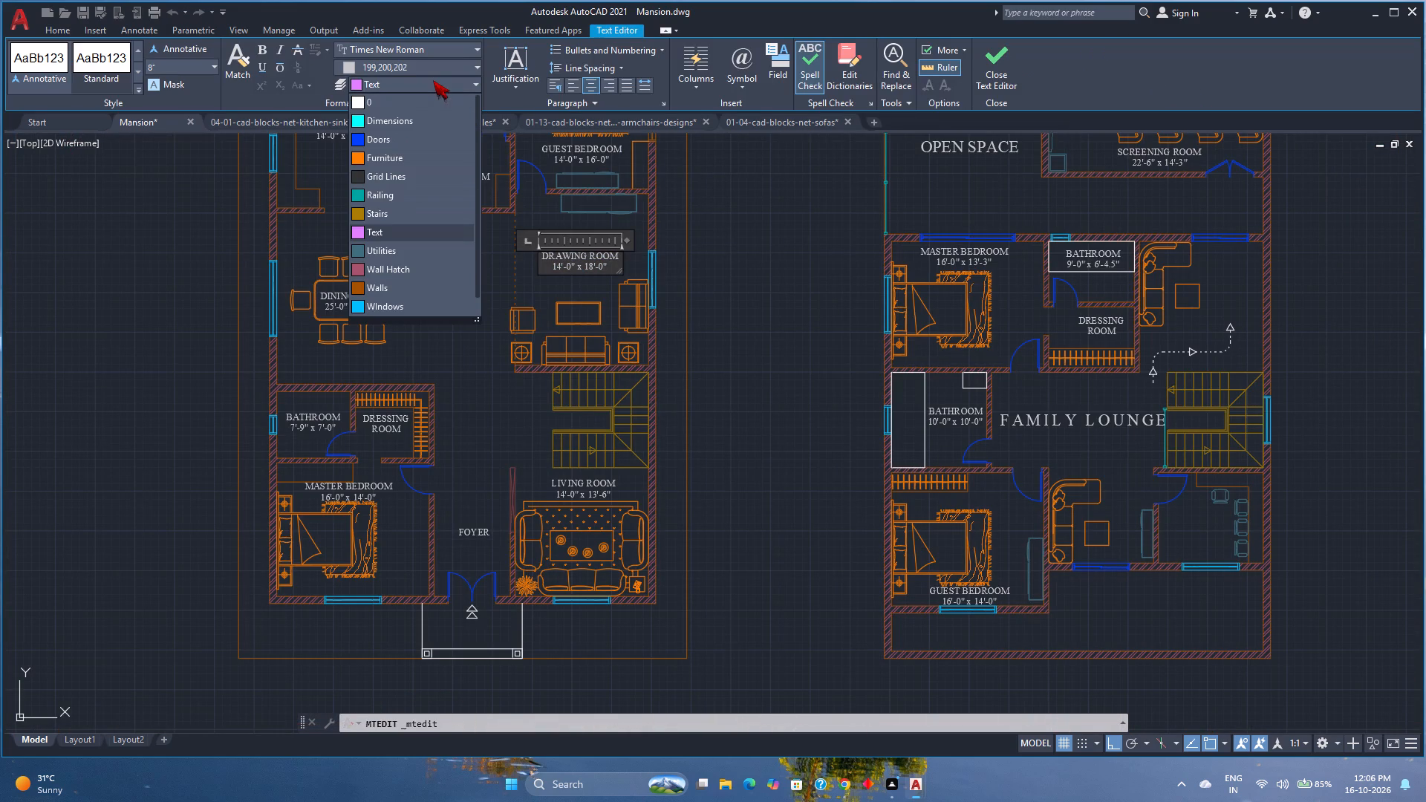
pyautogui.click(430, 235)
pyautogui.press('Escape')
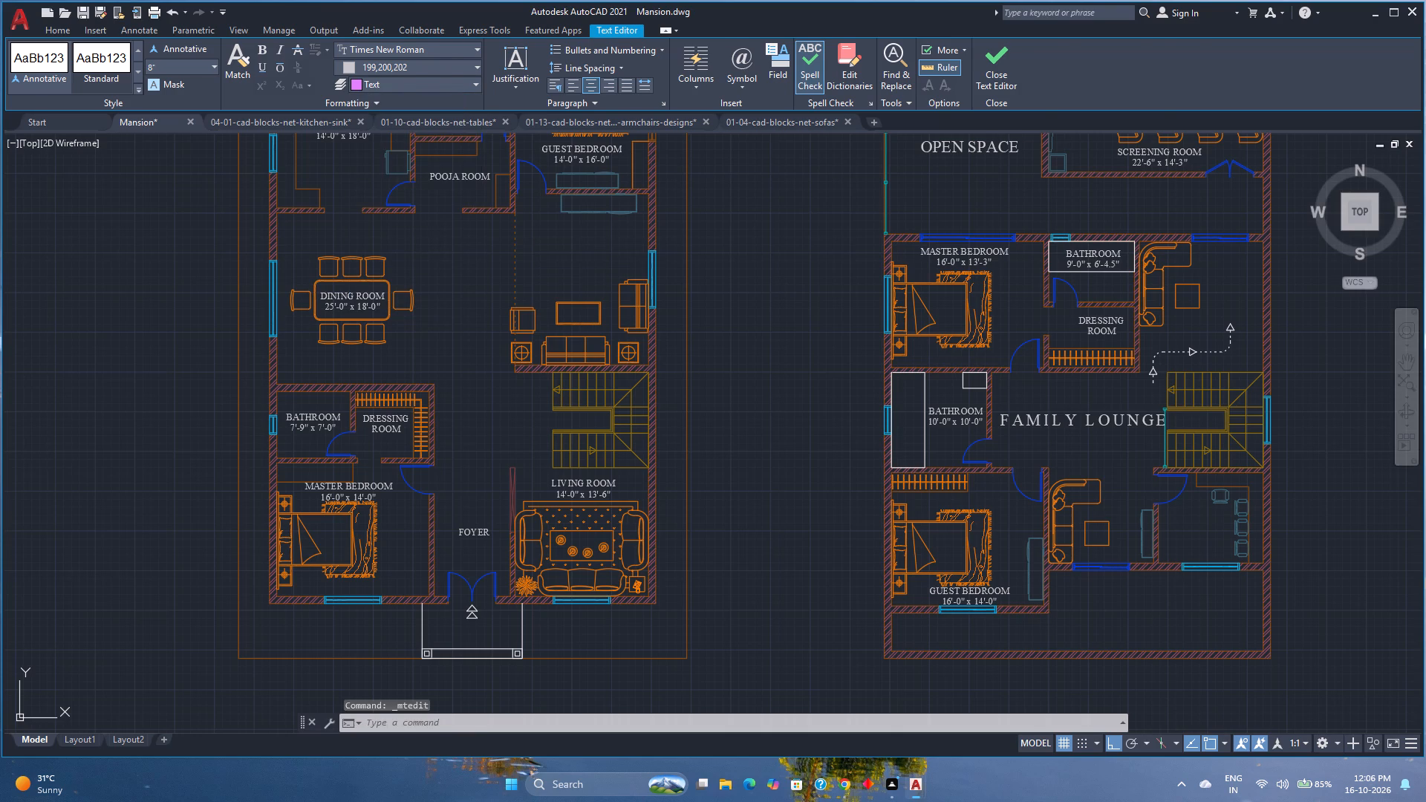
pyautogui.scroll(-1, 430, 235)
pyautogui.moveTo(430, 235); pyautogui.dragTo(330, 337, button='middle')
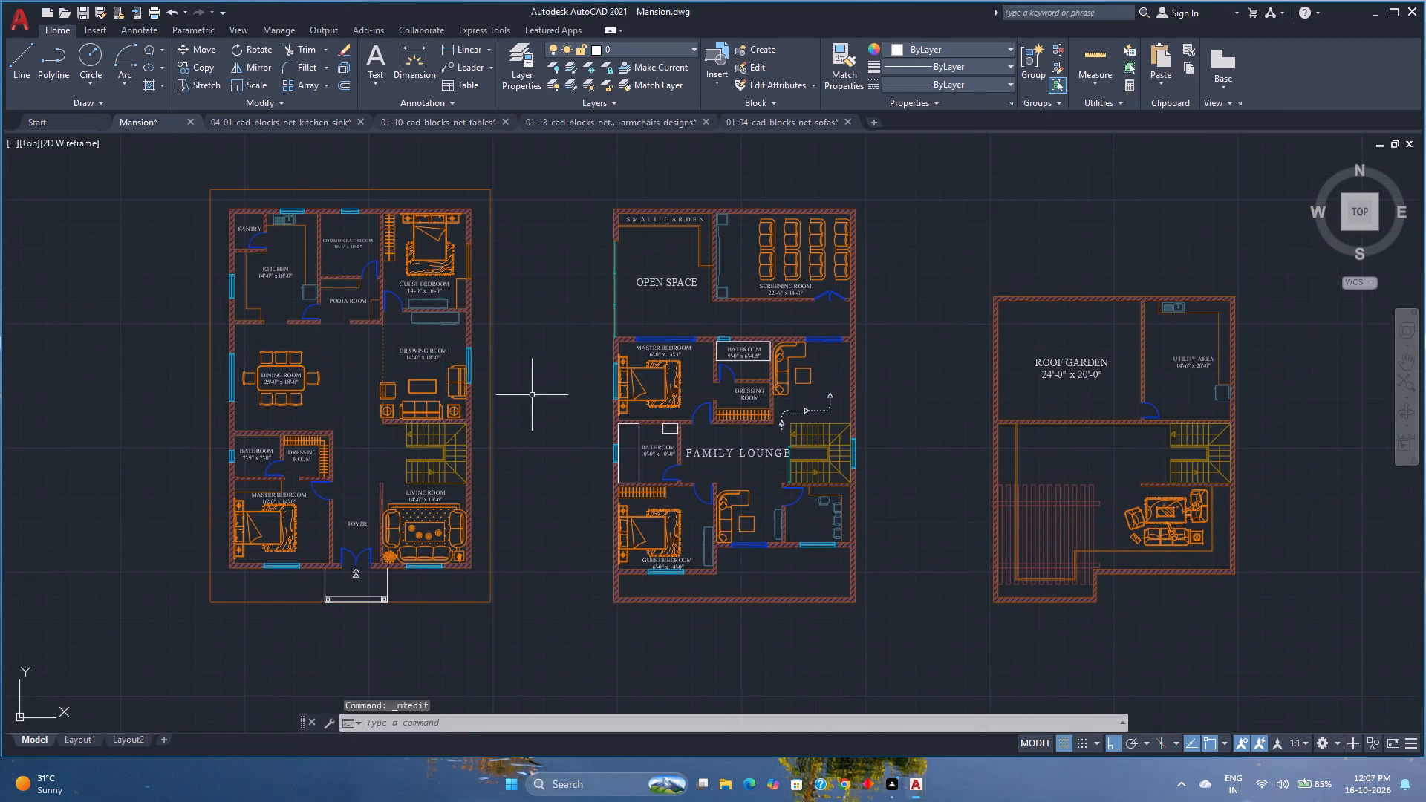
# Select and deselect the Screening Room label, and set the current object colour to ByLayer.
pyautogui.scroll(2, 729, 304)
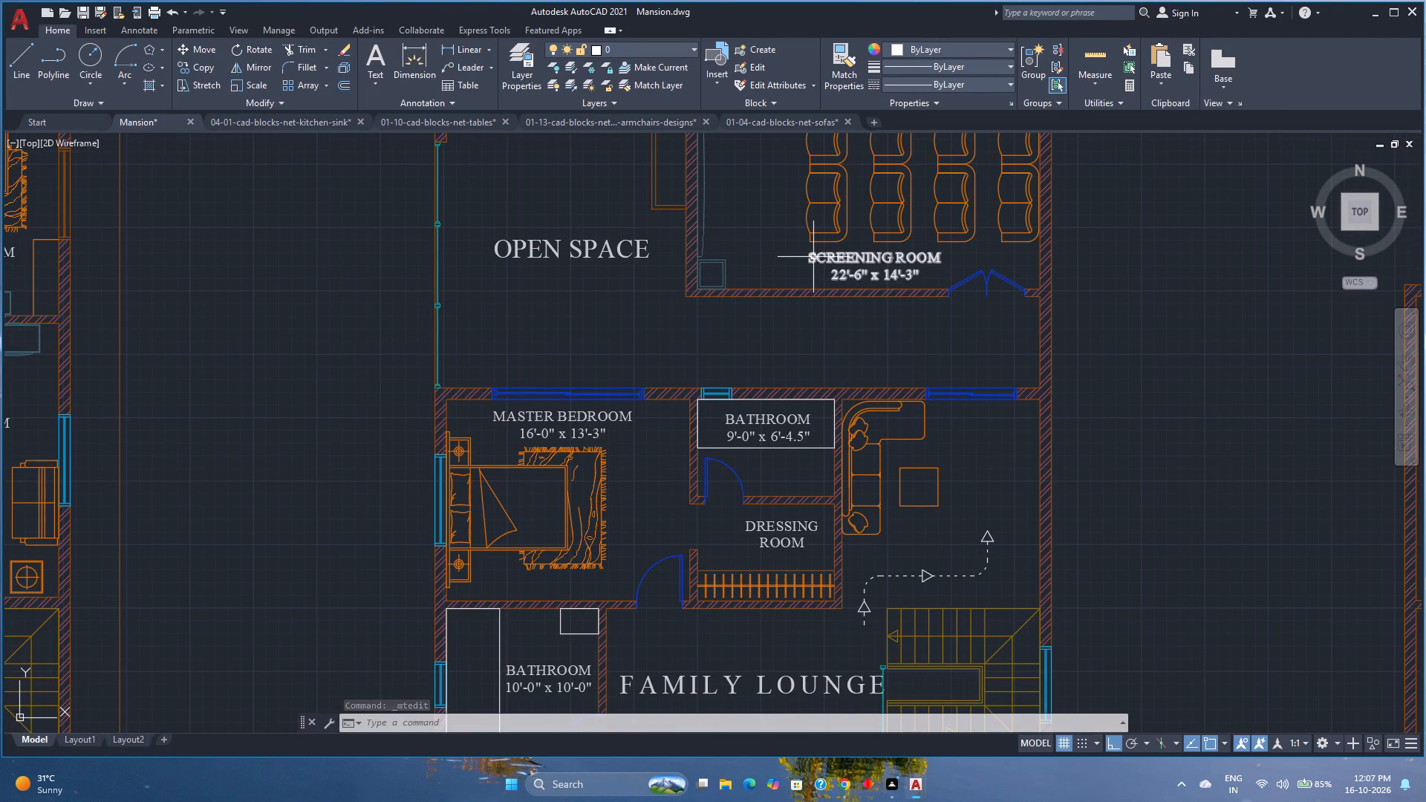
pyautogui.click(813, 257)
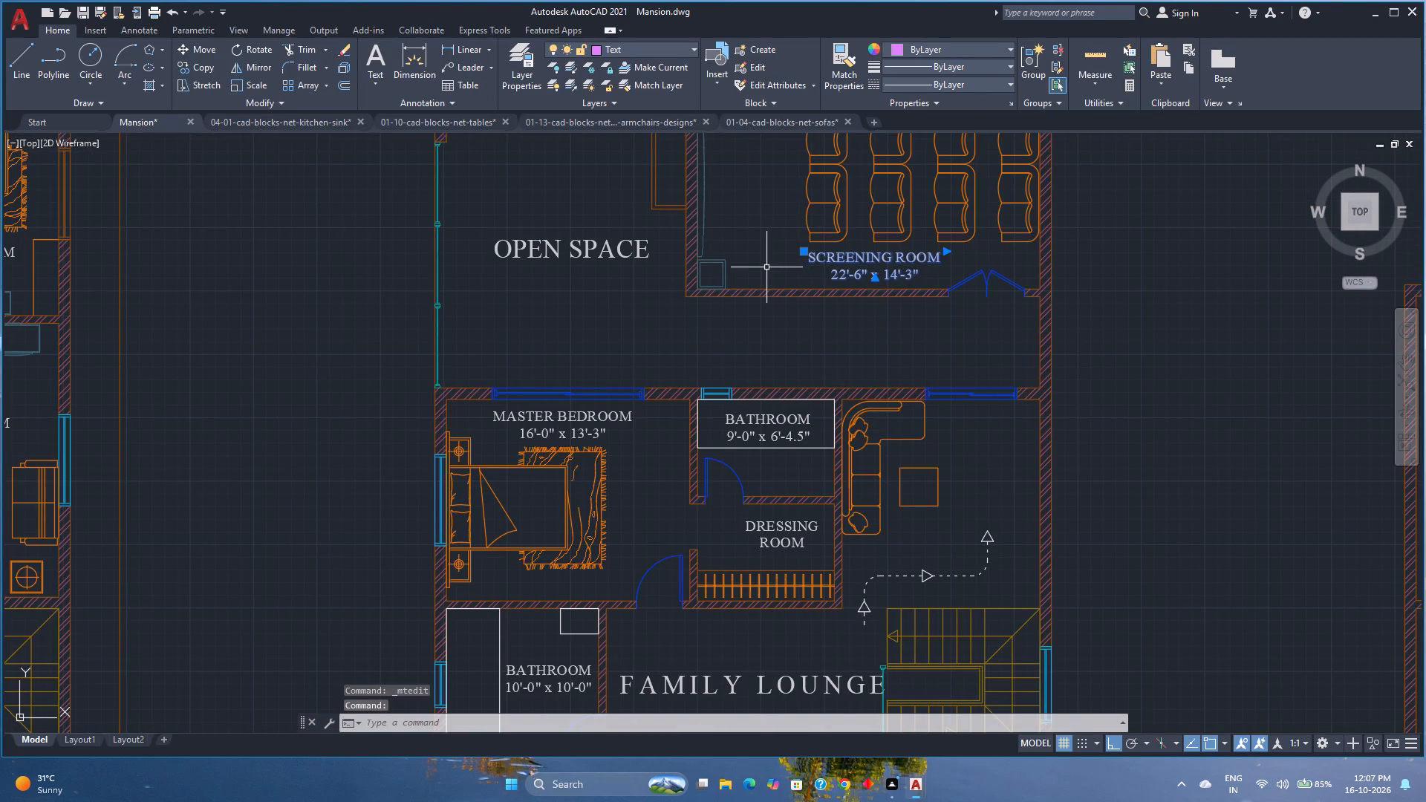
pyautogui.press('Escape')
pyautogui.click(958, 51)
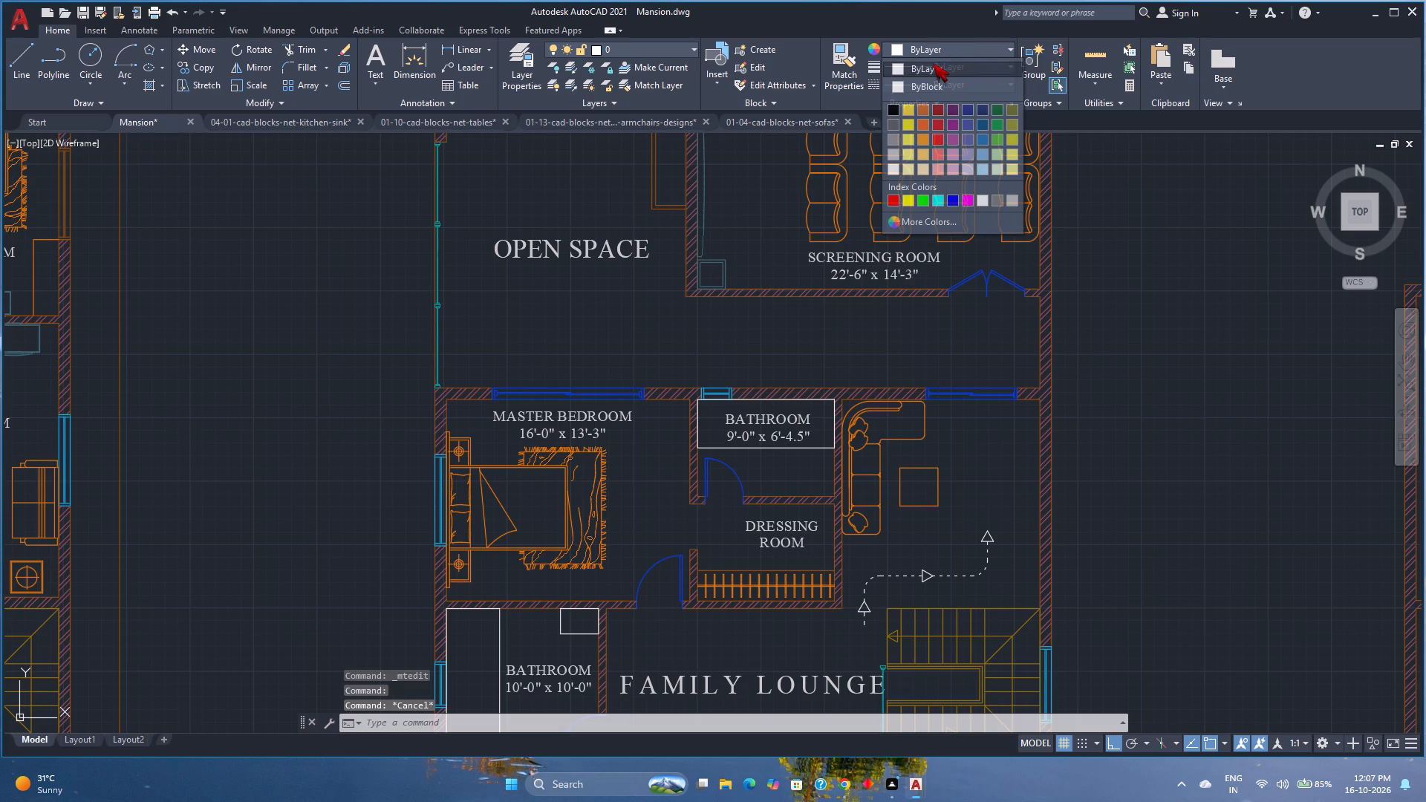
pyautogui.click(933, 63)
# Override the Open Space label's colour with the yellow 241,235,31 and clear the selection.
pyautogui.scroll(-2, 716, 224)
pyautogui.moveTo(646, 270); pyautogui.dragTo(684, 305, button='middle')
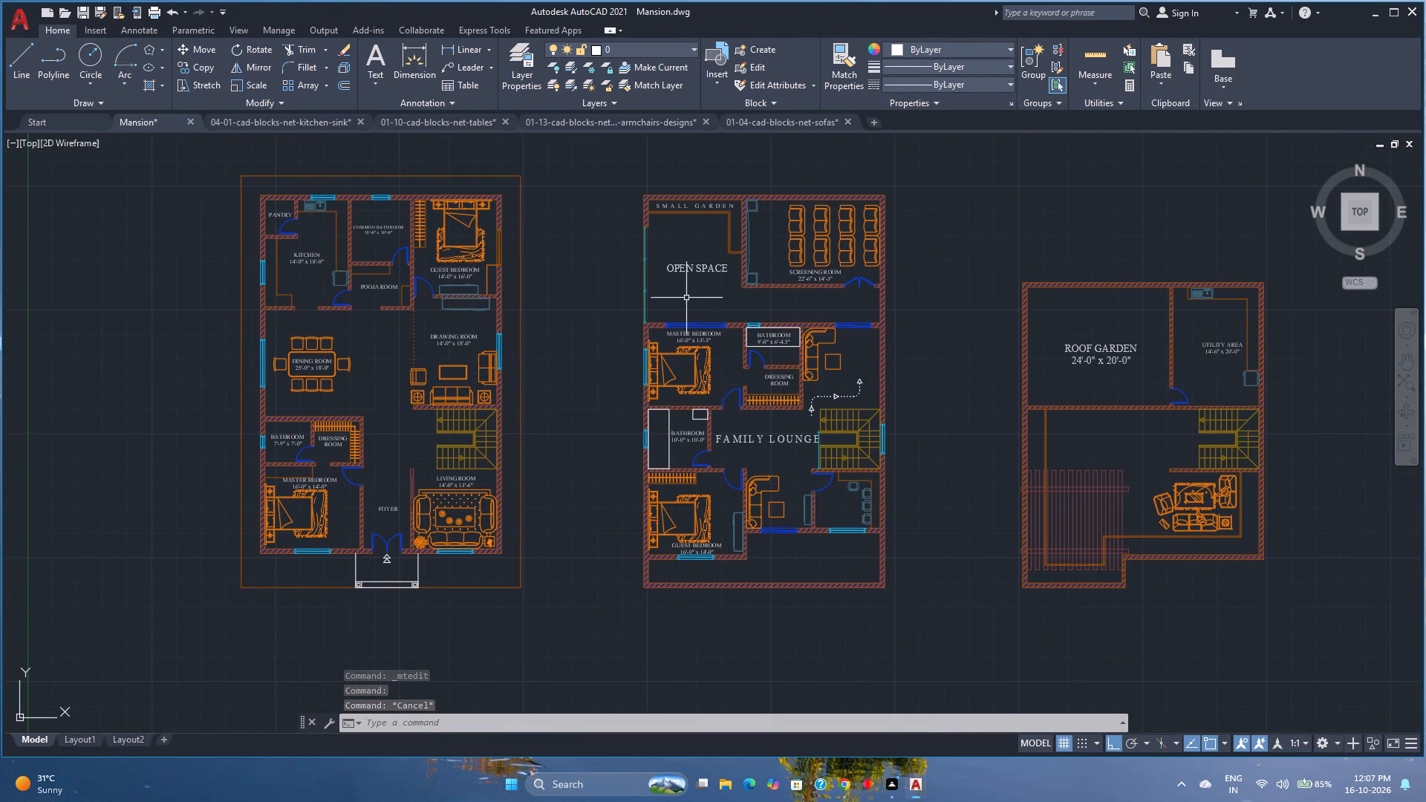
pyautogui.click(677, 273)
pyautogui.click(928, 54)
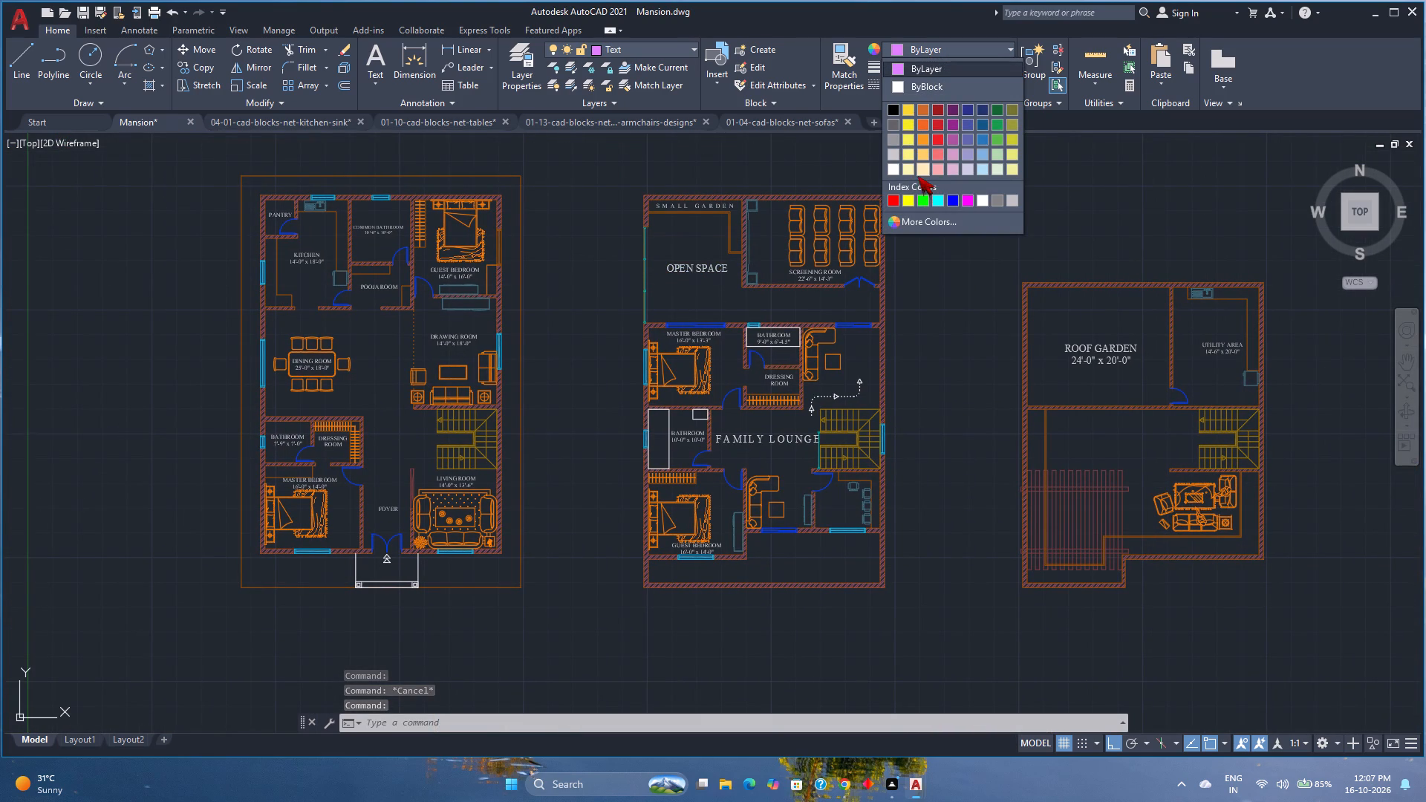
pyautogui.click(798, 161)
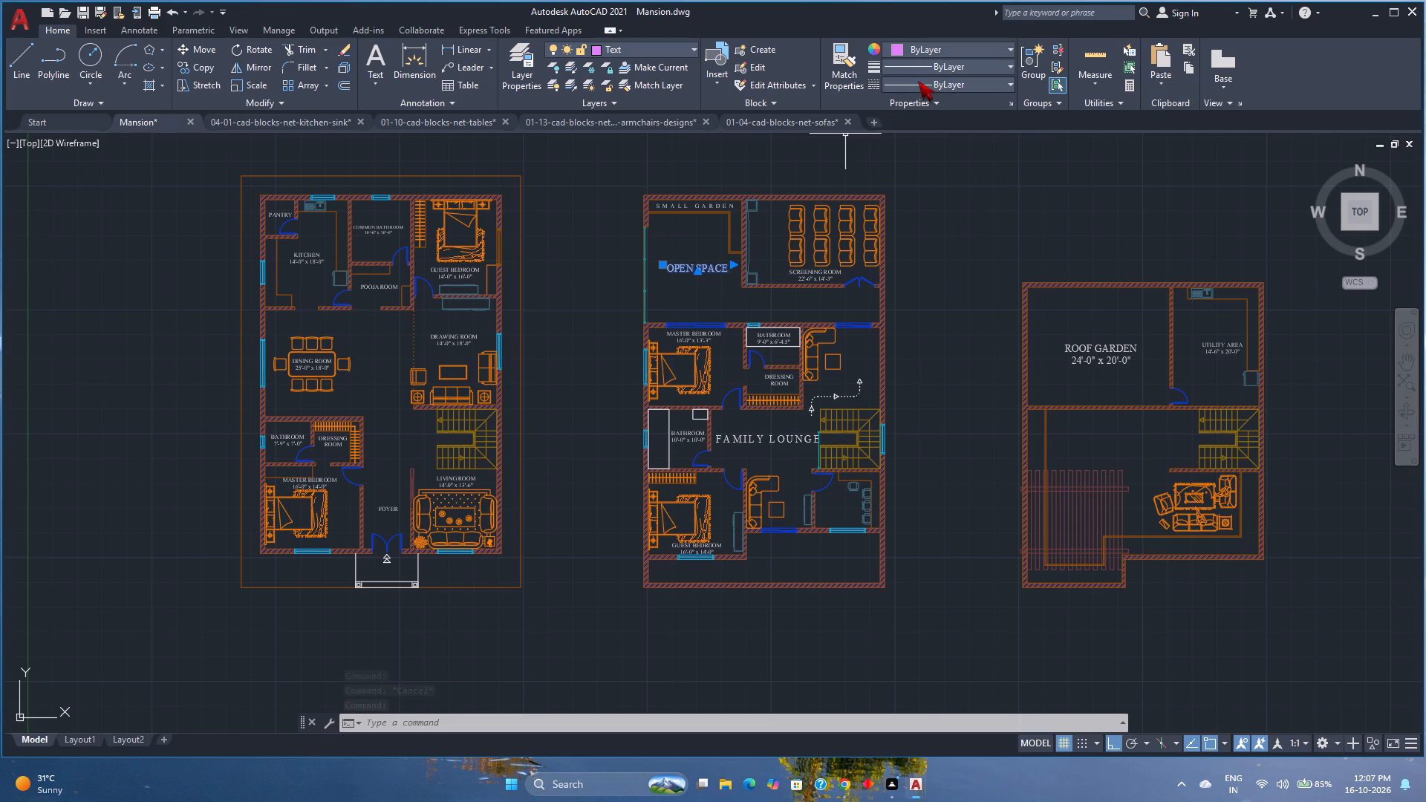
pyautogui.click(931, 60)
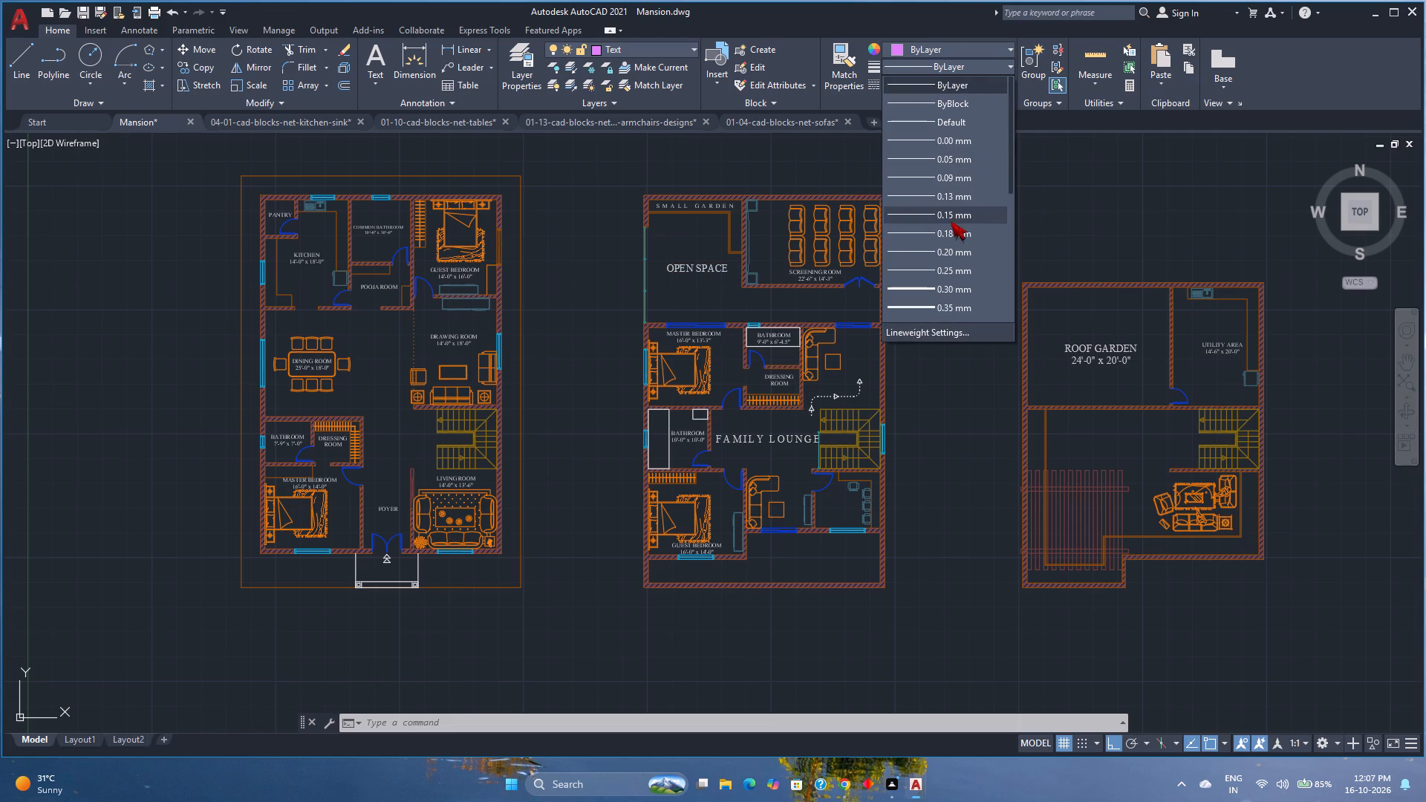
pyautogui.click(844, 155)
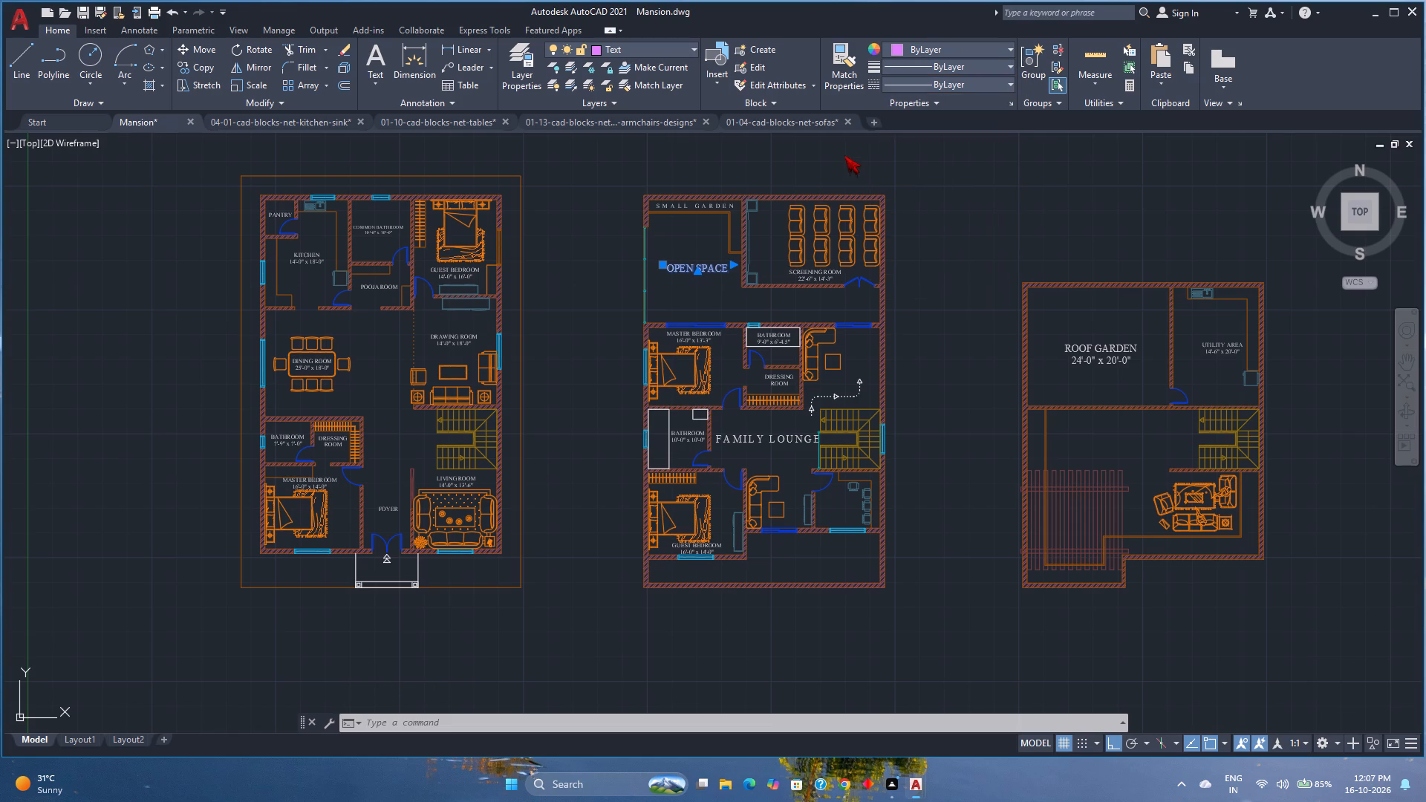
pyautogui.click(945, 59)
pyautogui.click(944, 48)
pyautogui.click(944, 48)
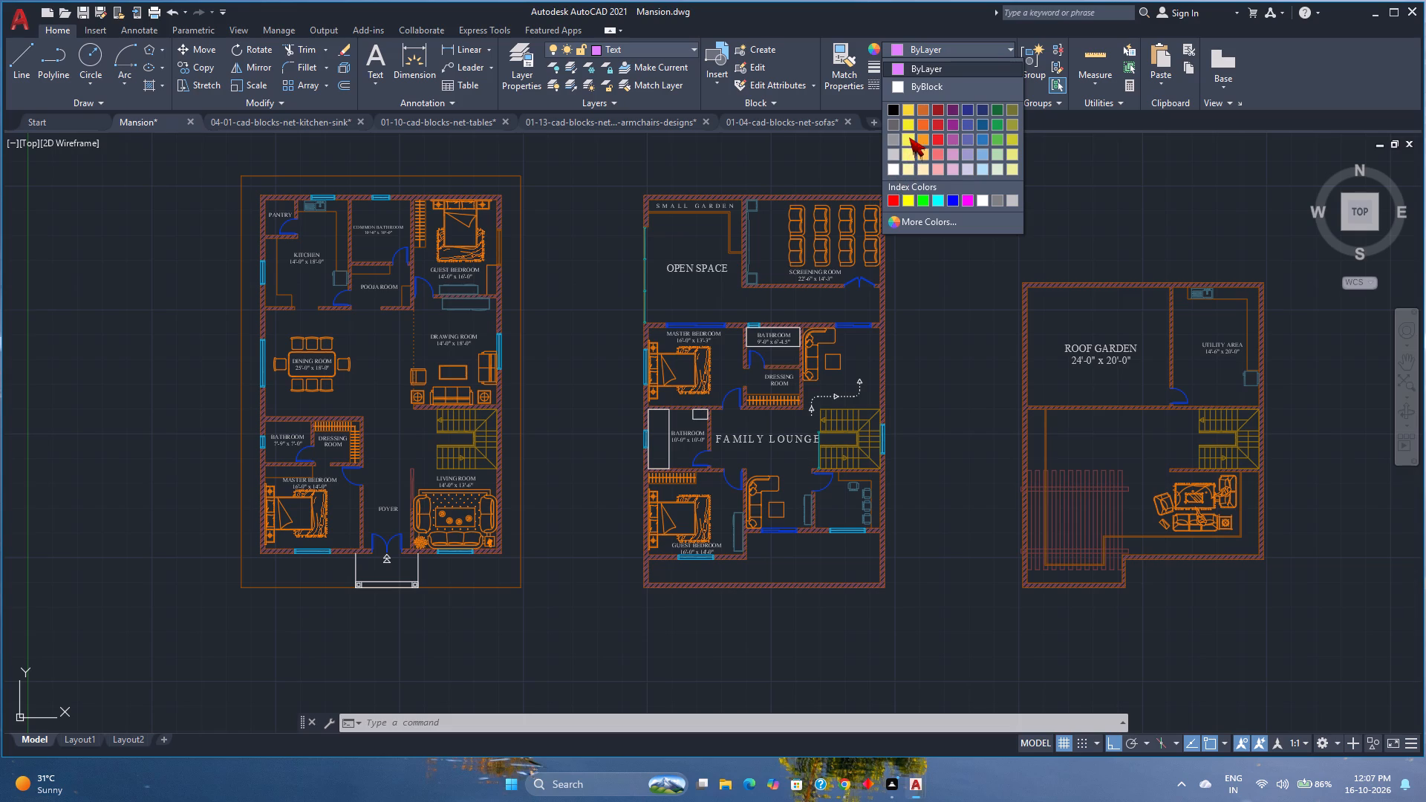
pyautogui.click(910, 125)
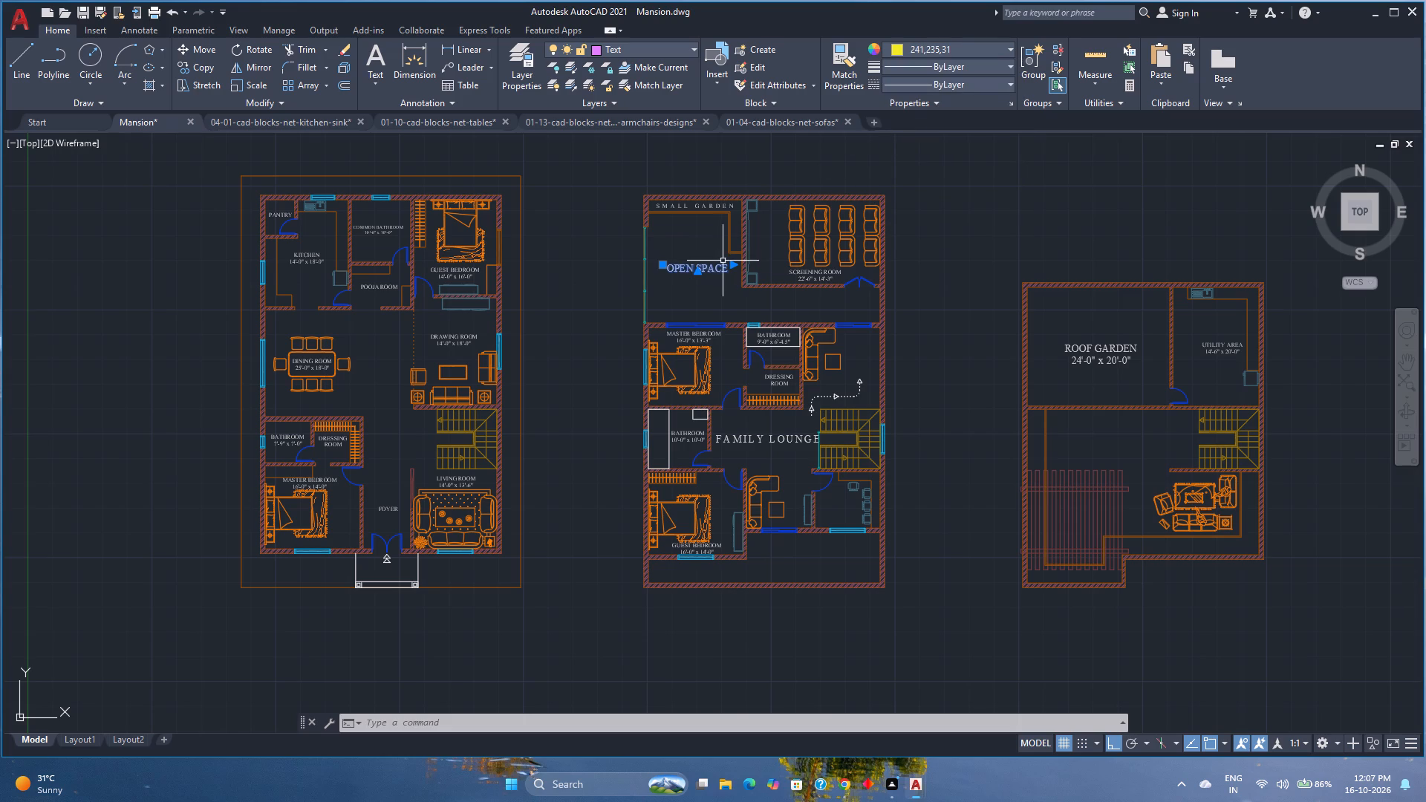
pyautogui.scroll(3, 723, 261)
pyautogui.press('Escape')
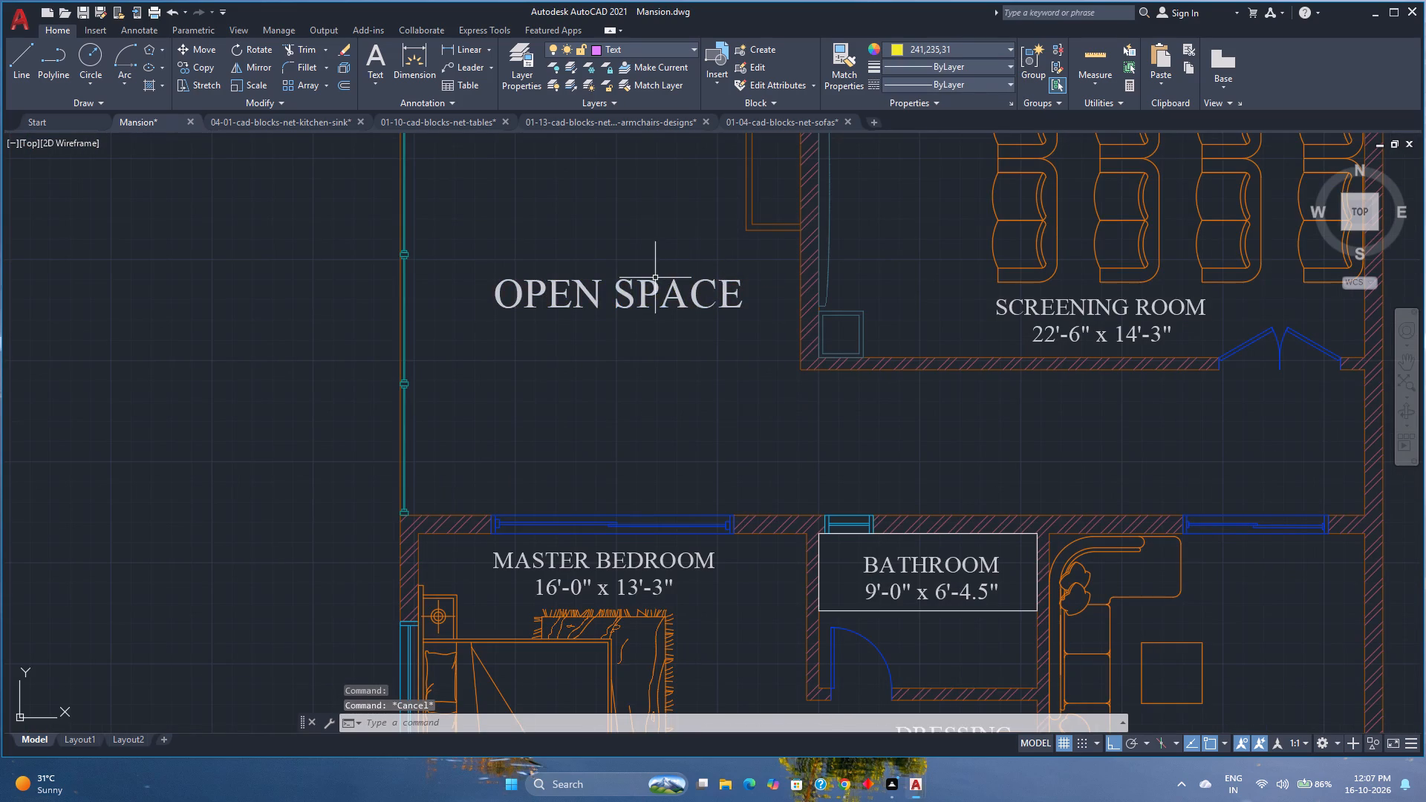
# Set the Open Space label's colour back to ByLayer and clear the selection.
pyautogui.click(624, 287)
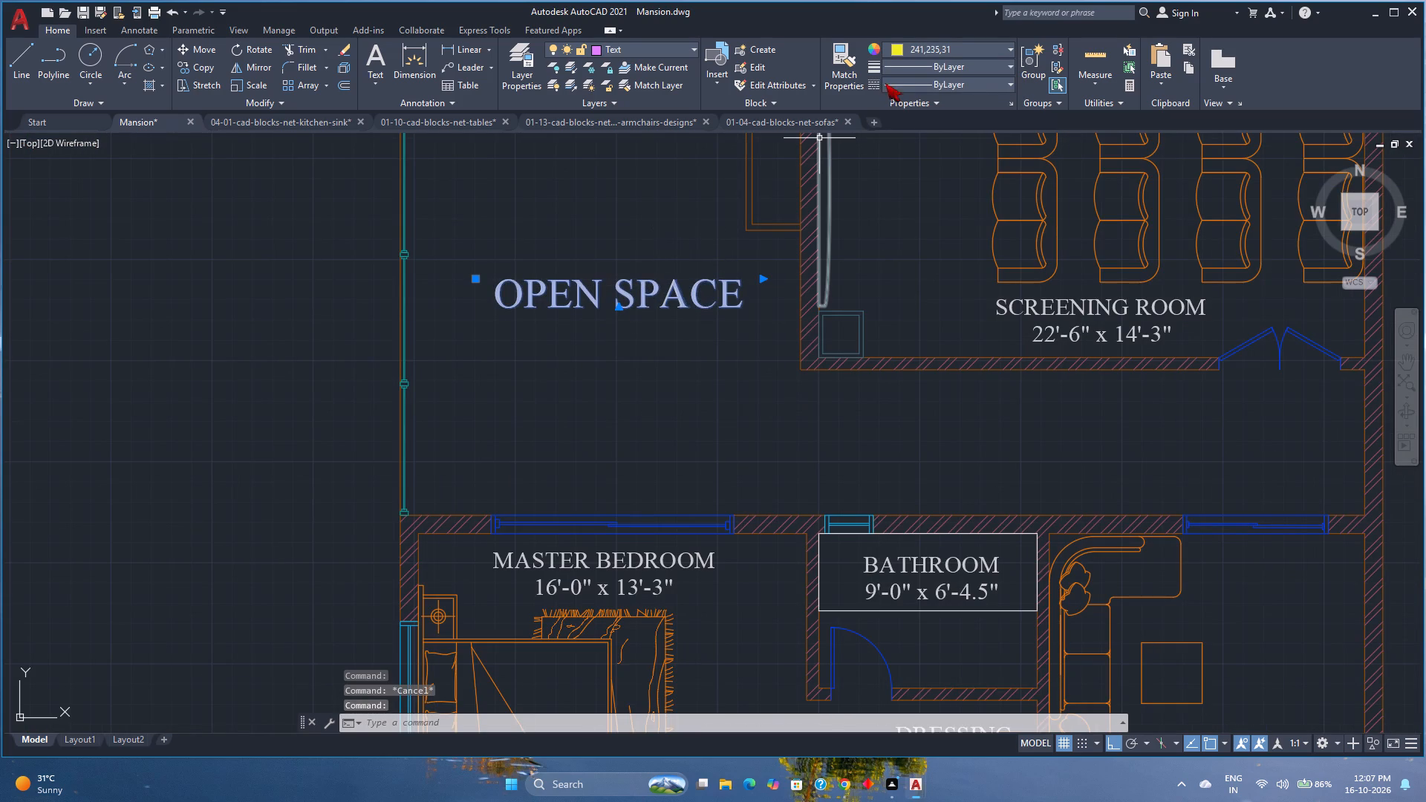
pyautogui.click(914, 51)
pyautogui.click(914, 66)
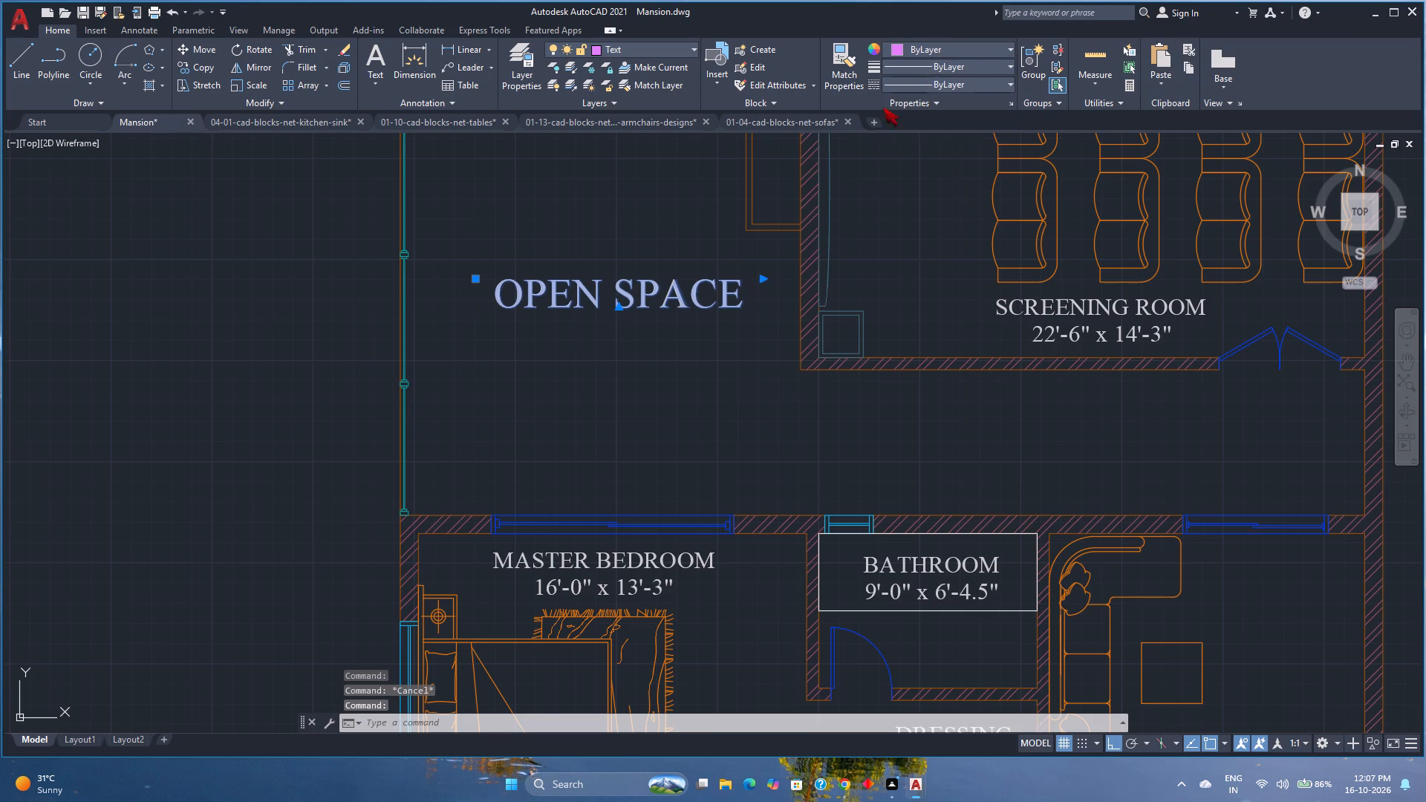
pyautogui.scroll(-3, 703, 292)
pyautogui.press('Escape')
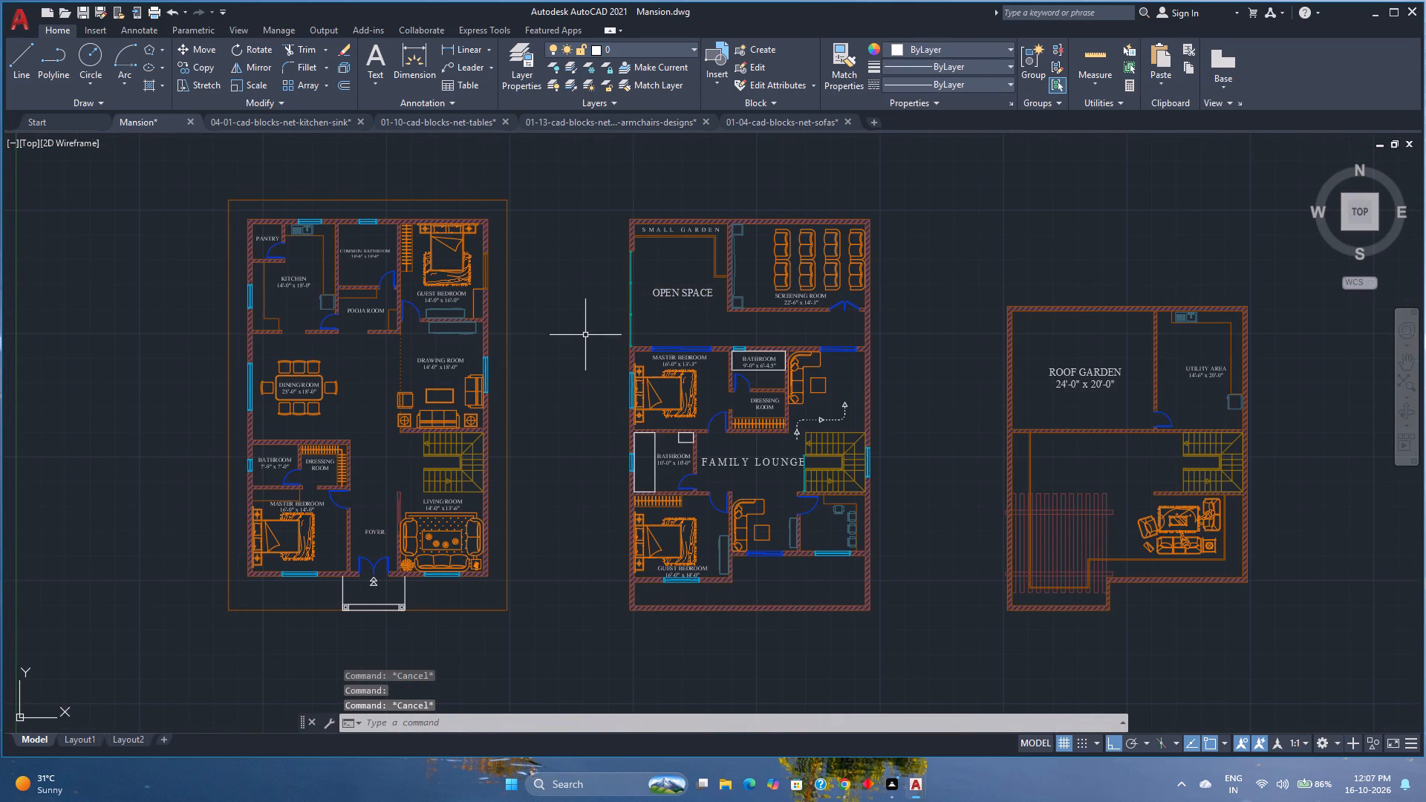
# Set the colour of all objects in the drawing to ByLayer, clear the selection and save the drawing.
pyautogui.hotkey('ctrl', 'a')
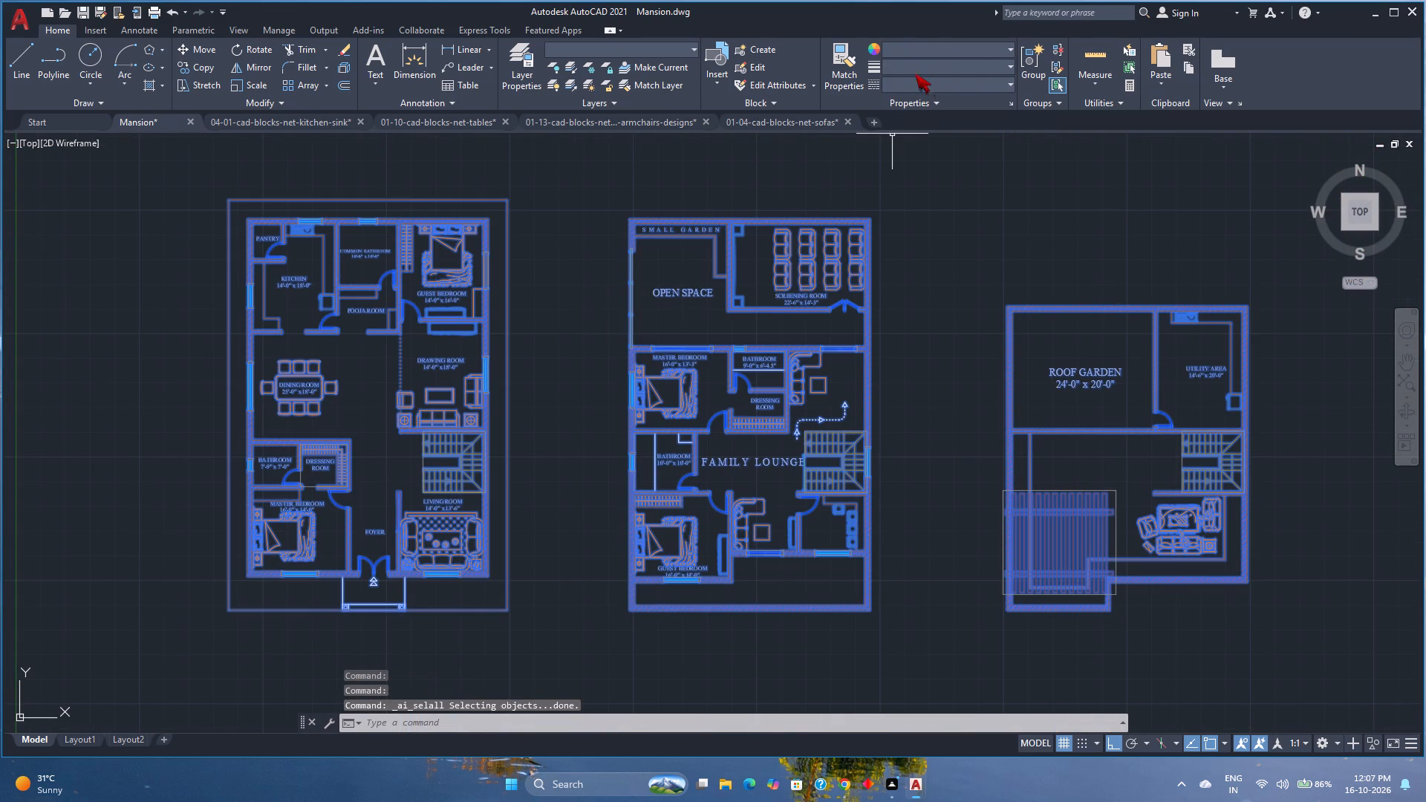
pyautogui.click(902, 46)
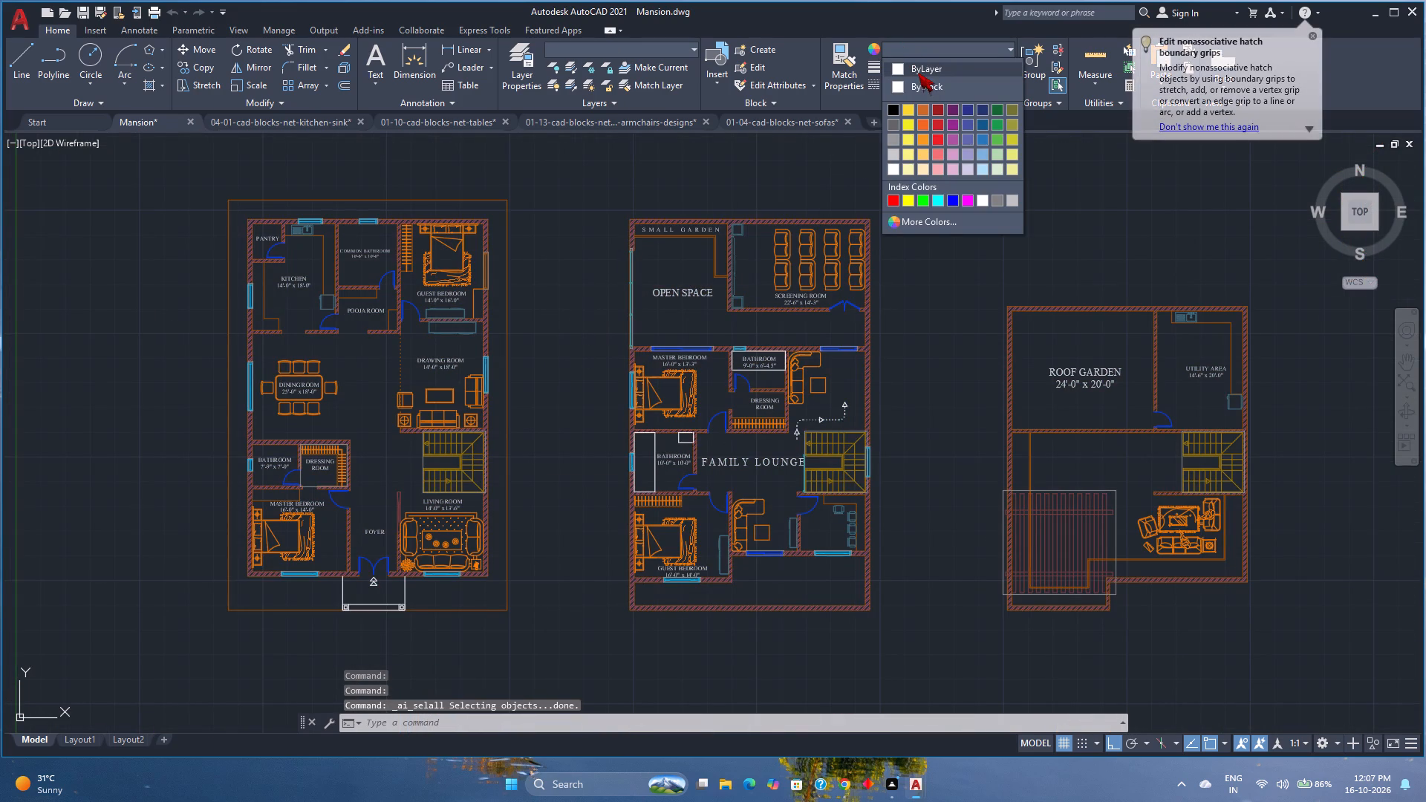
pyautogui.click(918, 73)
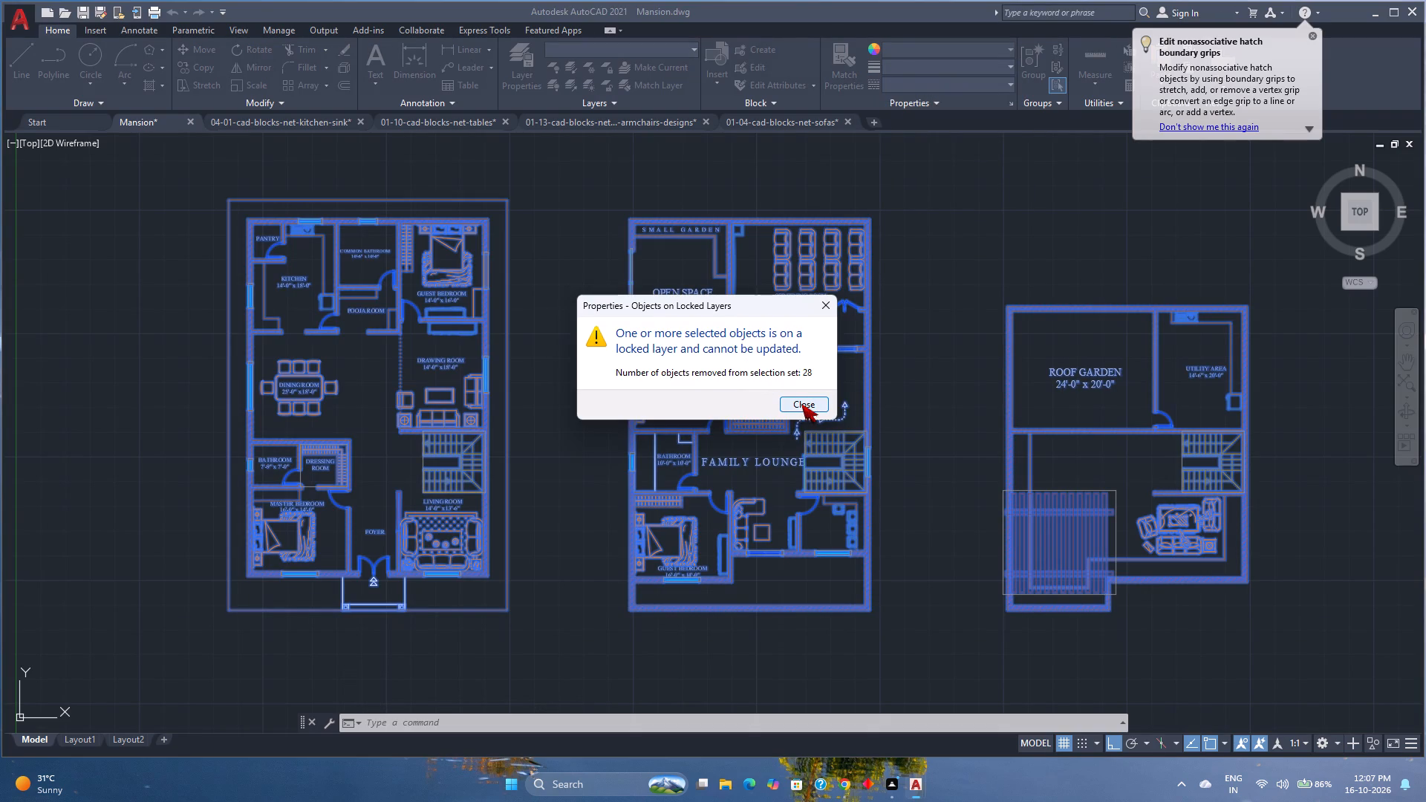
pyautogui.click(810, 405)
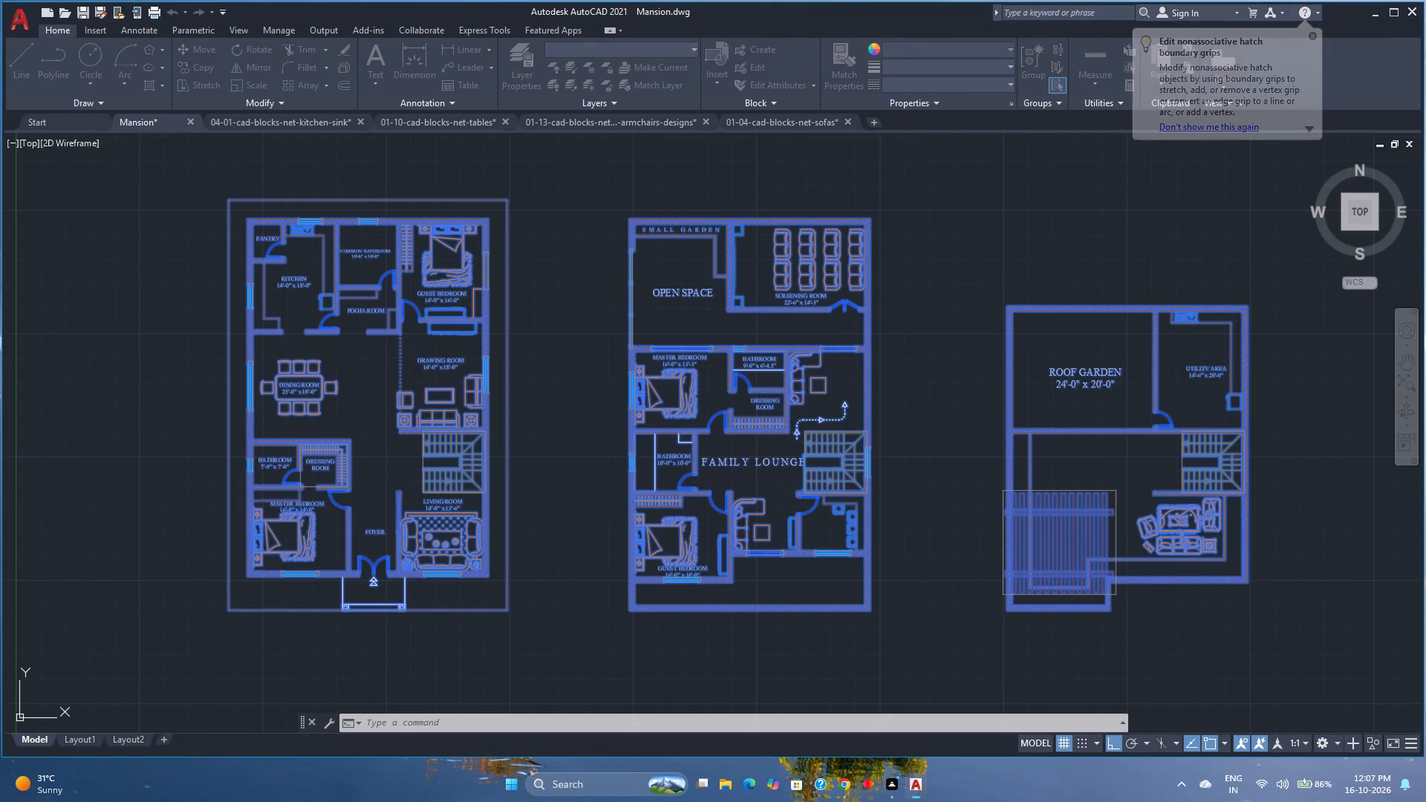
pyautogui.press('Escape')
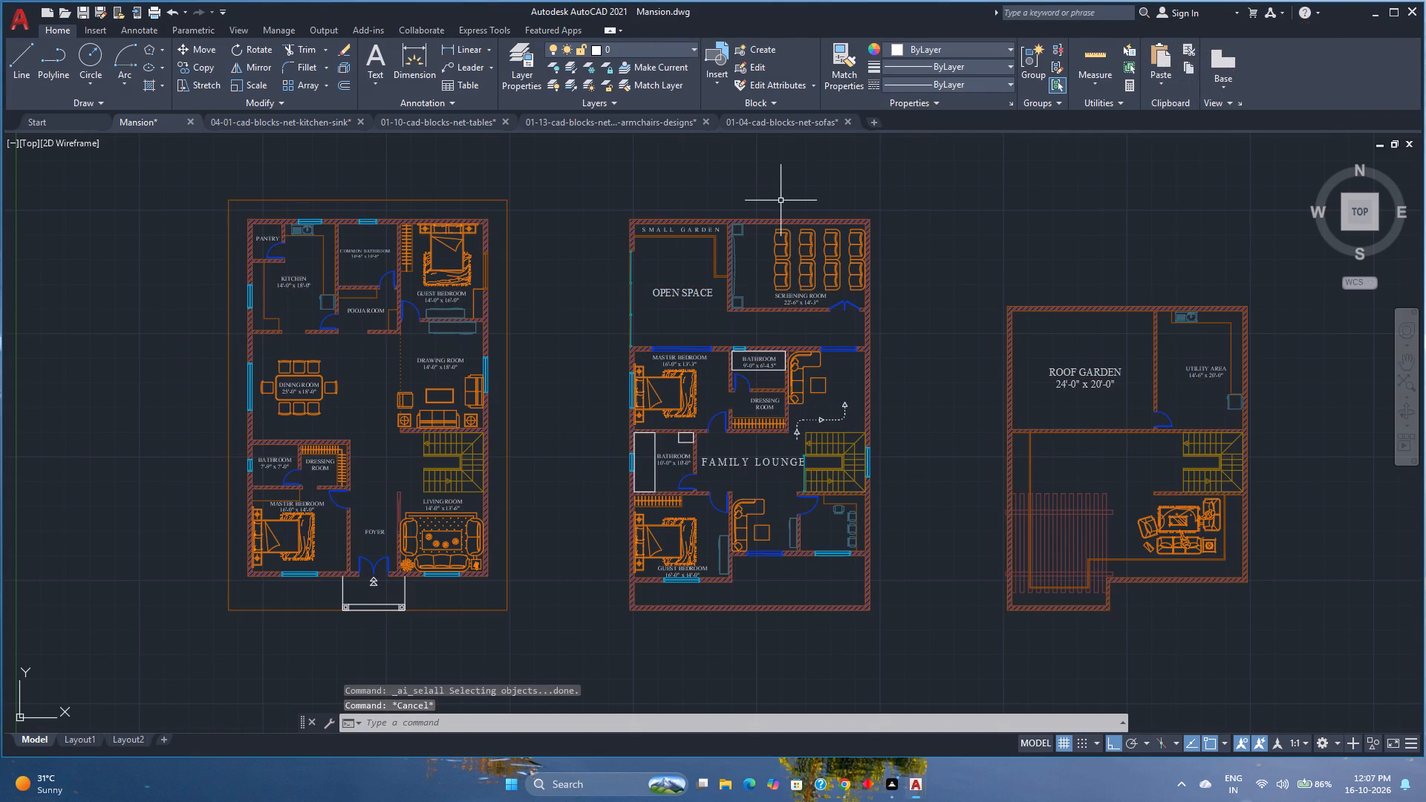
pyautogui.hotkey('ctrl', 's')
# Select all labels similar to the ground-floor Guest Bedroom label and change the Text layer's colour to index colour 190.
pyautogui.scroll(1, 671, 293)
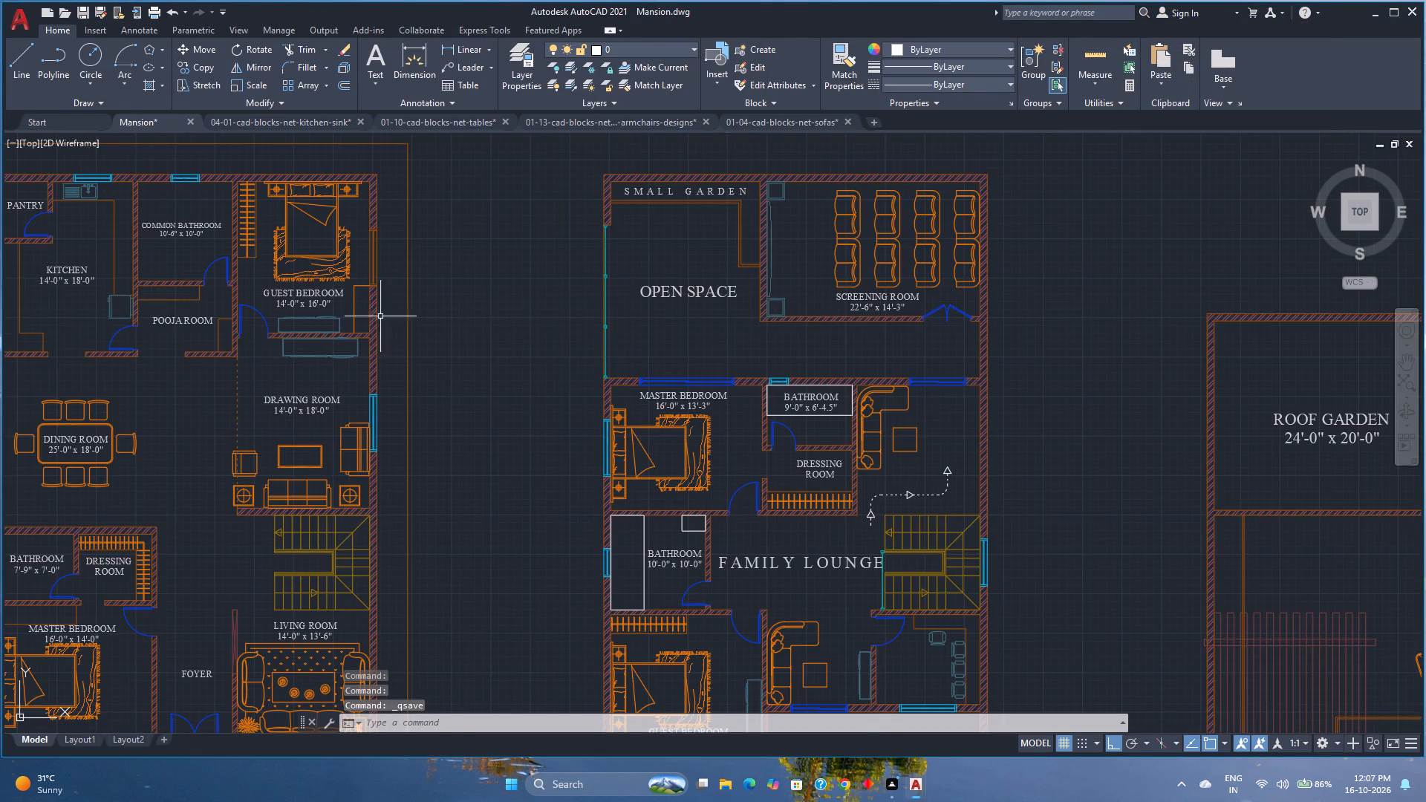
pyautogui.click(319, 301)
pyautogui.rightClick(319, 301)
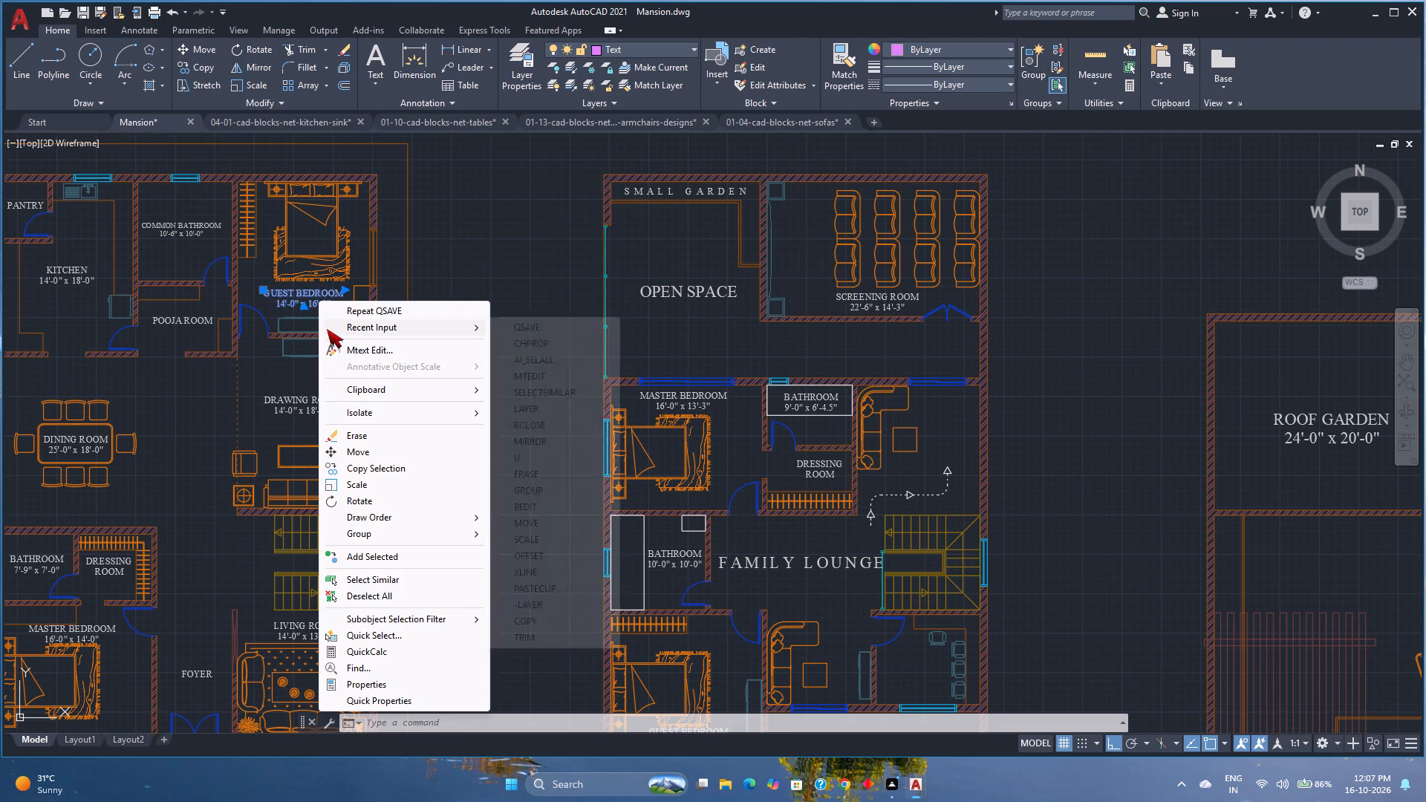
pyautogui.click(380, 578)
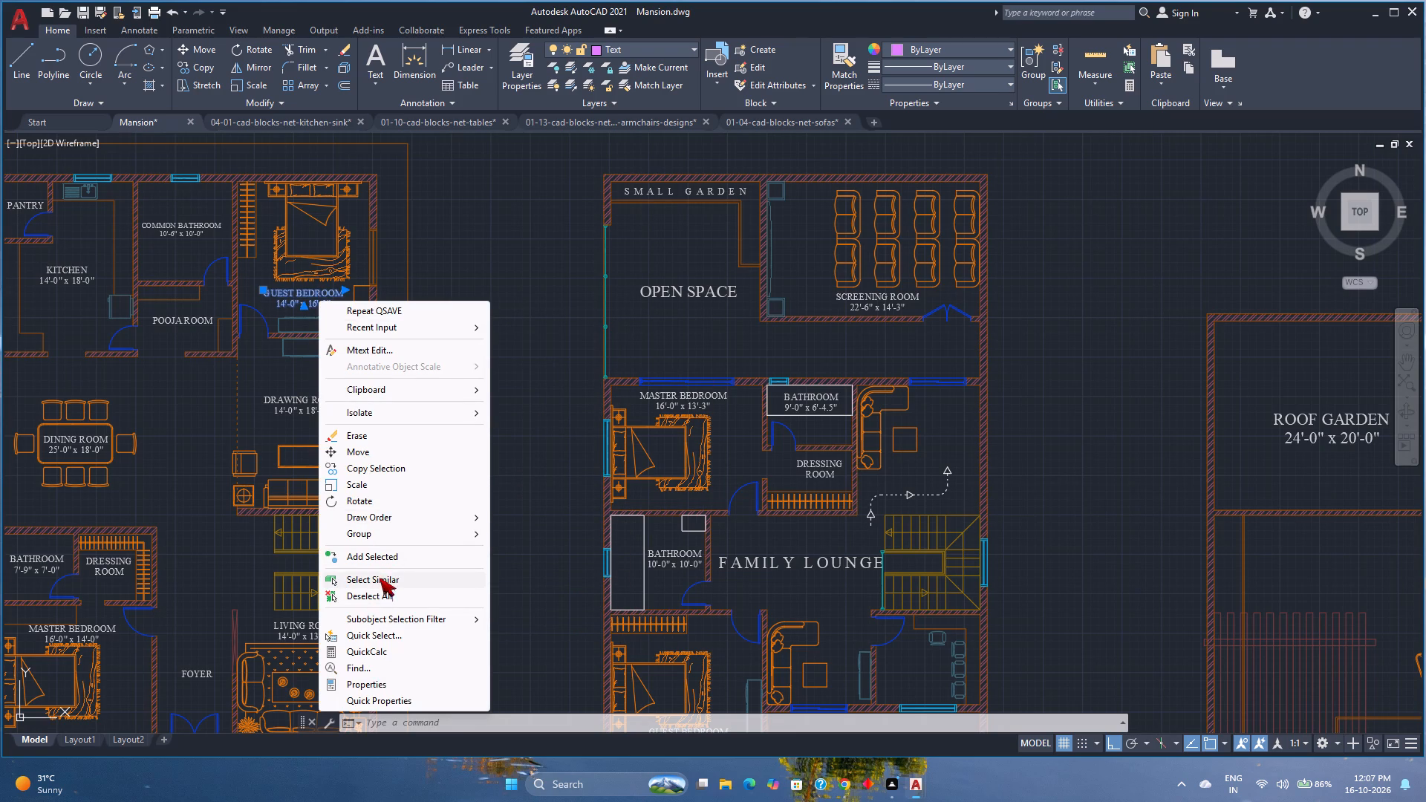
pyautogui.click(597, 49)
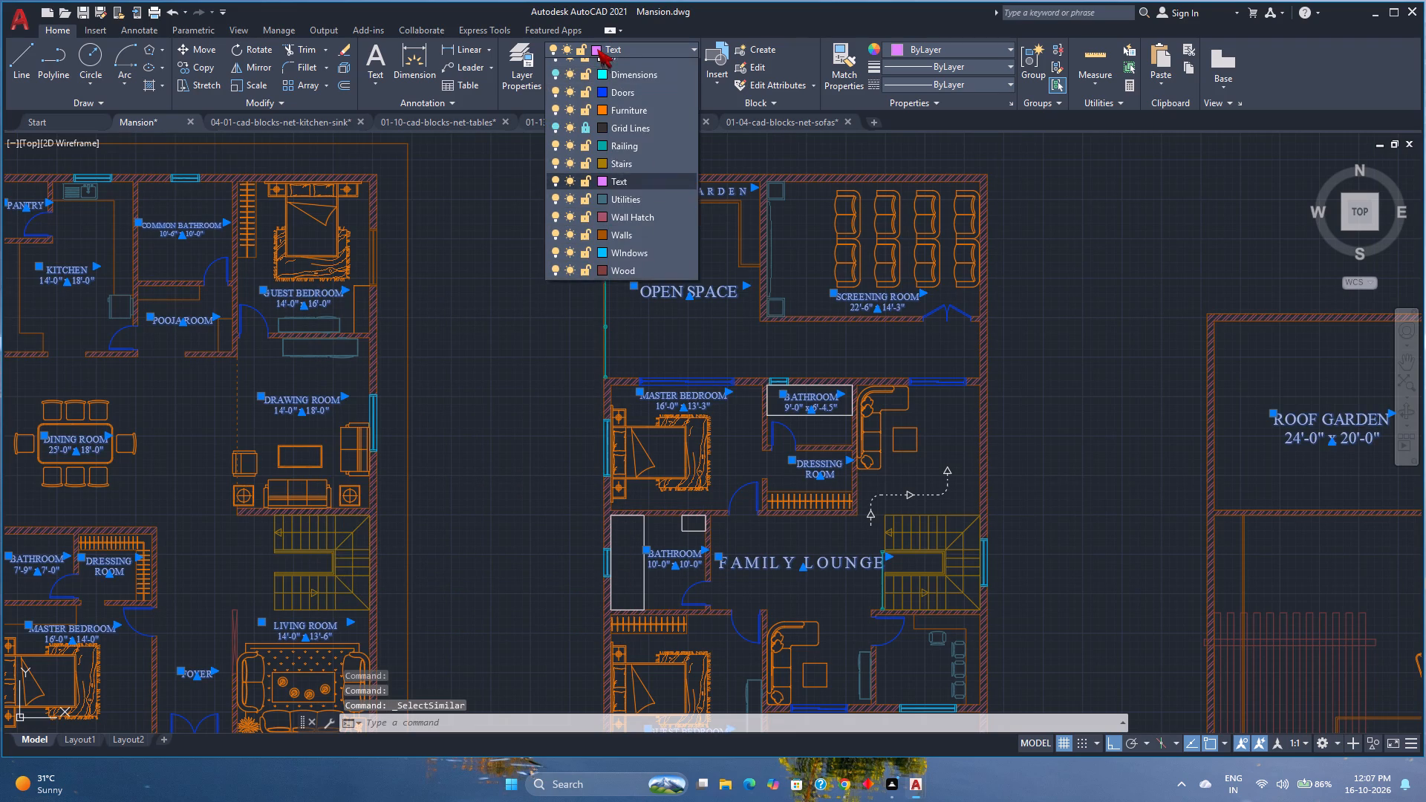
pyautogui.click(602, 192)
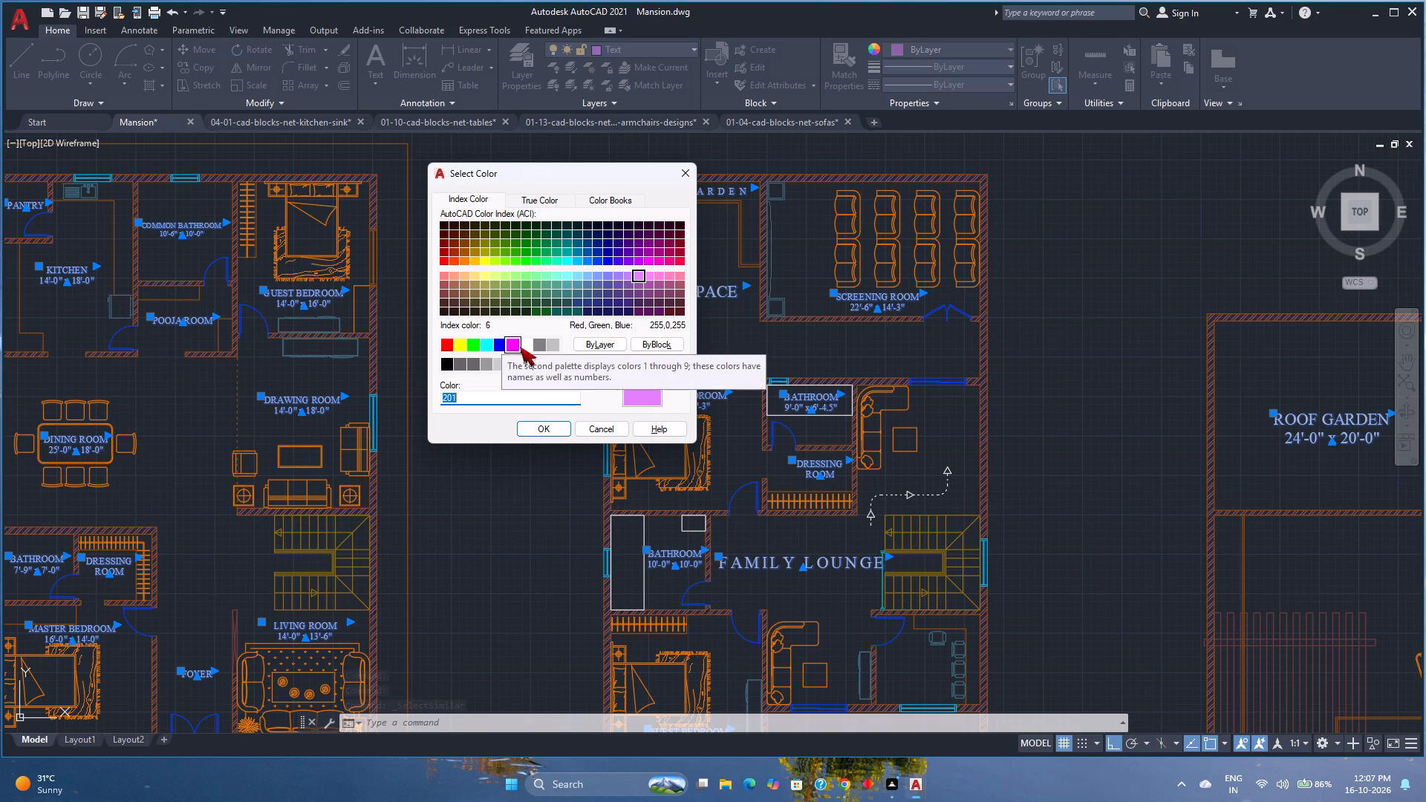
pyautogui.click(661, 272)
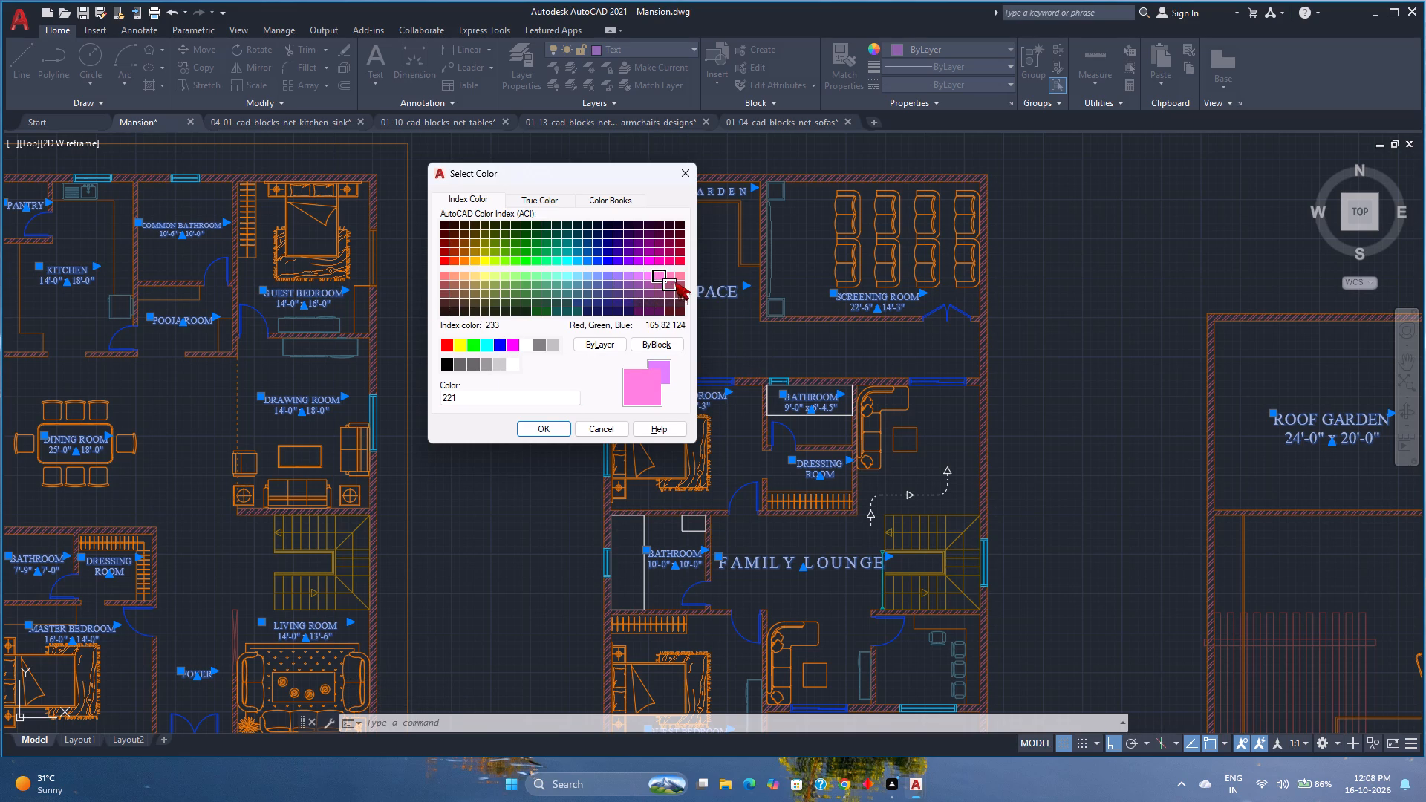
pyautogui.click(670, 264)
pyautogui.scroll(1, 666, 262)
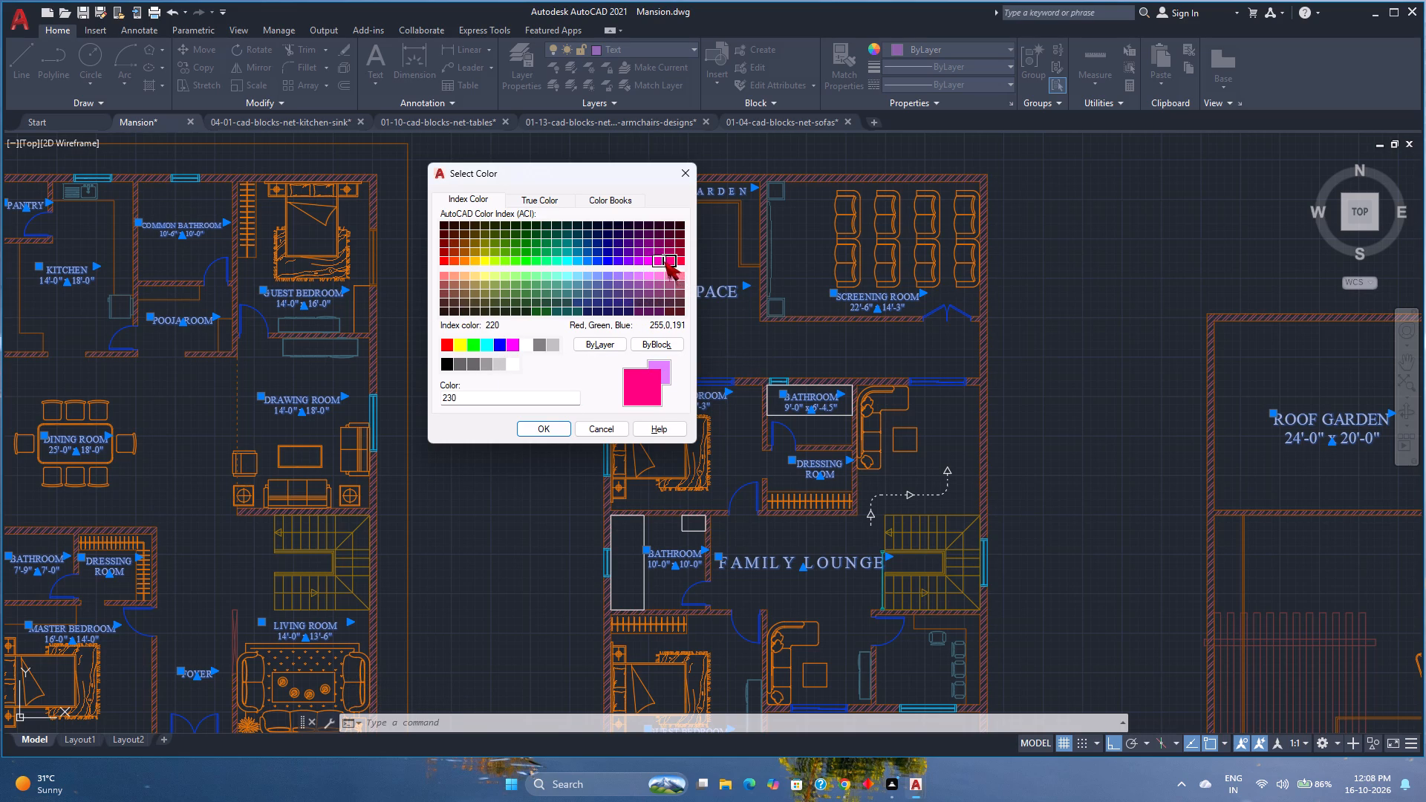
pyautogui.scroll(1, 664, 261)
pyautogui.click(631, 260)
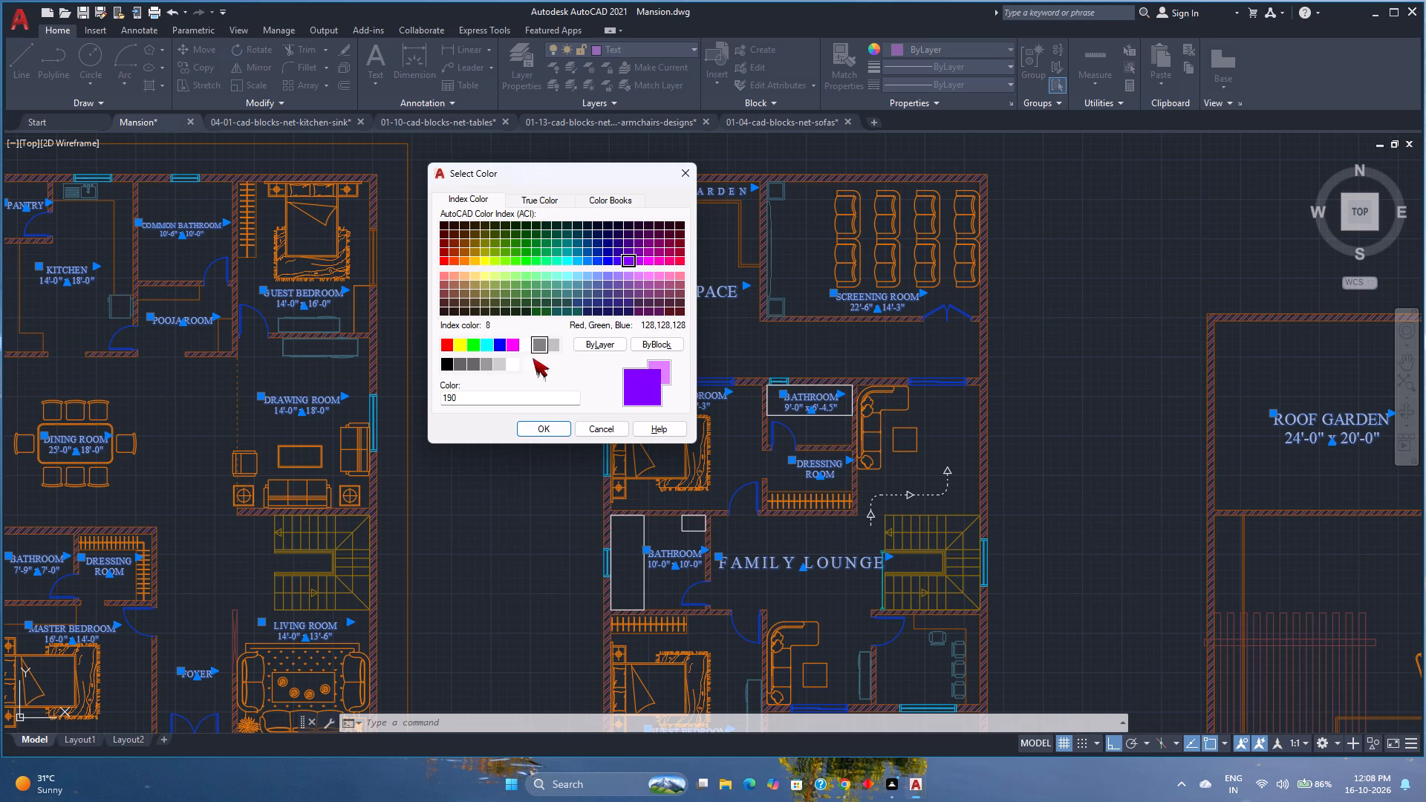
pyautogui.click(548, 435)
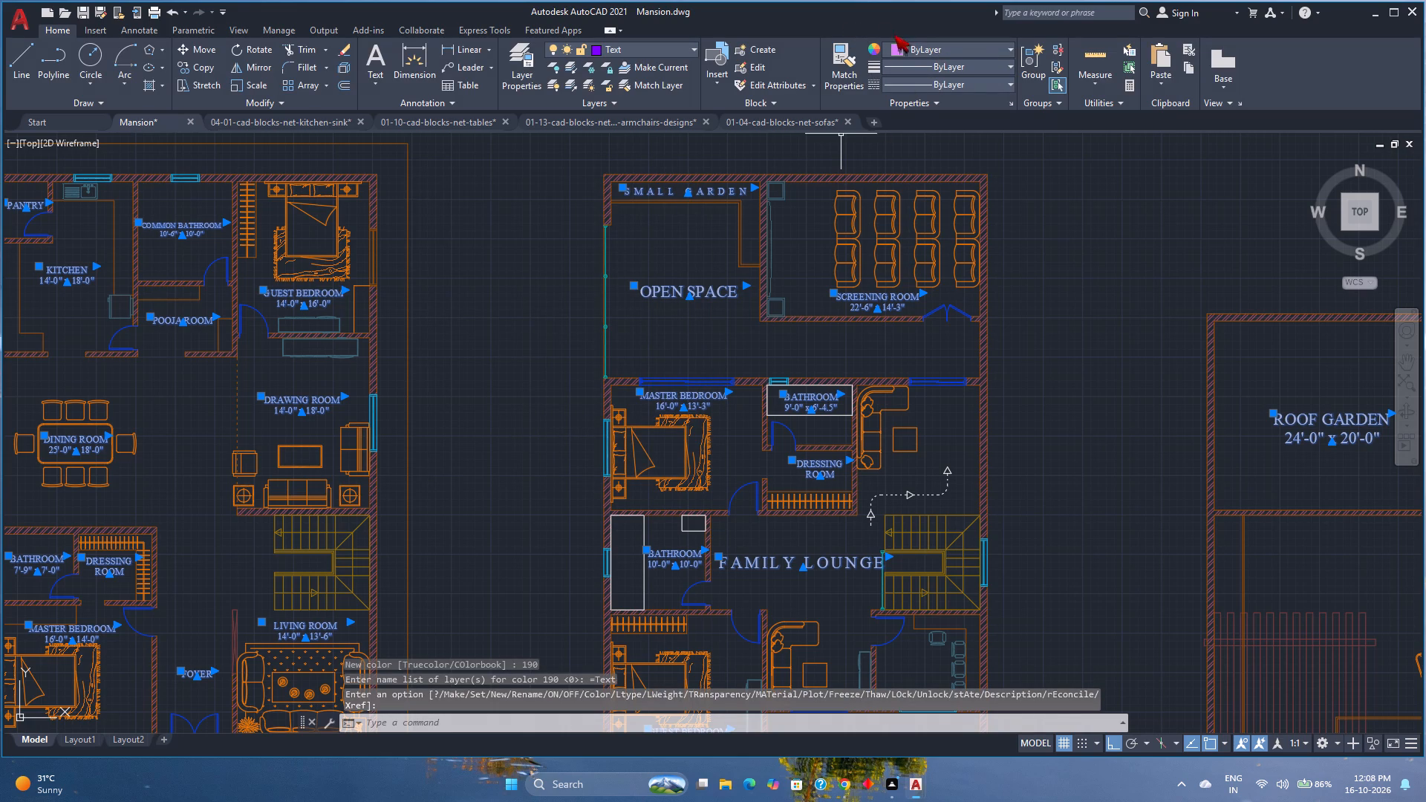
# Reapply the ByLayer colour to the selected room labels and clear the selection.
pyautogui.click(912, 52)
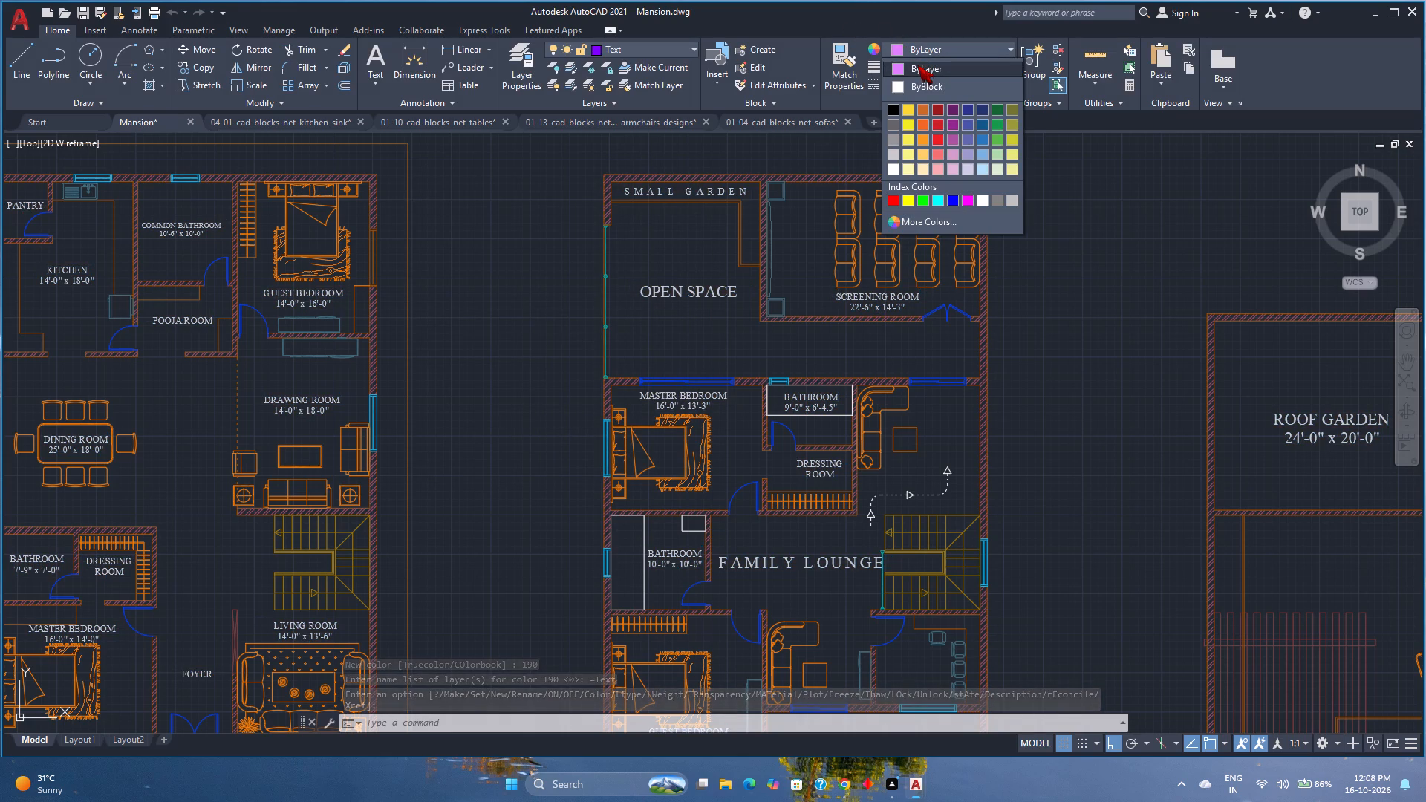
pyautogui.click(918, 66)
pyautogui.scroll(2, 727, 279)
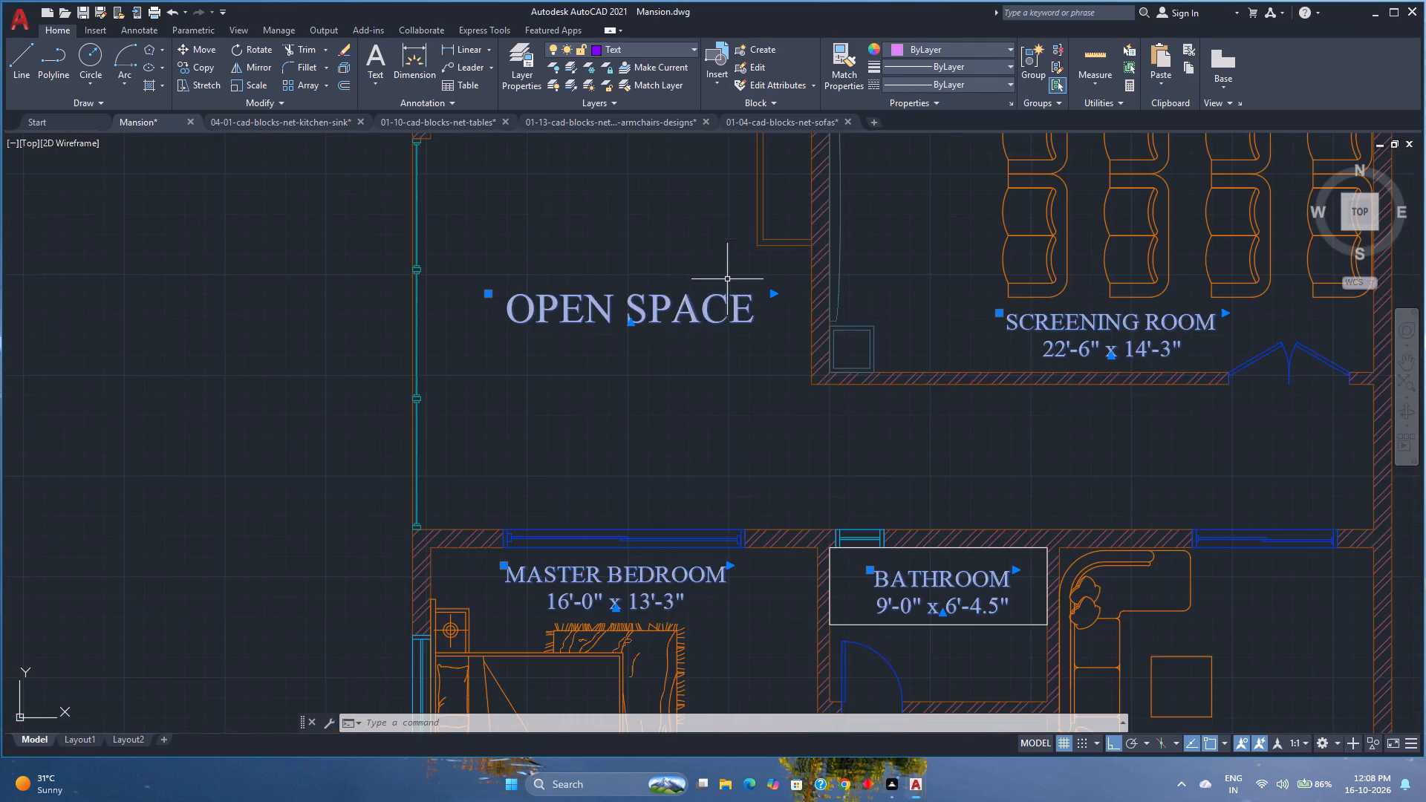
pyautogui.scroll(2, 706, 299)
pyautogui.press('Escape')
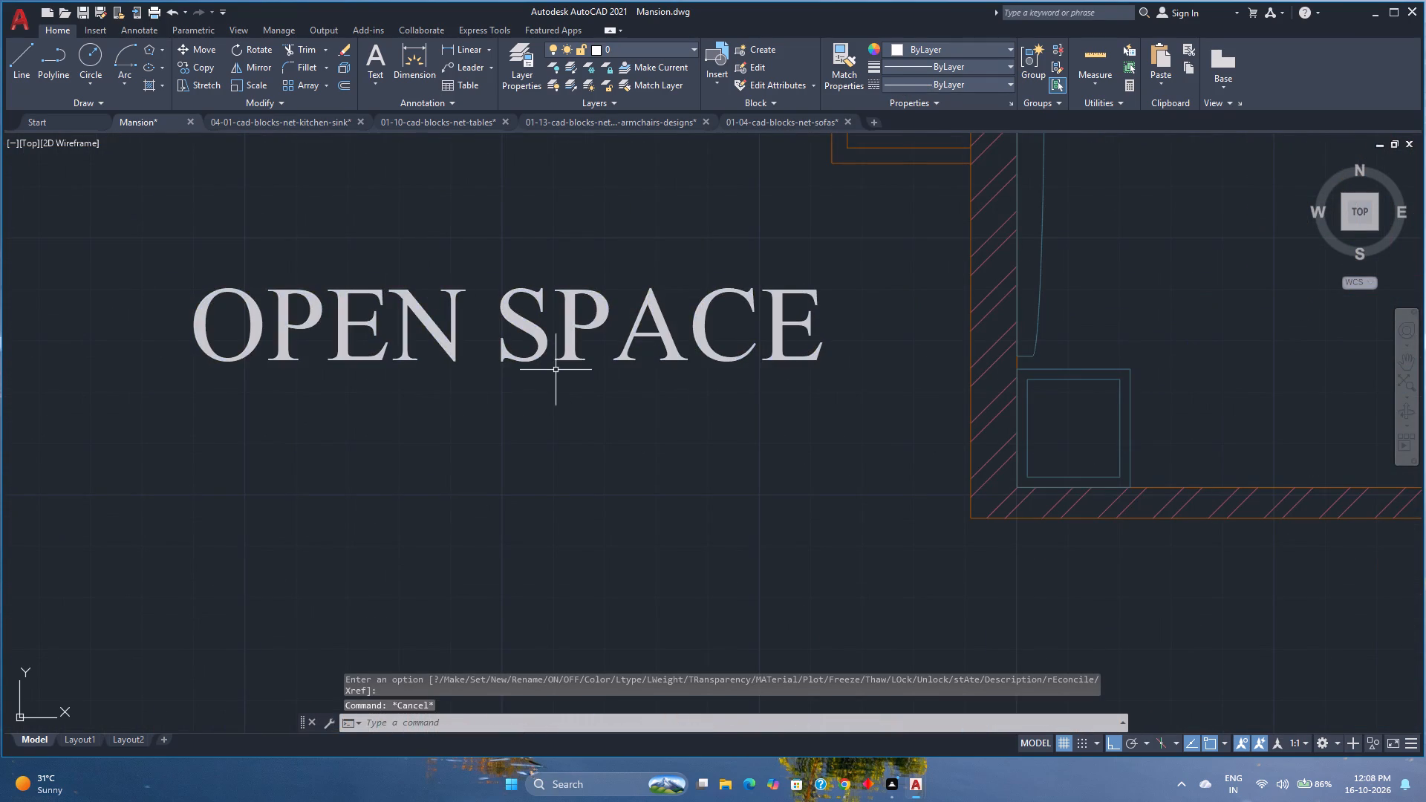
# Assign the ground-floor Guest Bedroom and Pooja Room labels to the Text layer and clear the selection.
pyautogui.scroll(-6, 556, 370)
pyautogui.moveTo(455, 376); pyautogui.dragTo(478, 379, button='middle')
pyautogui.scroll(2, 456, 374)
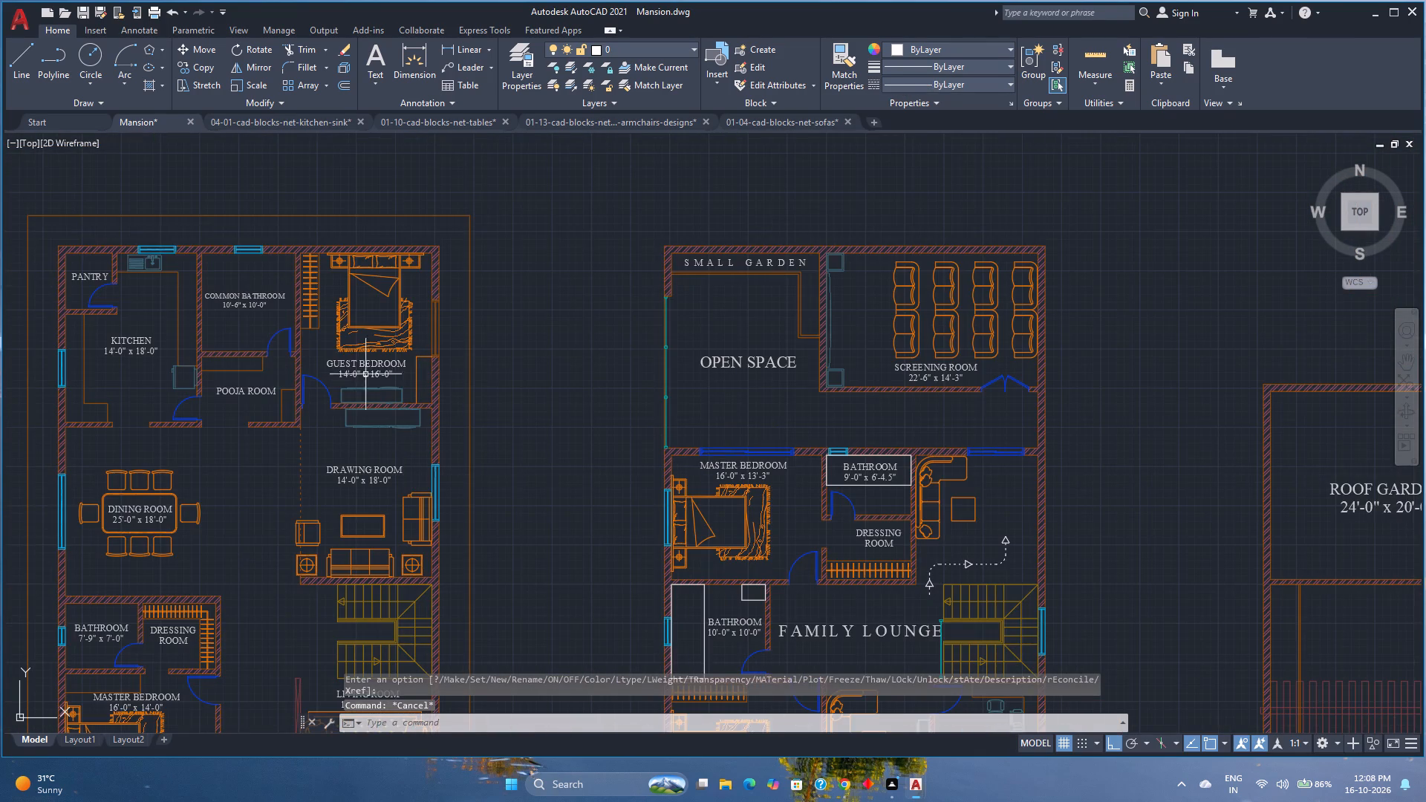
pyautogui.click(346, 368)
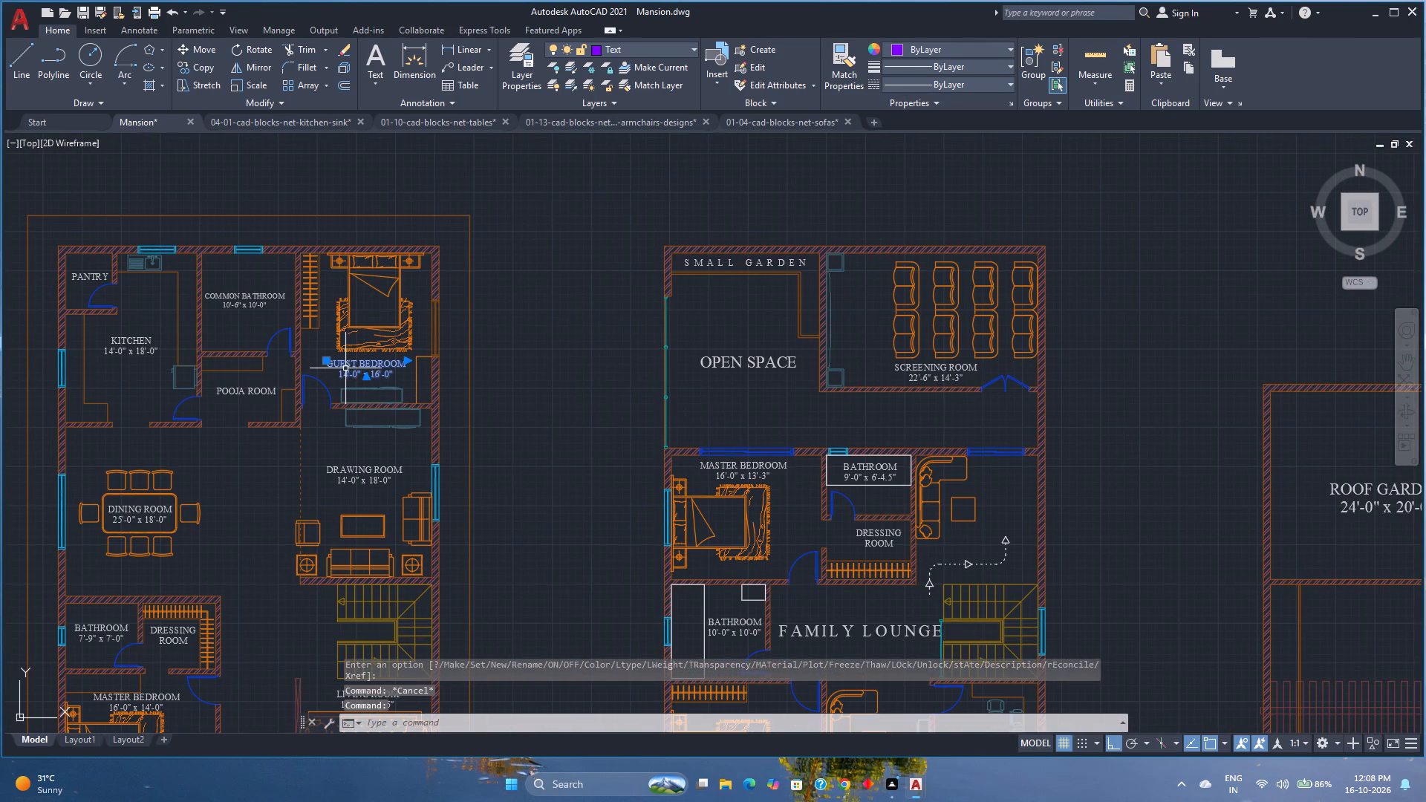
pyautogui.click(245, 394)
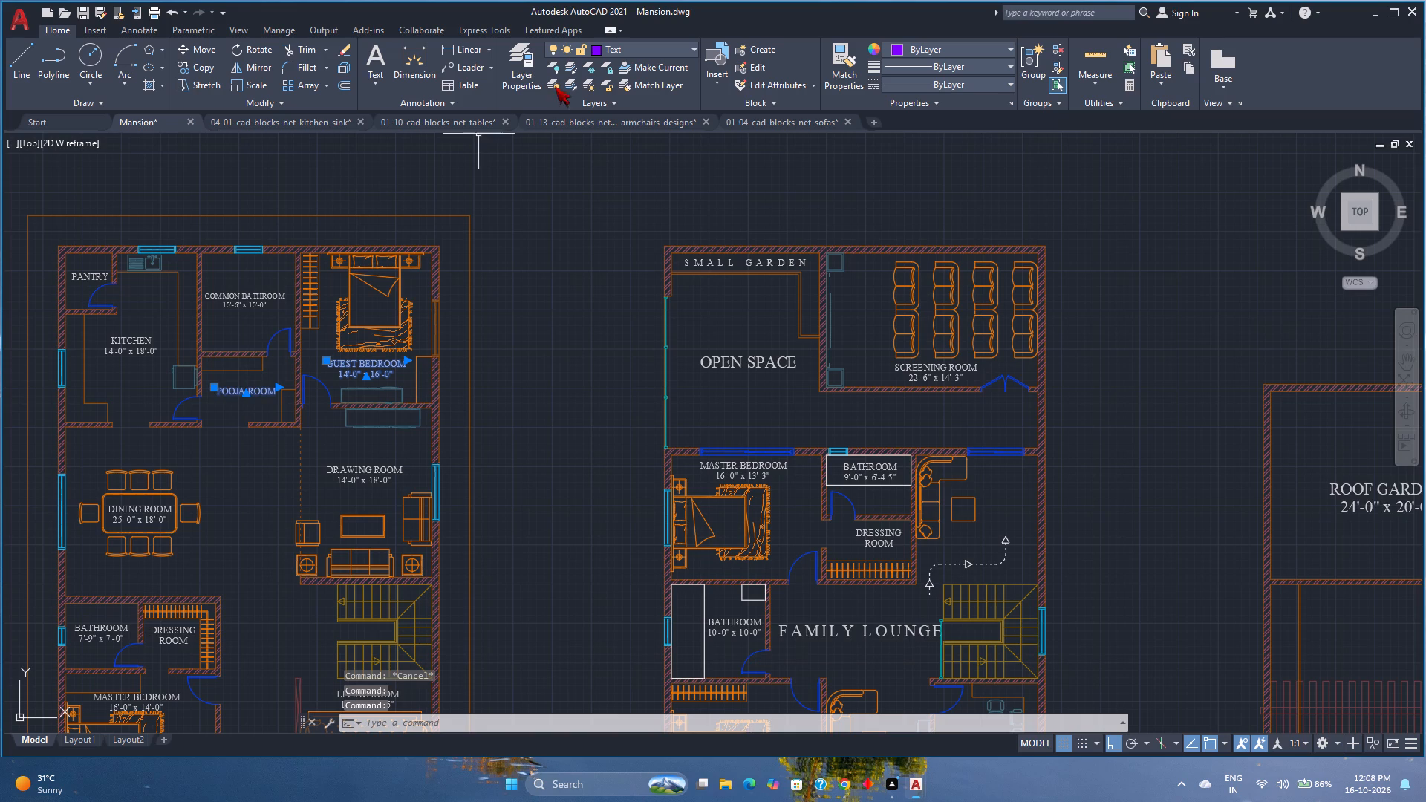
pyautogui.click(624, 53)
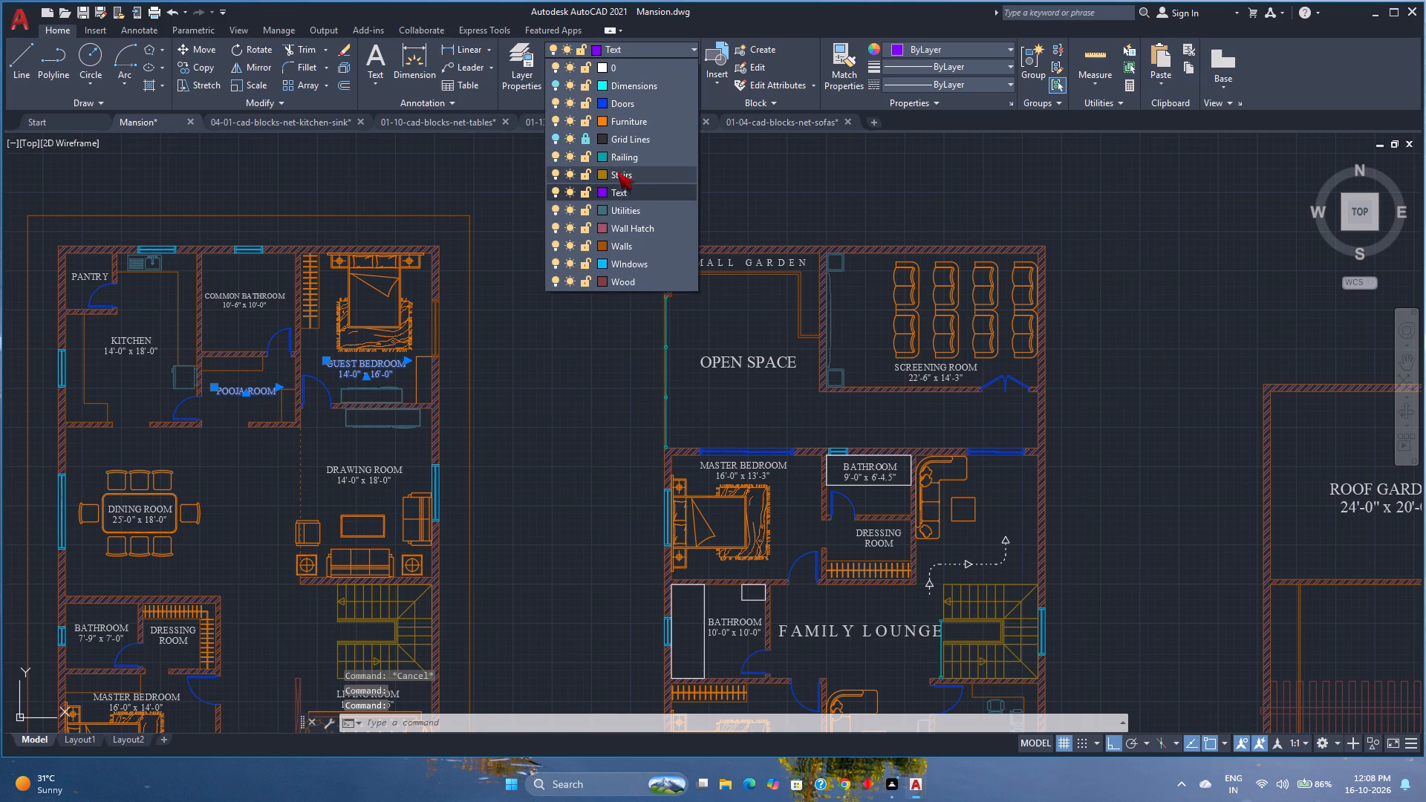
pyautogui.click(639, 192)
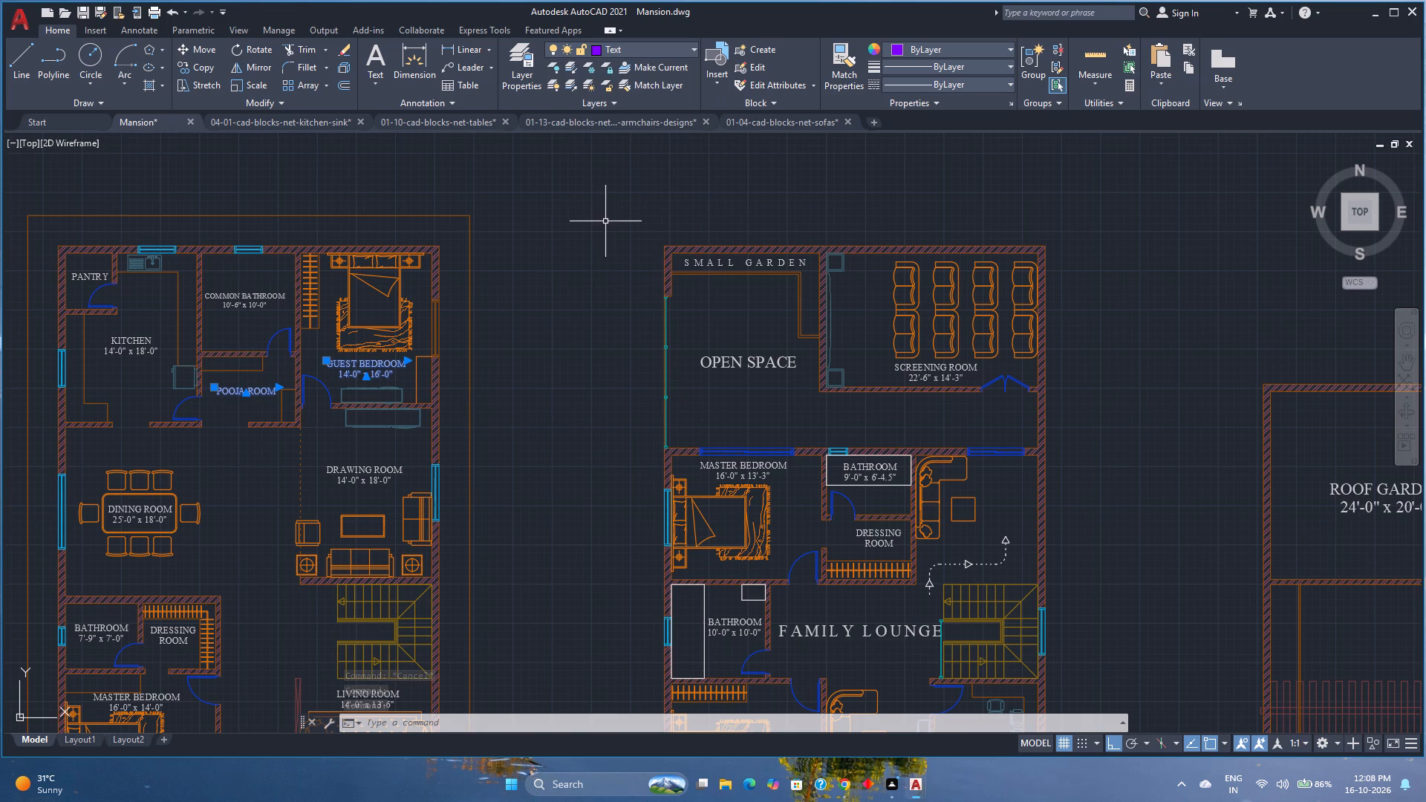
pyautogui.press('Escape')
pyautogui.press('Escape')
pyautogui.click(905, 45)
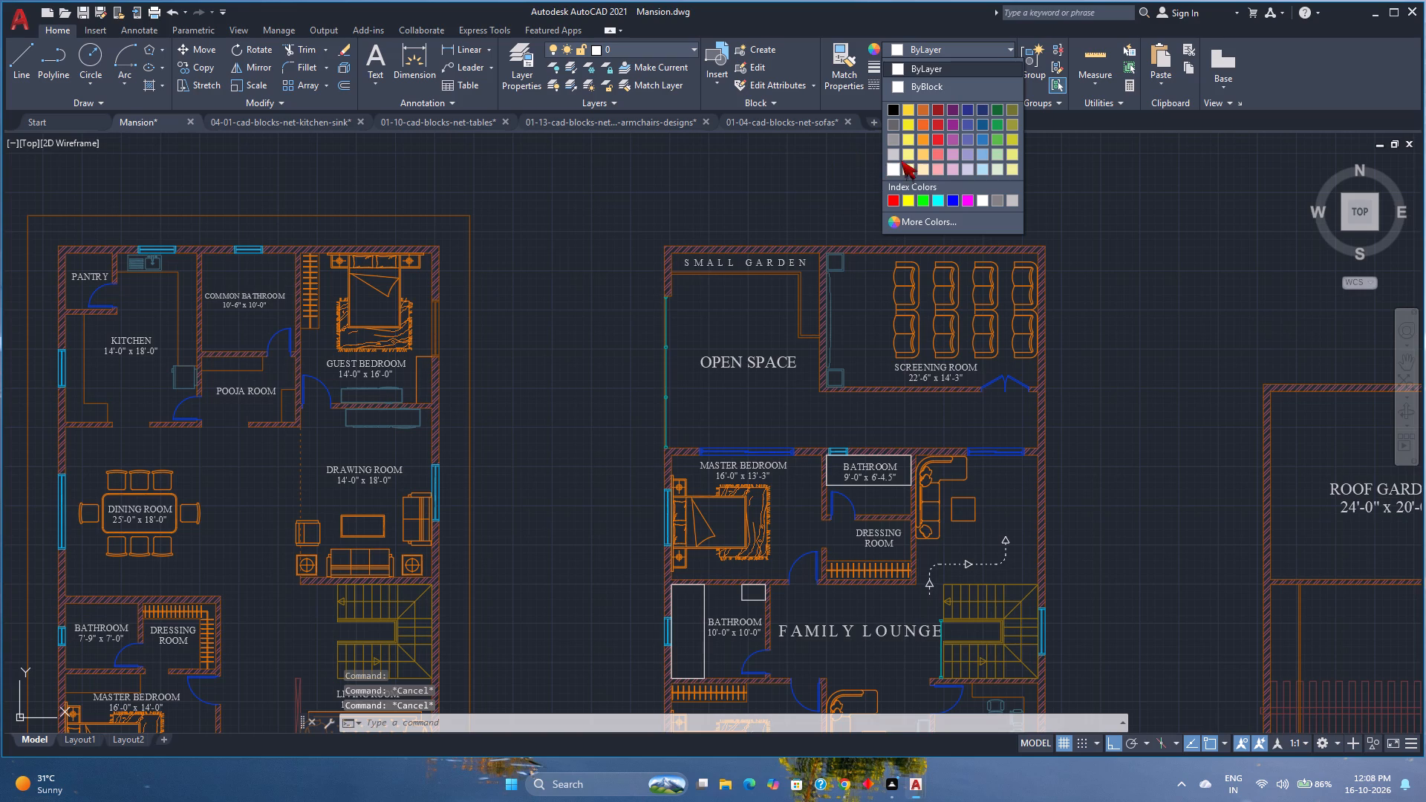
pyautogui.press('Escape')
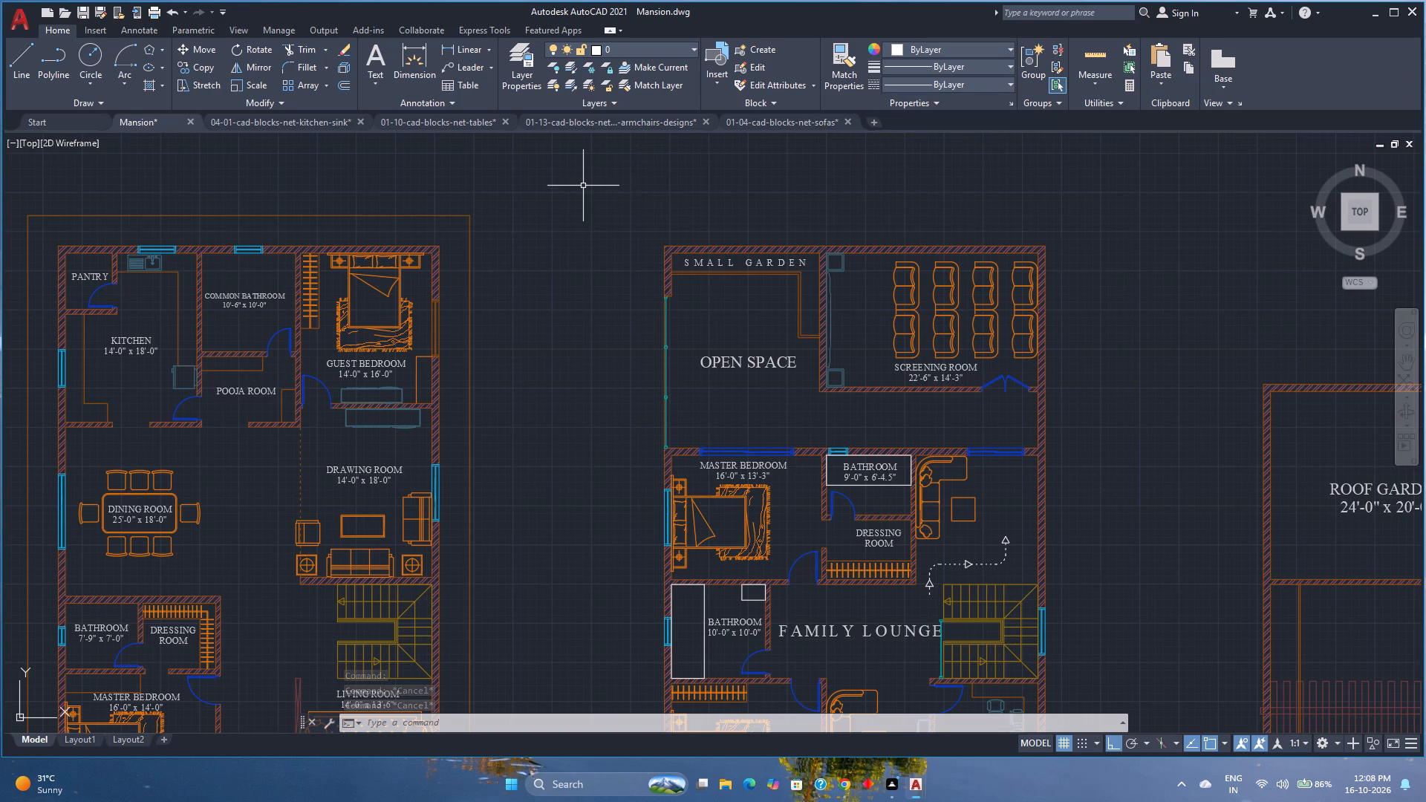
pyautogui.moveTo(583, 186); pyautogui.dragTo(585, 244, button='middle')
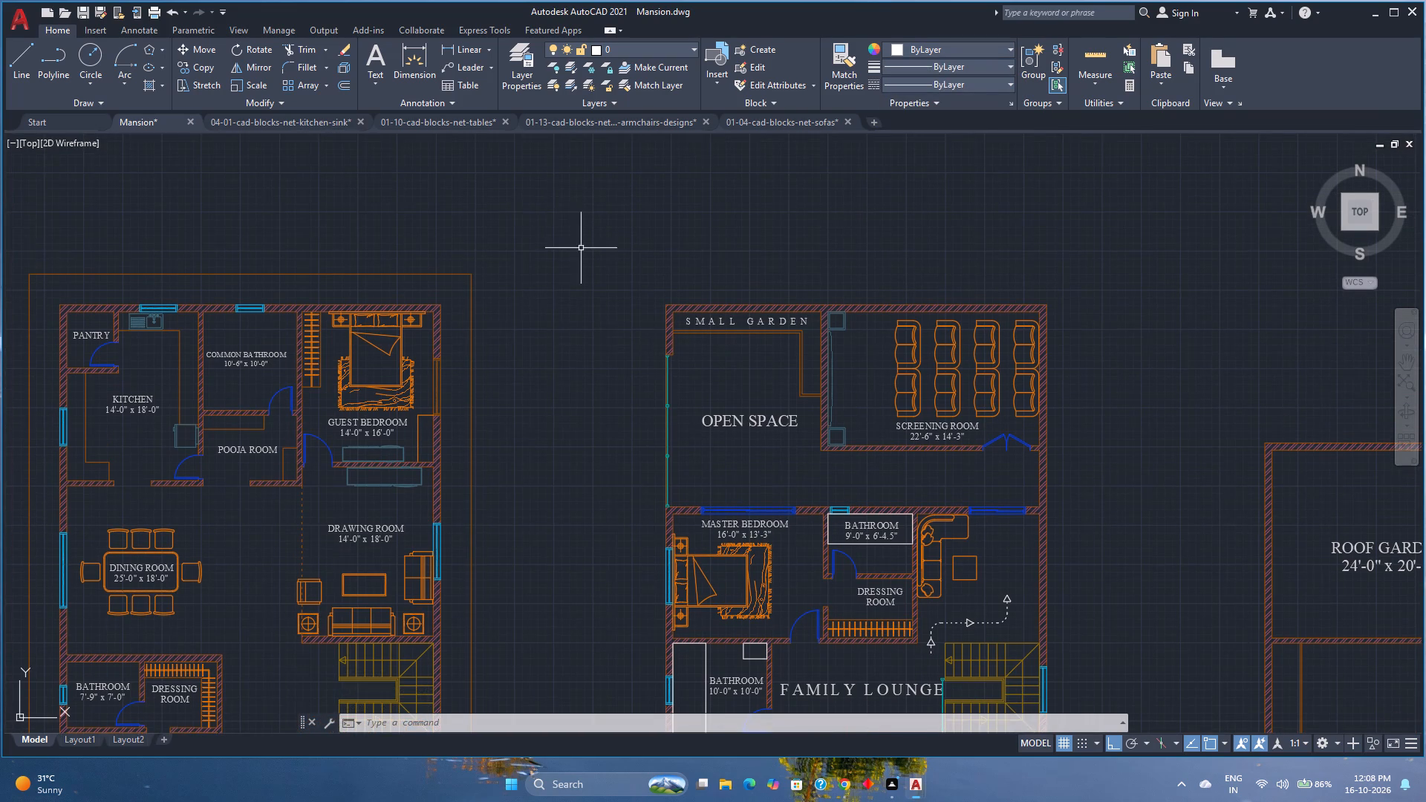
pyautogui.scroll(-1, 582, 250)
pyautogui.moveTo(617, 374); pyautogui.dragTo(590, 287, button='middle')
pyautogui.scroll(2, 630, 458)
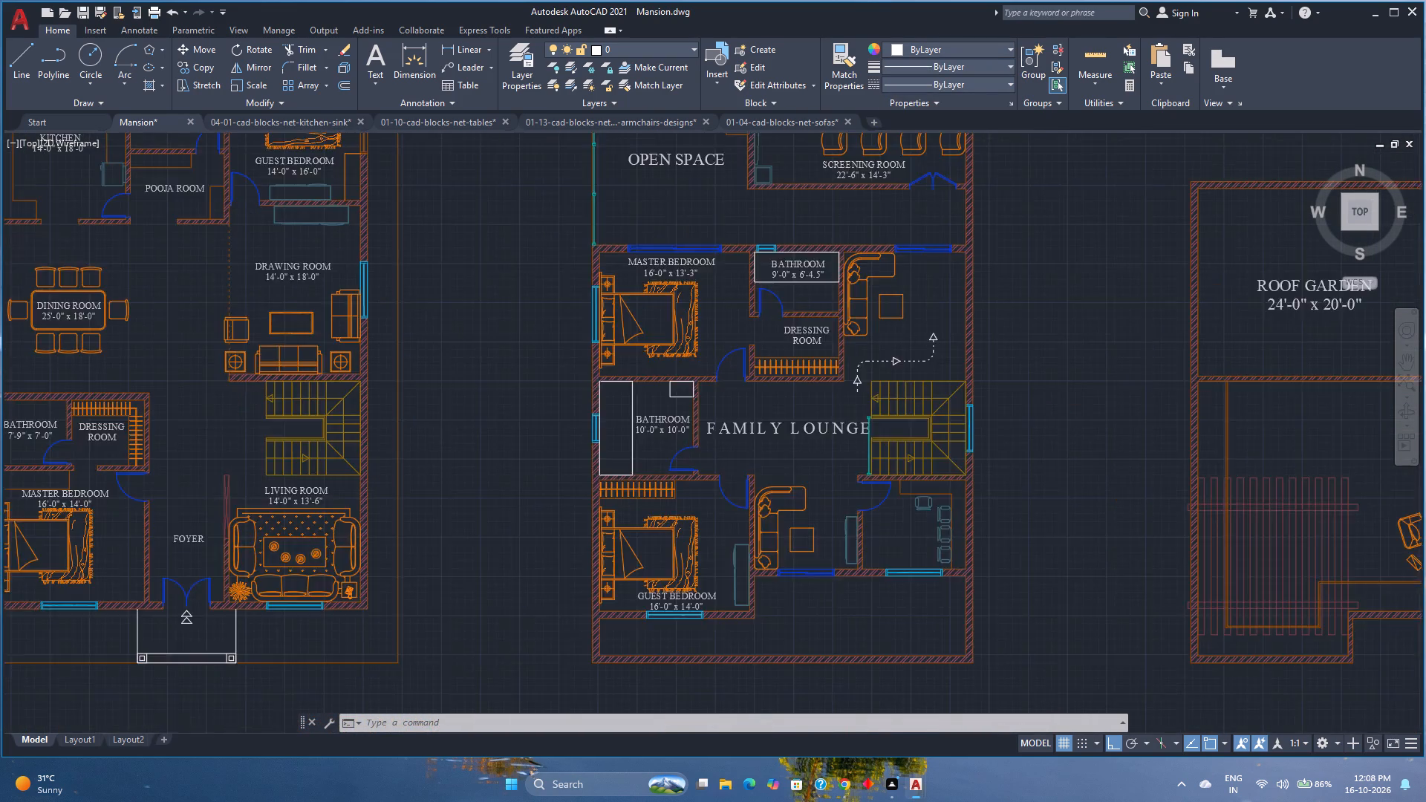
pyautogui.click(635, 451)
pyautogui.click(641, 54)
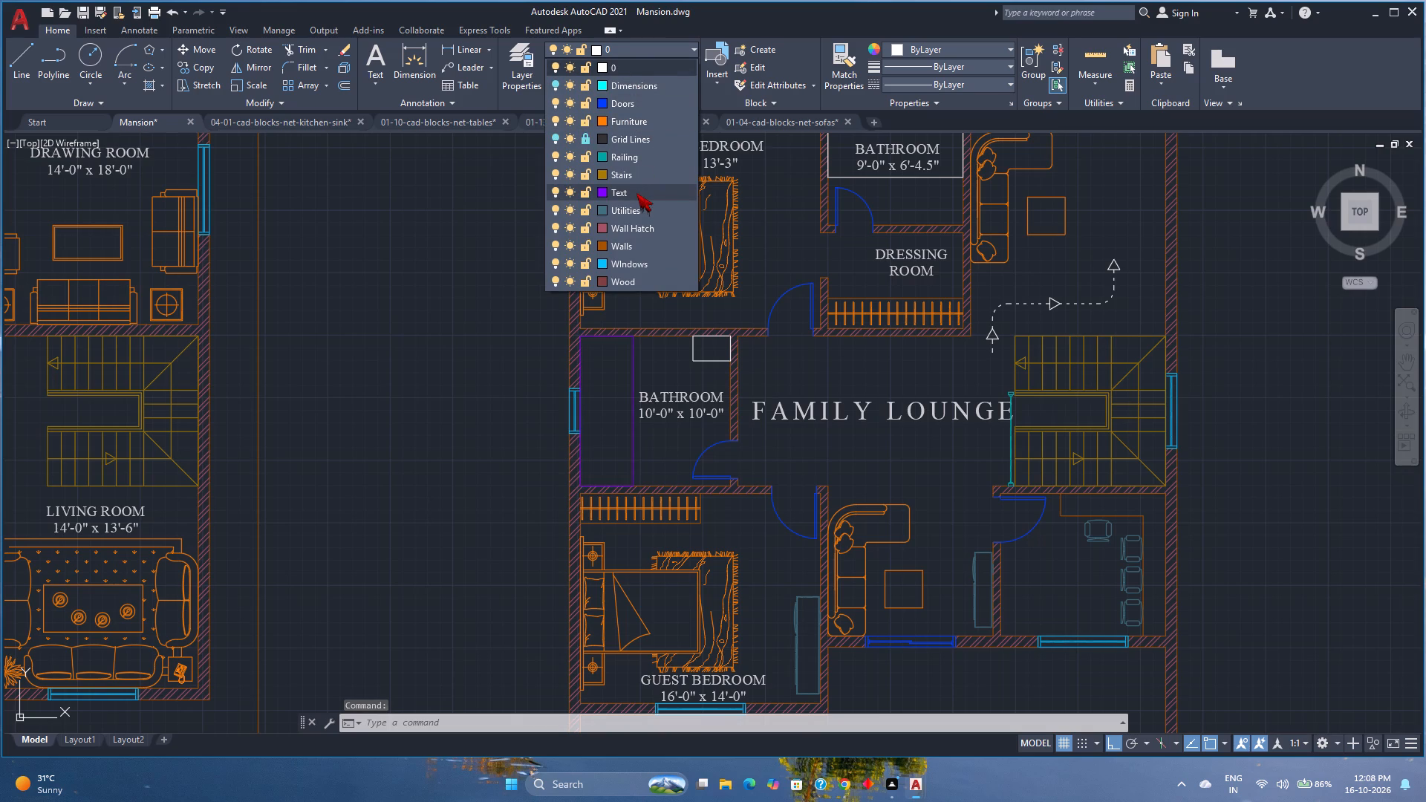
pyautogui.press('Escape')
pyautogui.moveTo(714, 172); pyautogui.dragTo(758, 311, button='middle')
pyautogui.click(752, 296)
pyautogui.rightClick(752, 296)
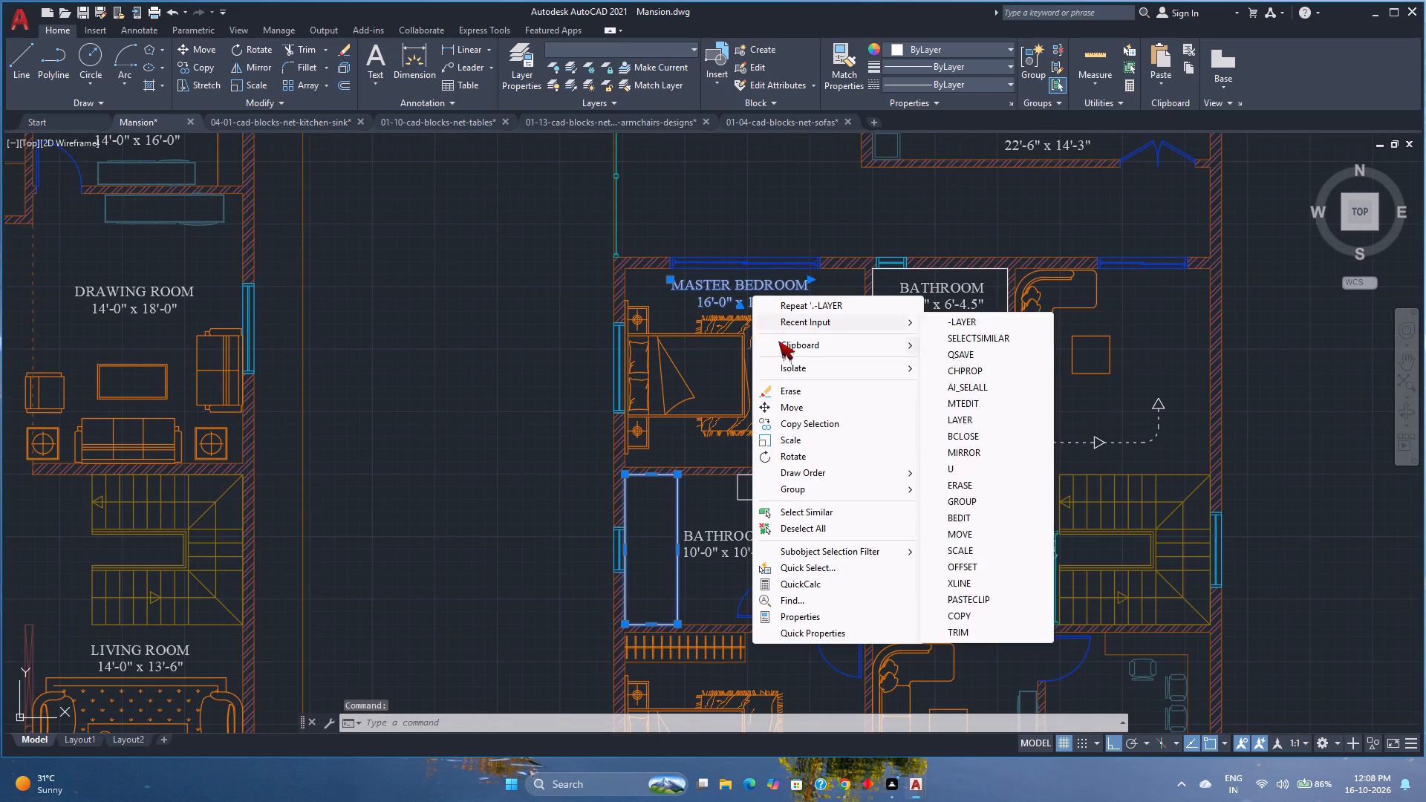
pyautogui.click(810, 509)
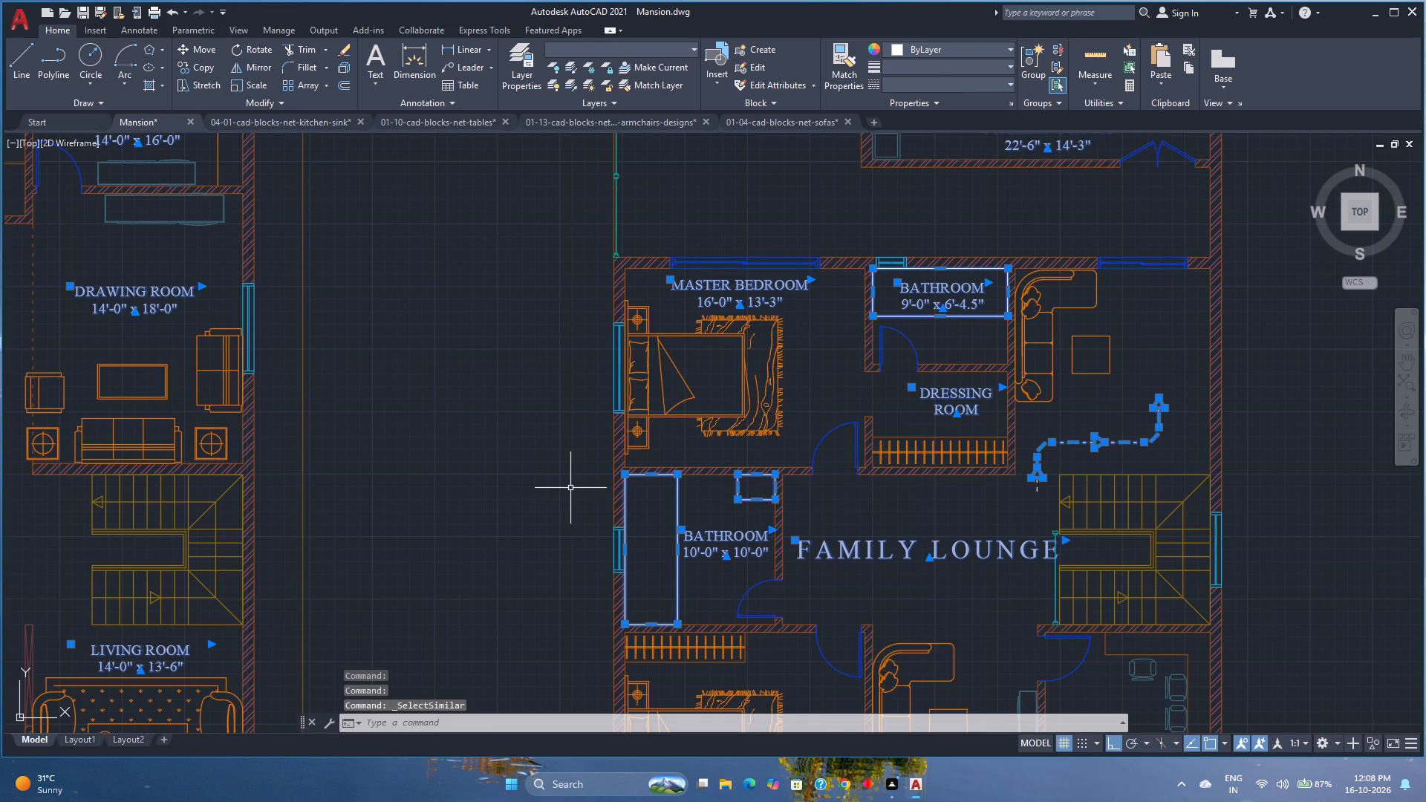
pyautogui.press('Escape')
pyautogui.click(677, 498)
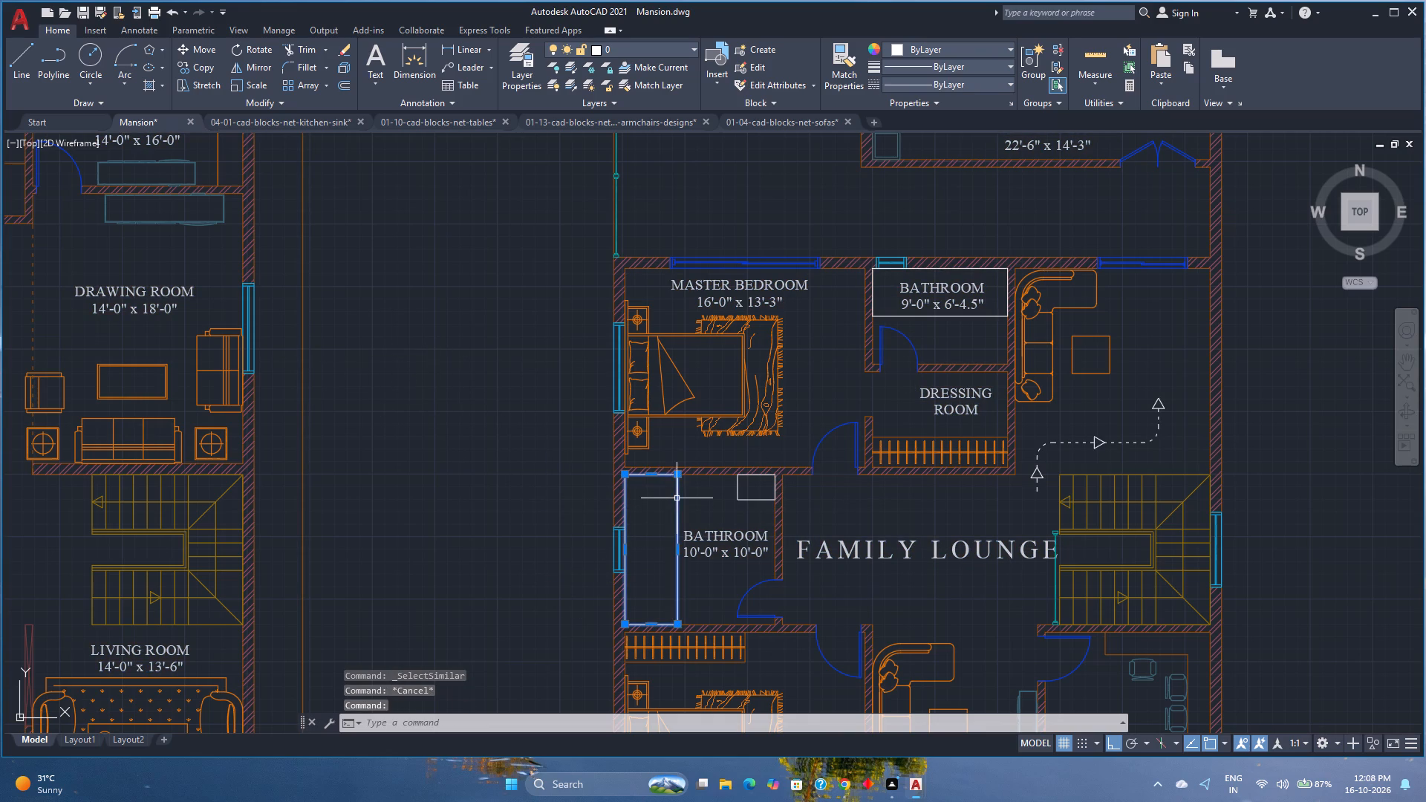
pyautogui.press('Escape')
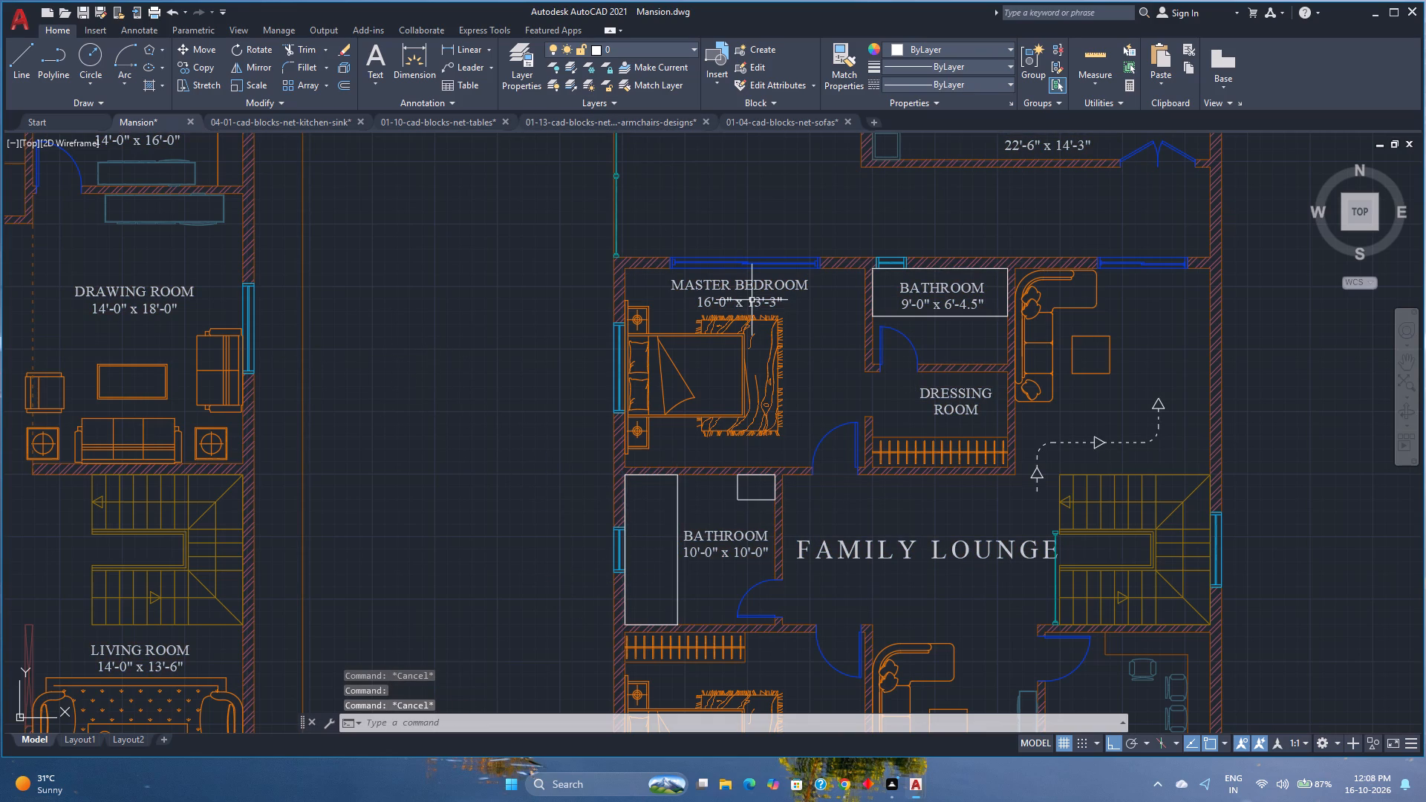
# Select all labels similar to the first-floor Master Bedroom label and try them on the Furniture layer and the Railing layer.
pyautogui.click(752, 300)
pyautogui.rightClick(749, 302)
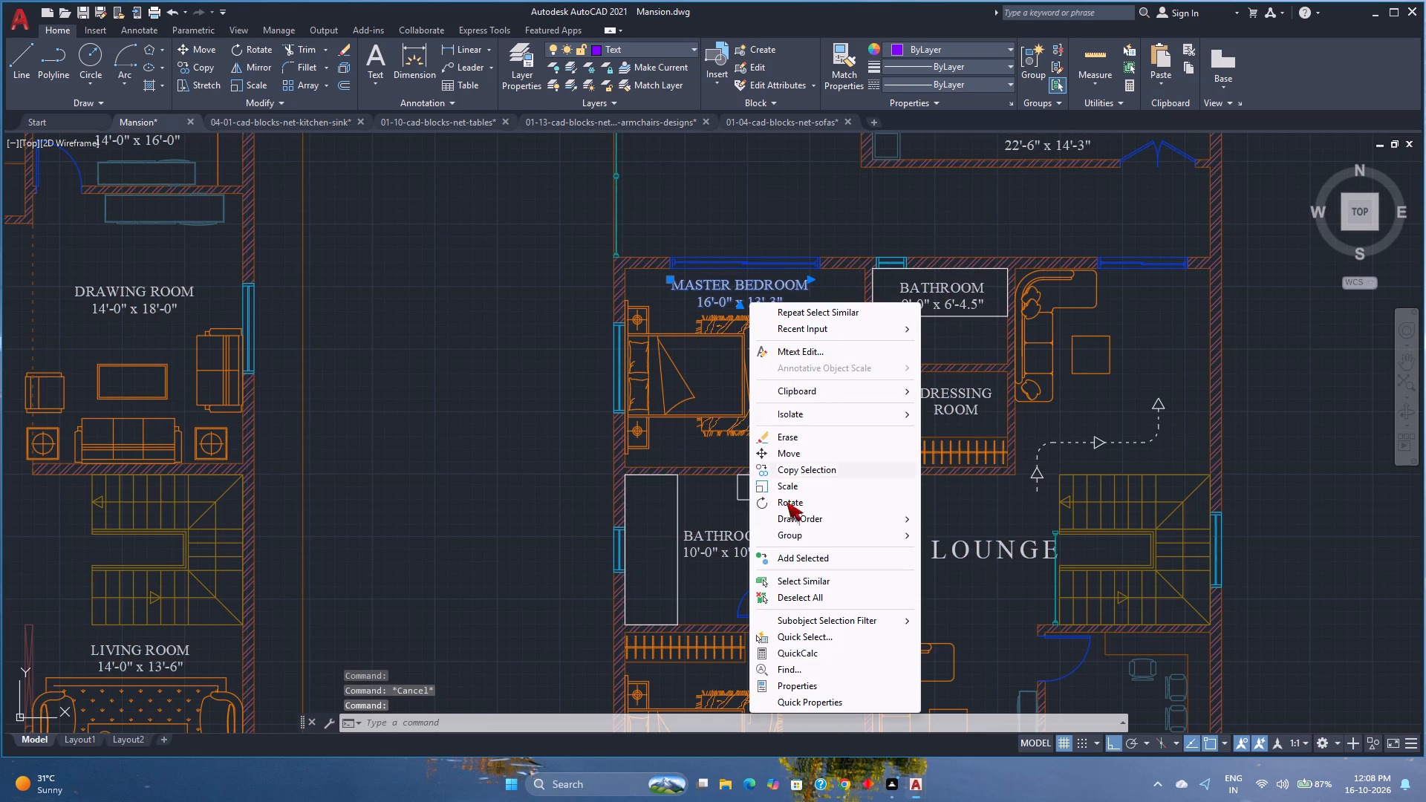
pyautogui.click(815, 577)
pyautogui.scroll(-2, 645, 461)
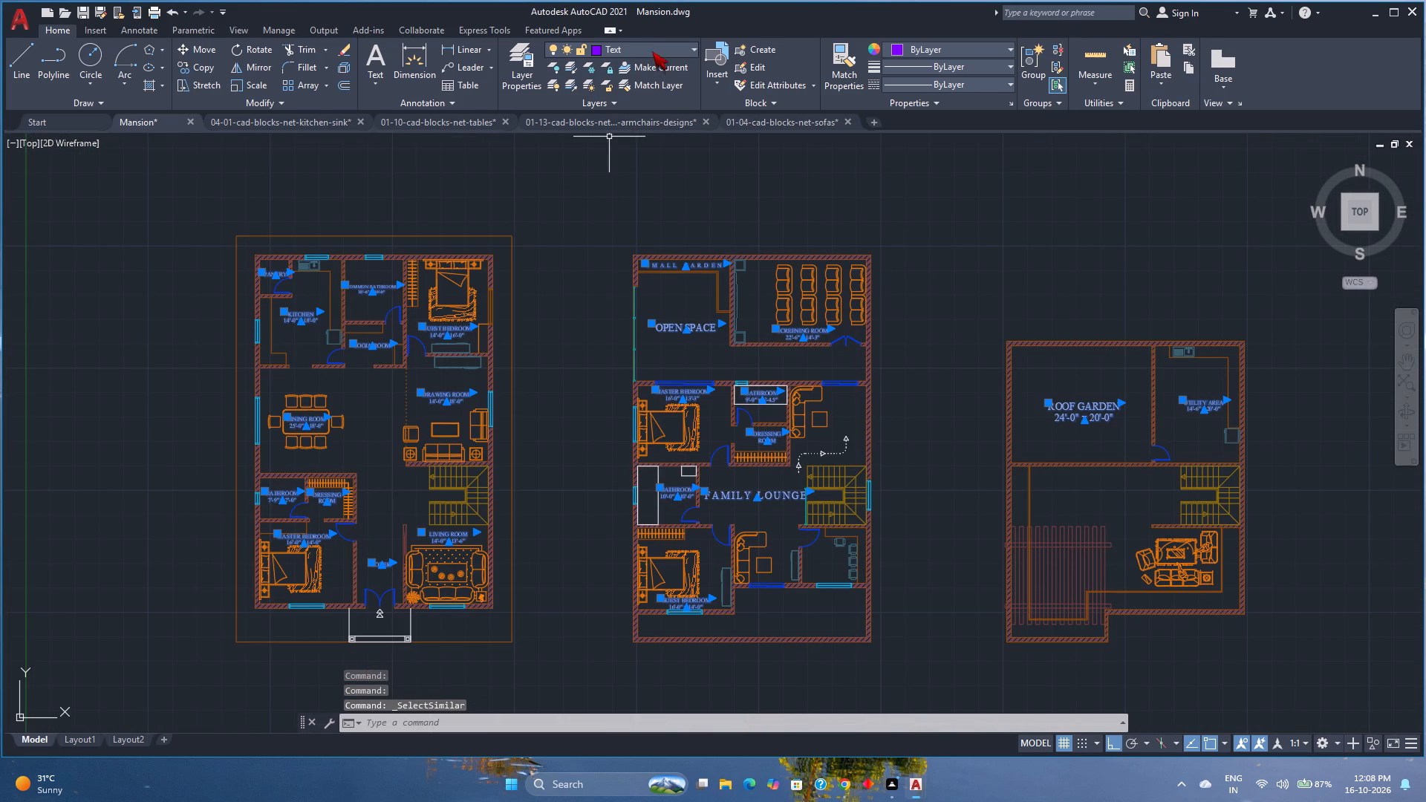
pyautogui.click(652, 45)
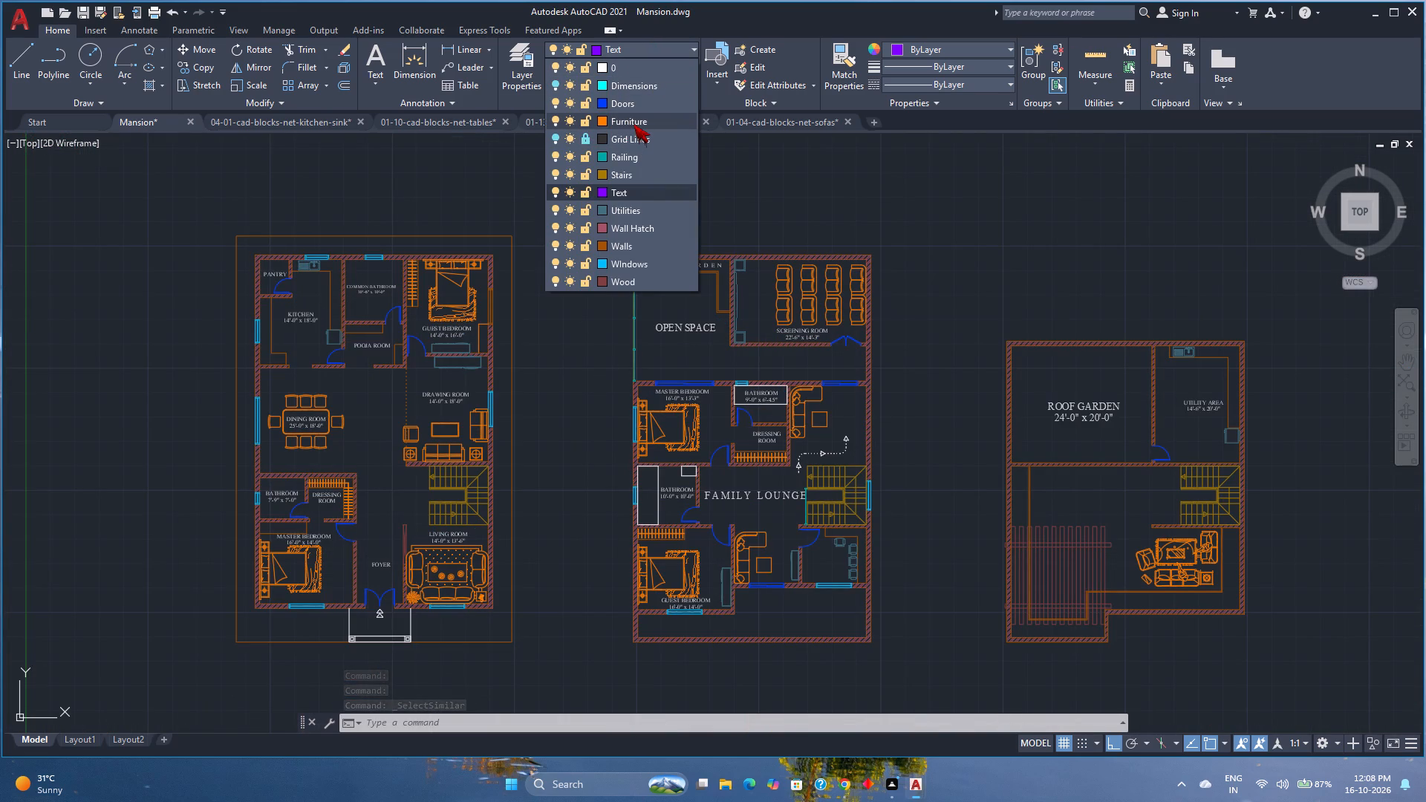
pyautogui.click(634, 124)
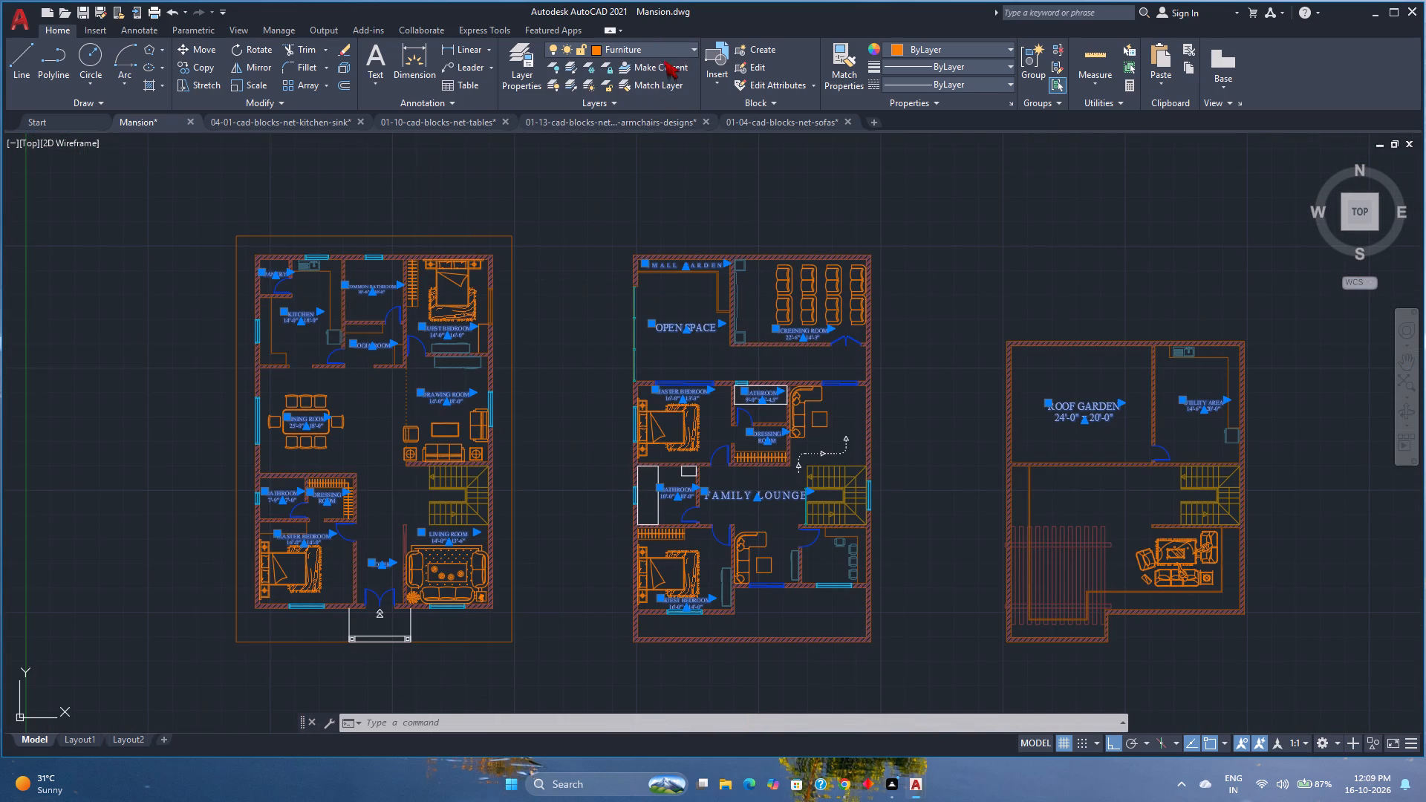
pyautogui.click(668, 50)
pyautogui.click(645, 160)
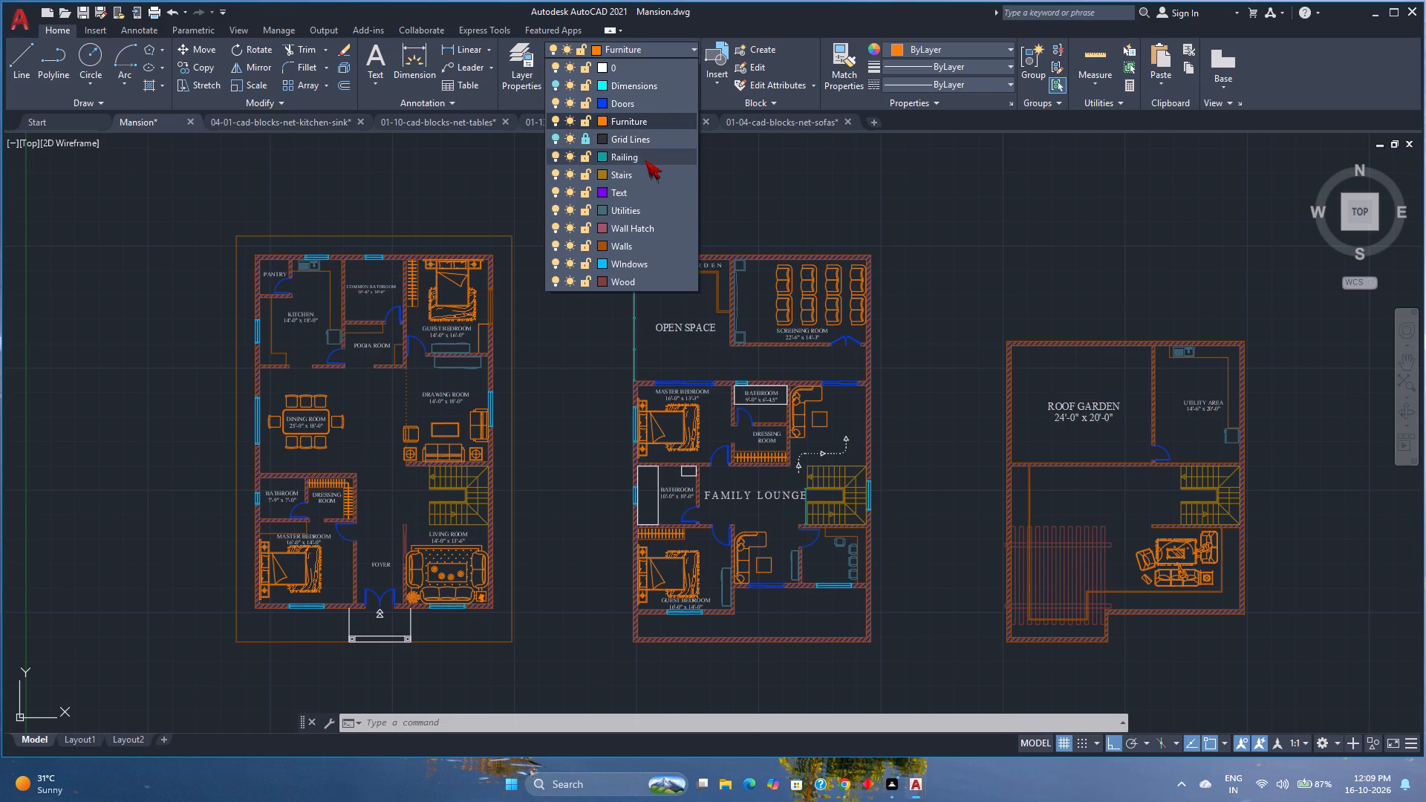
# Make the Open Space label's layer the current layer.
pyautogui.click(660, 44)
pyautogui.click(657, 48)
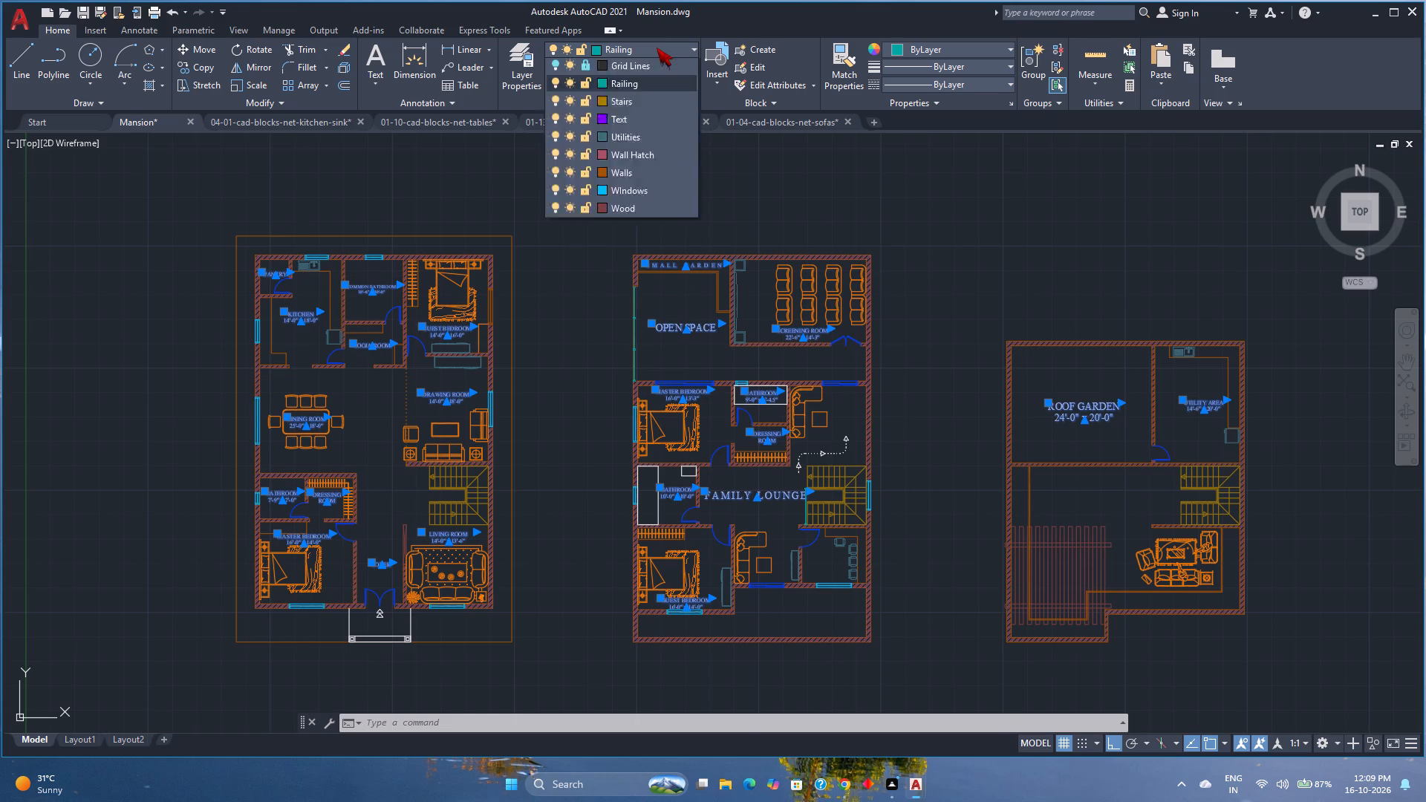
pyautogui.click(655, 61)
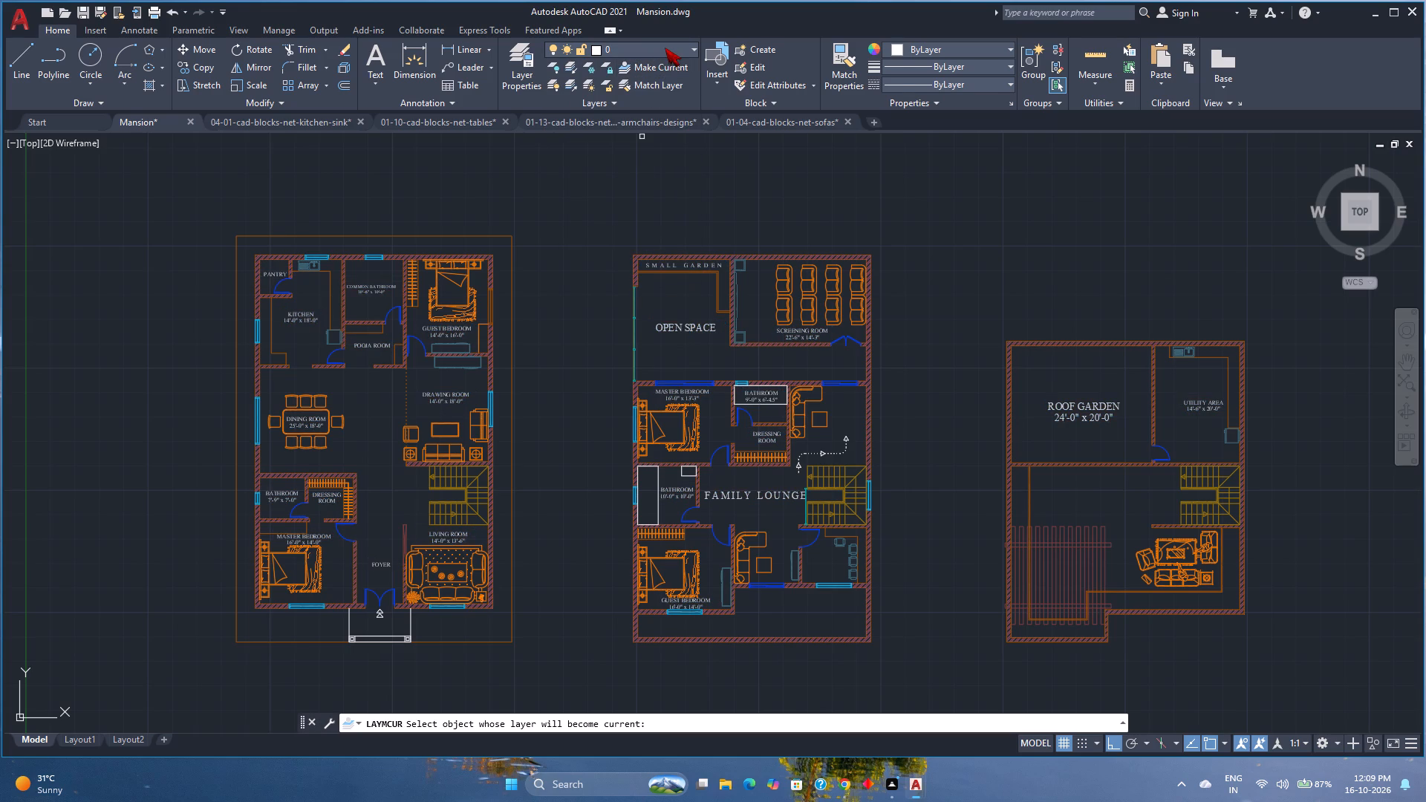
pyautogui.hotkey('ctrl', 'z')
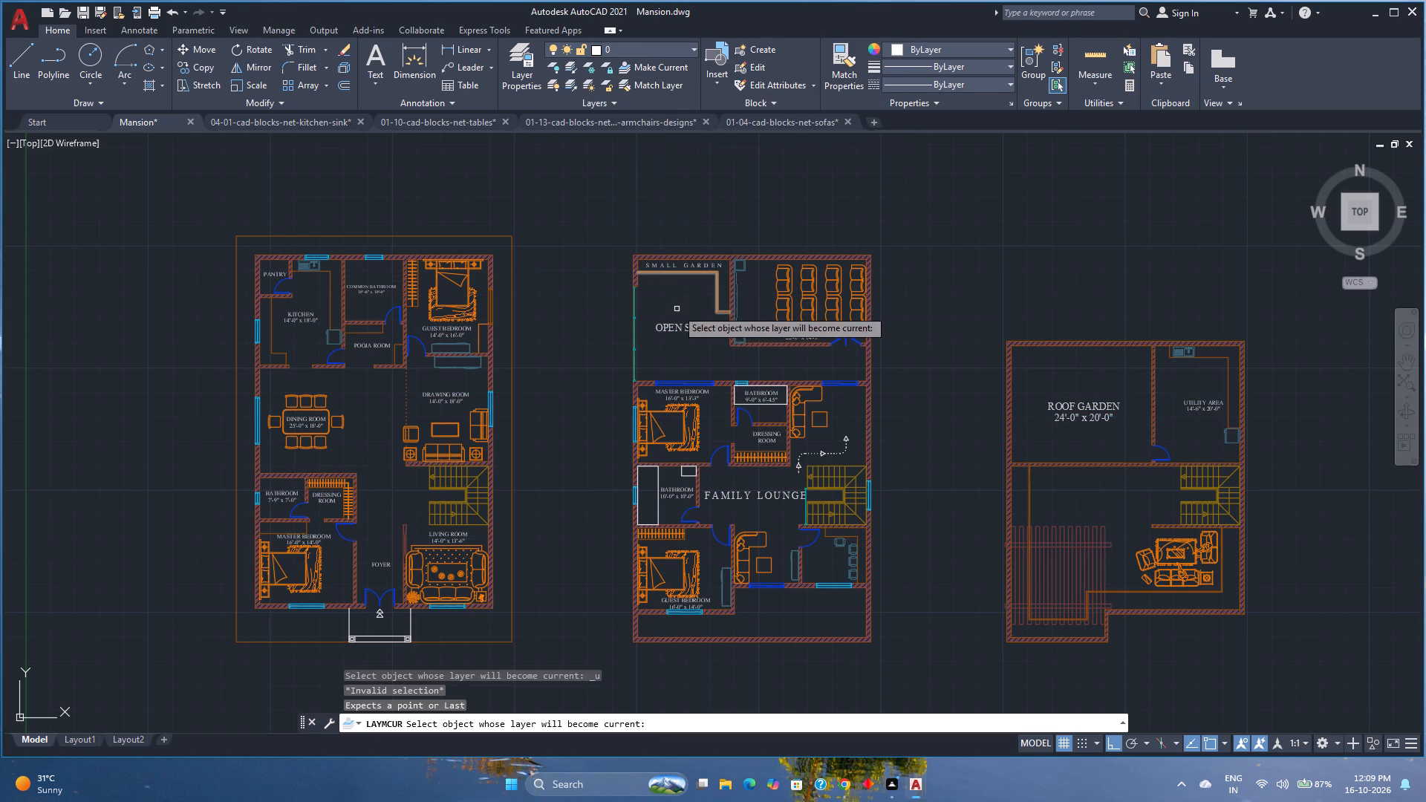
pyautogui.click(683, 329)
pyautogui.press('space')
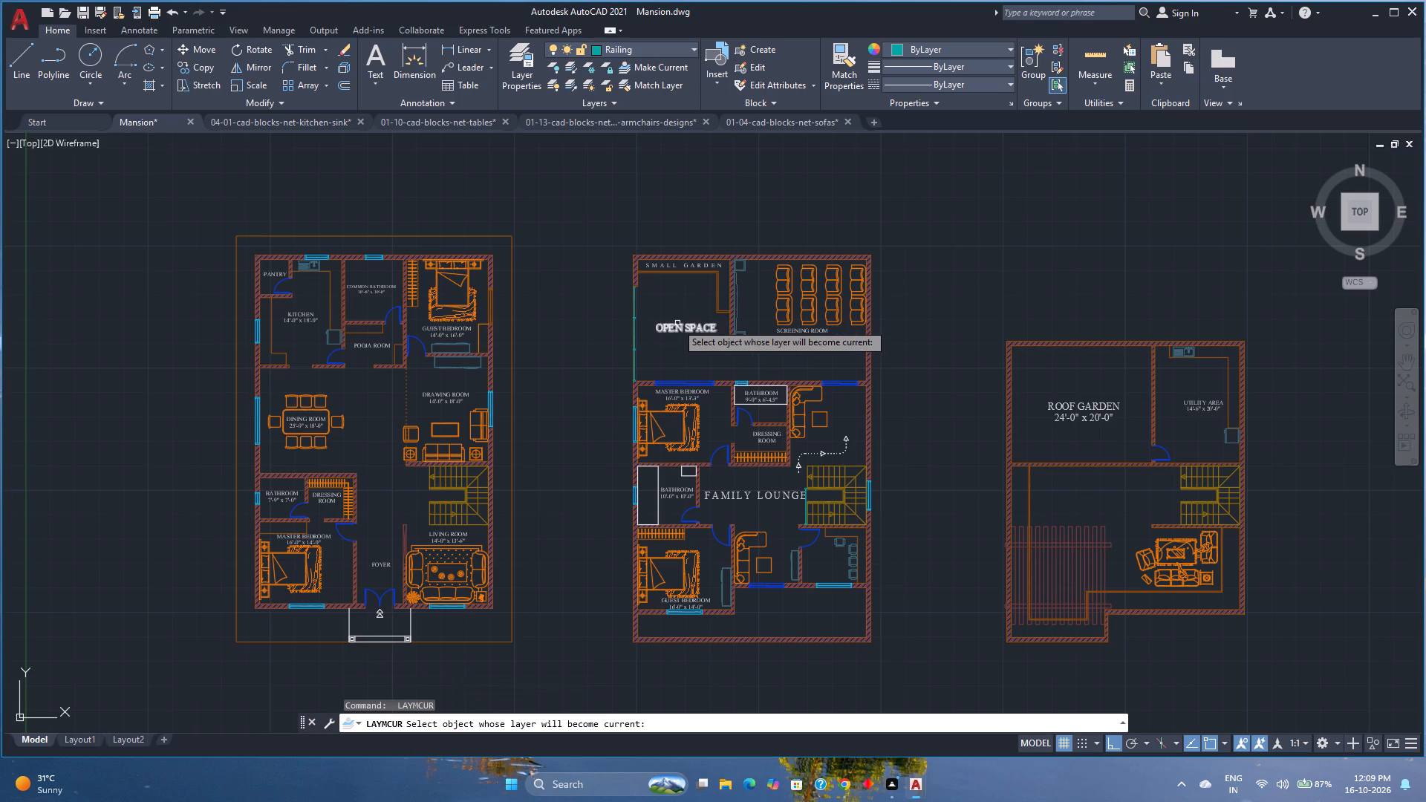
pyautogui.press('Escape')
# Select all labels similar to the Open Space label, assign them to the Text layer and clear the selection.
pyautogui.click(677, 327)
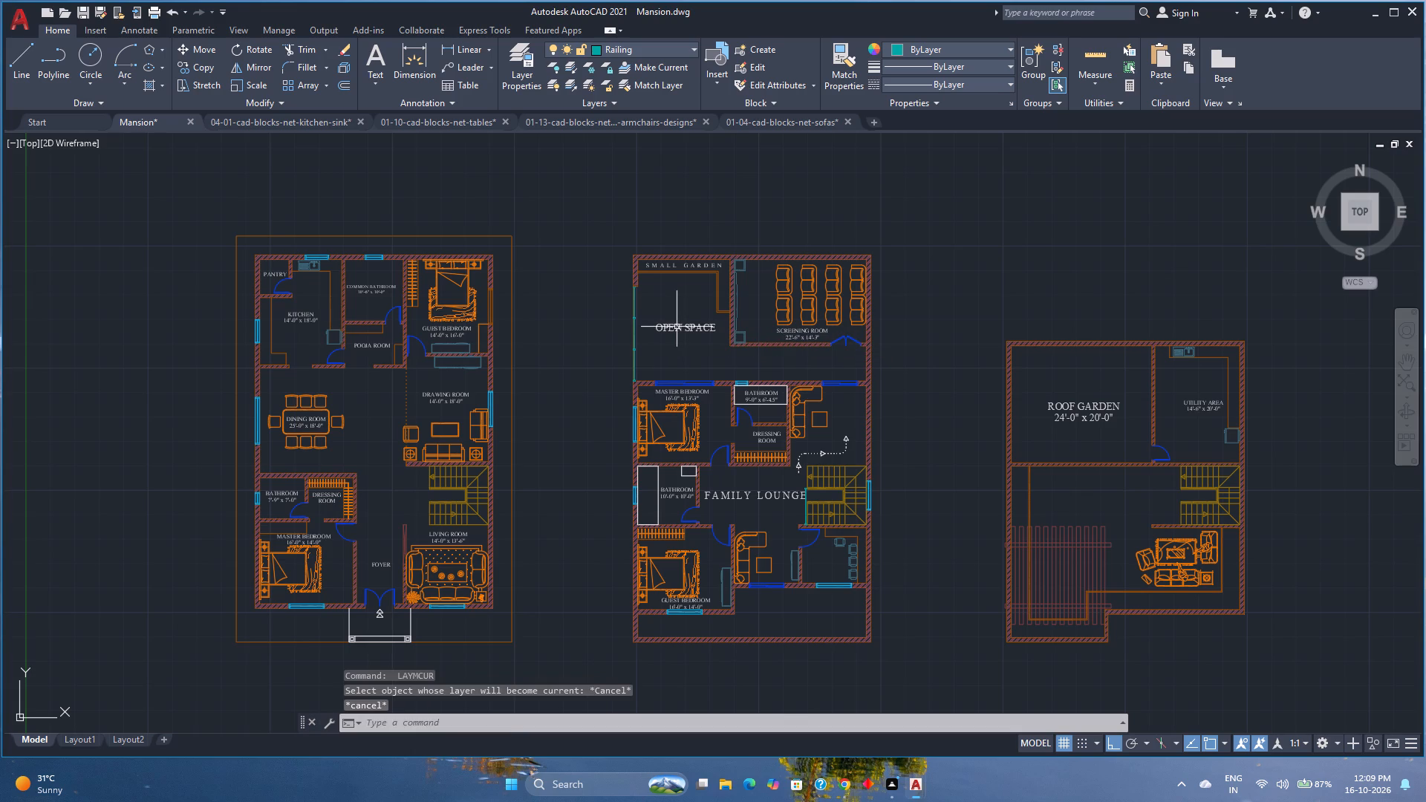
pyautogui.rightClick(677, 327)
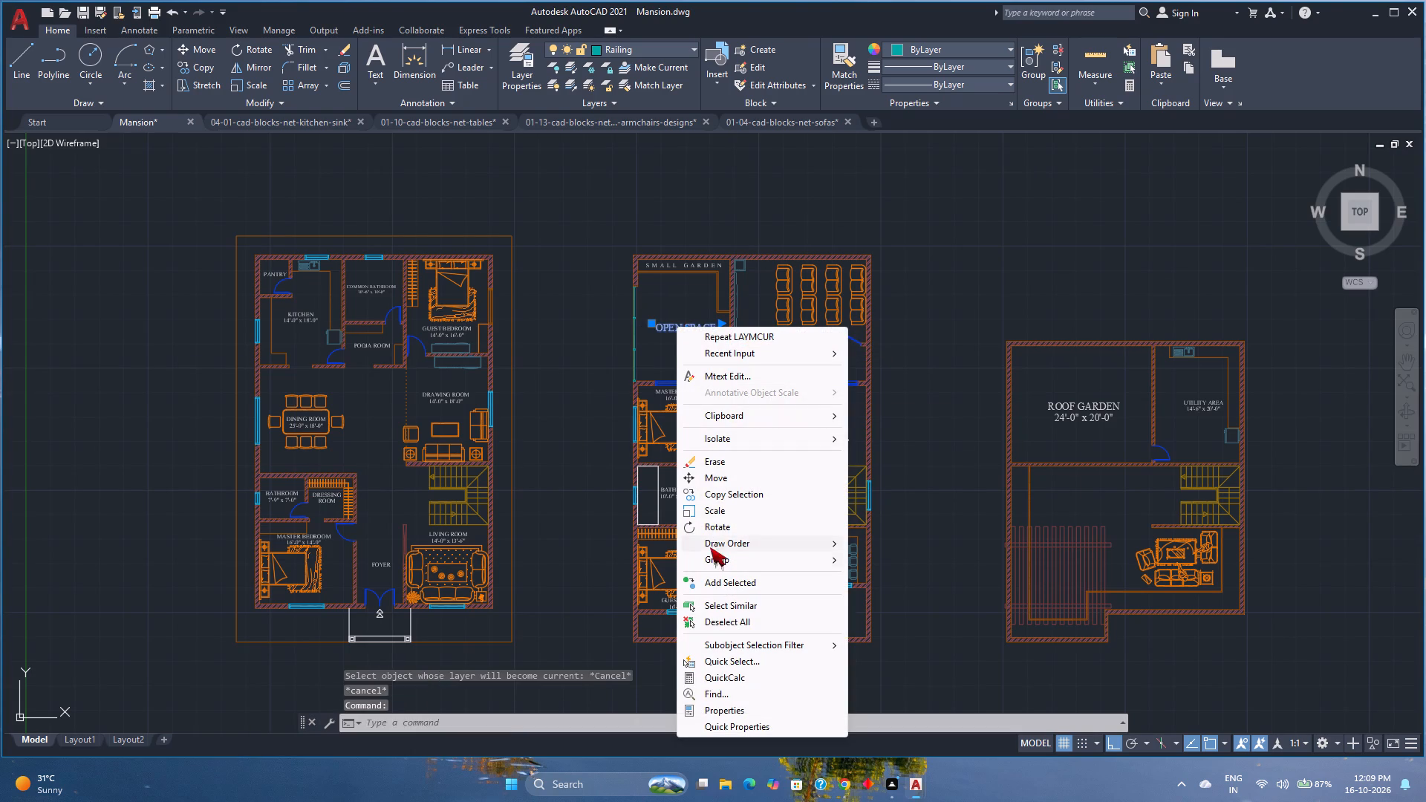
pyautogui.click(717, 607)
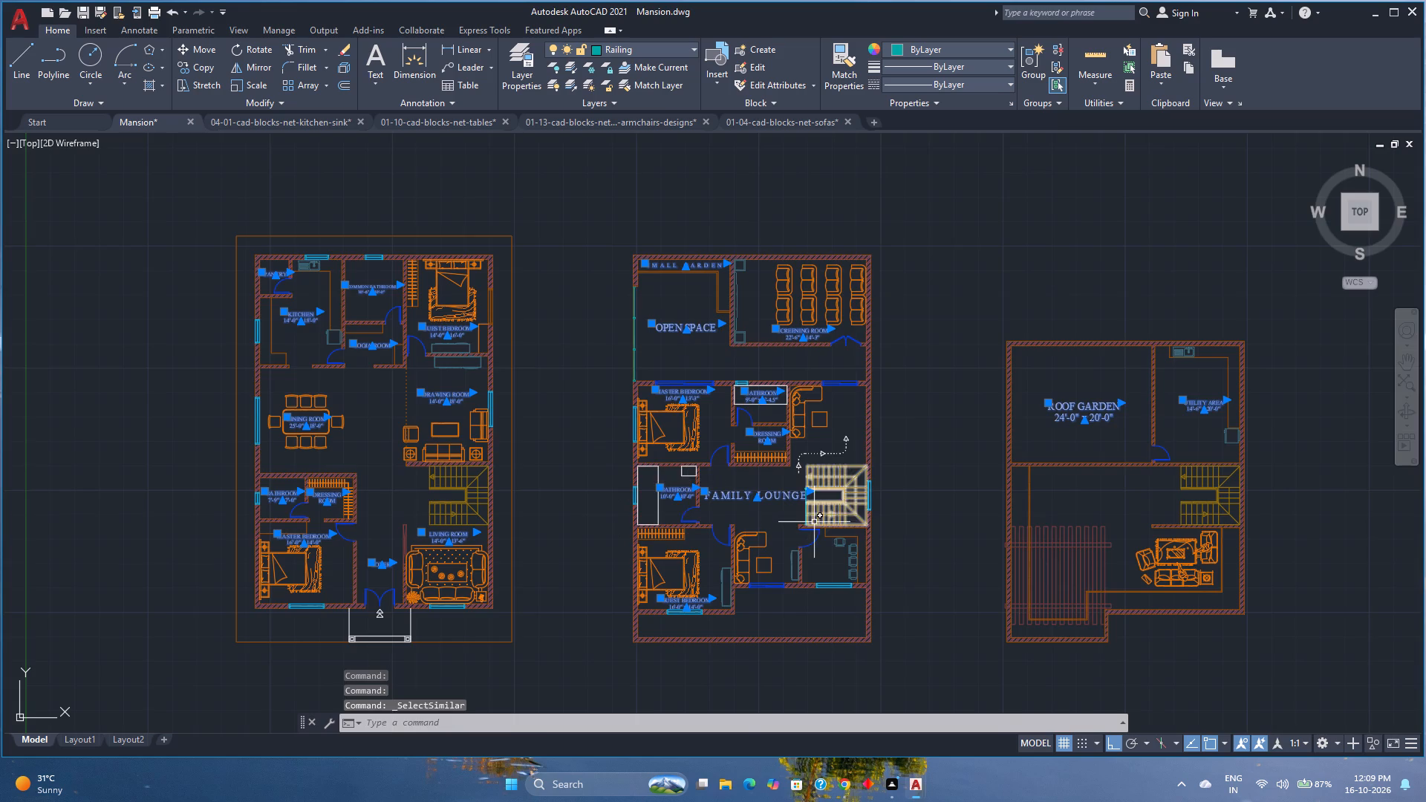
pyautogui.scroll(3, 814, 520)
pyautogui.scroll(-3, 739, 472)
pyautogui.scroll(1, 739, 472)
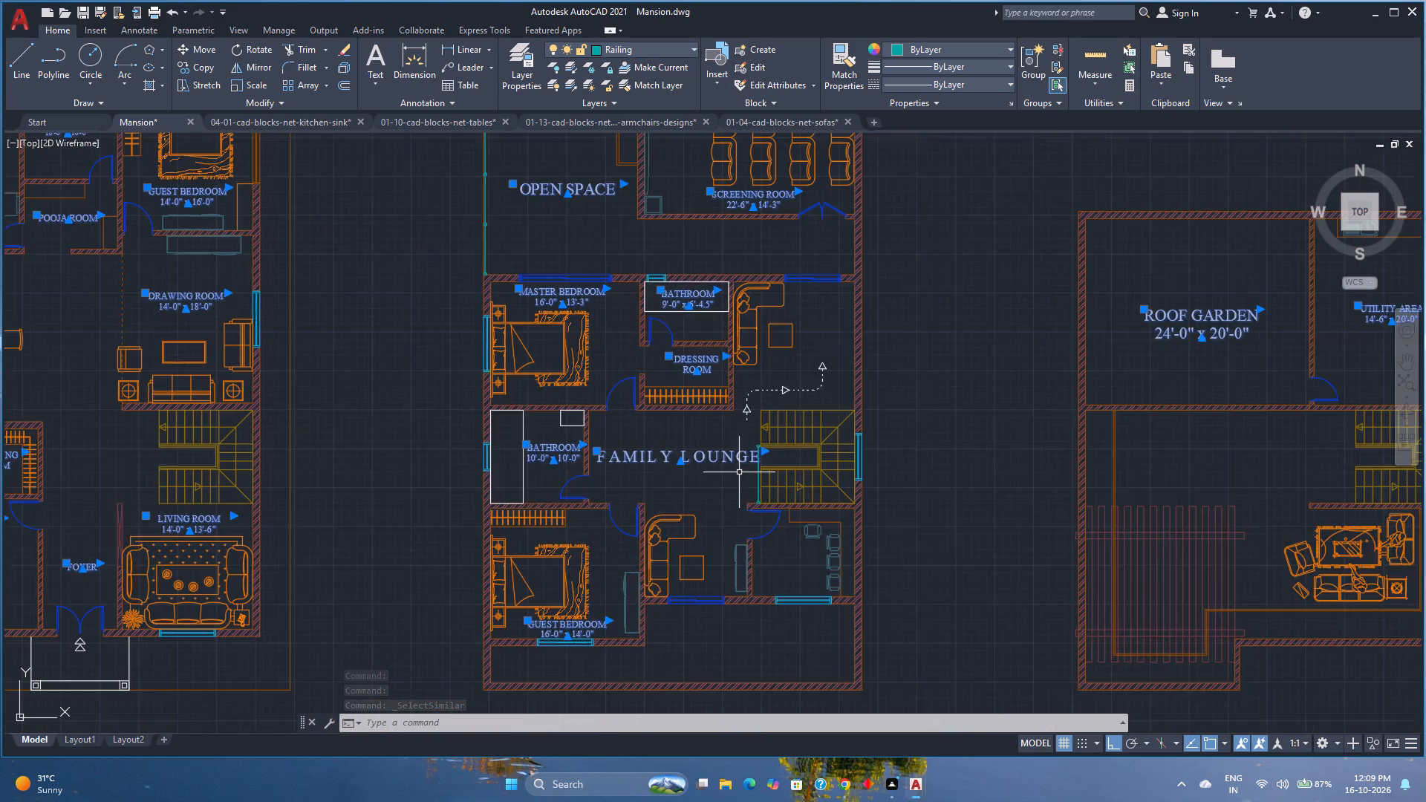
pyautogui.scroll(-2, 739, 472)
pyautogui.click(680, 48)
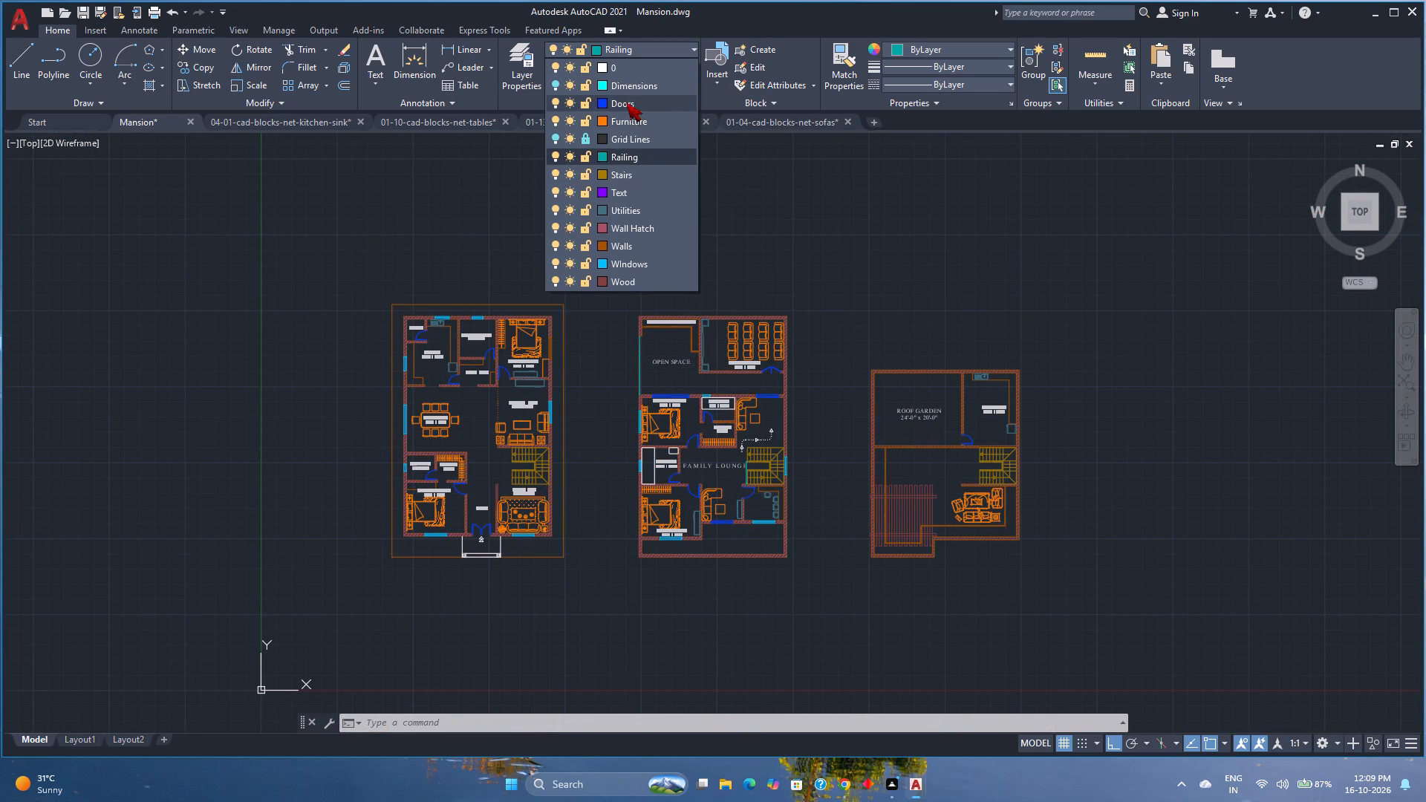
pyautogui.click(630, 186)
pyautogui.press('Escape')
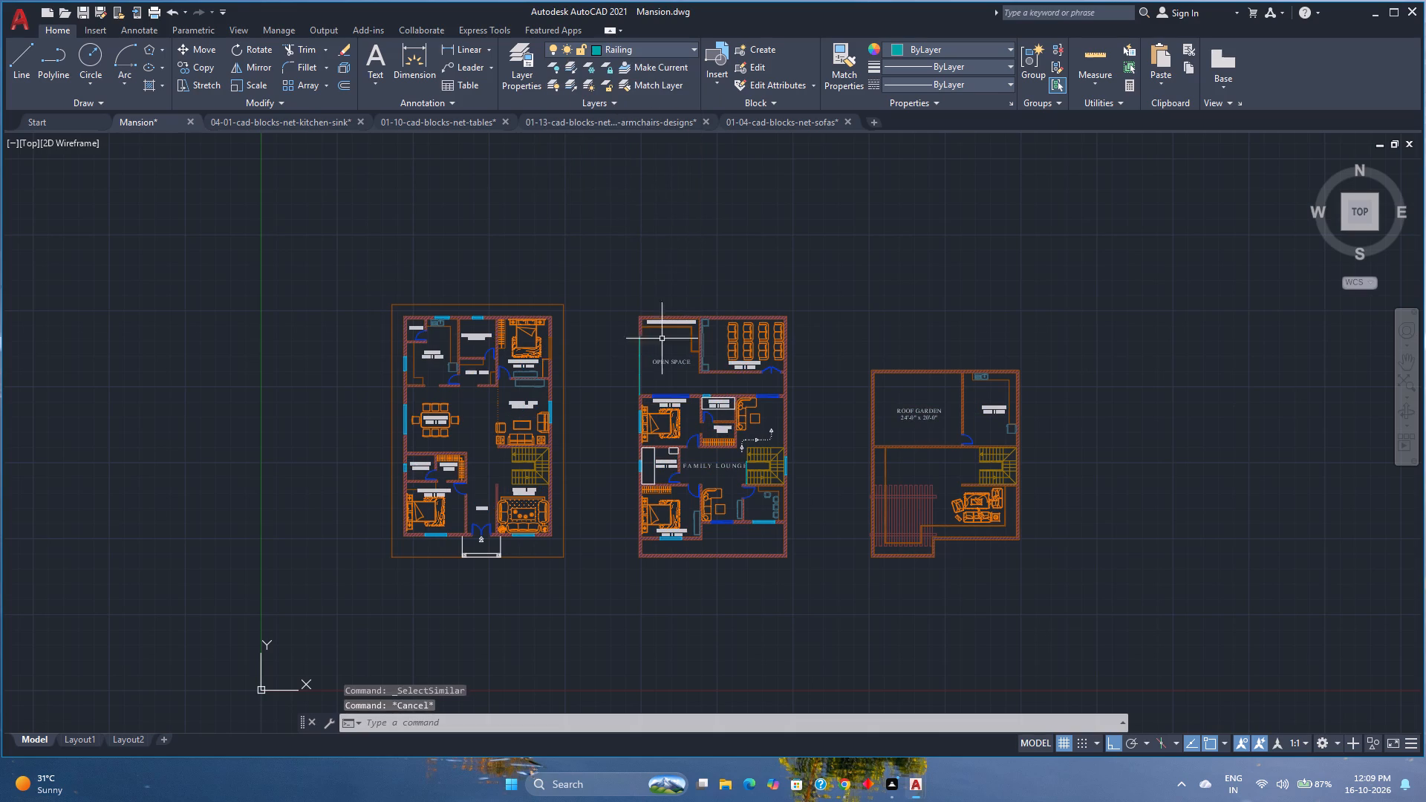
# Open the Open Space label for text editing, reapply the Text layer to it and close the text editor.
pyautogui.scroll(2, 668, 418)
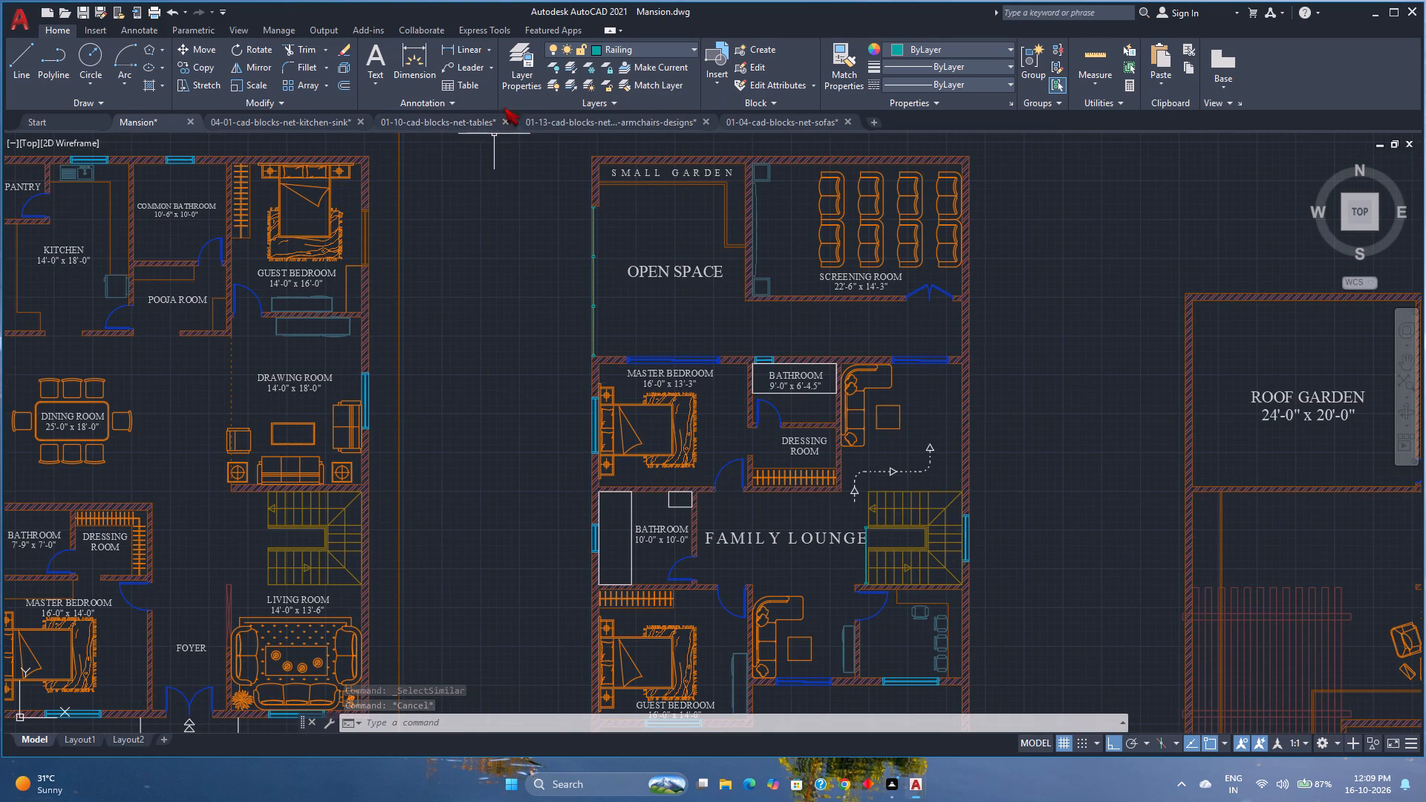
pyautogui.doubleClick(642, 267)
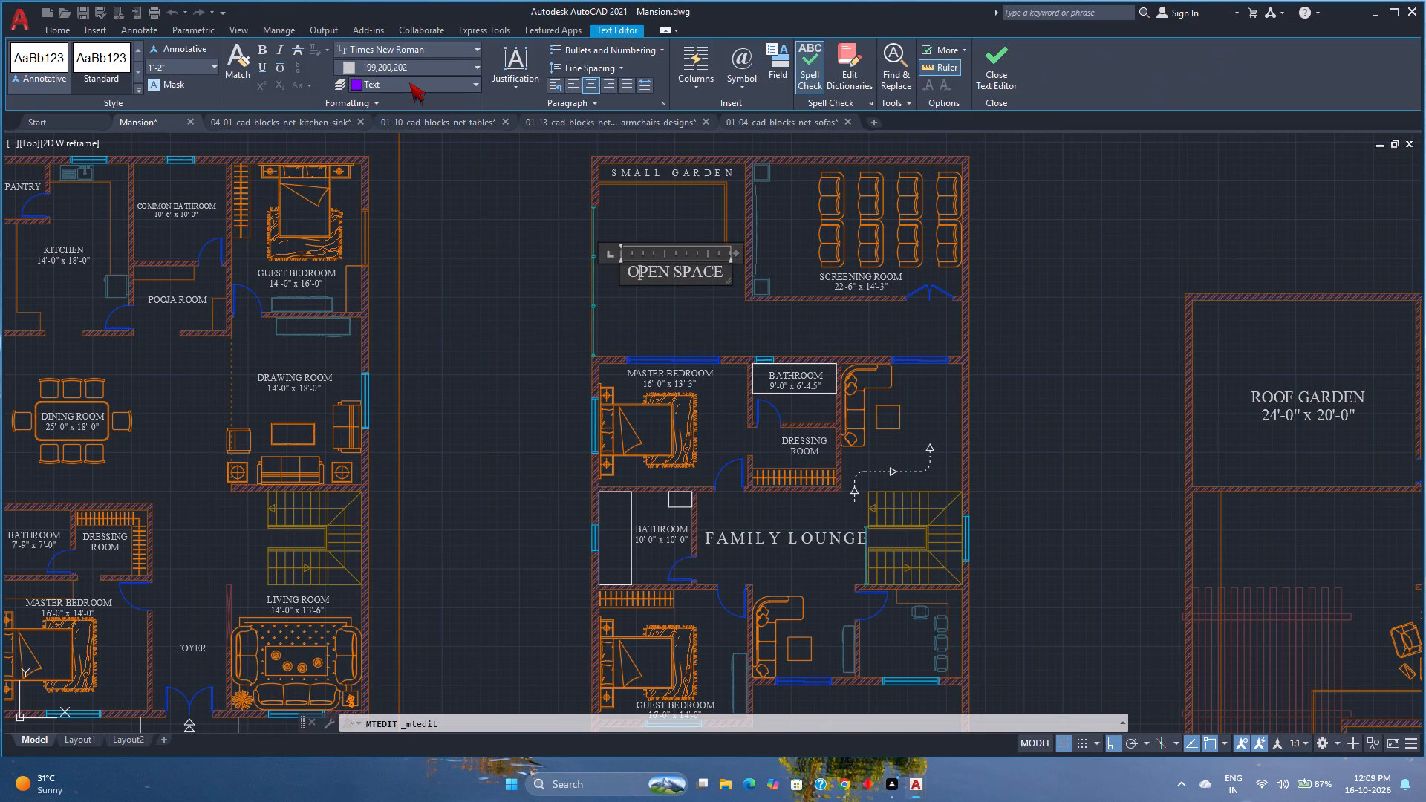
pyautogui.click(409, 82)
pyautogui.click(418, 85)
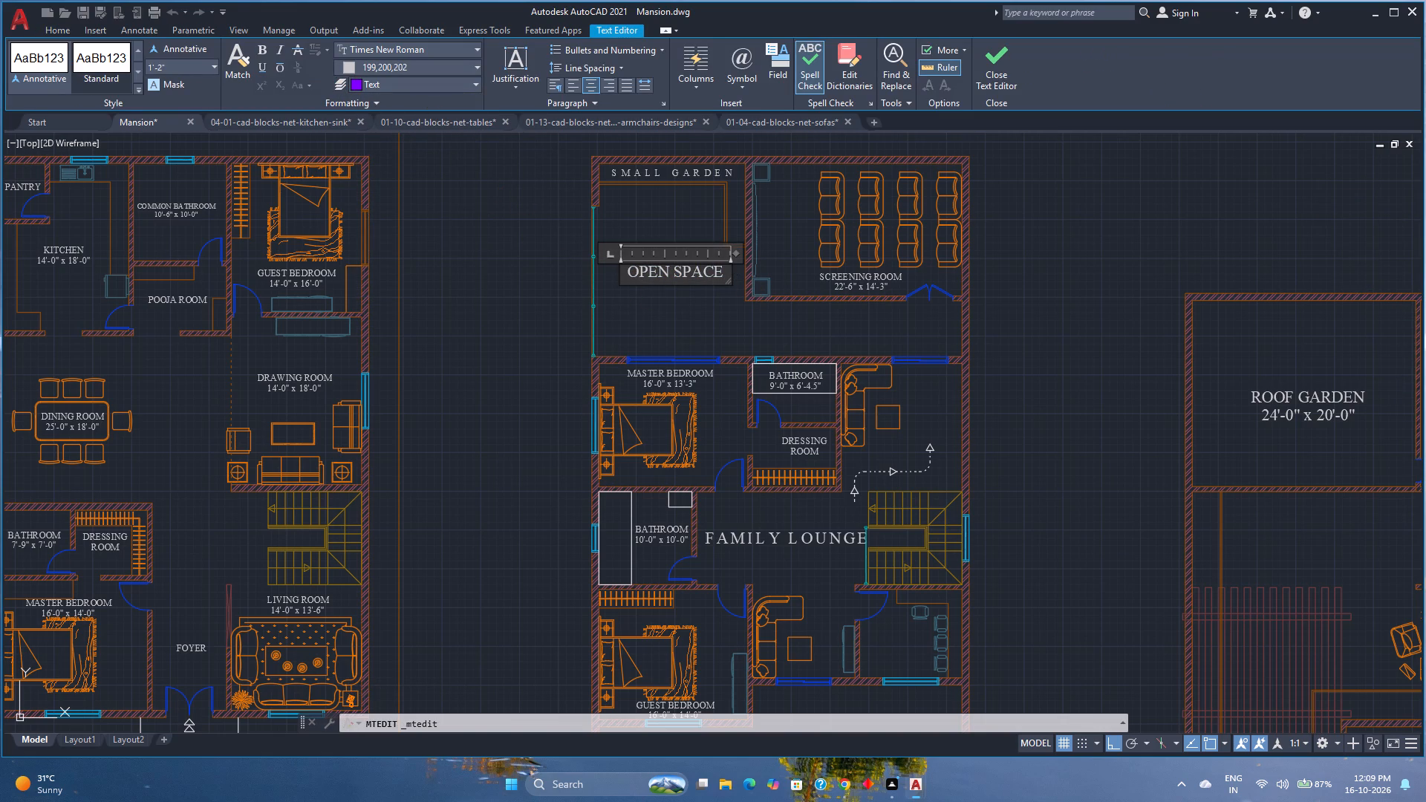
pyautogui.click(691, 267)
pyautogui.click(400, 82)
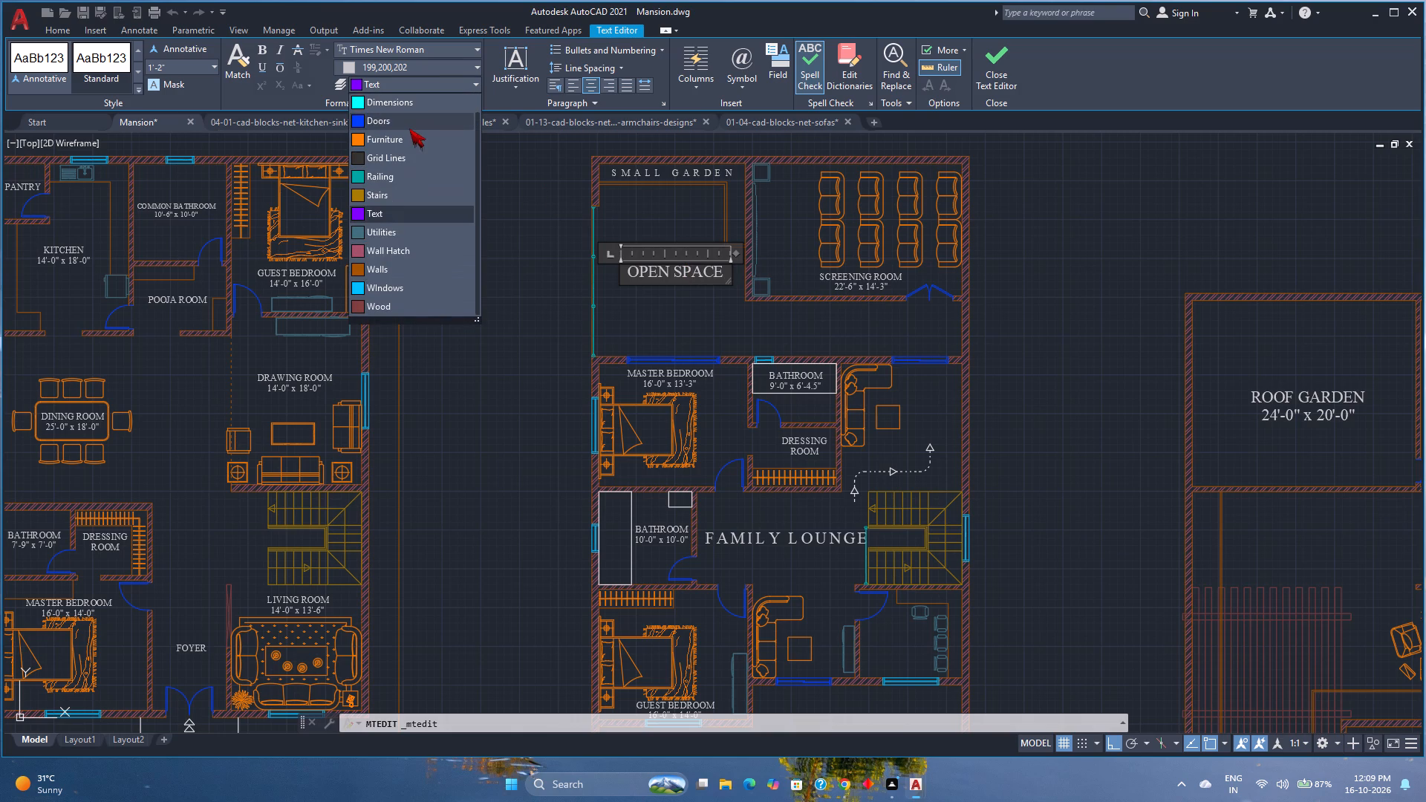
pyautogui.click(382, 214)
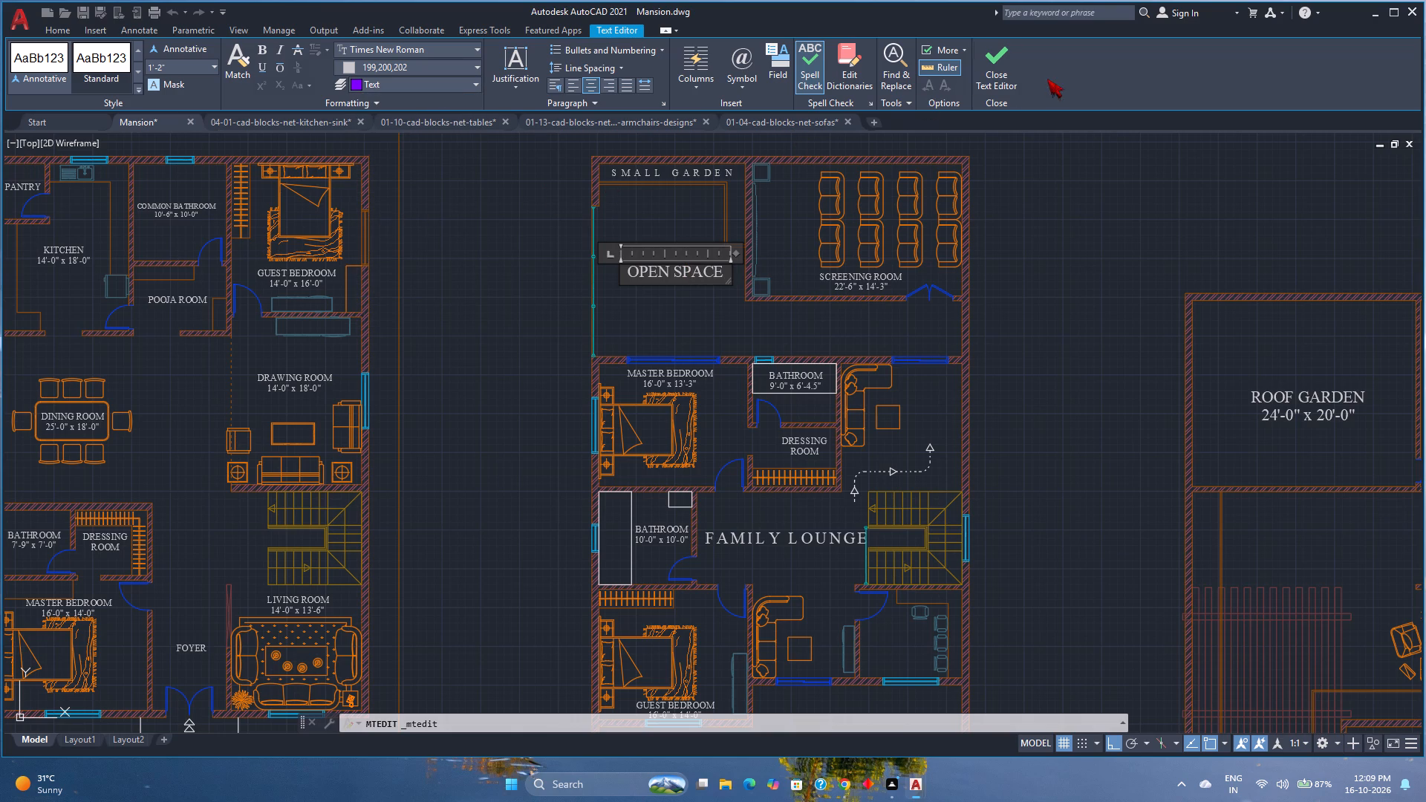
pyautogui.click(990, 67)
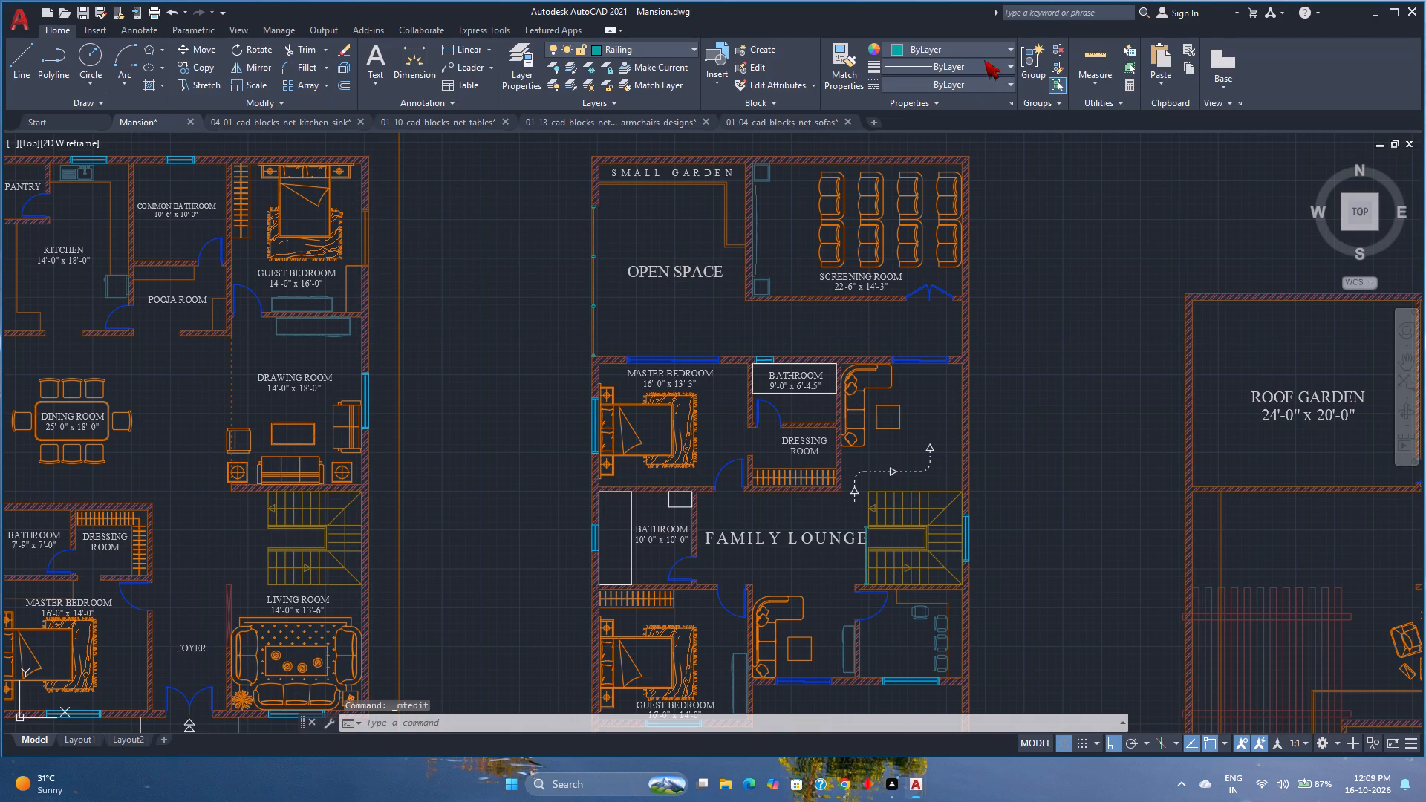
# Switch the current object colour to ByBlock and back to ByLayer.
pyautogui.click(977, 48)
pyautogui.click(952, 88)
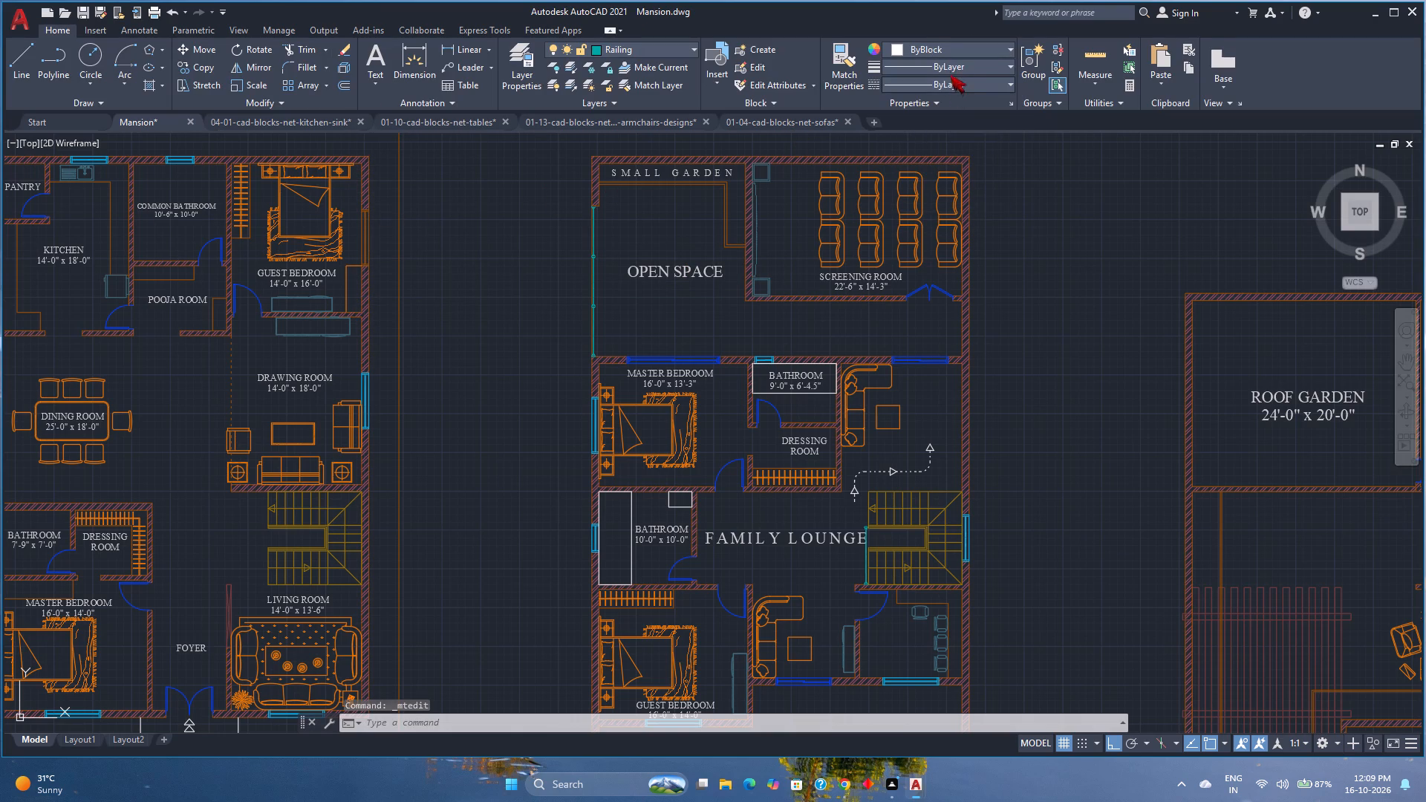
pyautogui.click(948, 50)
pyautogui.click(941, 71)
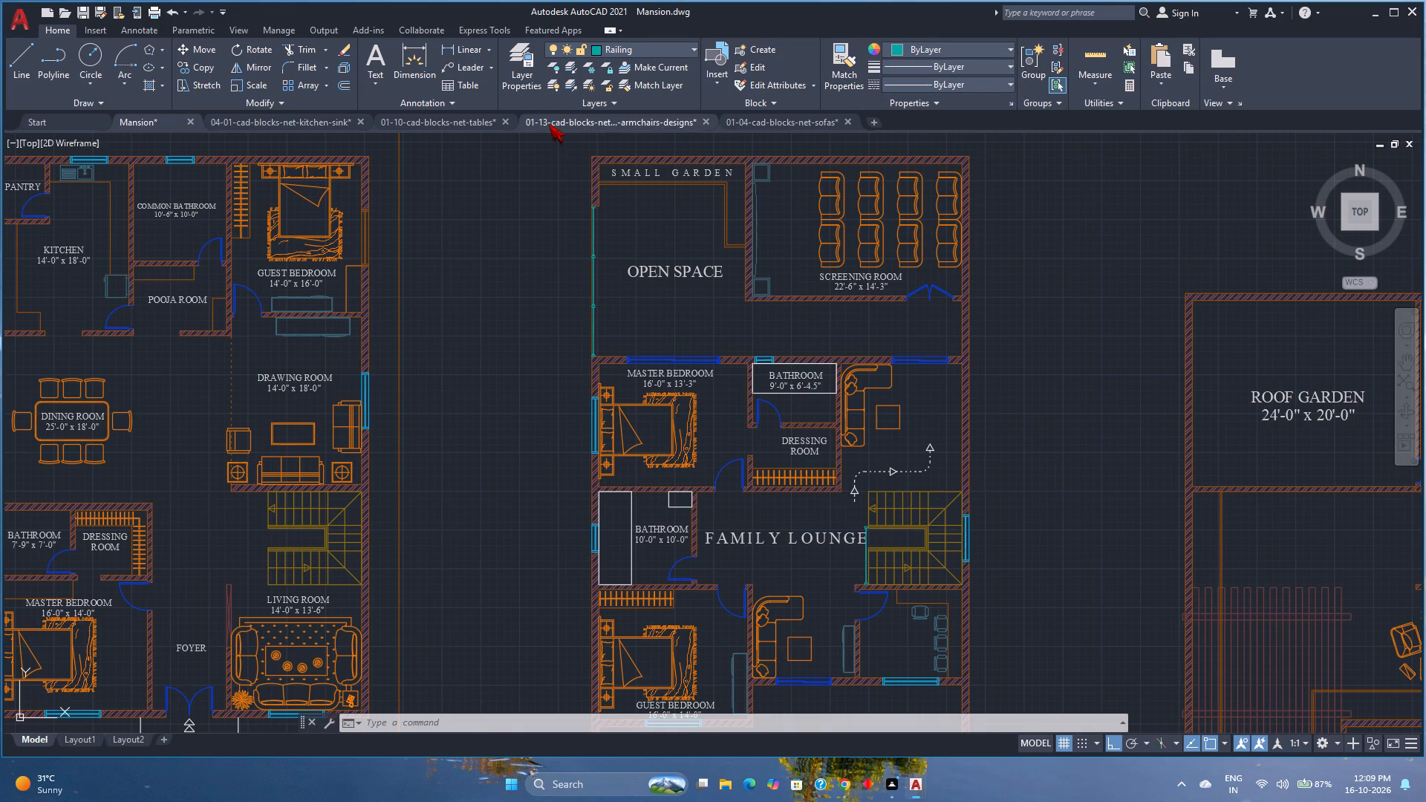
# Reapply the Text layer to the Utility Area label on the roof plan and clear the selection.
pyautogui.scroll(-2, 508, 194)
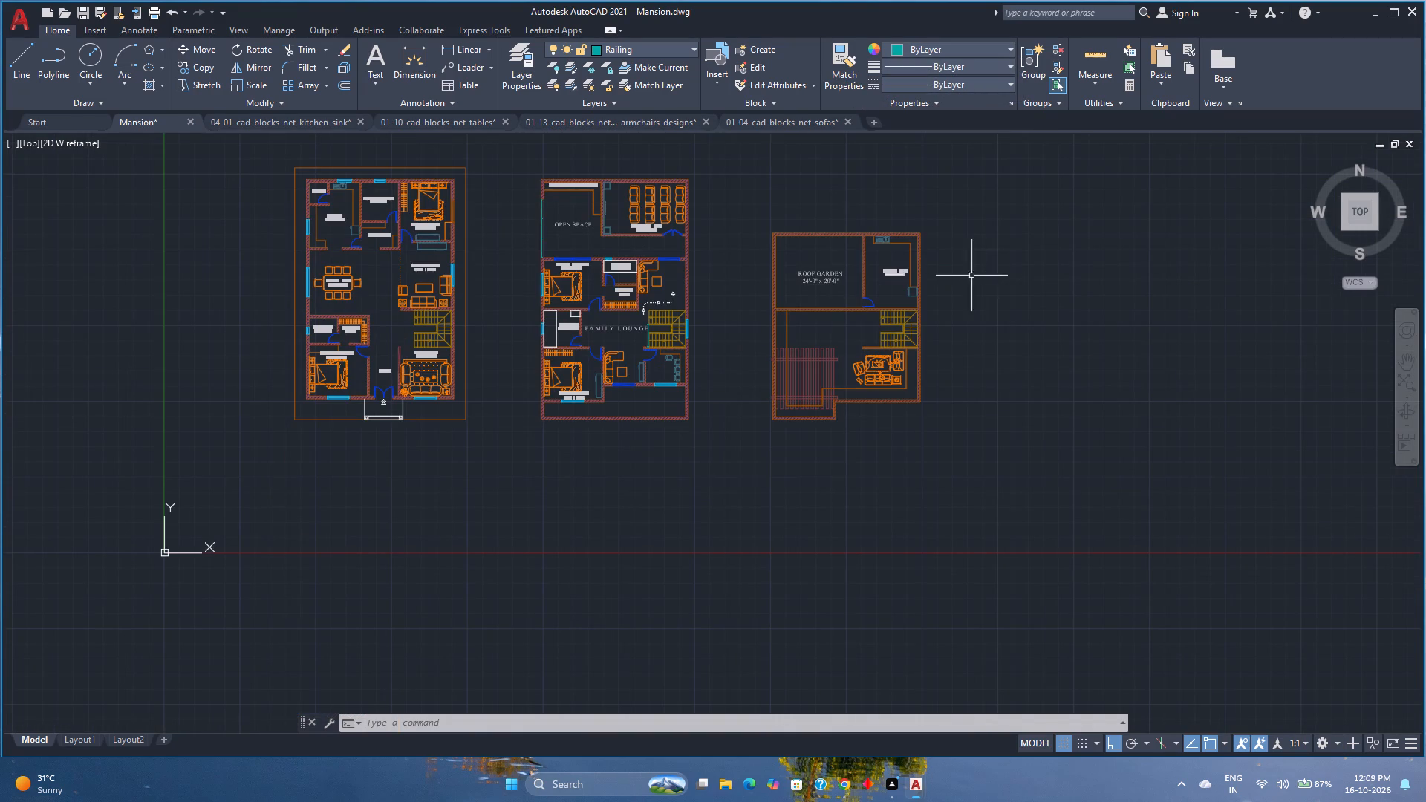
pyautogui.scroll(3, 877, 257)
pyautogui.click(906, 311)
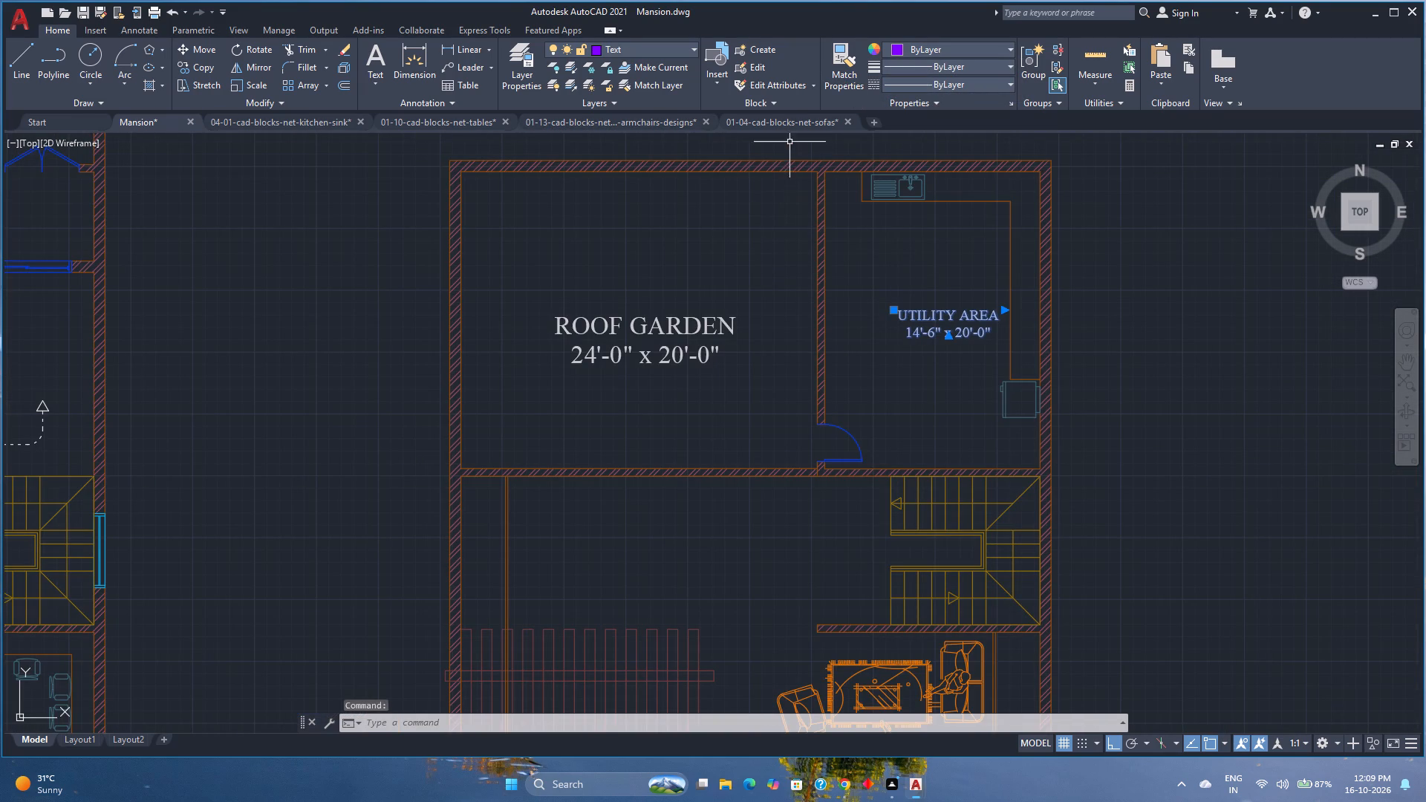
pyautogui.click(660, 54)
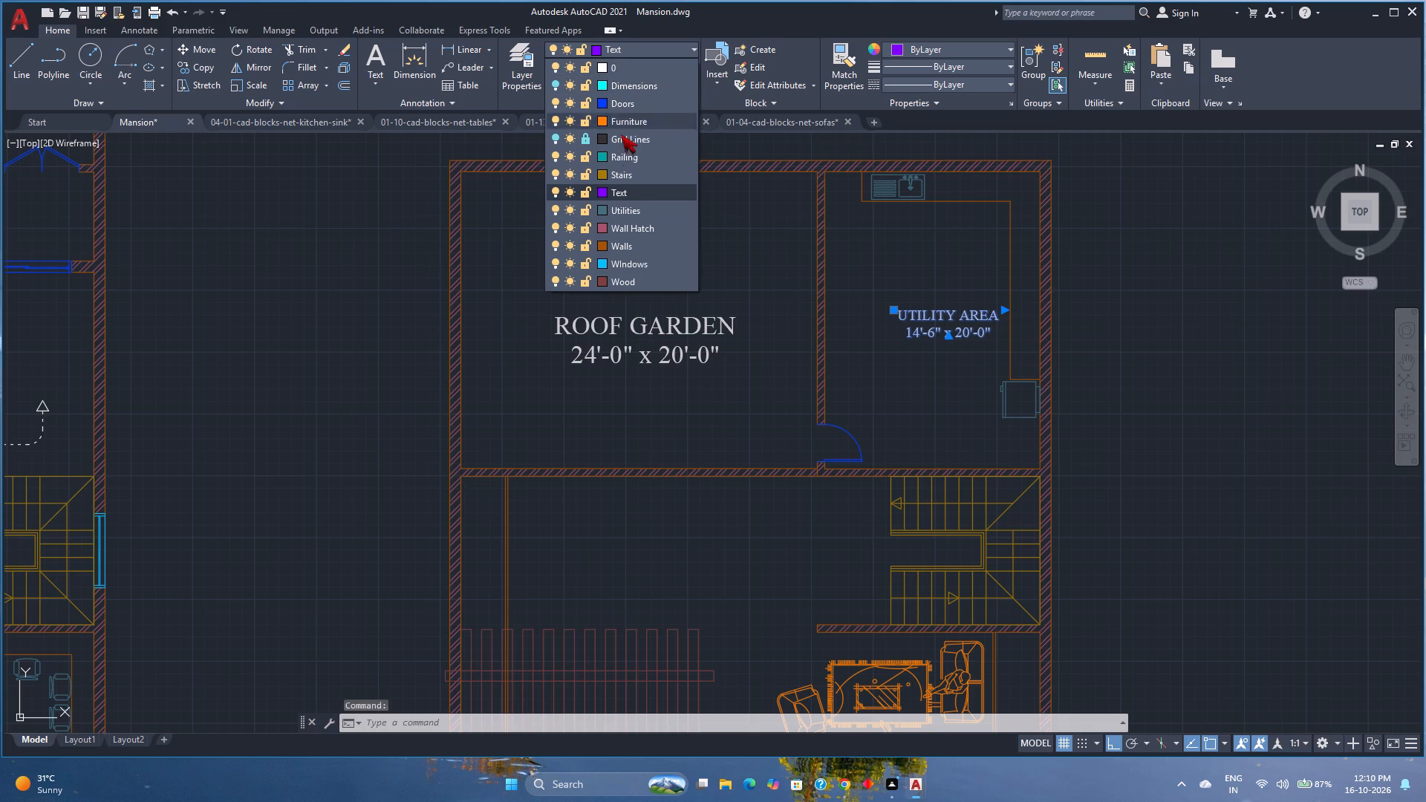
pyautogui.click(631, 190)
pyautogui.press('Escape')
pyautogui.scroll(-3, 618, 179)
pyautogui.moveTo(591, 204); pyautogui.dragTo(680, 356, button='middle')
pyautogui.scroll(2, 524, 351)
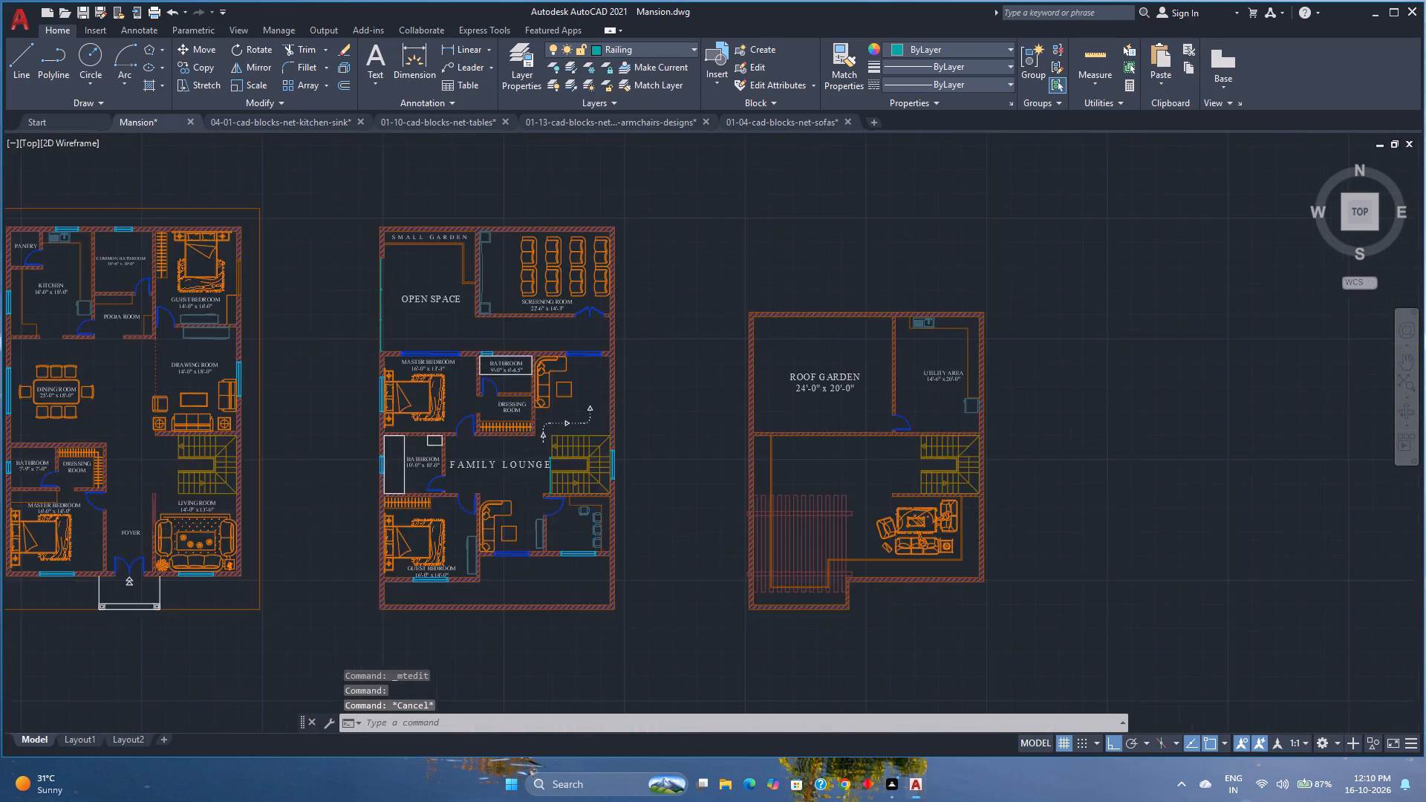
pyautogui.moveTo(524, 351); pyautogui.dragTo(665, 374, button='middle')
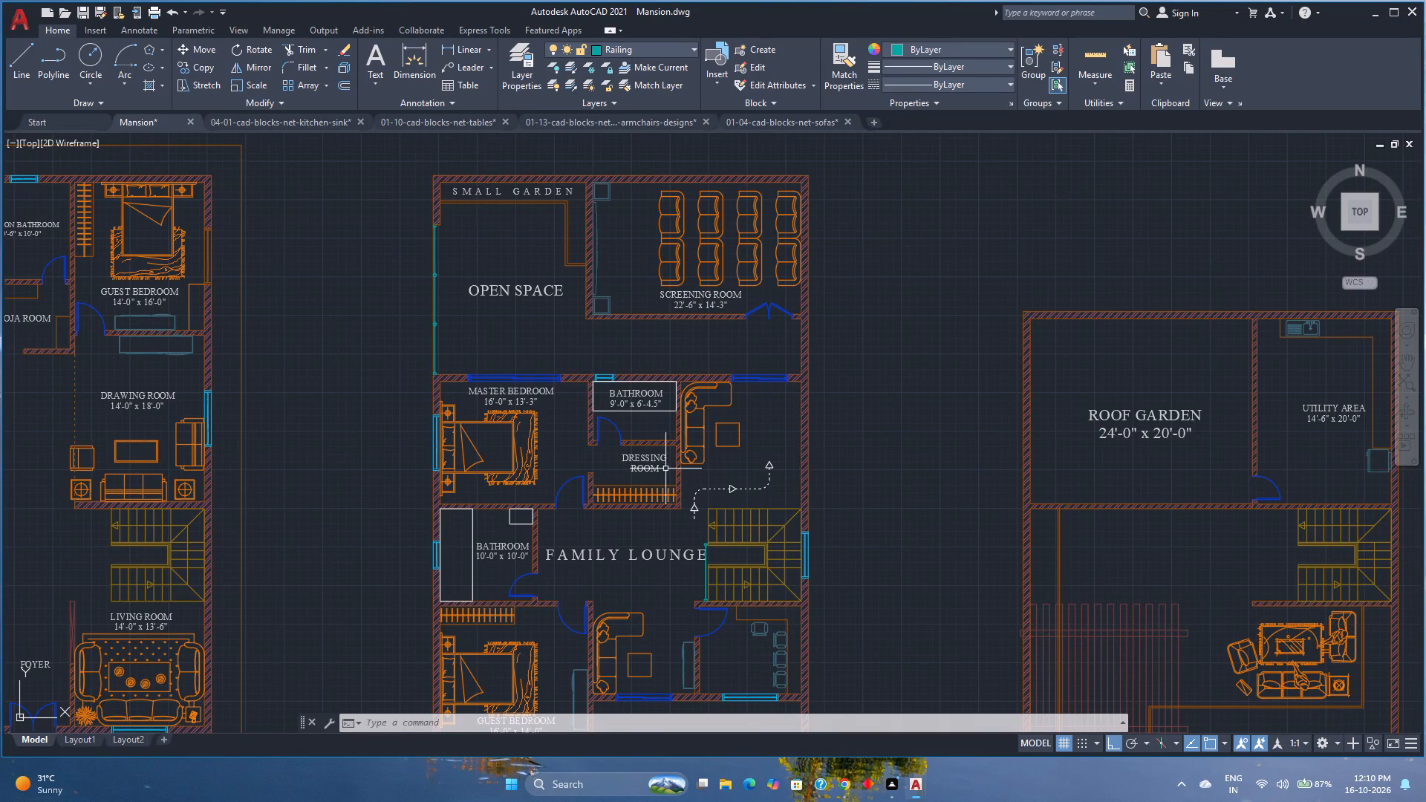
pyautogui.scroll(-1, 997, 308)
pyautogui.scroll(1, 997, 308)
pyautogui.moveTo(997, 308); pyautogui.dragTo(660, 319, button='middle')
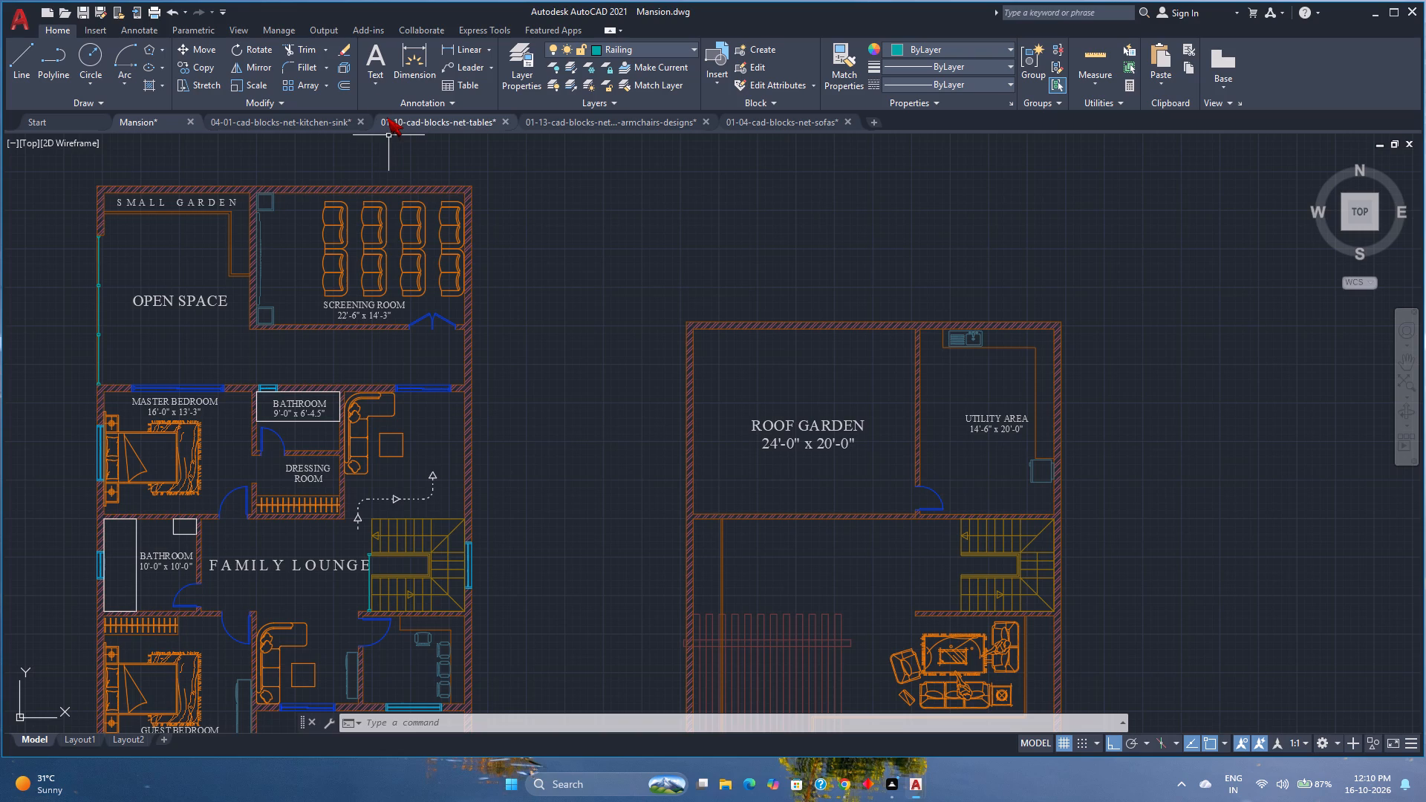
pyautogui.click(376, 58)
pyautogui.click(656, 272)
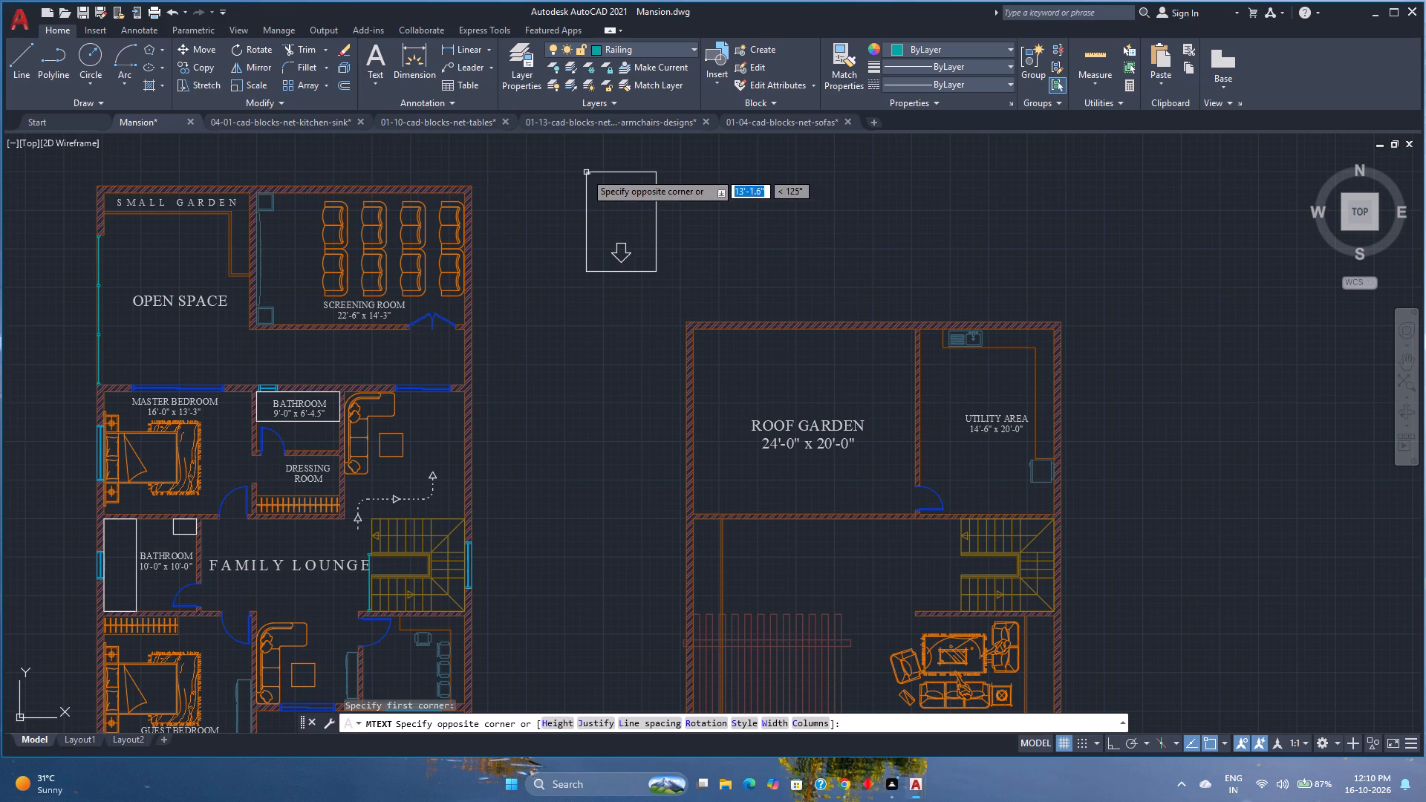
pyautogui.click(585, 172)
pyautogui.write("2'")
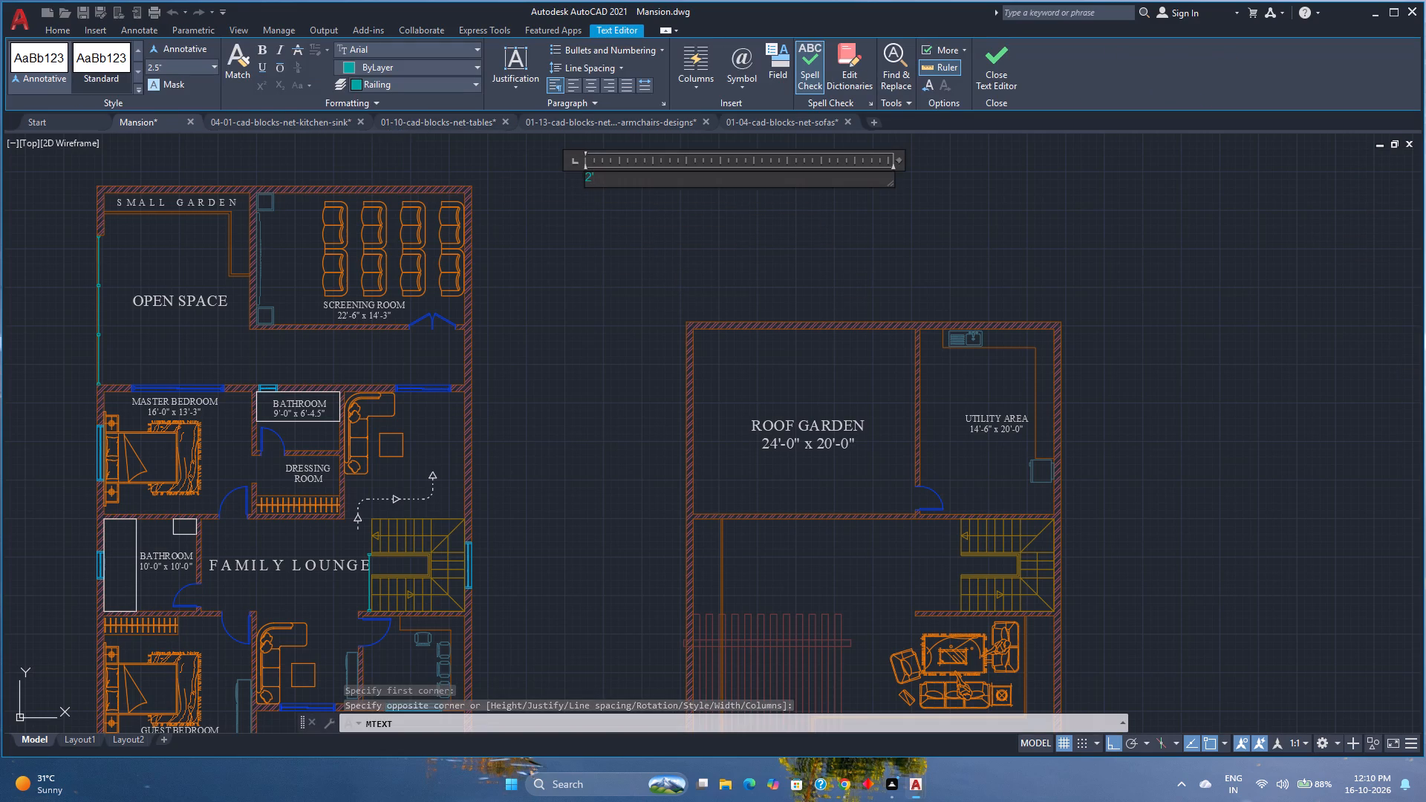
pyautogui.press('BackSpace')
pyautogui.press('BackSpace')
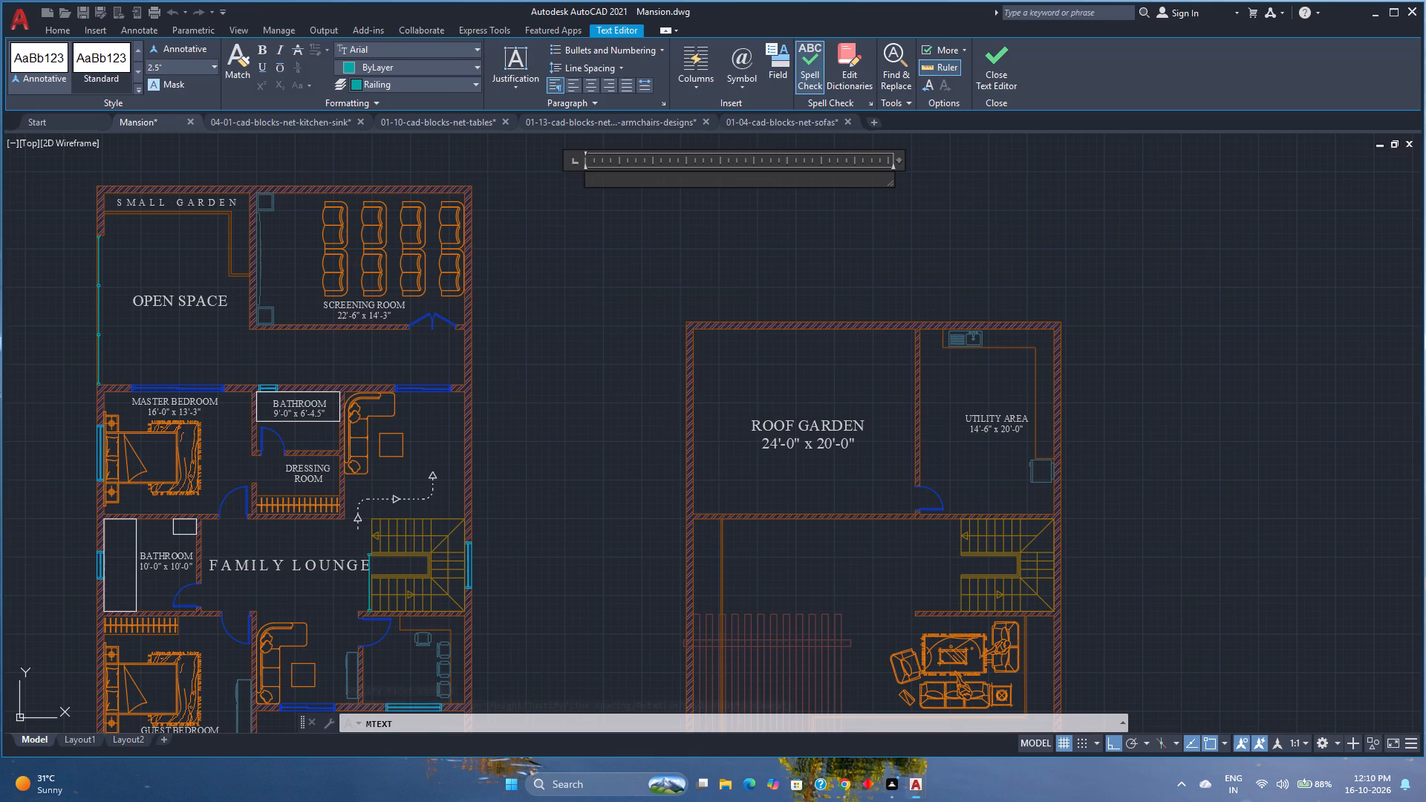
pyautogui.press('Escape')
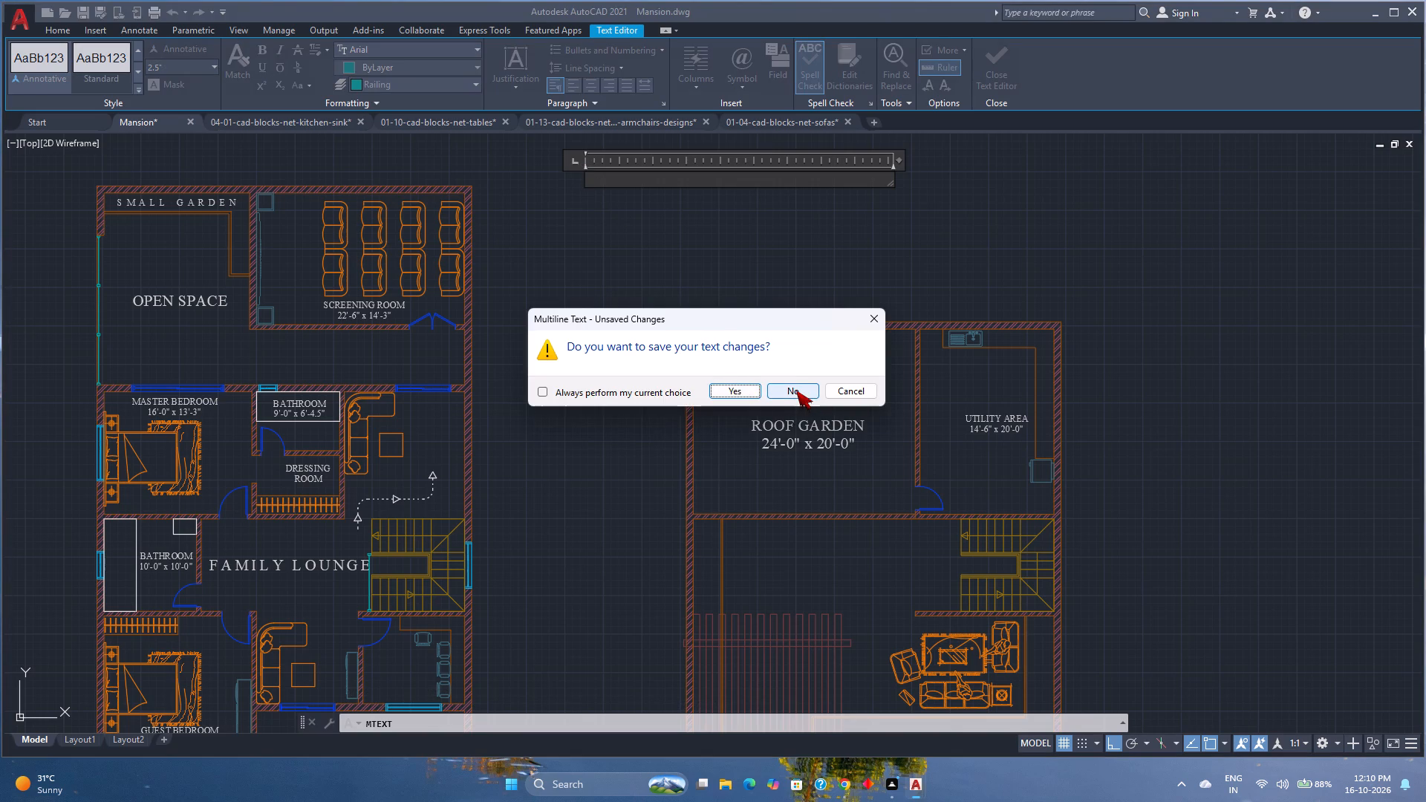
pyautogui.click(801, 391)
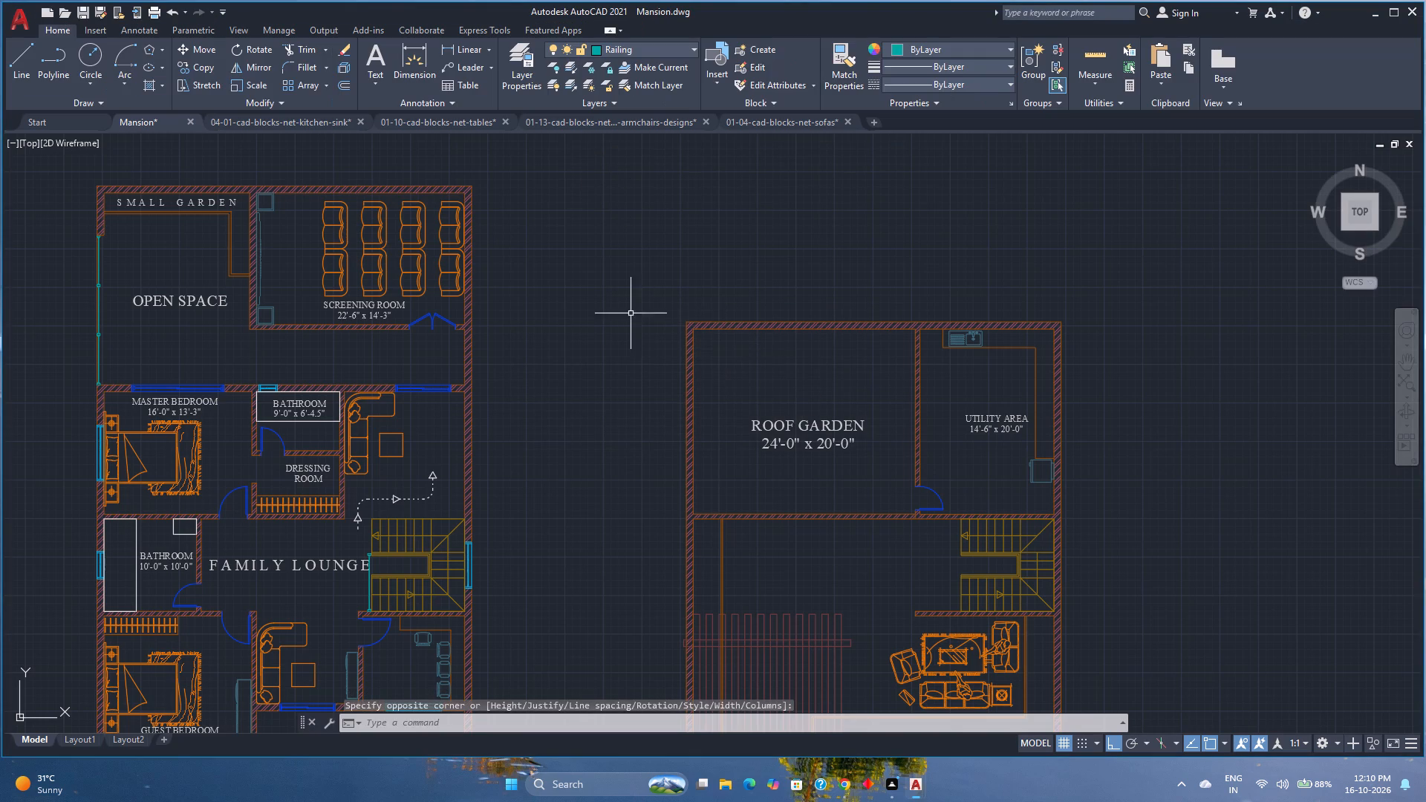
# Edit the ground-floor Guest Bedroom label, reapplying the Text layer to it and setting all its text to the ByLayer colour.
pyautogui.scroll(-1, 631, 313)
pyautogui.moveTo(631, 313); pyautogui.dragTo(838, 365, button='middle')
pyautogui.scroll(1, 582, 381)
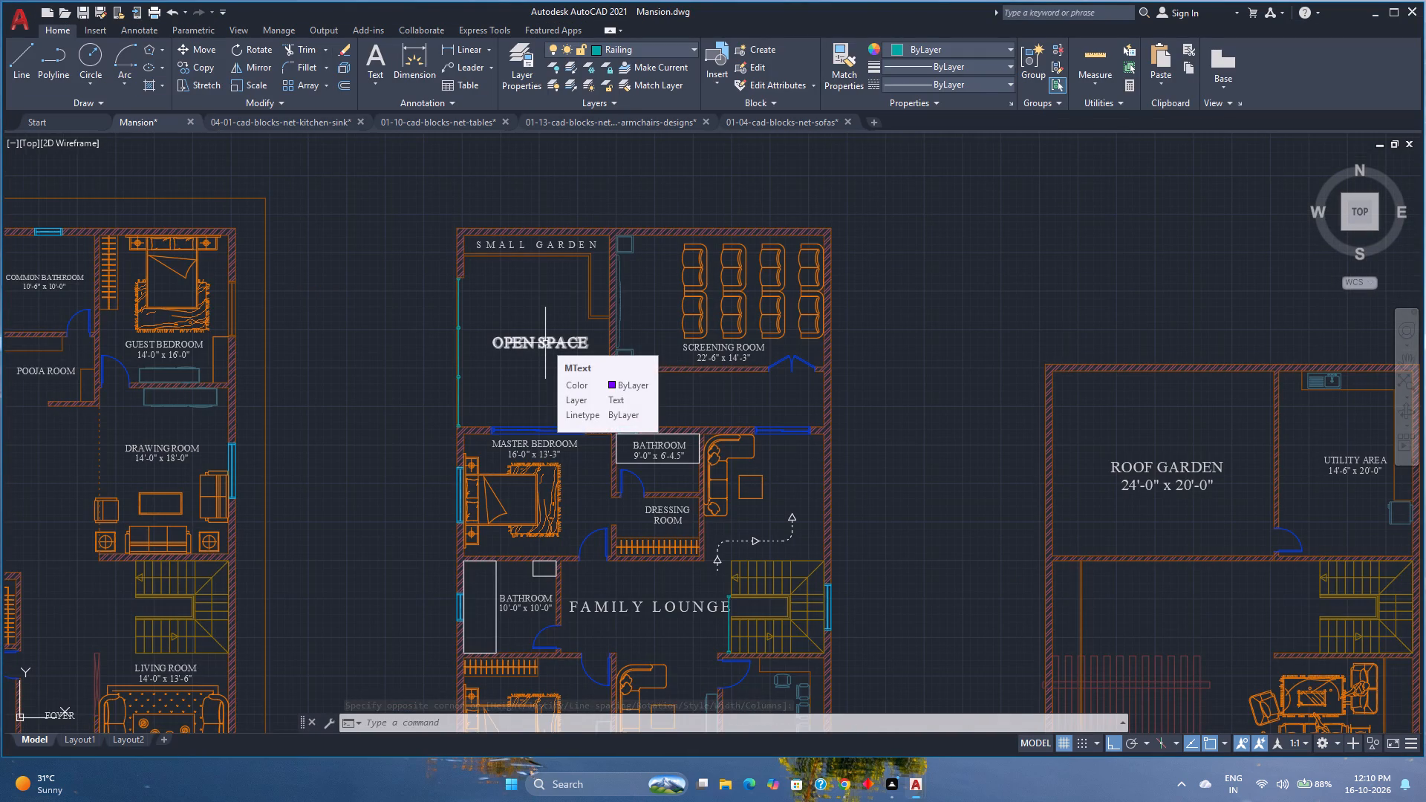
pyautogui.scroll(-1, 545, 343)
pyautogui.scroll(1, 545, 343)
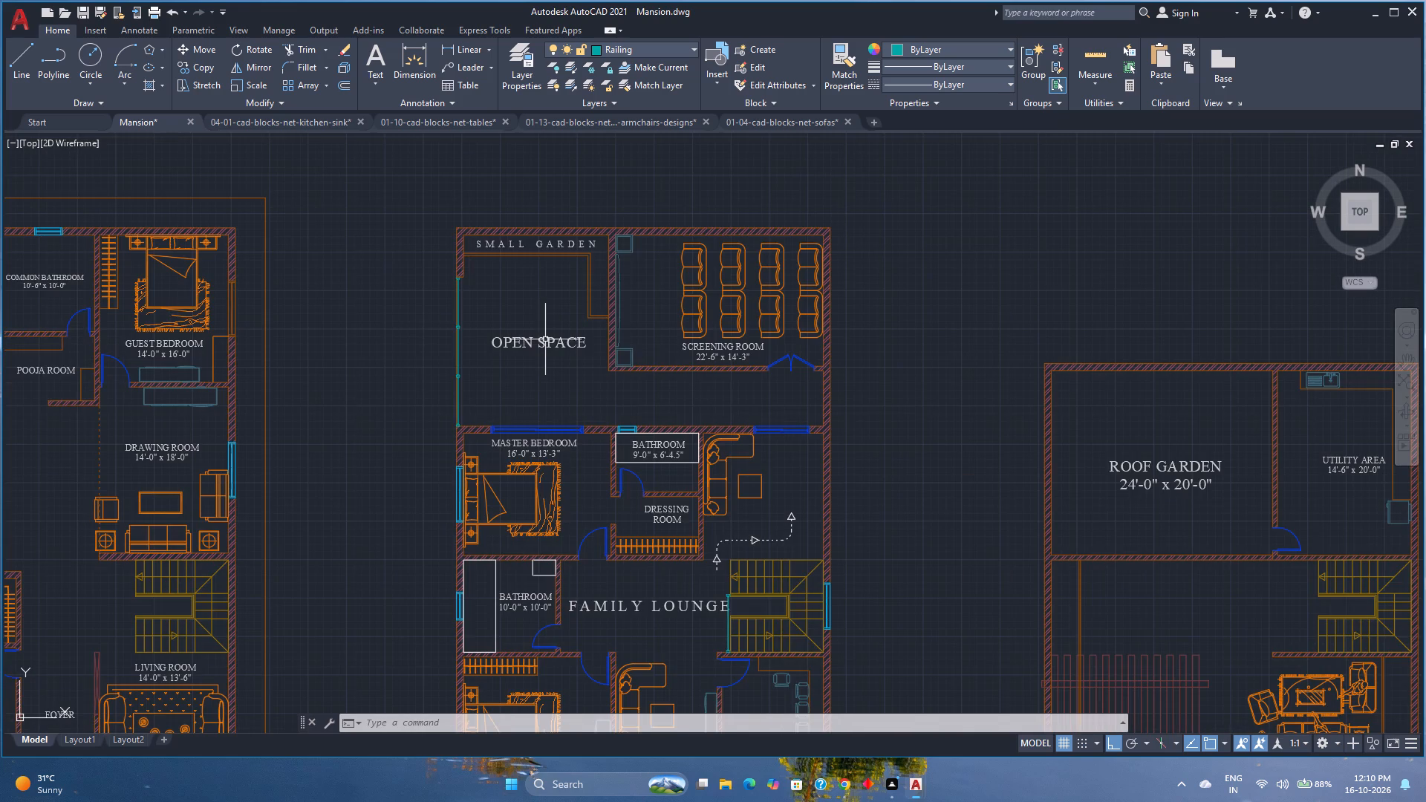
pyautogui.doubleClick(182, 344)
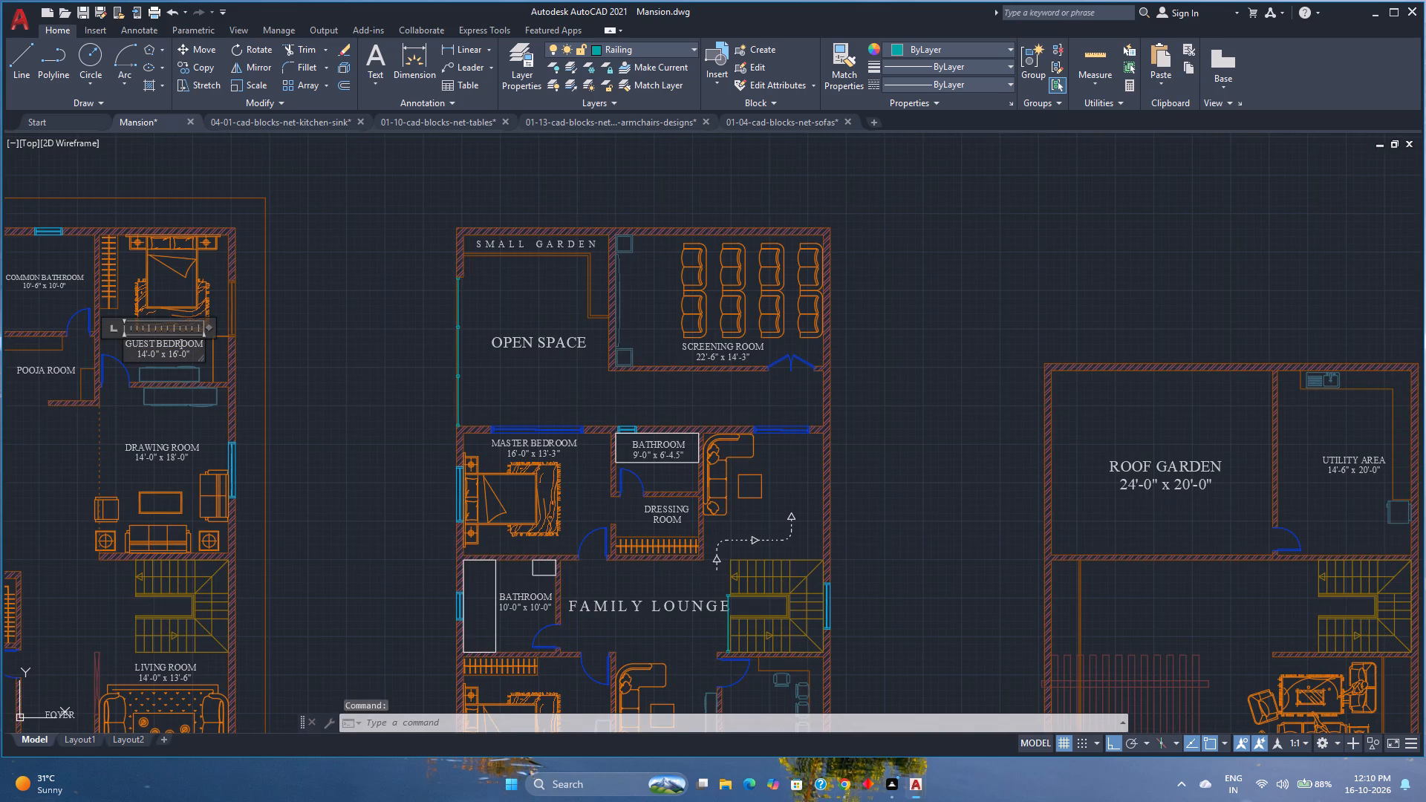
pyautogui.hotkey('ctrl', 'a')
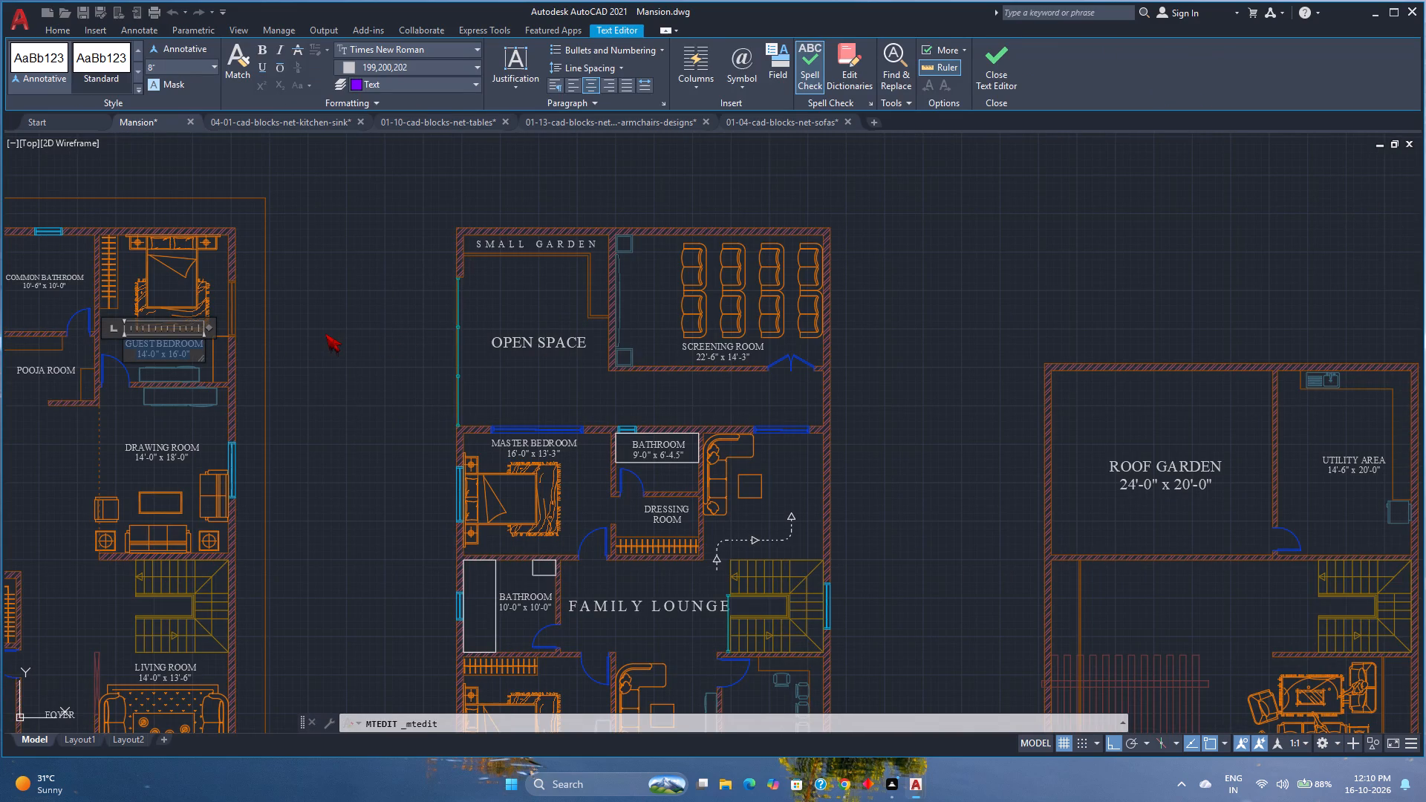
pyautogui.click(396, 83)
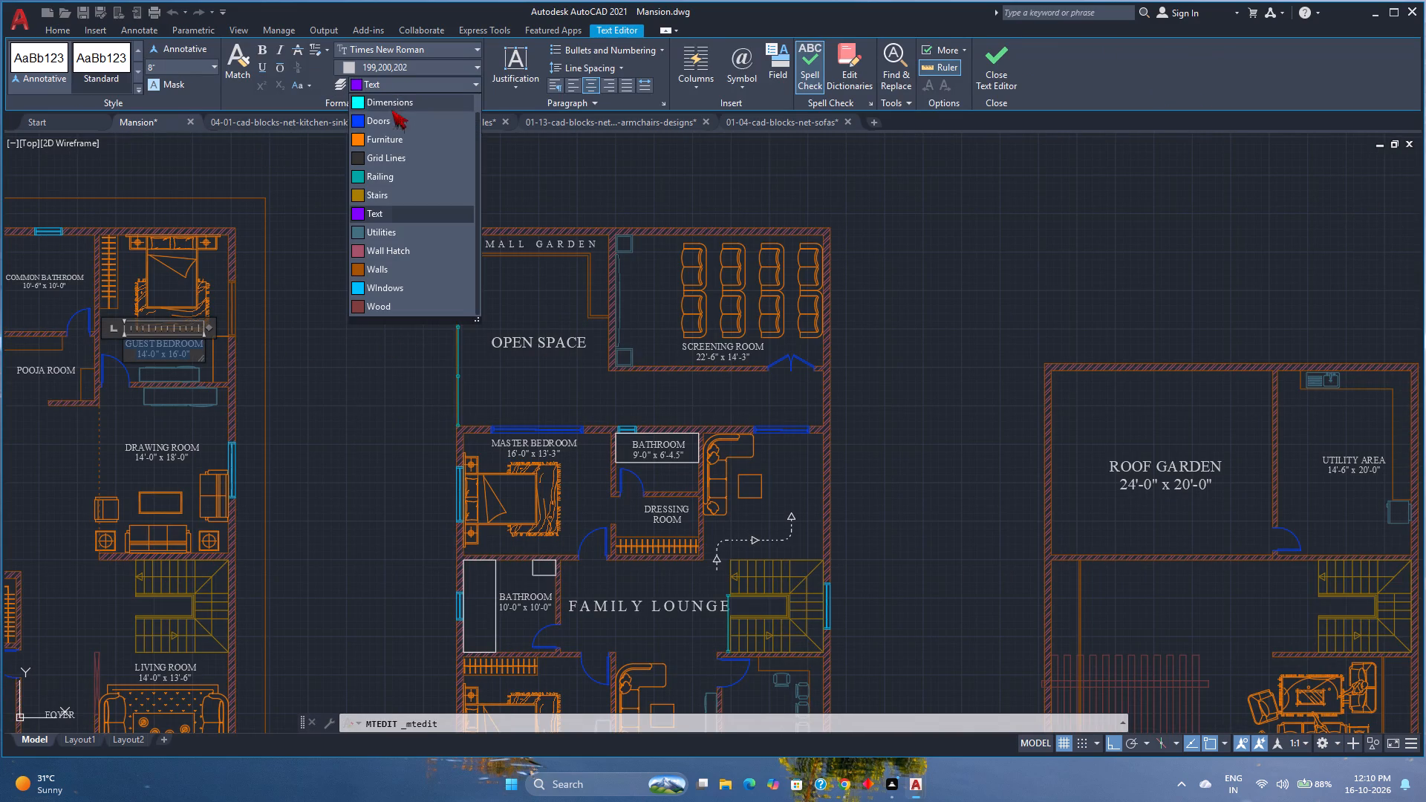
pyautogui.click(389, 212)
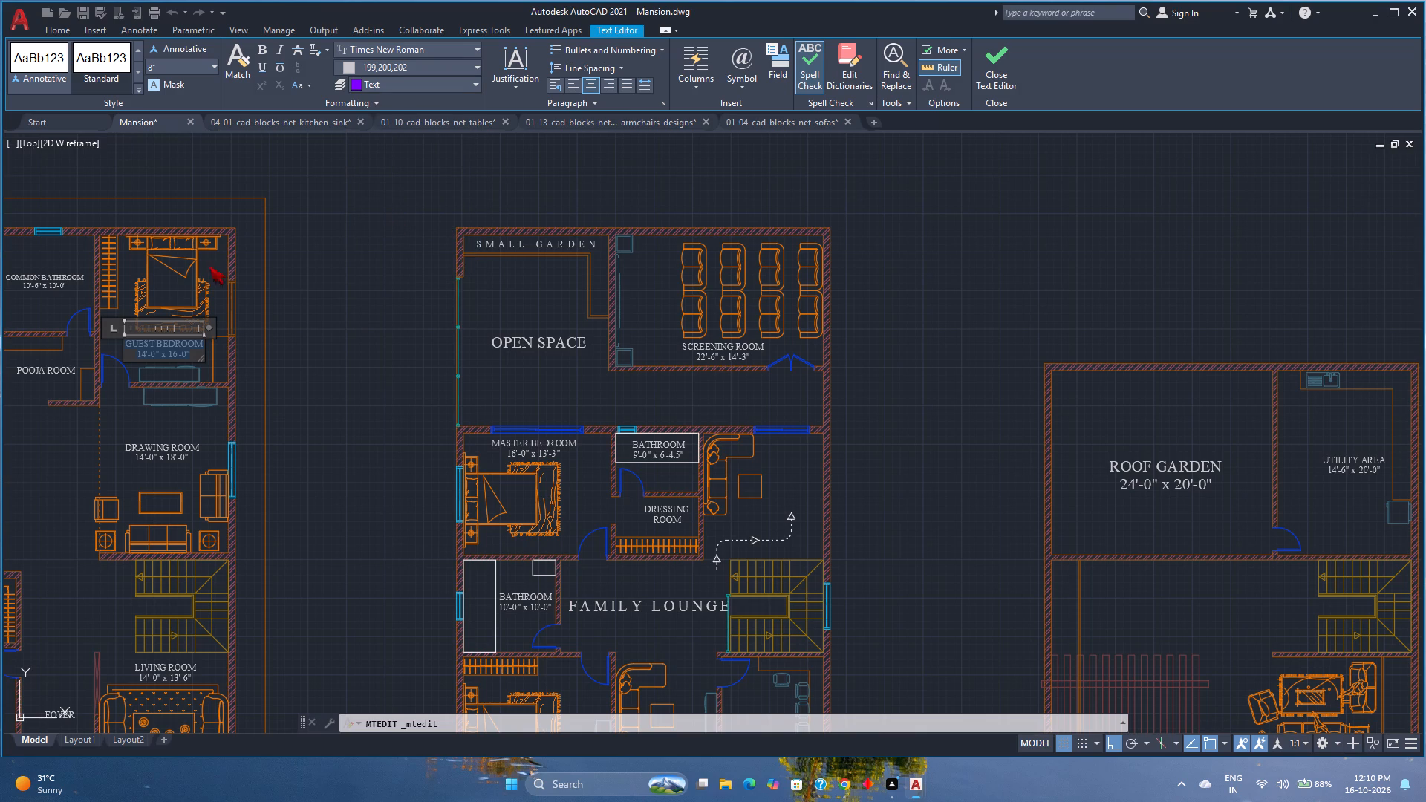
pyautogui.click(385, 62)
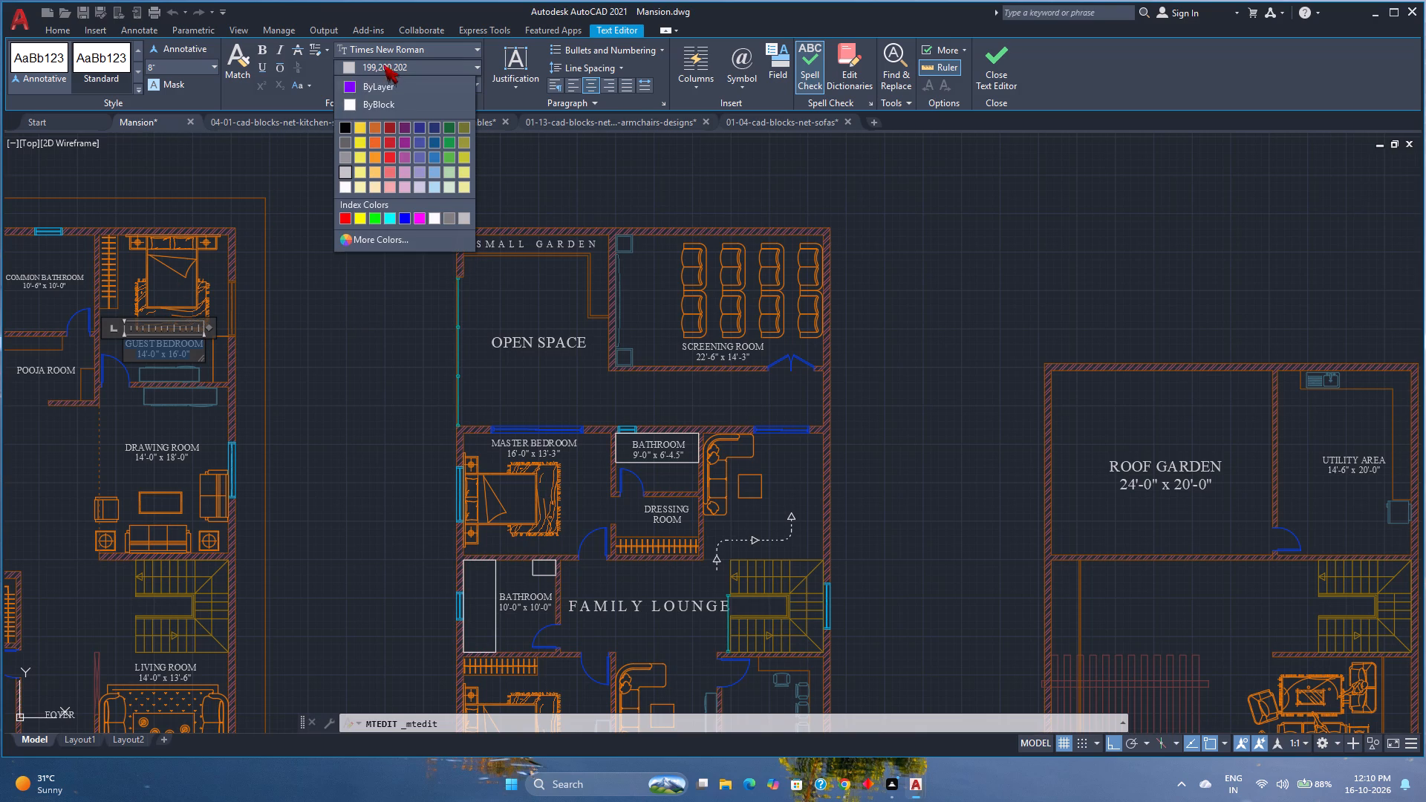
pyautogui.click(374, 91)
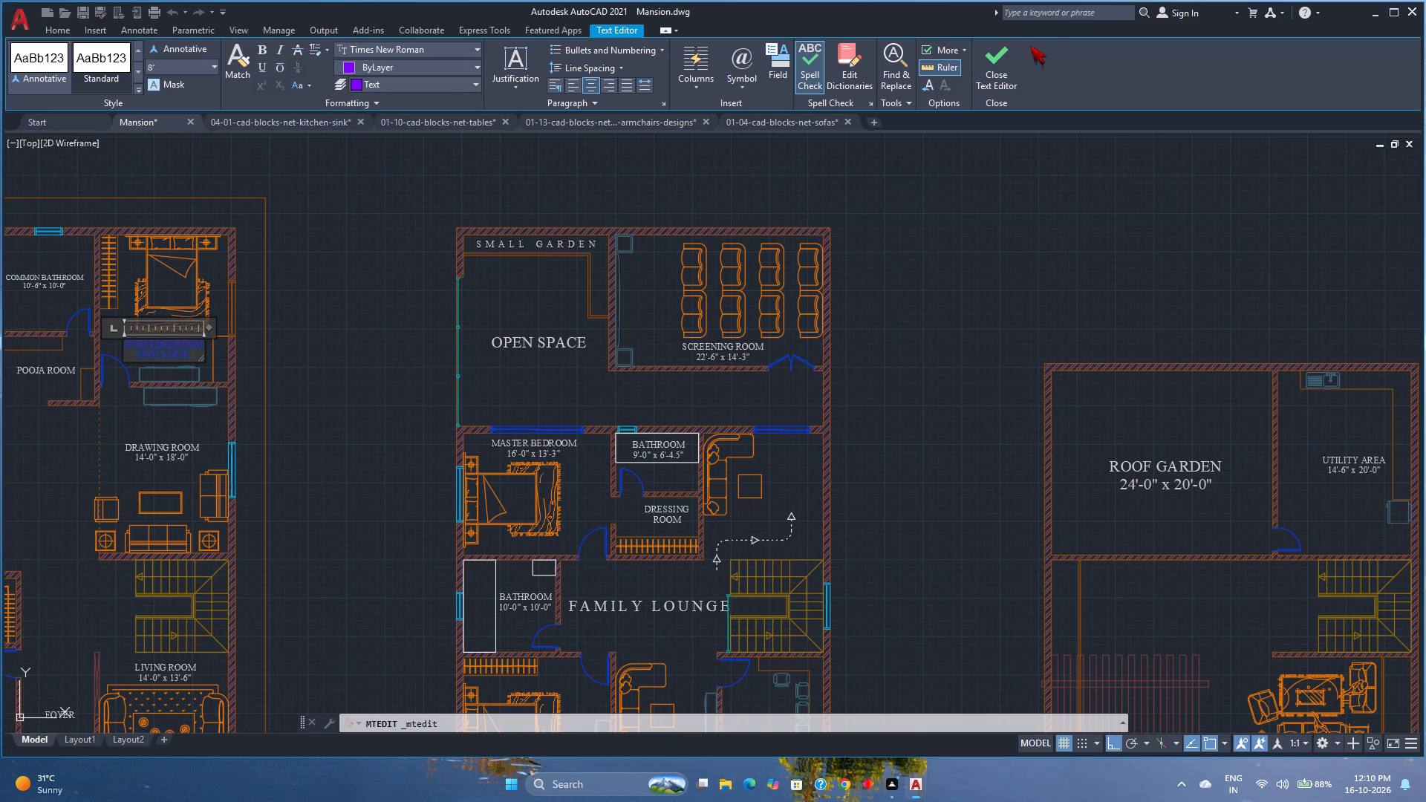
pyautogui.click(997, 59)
# Select all labels similar to the Open Space label and examine their shared properties.
pyautogui.moveTo(423, 250); pyautogui.dragTo(436, 255, button='middle')
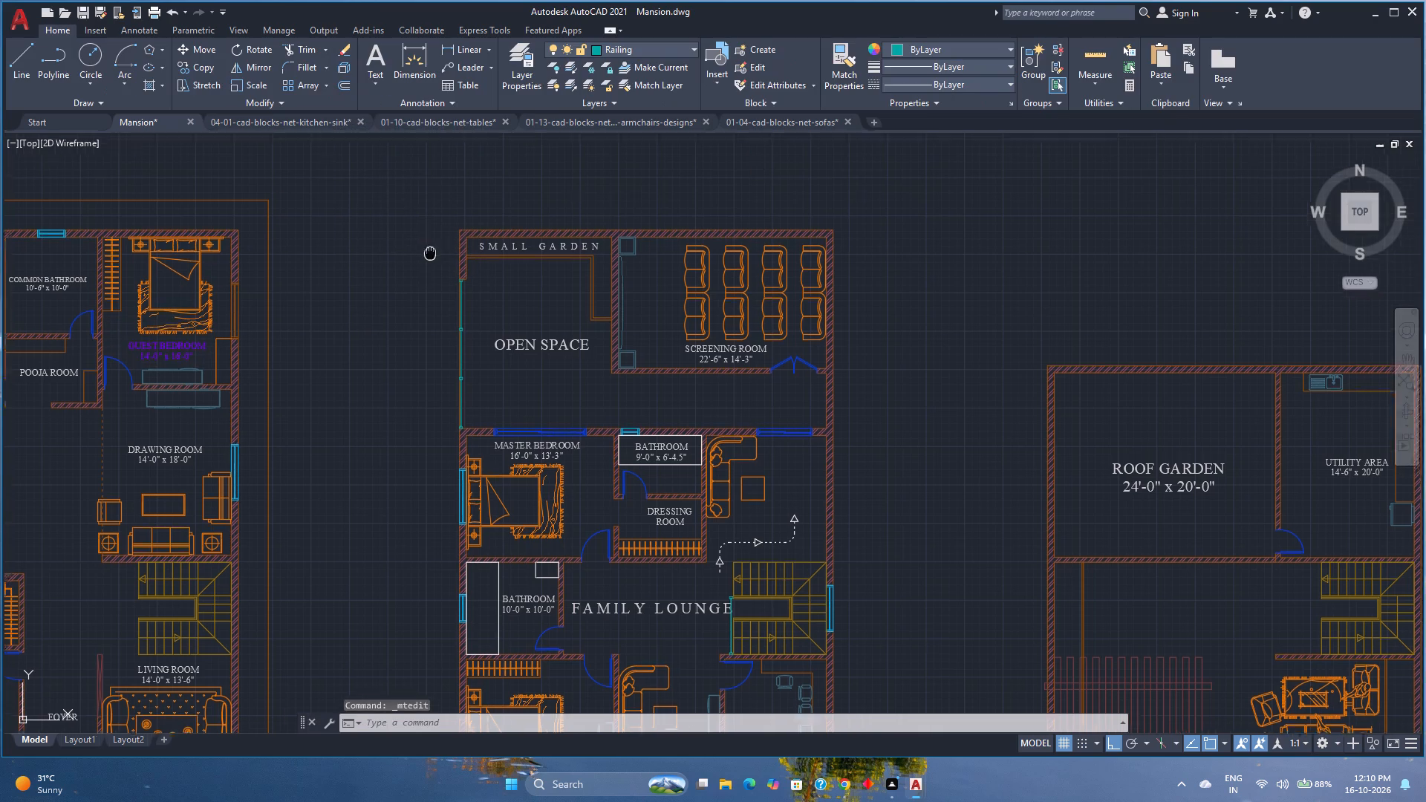
pyautogui.moveTo(436, 255); pyautogui.dragTo(847, 241, button='middle')
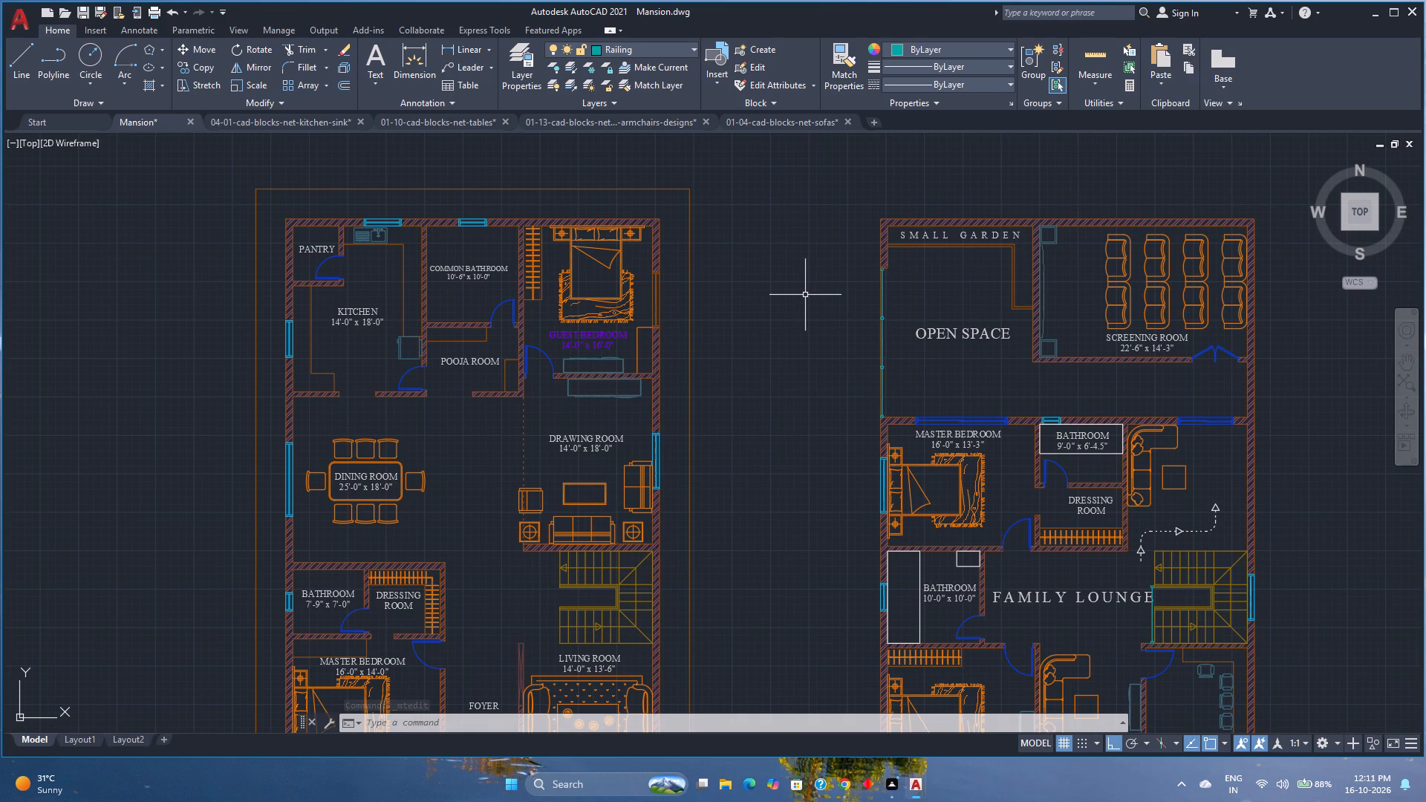
pyautogui.rightClick(928, 332)
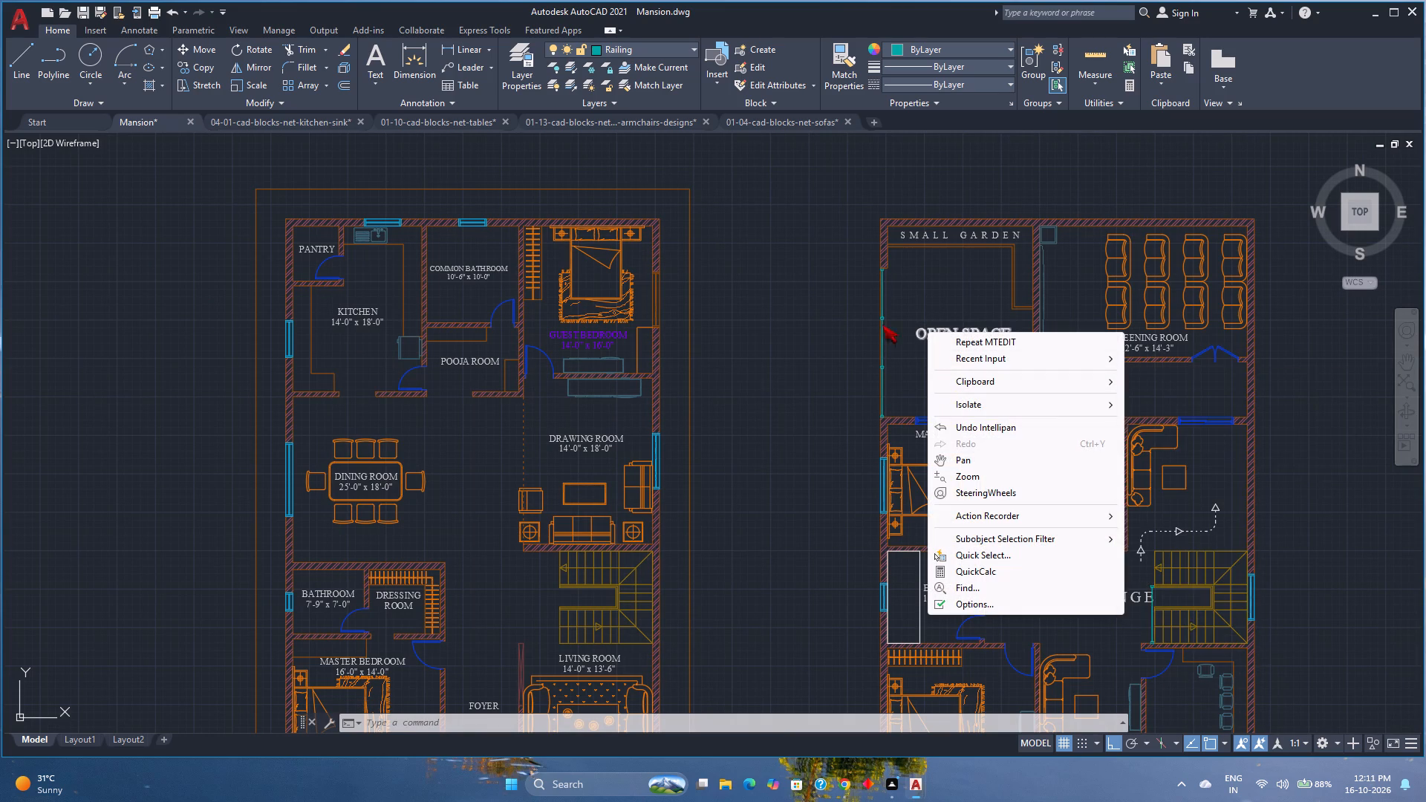
pyautogui.click(859, 317)
pyautogui.press('Escape')
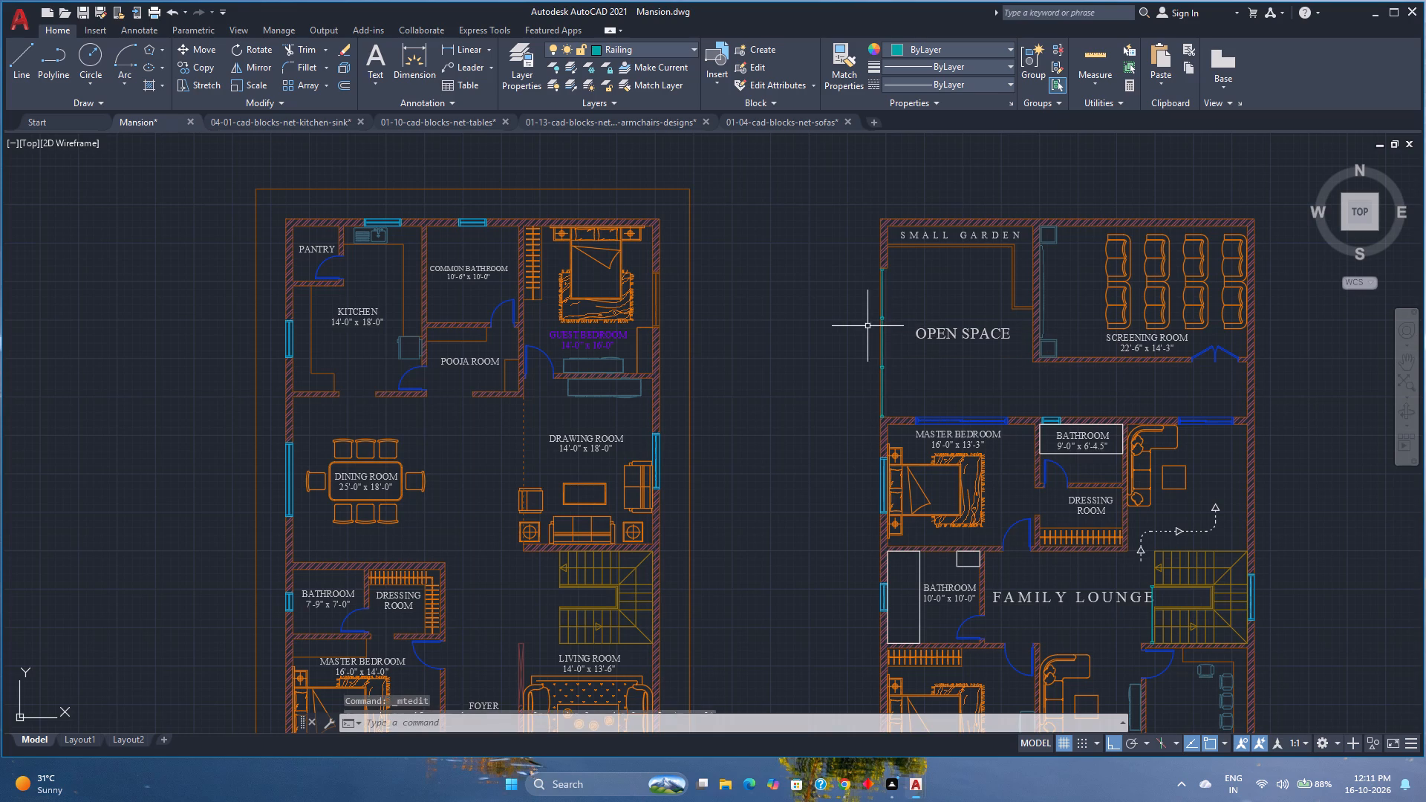
pyautogui.click(937, 331)
pyautogui.rightClick(937, 331)
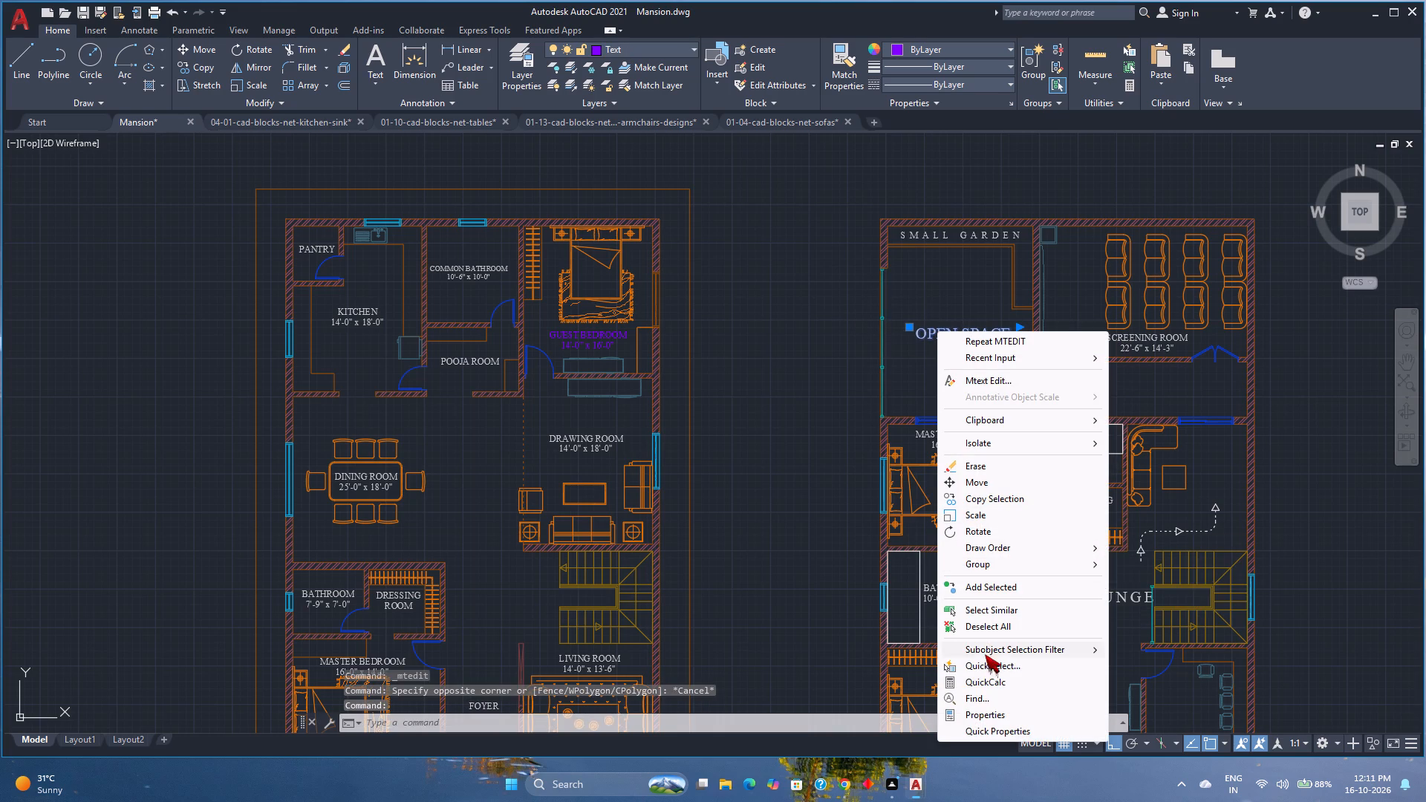
pyautogui.click(973, 604)
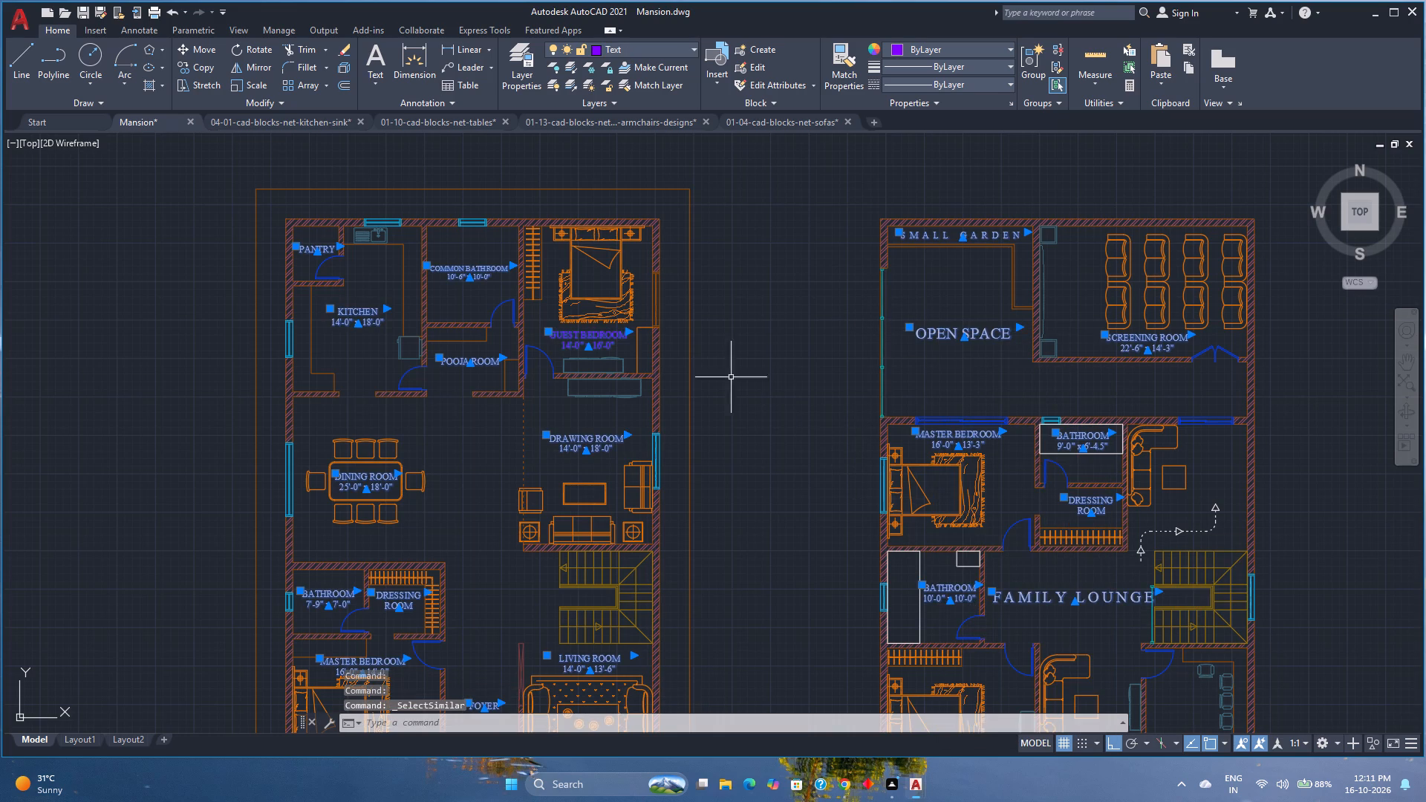
pyautogui.hotkey('ctrl', '1')
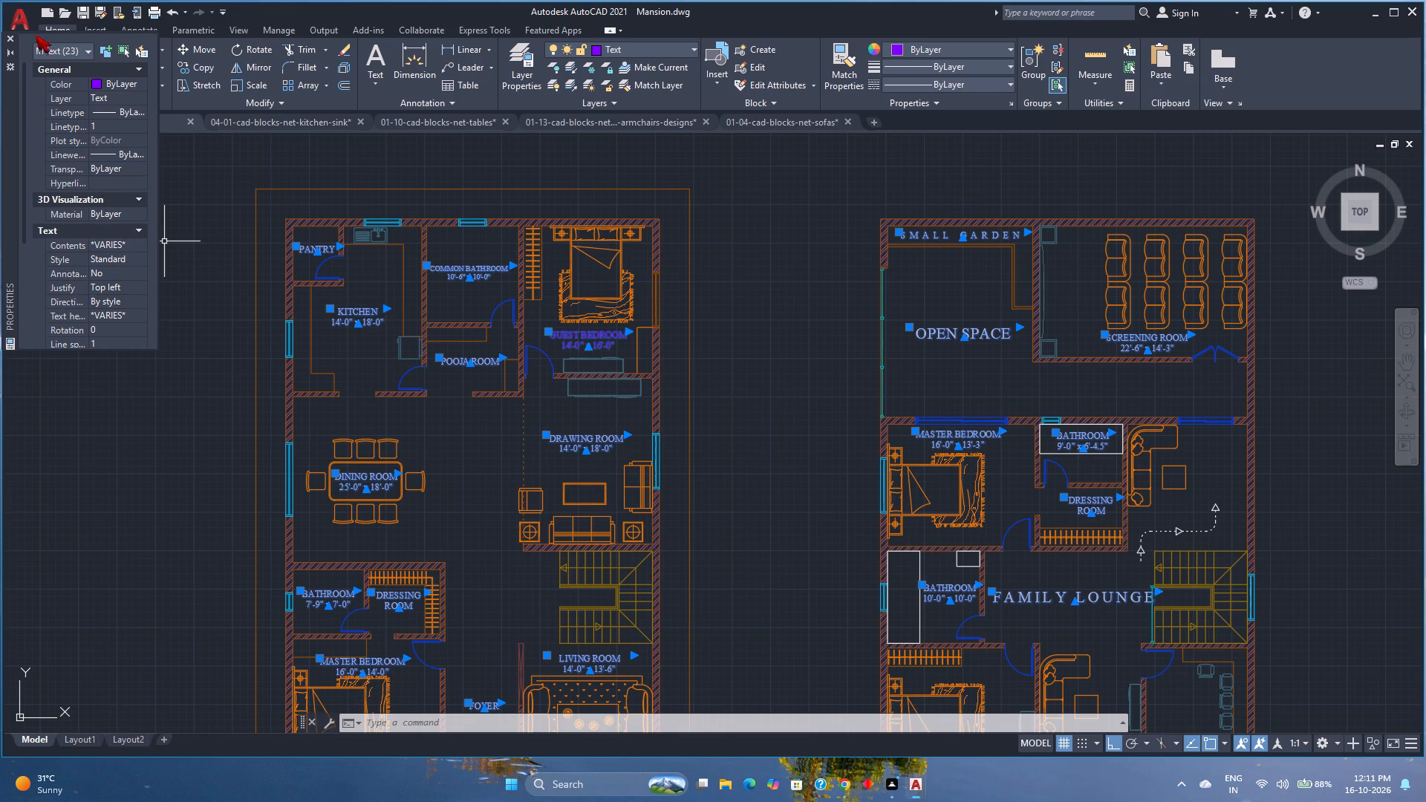
pyautogui.click(8, 41)
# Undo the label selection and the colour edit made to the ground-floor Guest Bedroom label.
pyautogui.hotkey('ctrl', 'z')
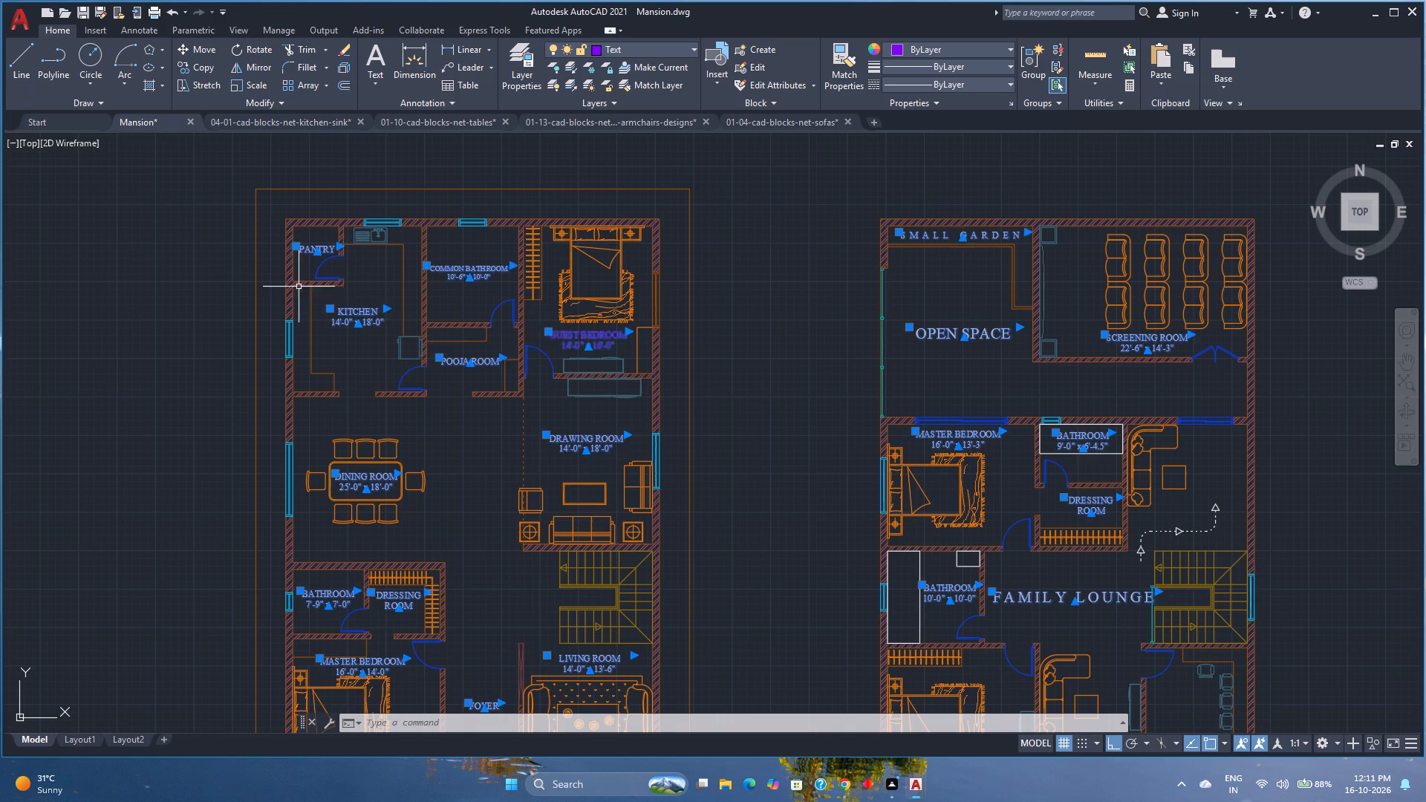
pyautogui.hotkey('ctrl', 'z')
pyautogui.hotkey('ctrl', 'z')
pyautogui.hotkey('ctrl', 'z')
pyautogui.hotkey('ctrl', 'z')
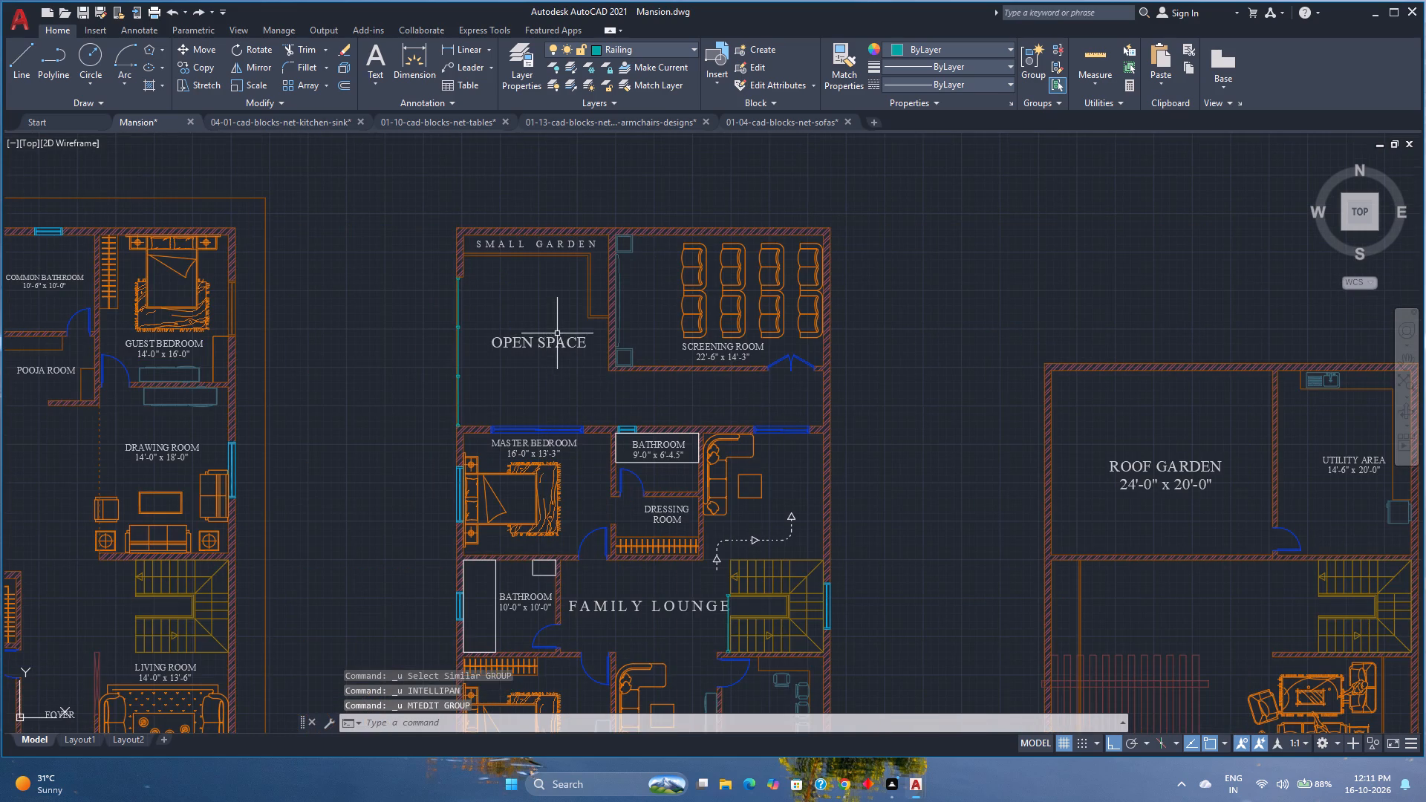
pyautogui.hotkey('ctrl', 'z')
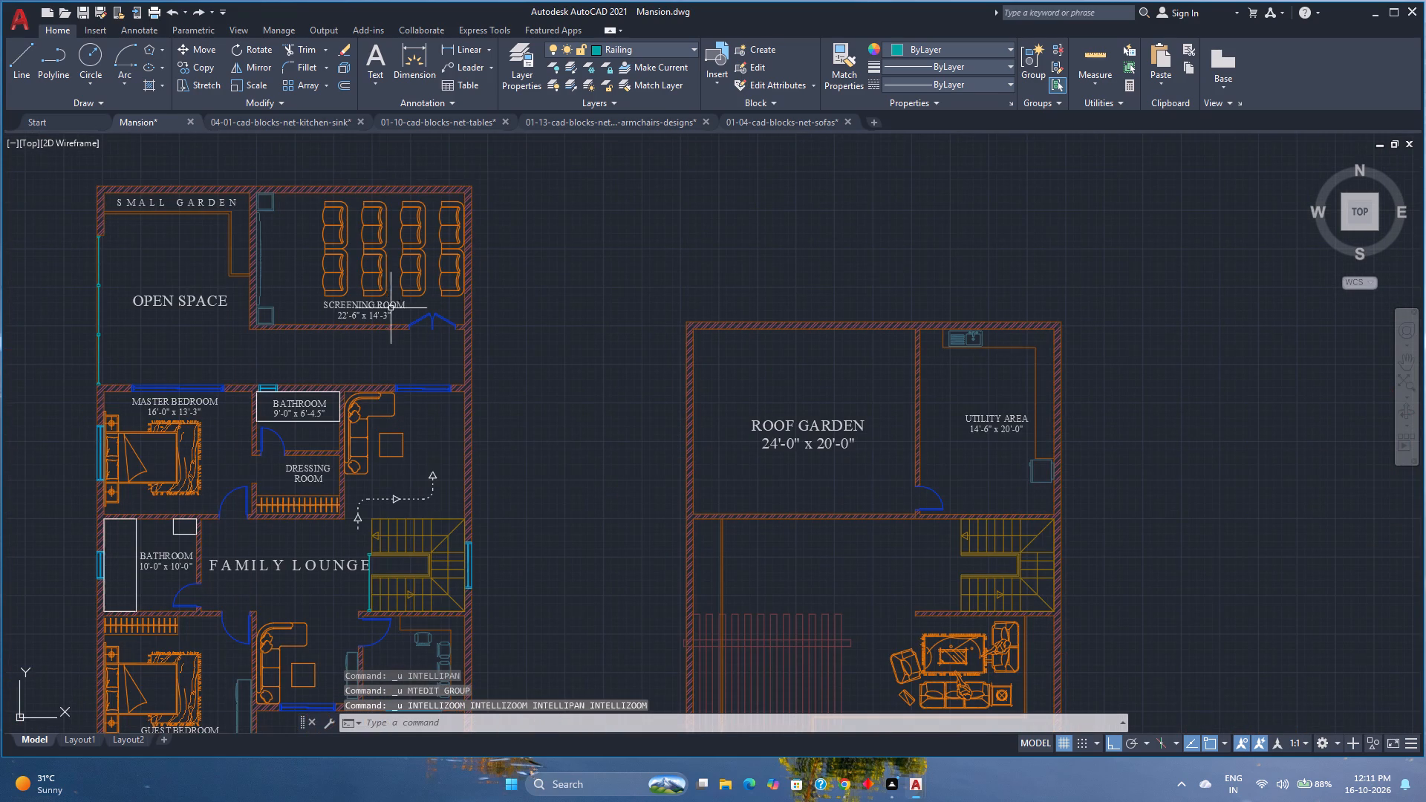
# Set the Text layer's colour to index colour 253.
pyautogui.click(658, 45)
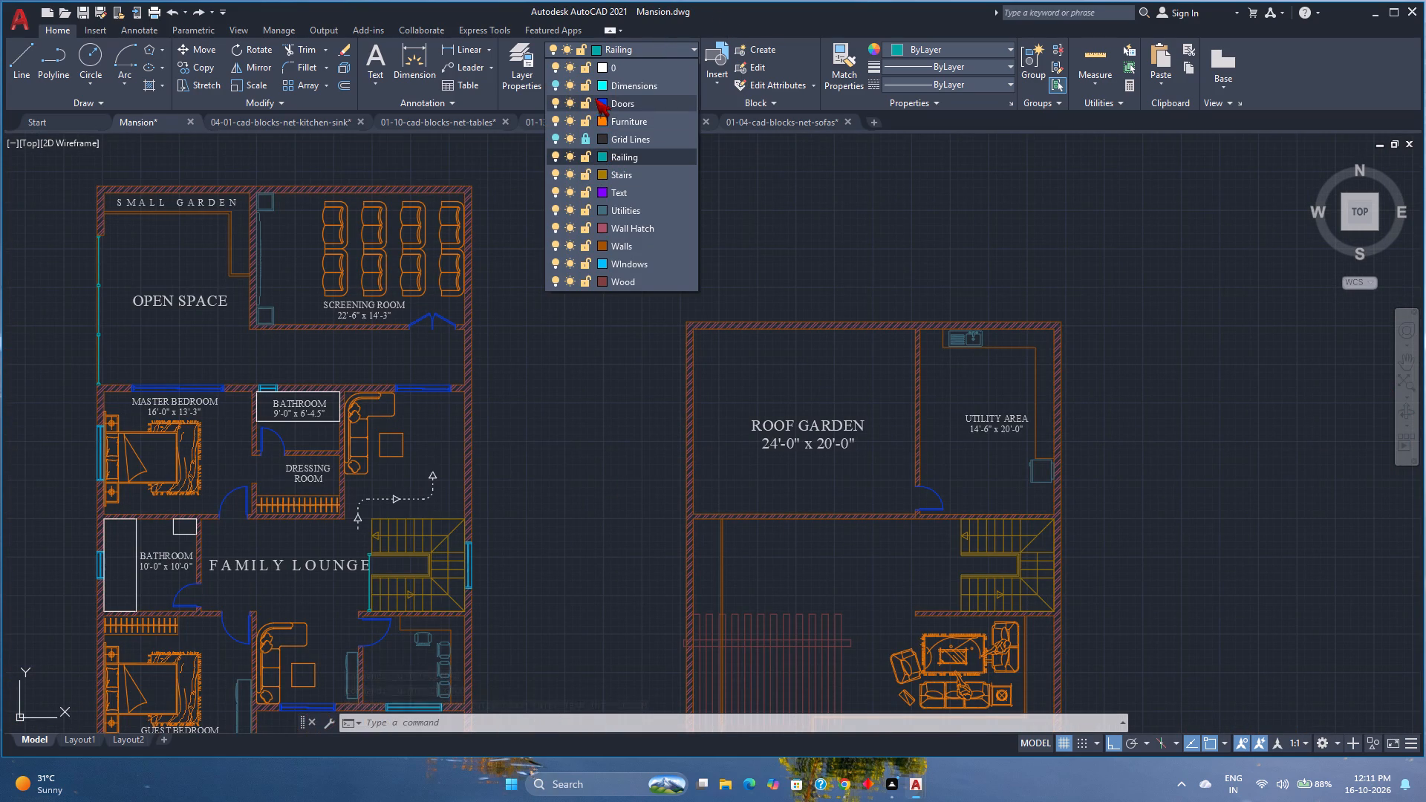
pyautogui.click(605, 189)
pyautogui.click(480, 362)
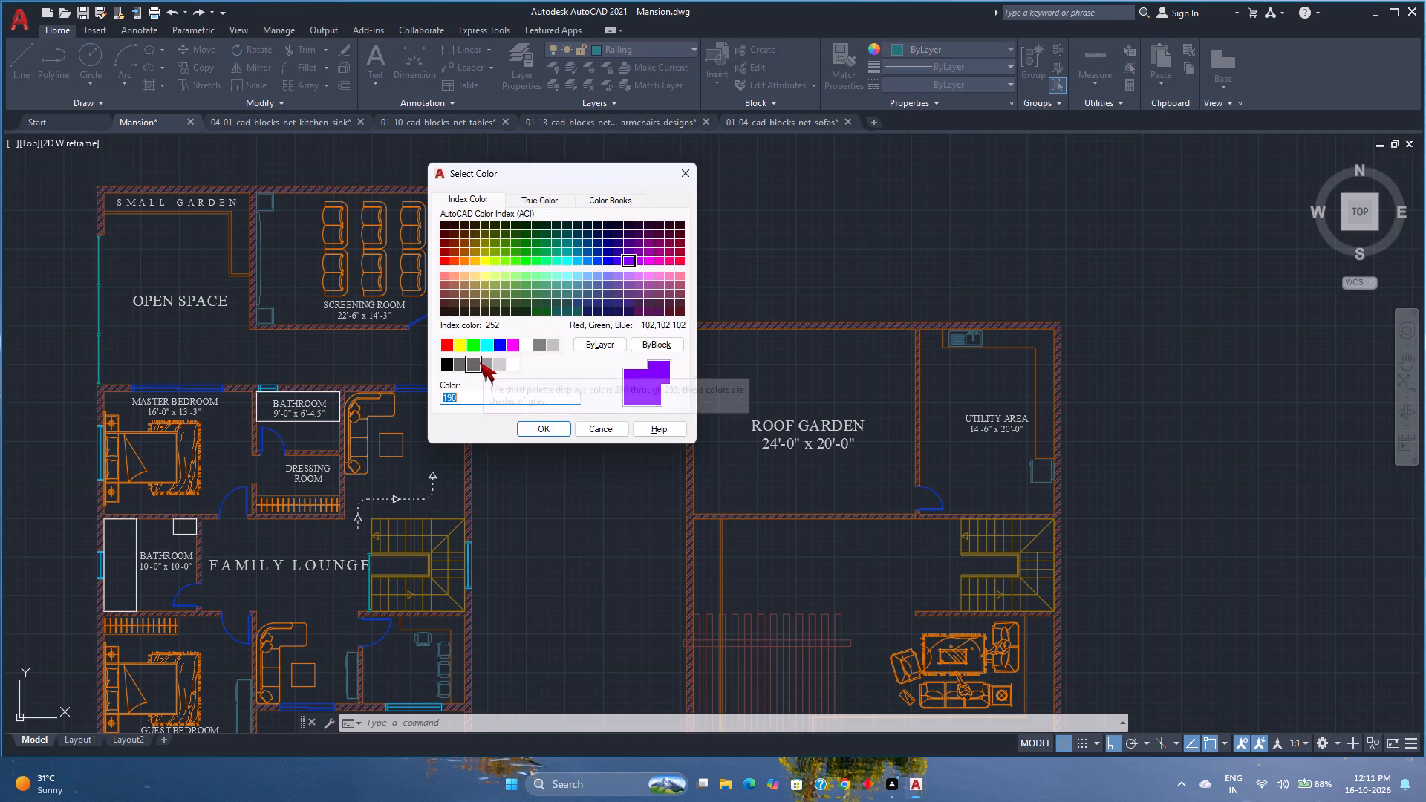
pyautogui.click(491, 367)
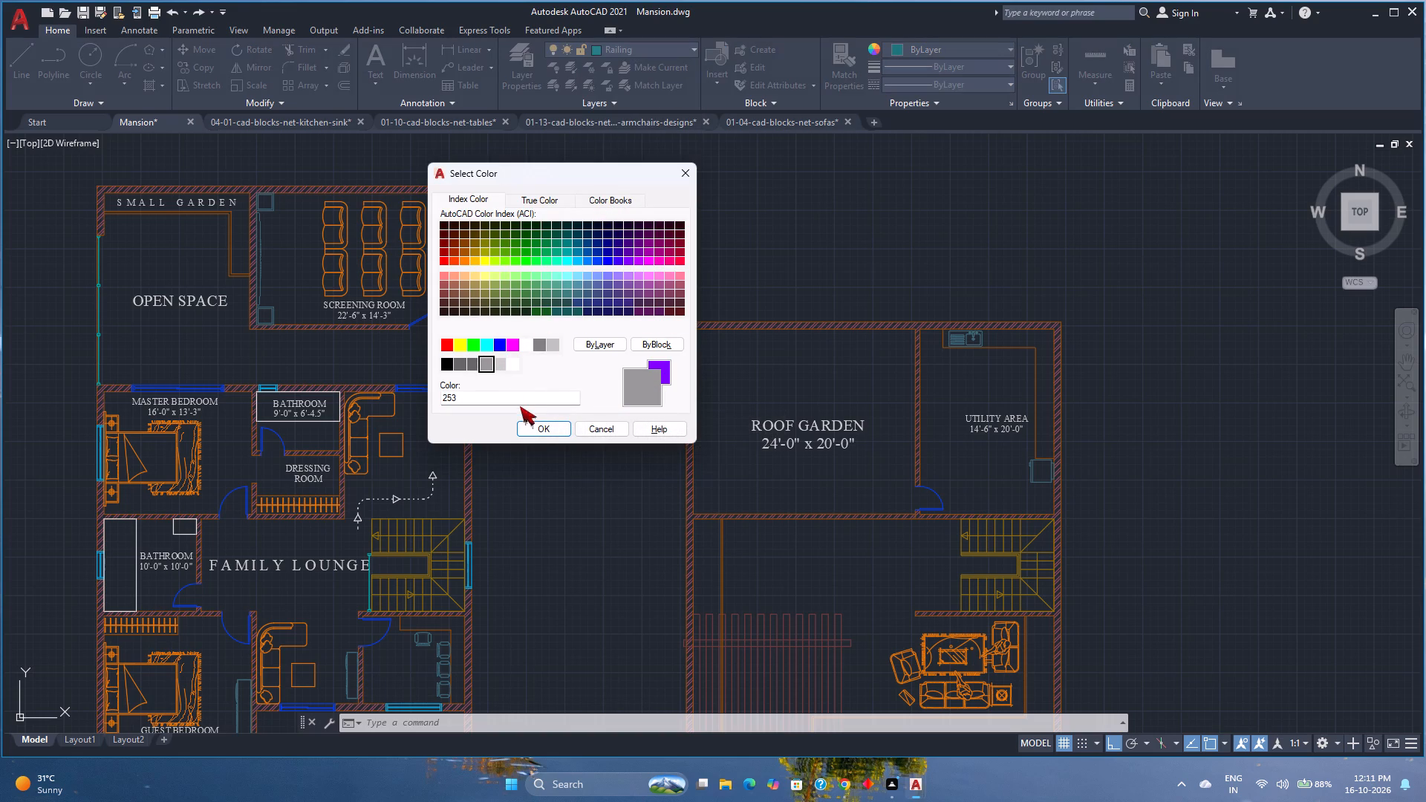
pyautogui.click(533, 426)
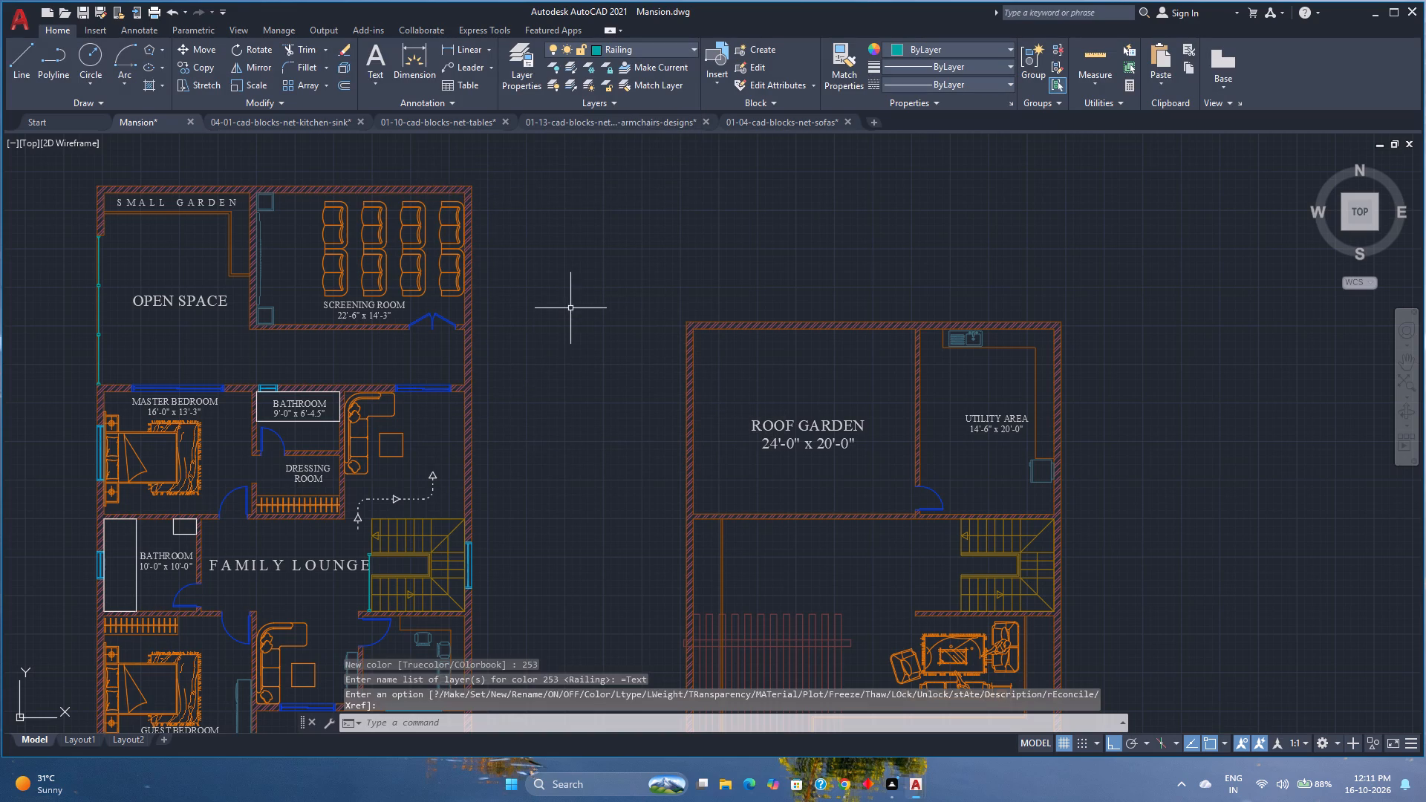
# Save the drawing.
pyautogui.scroll(-1, 584, 299)
pyautogui.moveTo(579, 304); pyautogui.dragTo(792, 308, button='middle')
pyautogui.hotkey('ctrl', 's')
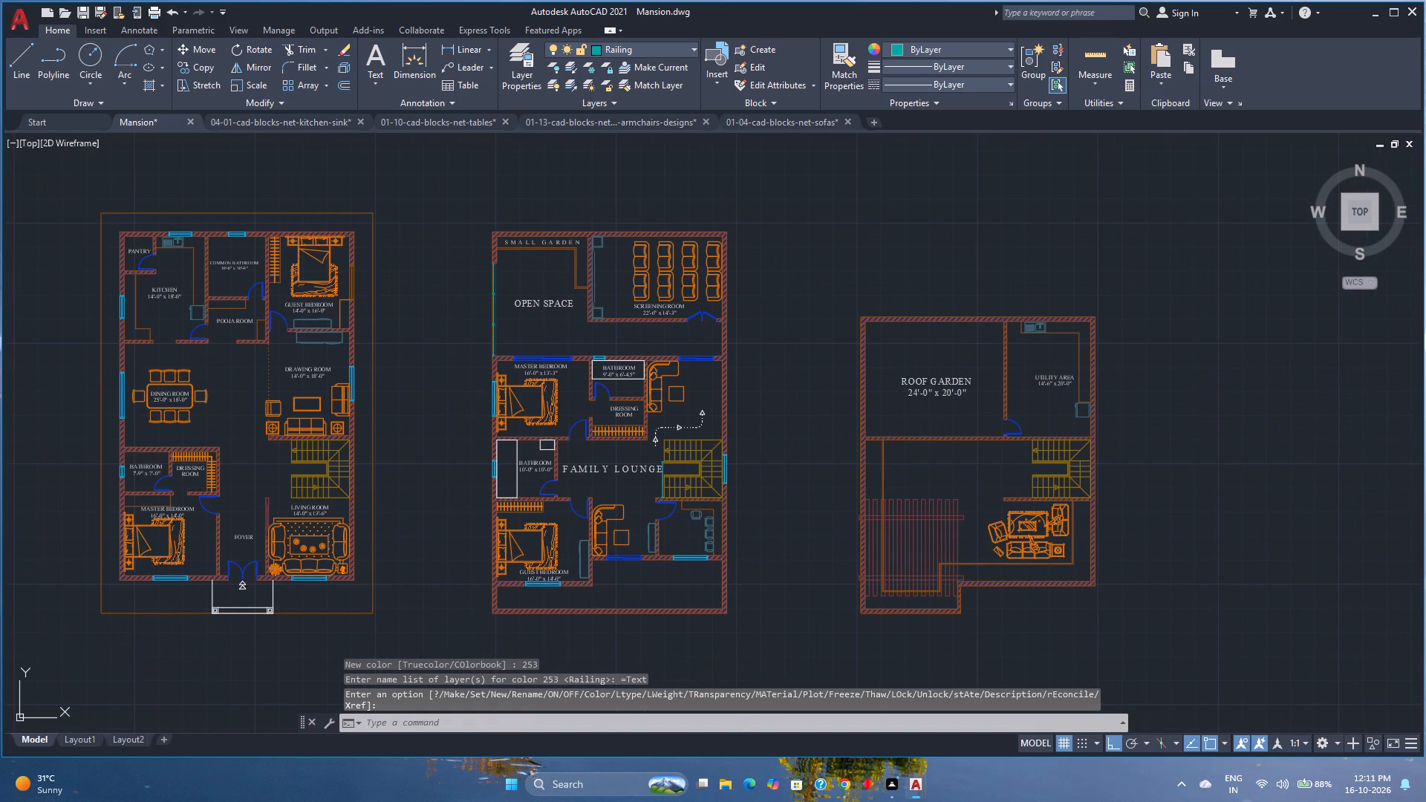
# Set the character tracking of the whole FAMILY LOUNGE label to 1.3.
pyautogui.scroll(1, 794, 305)
pyautogui.scroll(-1, 778, 292)
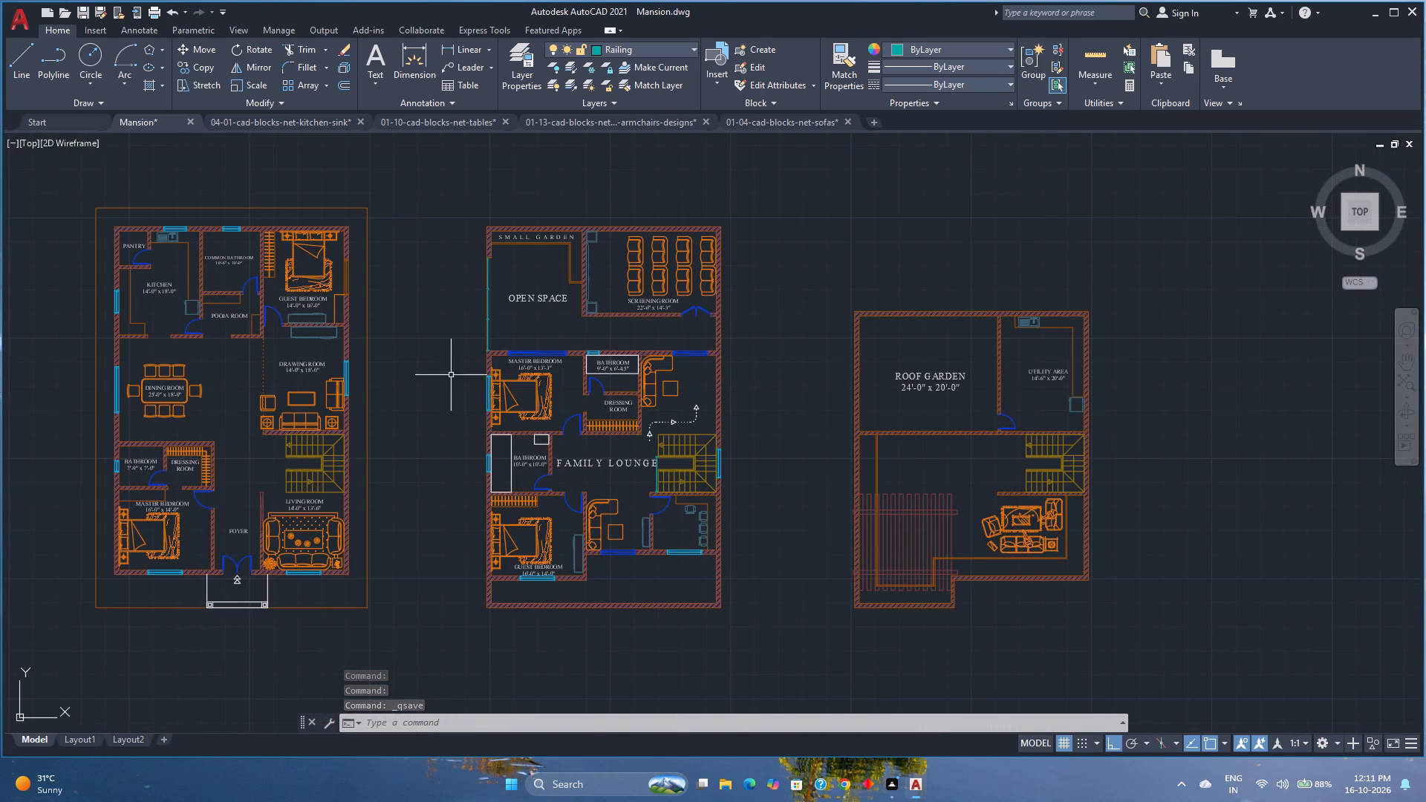
pyautogui.click(591, 463)
pyautogui.scroll(3, 591, 463)
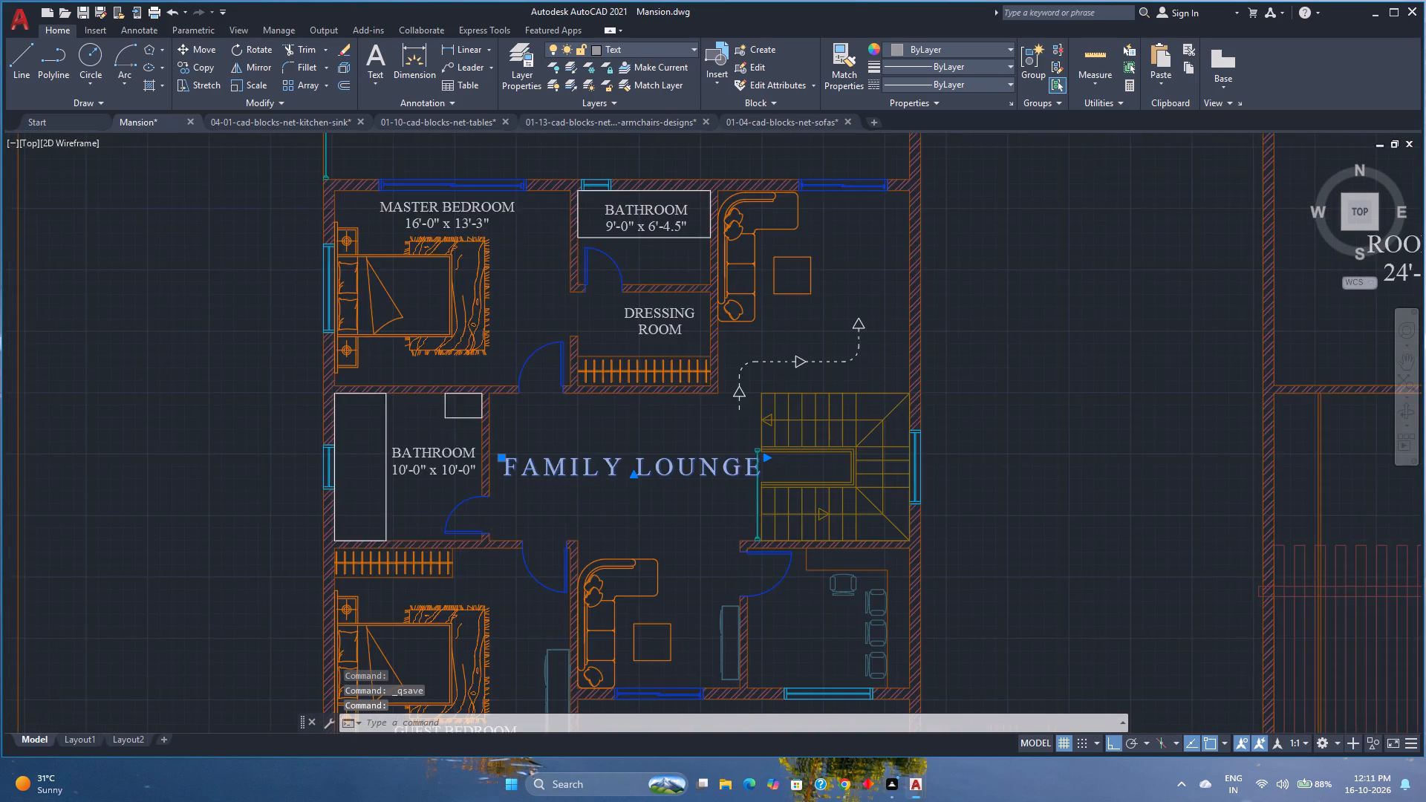
pyautogui.doubleClick(589, 475)
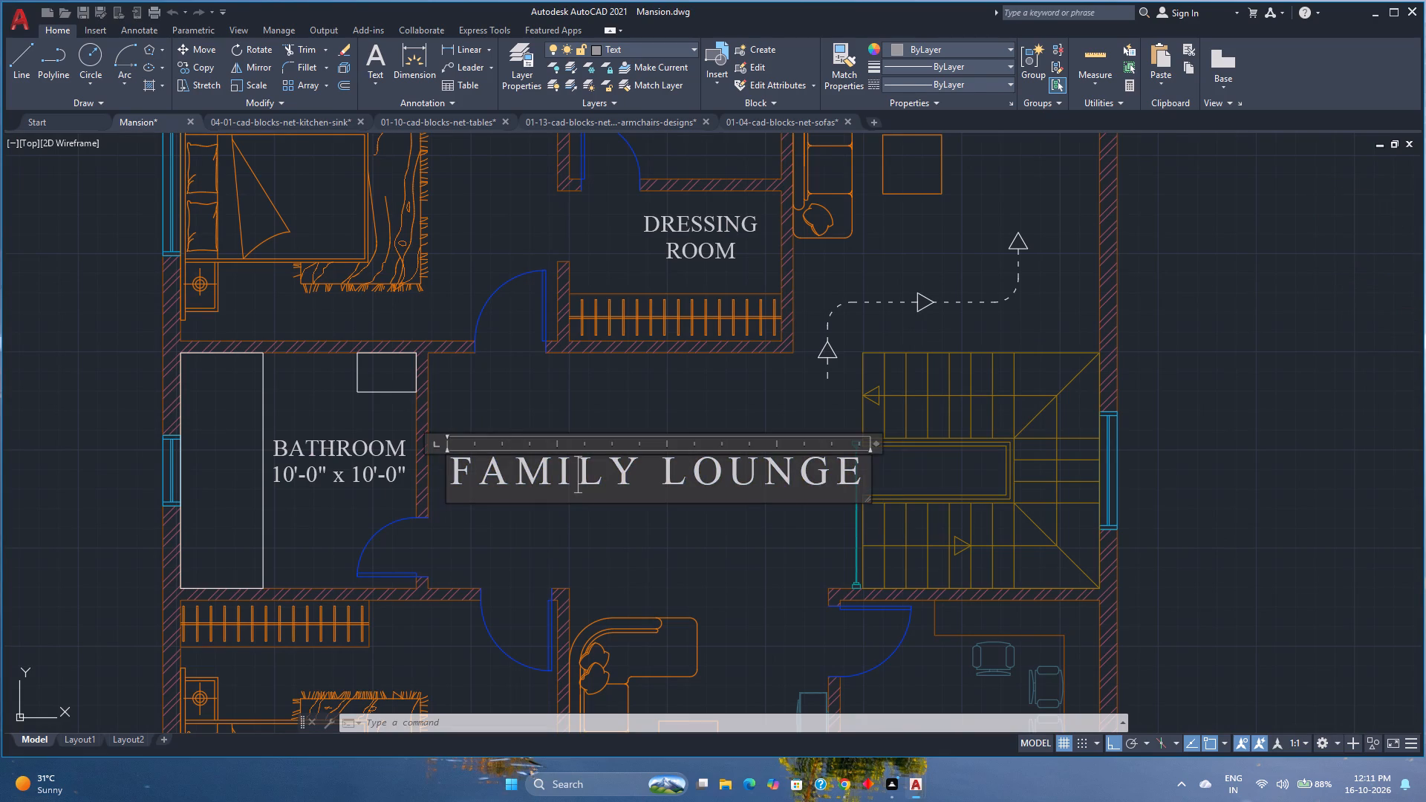
pyautogui.hotkey('ctrl', 'a')
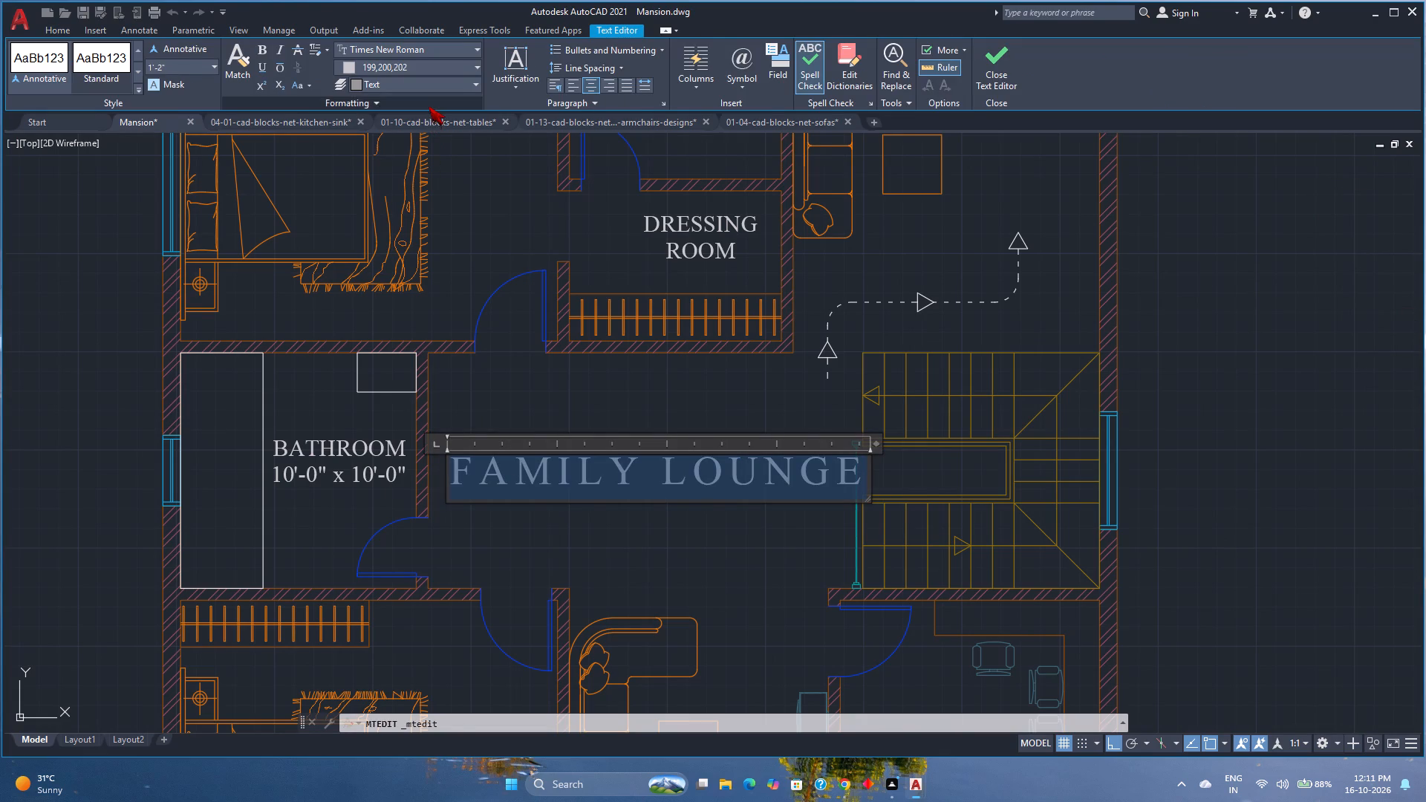
pyautogui.click(429, 106)
pyautogui.tripleClick(365, 145)
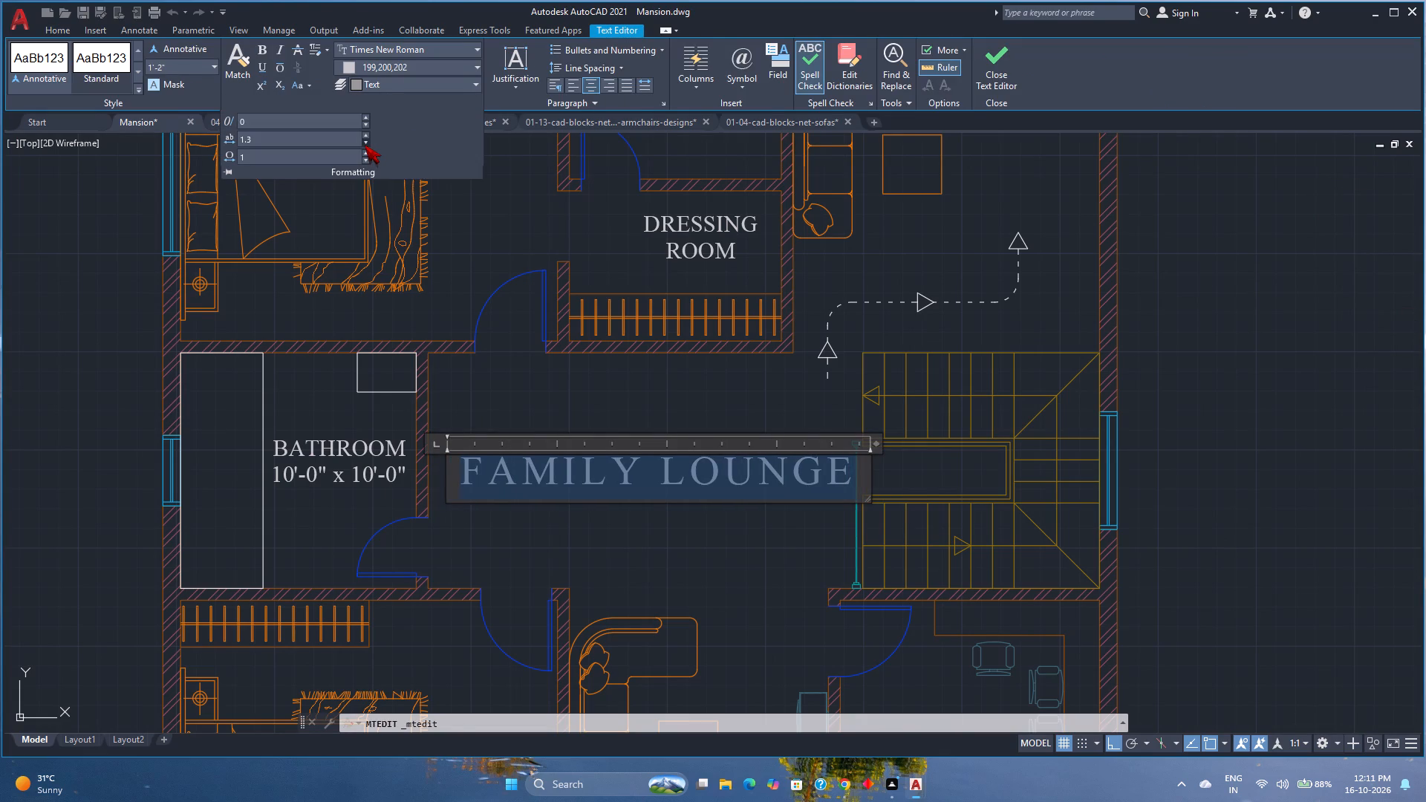
pyautogui.click(365, 145)
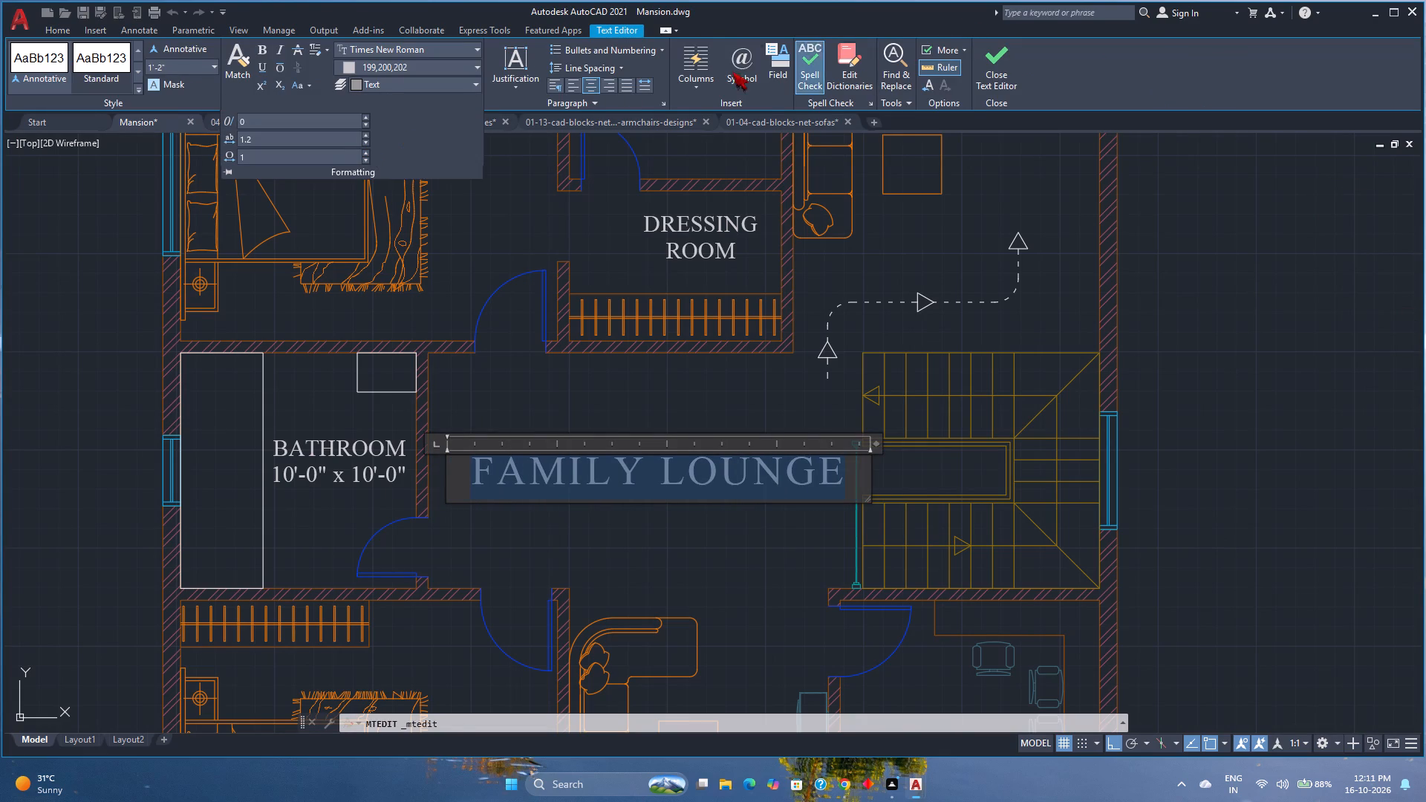
pyautogui.click(368, 136)
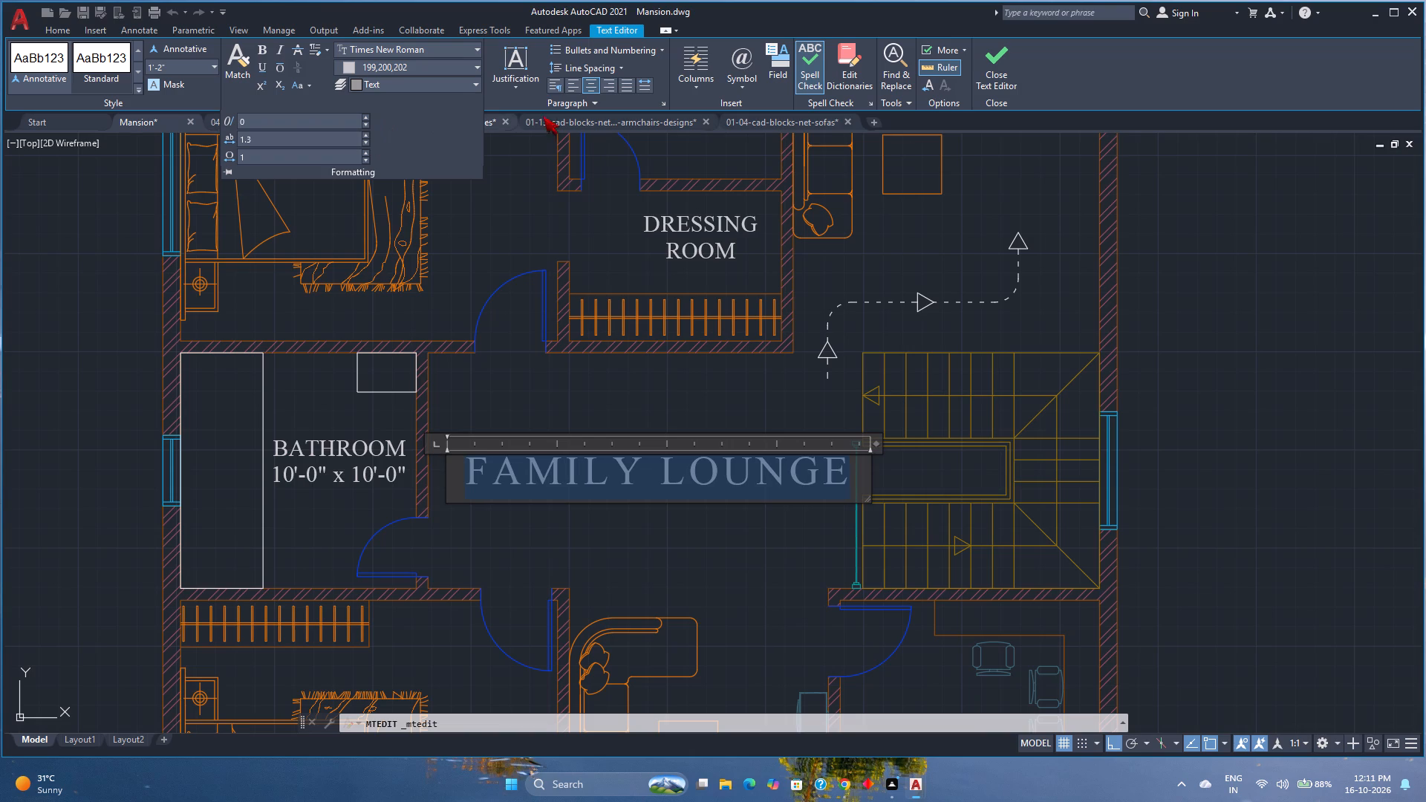
pyautogui.click(987, 66)
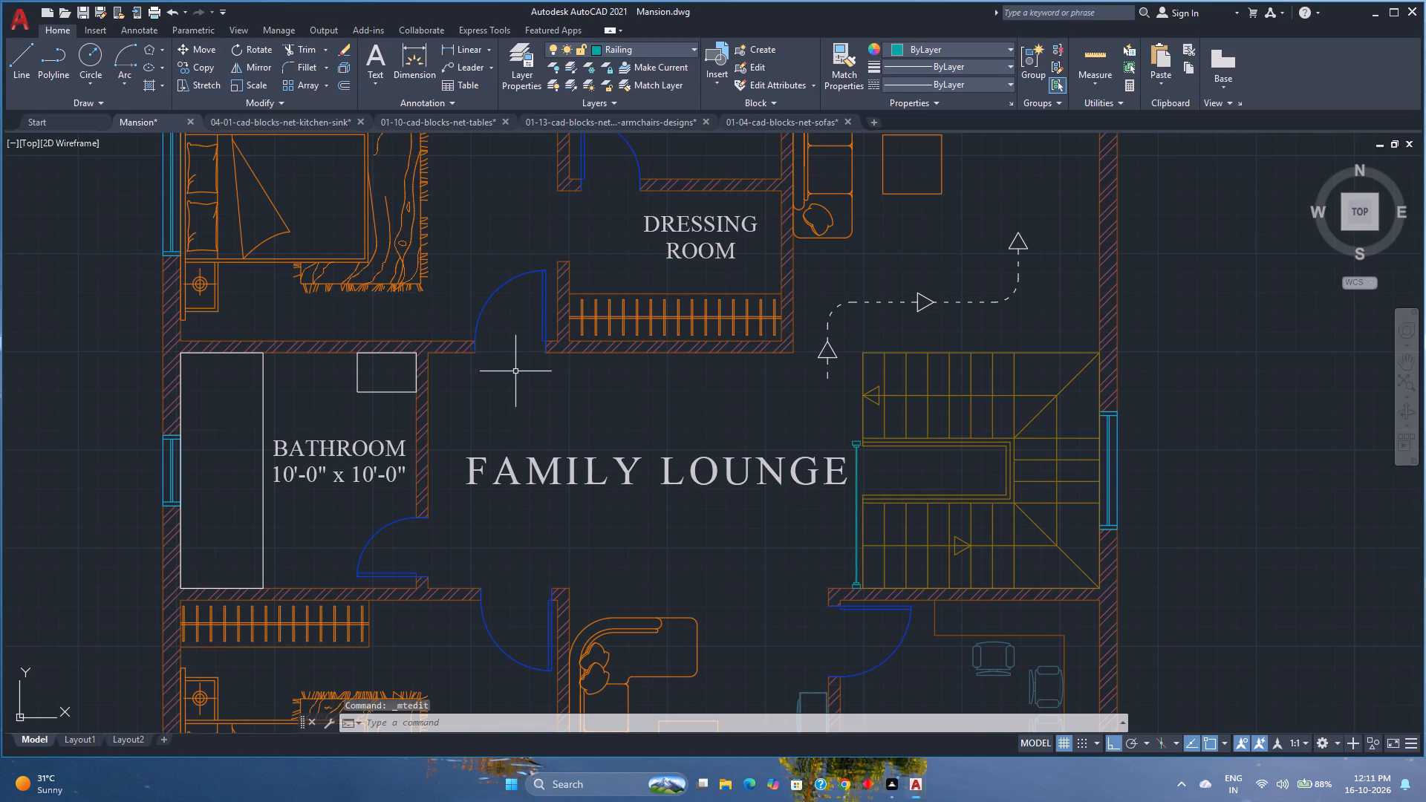
# Shift the FAMILY LOUNGE label slightly towards the adjacent bathroom, away from the staircase, and save the drawing.
pyautogui.click(505, 466)
pyautogui.scroll(1, 412, 461)
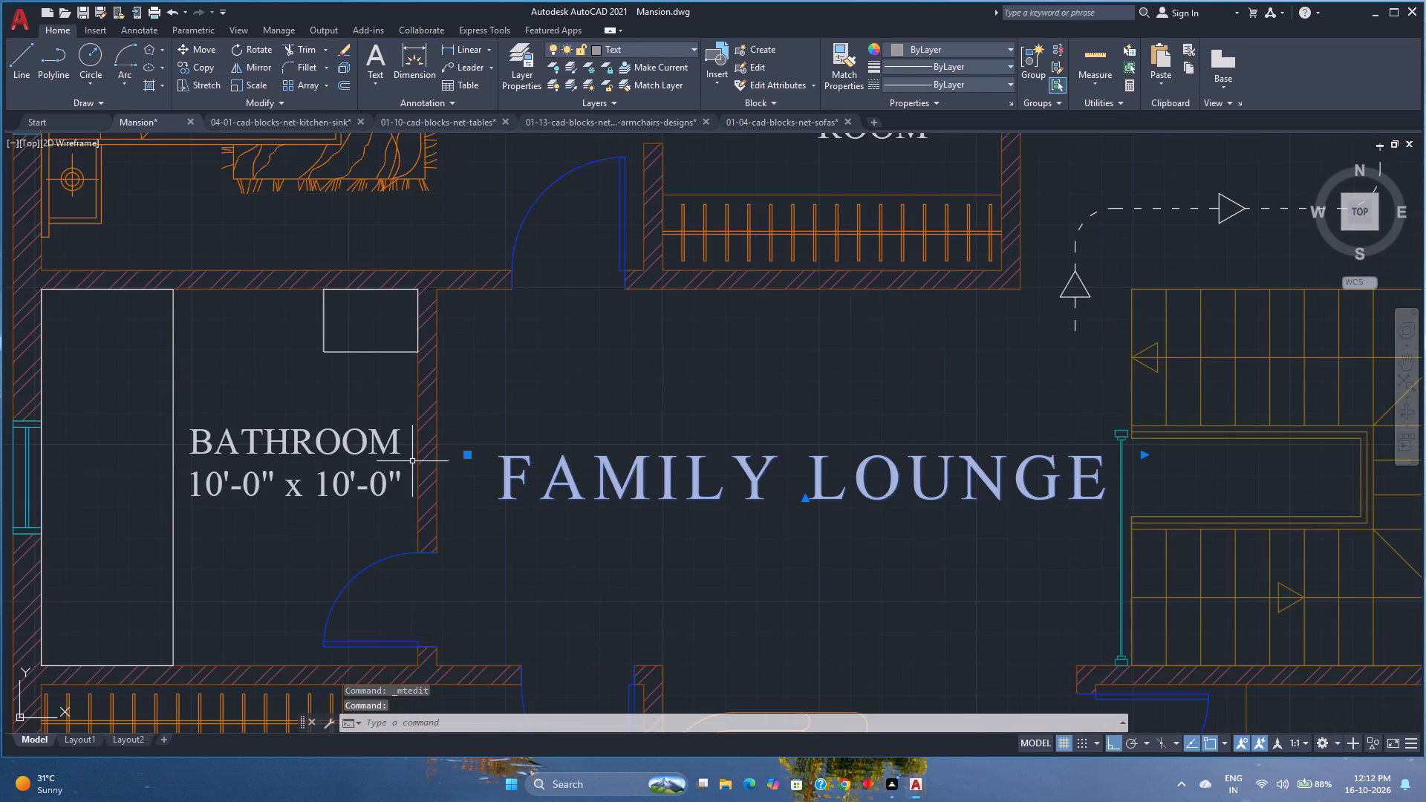
pyautogui.click(466, 455)
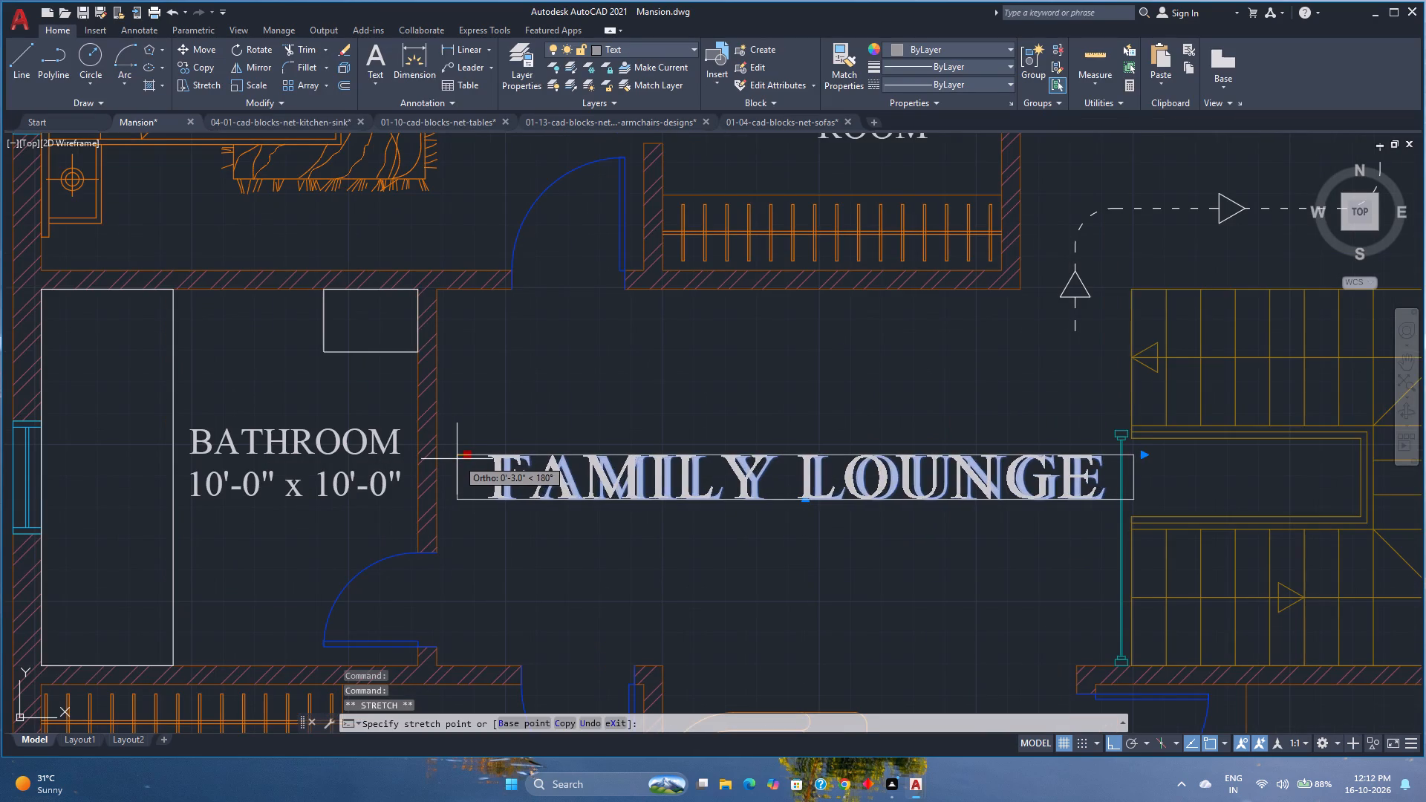
pyautogui.click(447, 458)
pyautogui.scroll(-1, 447, 458)
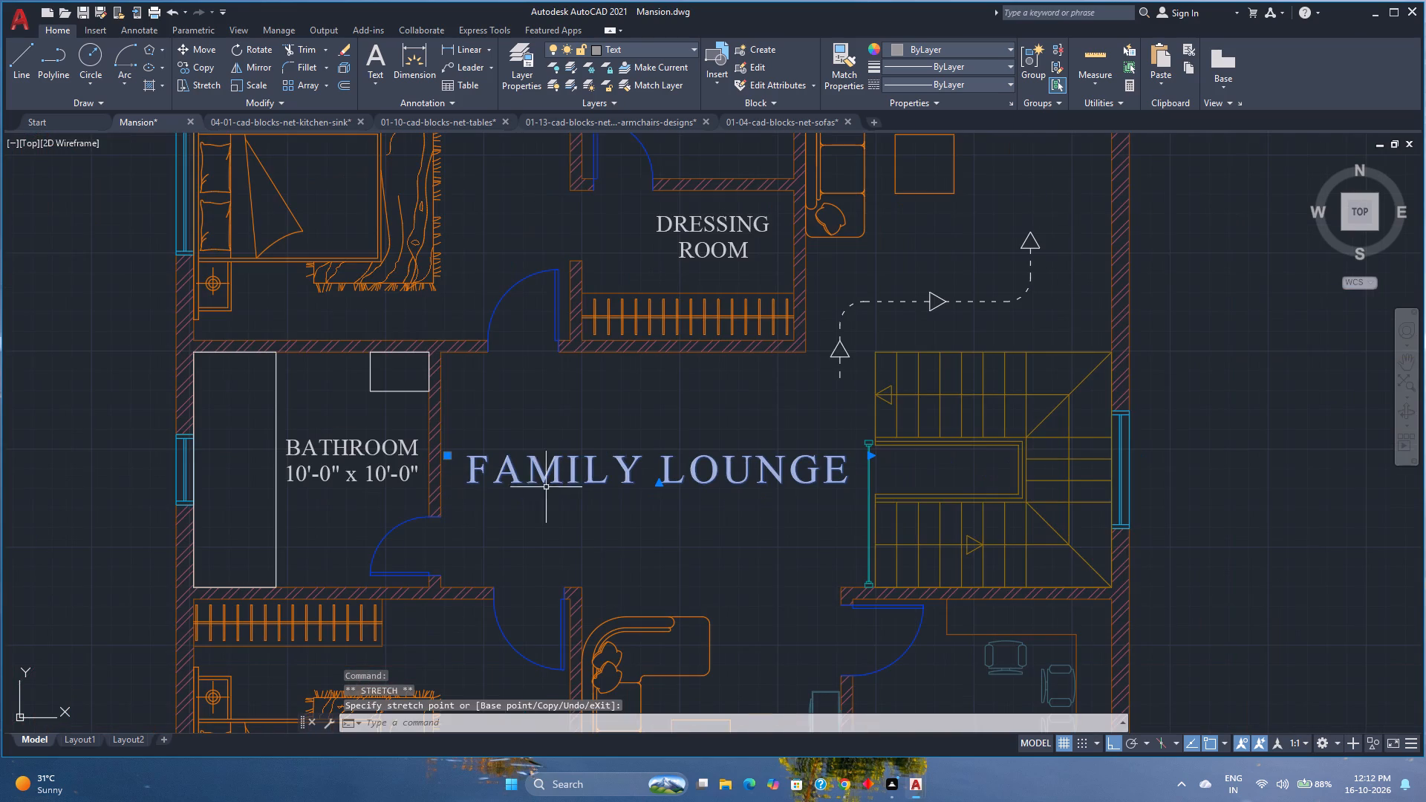
pyautogui.press('Escape')
pyautogui.hotkey('ctrl', 's')
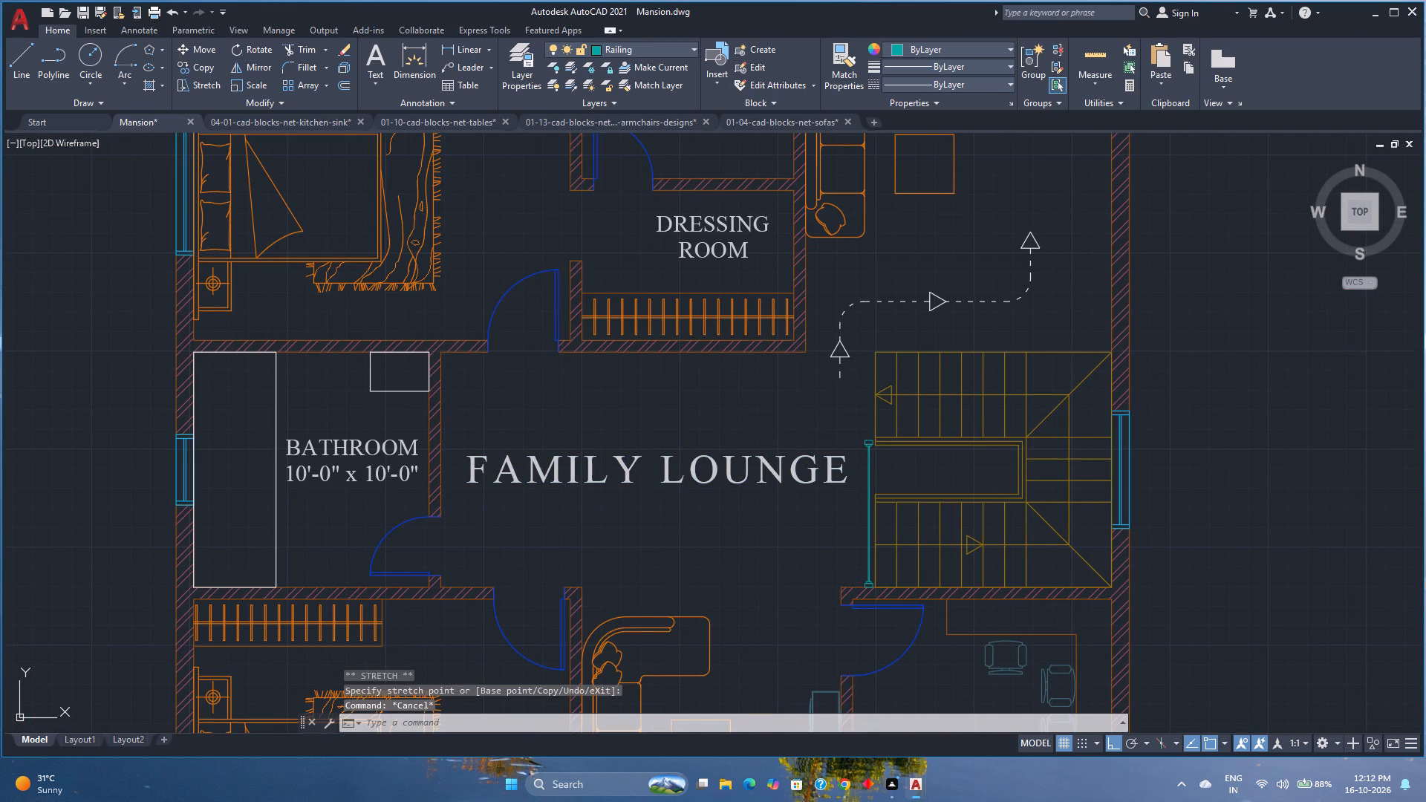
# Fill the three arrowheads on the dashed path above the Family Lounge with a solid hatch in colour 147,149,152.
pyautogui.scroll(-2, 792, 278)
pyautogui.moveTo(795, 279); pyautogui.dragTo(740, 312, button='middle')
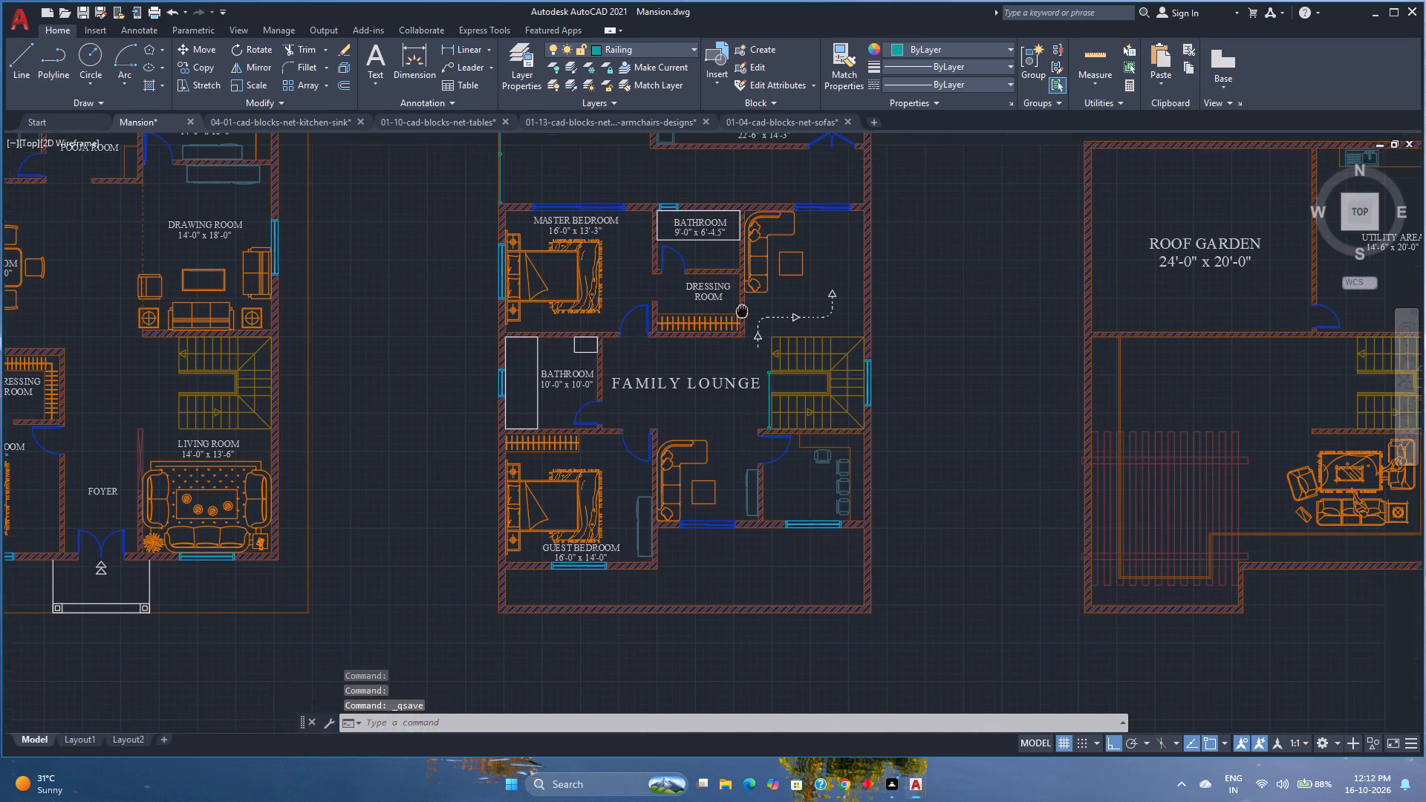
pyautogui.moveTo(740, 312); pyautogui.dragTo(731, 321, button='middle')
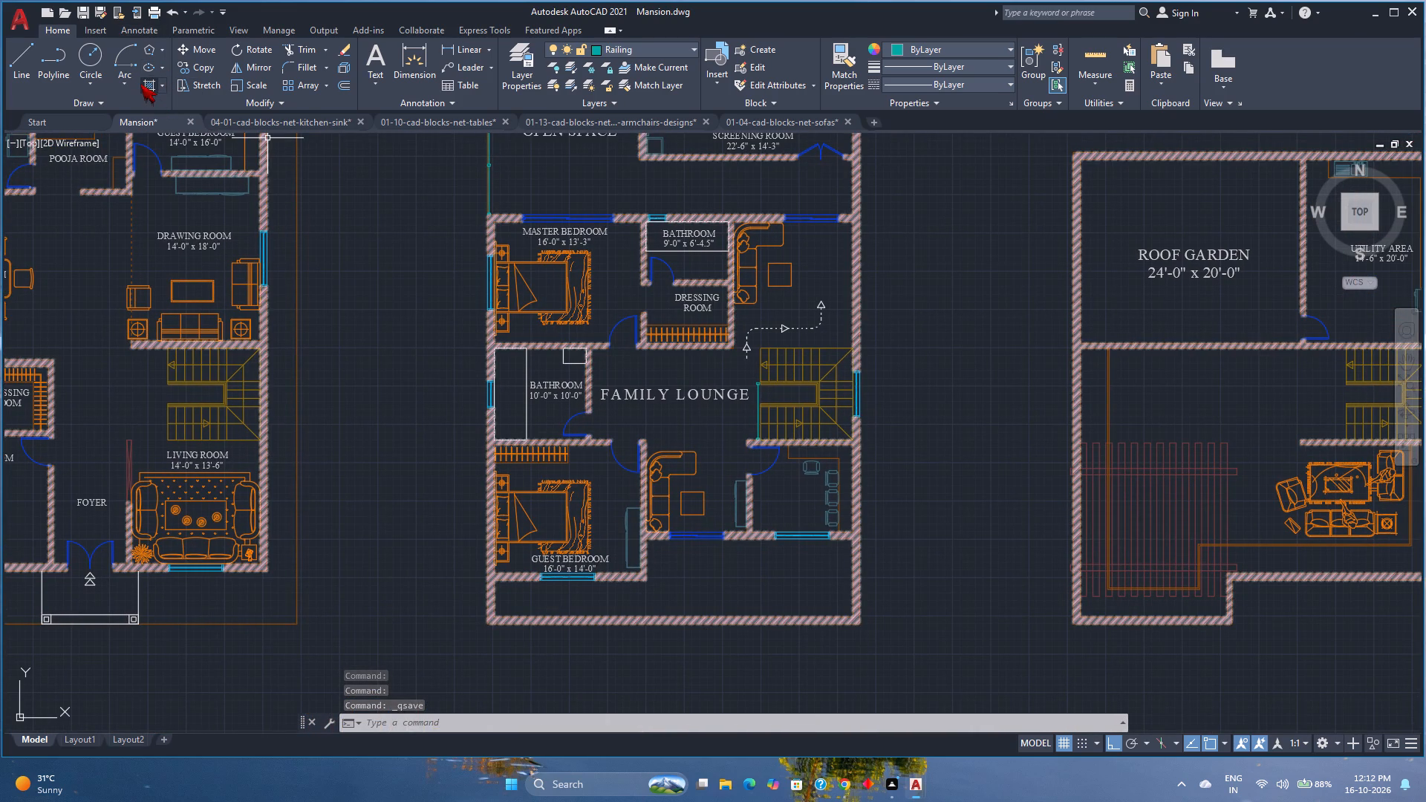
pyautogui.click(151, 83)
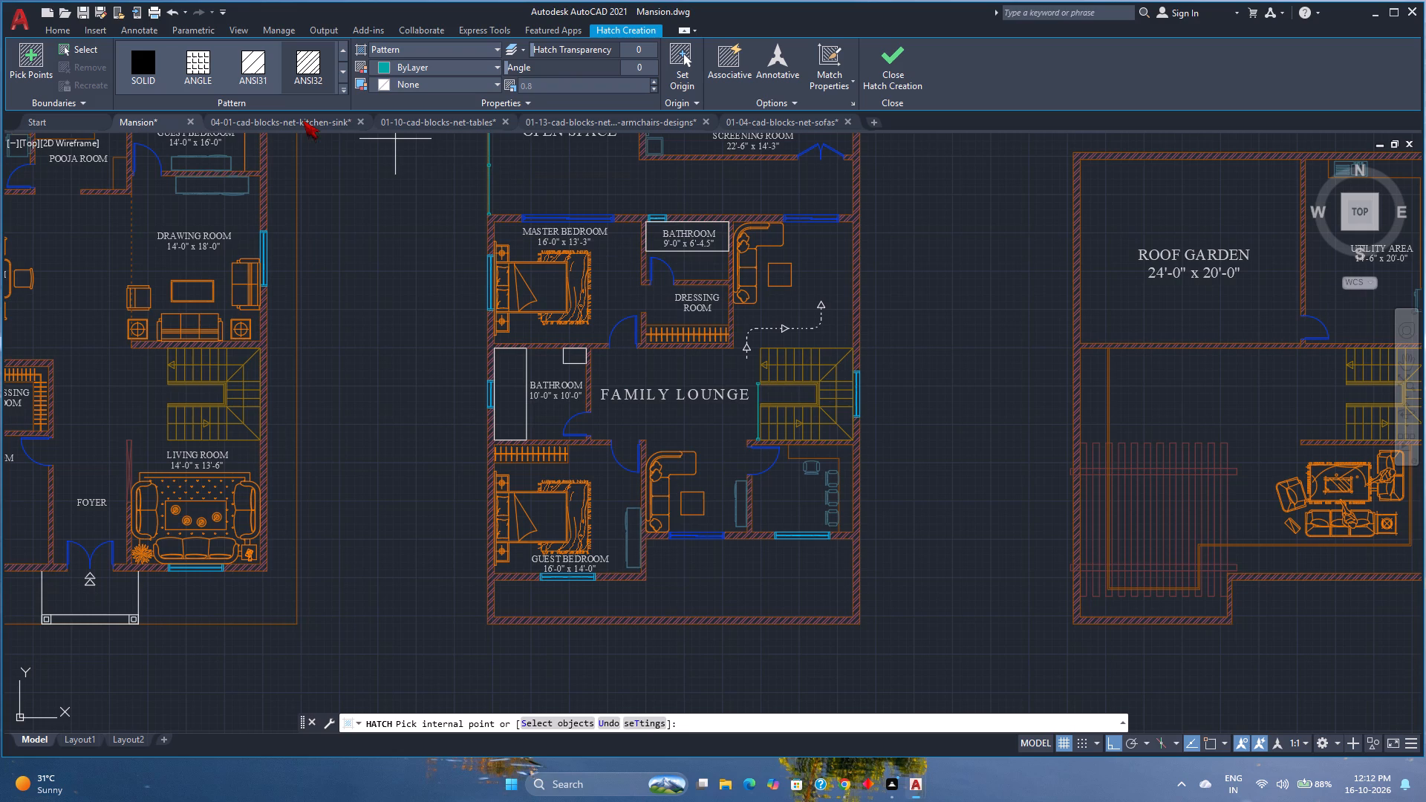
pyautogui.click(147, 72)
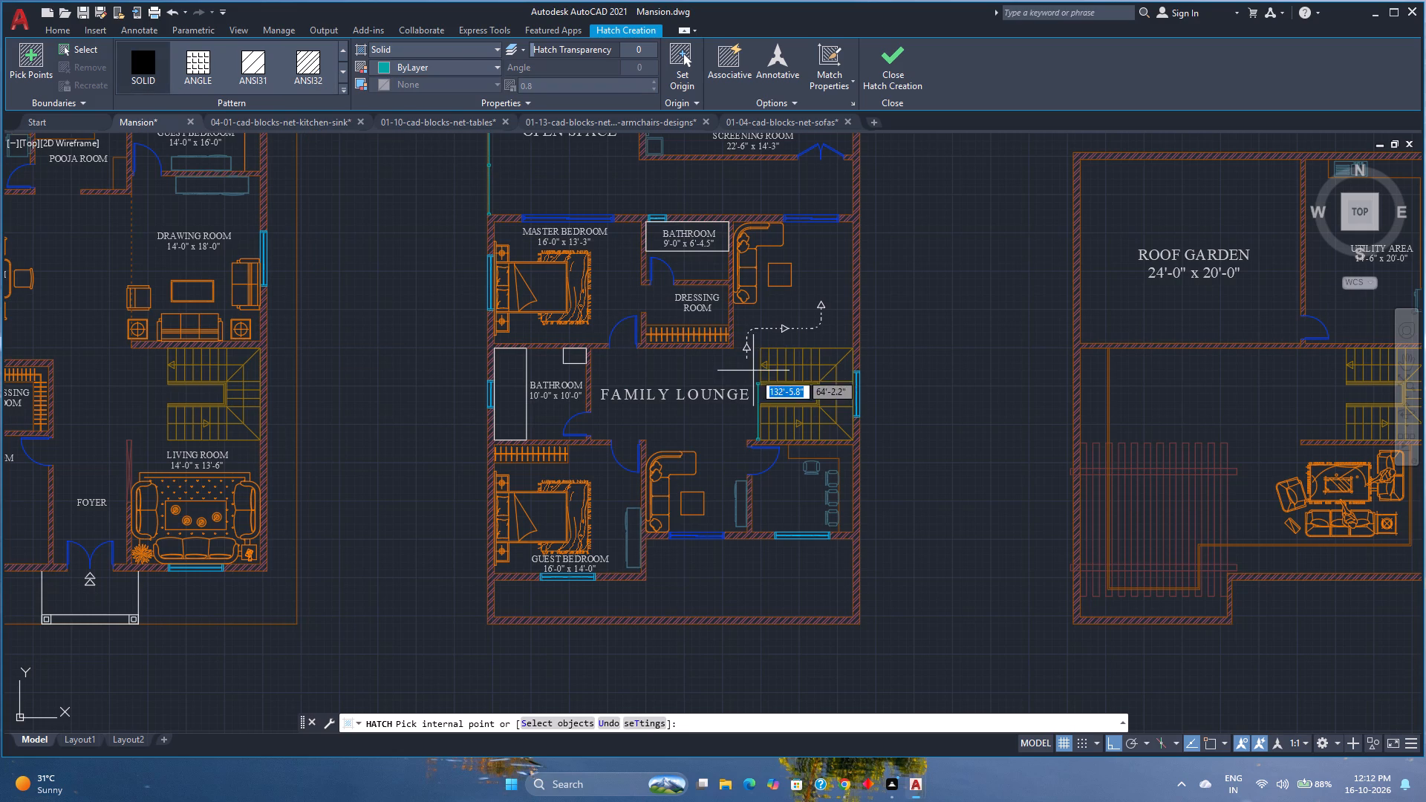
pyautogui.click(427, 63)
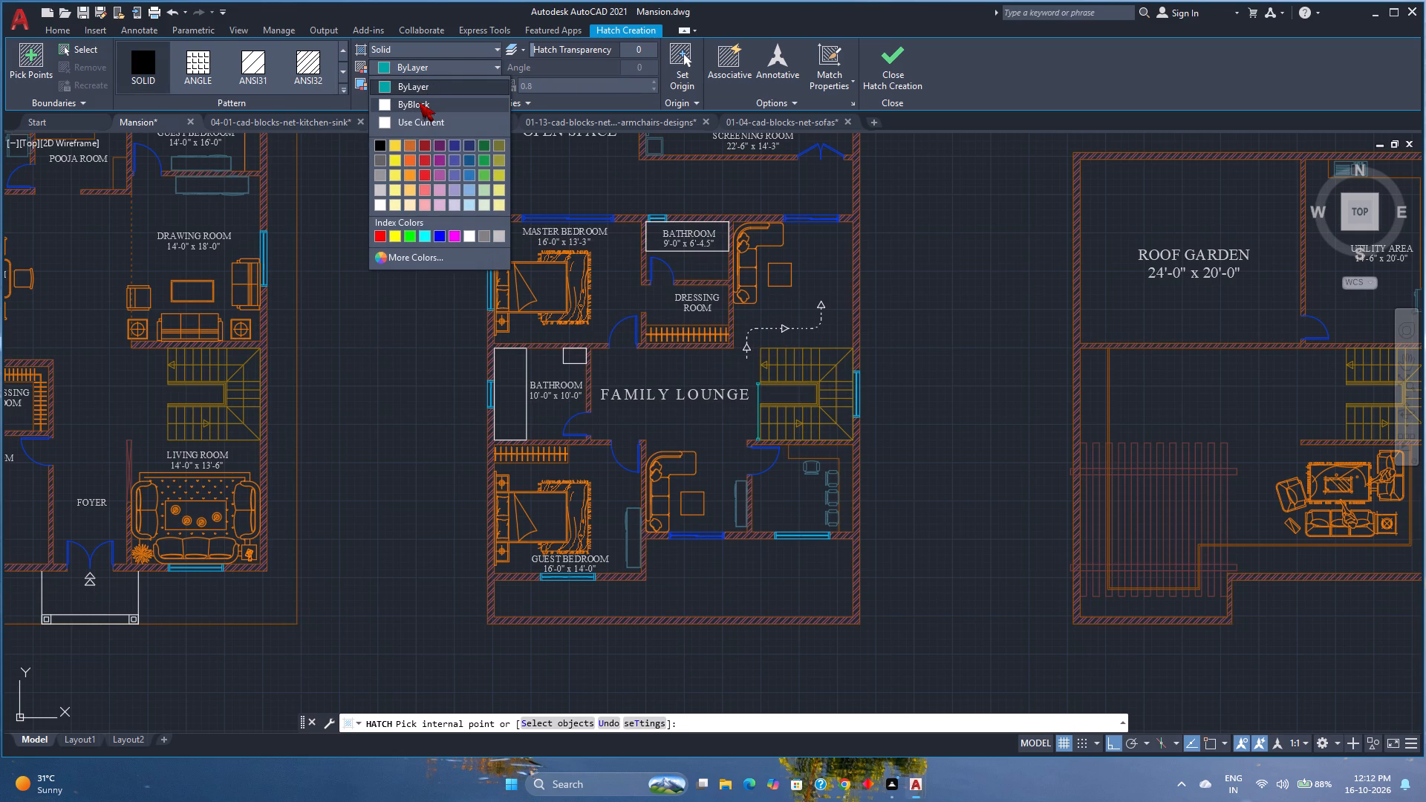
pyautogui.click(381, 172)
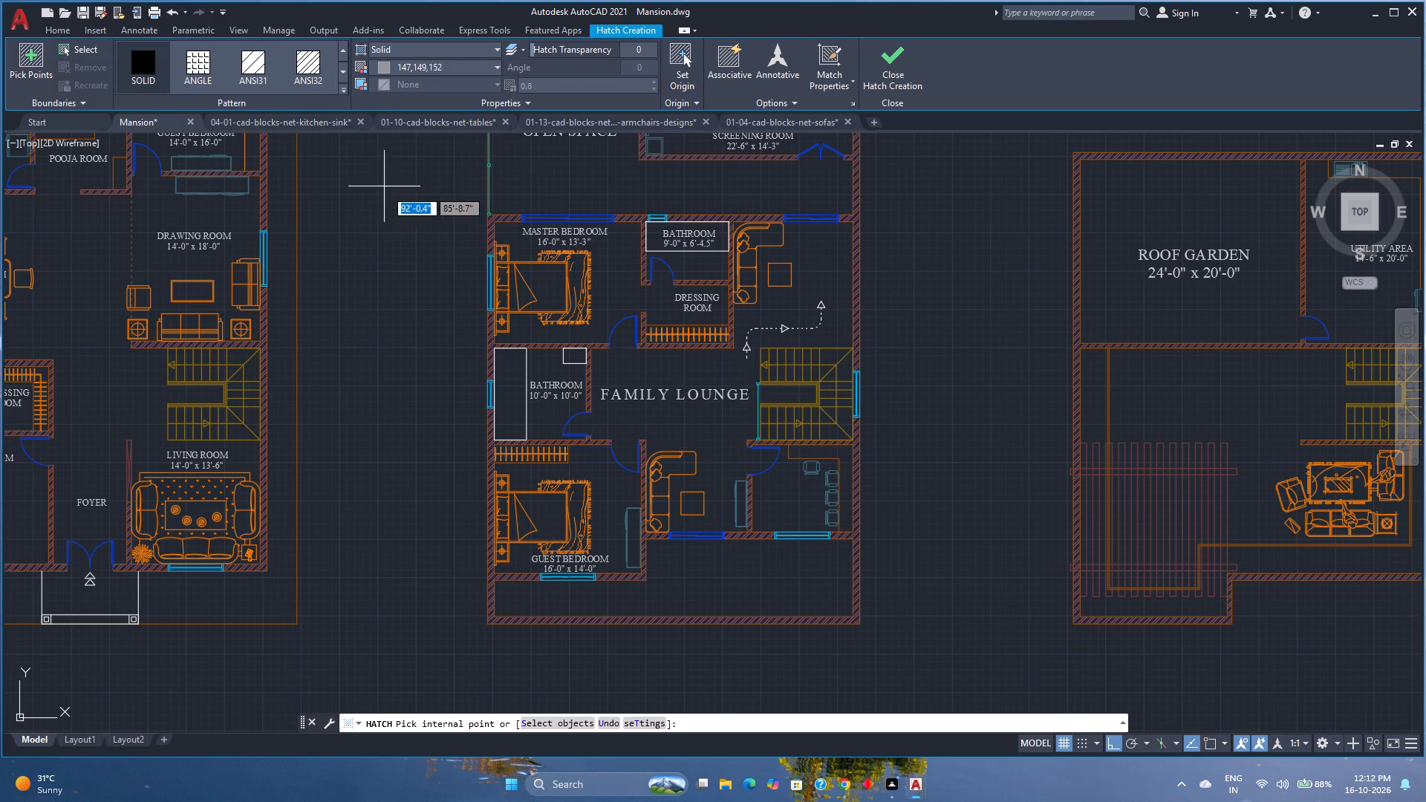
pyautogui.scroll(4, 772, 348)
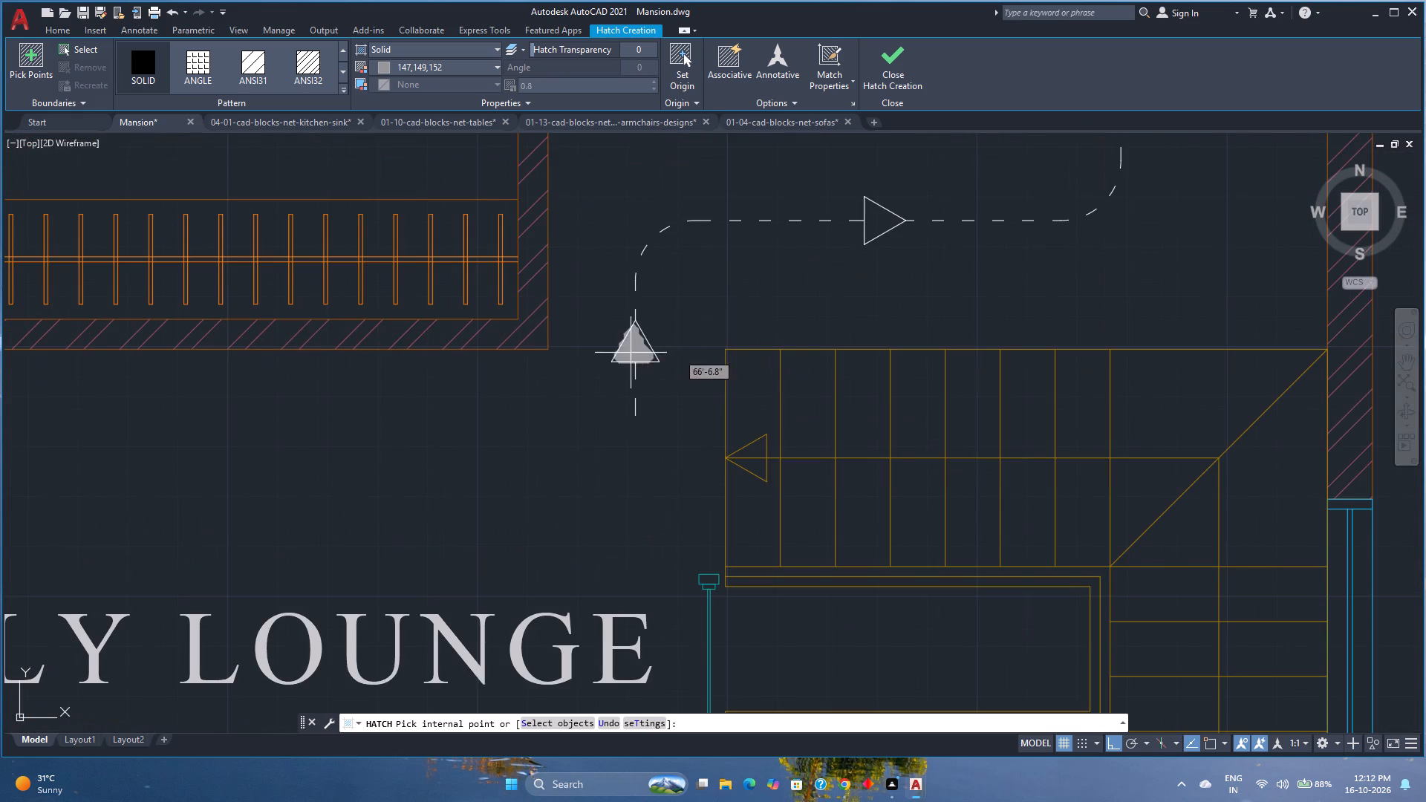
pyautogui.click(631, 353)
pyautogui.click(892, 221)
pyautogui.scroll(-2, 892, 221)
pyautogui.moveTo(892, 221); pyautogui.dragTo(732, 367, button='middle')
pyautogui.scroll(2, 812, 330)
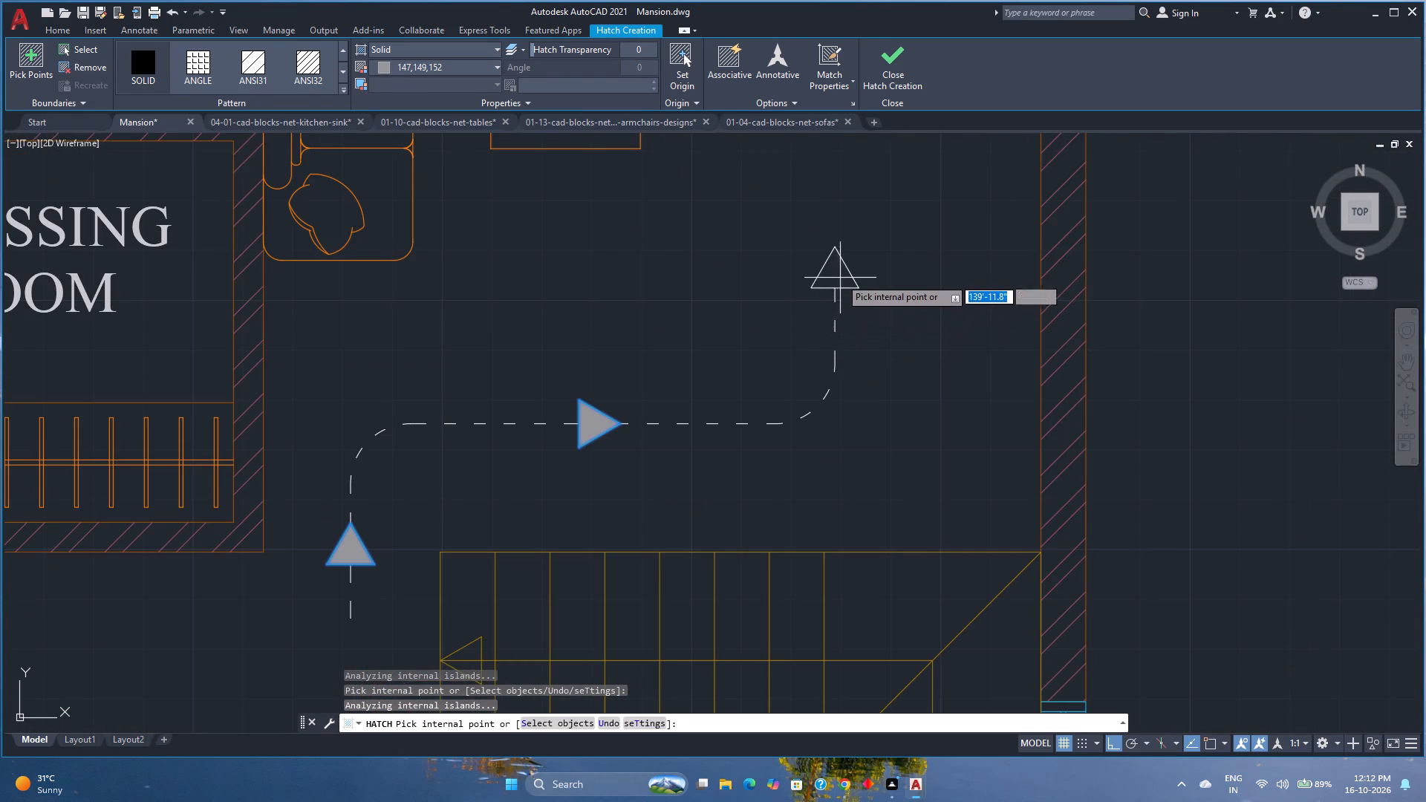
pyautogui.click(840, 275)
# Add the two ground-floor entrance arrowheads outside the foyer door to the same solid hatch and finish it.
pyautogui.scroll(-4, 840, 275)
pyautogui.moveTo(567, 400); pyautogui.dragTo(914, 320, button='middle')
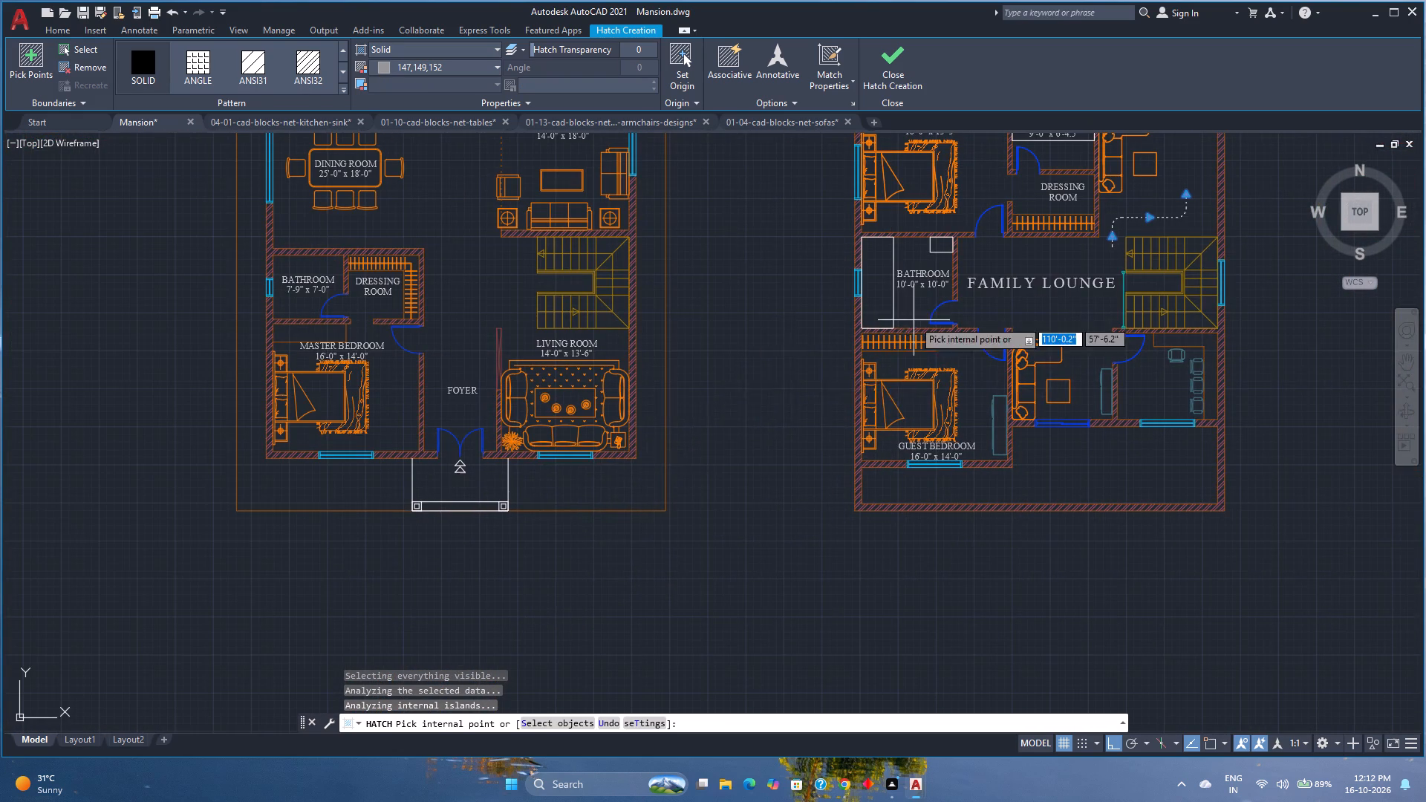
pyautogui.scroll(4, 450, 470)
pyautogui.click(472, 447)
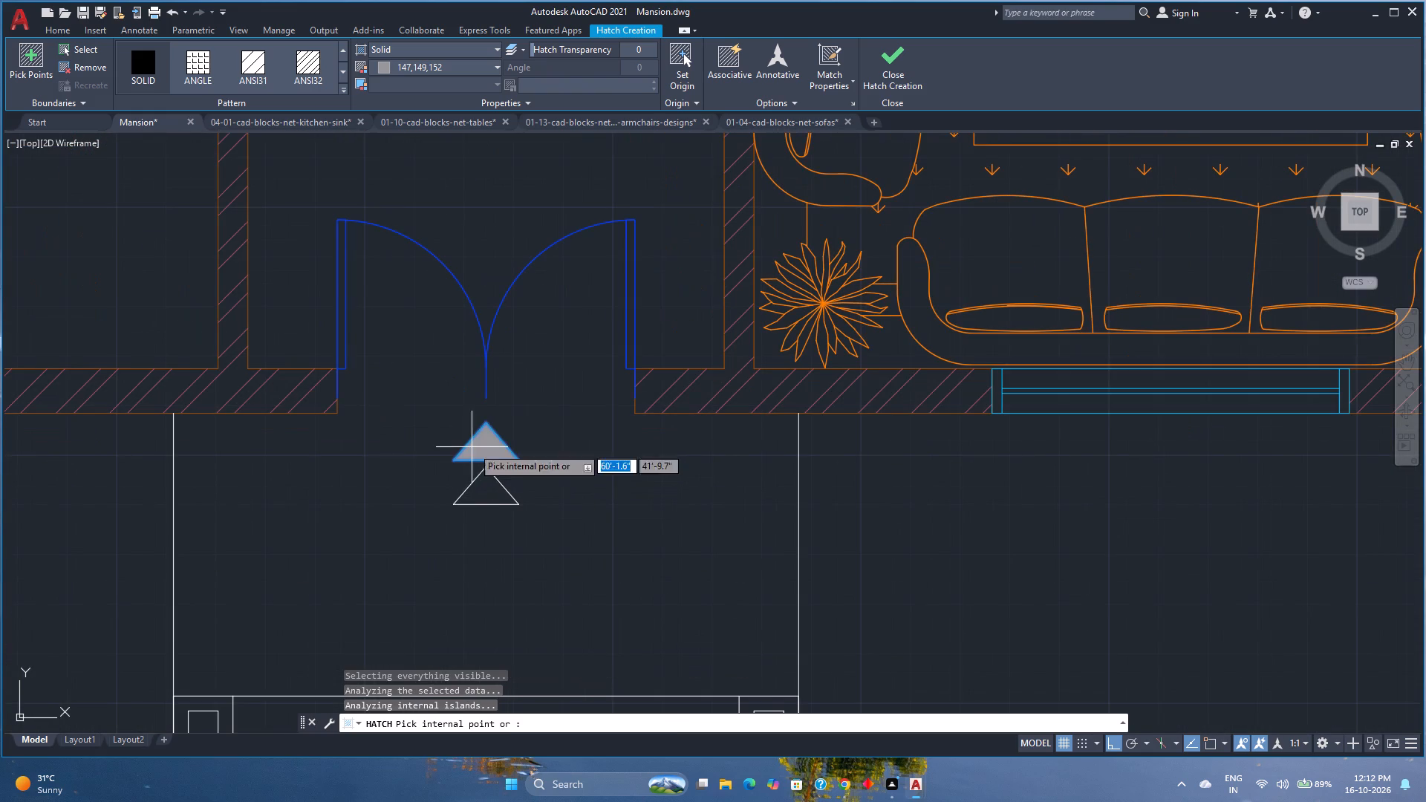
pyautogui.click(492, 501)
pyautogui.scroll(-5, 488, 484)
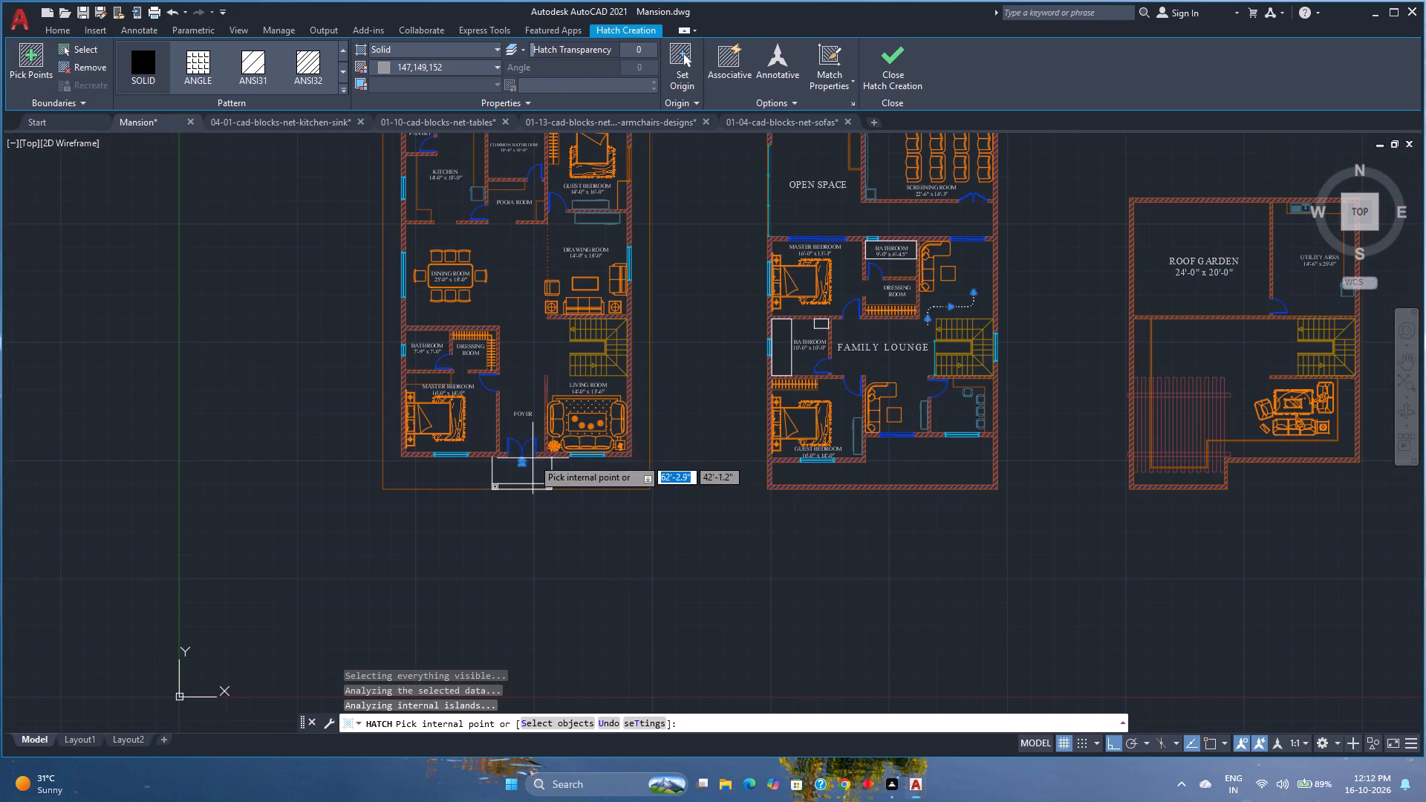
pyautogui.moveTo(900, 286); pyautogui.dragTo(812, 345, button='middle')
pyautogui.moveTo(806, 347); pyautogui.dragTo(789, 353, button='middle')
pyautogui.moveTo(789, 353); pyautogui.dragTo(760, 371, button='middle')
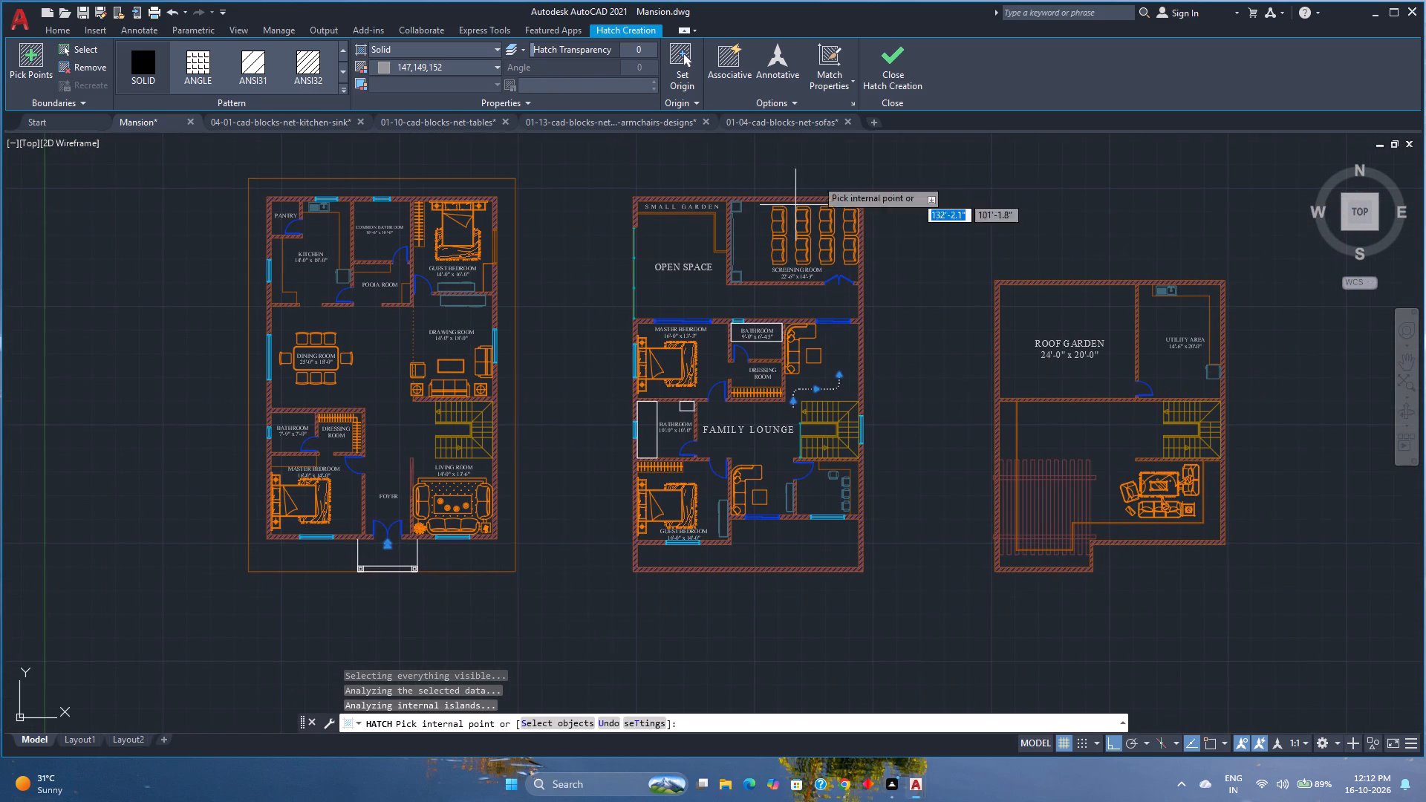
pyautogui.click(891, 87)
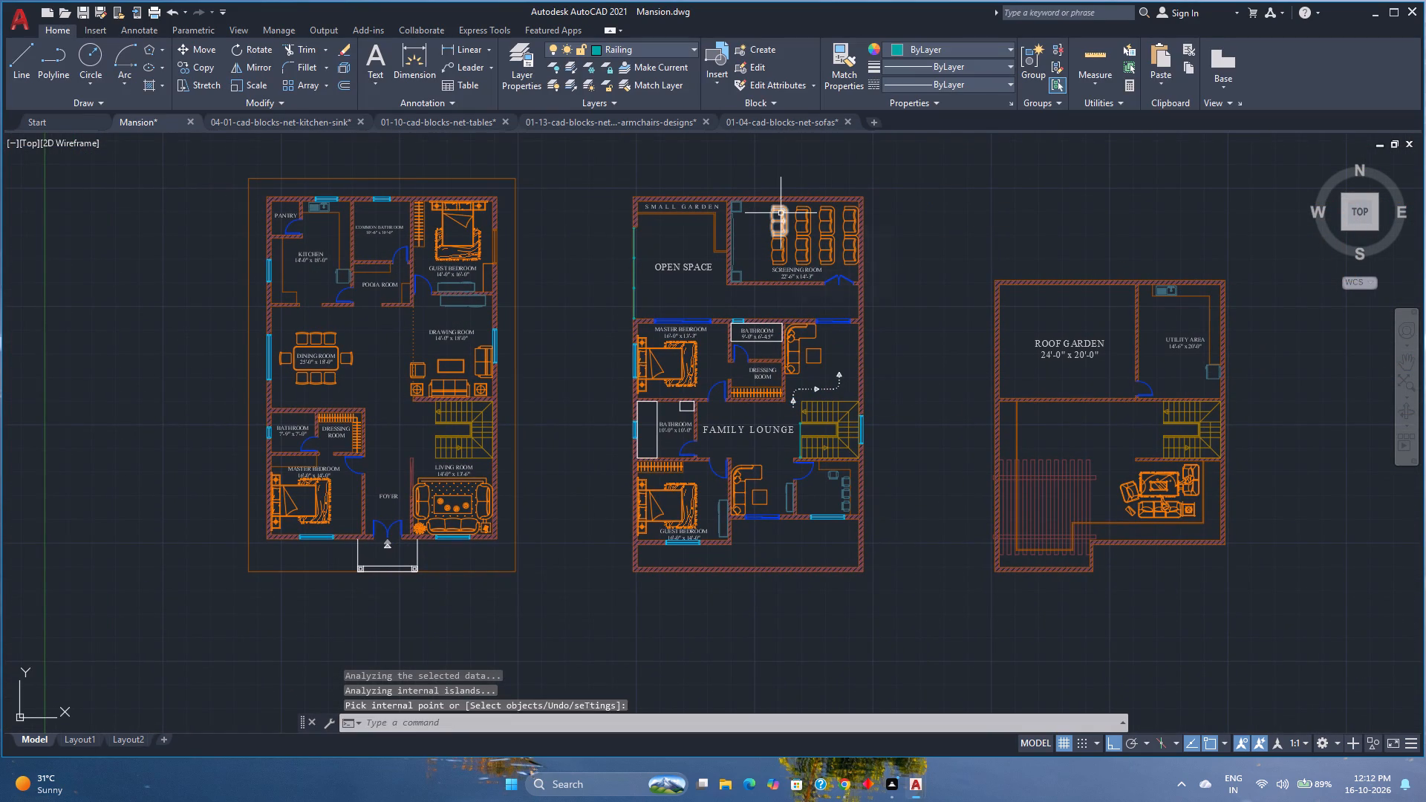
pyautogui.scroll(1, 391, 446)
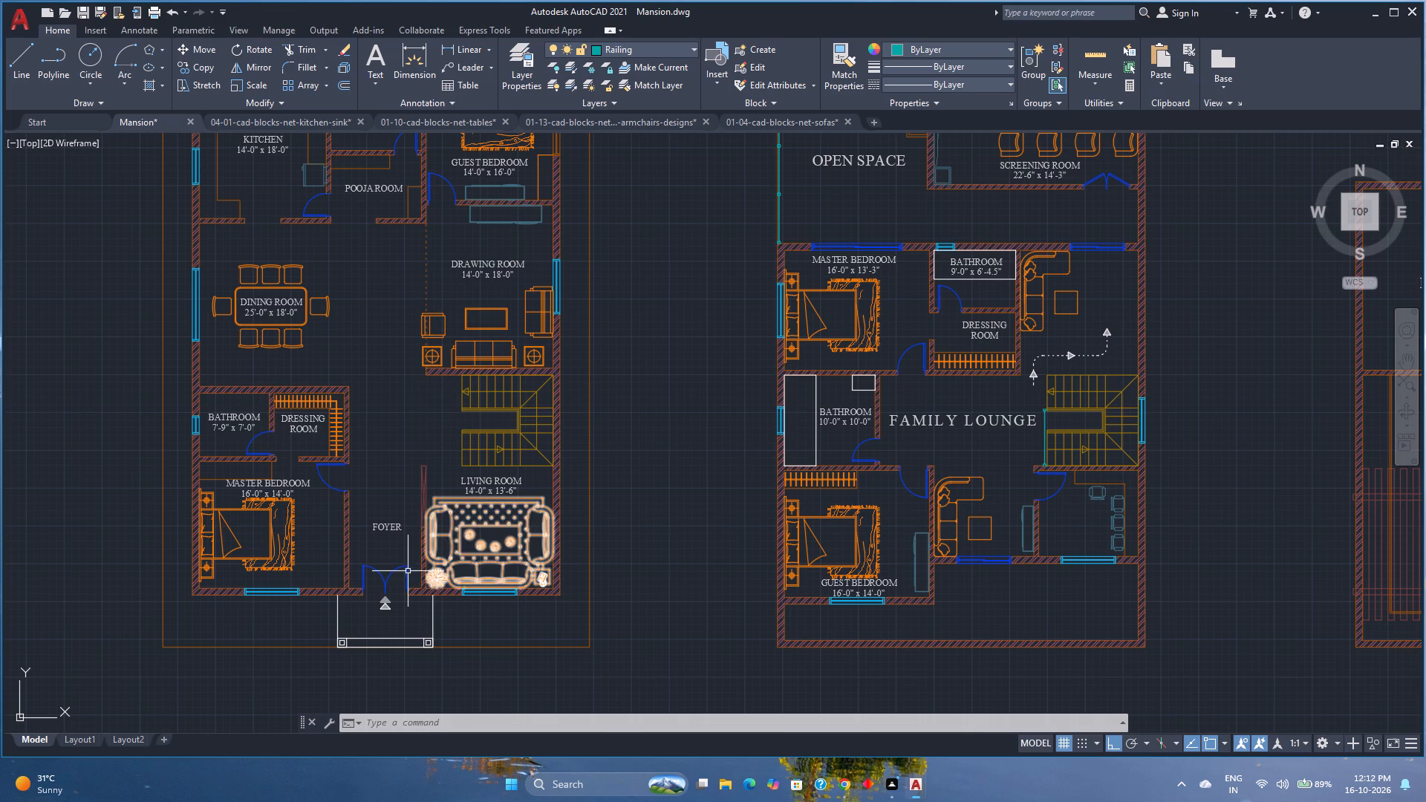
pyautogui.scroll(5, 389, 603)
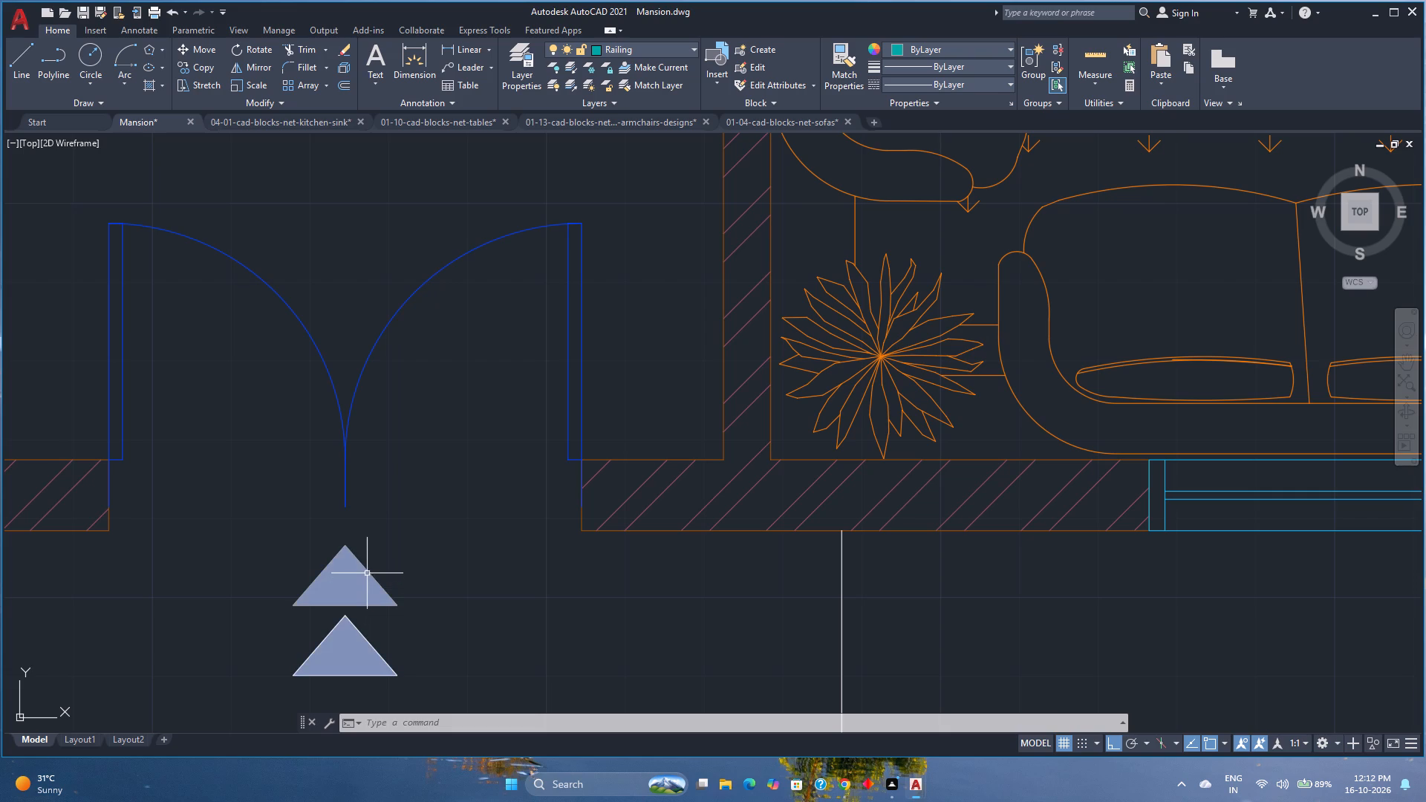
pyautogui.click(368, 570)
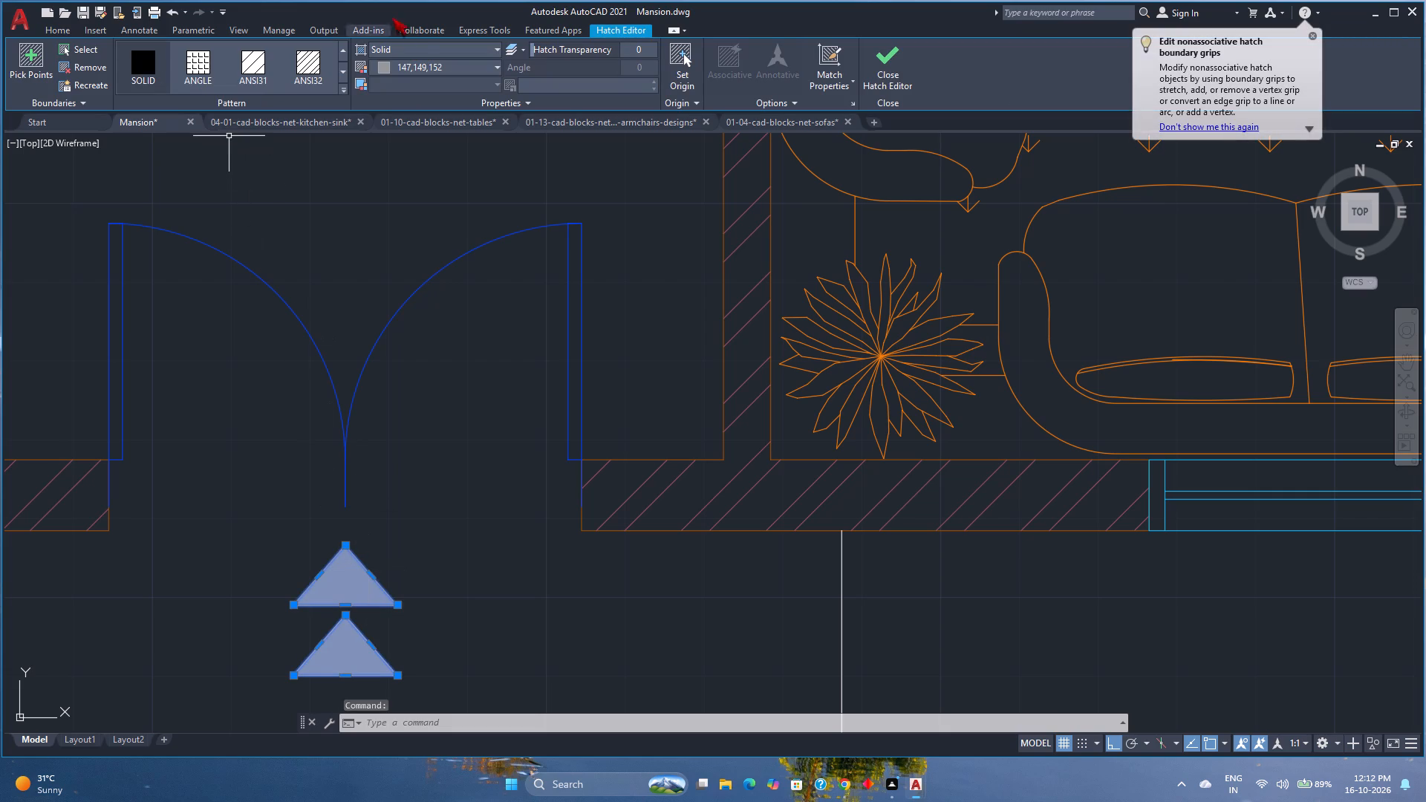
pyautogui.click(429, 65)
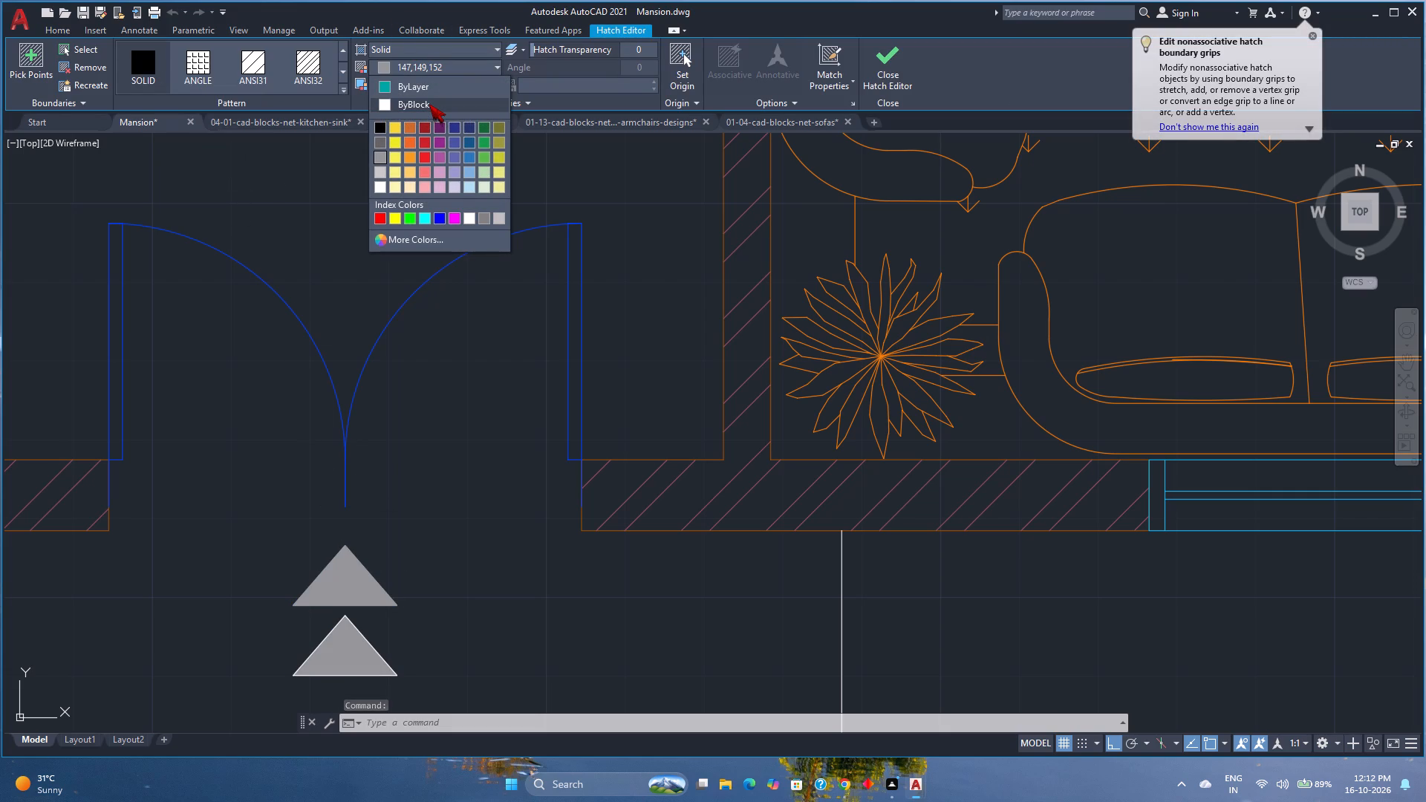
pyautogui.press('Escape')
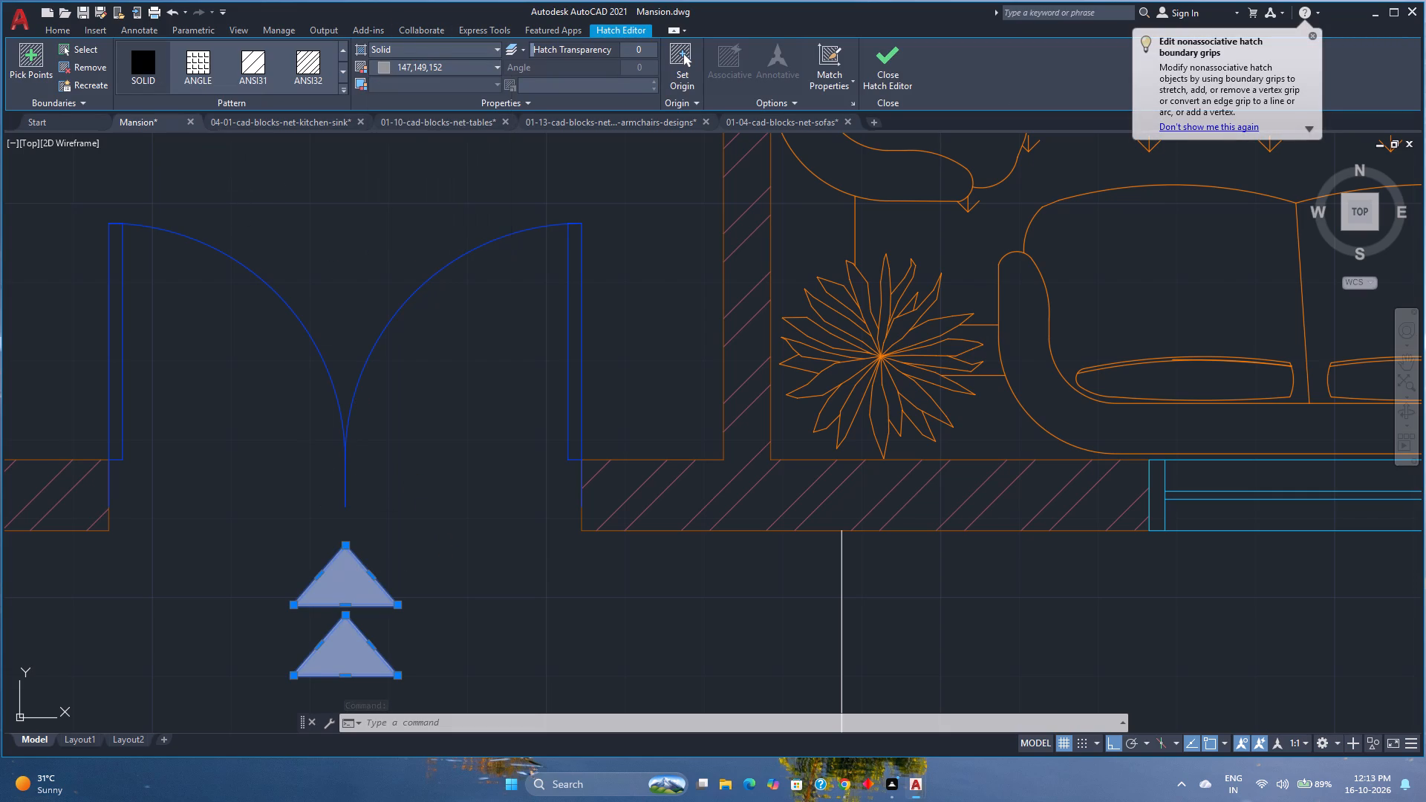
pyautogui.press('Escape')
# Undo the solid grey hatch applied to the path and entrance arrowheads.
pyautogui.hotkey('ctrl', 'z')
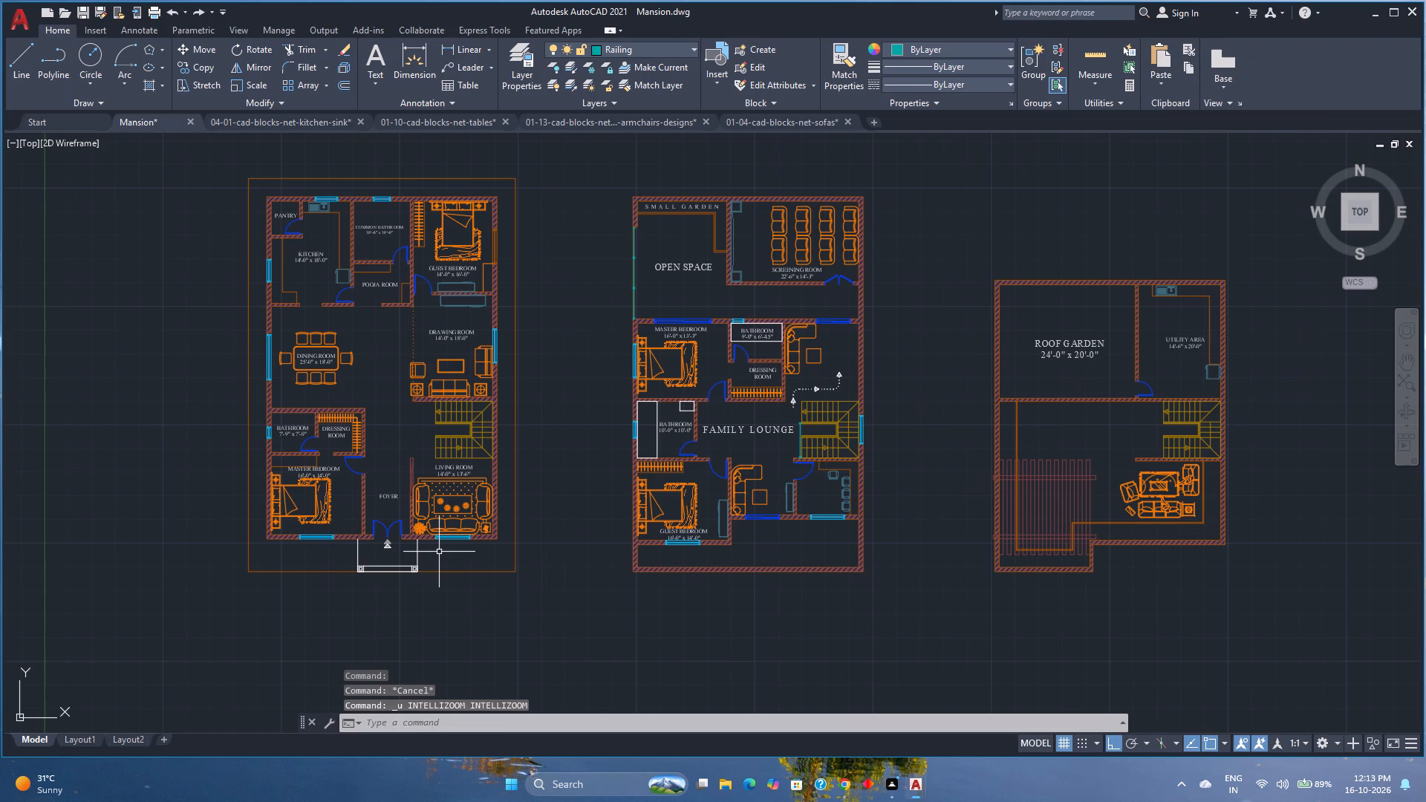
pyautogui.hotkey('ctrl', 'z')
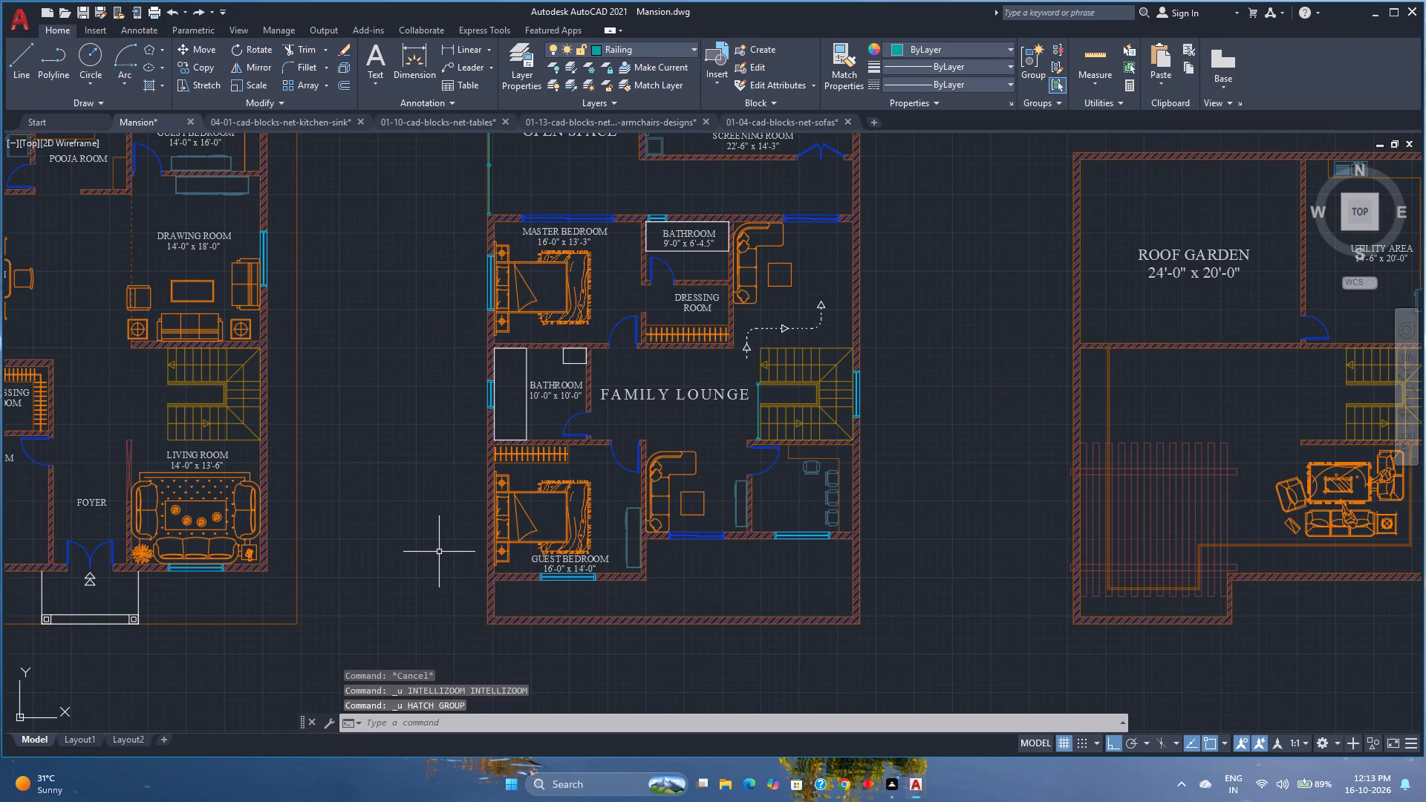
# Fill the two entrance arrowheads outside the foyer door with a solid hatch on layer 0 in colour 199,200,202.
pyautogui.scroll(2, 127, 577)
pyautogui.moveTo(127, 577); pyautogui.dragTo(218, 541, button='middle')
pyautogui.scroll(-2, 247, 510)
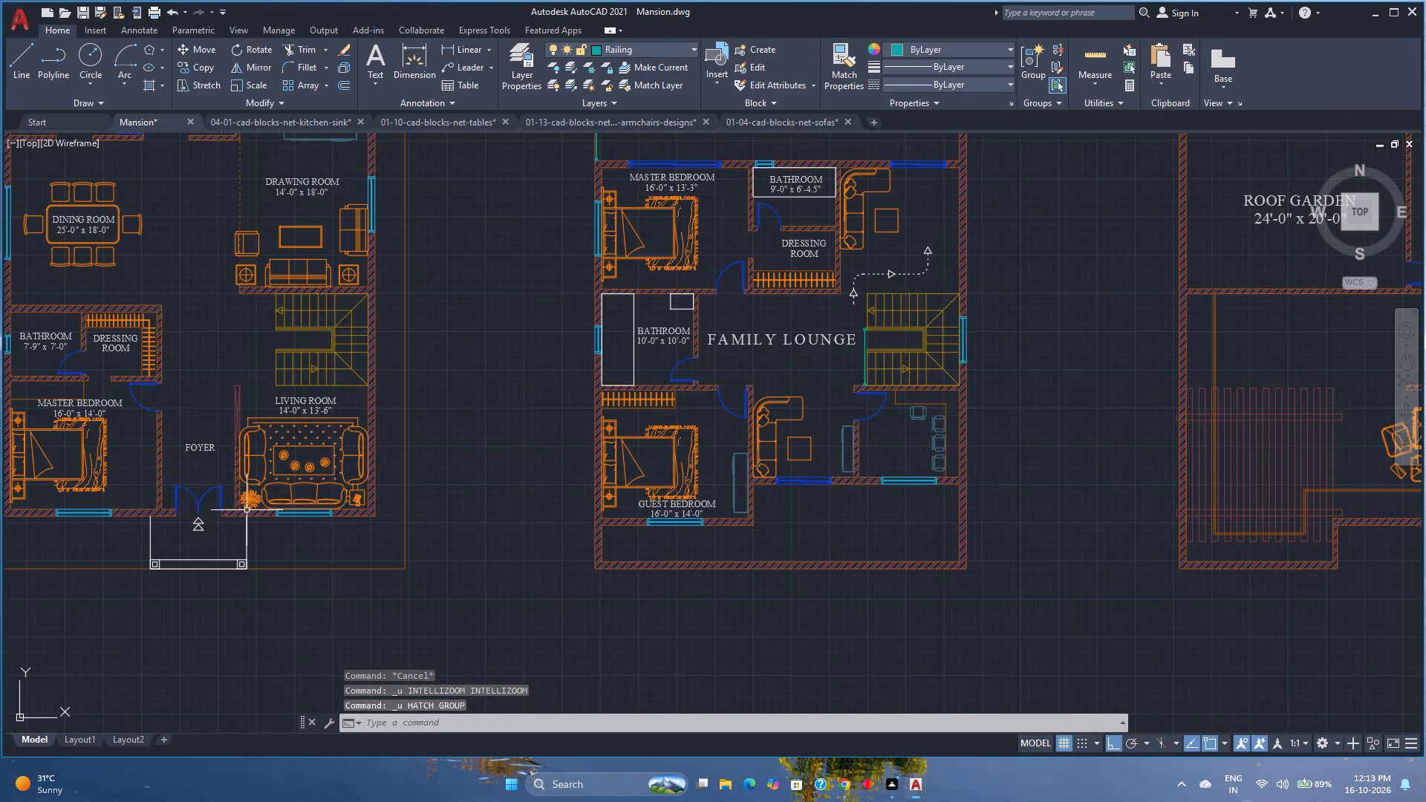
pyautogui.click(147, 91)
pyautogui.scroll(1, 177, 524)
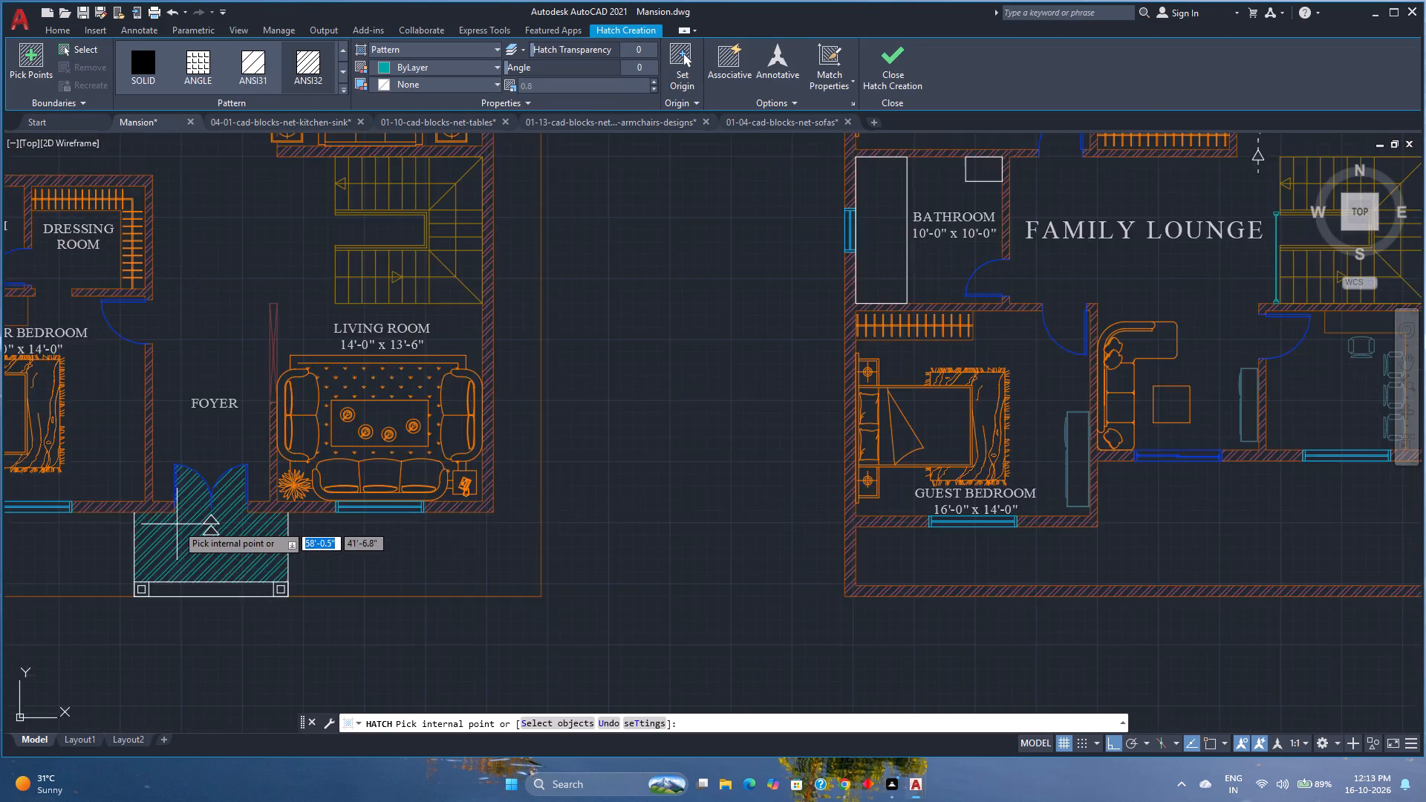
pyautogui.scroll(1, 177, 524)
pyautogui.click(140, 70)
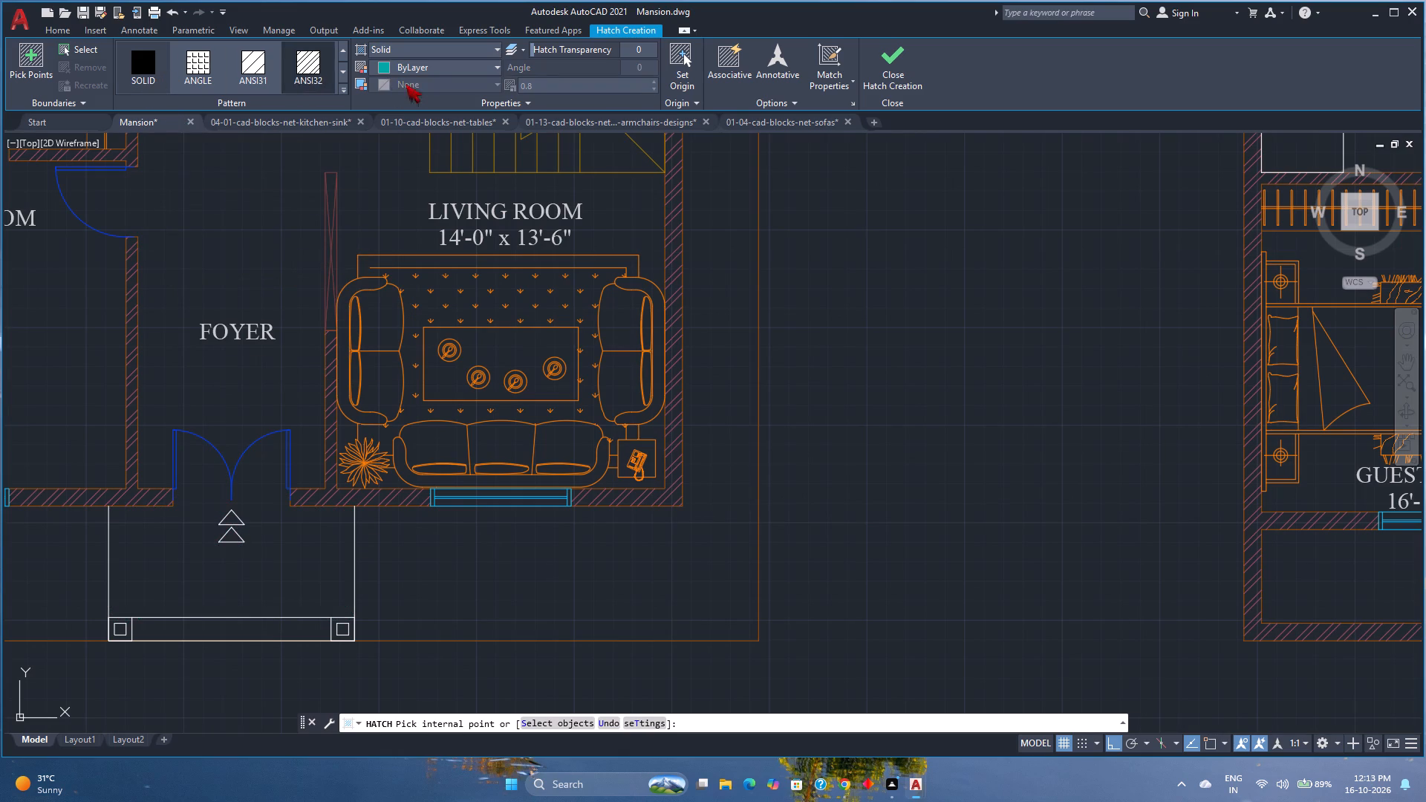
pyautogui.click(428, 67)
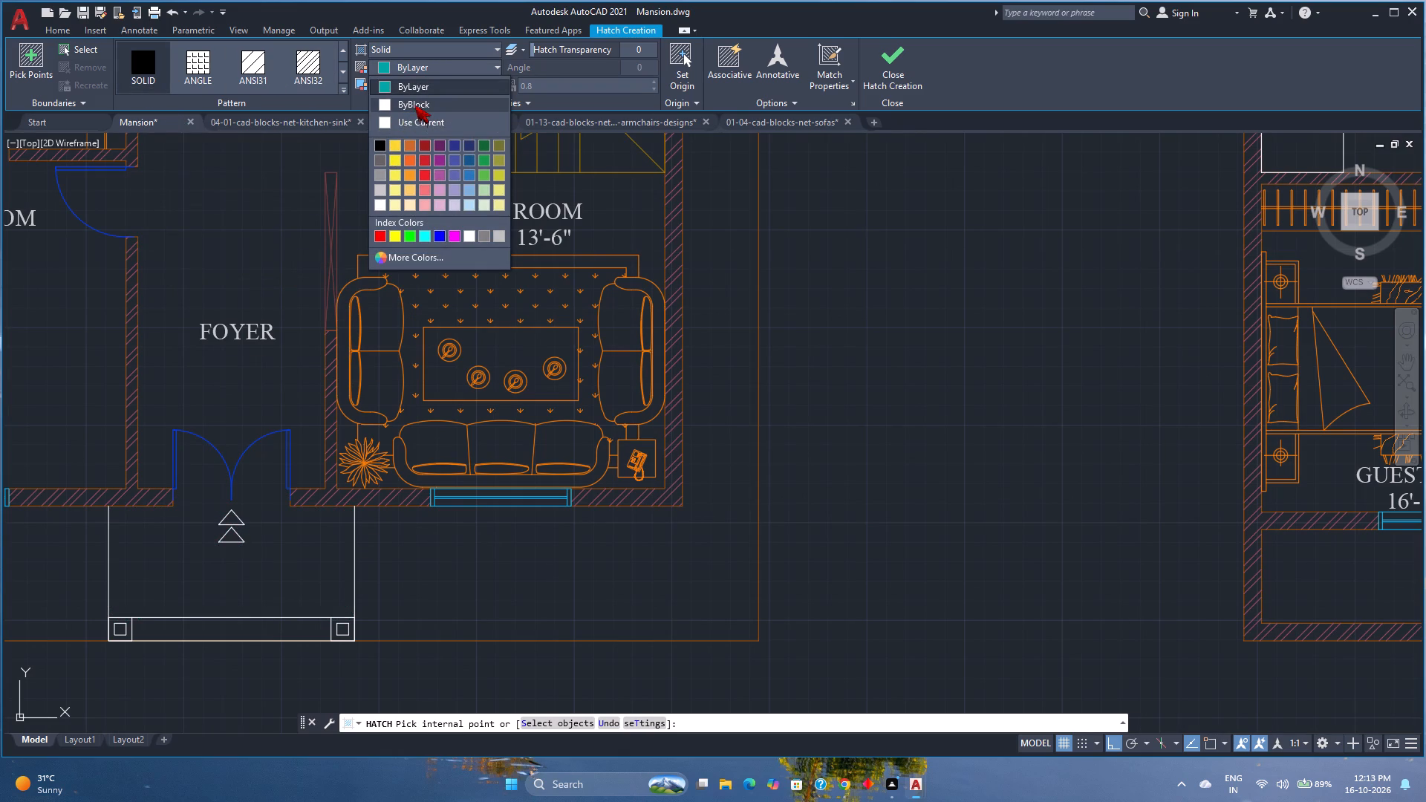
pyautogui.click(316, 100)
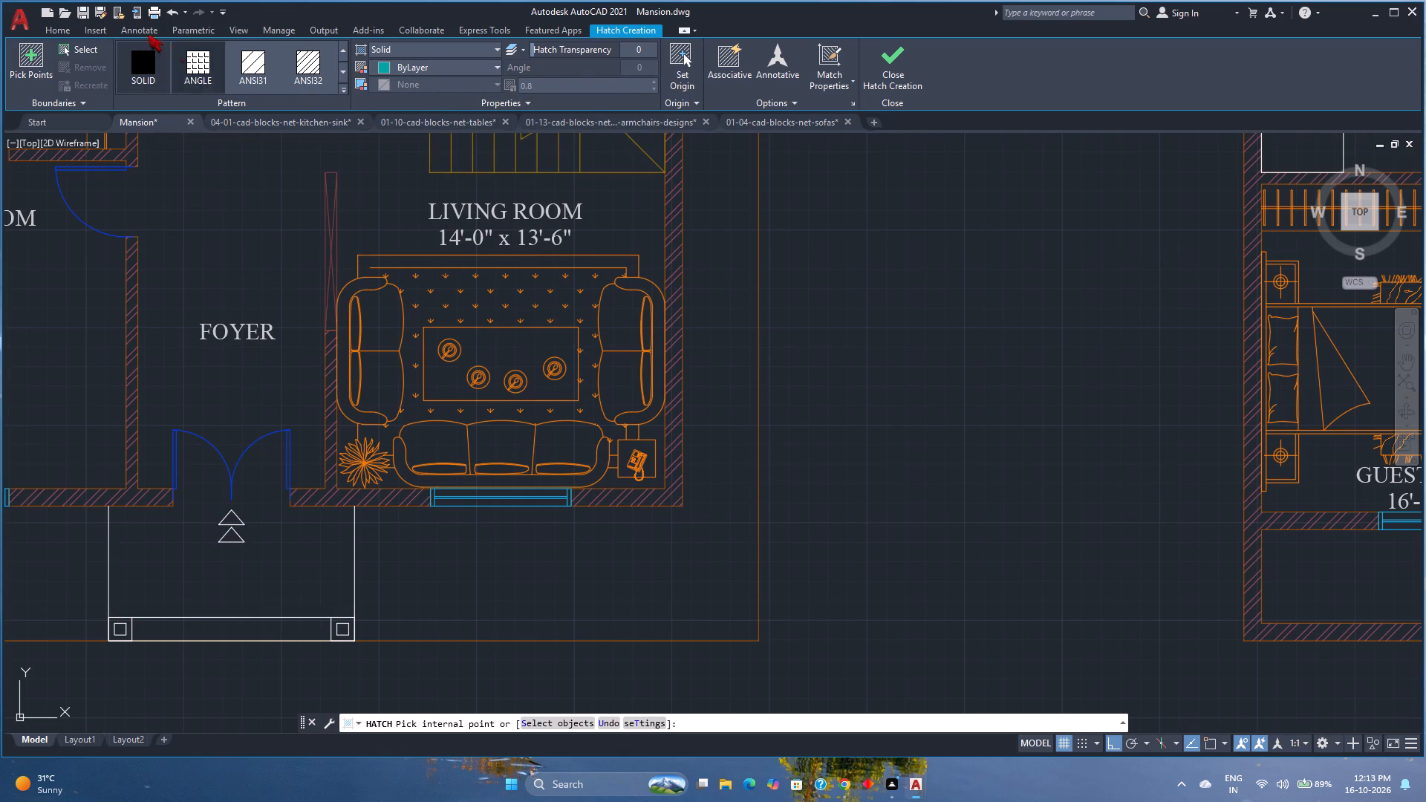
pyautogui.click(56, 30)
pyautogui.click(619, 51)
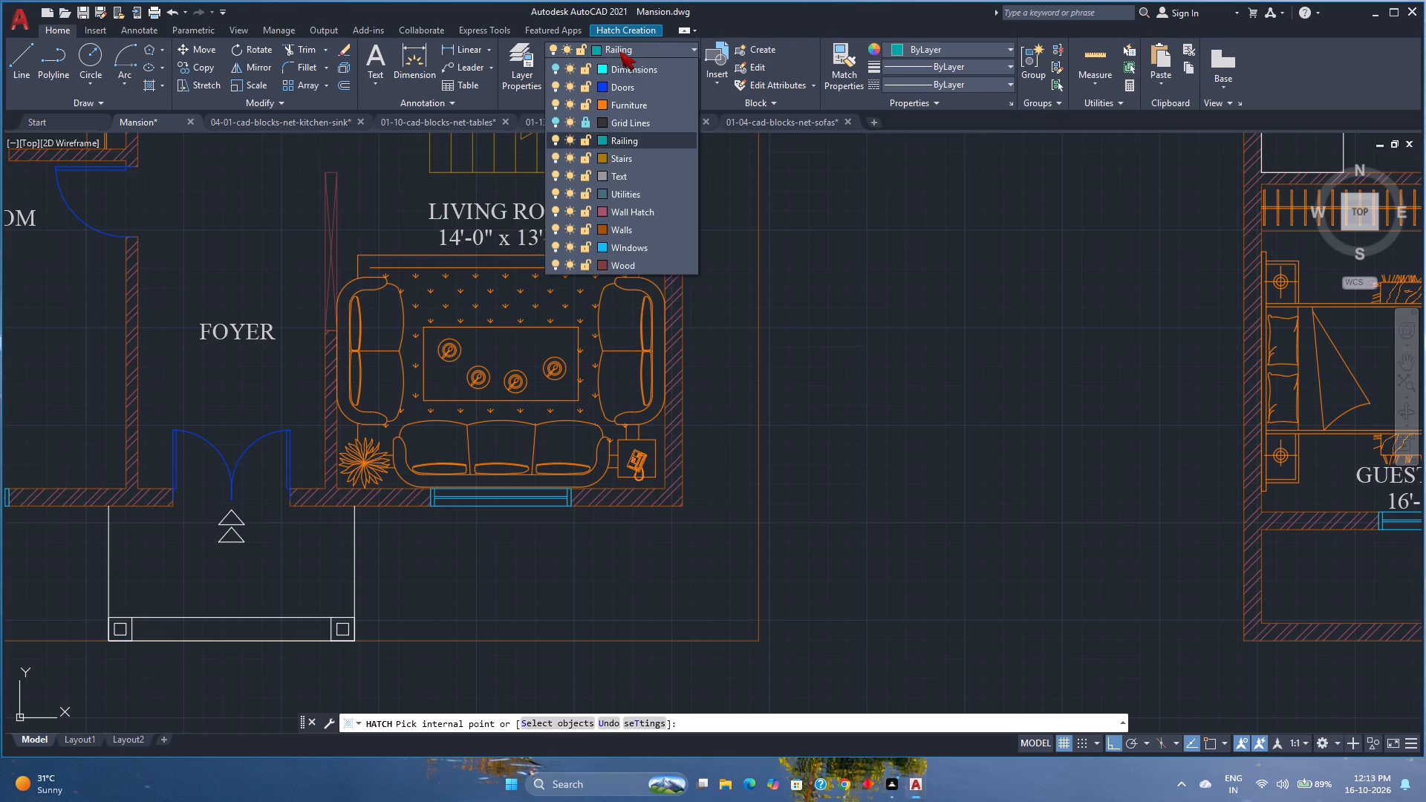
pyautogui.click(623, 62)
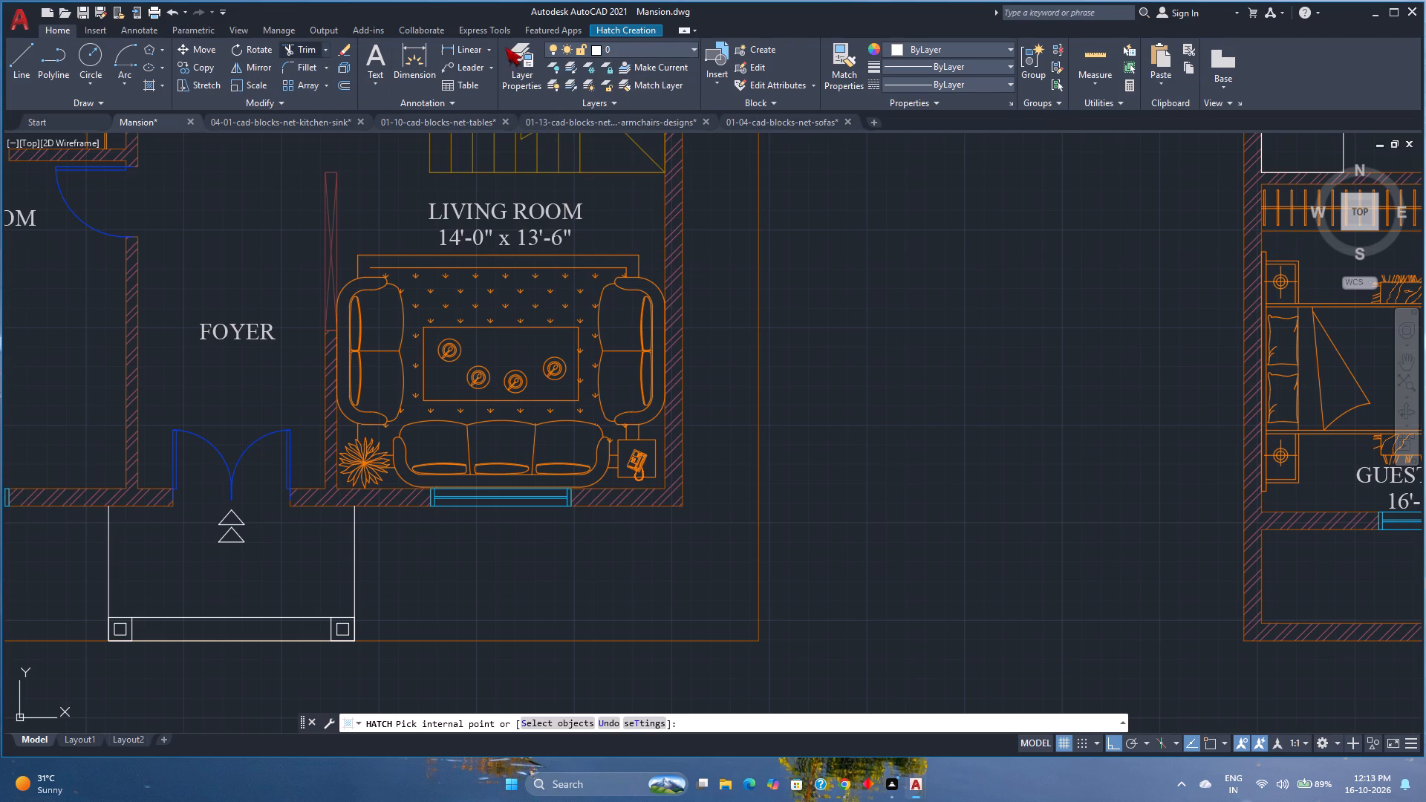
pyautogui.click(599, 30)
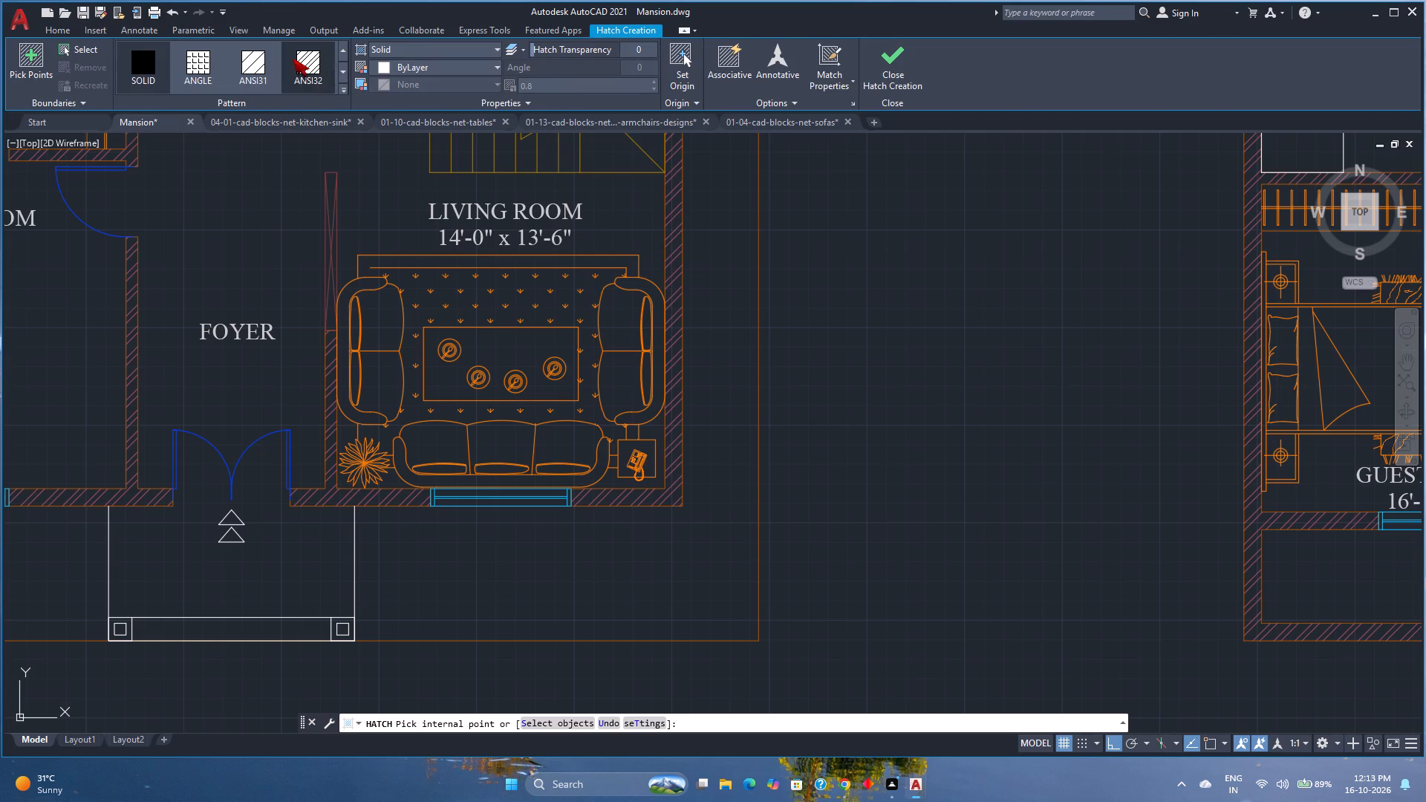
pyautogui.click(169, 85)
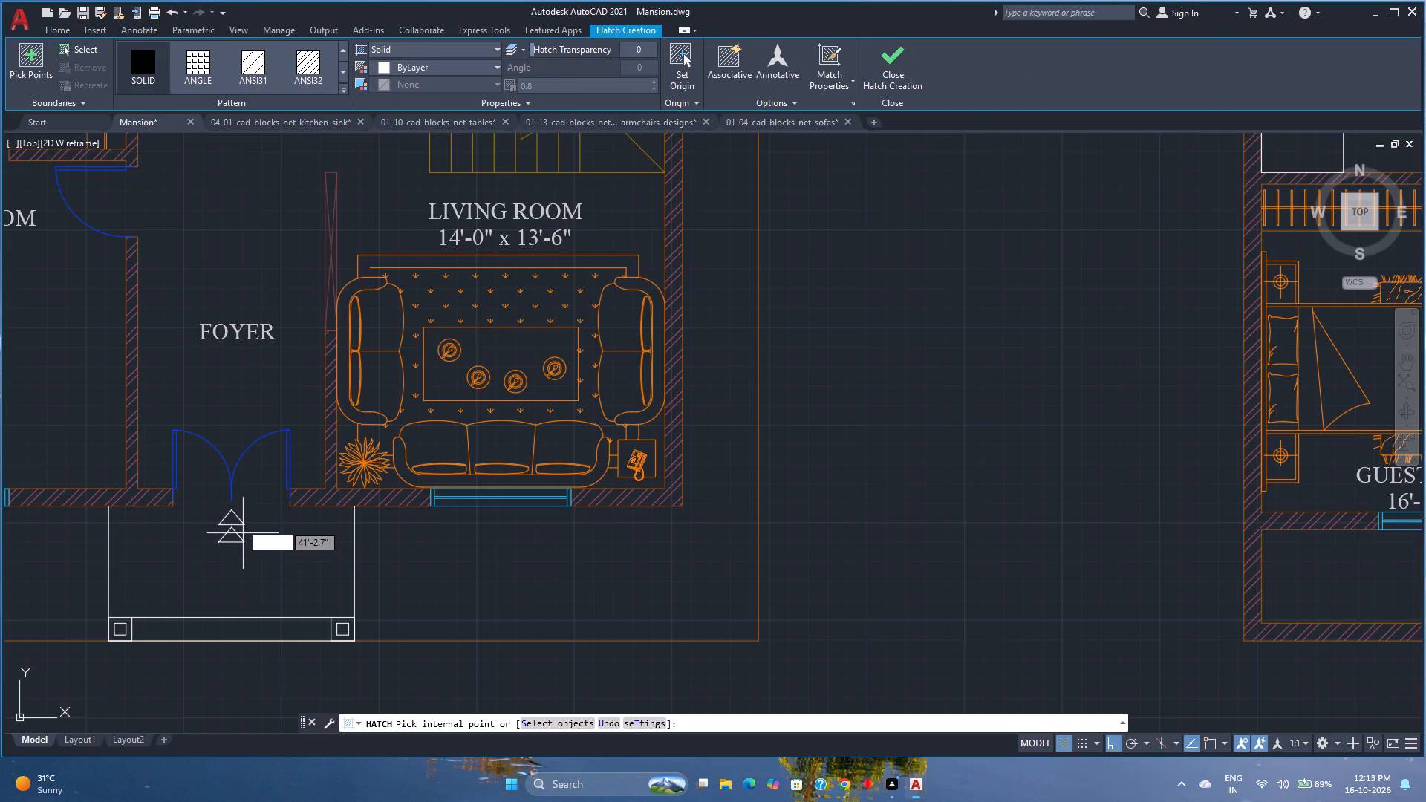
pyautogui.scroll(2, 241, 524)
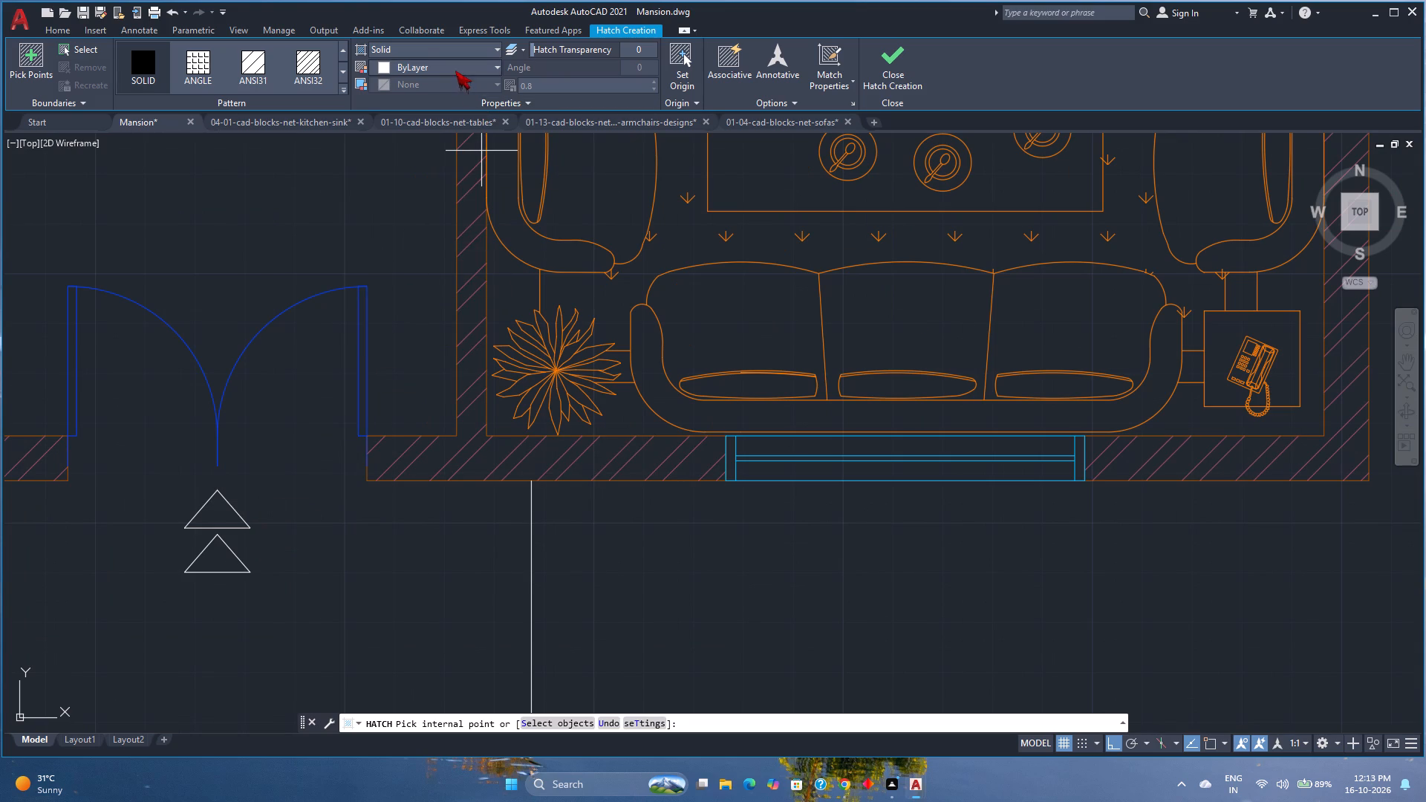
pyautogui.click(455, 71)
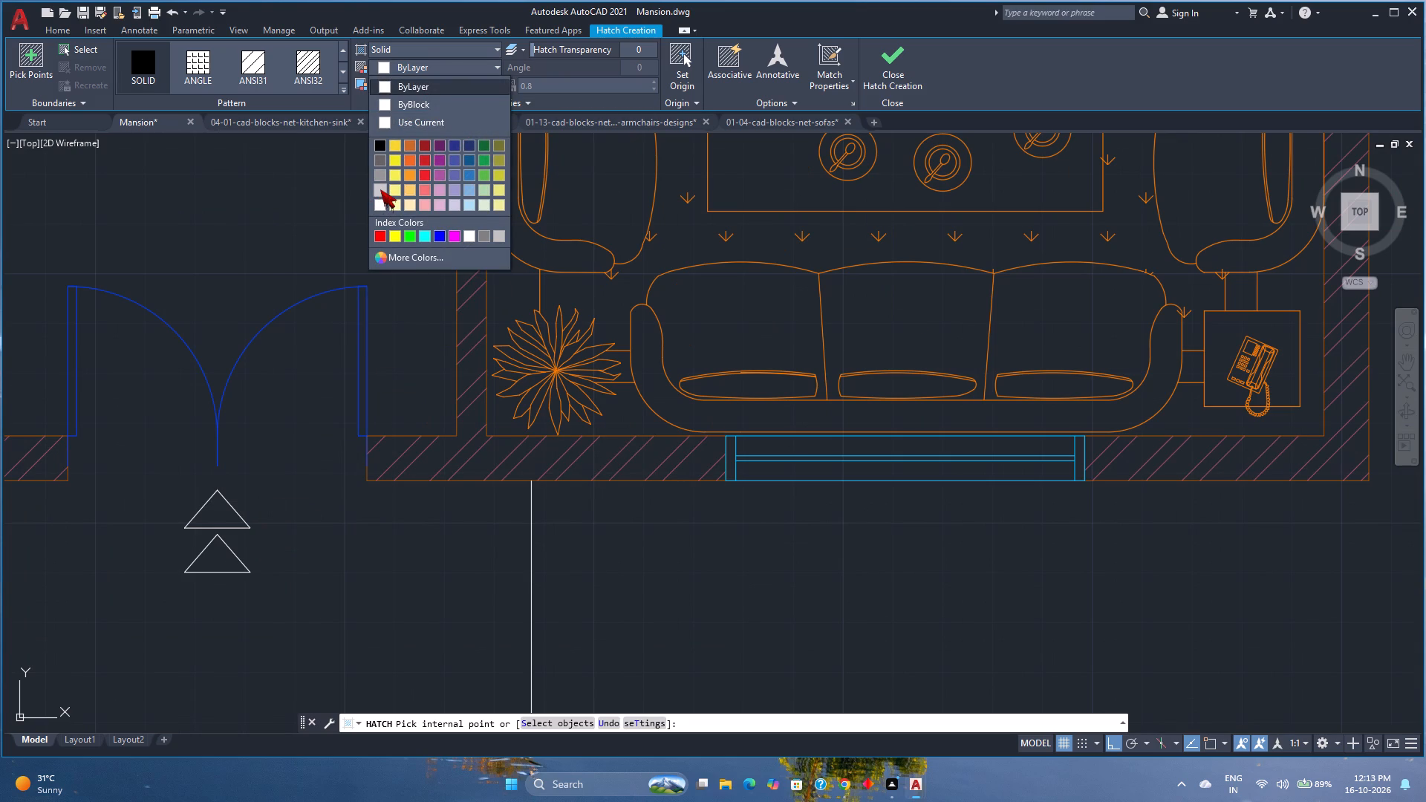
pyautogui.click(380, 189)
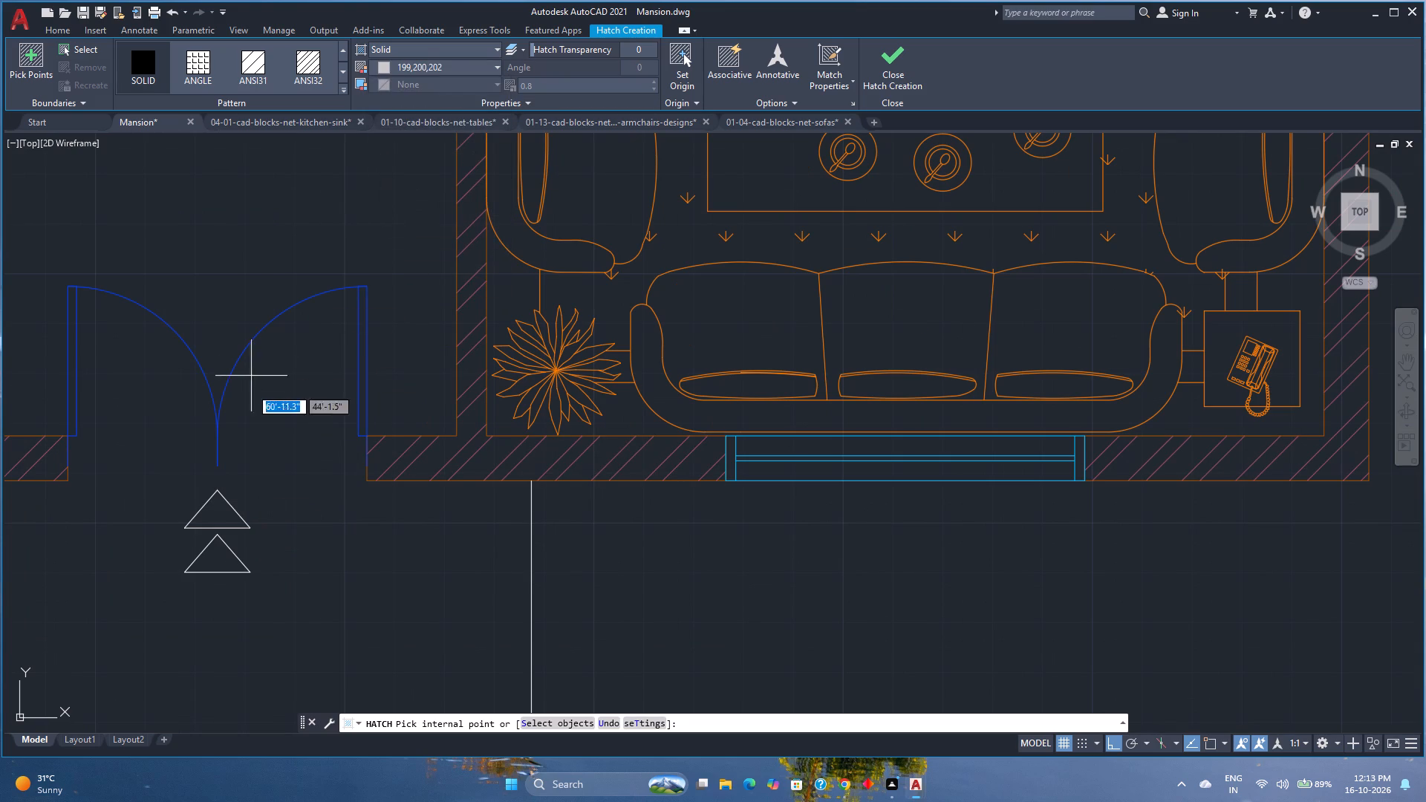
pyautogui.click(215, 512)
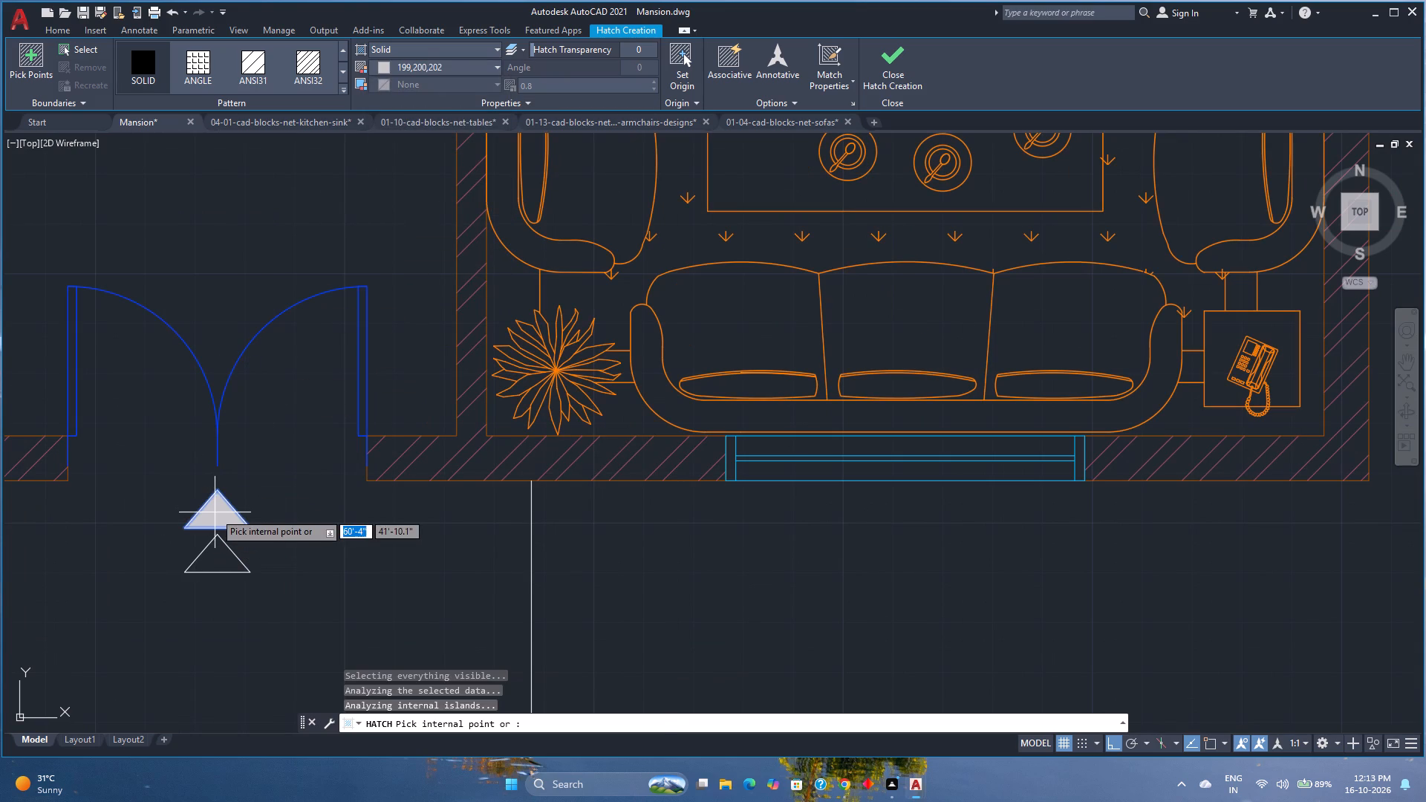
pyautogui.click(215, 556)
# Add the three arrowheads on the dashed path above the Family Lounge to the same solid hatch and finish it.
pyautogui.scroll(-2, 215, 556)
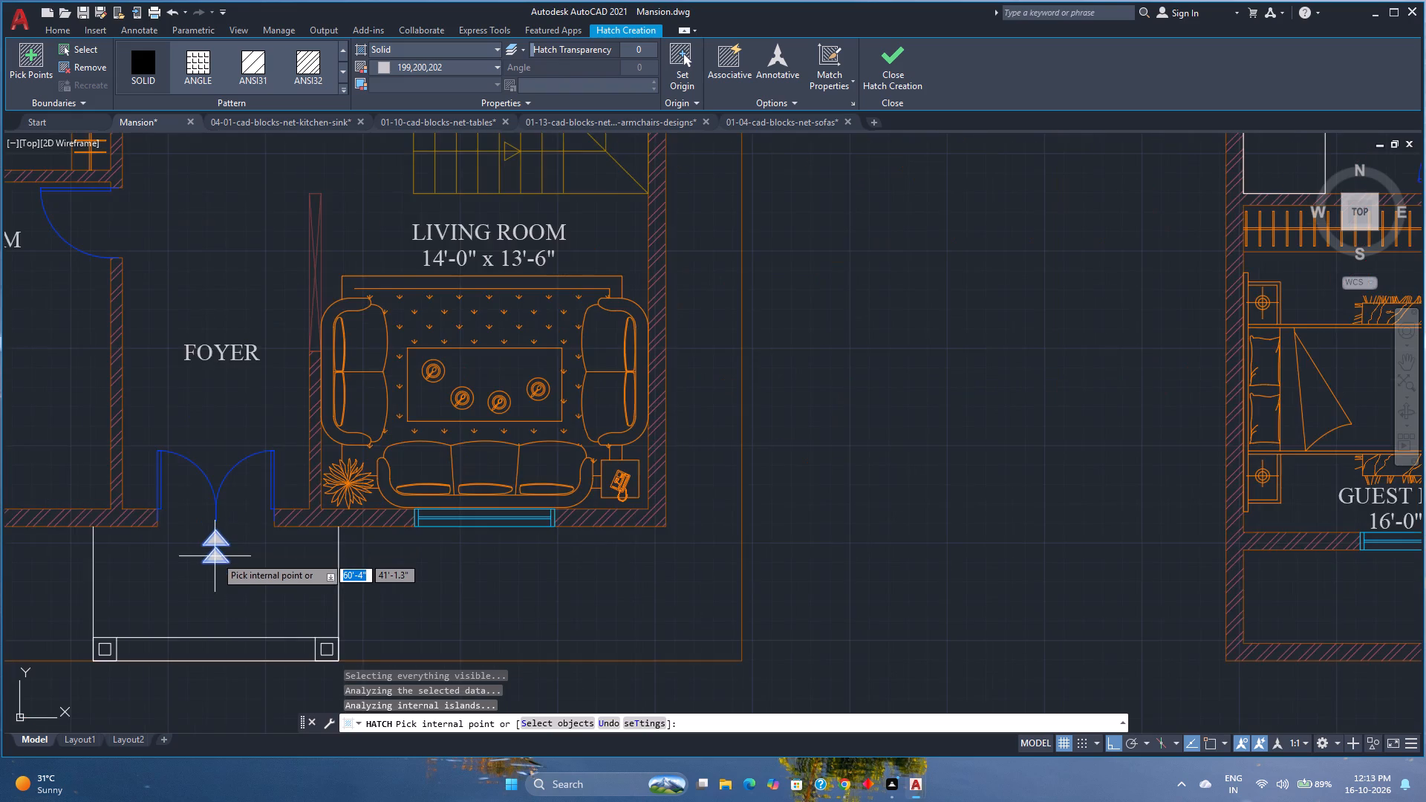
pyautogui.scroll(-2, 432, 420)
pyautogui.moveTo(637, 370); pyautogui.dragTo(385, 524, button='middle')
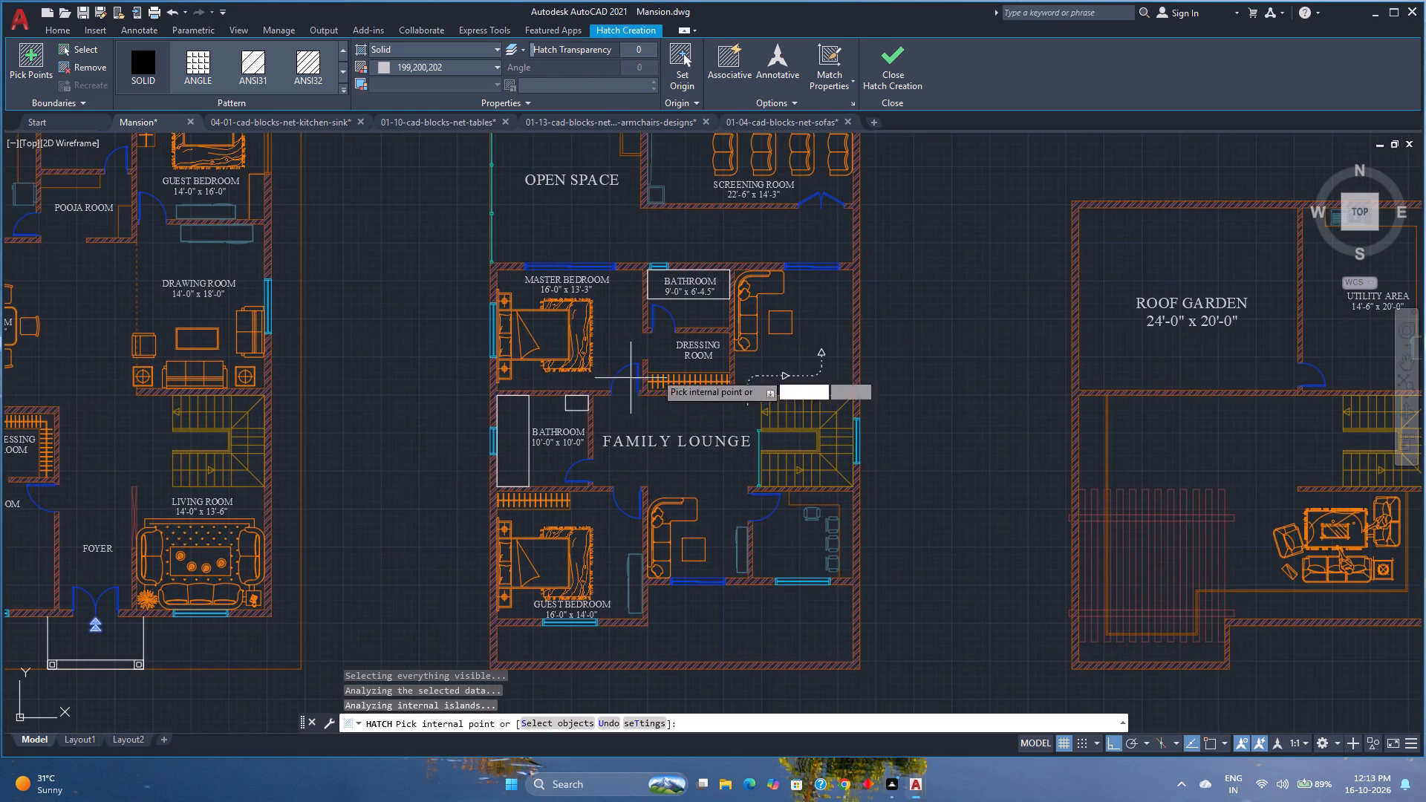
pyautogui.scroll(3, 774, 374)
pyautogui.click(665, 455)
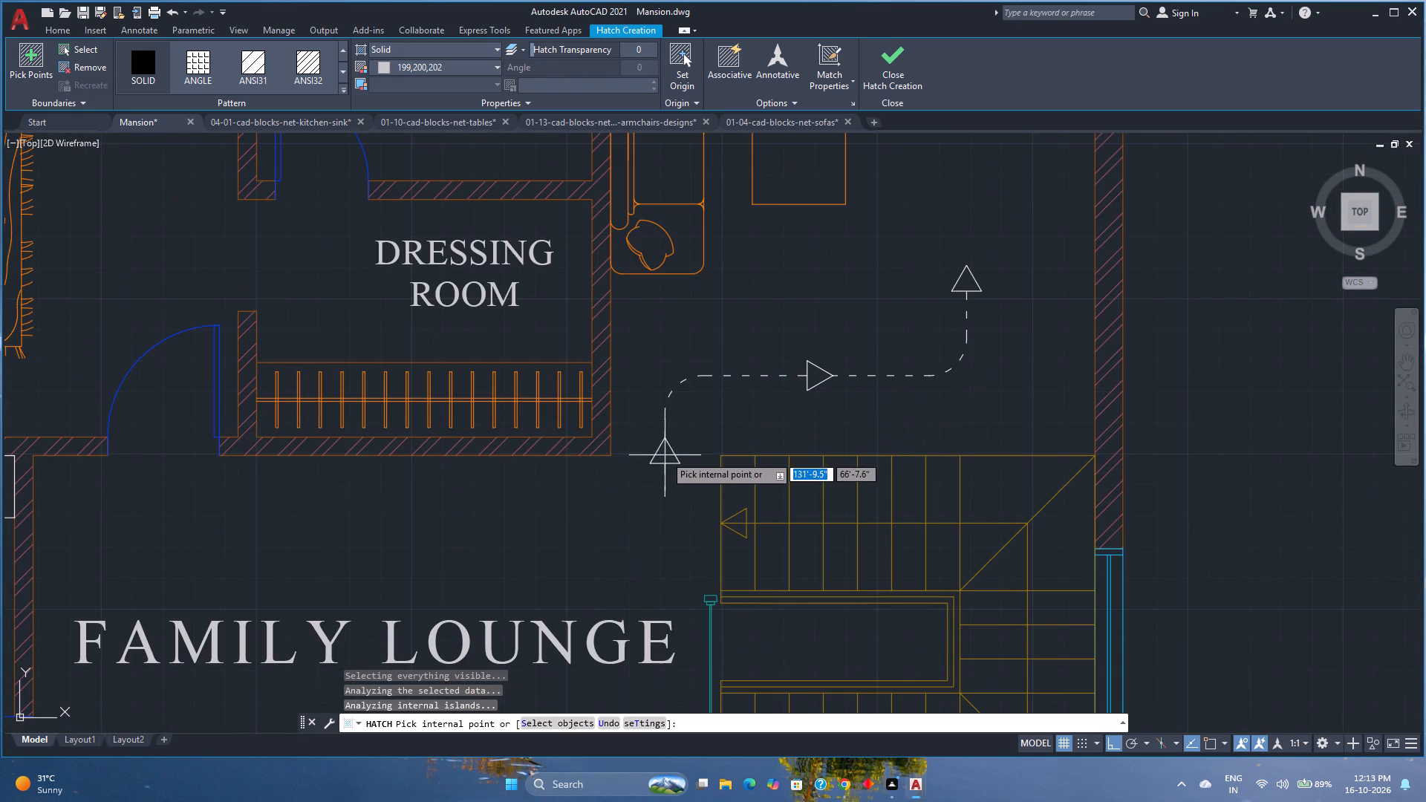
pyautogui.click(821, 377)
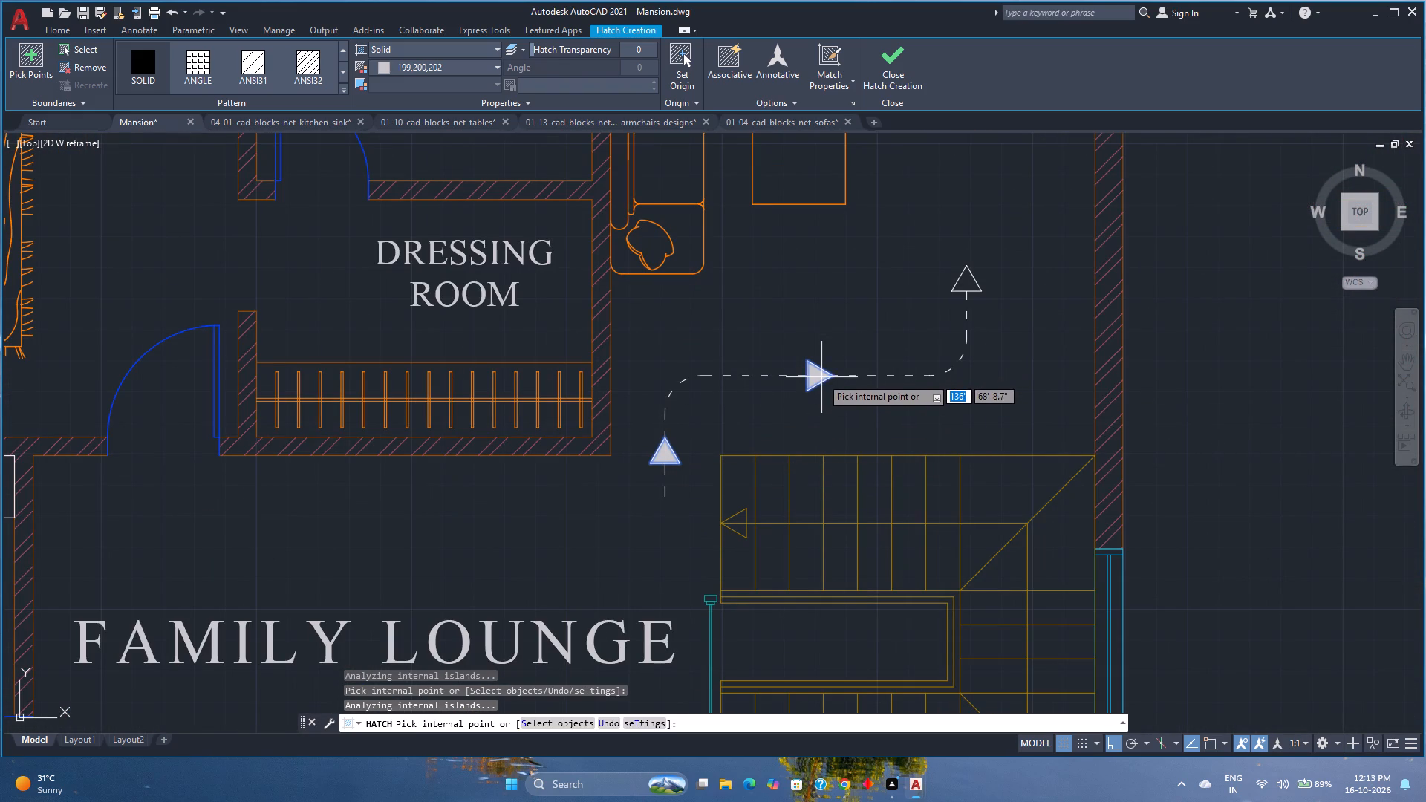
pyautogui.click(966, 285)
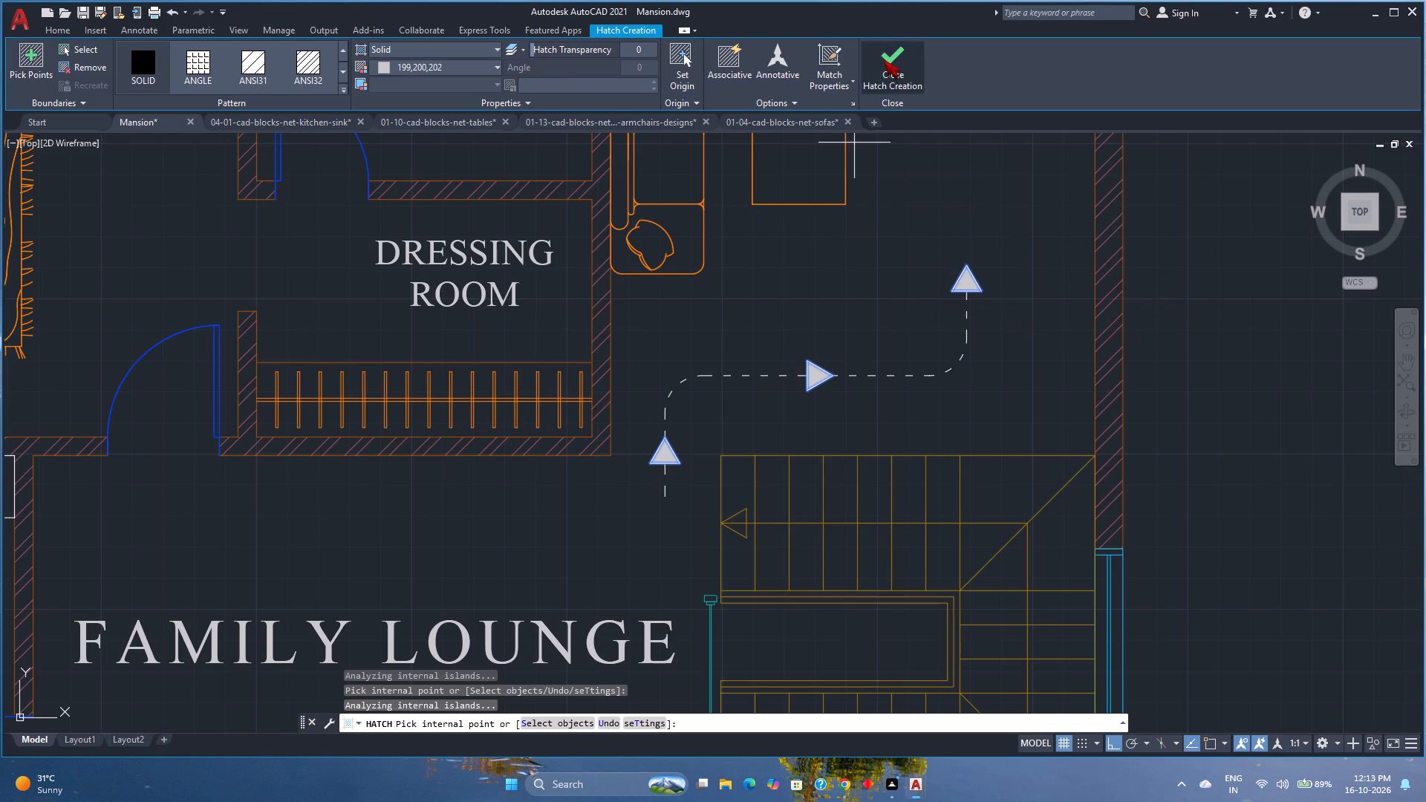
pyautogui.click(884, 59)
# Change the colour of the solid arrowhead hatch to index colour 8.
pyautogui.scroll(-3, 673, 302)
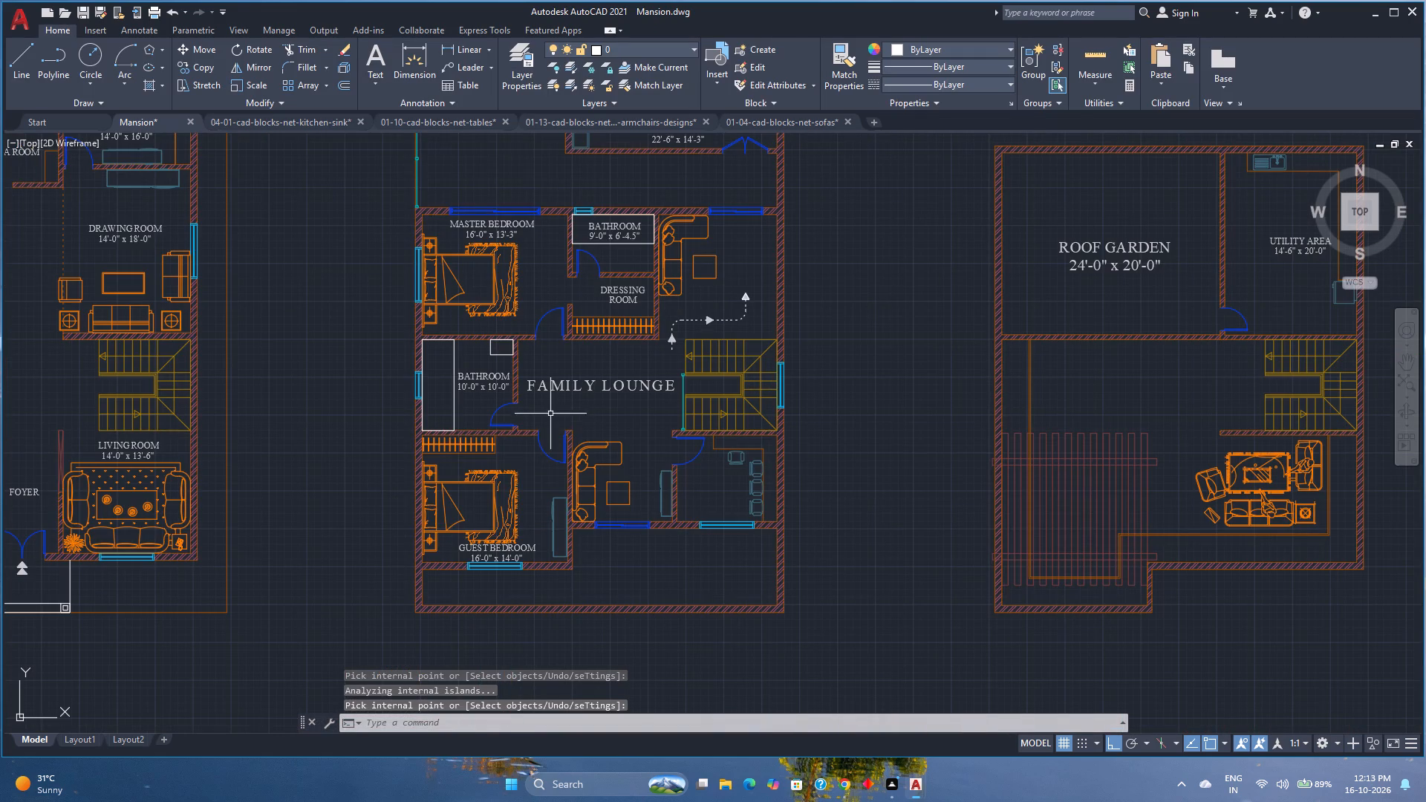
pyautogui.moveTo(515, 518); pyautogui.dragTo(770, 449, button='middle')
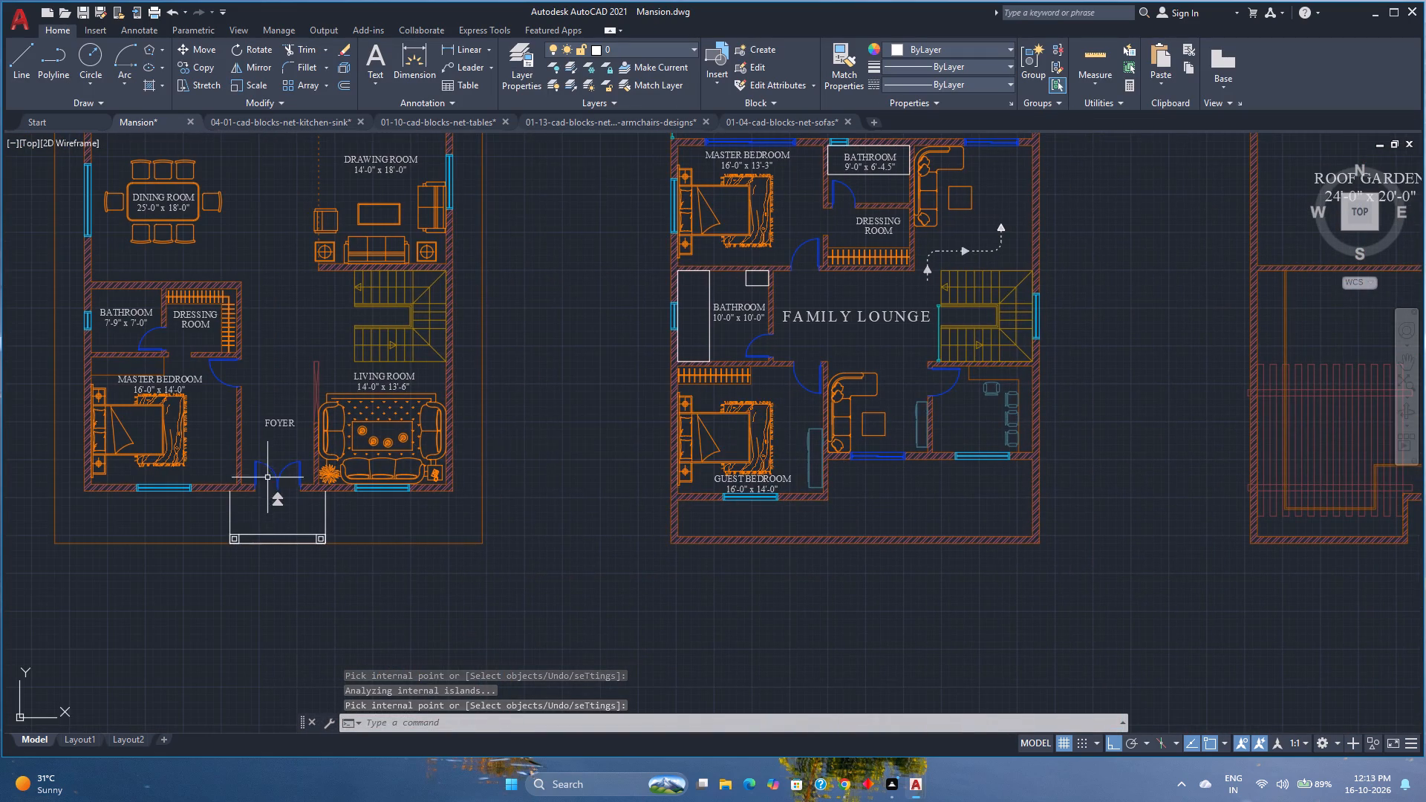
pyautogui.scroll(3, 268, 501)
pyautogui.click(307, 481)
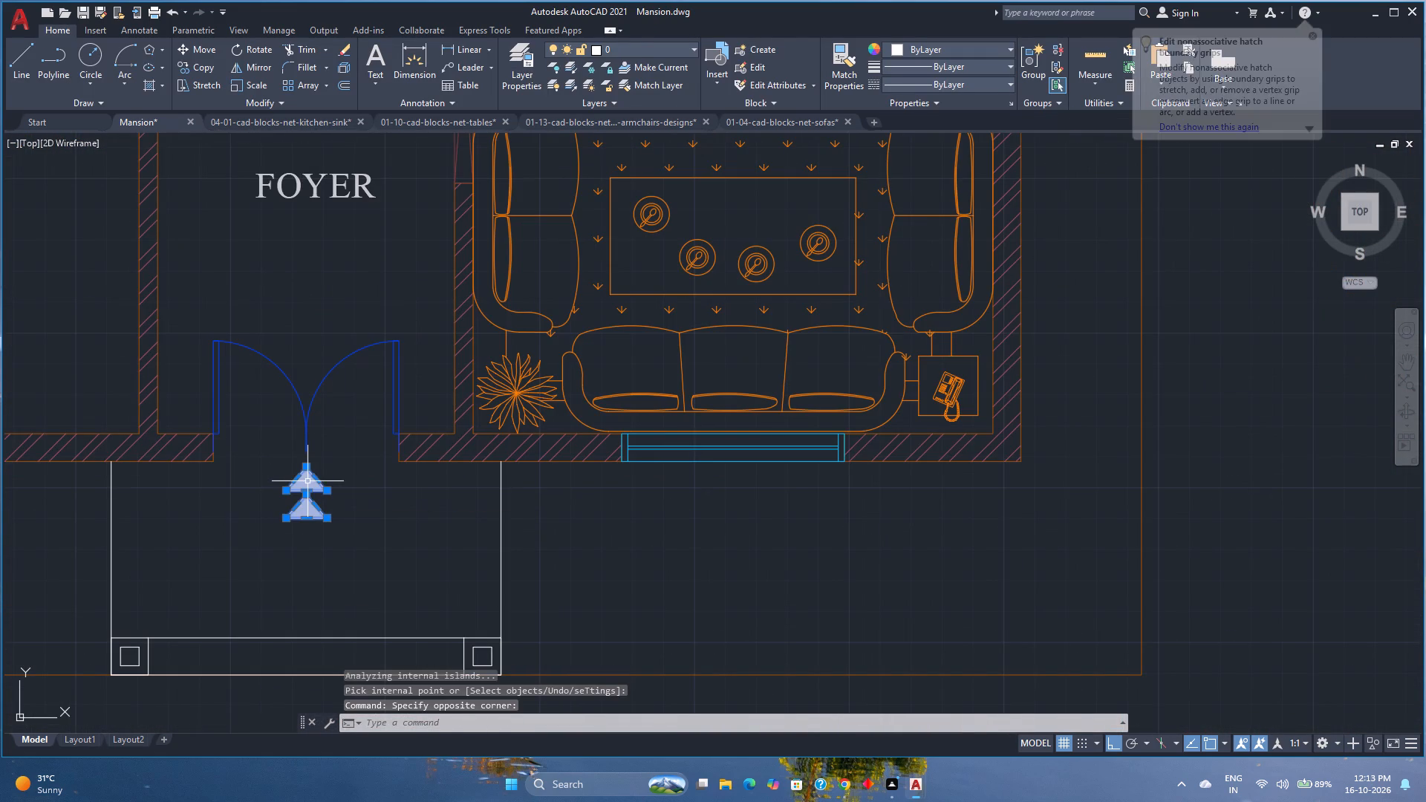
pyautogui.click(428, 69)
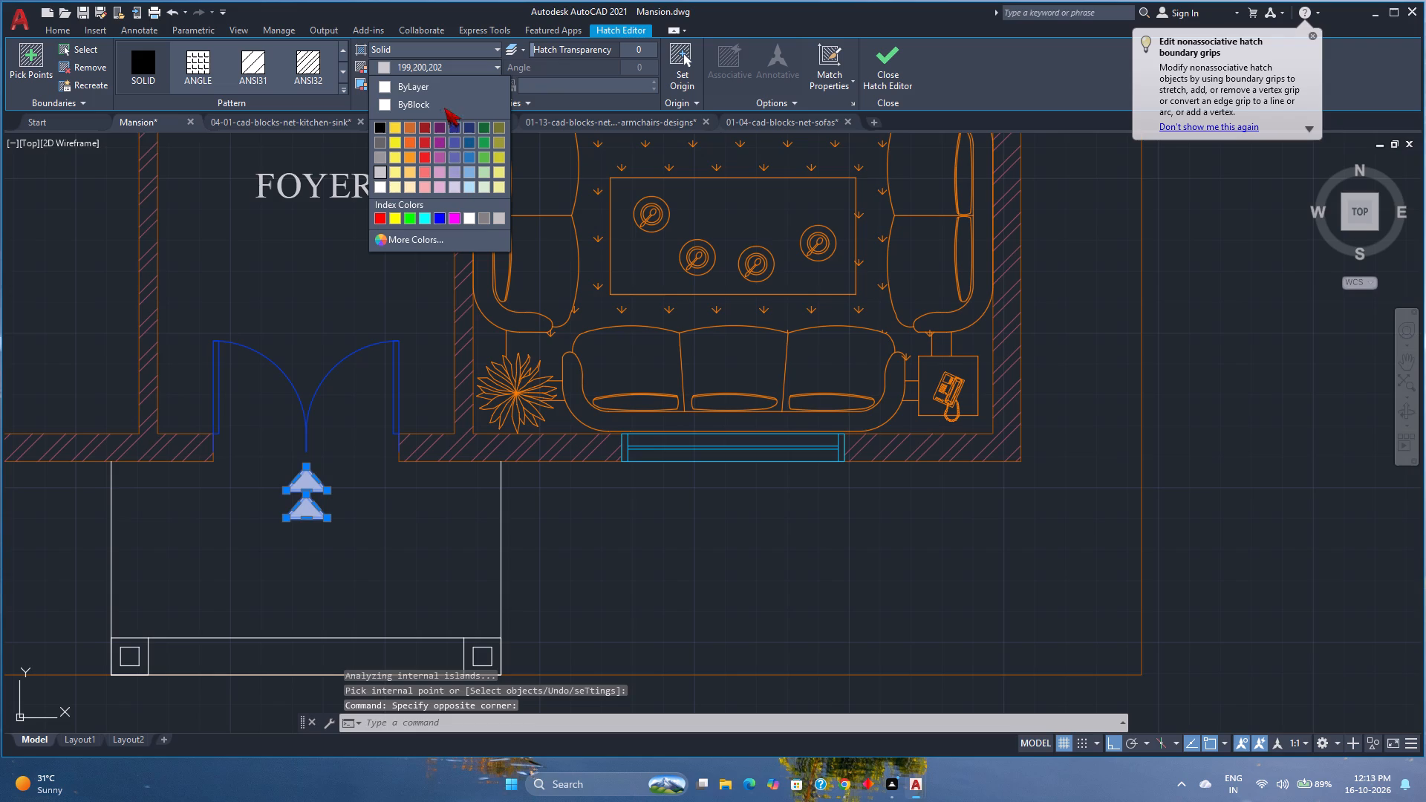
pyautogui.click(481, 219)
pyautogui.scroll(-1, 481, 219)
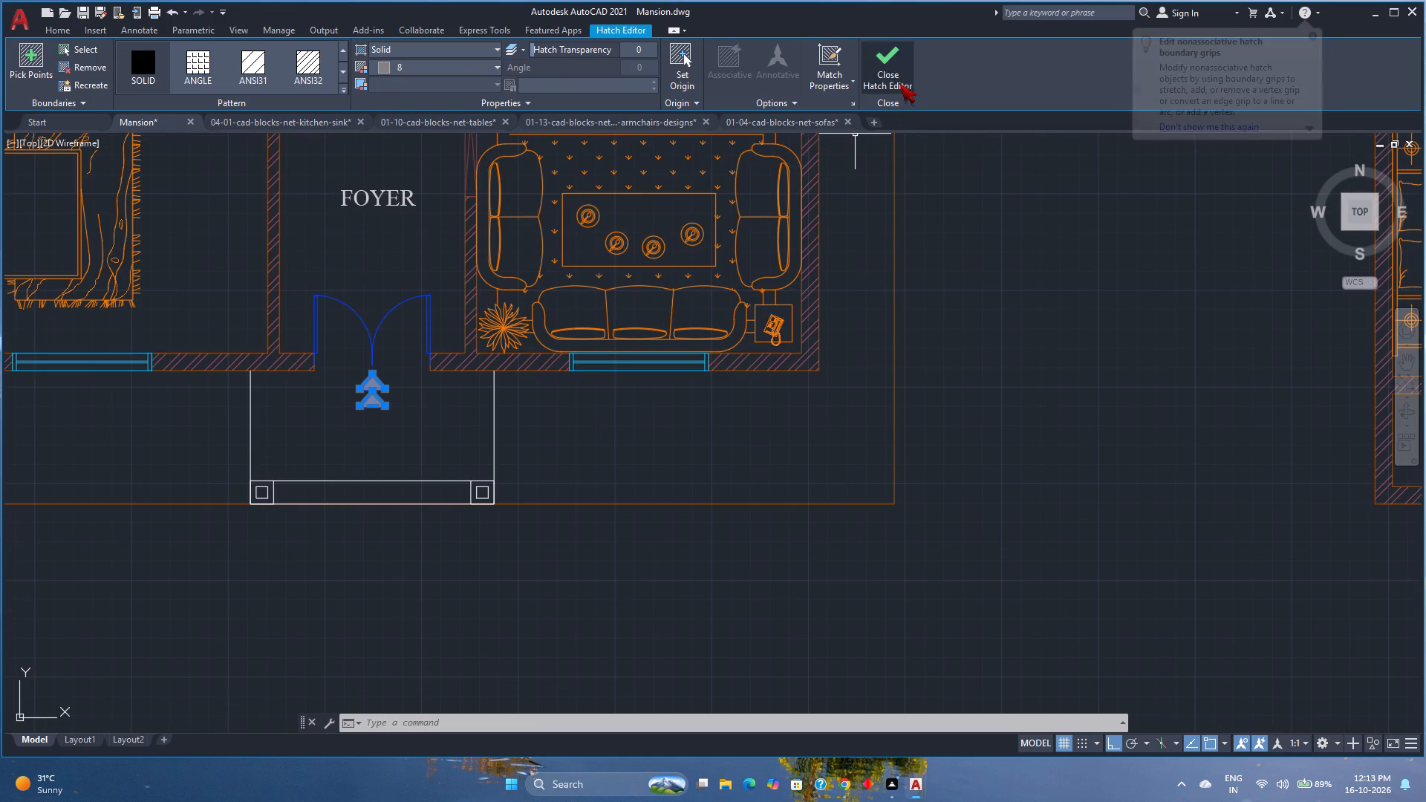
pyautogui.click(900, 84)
# Examine the hatch fill and outlines of the three arrowheads on the dashed path above the Family Lounge.
pyautogui.scroll(-2, 818, 273)
pyautogui.moveTo(818, 273); pyautogui.dragTo(351, 512, button='middle')
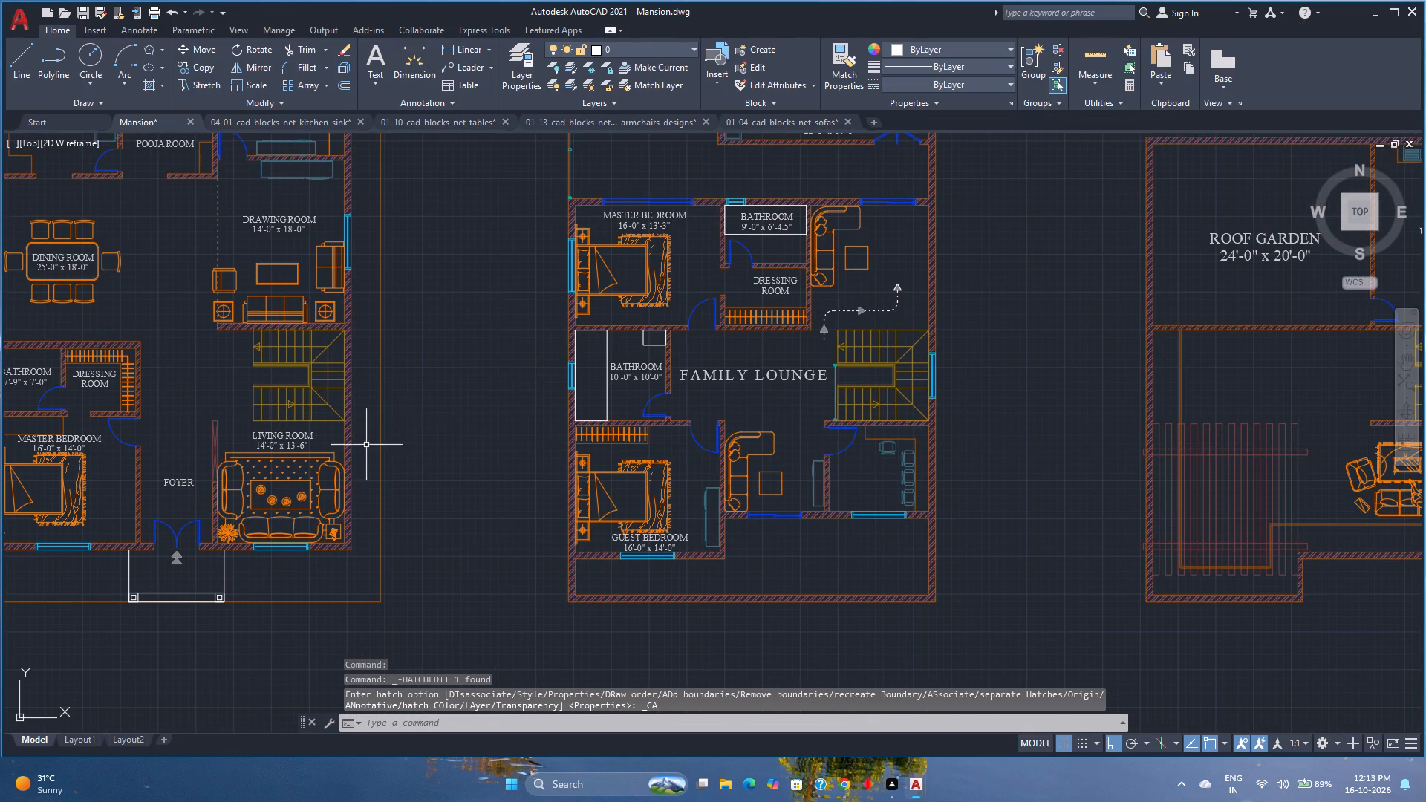
pyautogui.scroll(2, 883, 316)
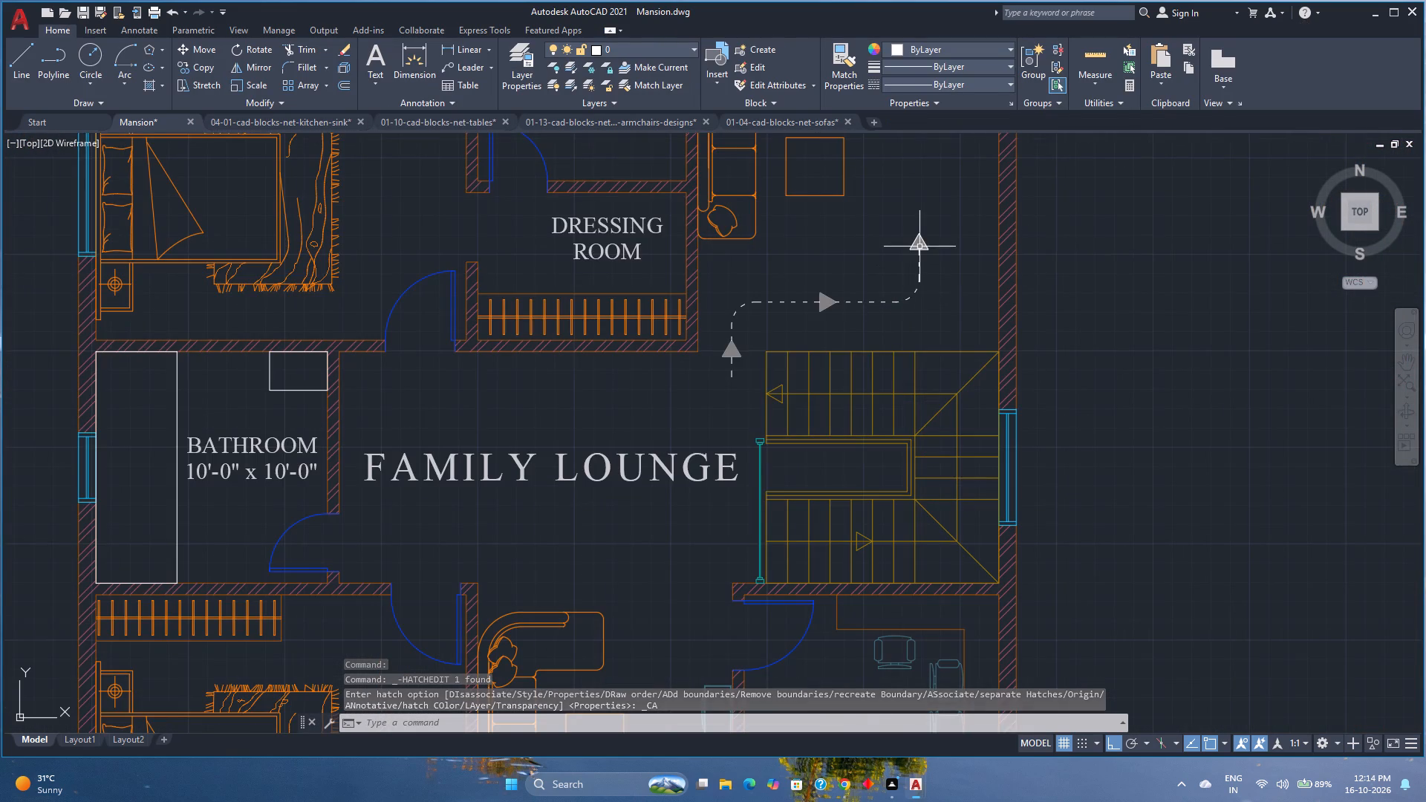
pyautogui.scroll(1, 919, 247)
pyautogui.click(914, 250)
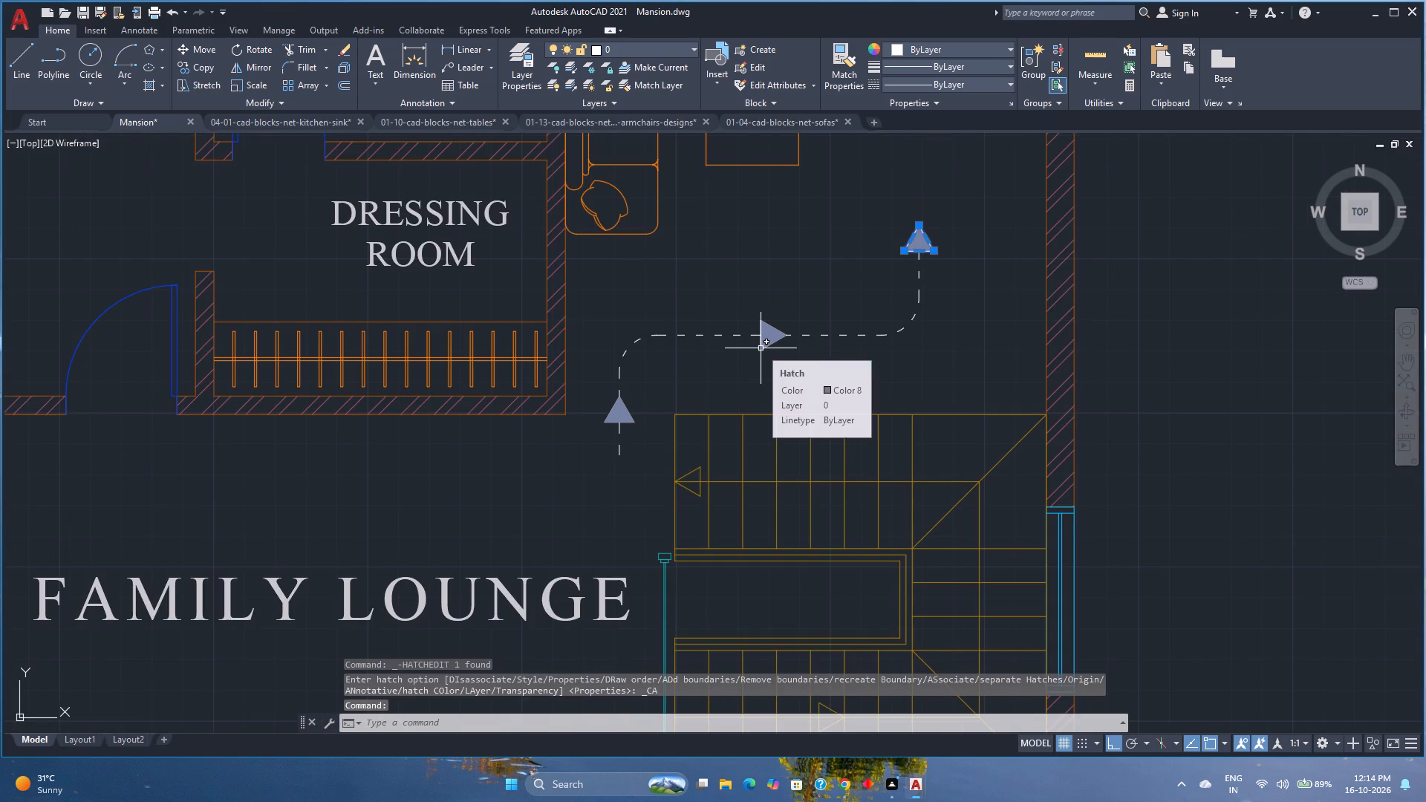
pyautogui.press('Escape')
pyautogui.scroll(3, 758, 348)
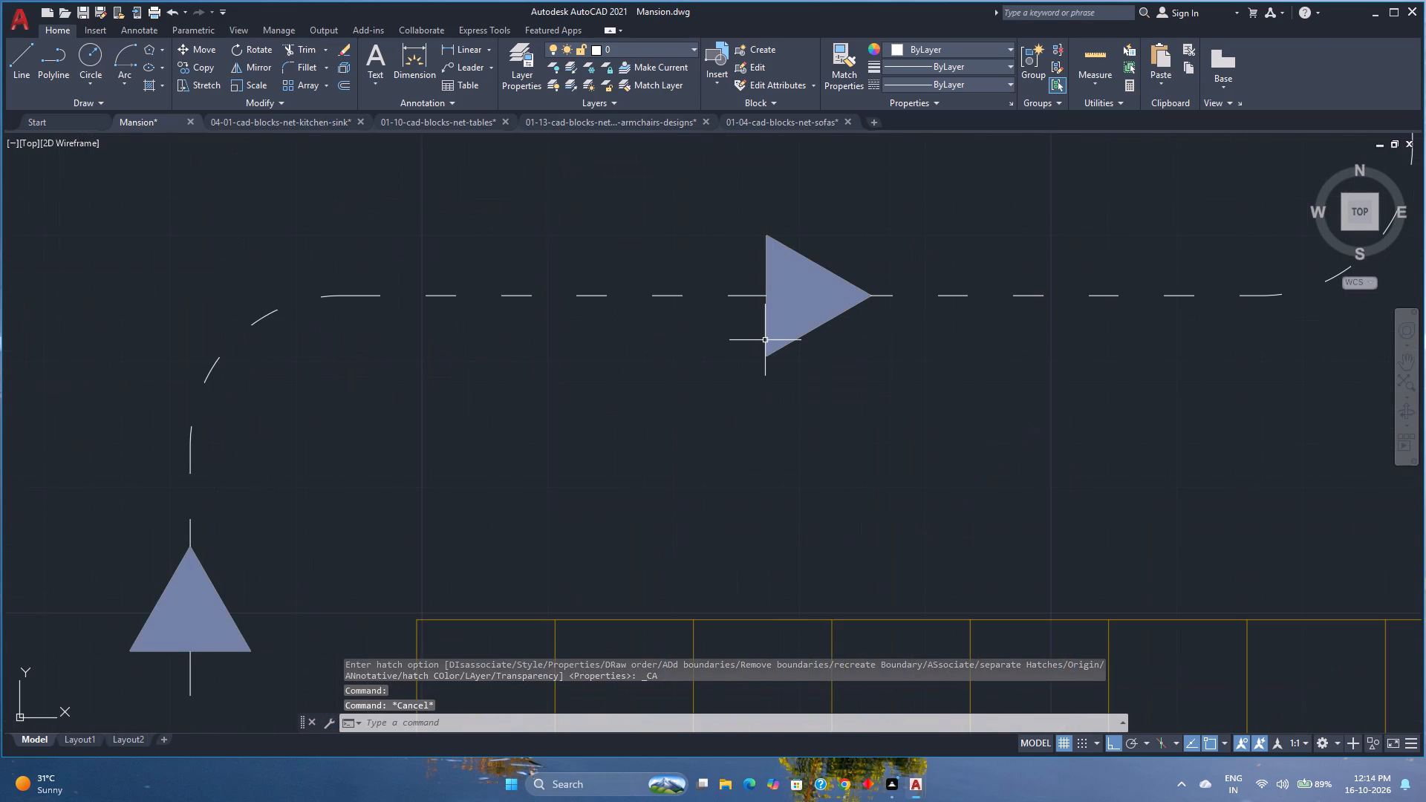
pyautogui.click(765, 340)
pyautogui.press('Escape')
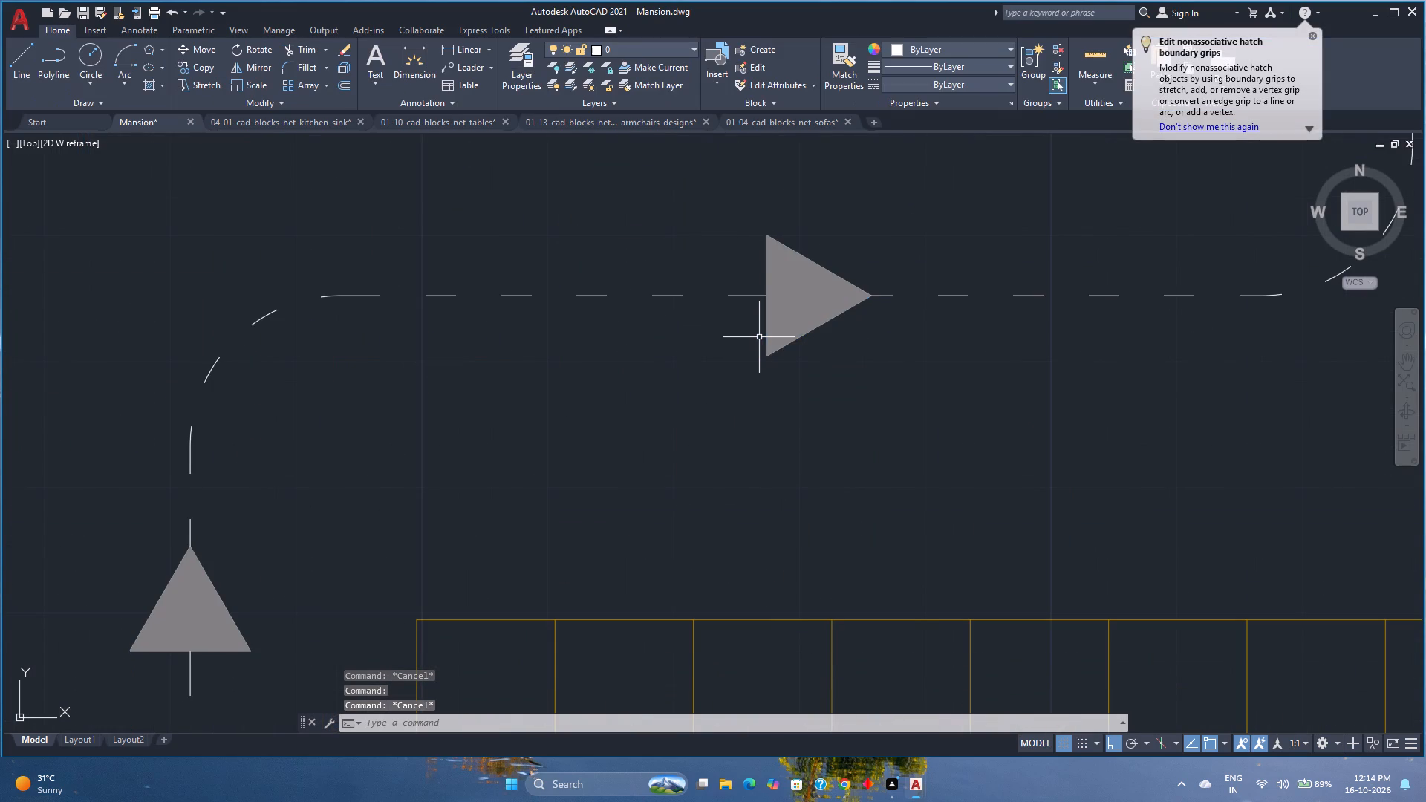
pyautogui.scroll(-3, 759, 337)
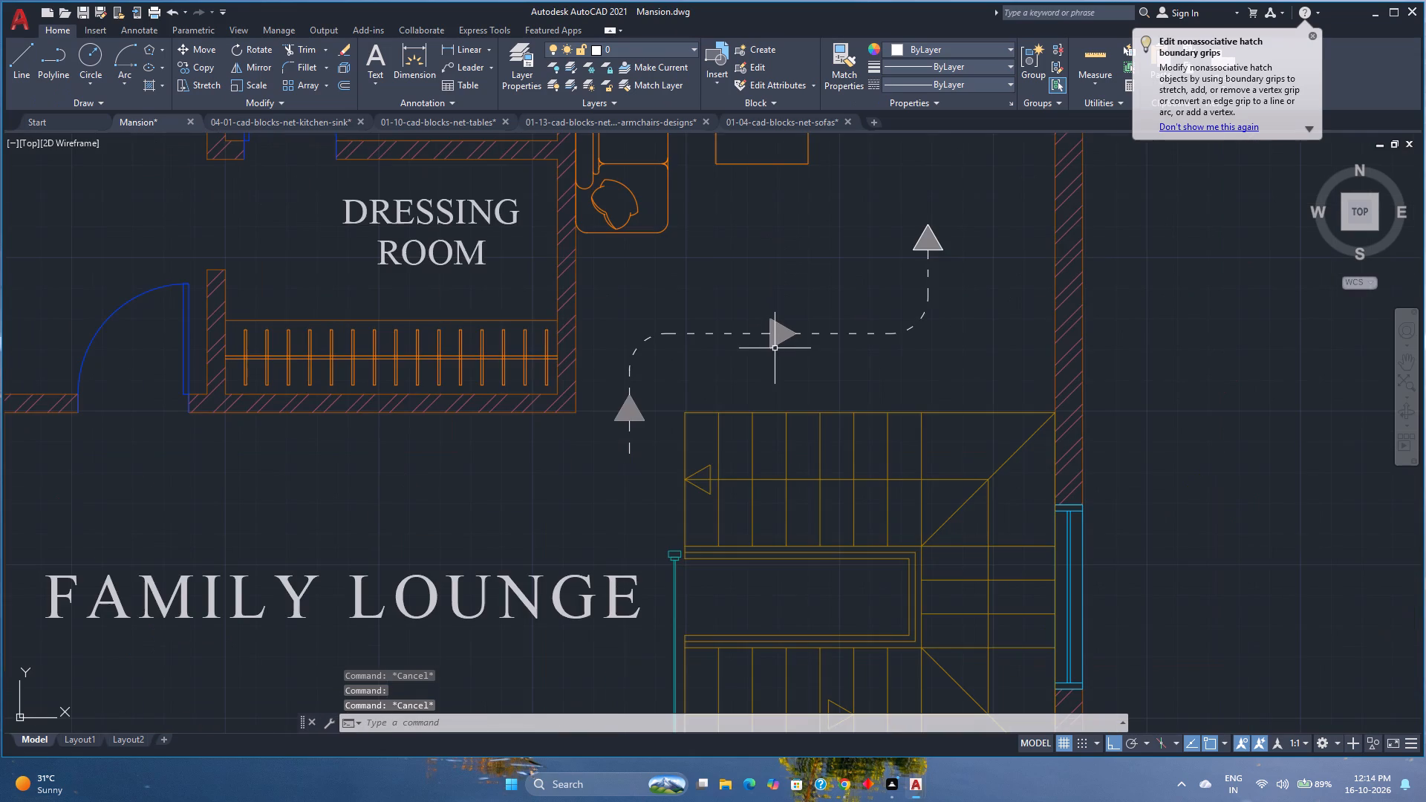
pyautogui.scroll(-1, 735, 360)
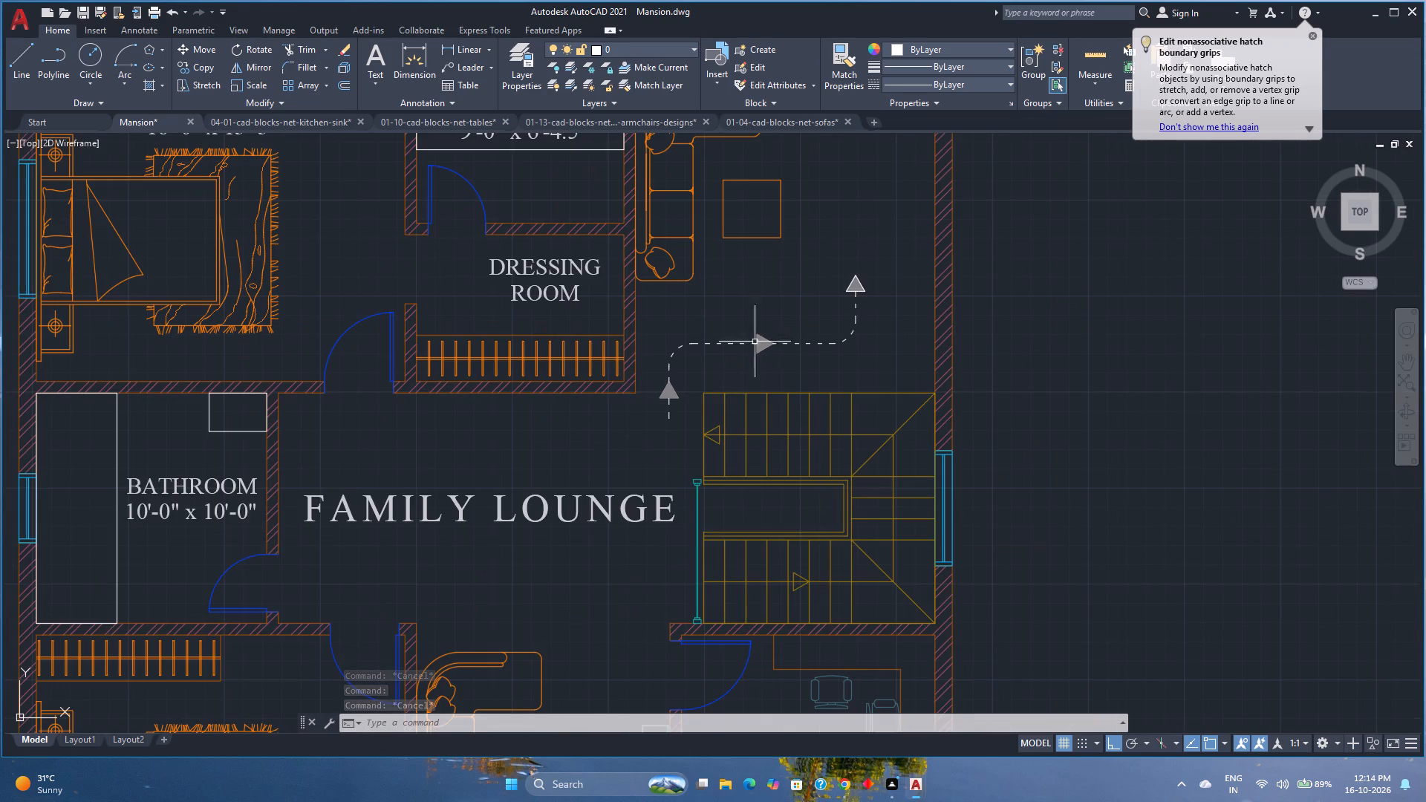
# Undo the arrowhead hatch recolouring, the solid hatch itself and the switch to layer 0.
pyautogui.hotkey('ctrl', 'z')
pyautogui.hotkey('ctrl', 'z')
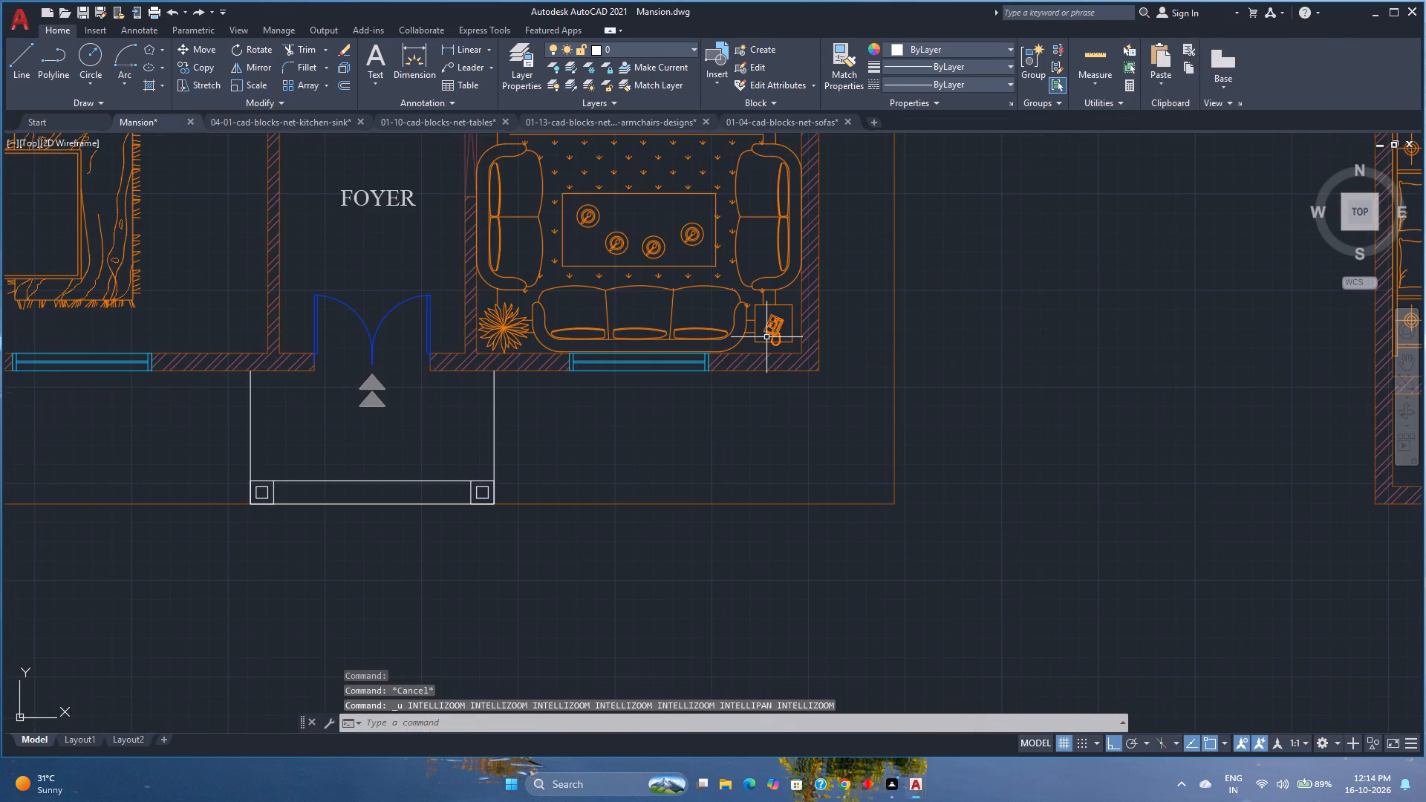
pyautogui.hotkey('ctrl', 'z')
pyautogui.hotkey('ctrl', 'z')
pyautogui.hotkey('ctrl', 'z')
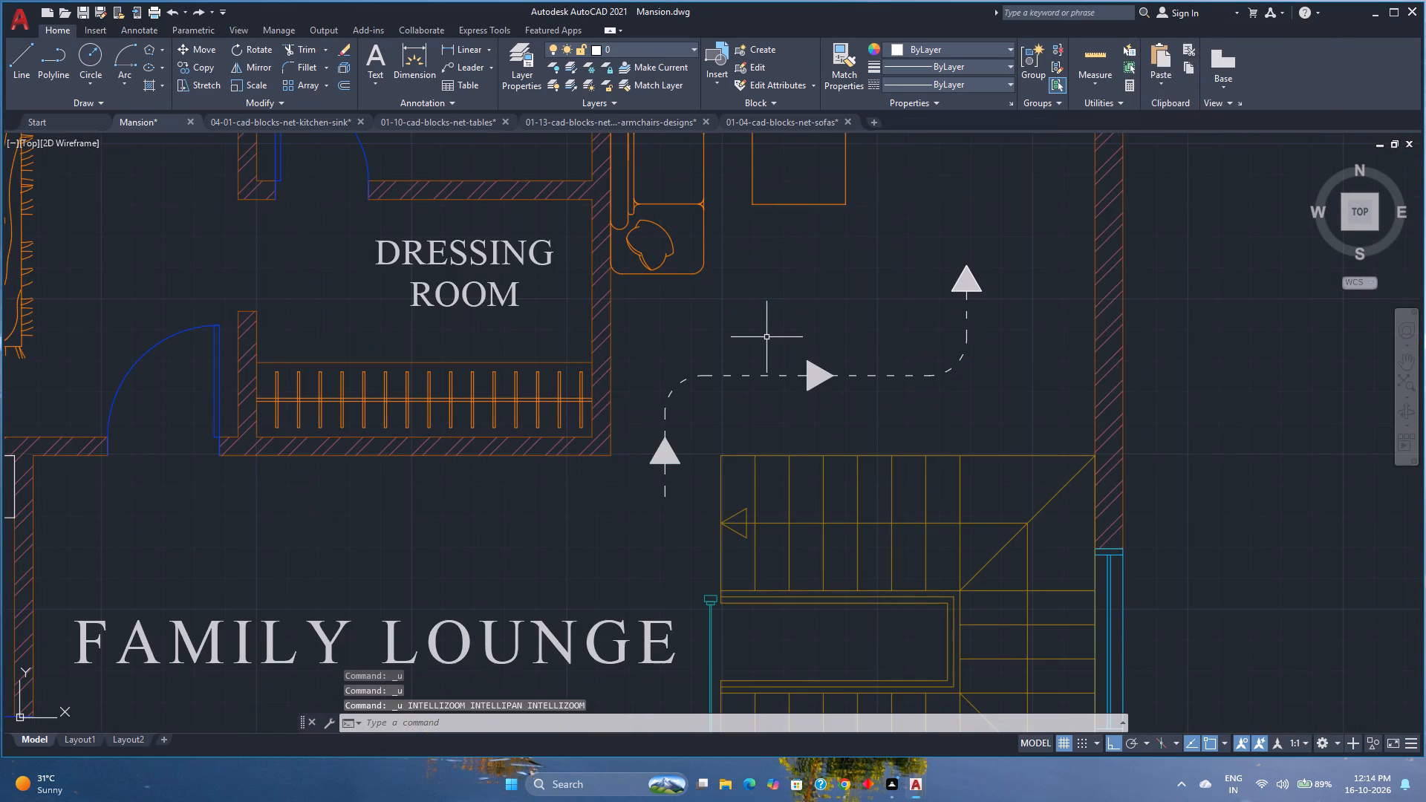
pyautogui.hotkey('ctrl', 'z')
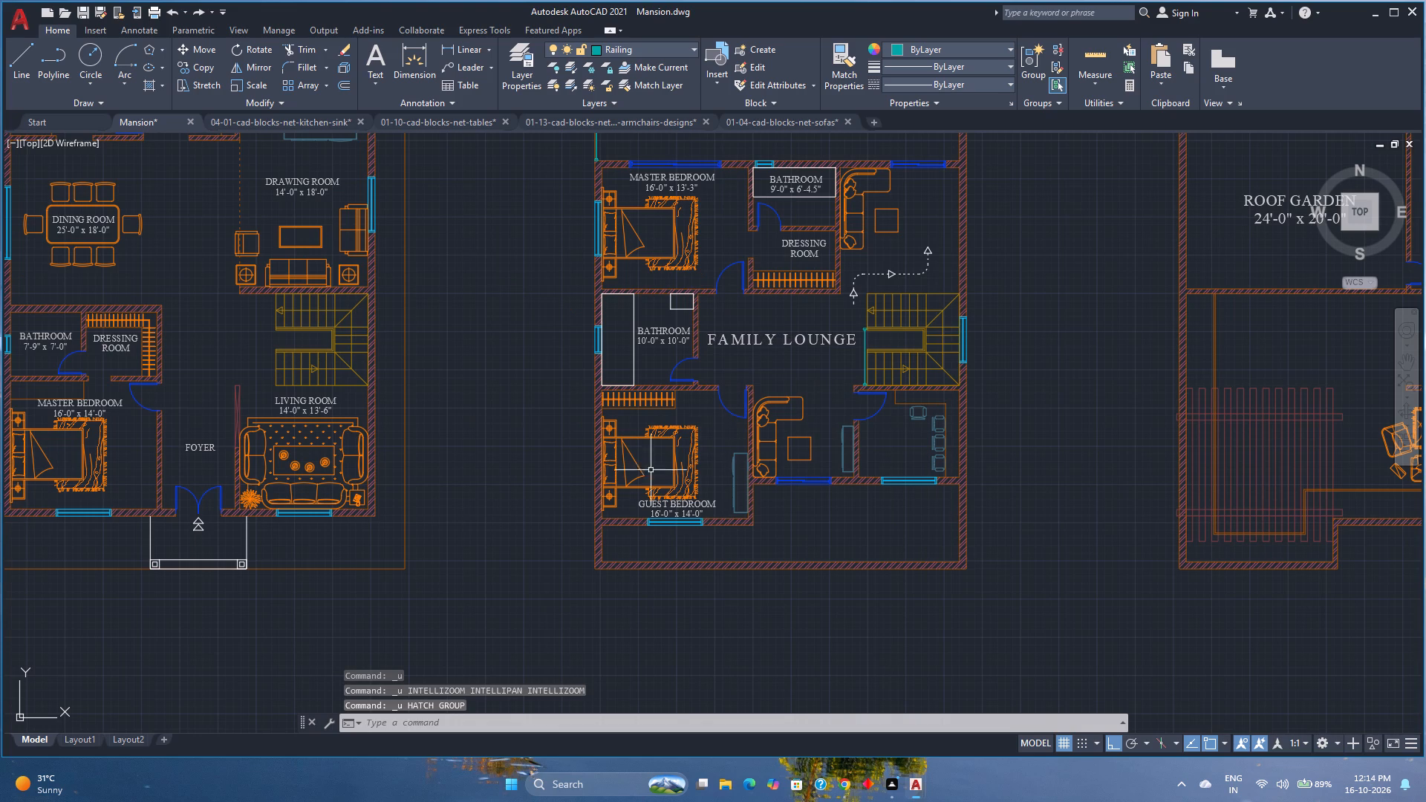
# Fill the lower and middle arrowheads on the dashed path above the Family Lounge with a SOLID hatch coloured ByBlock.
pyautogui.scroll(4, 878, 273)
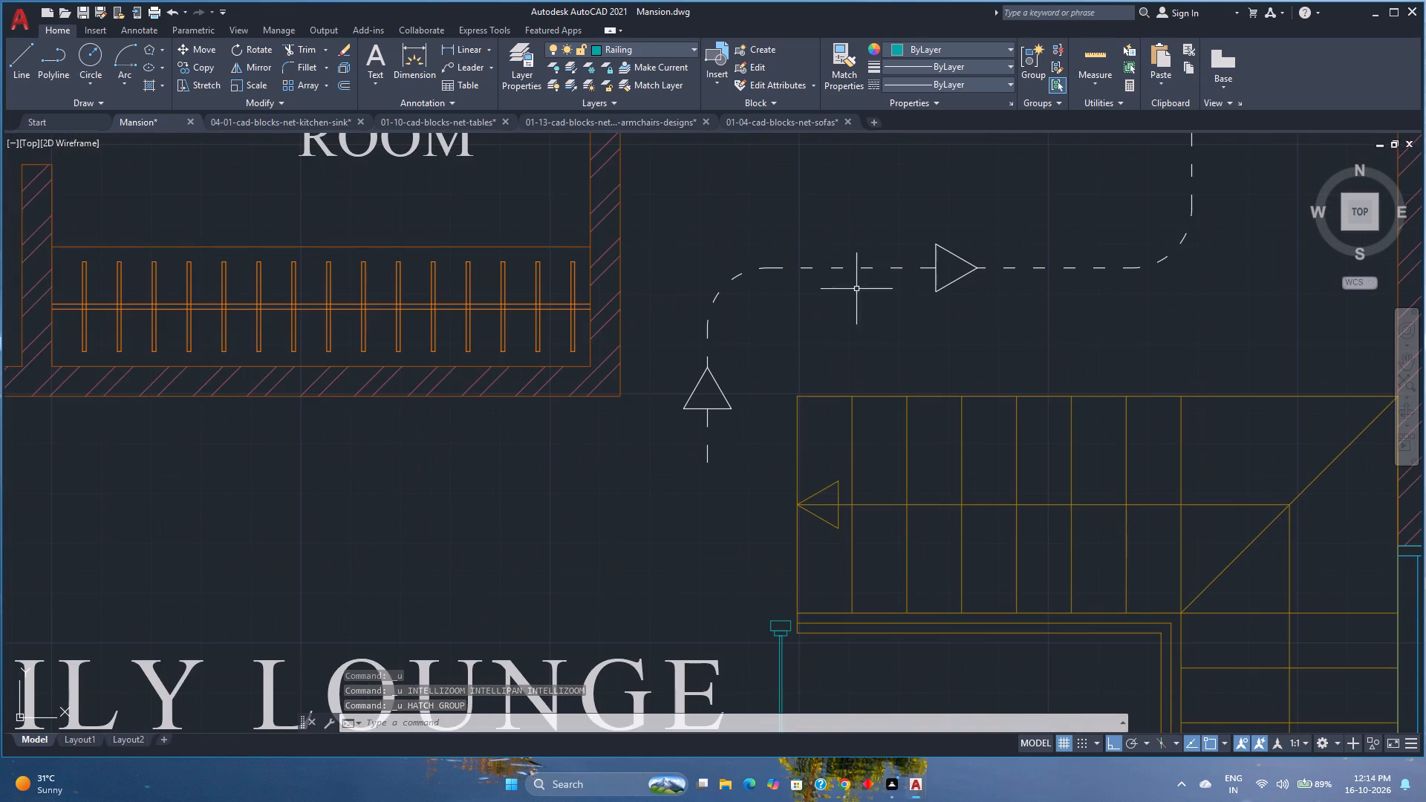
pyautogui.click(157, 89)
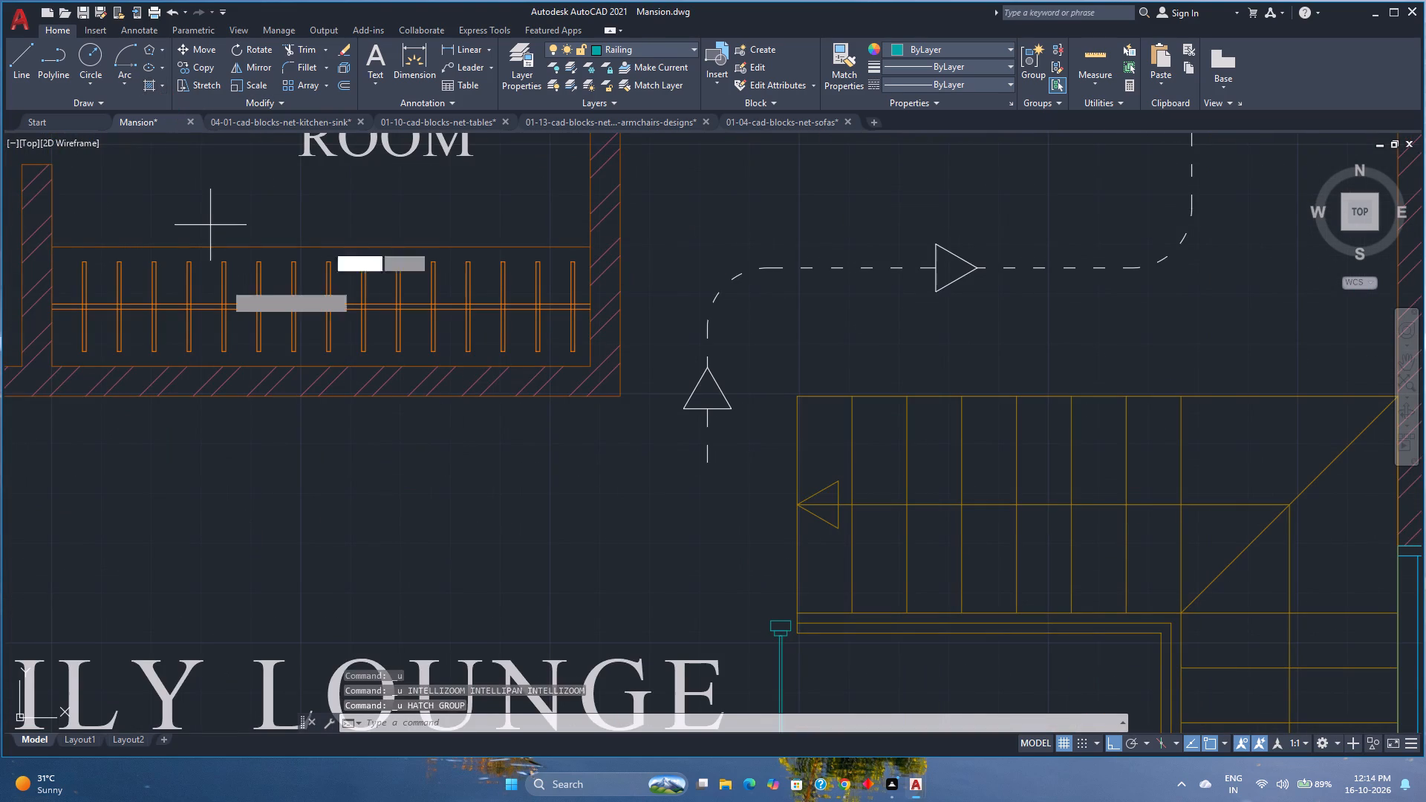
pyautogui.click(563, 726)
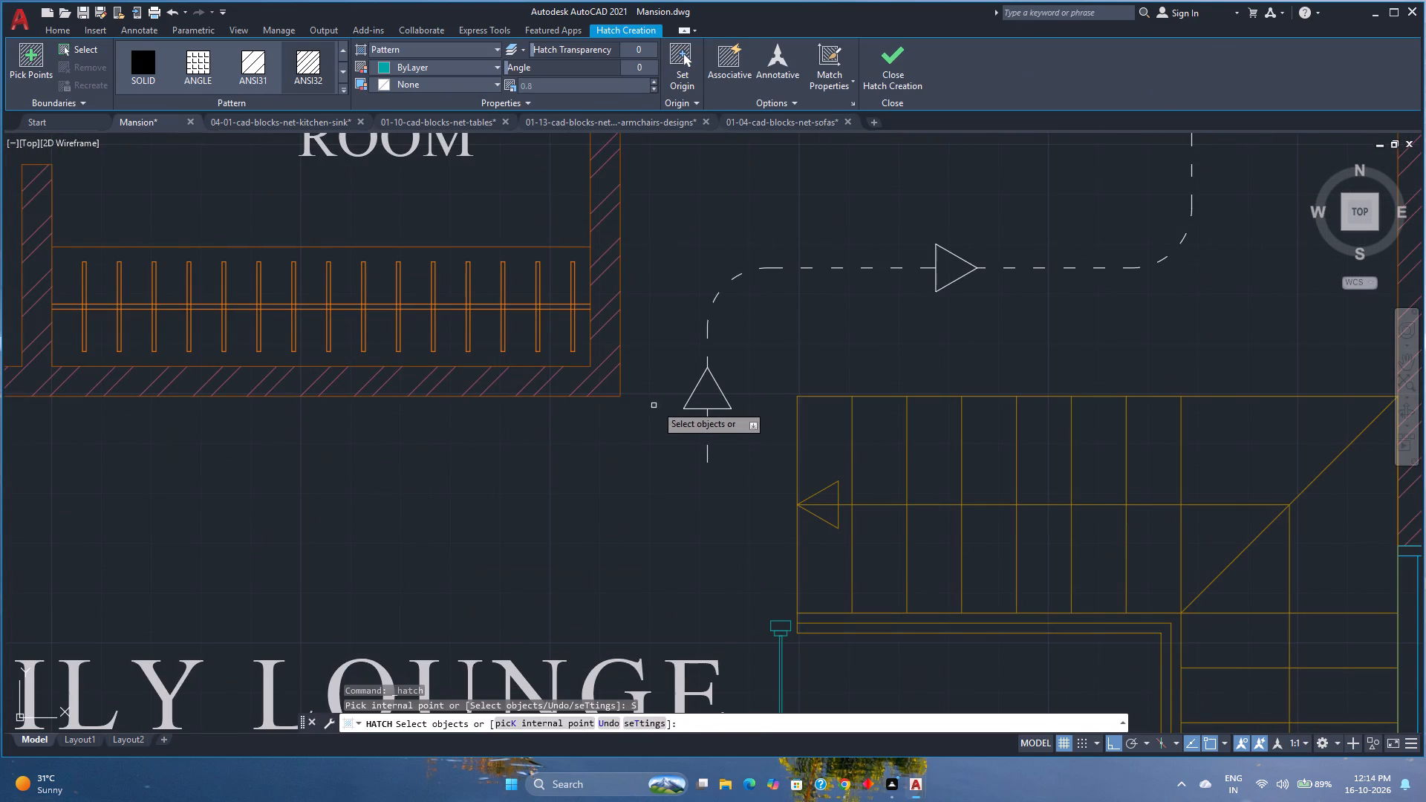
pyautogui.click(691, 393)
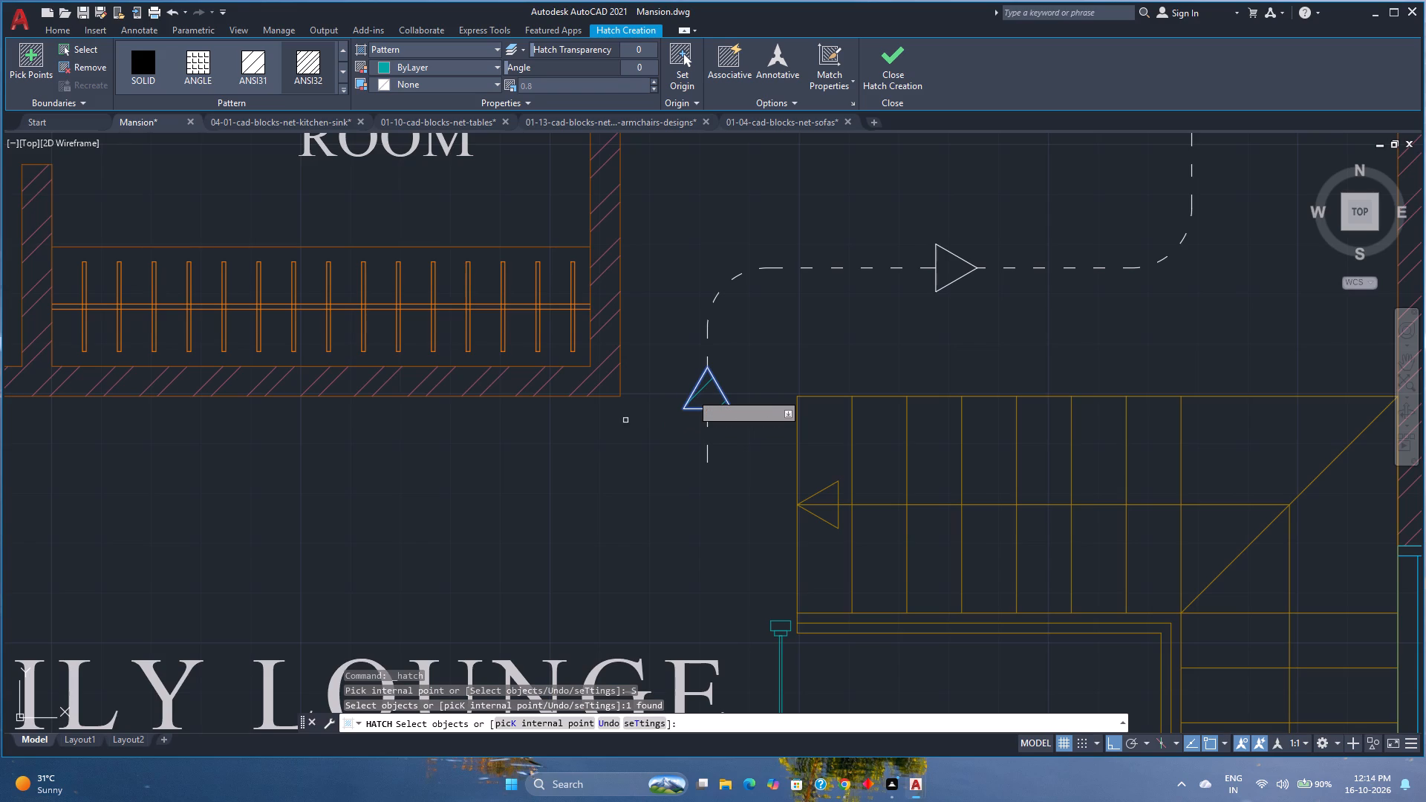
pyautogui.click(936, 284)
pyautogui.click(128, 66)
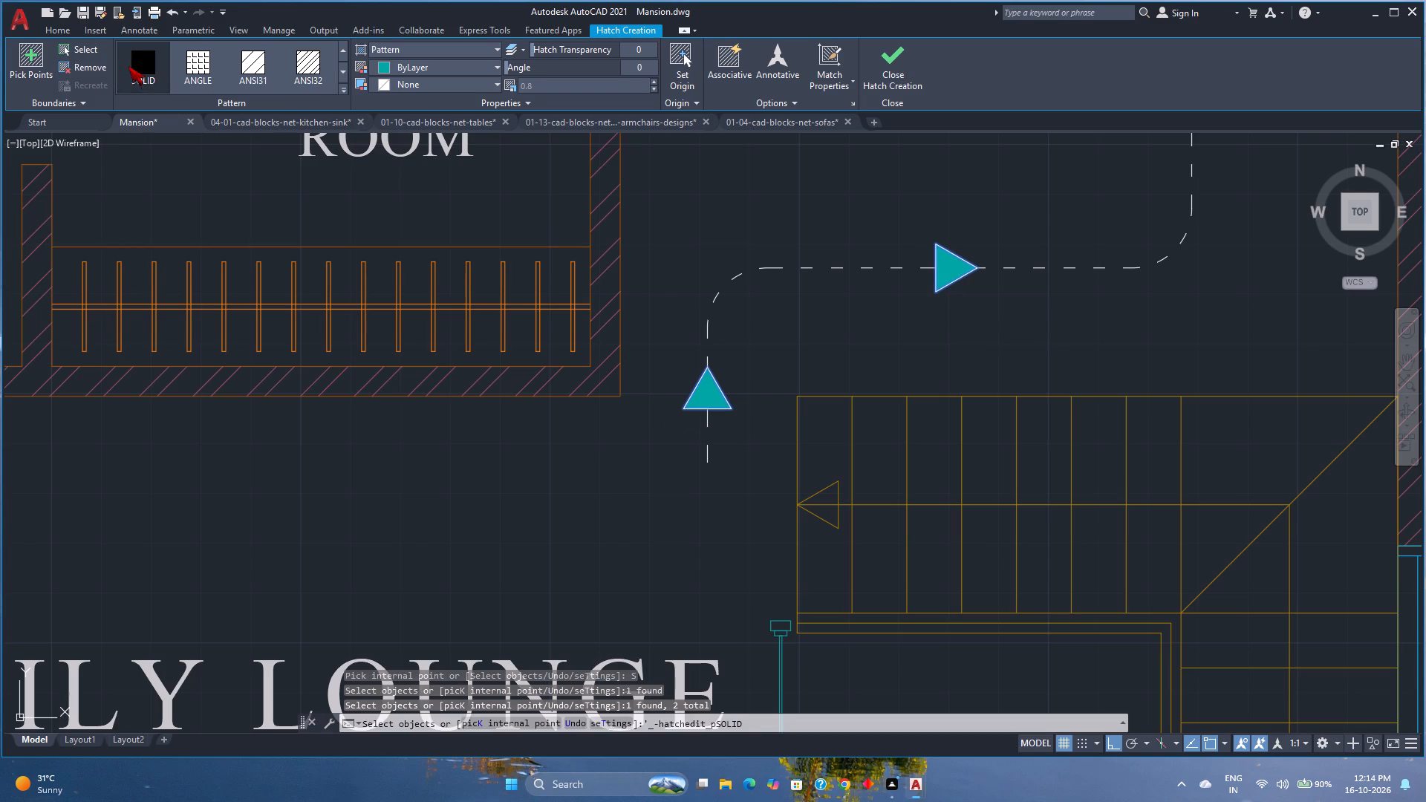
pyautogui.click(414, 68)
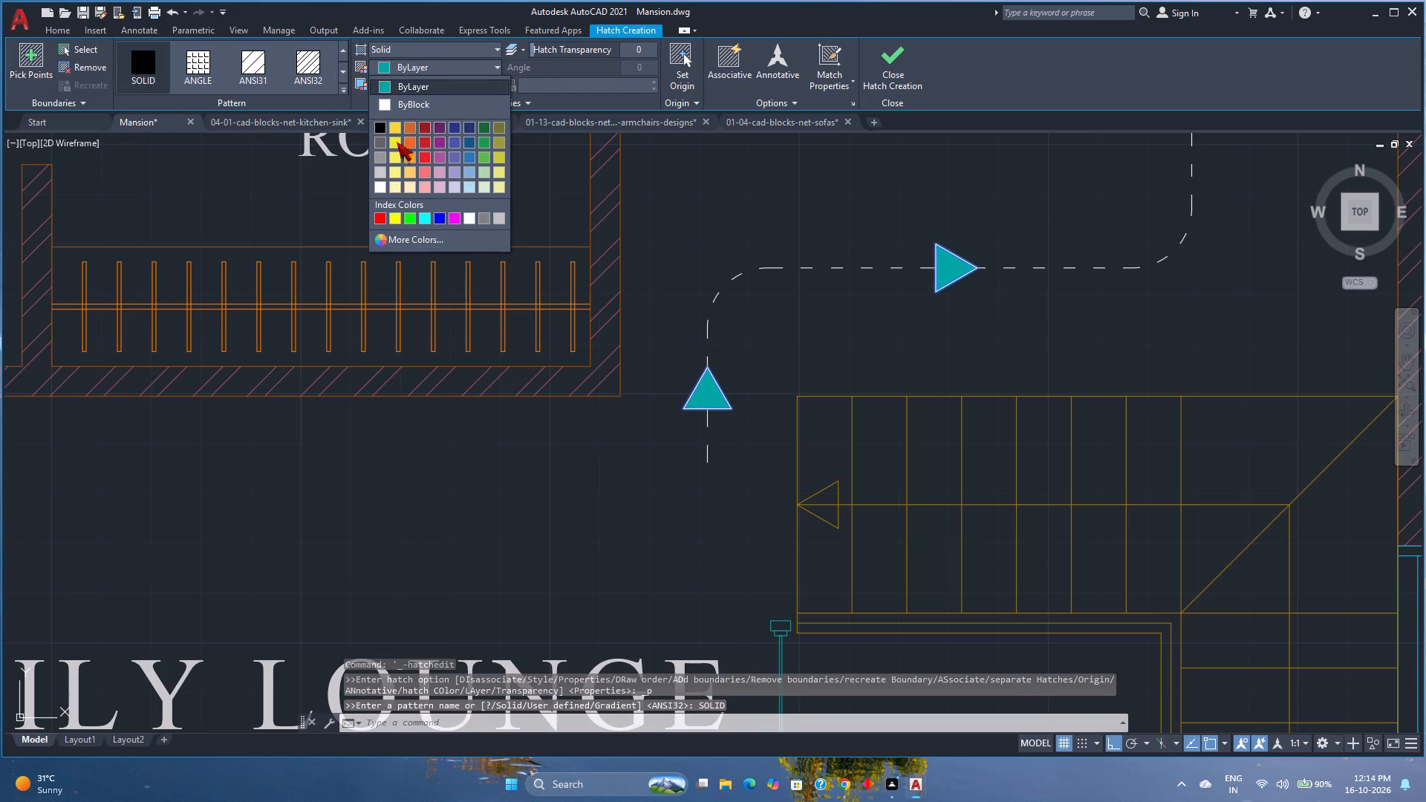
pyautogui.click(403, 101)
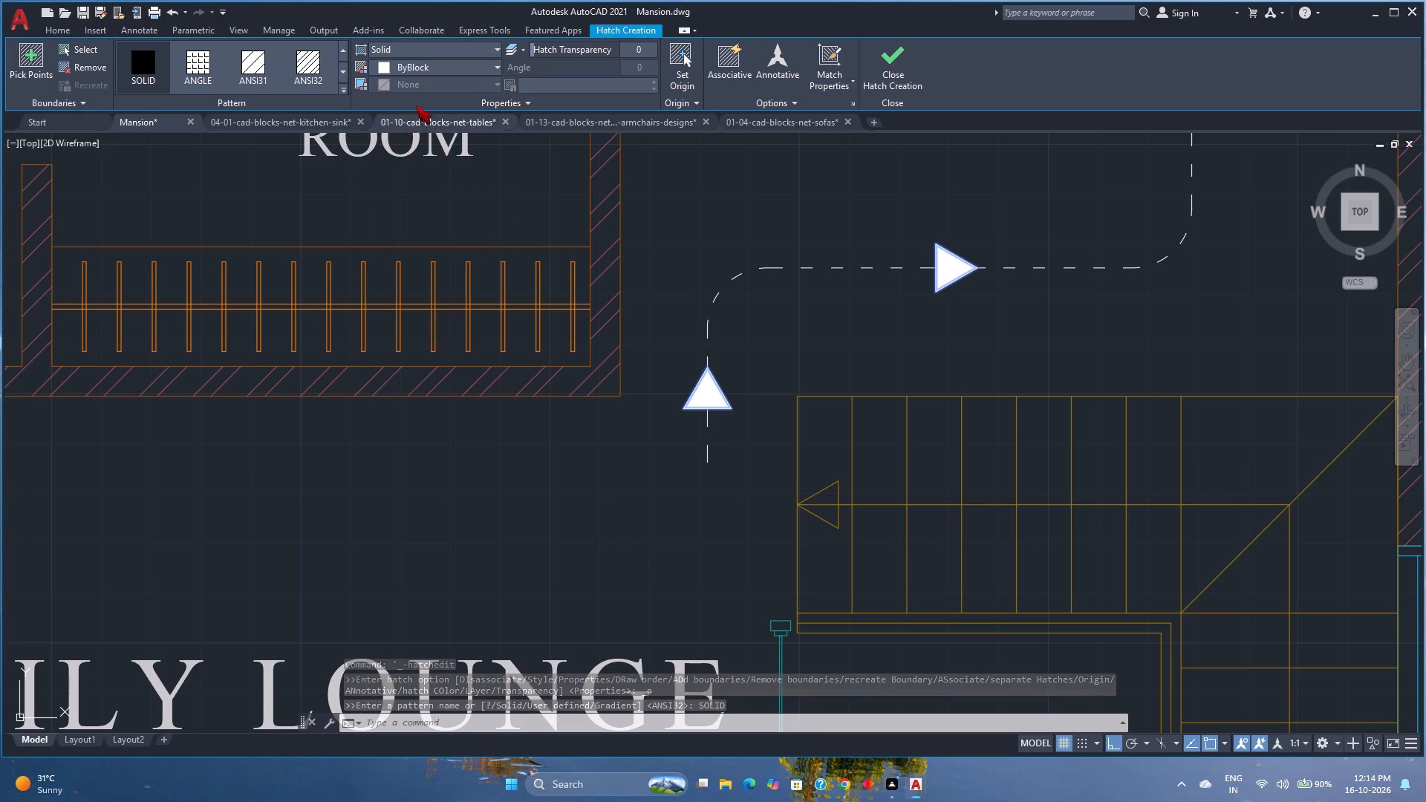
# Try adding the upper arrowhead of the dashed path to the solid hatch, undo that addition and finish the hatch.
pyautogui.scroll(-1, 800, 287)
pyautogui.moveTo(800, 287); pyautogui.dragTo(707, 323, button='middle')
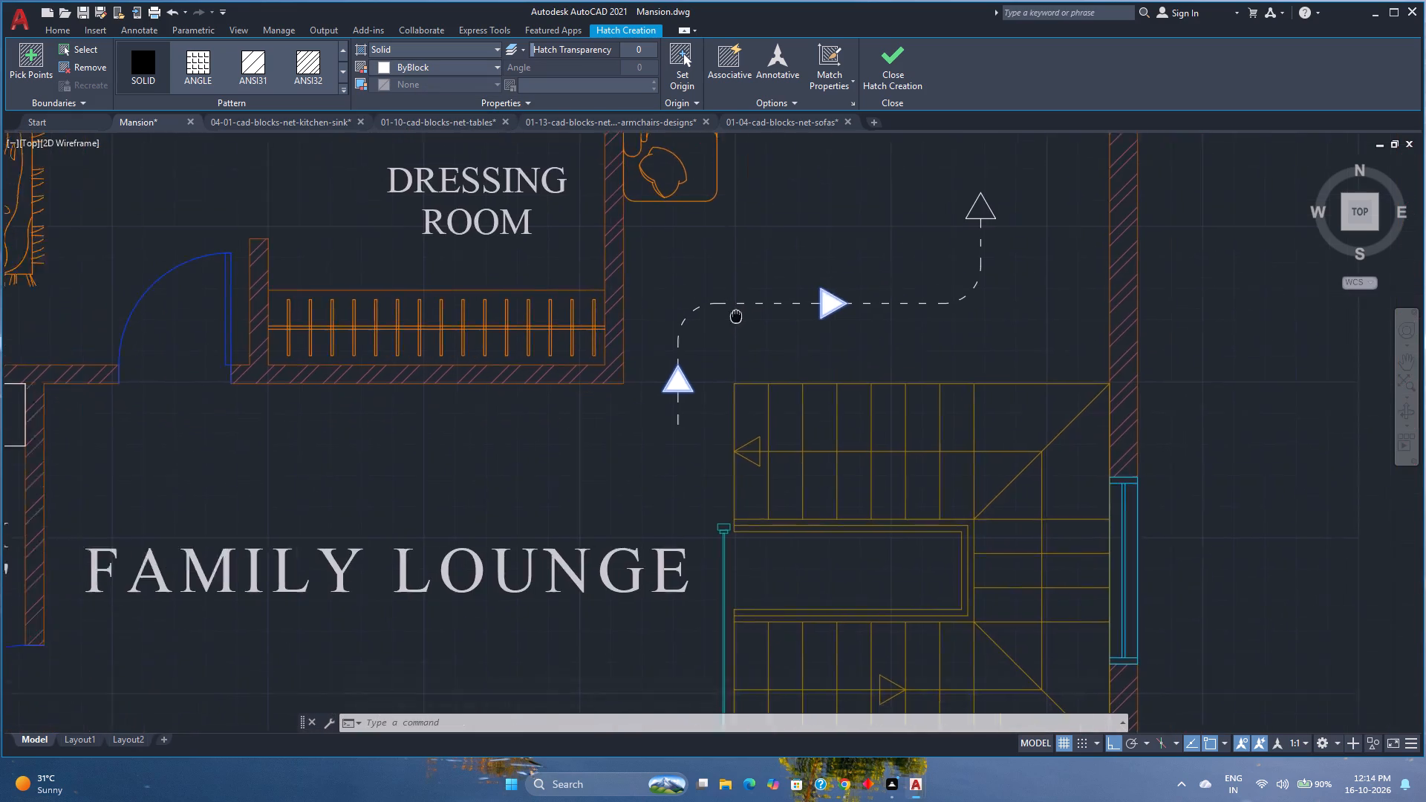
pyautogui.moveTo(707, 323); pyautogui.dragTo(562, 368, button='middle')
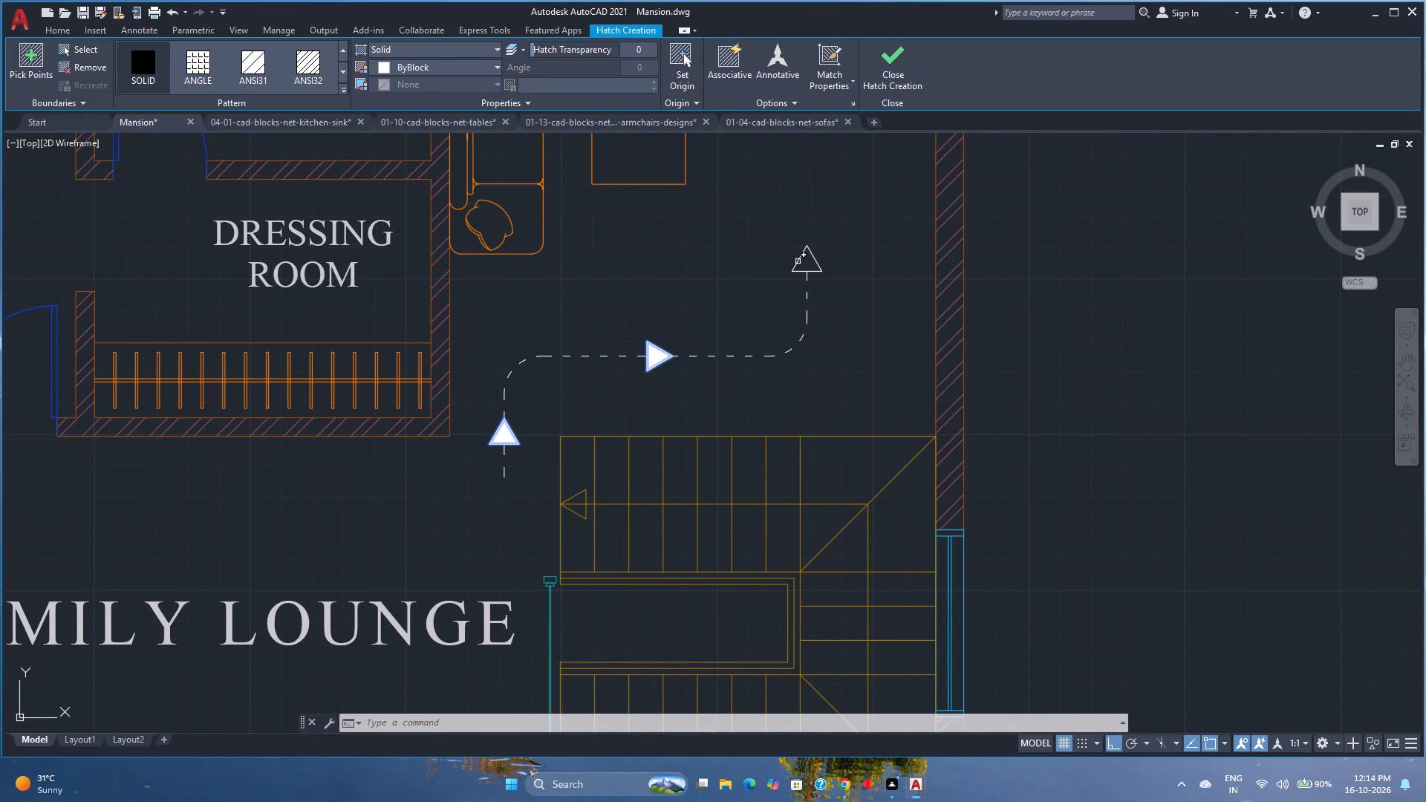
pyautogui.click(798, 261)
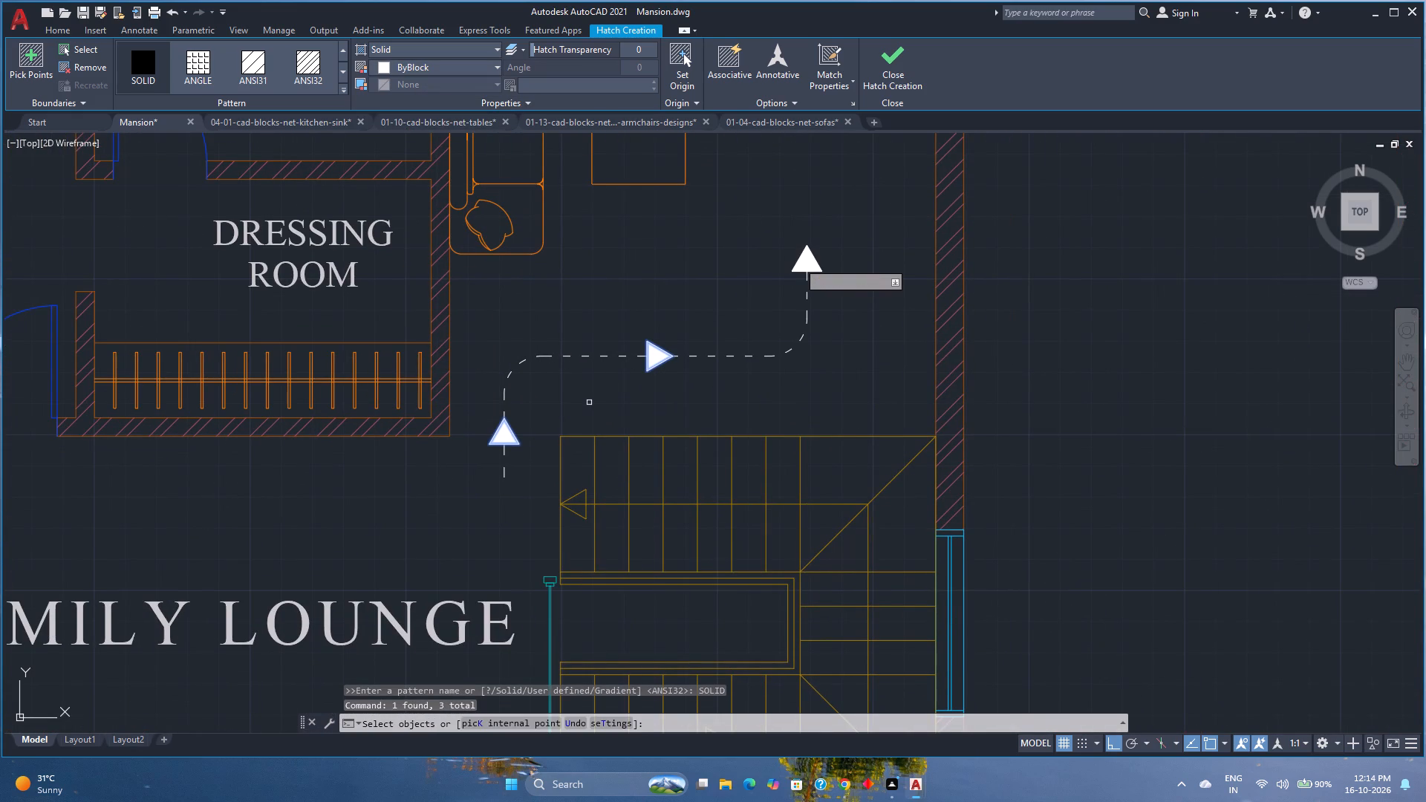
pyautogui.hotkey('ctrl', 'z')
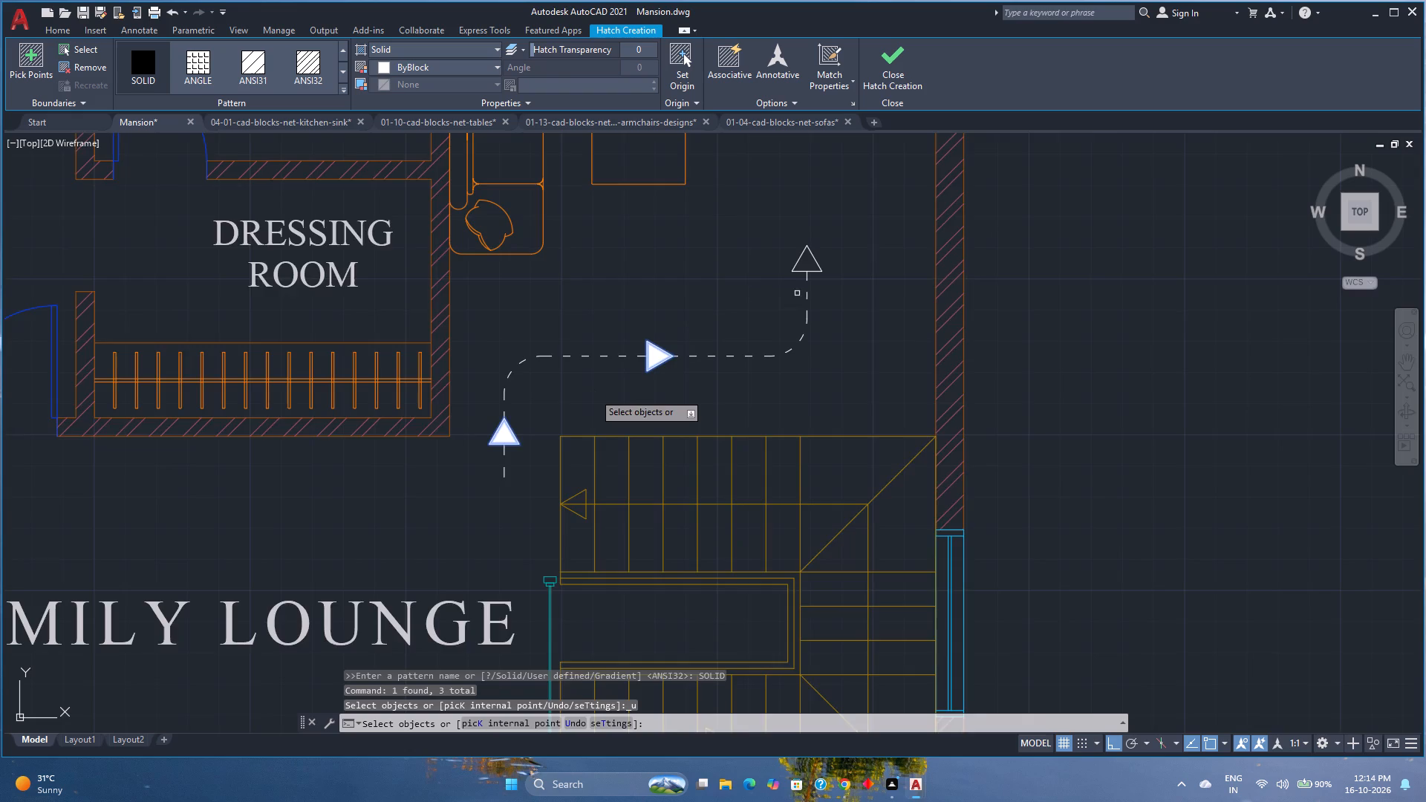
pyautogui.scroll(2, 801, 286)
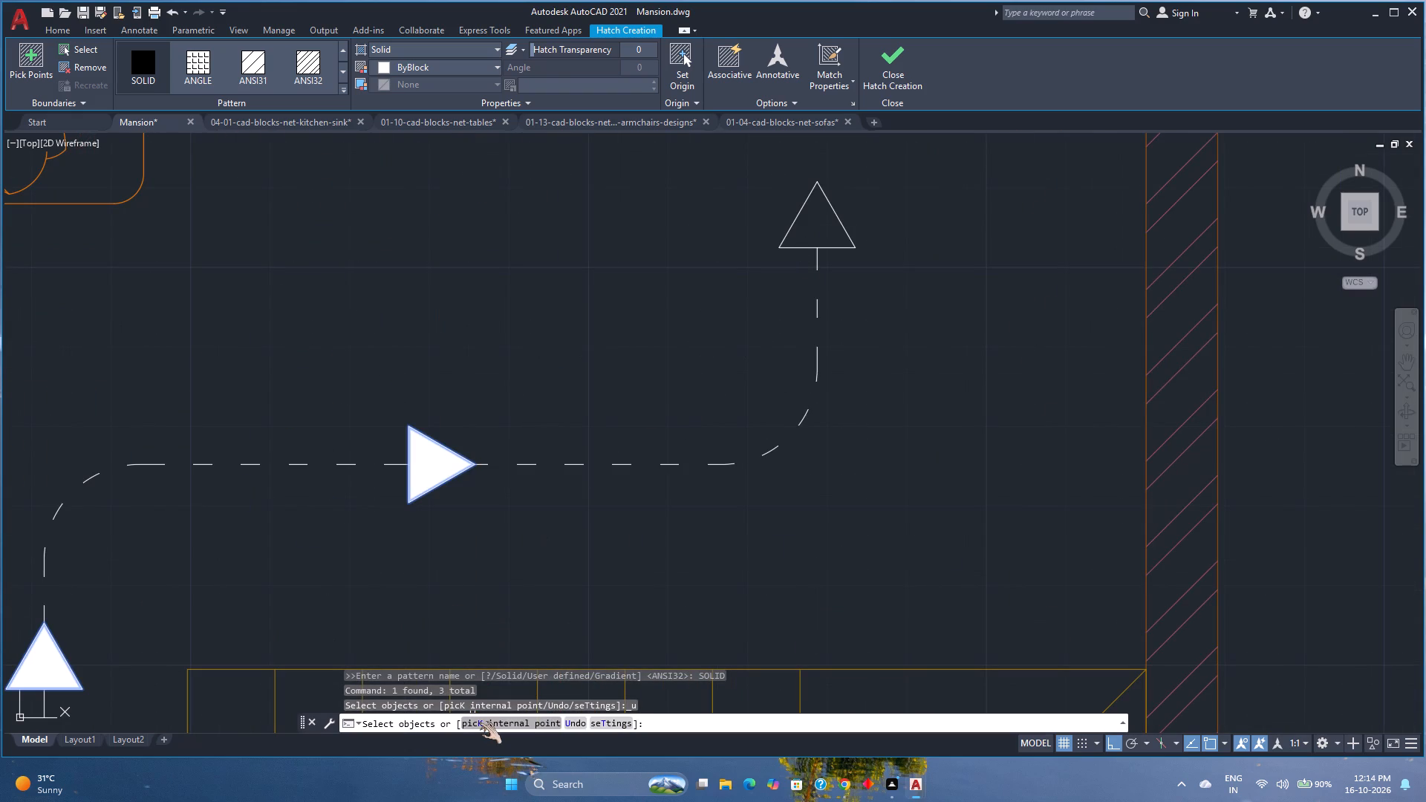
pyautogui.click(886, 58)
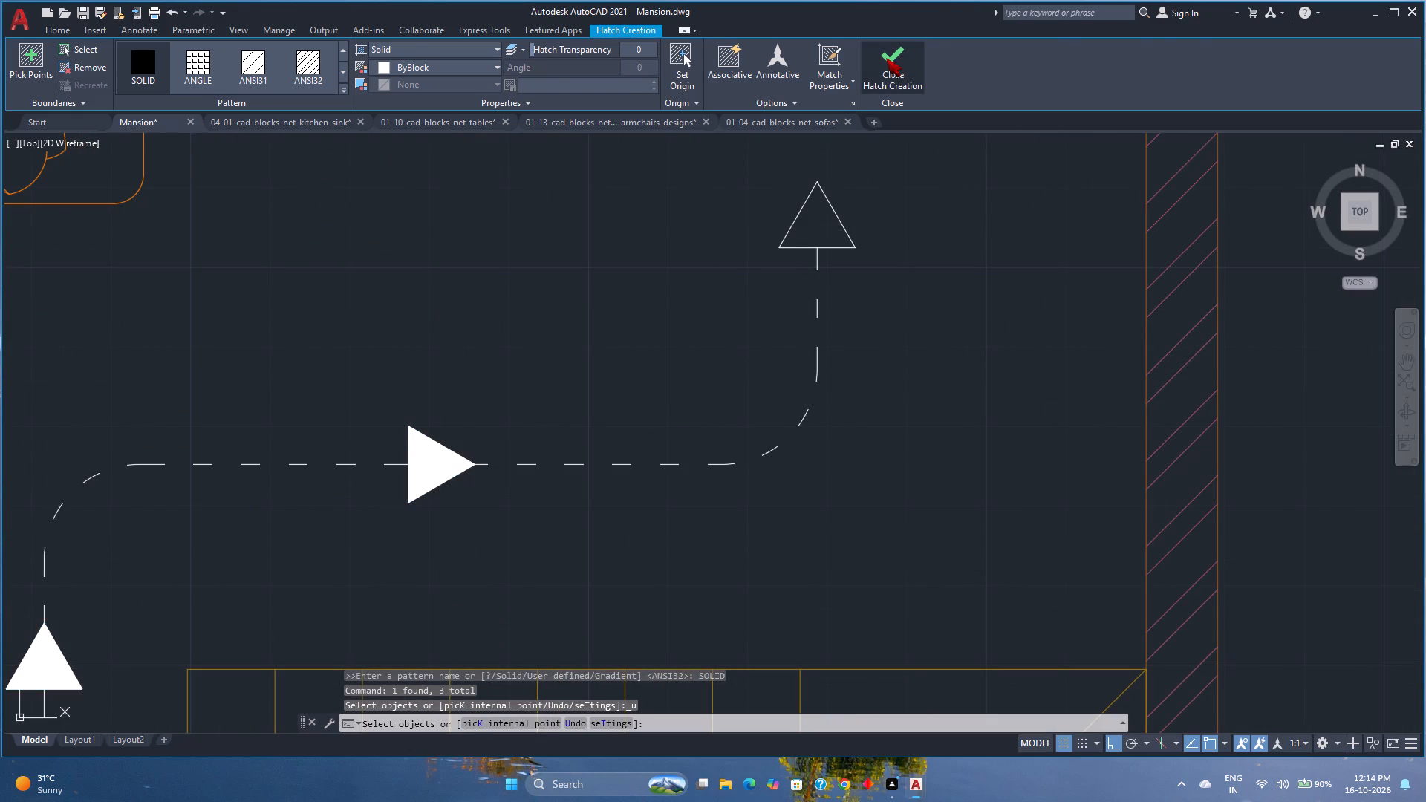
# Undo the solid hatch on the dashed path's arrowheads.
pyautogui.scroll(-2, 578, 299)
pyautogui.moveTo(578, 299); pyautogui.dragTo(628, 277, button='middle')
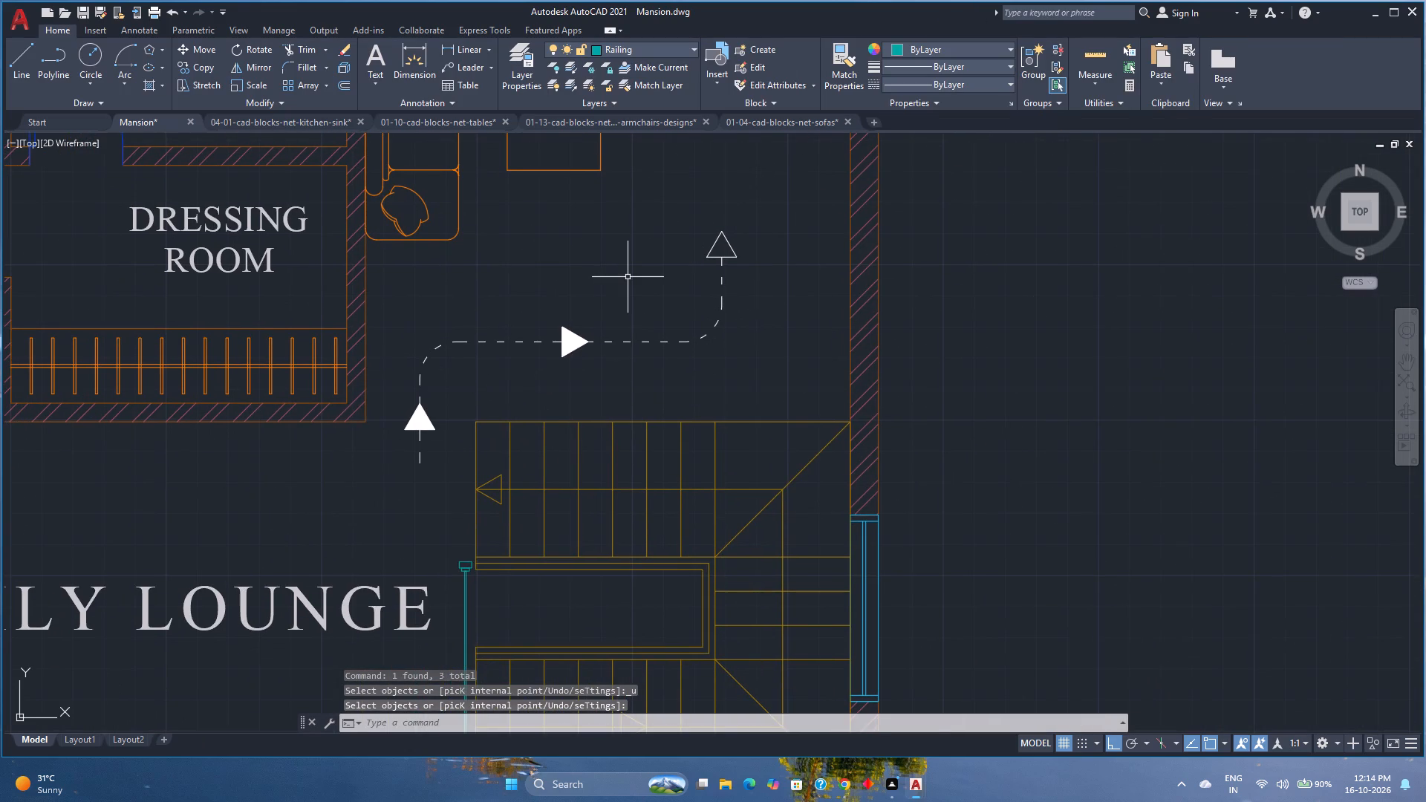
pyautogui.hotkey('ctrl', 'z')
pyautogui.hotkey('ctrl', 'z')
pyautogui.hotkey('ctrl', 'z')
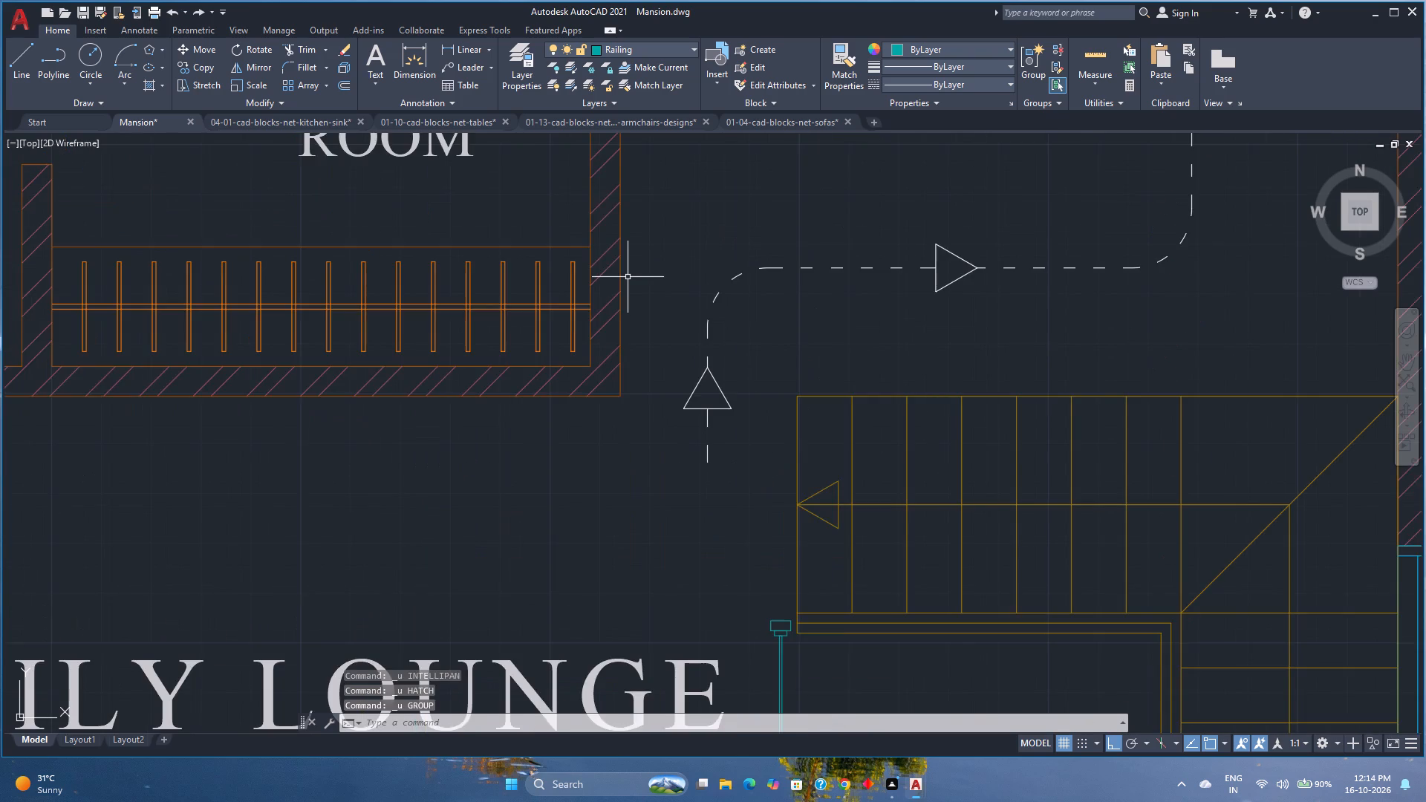
# Make layer 0 current, picking the lower arrowhead on the dashed path as the object whose layer to use.
pyautogui.scroll(-2, 628, 277)
pyautogui.click(653, 49)
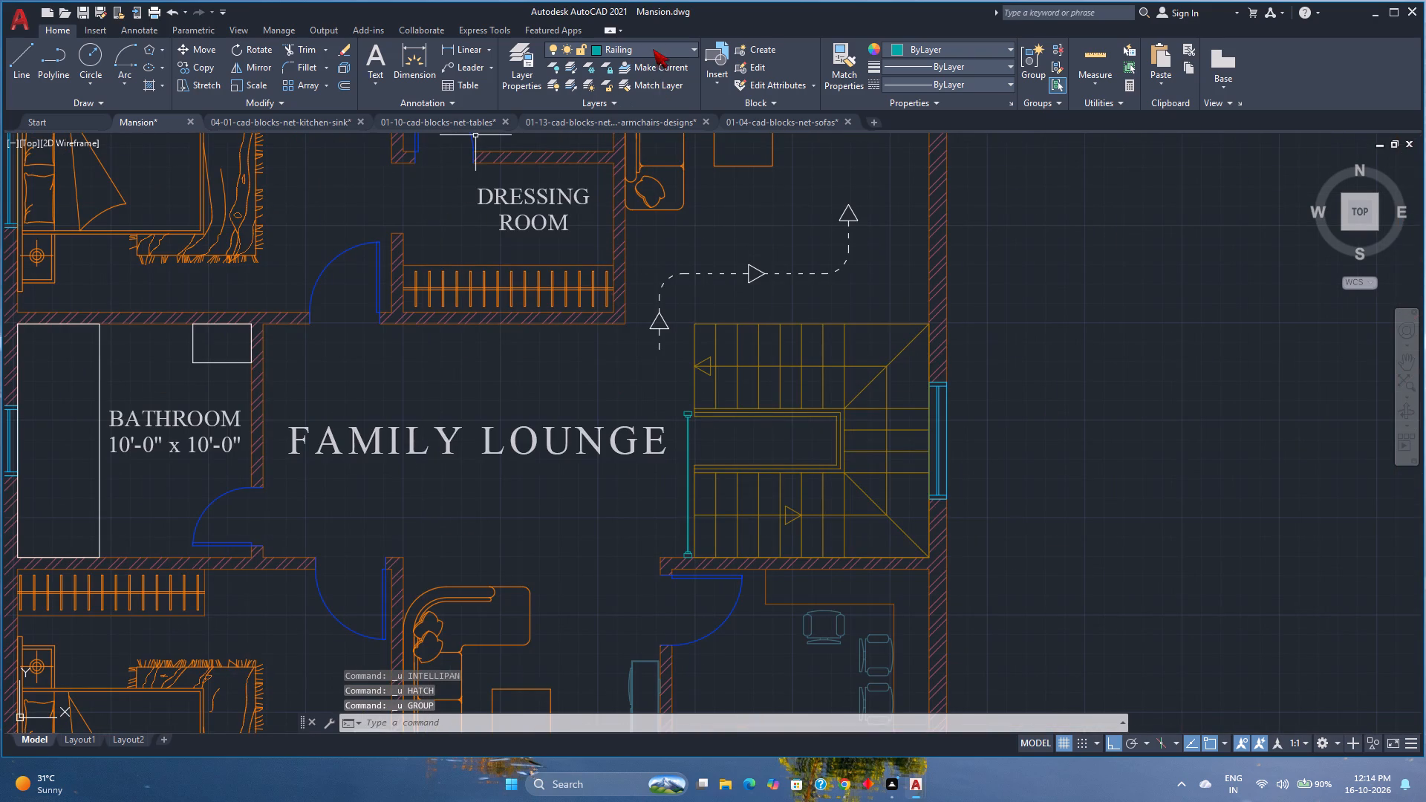
pyautogui.click(648, 66)
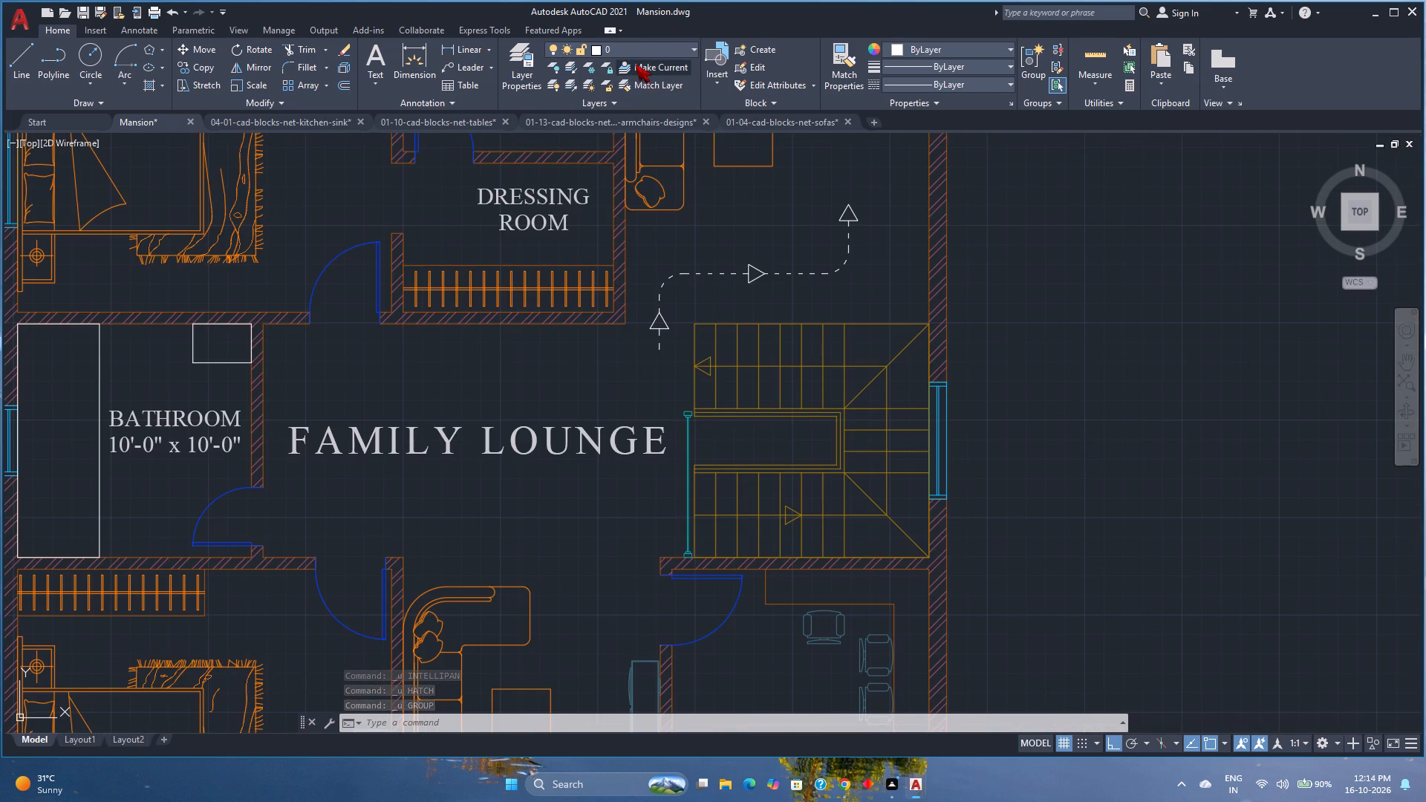
pyautogui.click(635, 64)
pyautogui.scroll(-1, 544, 175)
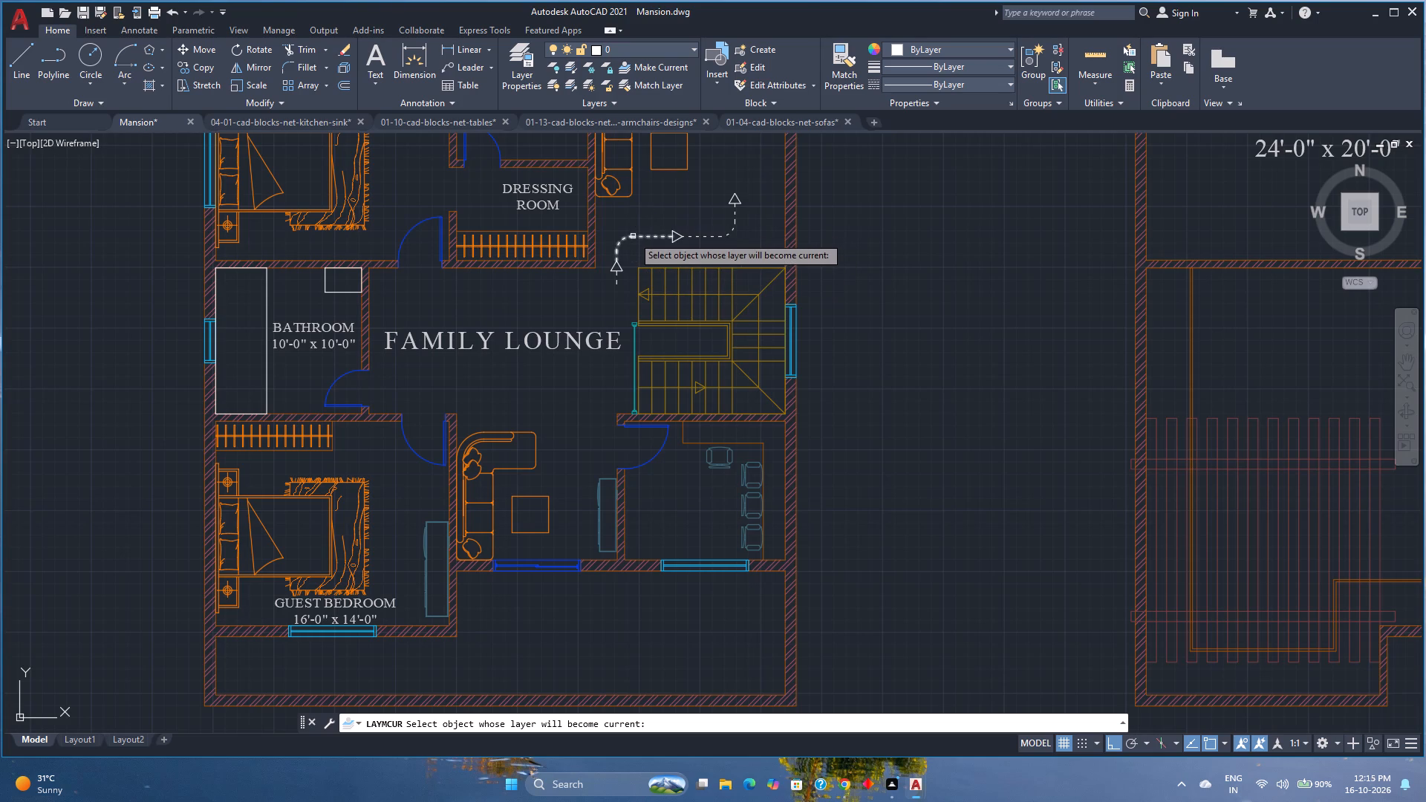
pyautogui.click(621, 270)
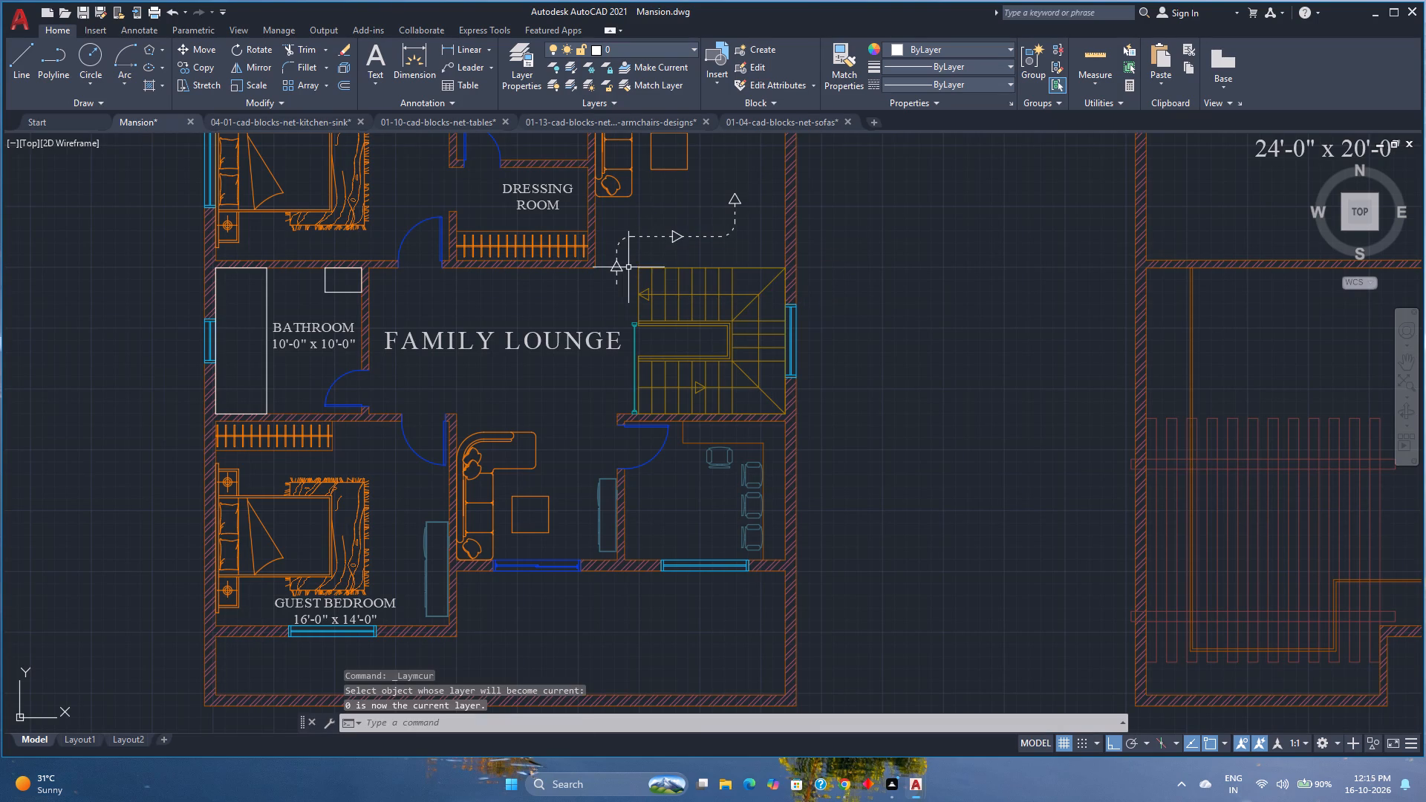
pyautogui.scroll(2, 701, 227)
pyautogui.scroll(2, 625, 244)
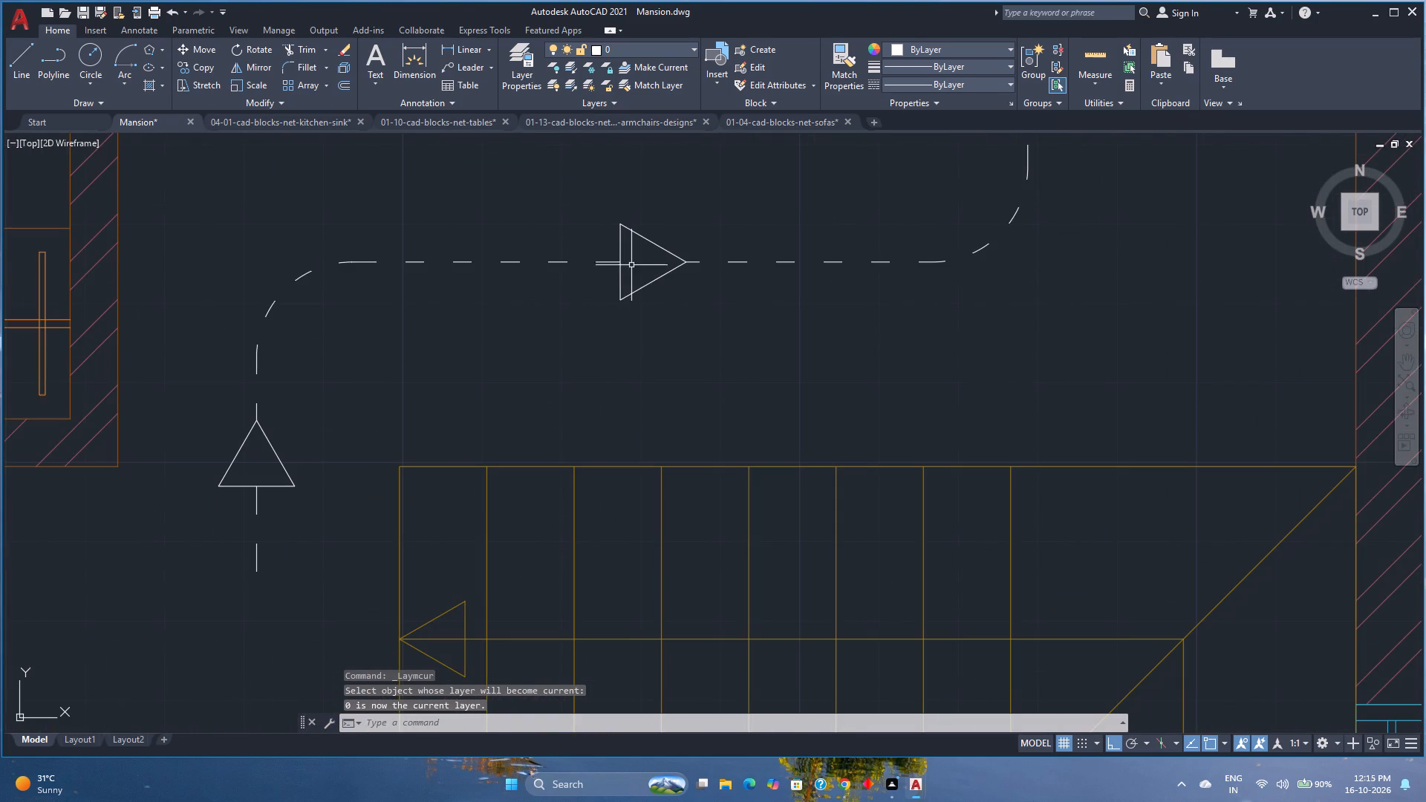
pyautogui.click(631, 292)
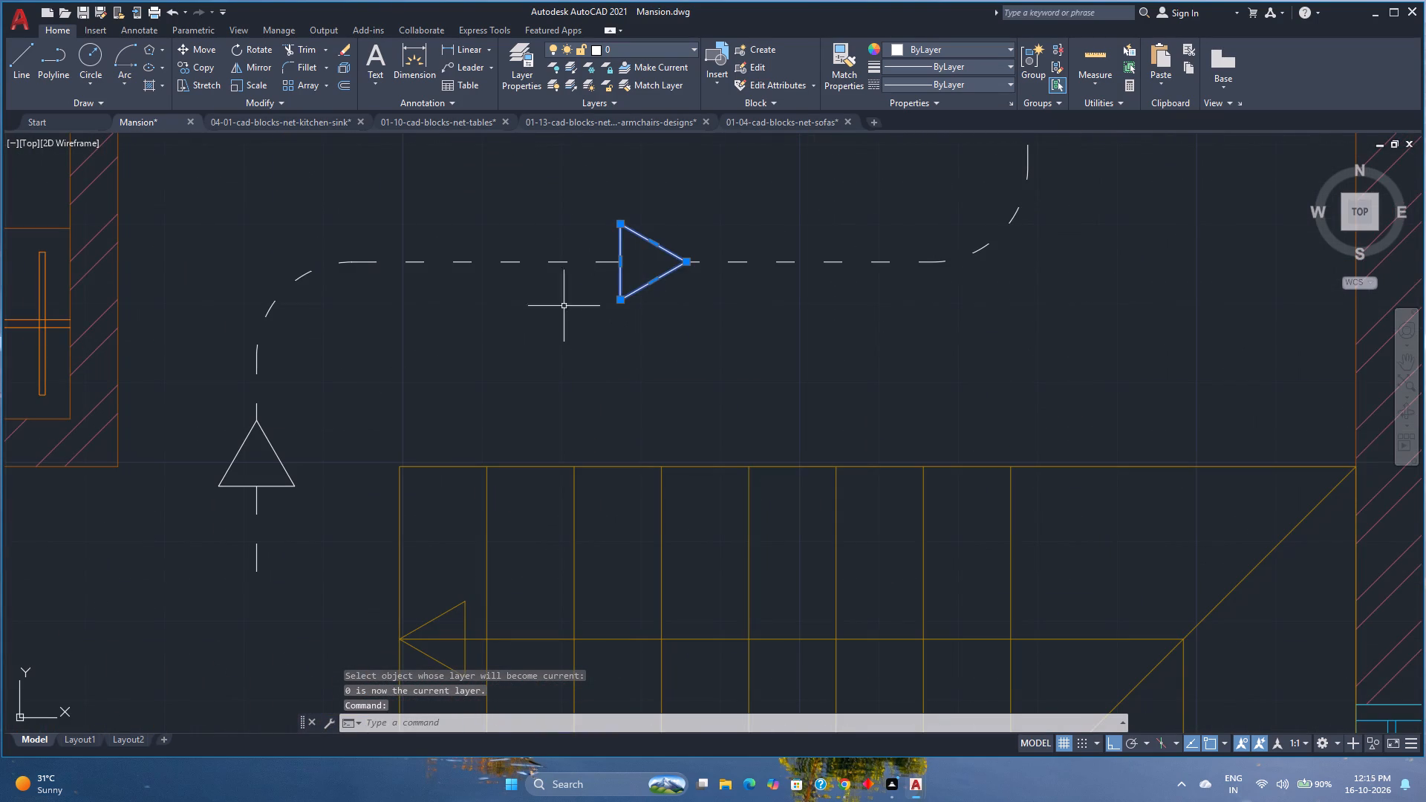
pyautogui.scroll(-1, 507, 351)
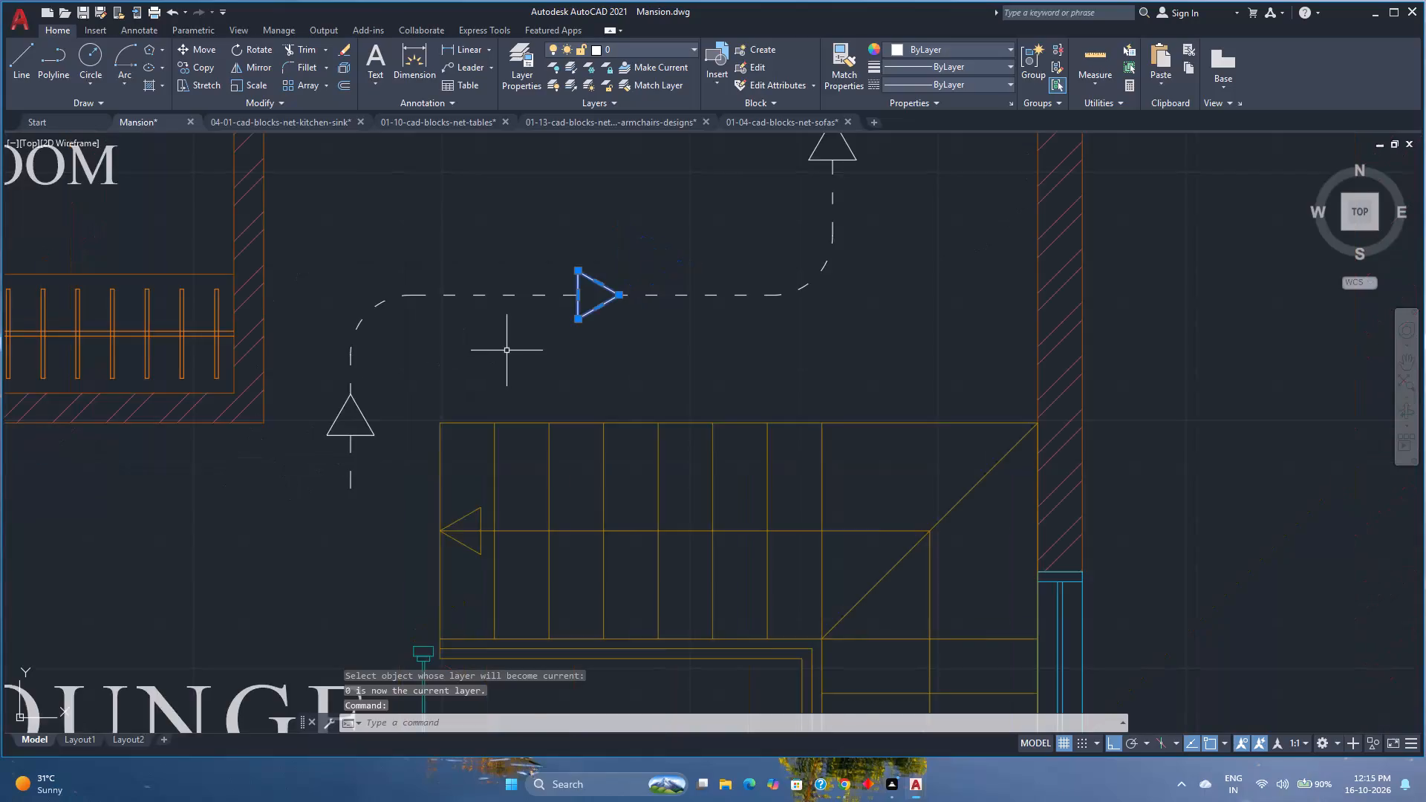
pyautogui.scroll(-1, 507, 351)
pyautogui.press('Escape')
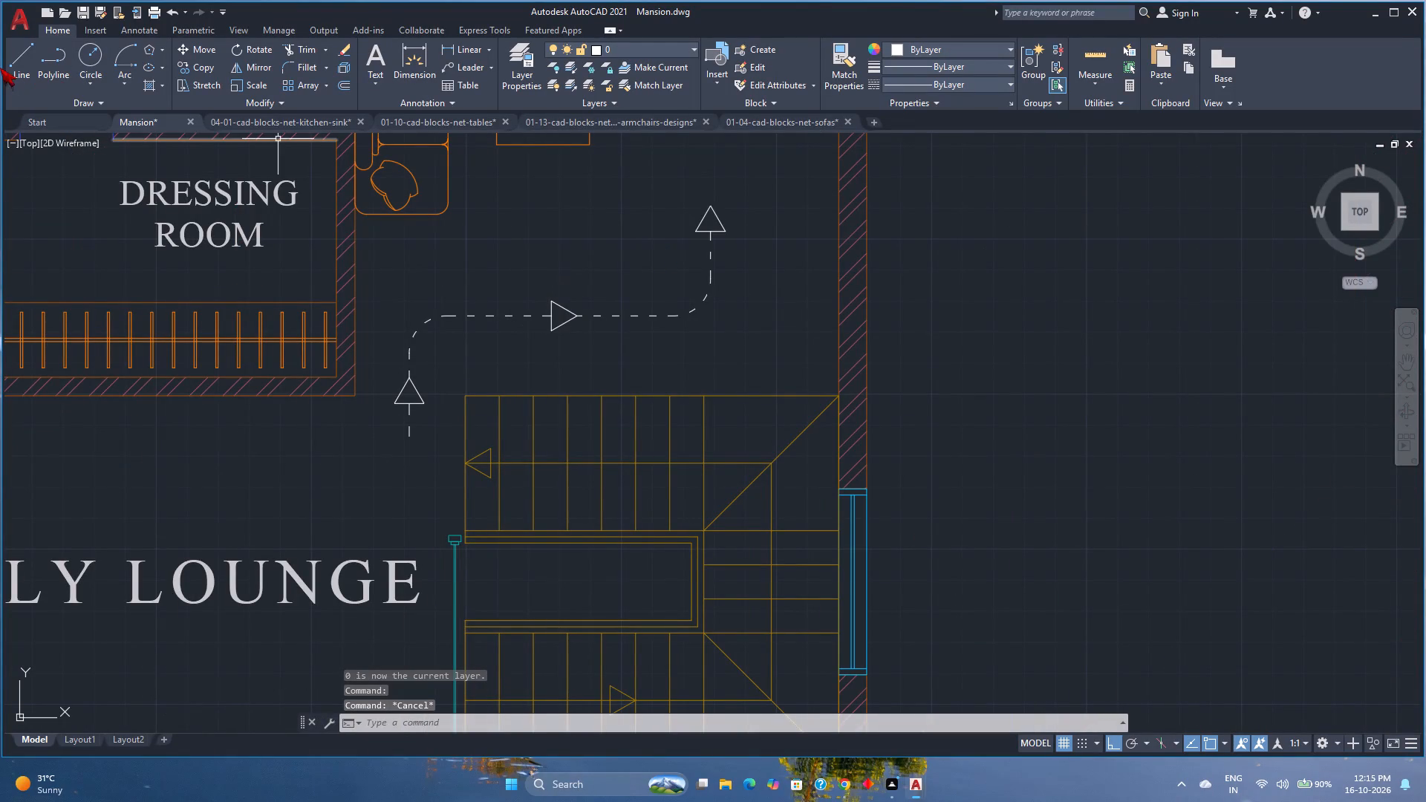
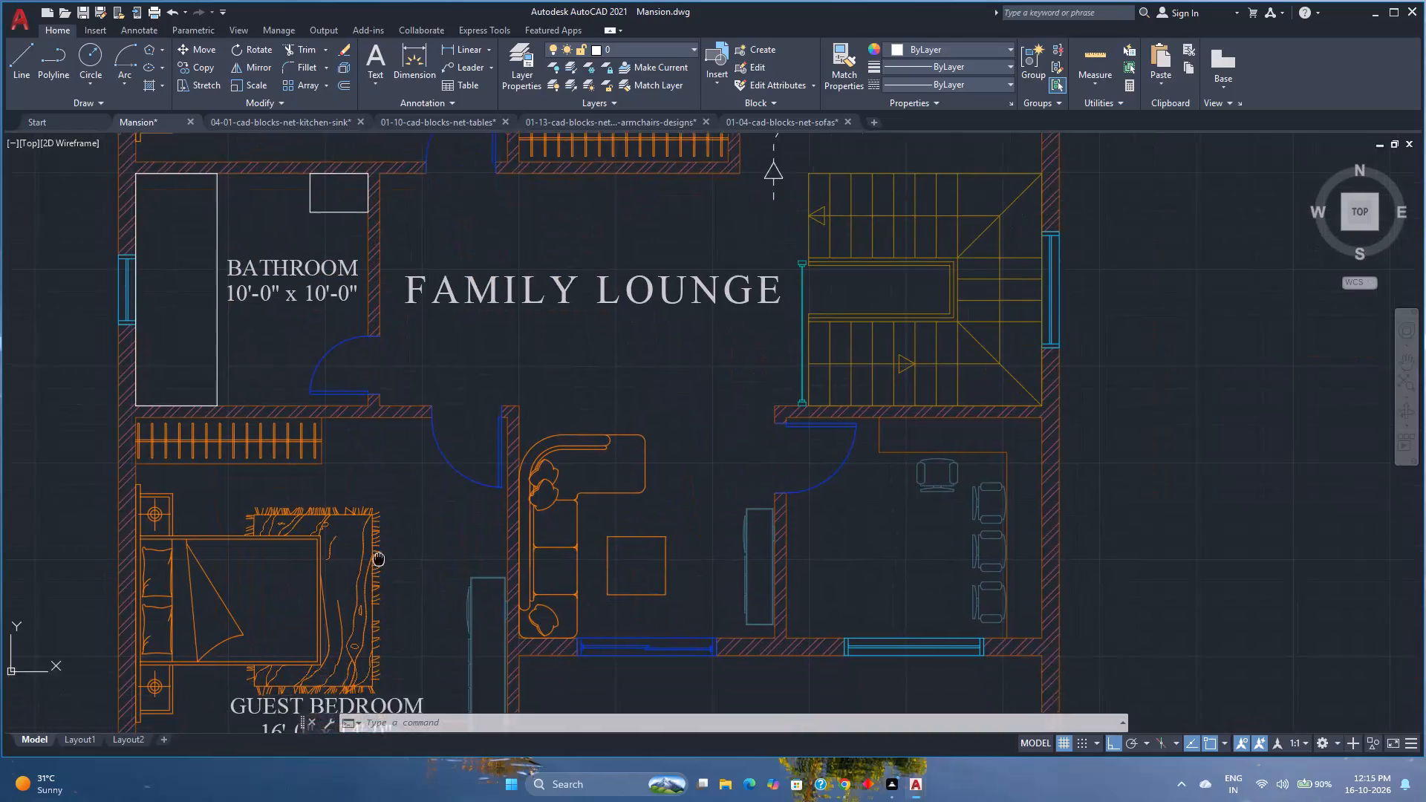
# Look over the middle floor plan around the family lounge and guest bedroom, and the neighbouring plan with the foyer.
pyautogui.scroll(-1, 446, 615)
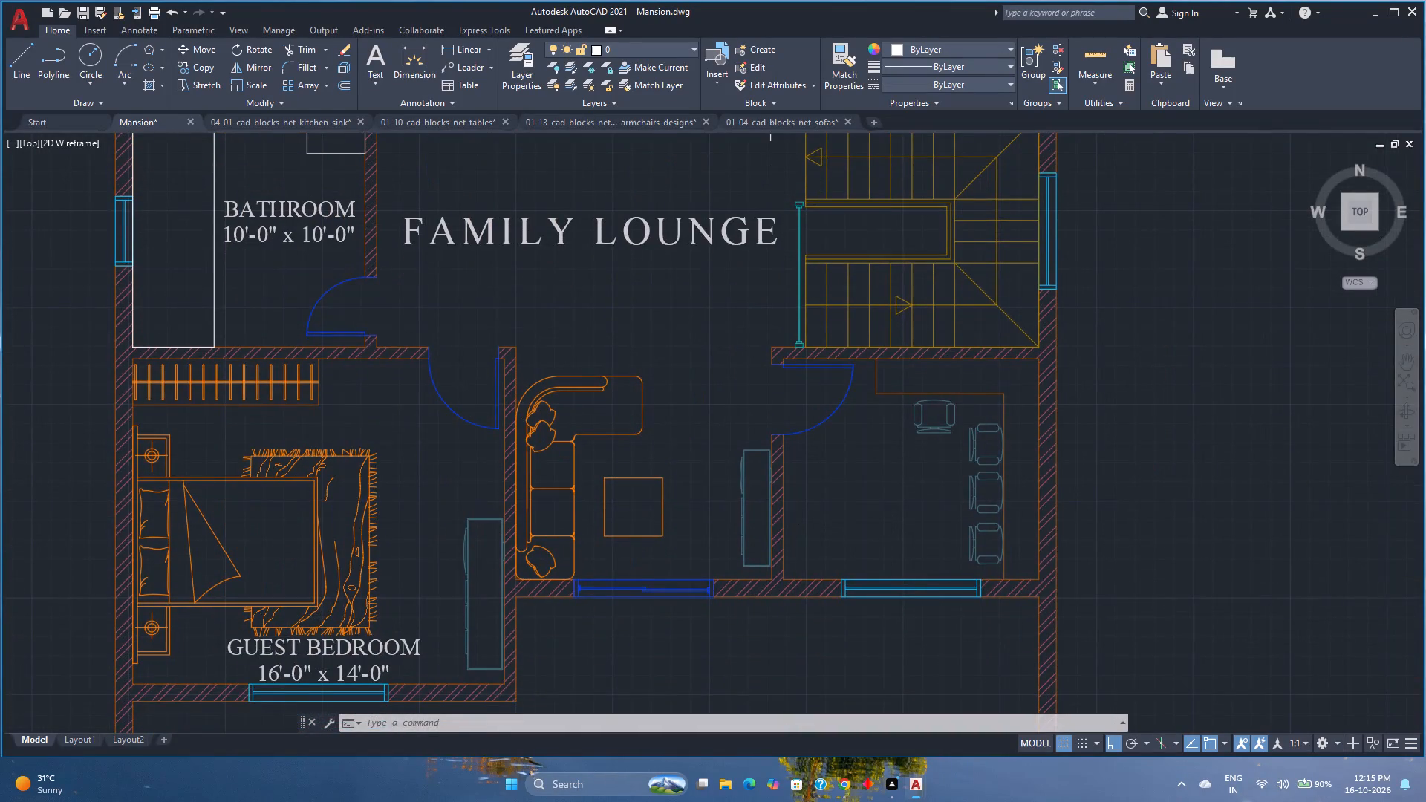
pyautogui.moveTo(443, 645); pyautogui.dragTo(415, 518, button='middle')
pyautogui.moveTo(652, 501); pyautogui.dragTo(648, 520, button='middle')
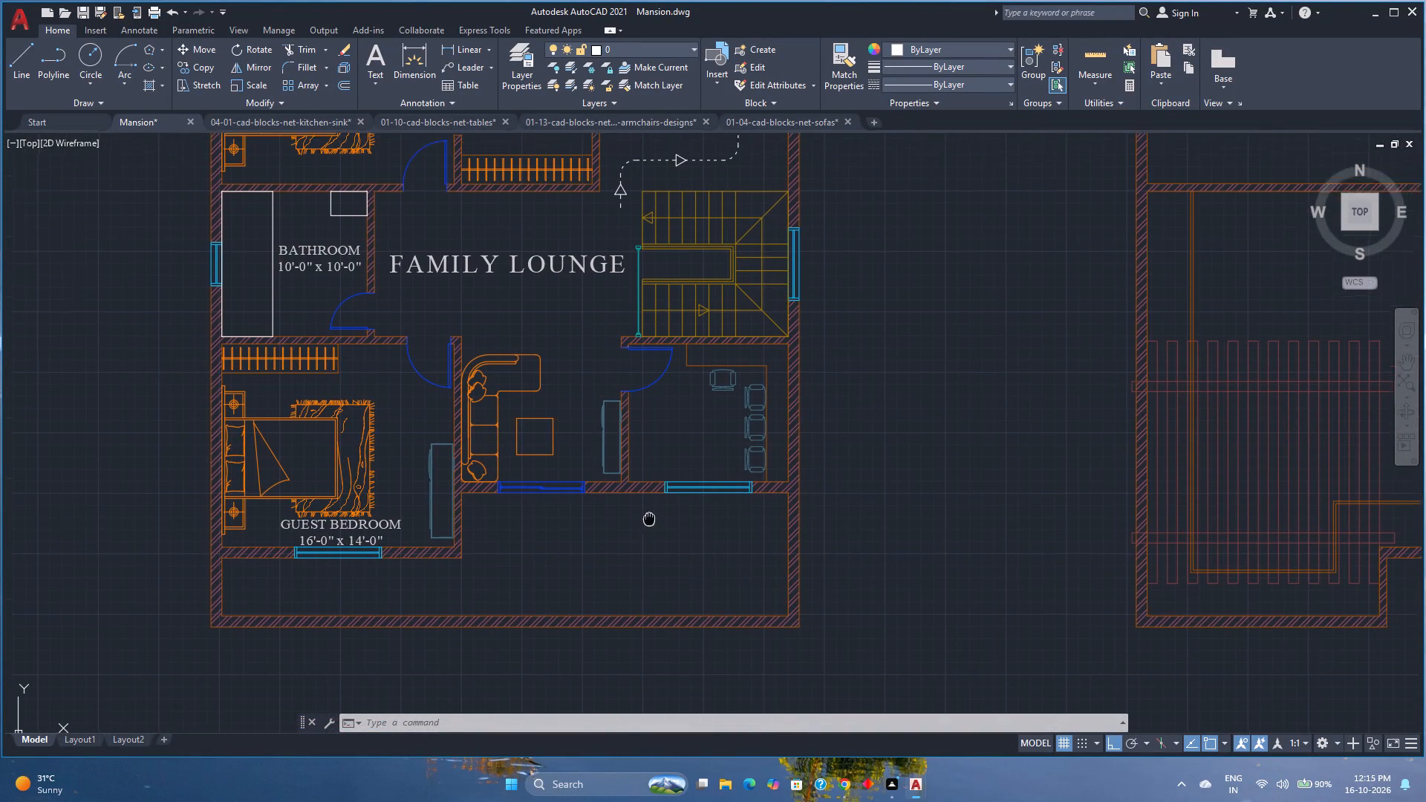
pyautogui.moveTo(648, 520); pyautogui.dragTo(534, 633, button='middle')
pyautogui.scroll(-1, 518, 592)
pyautogui.scroll(-1, 509, 531)
pyautogui.moveTo(509, 531); pyautogui.dragTo(714, 529, button='middle')
pyautogui.scroll(1, 305, 382)
pyautogui.moveTo(305, 382); pyautogui.dragTo(343, 388, button='middle')
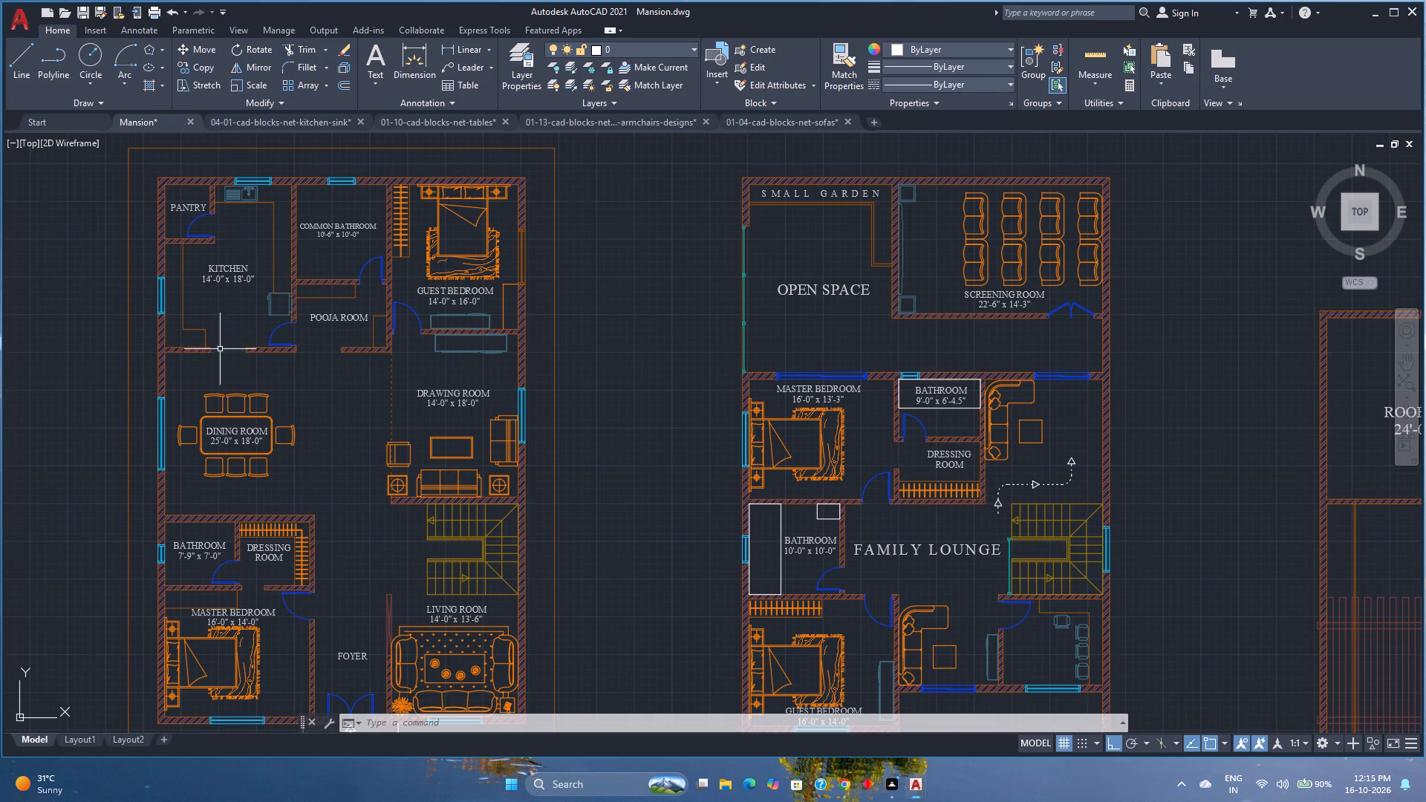
# Hatch the three arrowheads on the dashed path above the family lounge with a solid fill in colour 99,100,102.
pyautogui.click(147, 85)
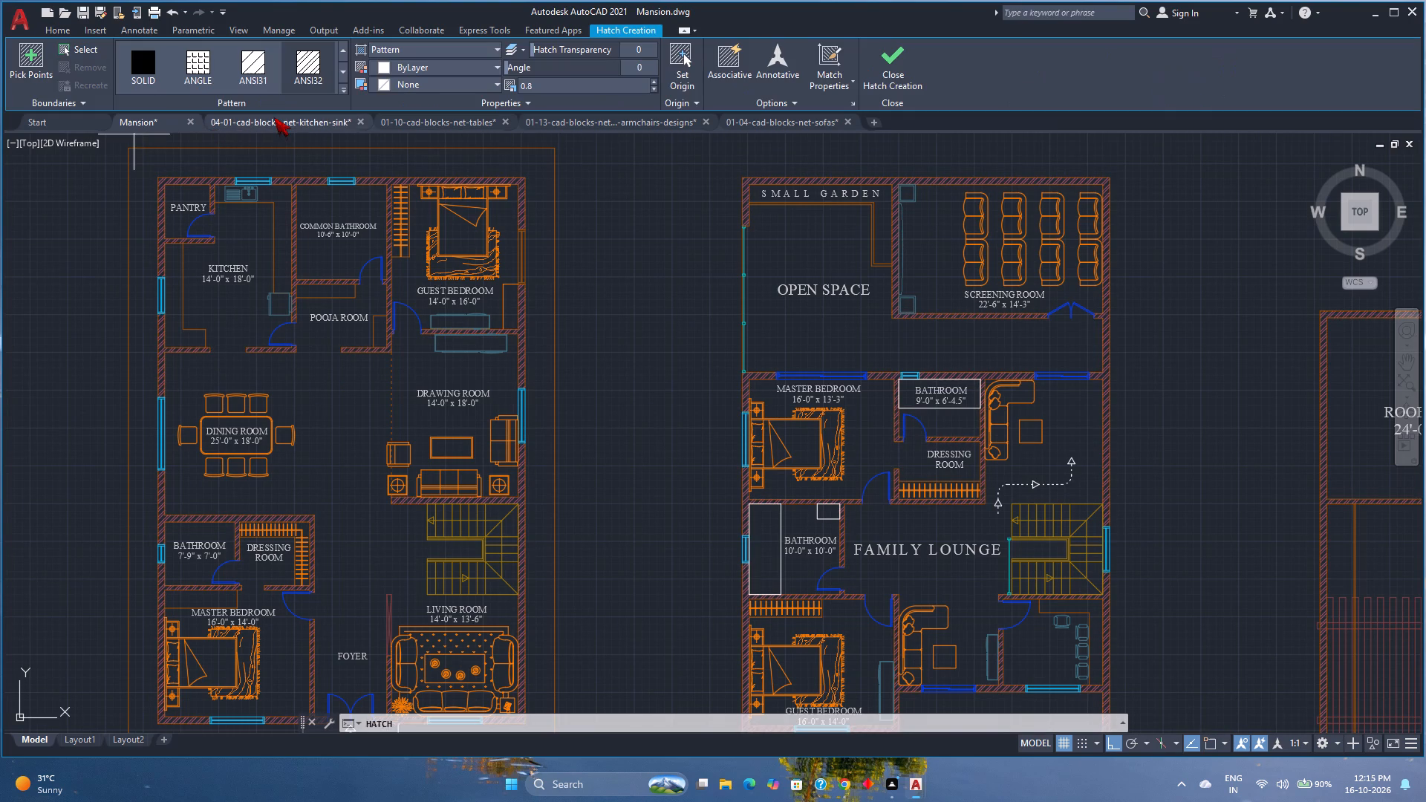
pyautogui.click(159, 78)
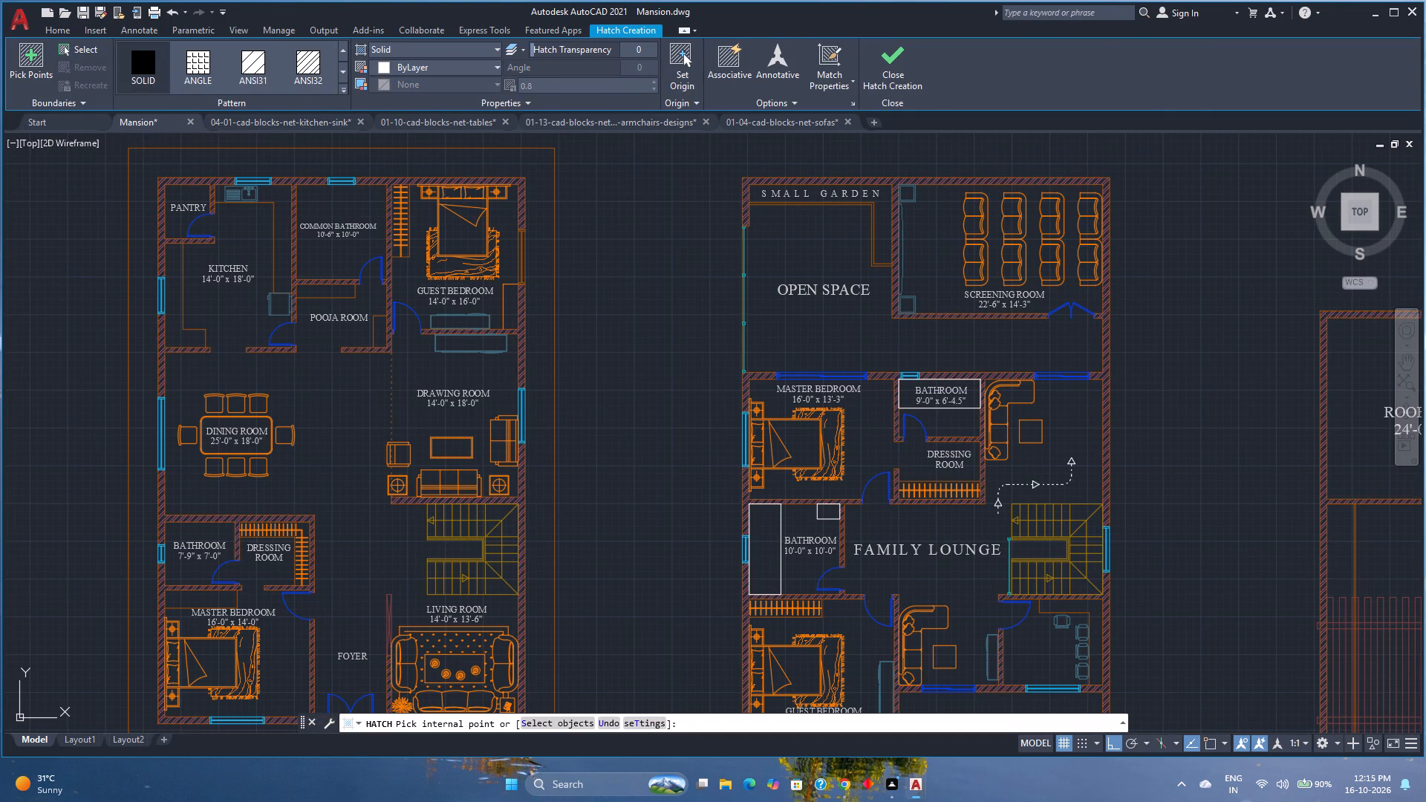
pyautogui.click(449, 57)
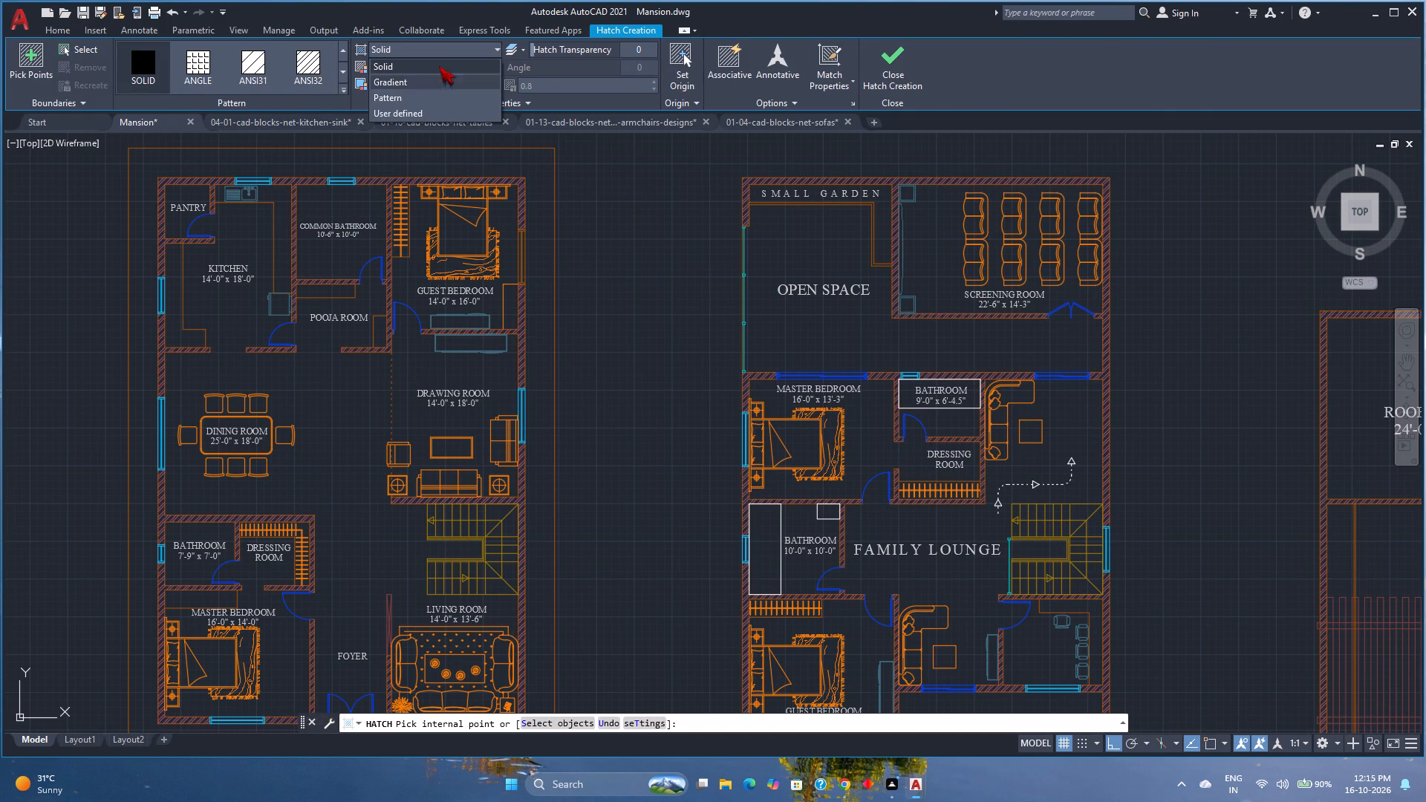
pyautogui.click(621, 194)
pyautogui.click(437, 71)
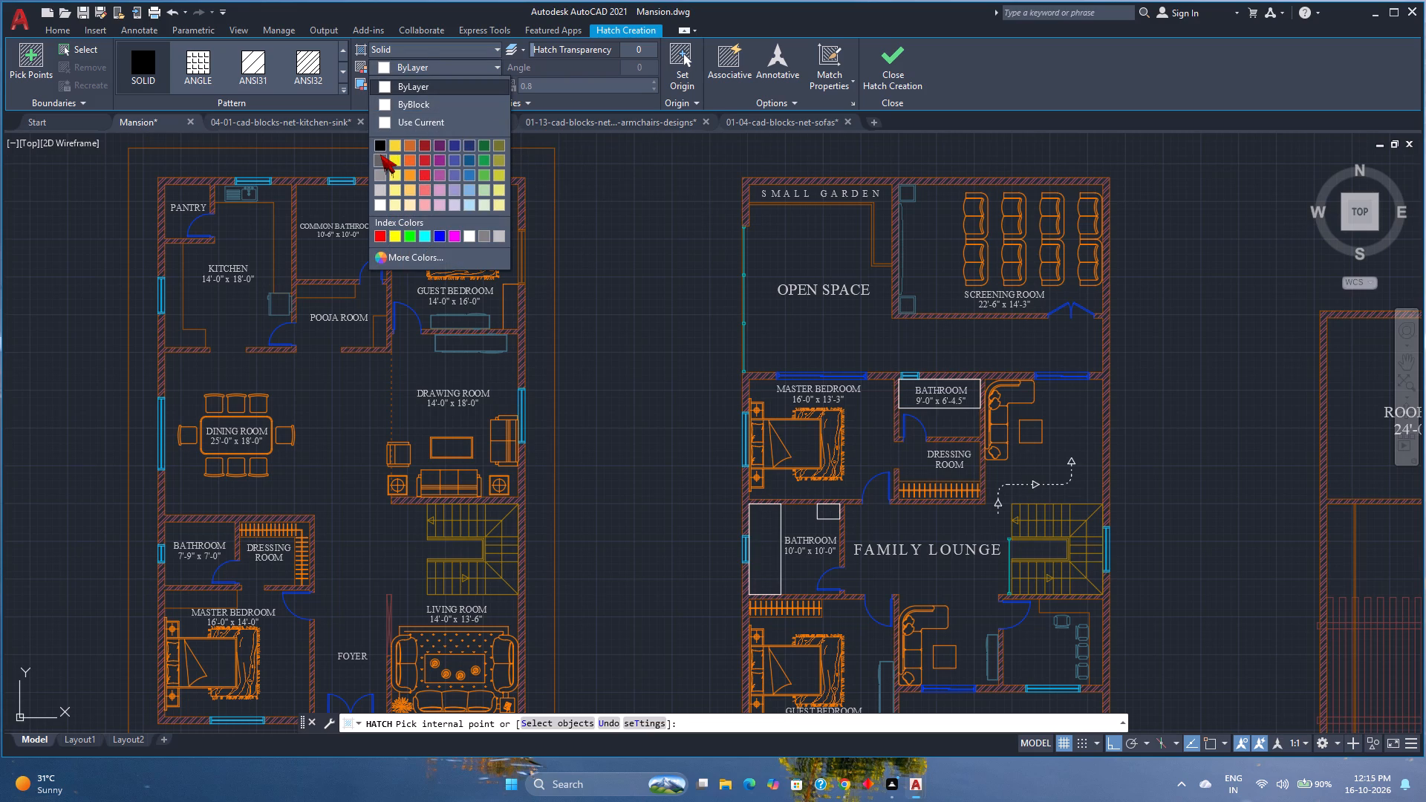
pyautogui.click(380, 154)
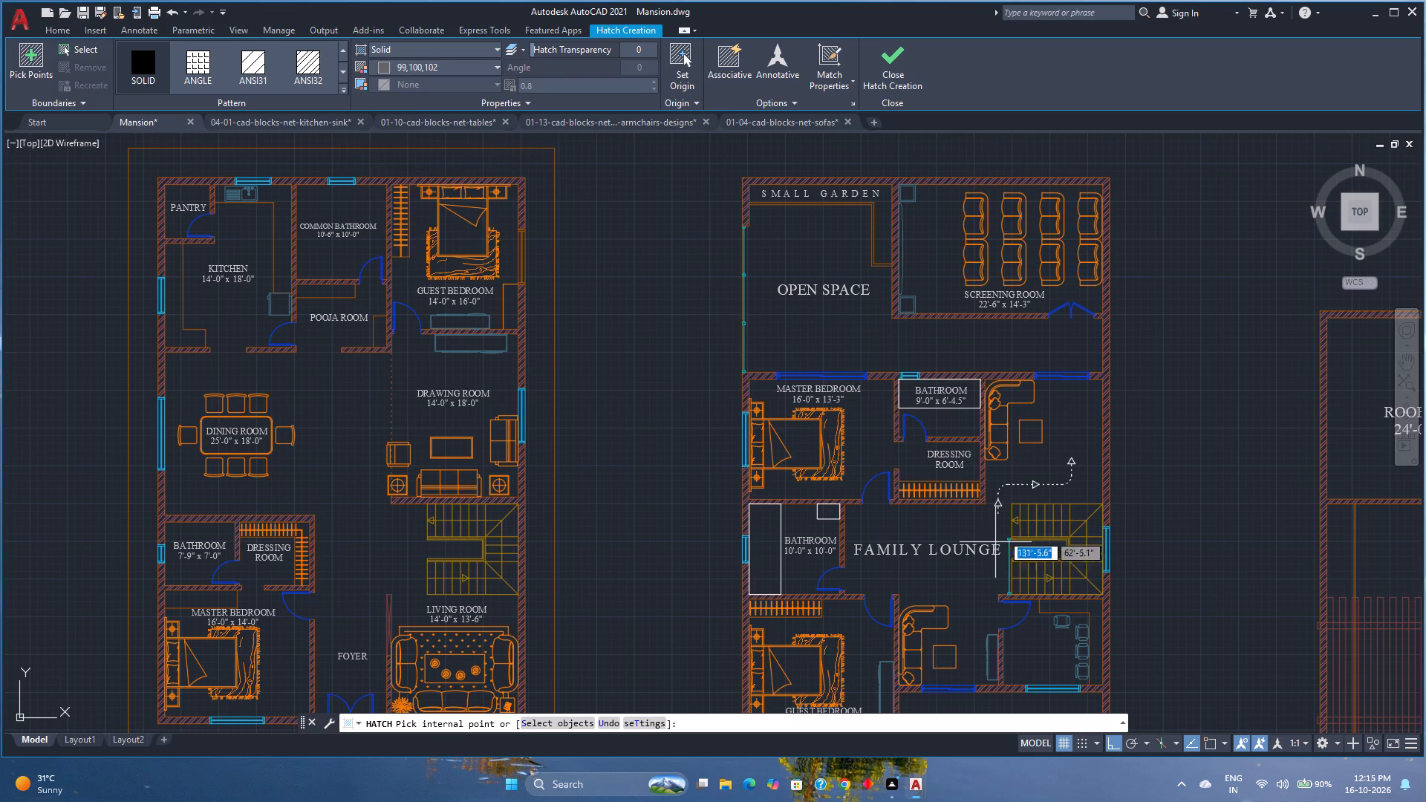
pyautogui.scroll(5, 1010, 495)
pyautogui.moveTo(1023, 497); pyautogui.dragTo(670, 473, button='middle')
pyautogui.middleClick(670, 473)
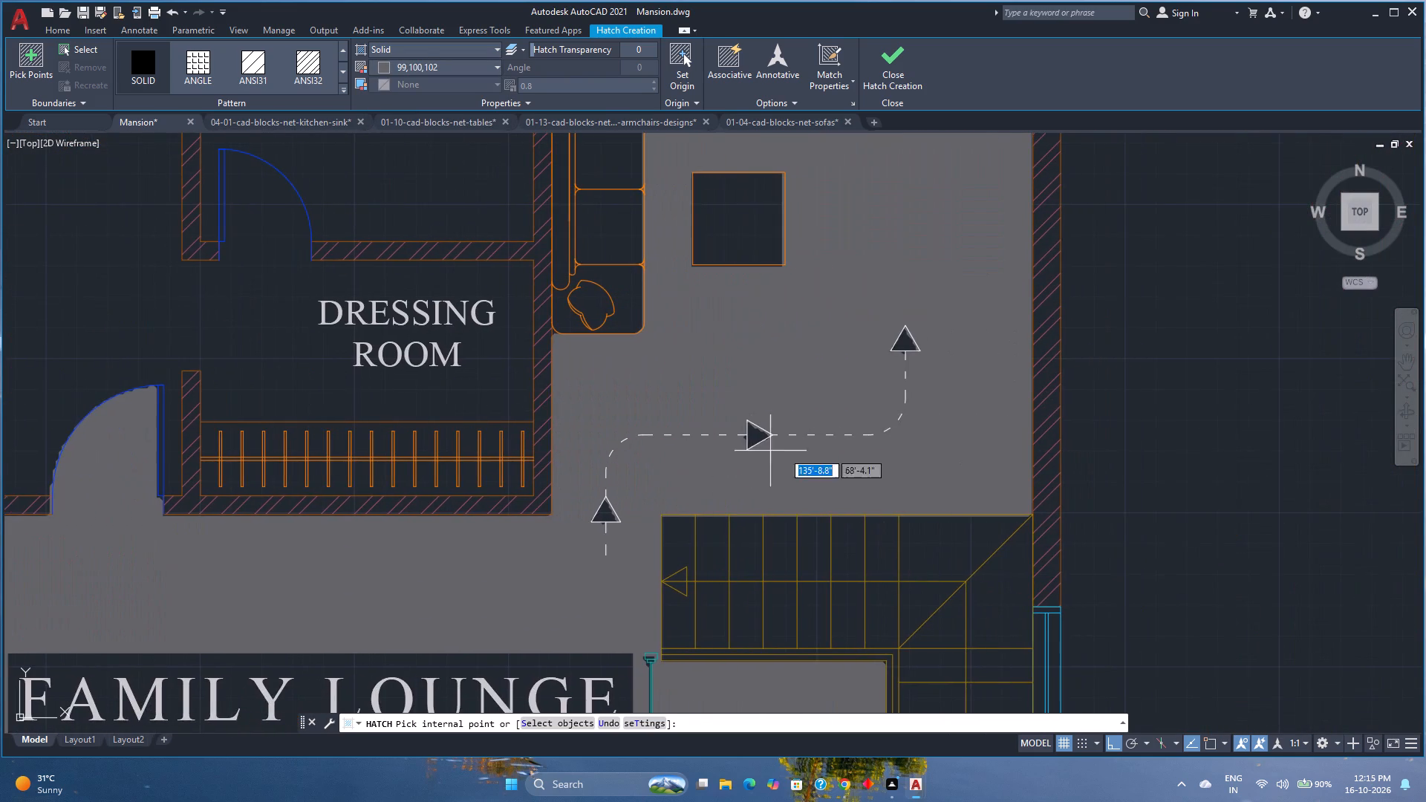
pyautogui.scroll(2, 801, 452)
pyautogui.click(688, 415)
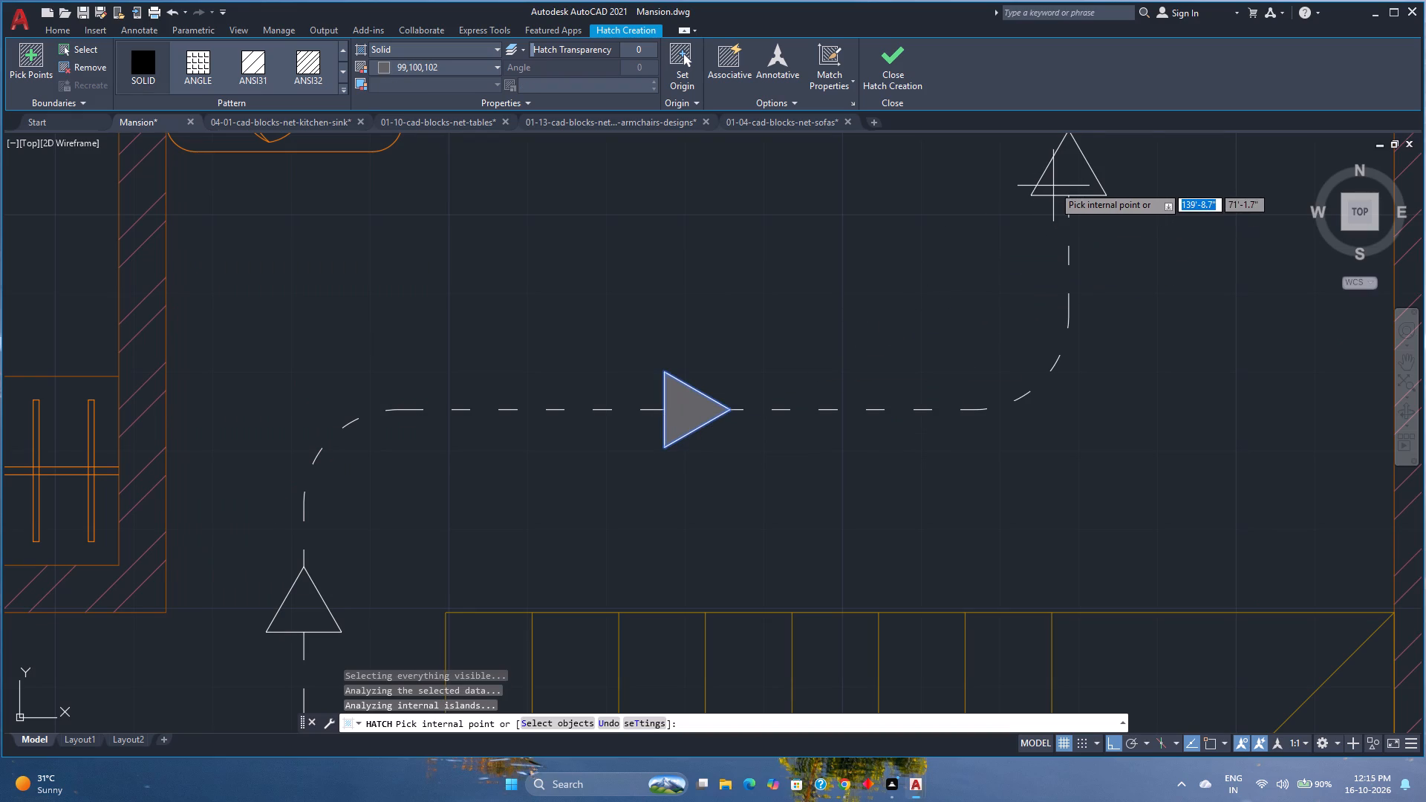
pyautogui.moveTo(1059, 186); pyautogui.dragTo(1012, 277, button='middle')
pyautogui.middleClick(1012, 277)
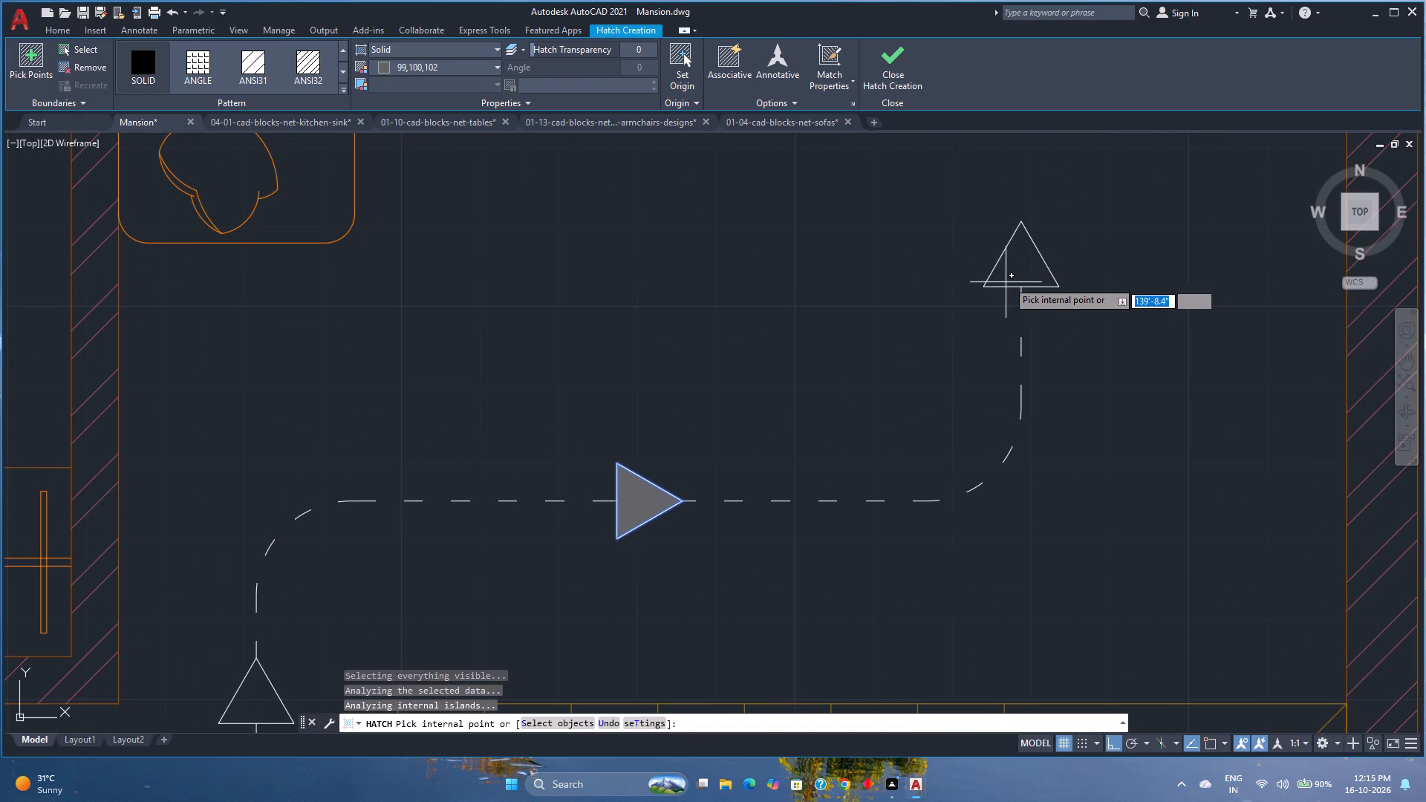
pyautogui.click(1007, 281)
pyautogui.scroll(-1, 566, 460)
pyautogui.moveTo(566, 460); pyautogui.dragTo(706, 370, button='middle')
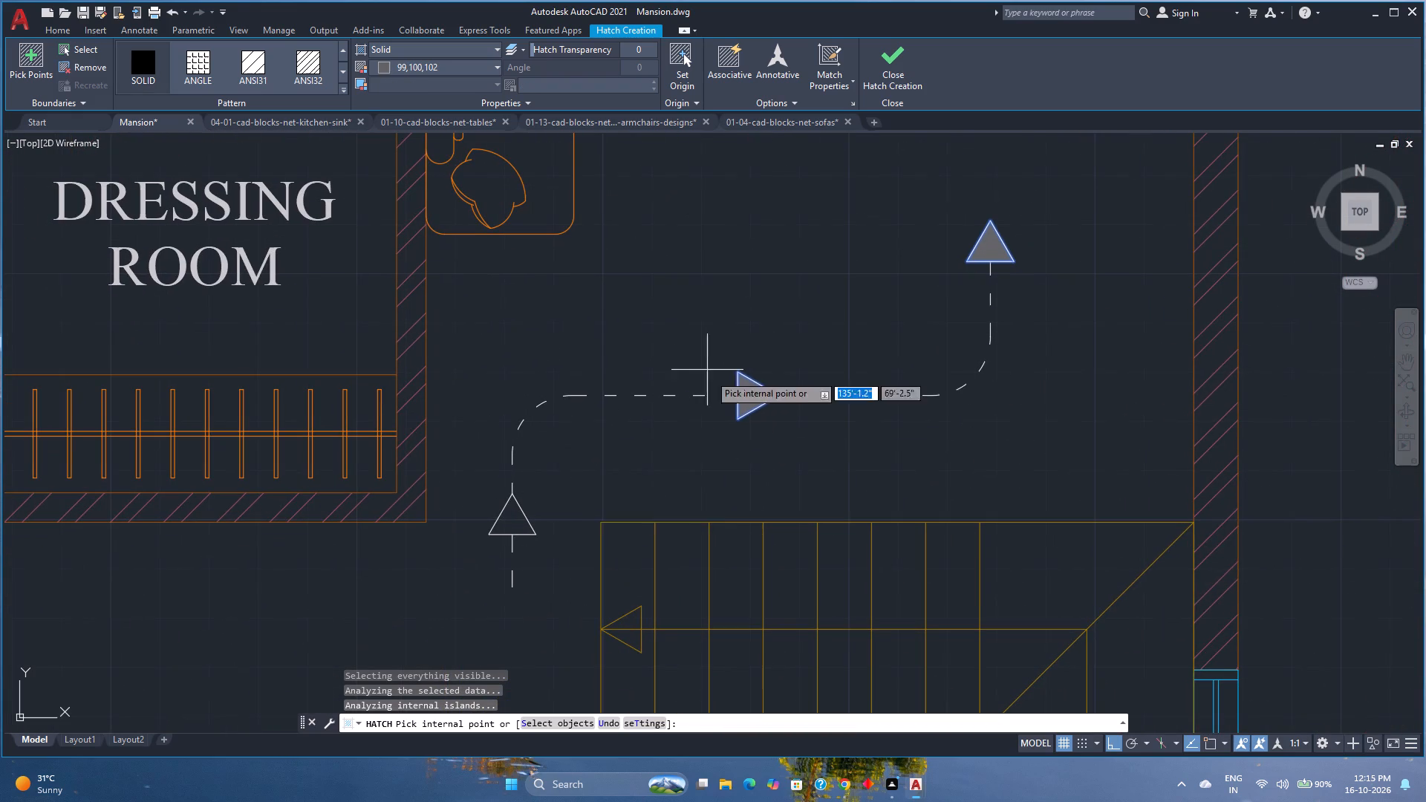
pyautogui.click(505, 528)
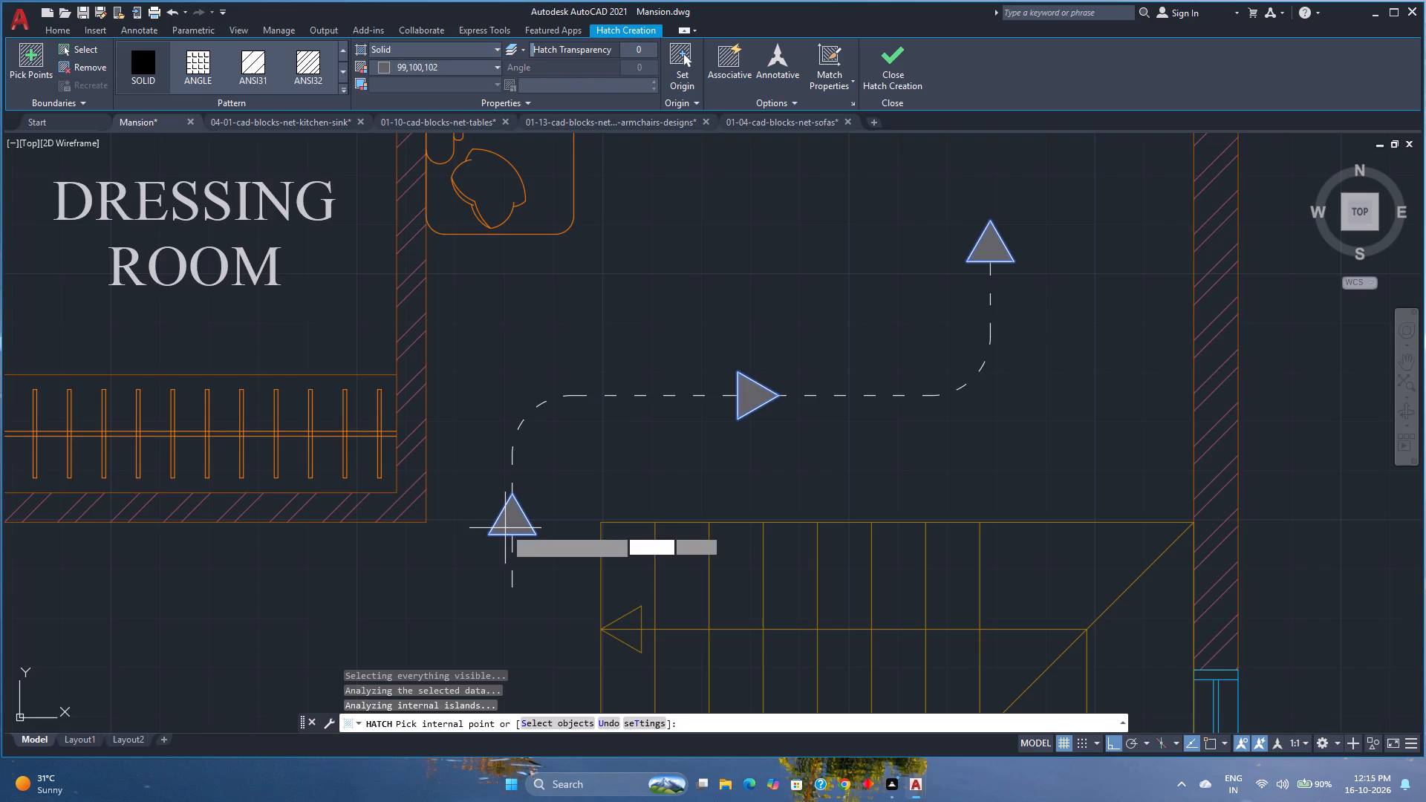
# Add the same solid grey fill to both entrance arrowheads outside the foyer's double door and finish the hatch.
pyautogui.scroll(-4, 505, 528)
pyautogui.moveTo(474, 524); pyautogui.dragTo(743, 272, button='middle')
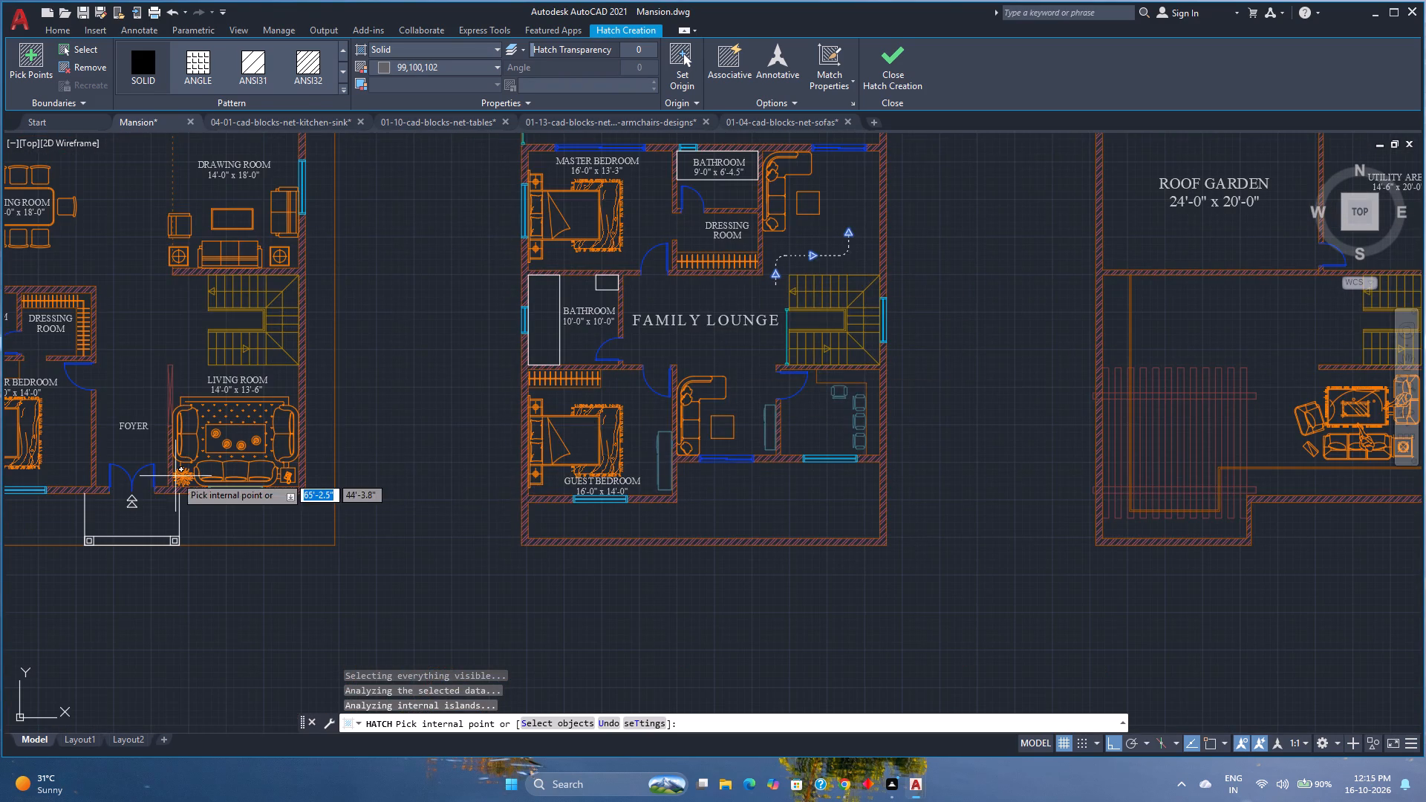
pyautogui.scroll(5, 135, 506)
pyautogui.scroll(-3, 135, 499)
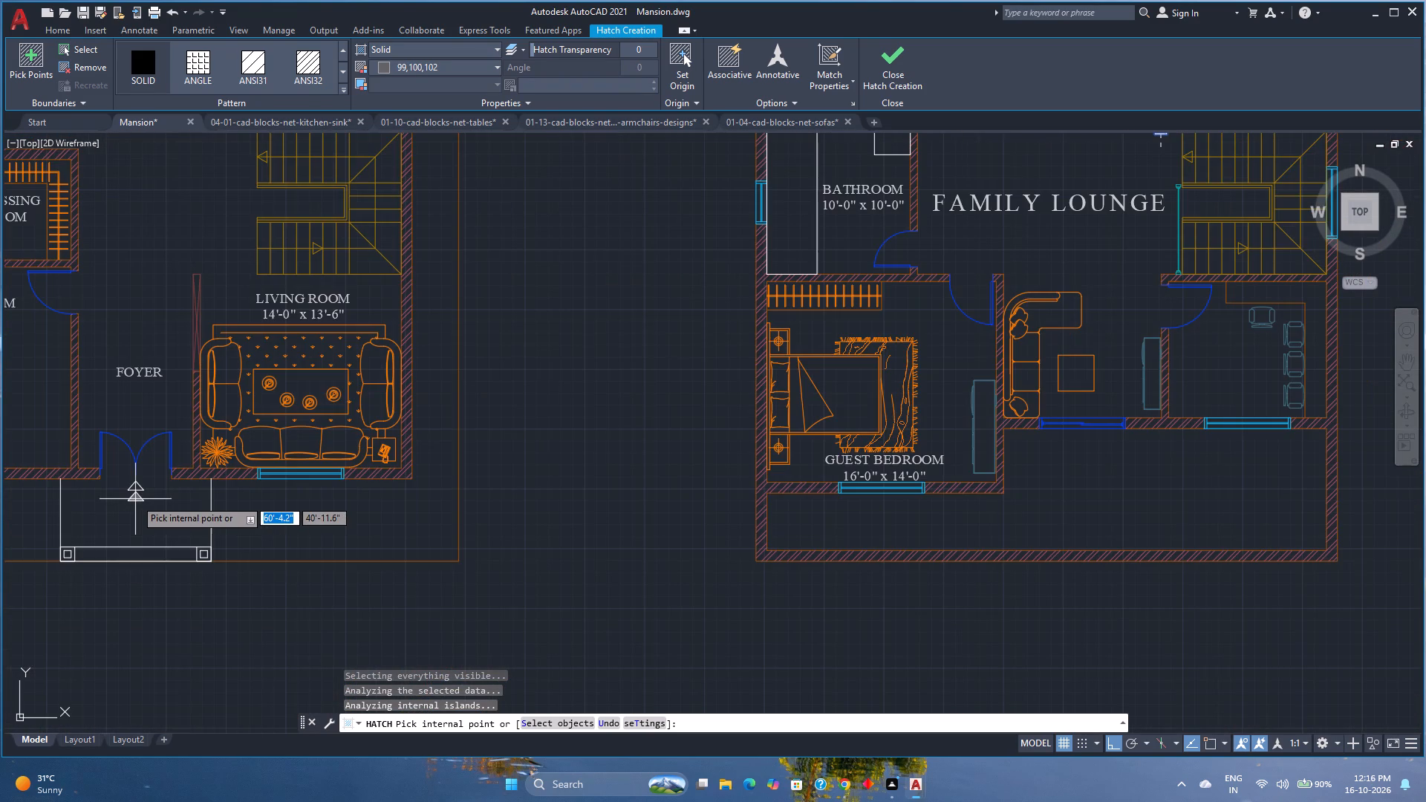
pyautogui.scroll(-1, 135, 499)
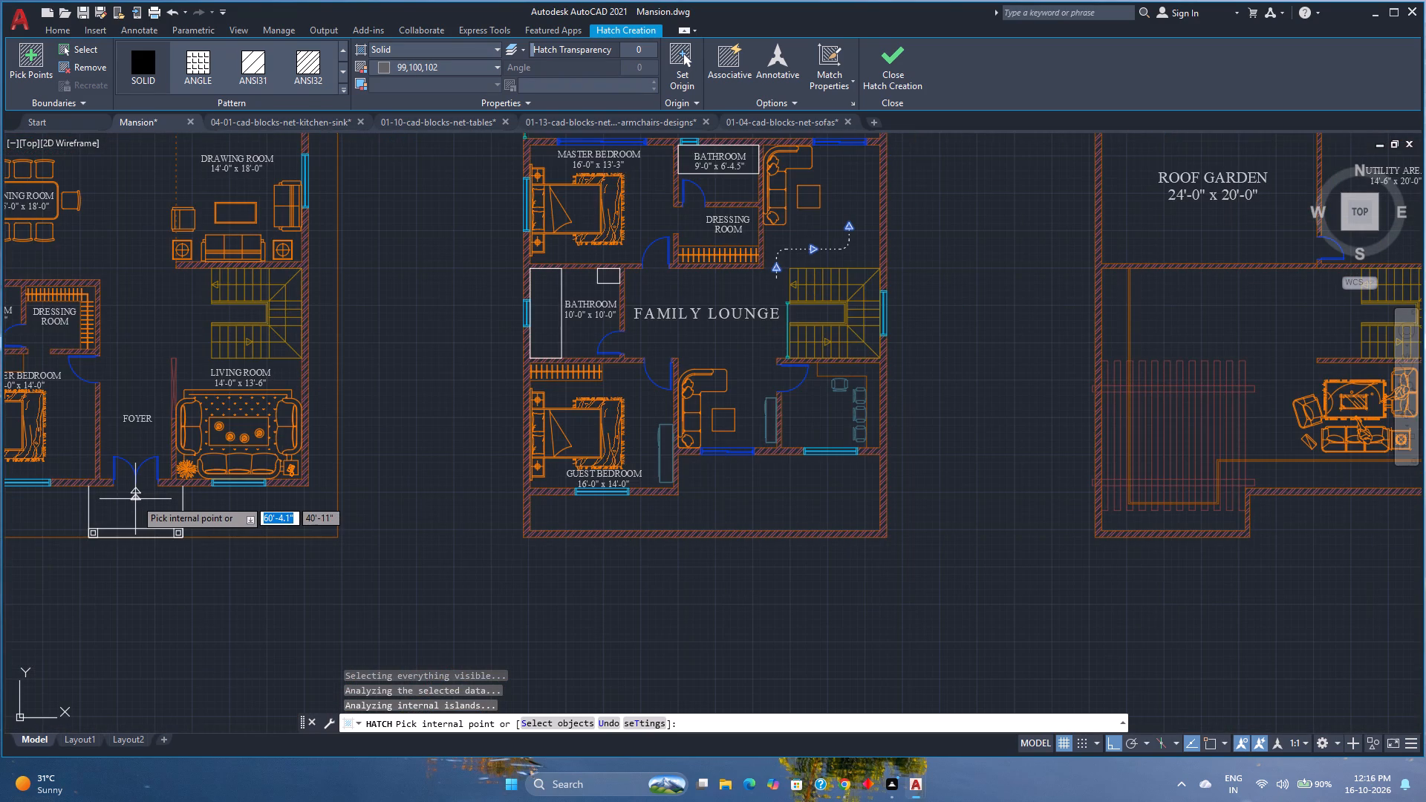
pyautogui.click(135, 499)
pyautogui.scroll(1, 135, 499)
pyautogui.moveTo(158, 509); pyautogui.dragTo(180, 560, button='middle')
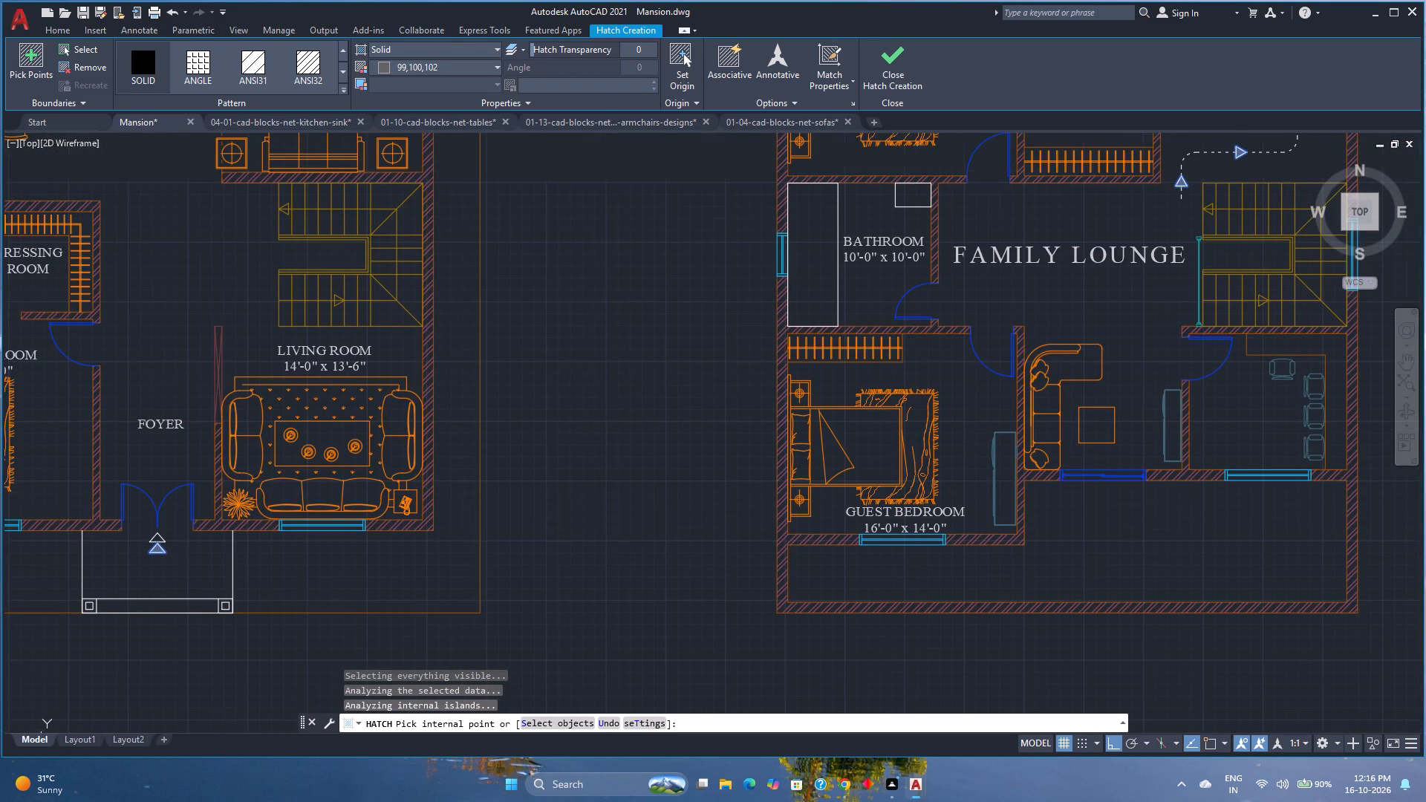
pyautogui.moveTo(178, 560); pyautogui.dragTo(134, 590, button='middle')
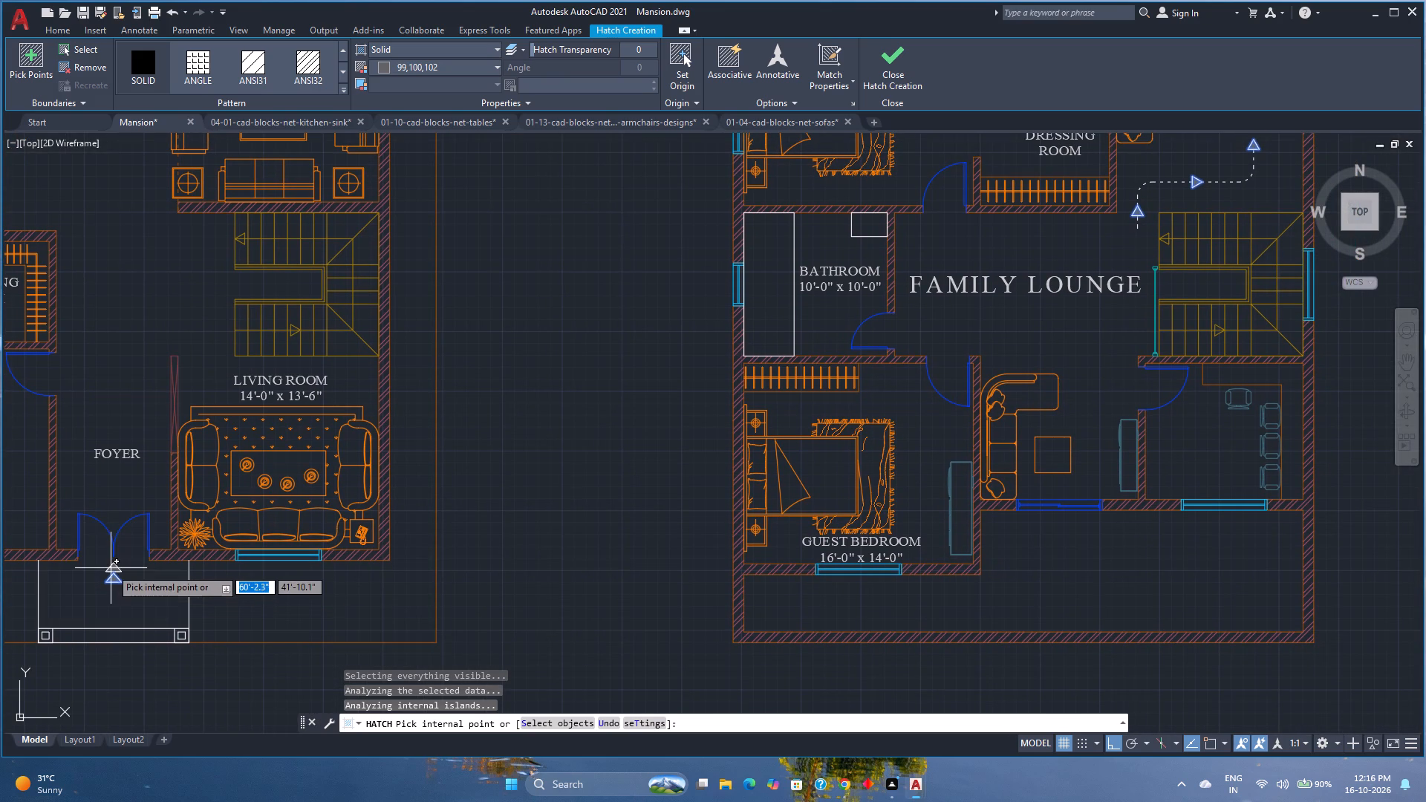
pyautogui.click(111, 568)
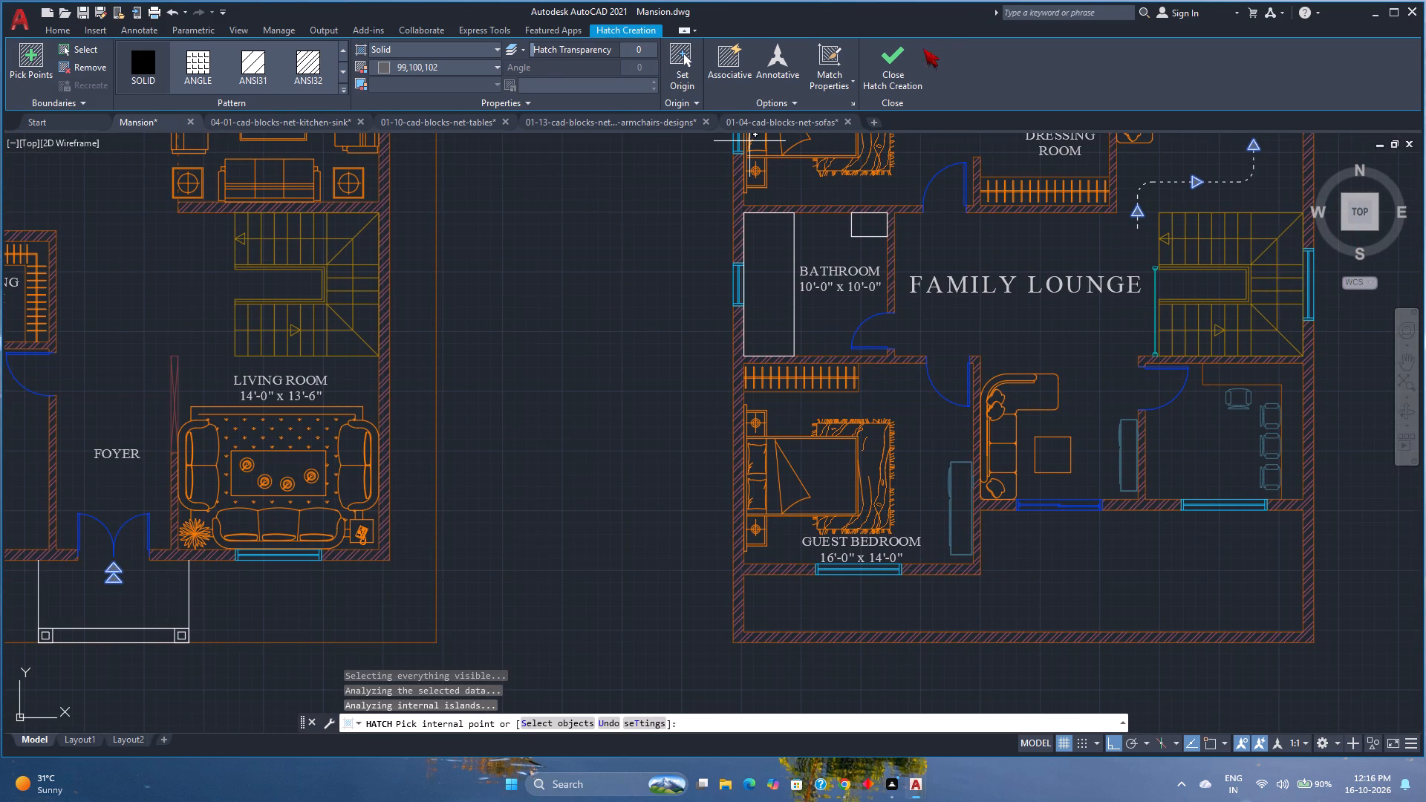
pyautogui.click(905, 56)
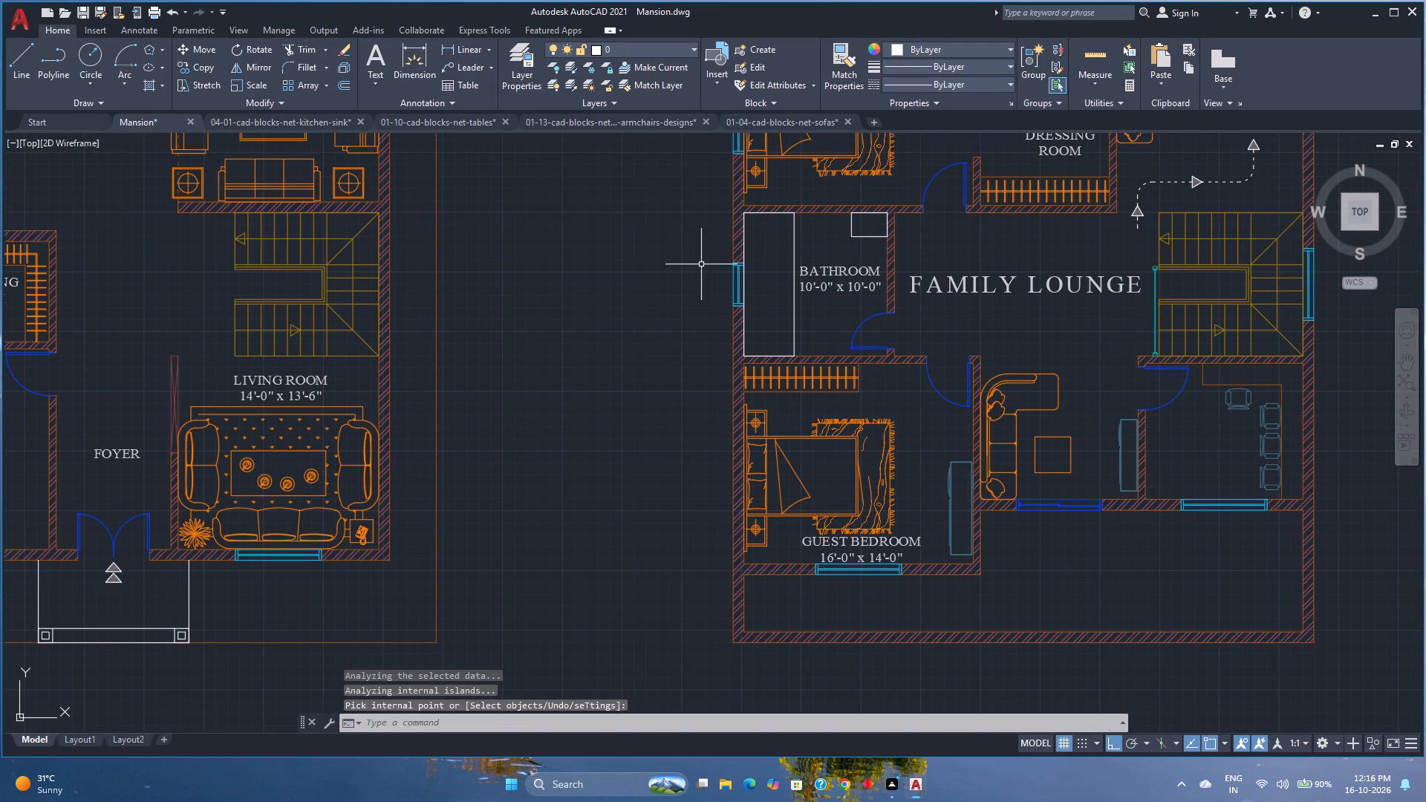
# Save the Mansion drawing.
pyautogui.scroll(-1, 701, 264)
pyautogui.moveTo(700, 264); pyautogui.dragTo(426, 479, button='middle')
pyautogui.moveTo(460, 450); pyautogui.dragTo(470, 434, button='middle')
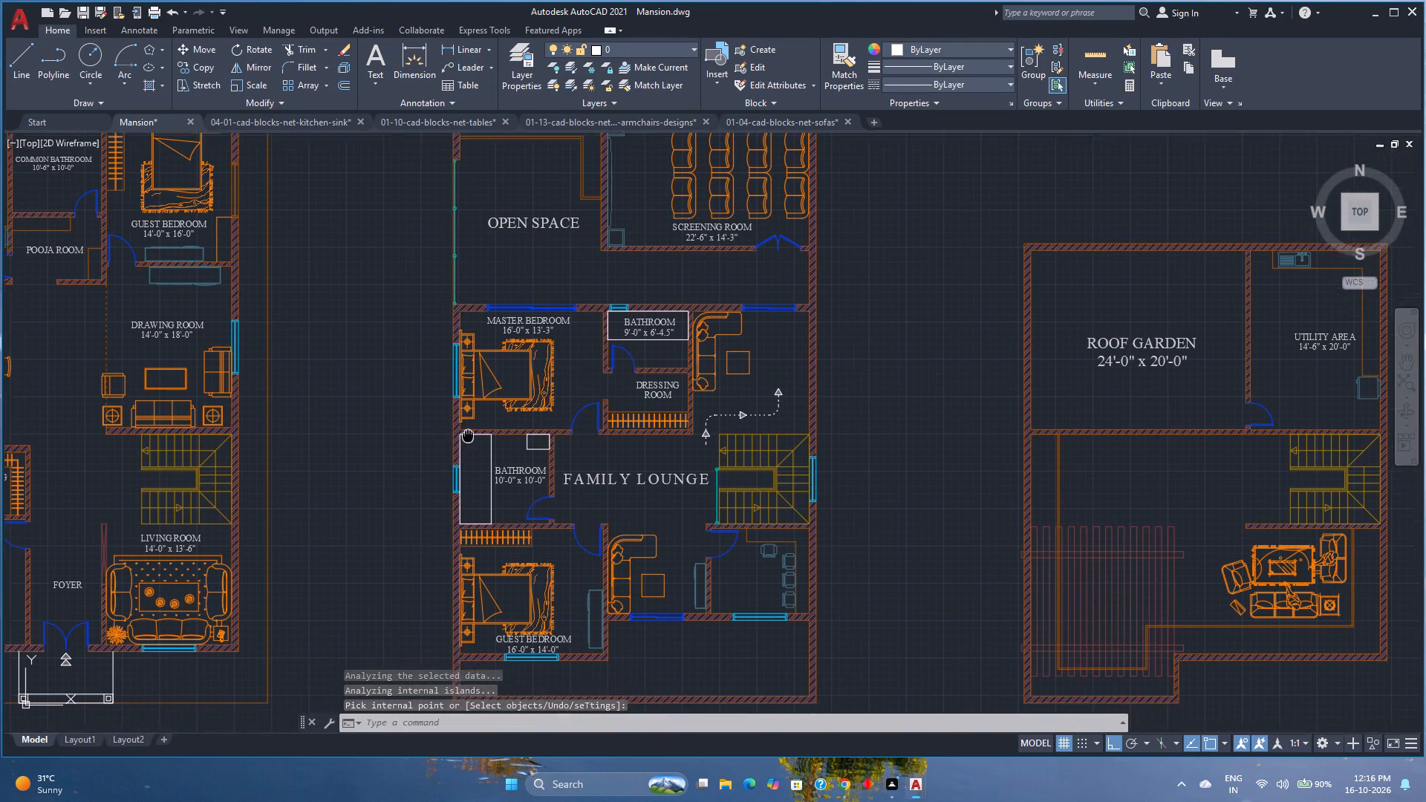
pyautogui.moveTo(470, 434); pyautogui.dragTo(524, 438, button='middle')
pyautogui.scroll(-1, 434, 434)
pyautogui.moveTo(432, 434); pyautogui.dragTo(457, 421, button='middle')
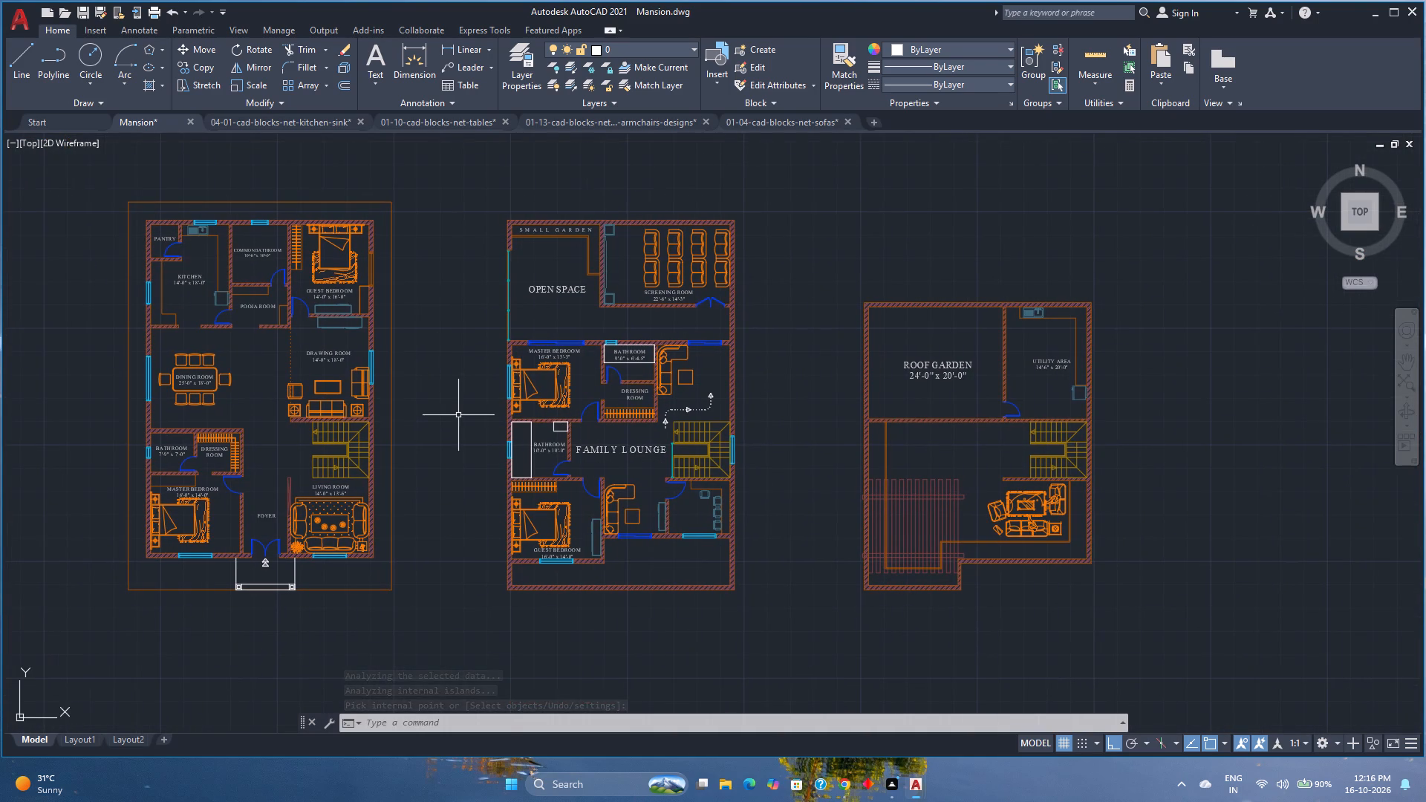
pyautogui.hotkey('ctrl', 's')
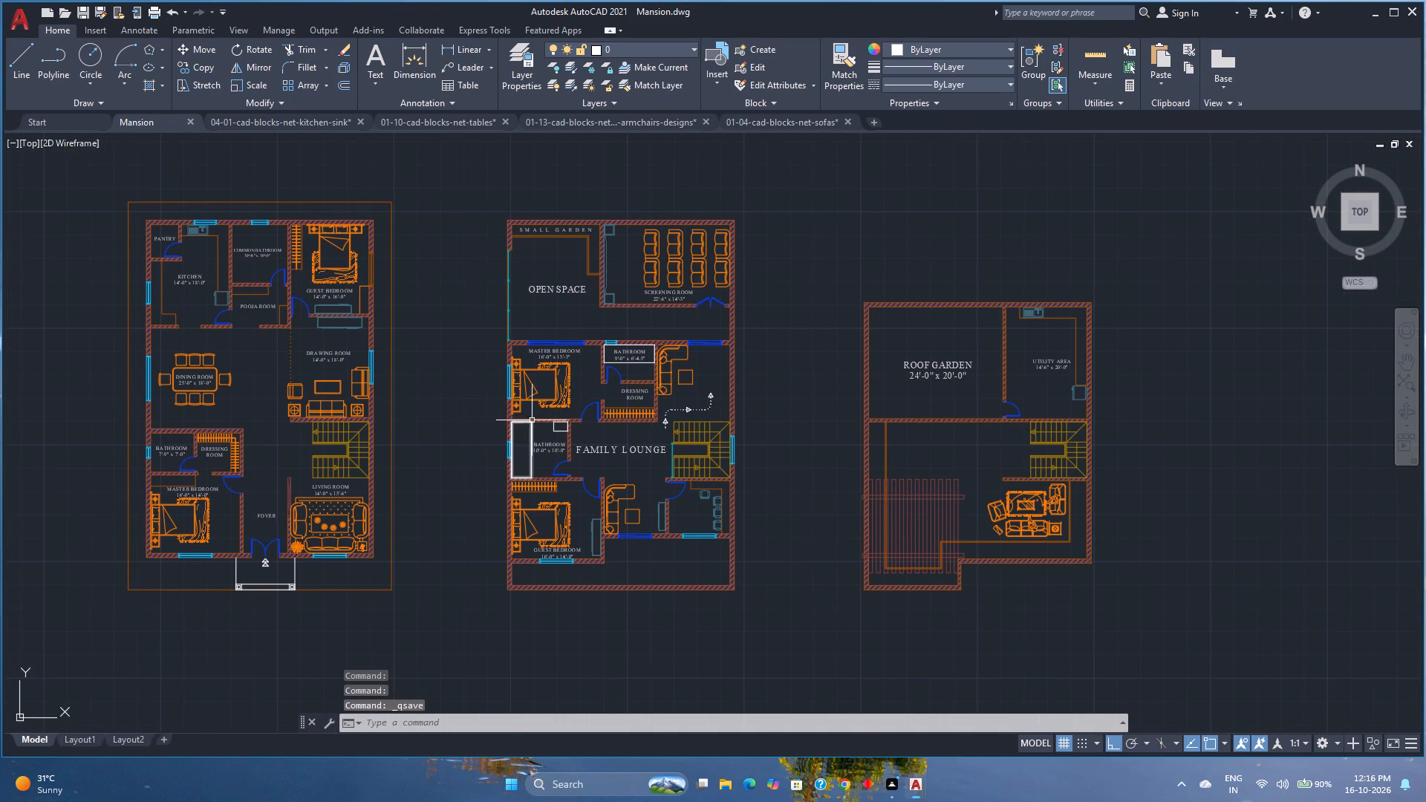
# Measure the outer boundary around the foyer plan and its distance from the front wall with quick measure.
pyautogui.scroll(1, 538, 420)
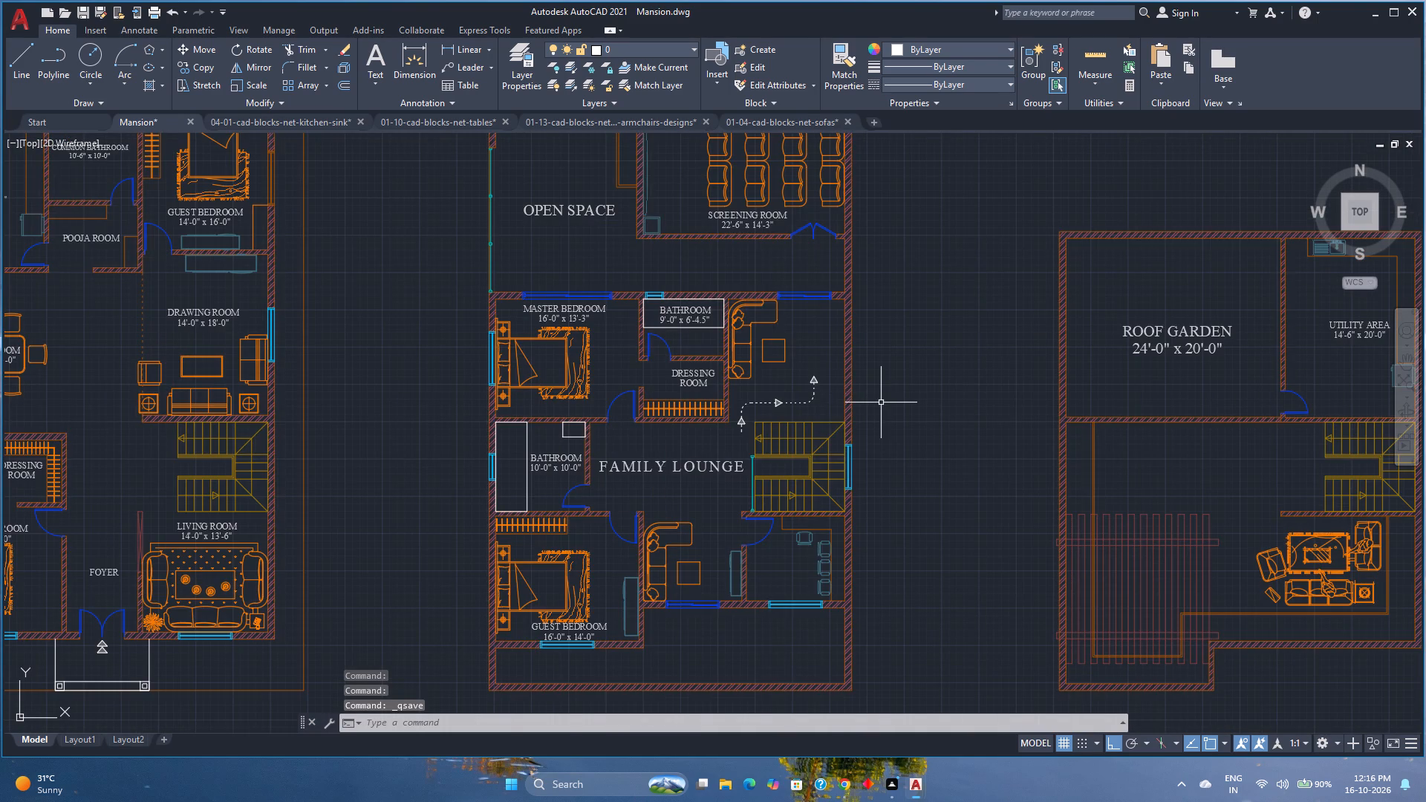
pyautogui.scroll(-2, 881, 402)
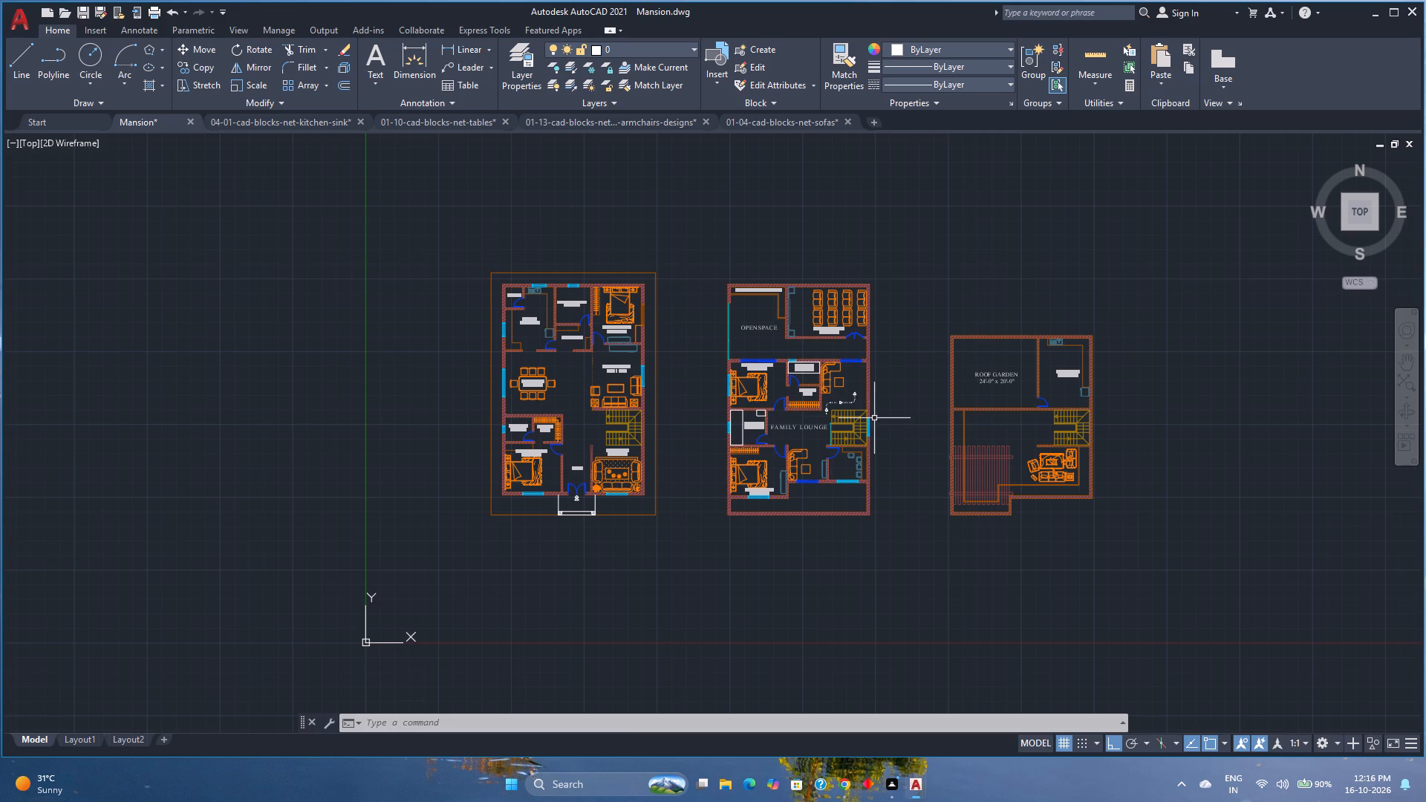
pyautogui.scroll(-2, 590, 377)
pyautogui.scroll(3, 590, 377)
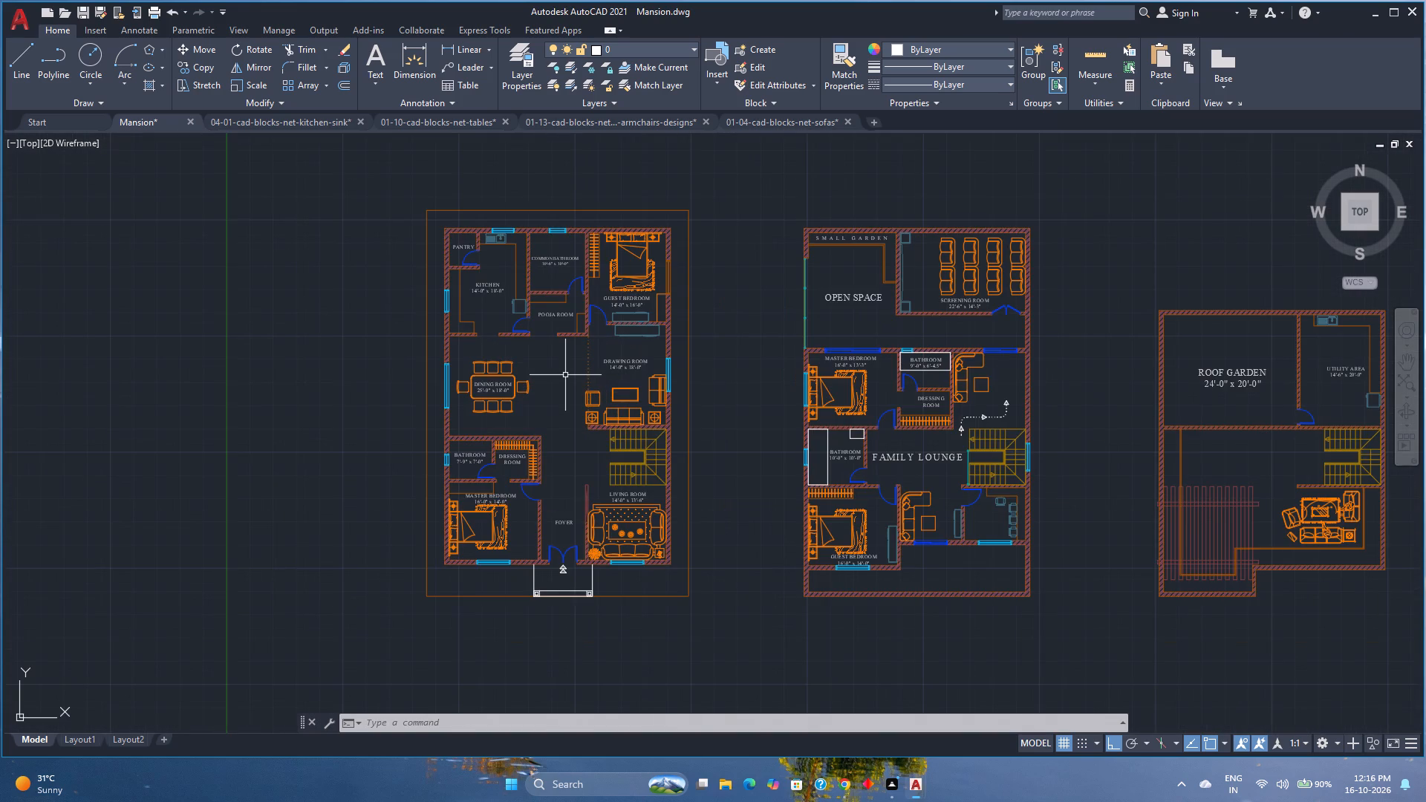
pyautogui.scroll(2, 505, 598)
pyautogui.moveTo(505, 598); pyautogui.dragTo(561, 564, button='middle')
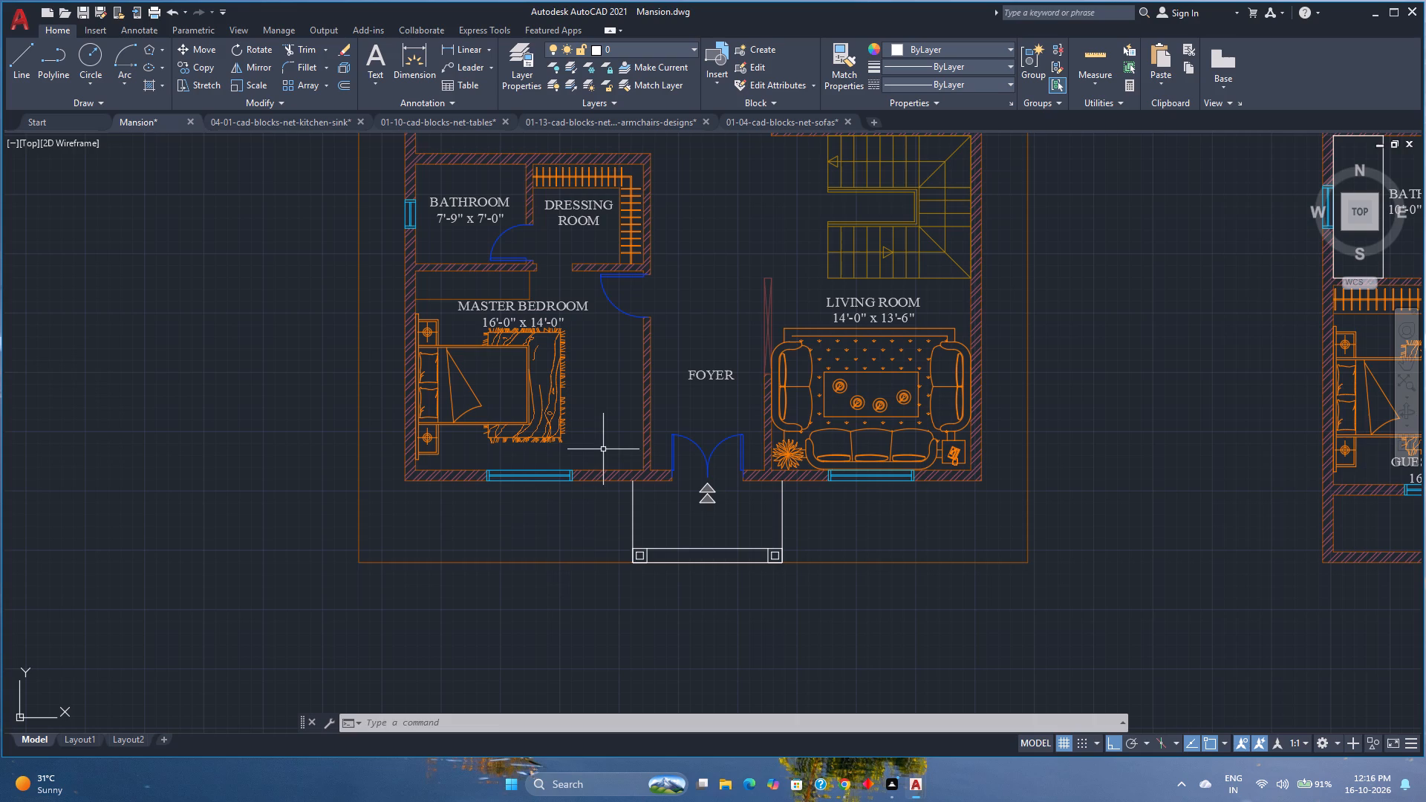
pyautogui.click(1098, 69)
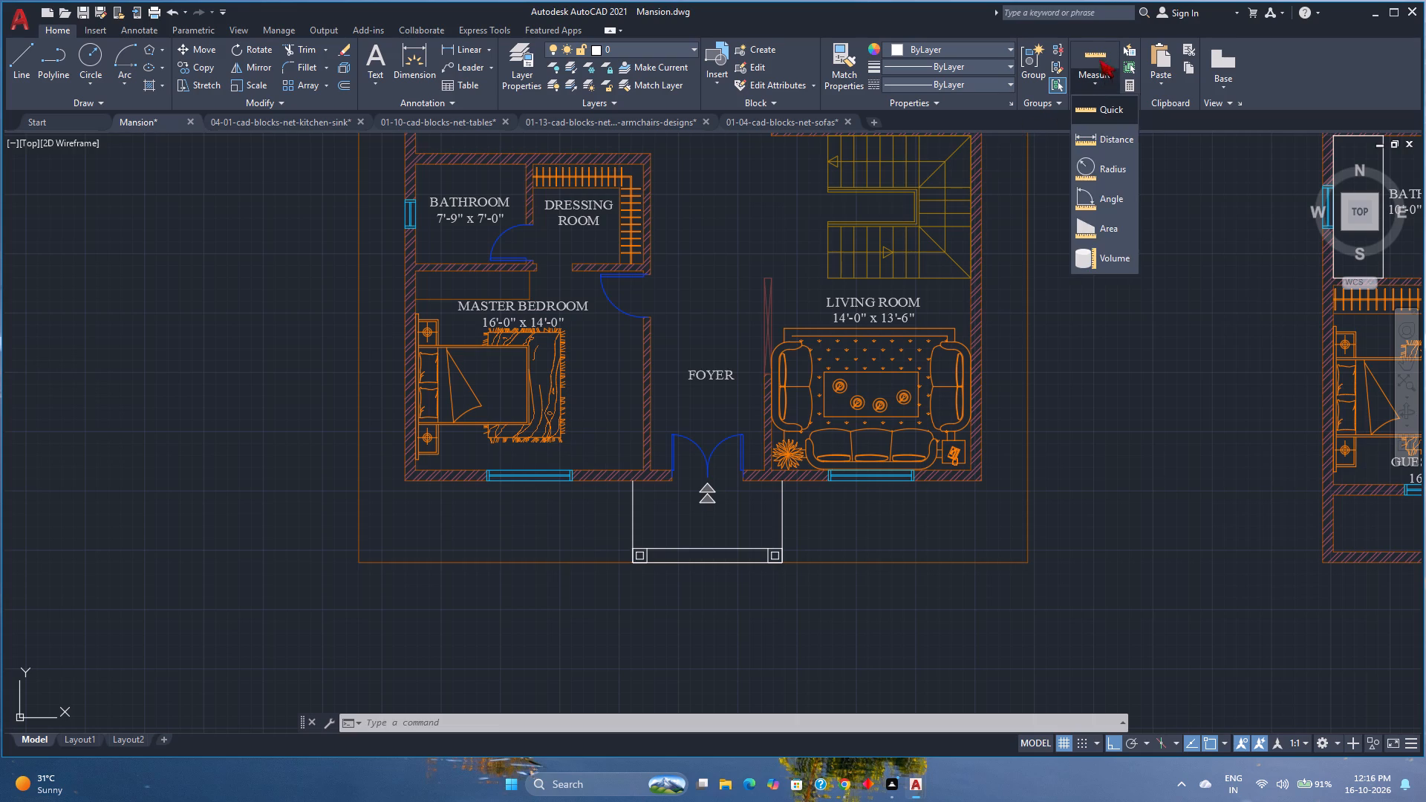
pyautogui.click(1099, 50)
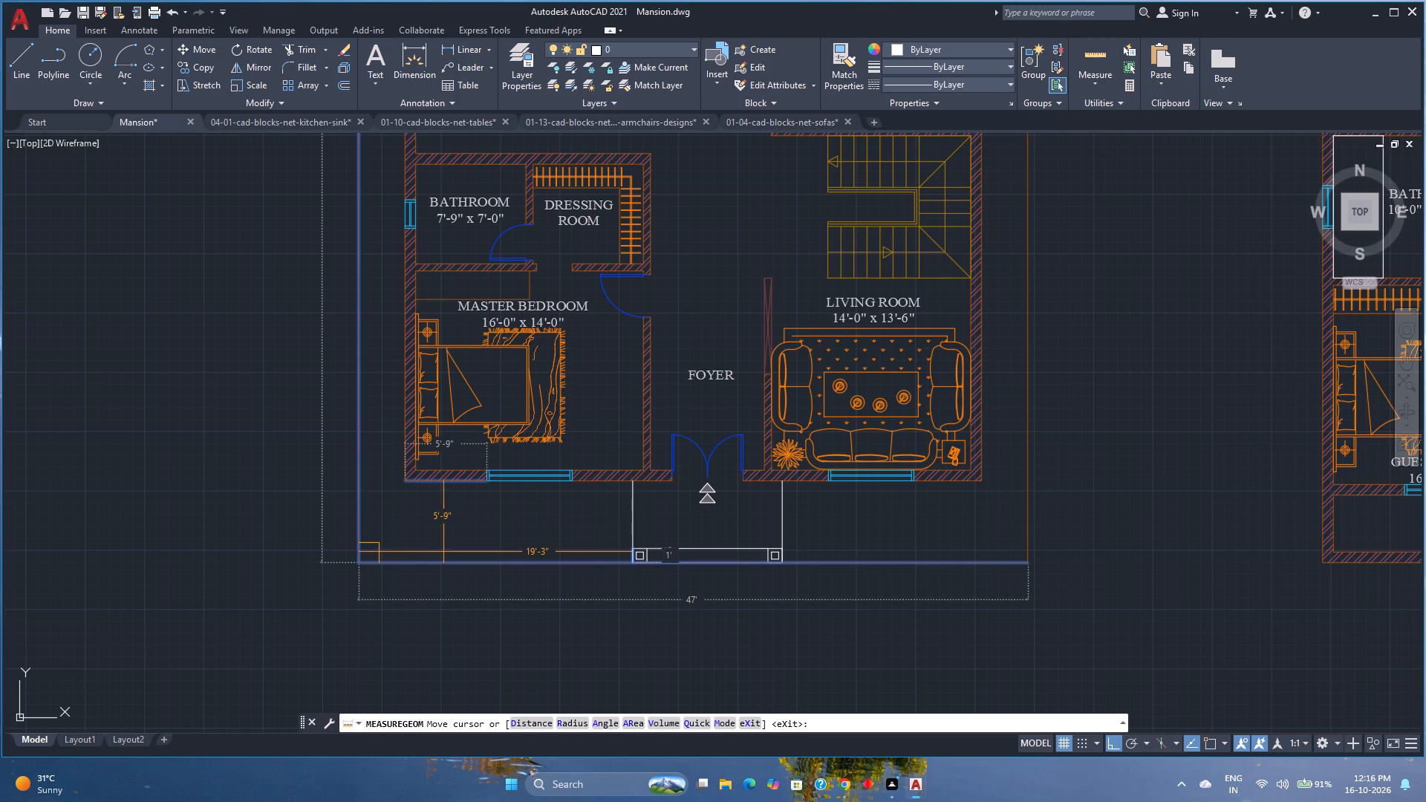
pyautogui.scroll(-1, 910, 550)
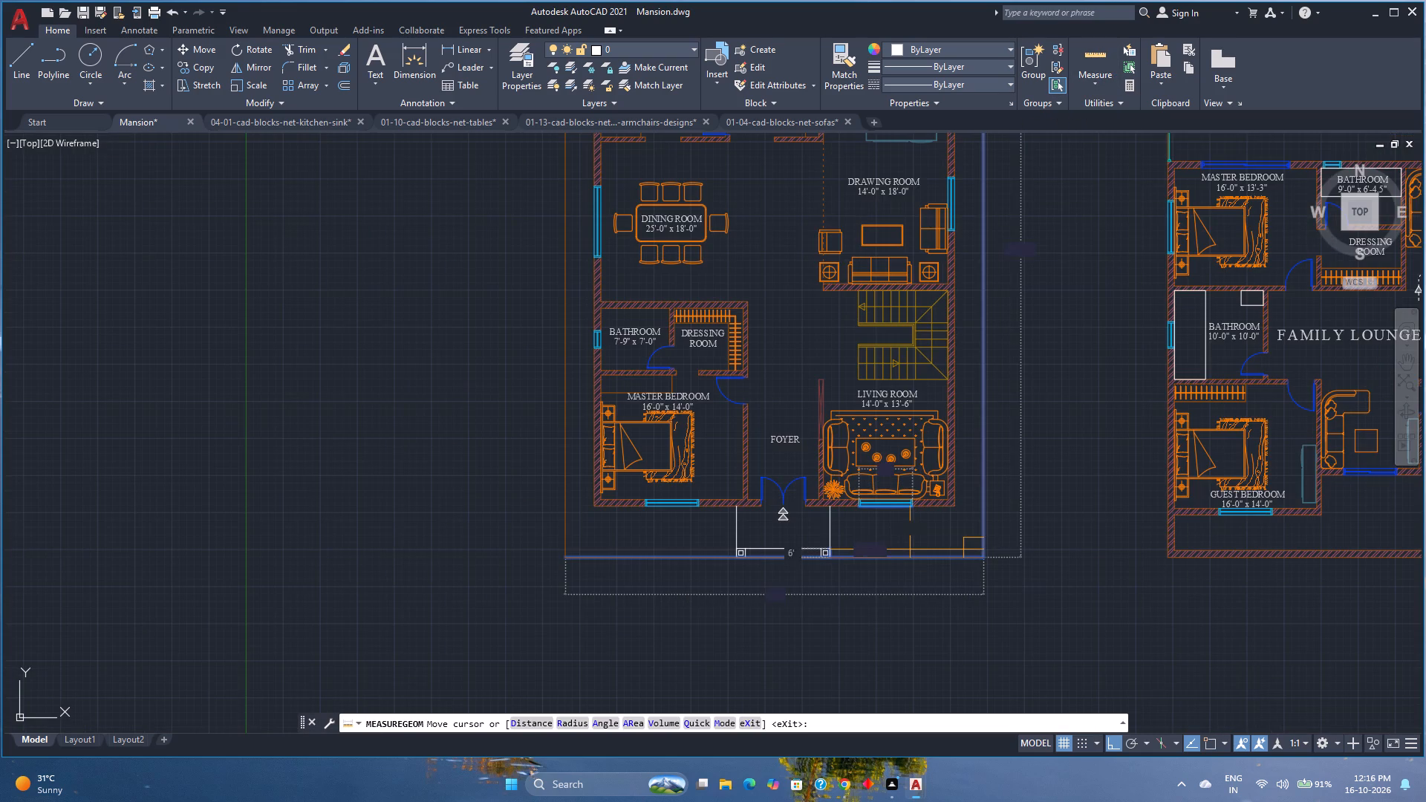
pyautogui.moveTo(910, 544); pyautogui.dragTo(668, 542, button='middle')
pyautogui.scroll(-1, 668, 542)
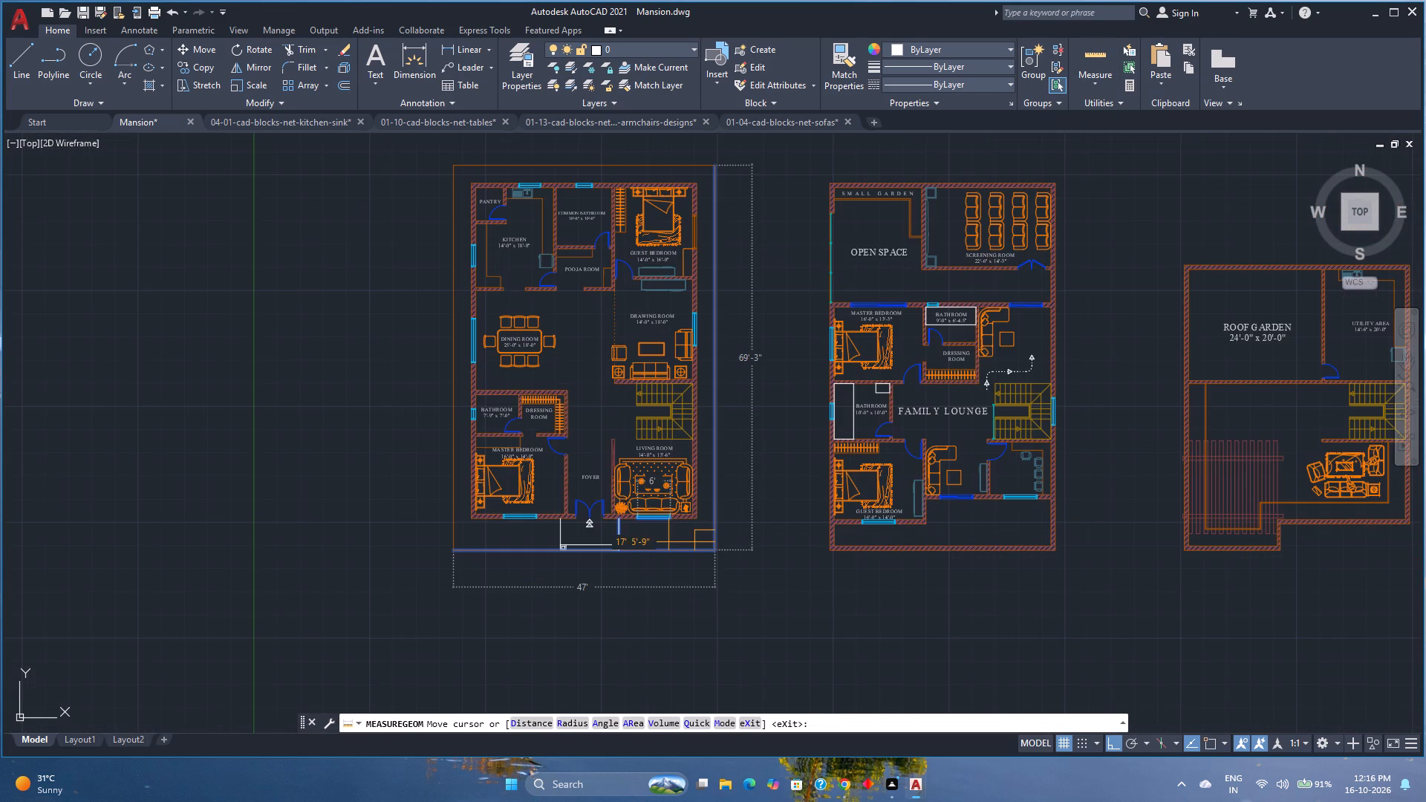
pyautogui.scroll(1, 668, 542)
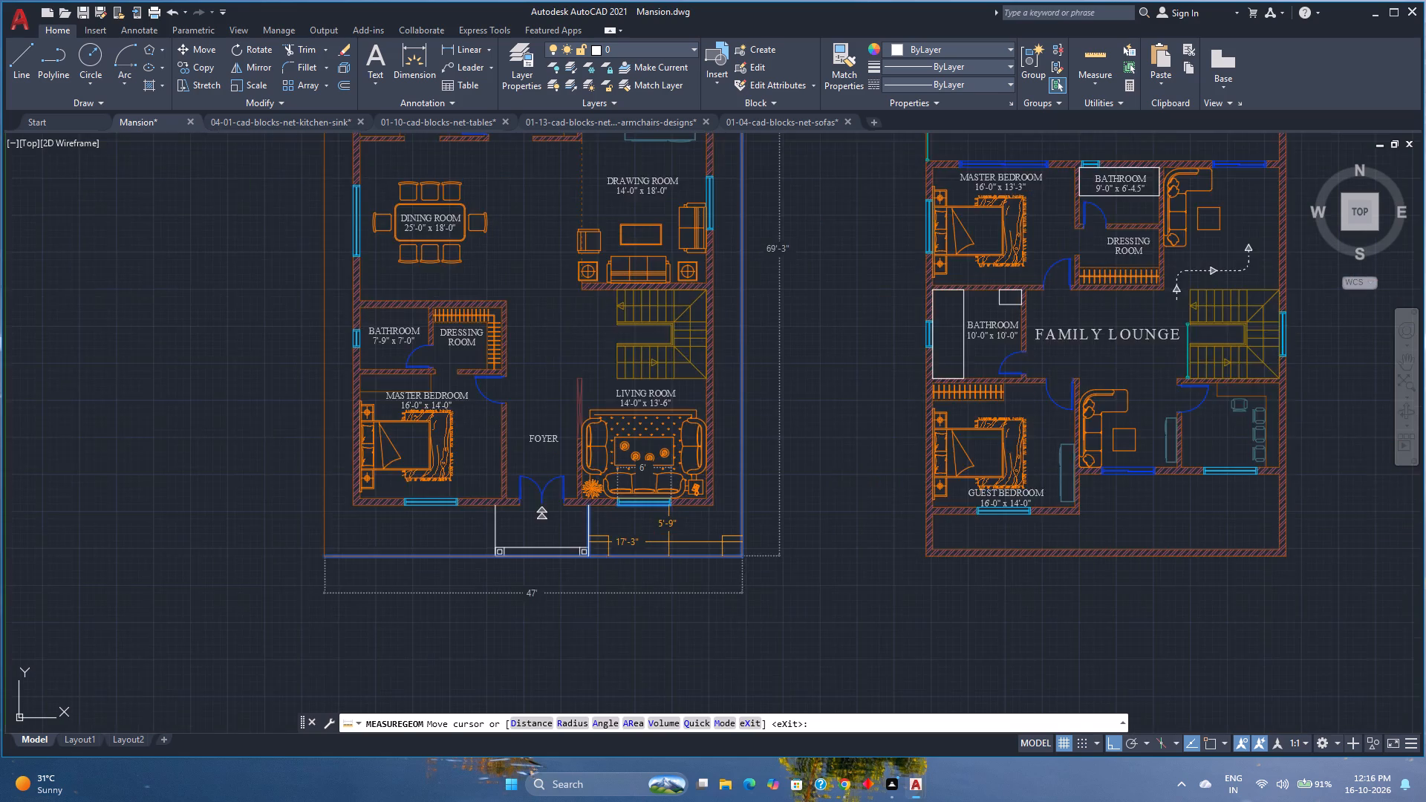
pyautogui.scroll(1, 668, 542)
pyautogui.scroll(-2, 668, 541)
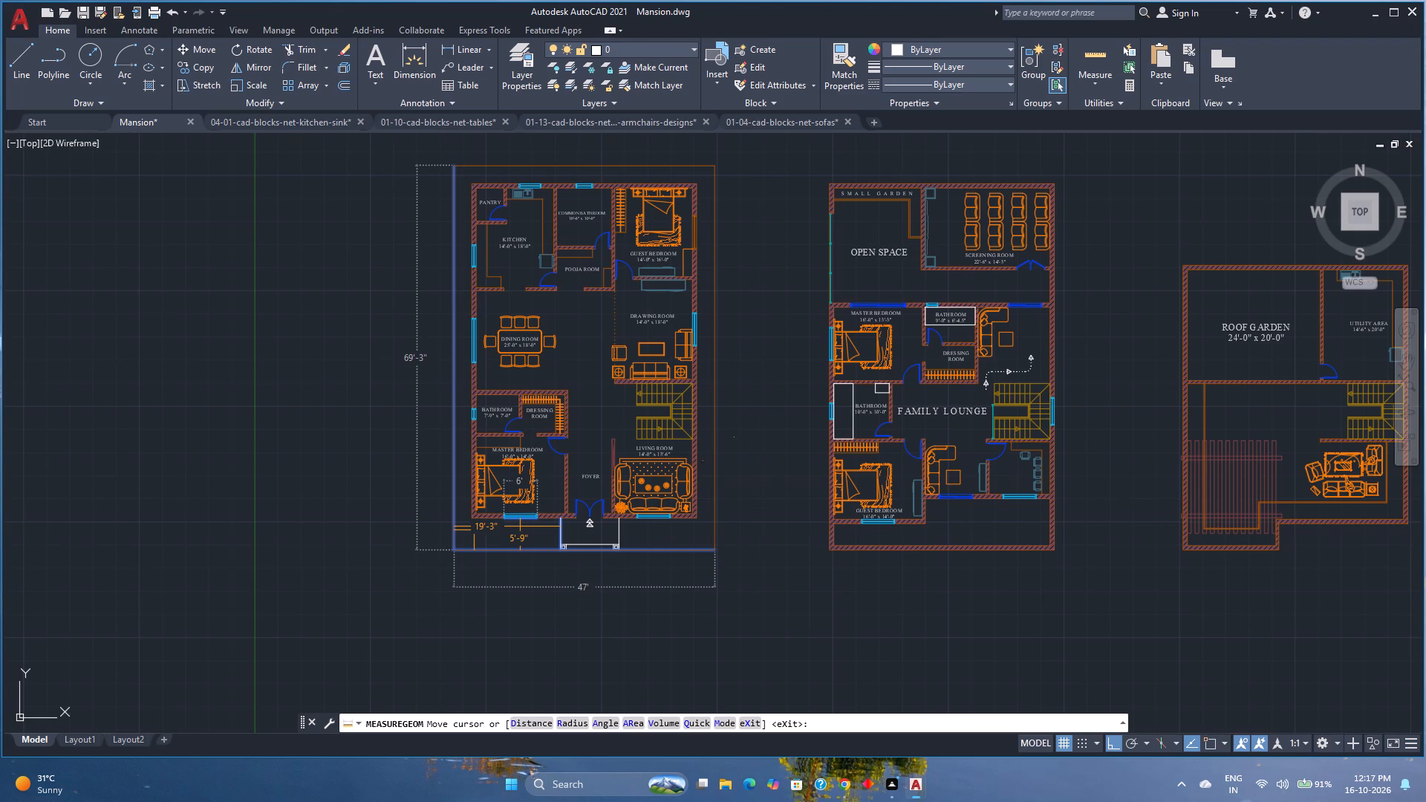
pyautogui.press('Escape')
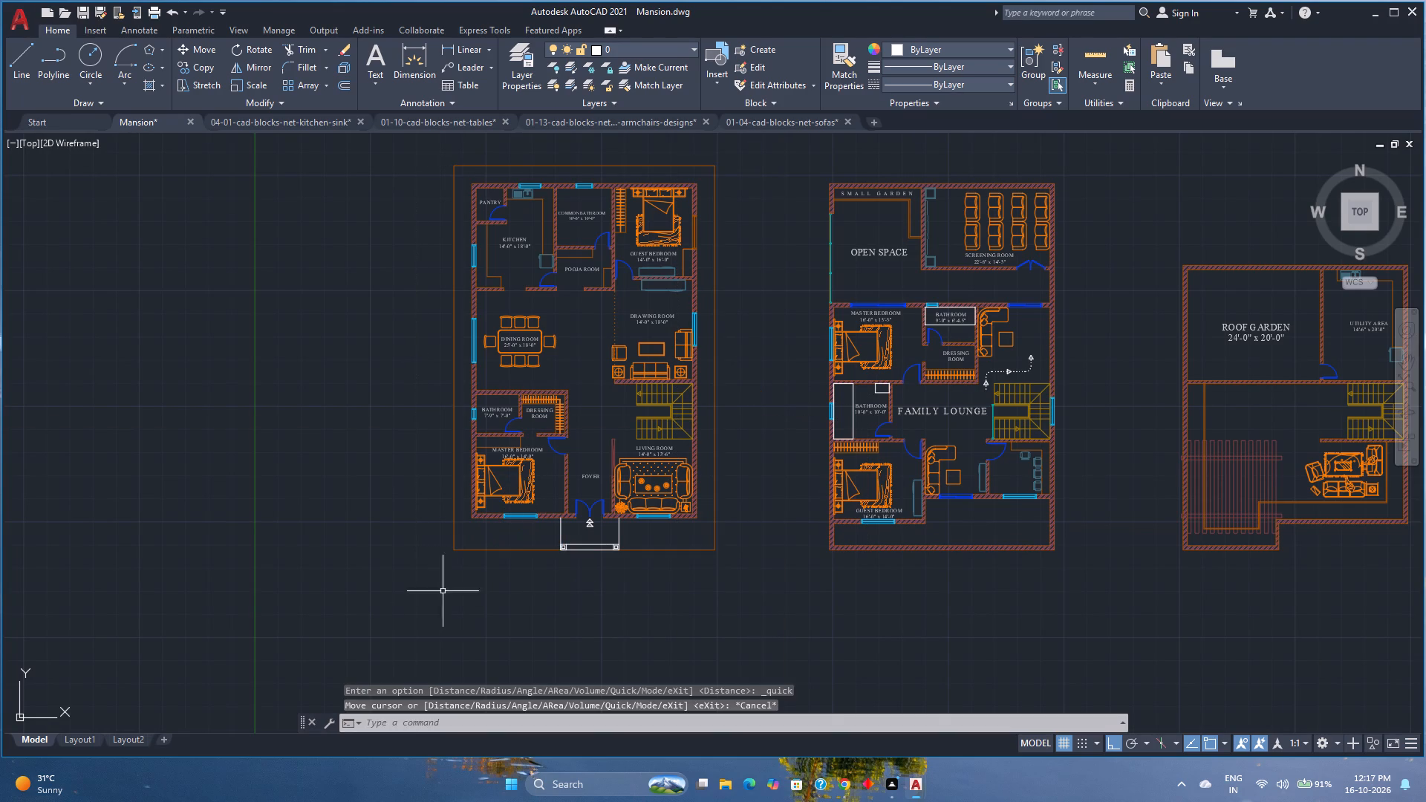
# Move the front boundary line of the foyer plan 2'3" outward, away from the front wall.
pyautogui.click(489, 548)
pyautogui.press('m')
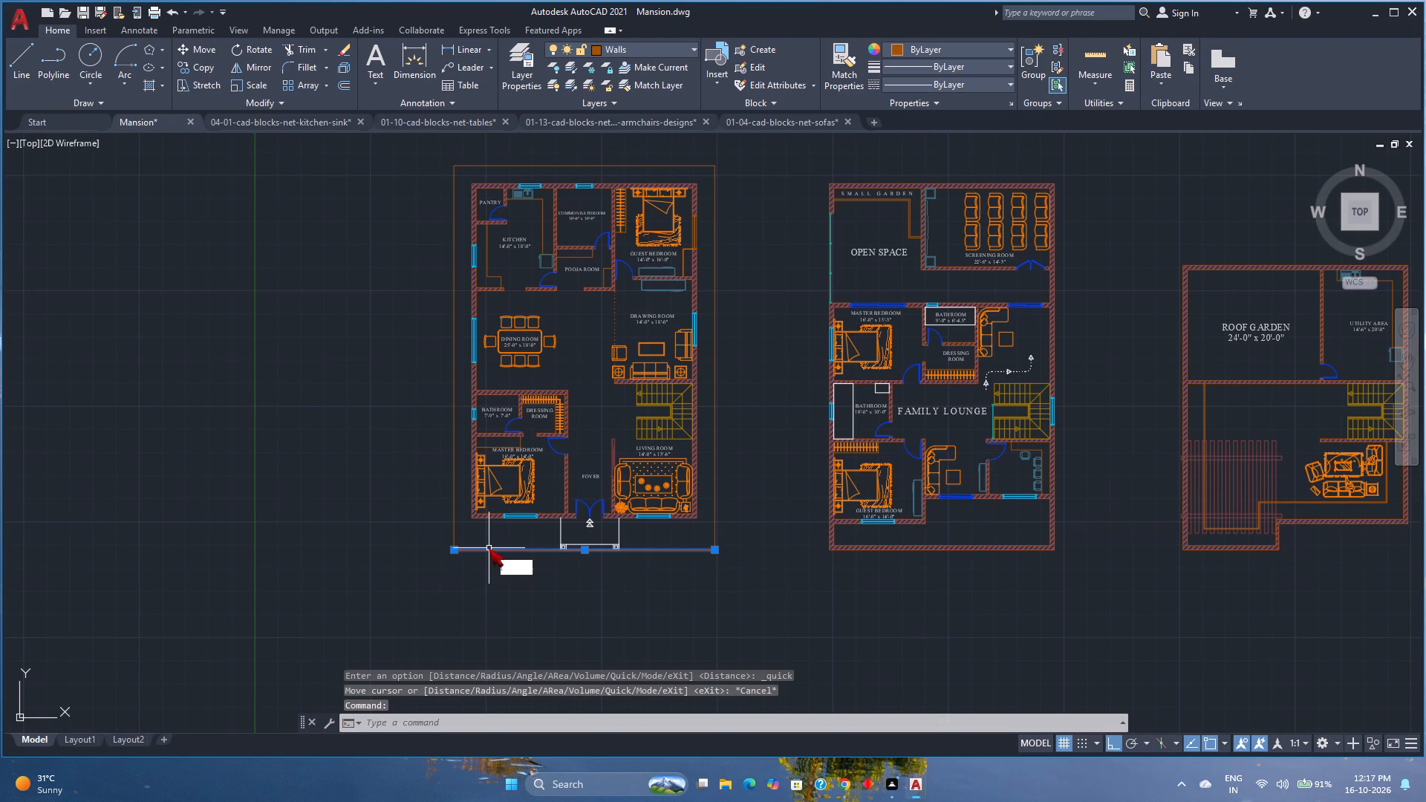
pyautogui.press('Return')
pyautogui.click(455, 549)
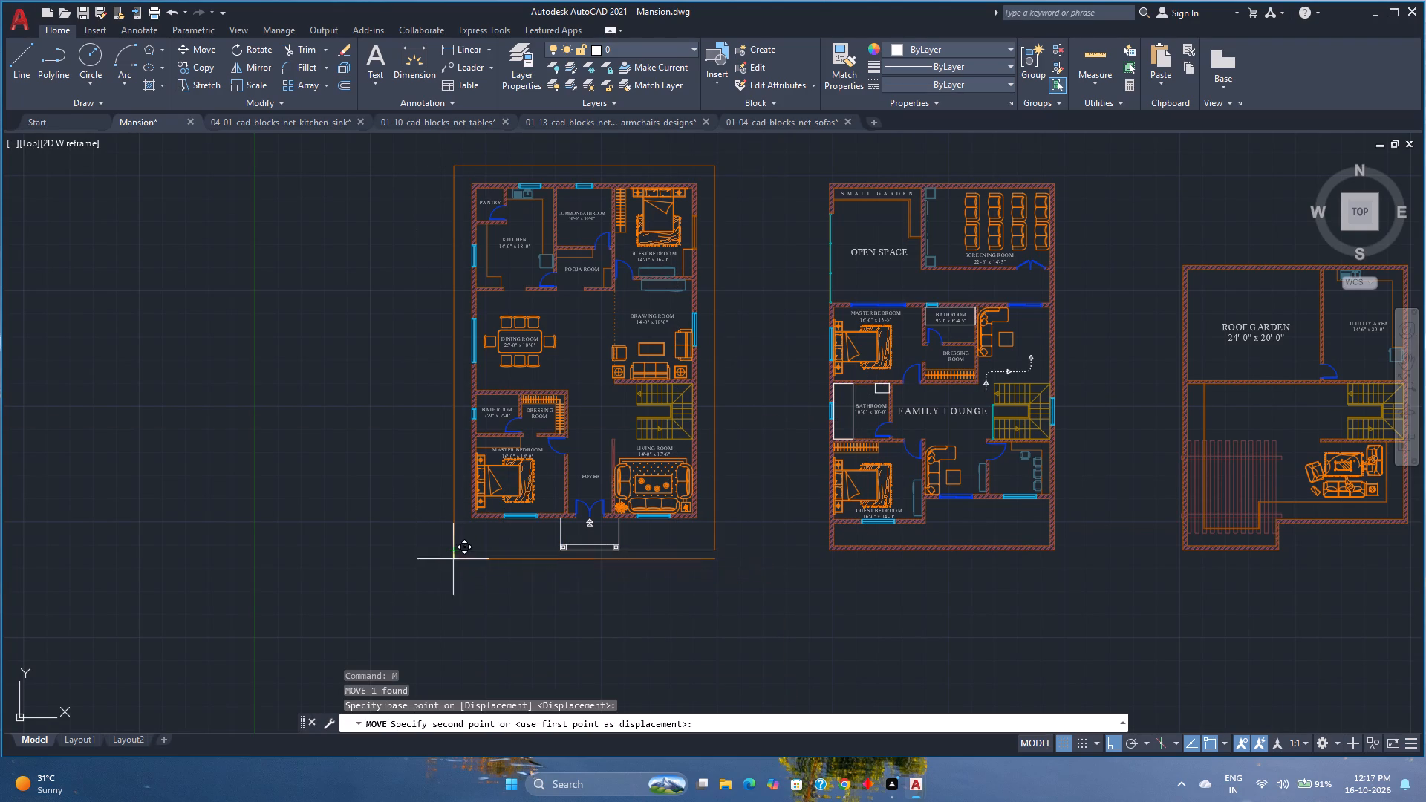
pyautogui.write('2\'3"')
pyautogui.press('Return')
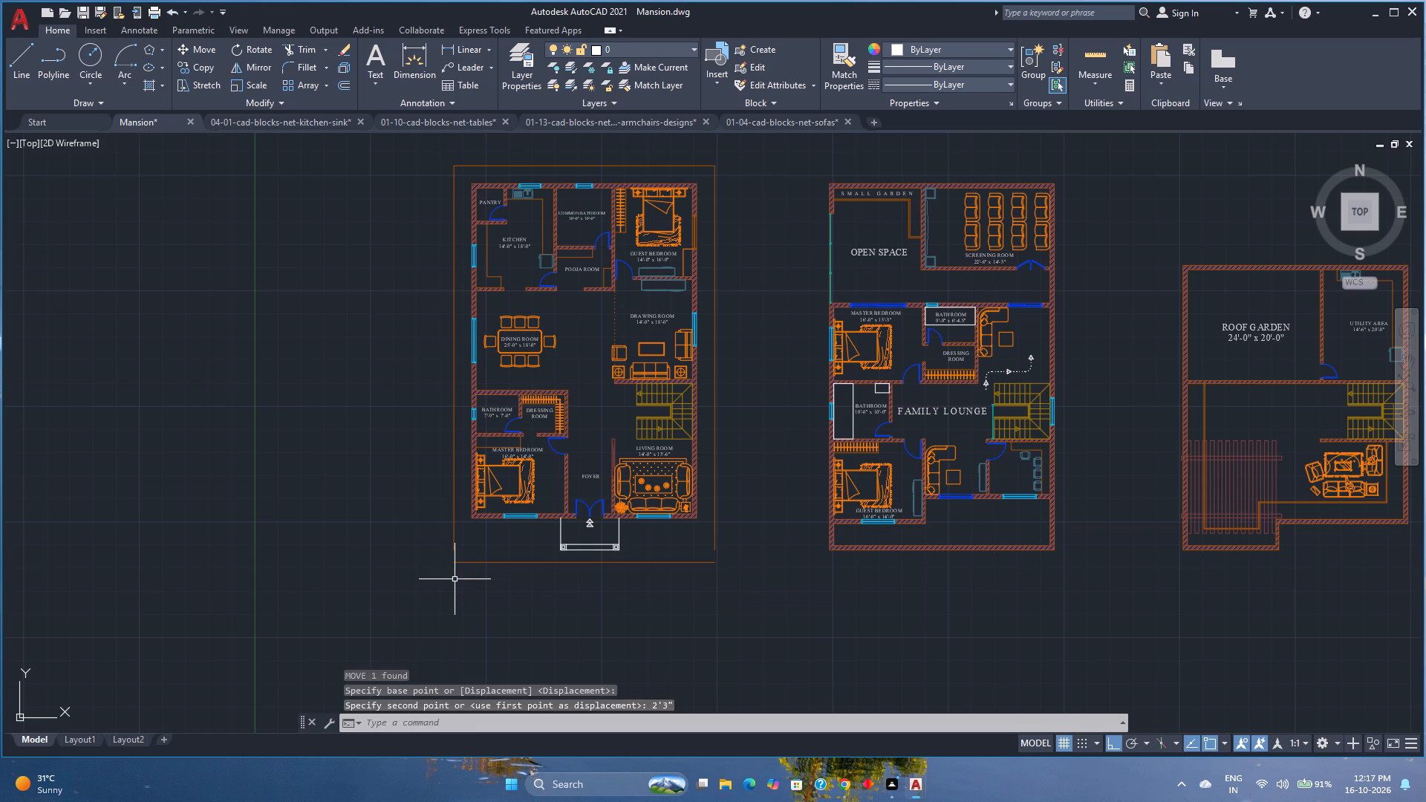
# Extend both side boundary lines of the foyer plan to meet the front boundary line.
pyautogui.scroll(3, 455, 579)
pyautogui.scroll(-3, 455, 579)
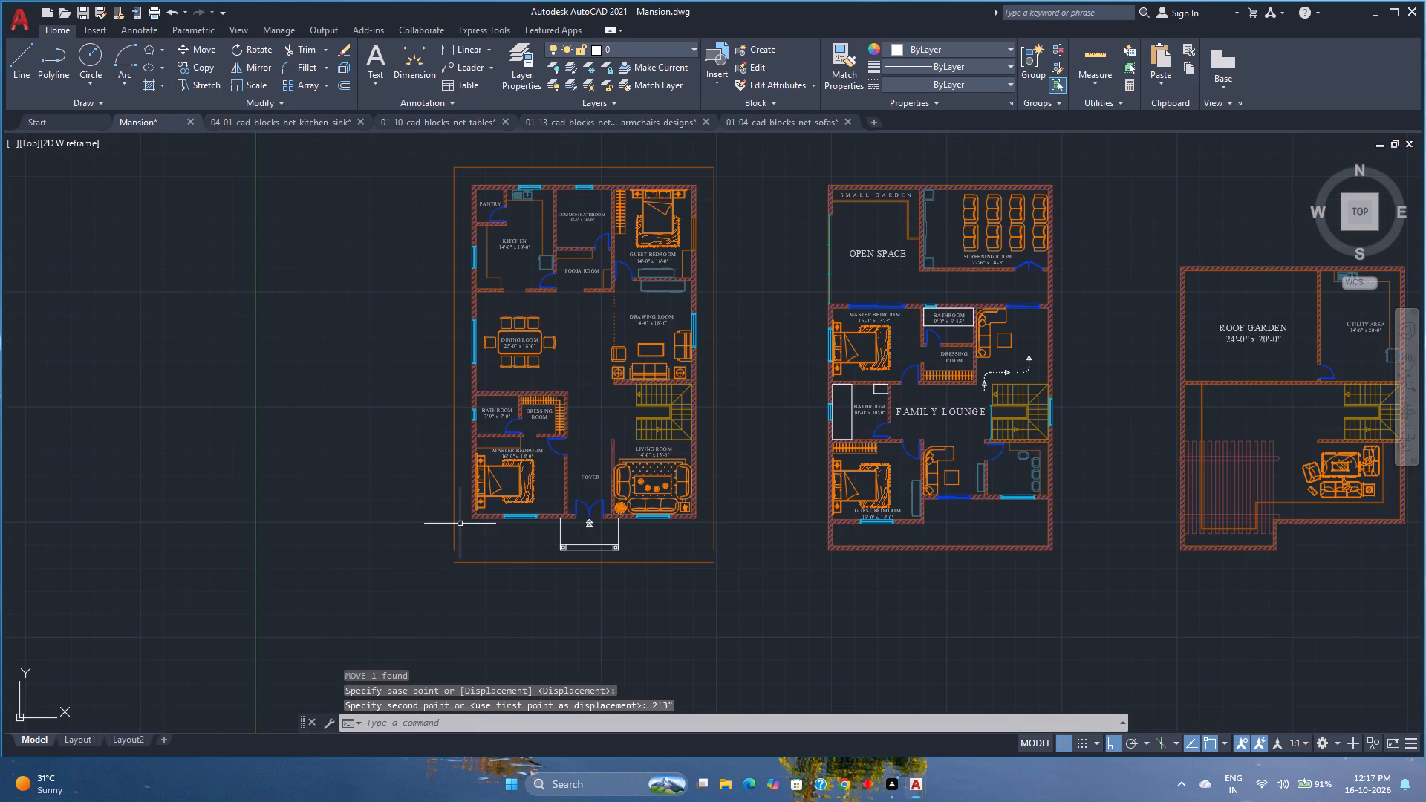
pyautogui.write('ex')
pyautogui.press('Return')
pyautogui.click(453, 529)
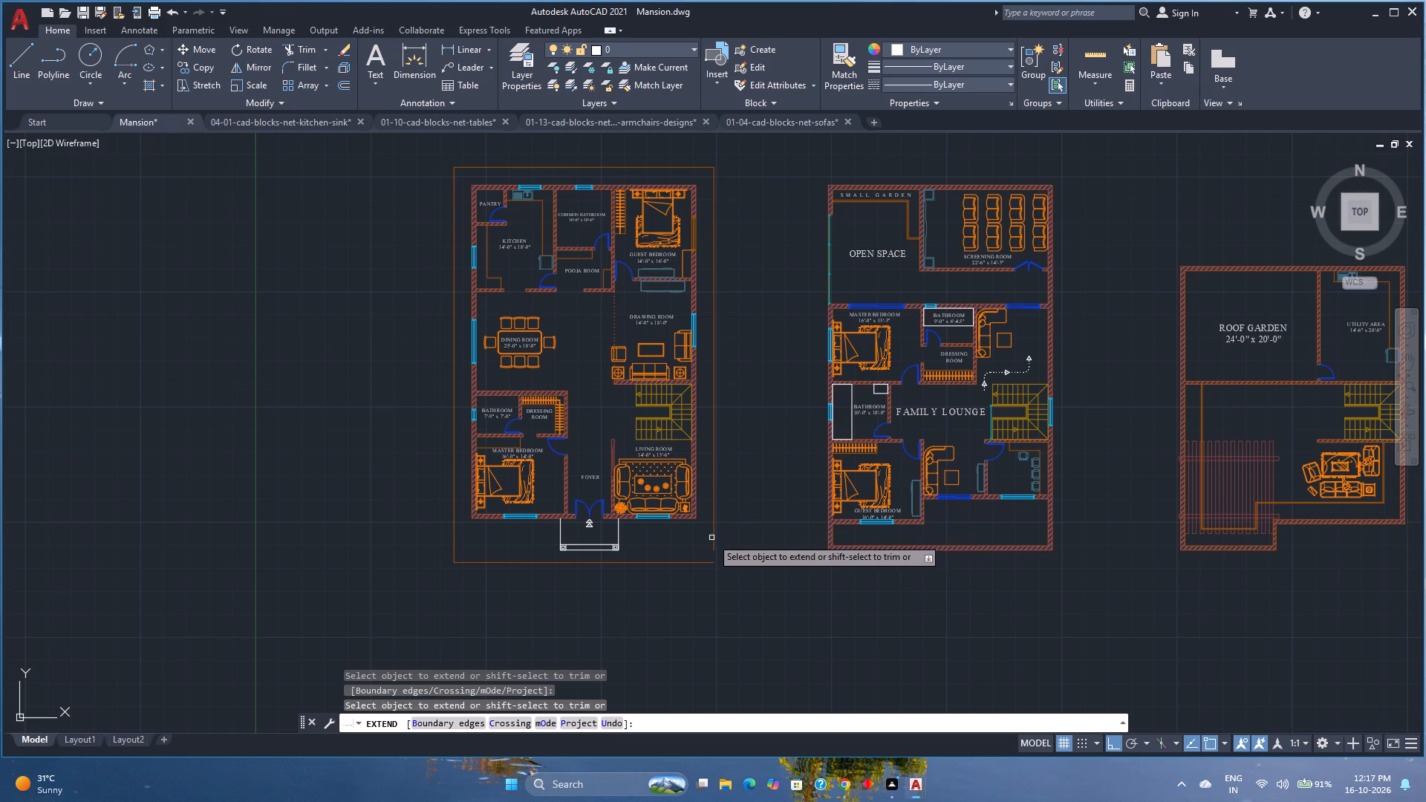
pyautogui.click(714, 536)
pyautogui.press('space')
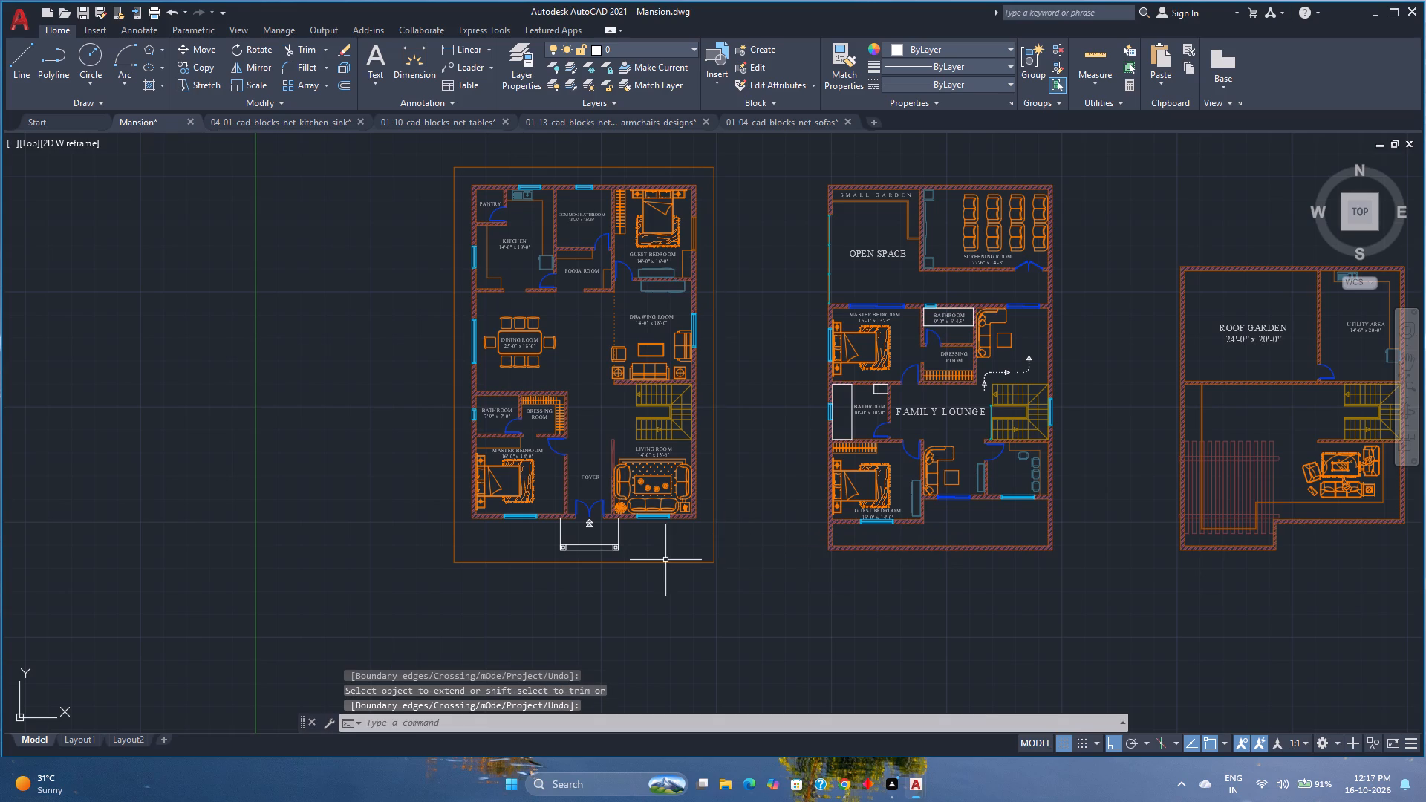
# Measure the distances between the foyer plan's front wall, entrance porch and front boundary line with quick measure.
pyautogui.scroll(-1, 665, 560)
pyautogui.scroll(1, 665, 557)
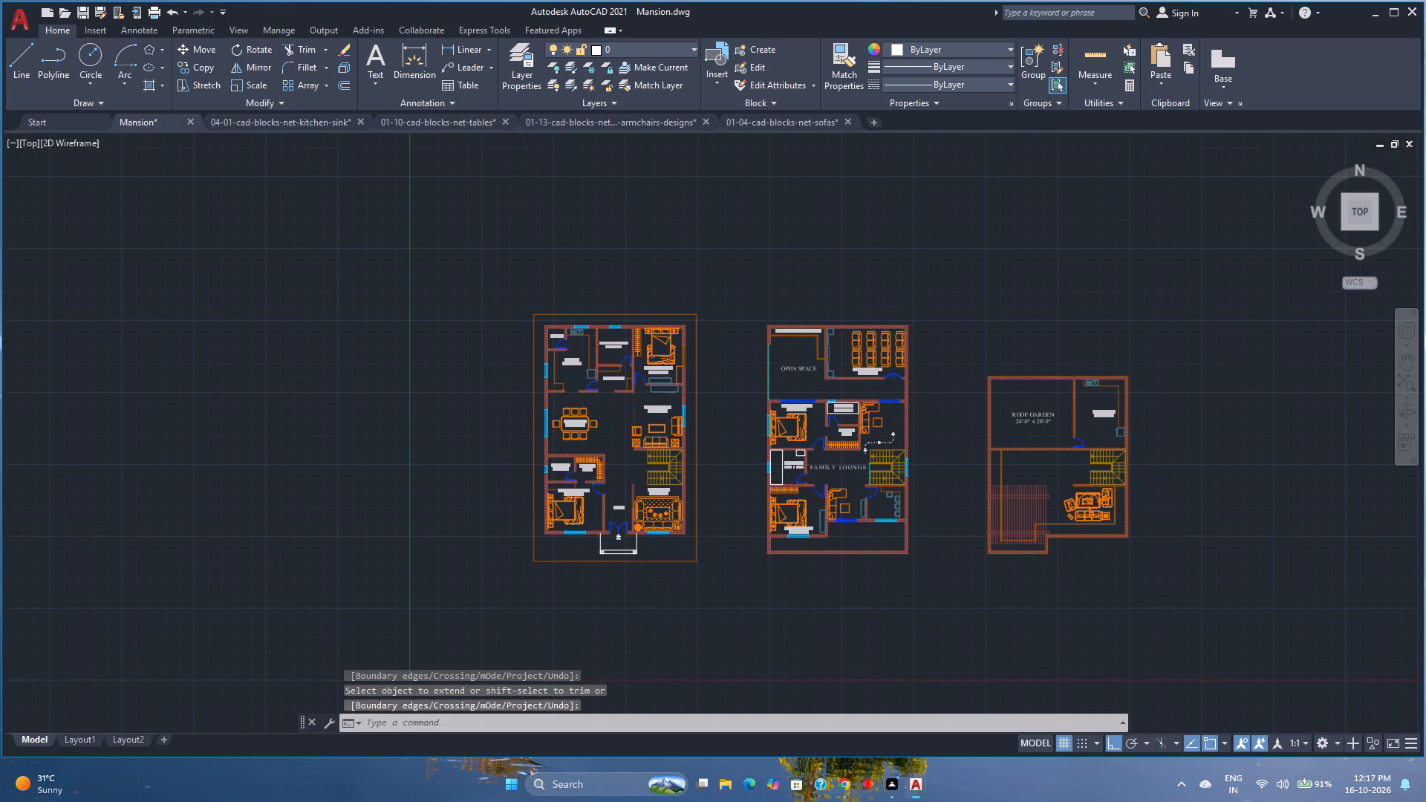
pyautogui.scroll(1, 665, 557)
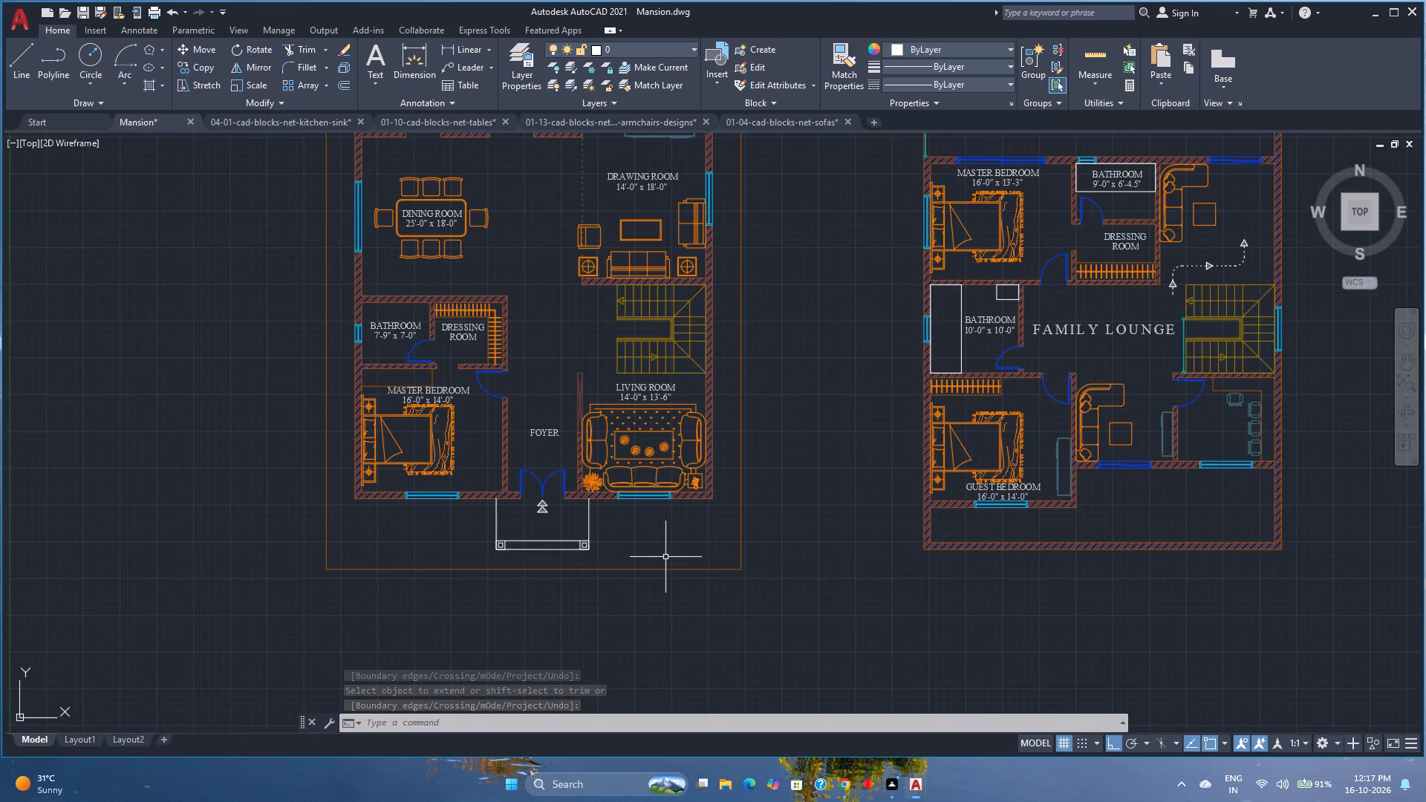
pyautogui.scroll(-1, 665, 557)
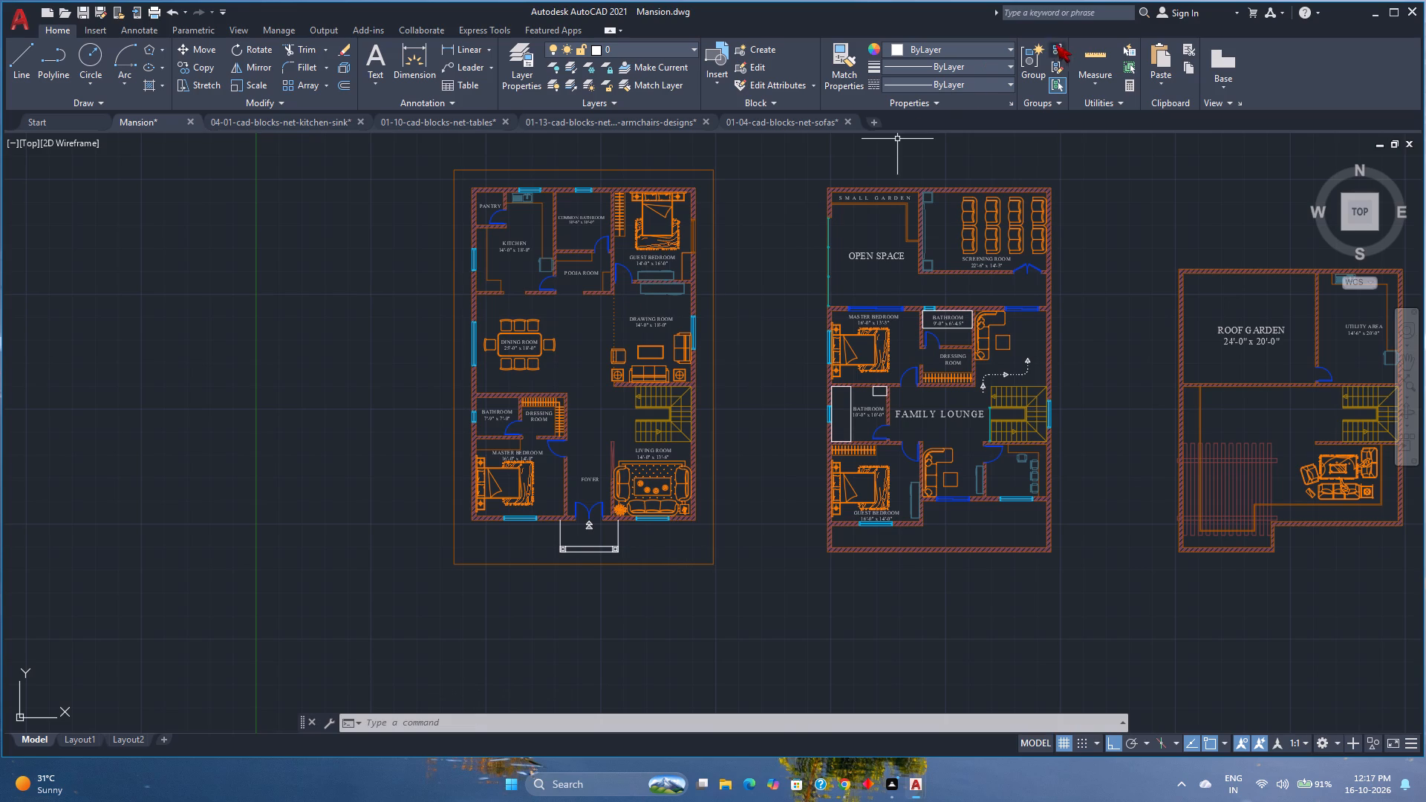
pyautogui.click(1092, 65)
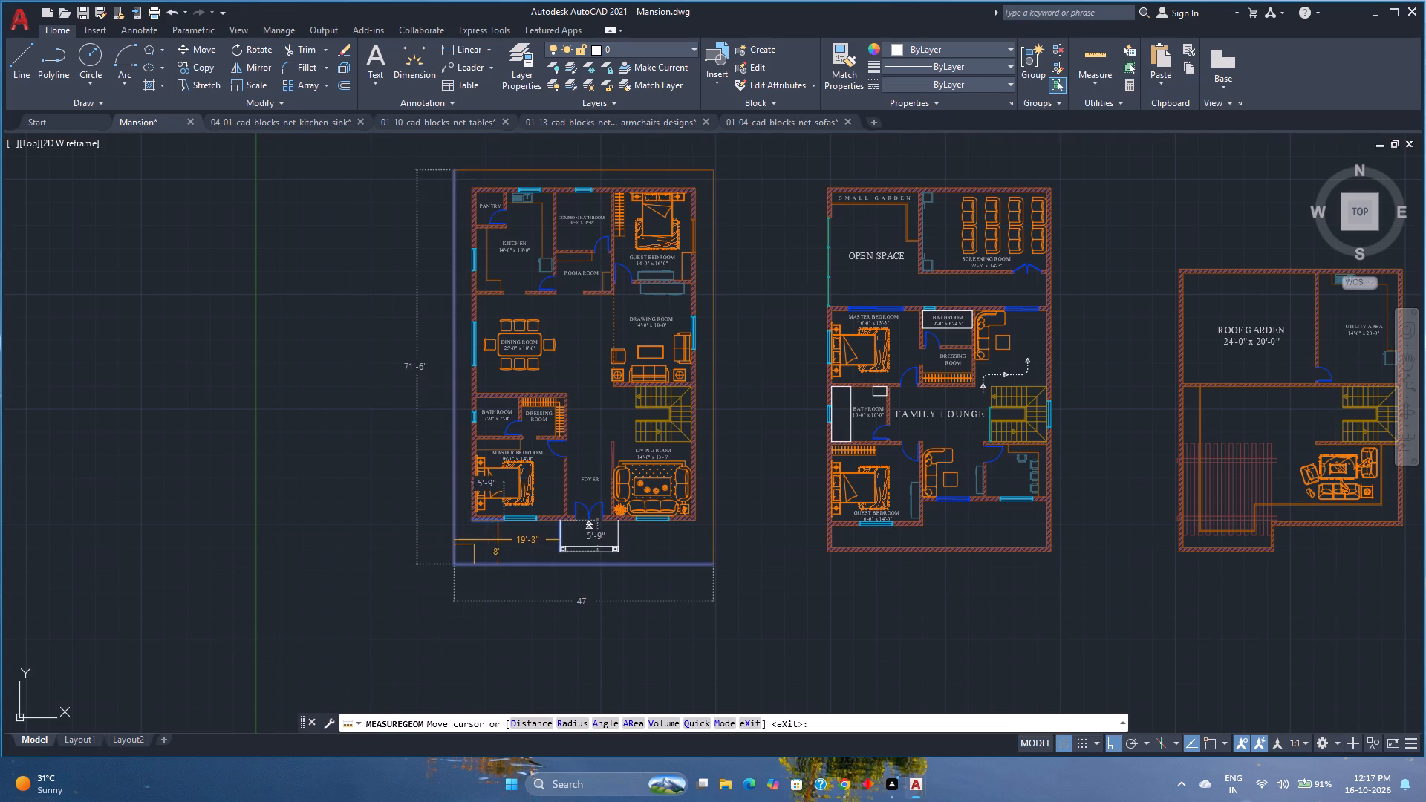
pyautogui.scroll(2, 511, 541)
pyautogui.moveTo(511, 541); pyautogui.dragTo(527, 512, button='middle')
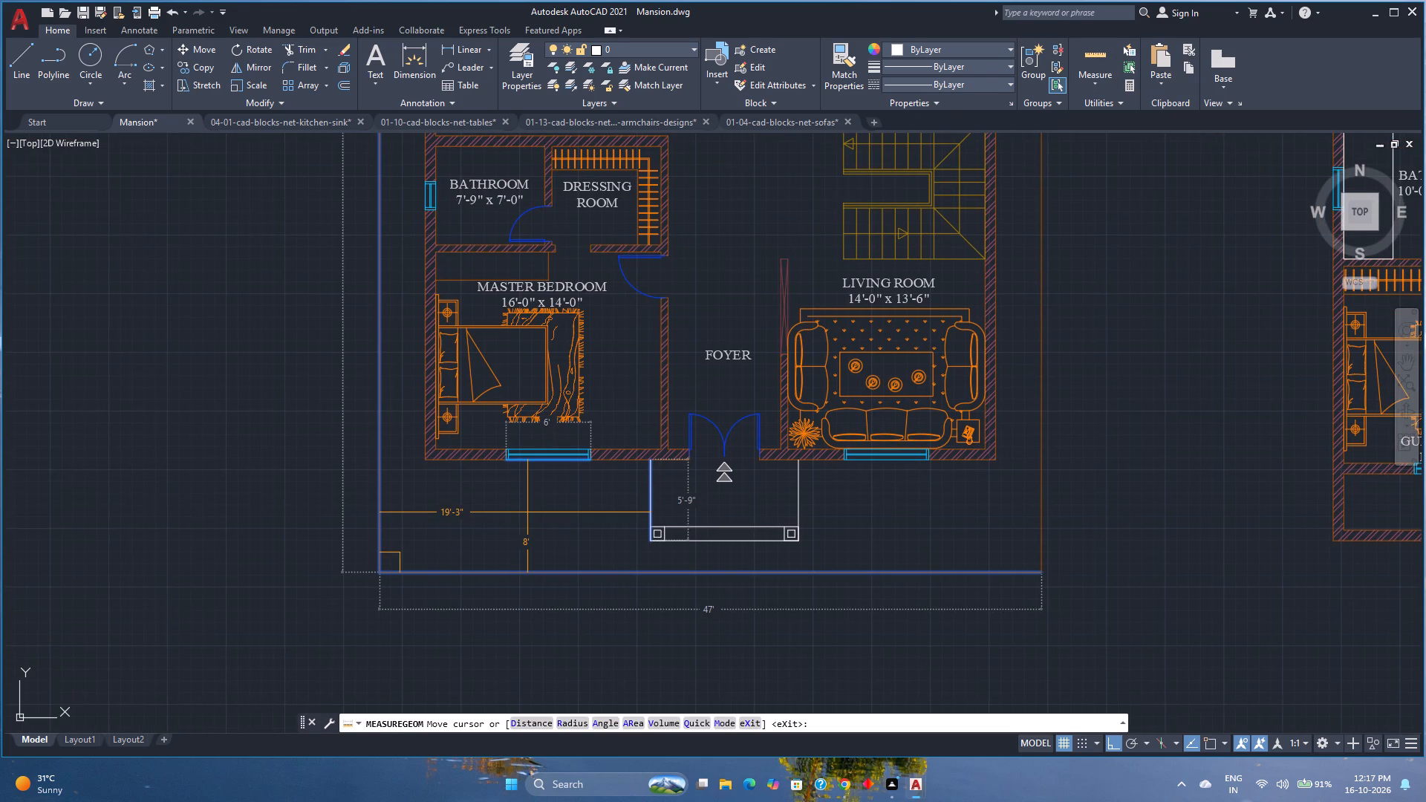
pyautogui.press('Escape')
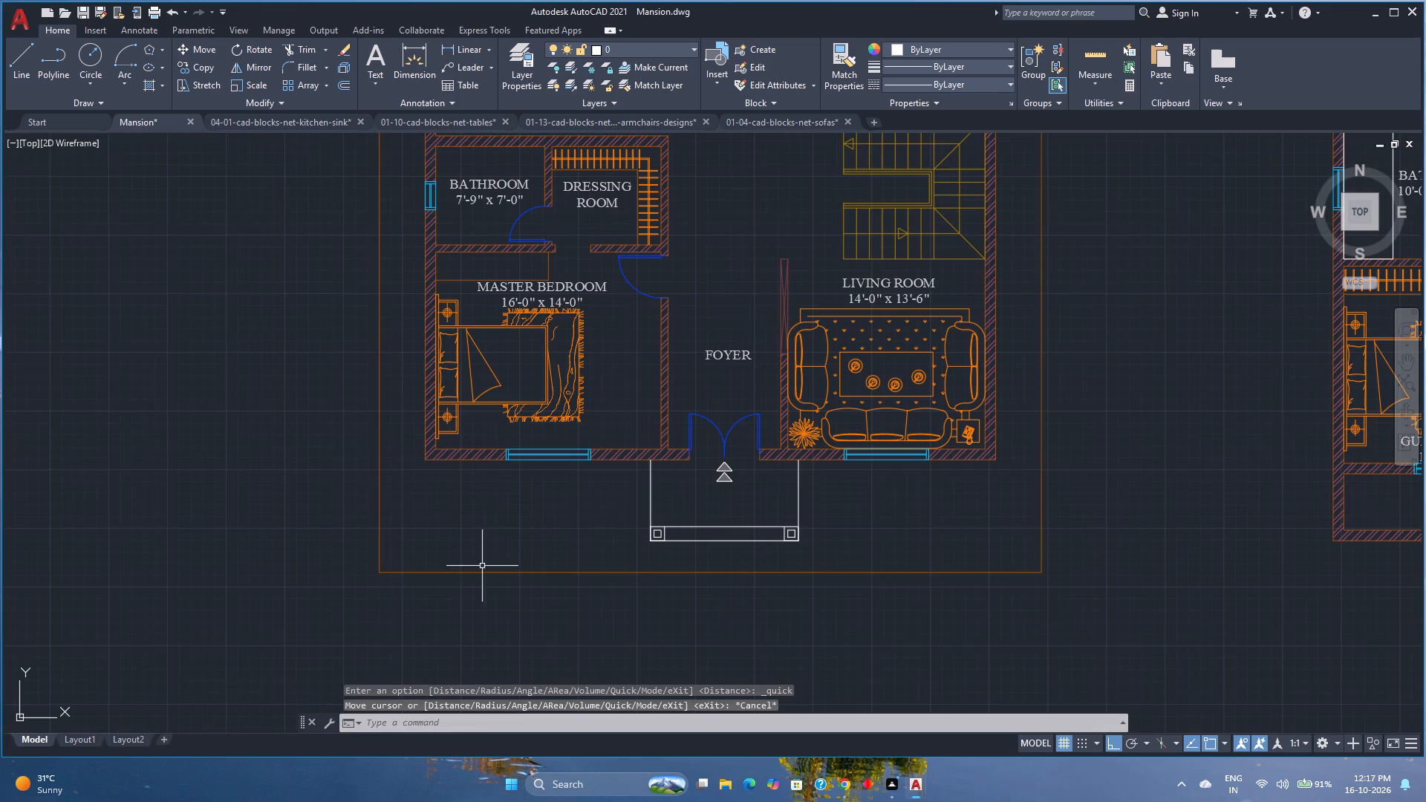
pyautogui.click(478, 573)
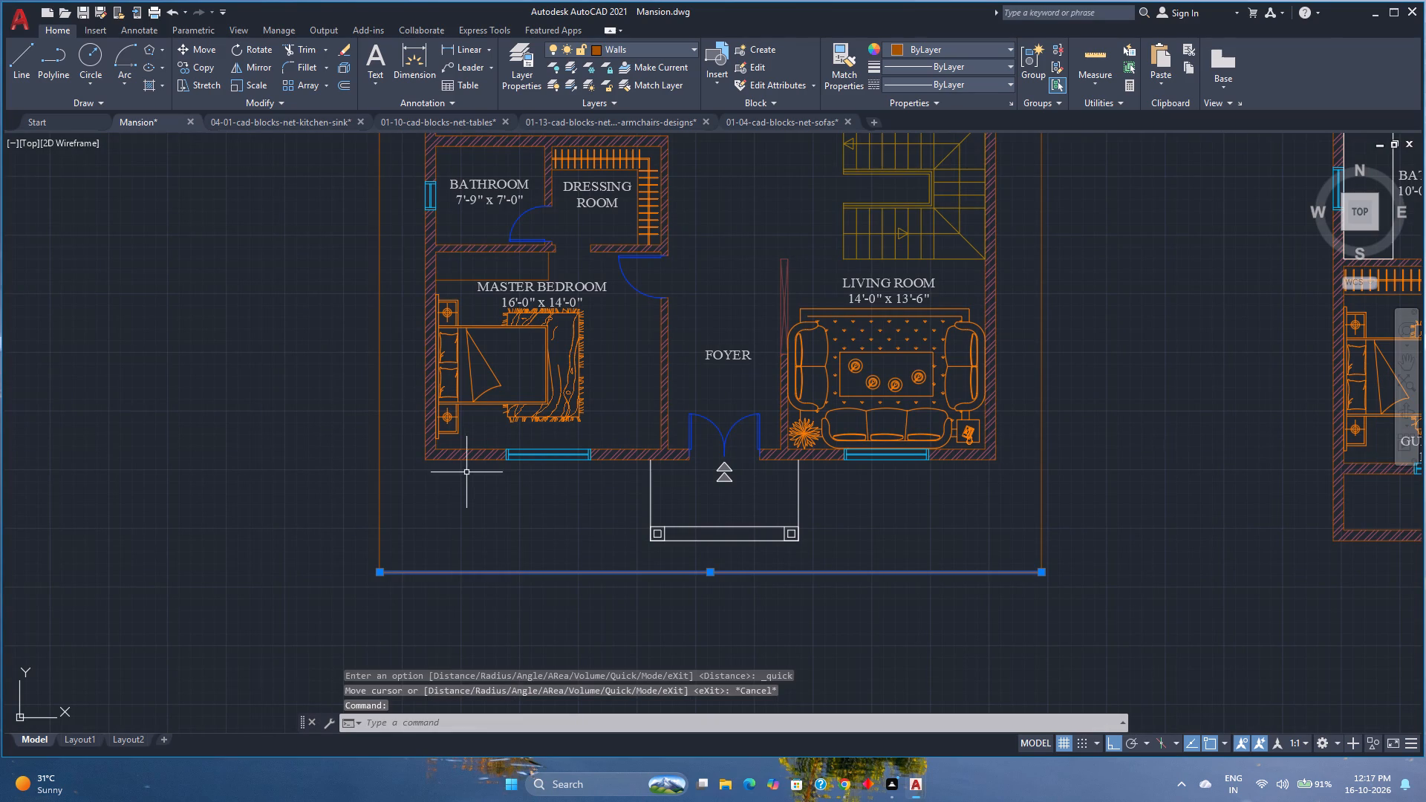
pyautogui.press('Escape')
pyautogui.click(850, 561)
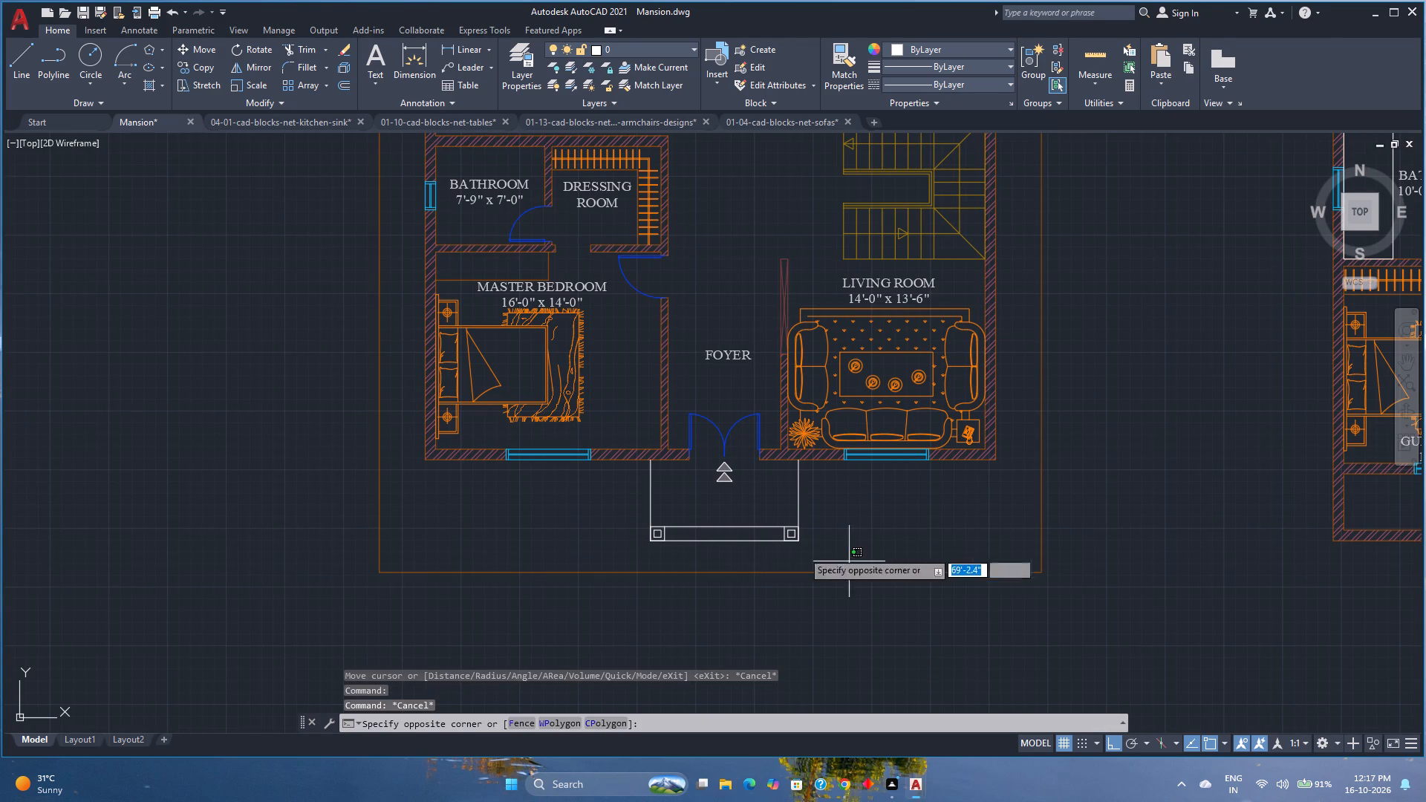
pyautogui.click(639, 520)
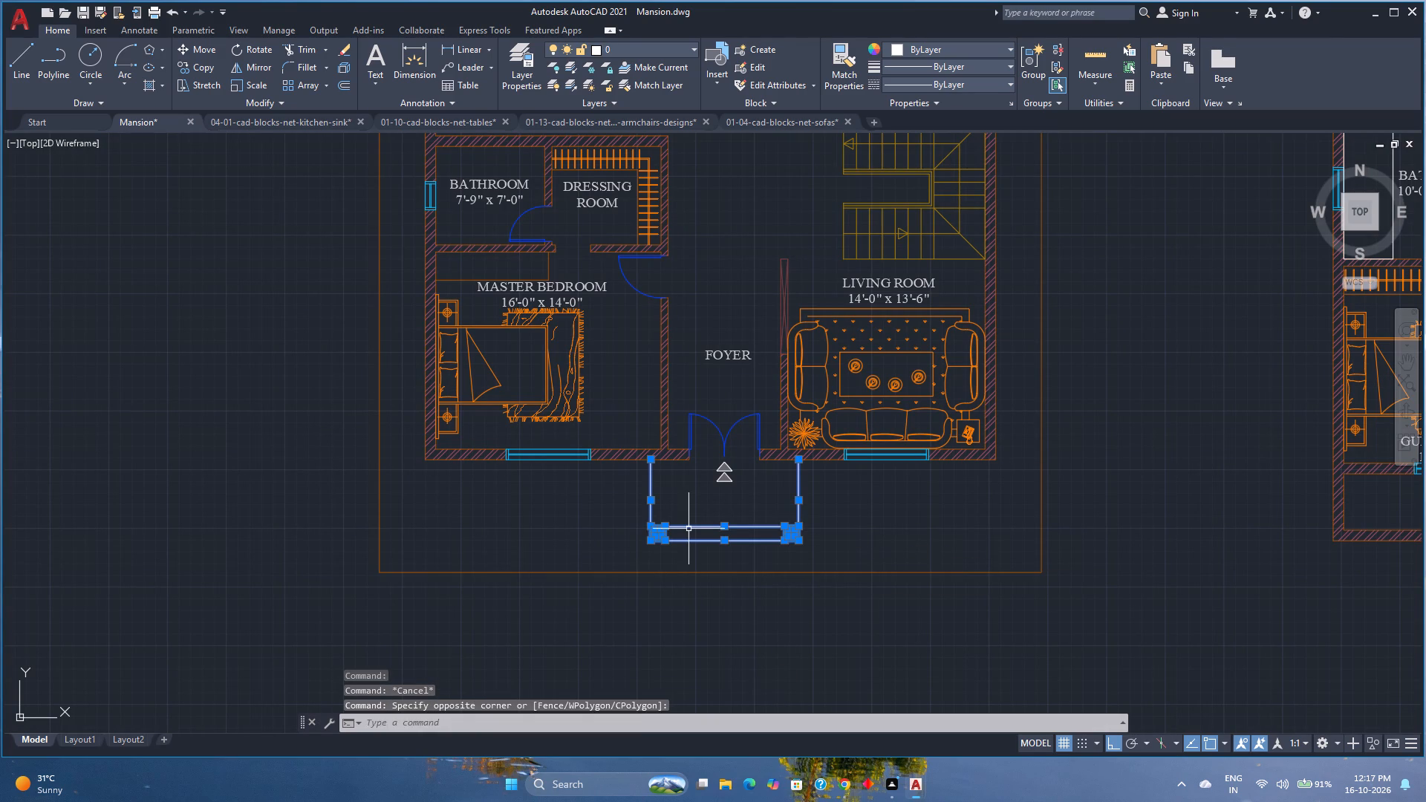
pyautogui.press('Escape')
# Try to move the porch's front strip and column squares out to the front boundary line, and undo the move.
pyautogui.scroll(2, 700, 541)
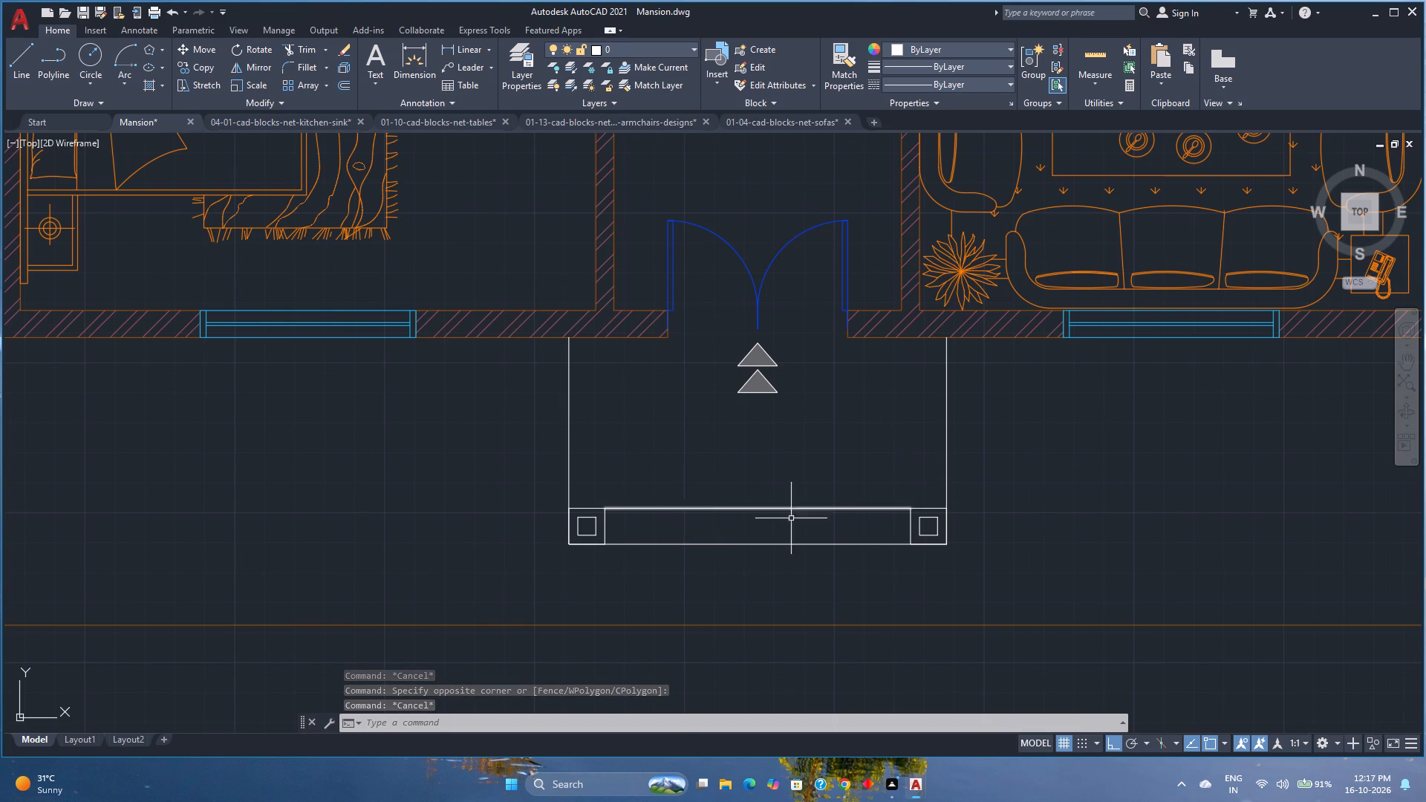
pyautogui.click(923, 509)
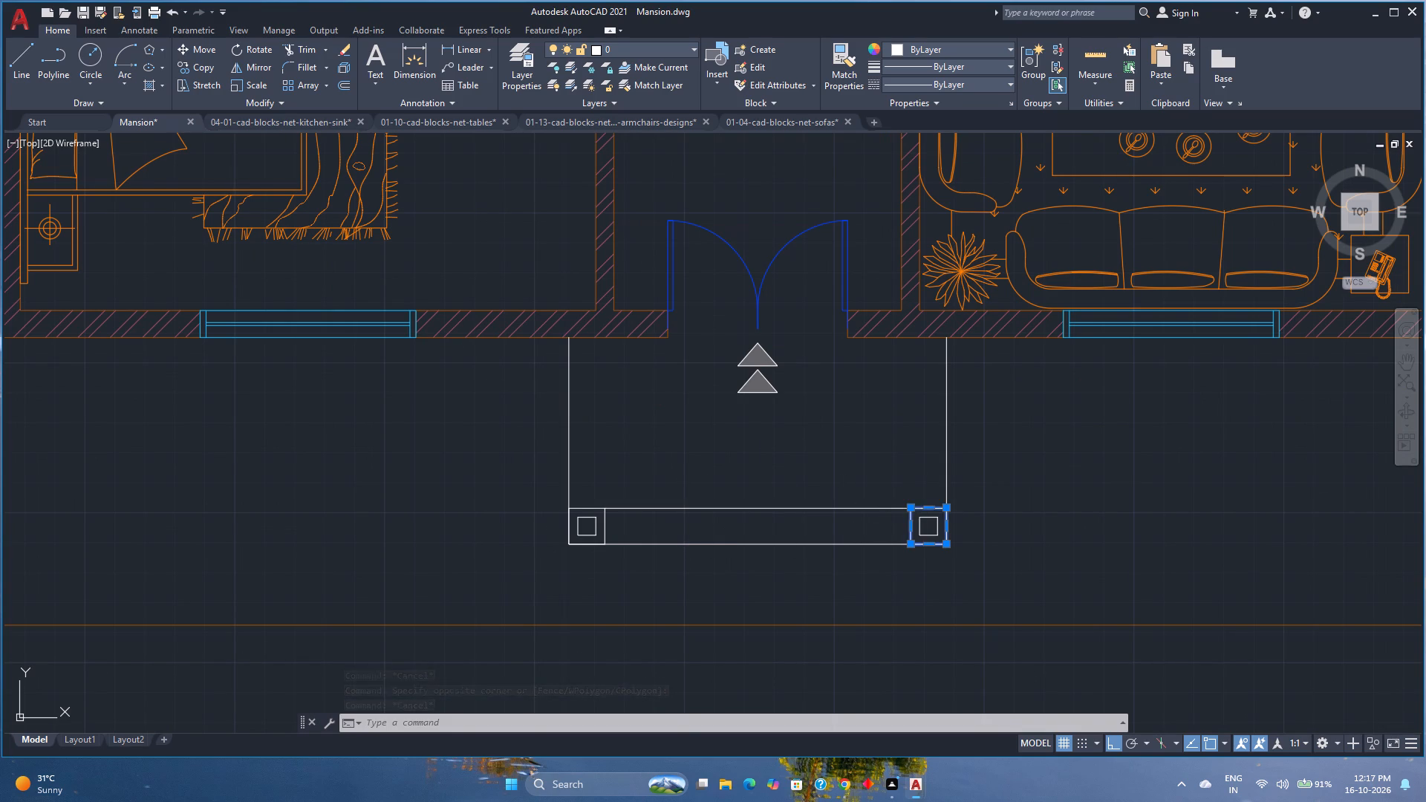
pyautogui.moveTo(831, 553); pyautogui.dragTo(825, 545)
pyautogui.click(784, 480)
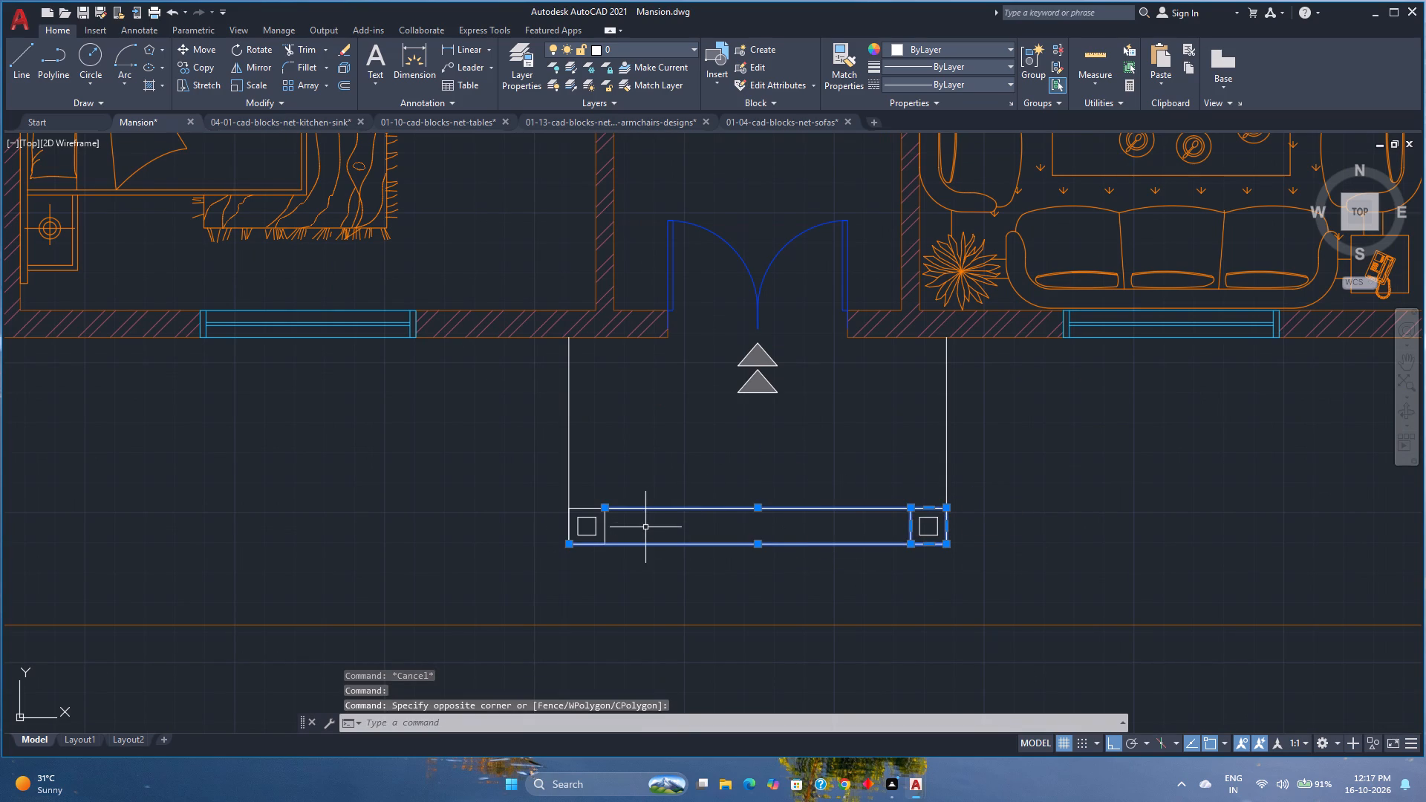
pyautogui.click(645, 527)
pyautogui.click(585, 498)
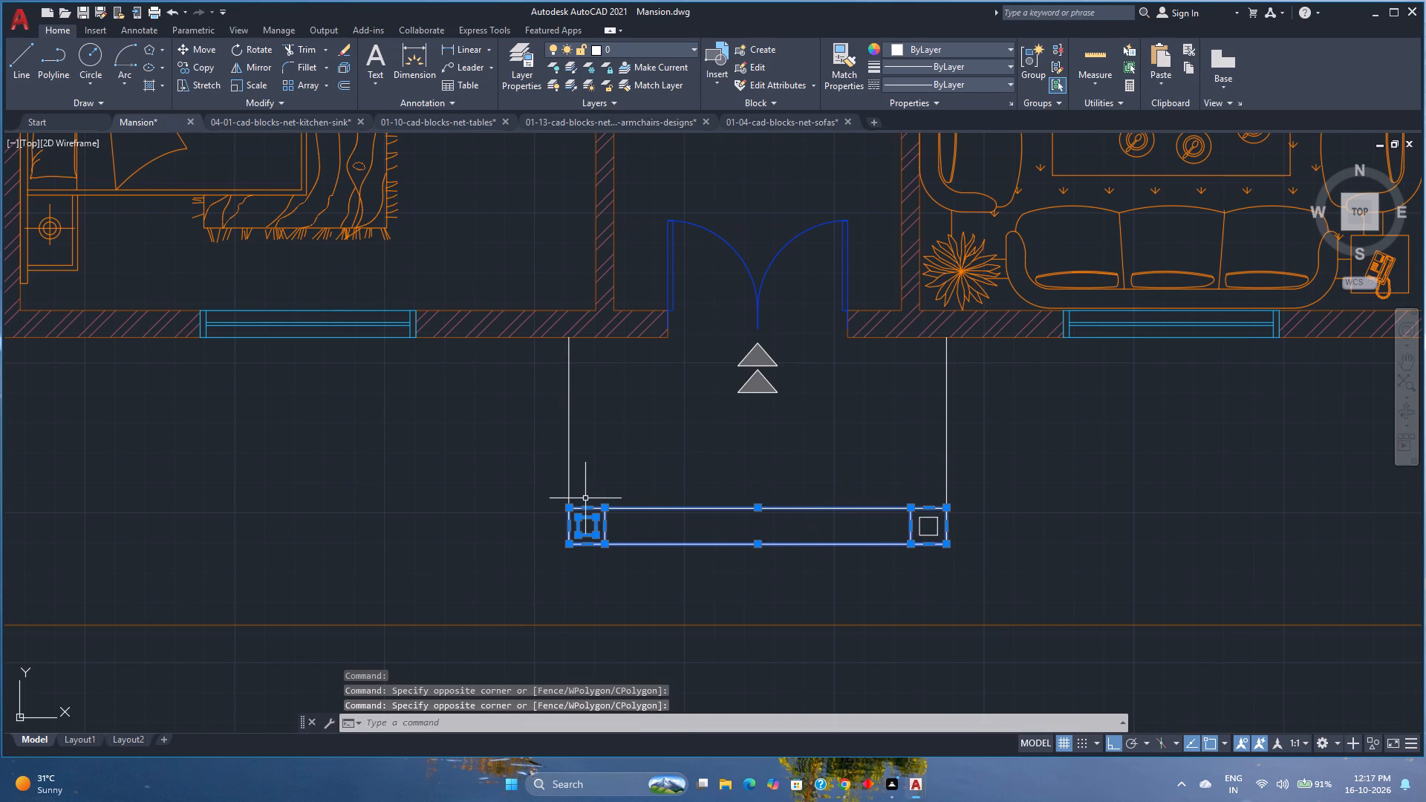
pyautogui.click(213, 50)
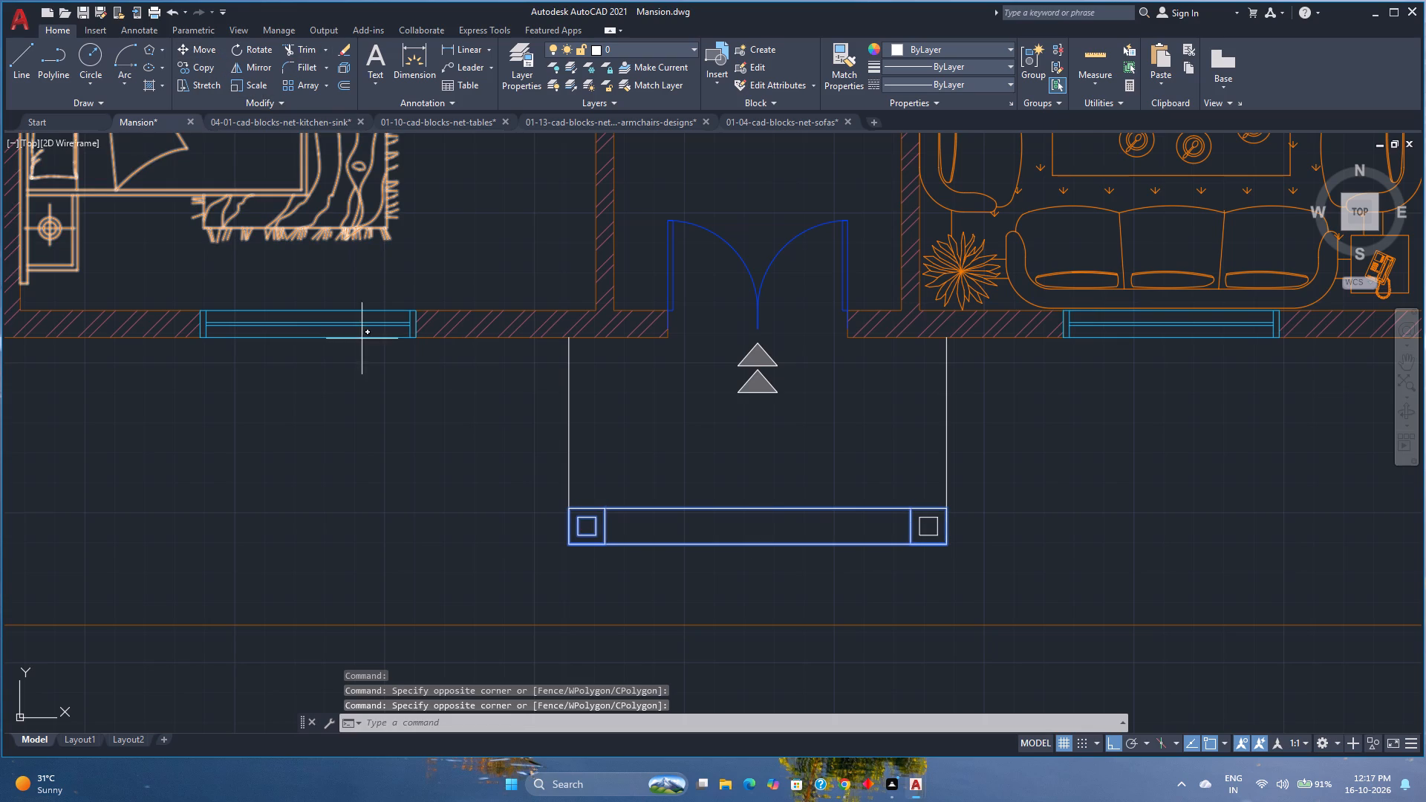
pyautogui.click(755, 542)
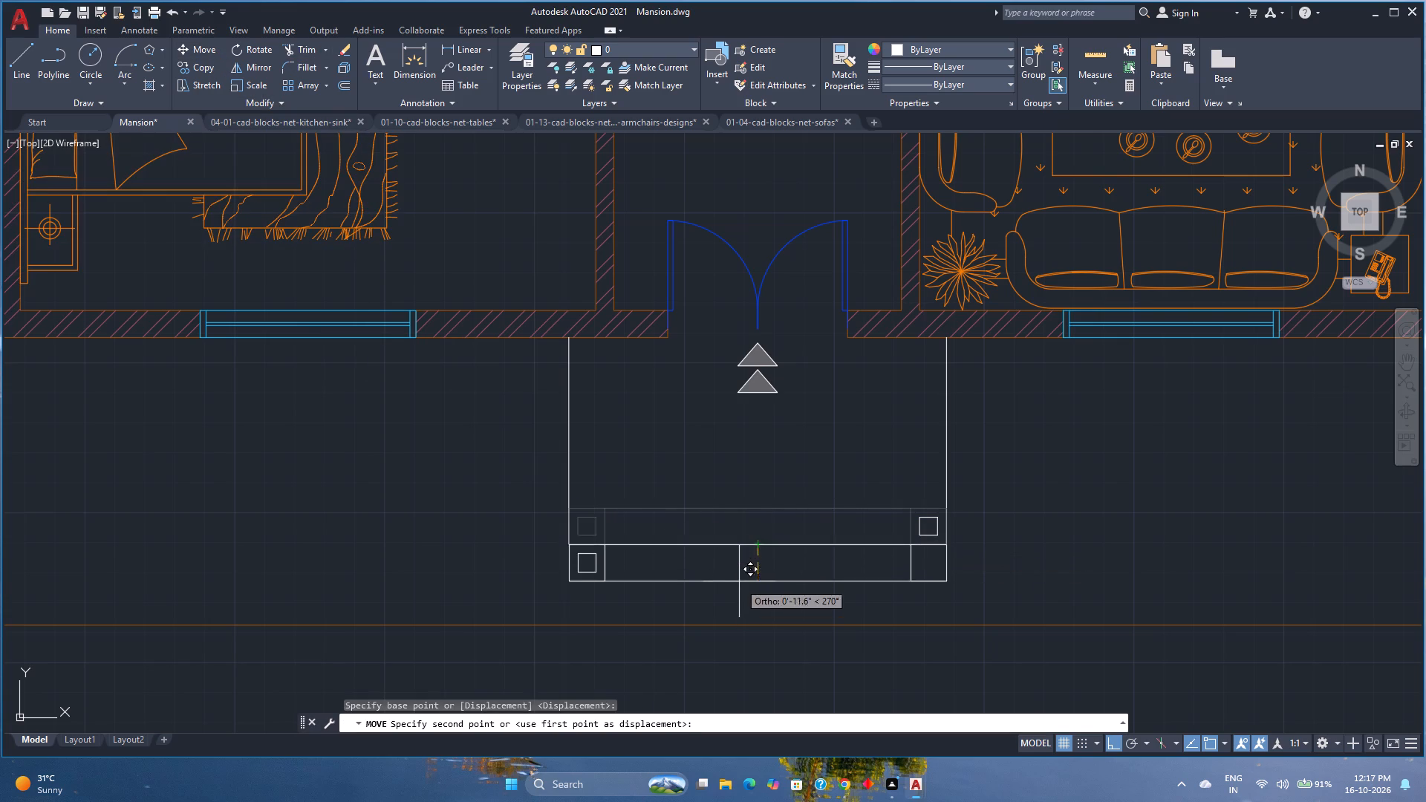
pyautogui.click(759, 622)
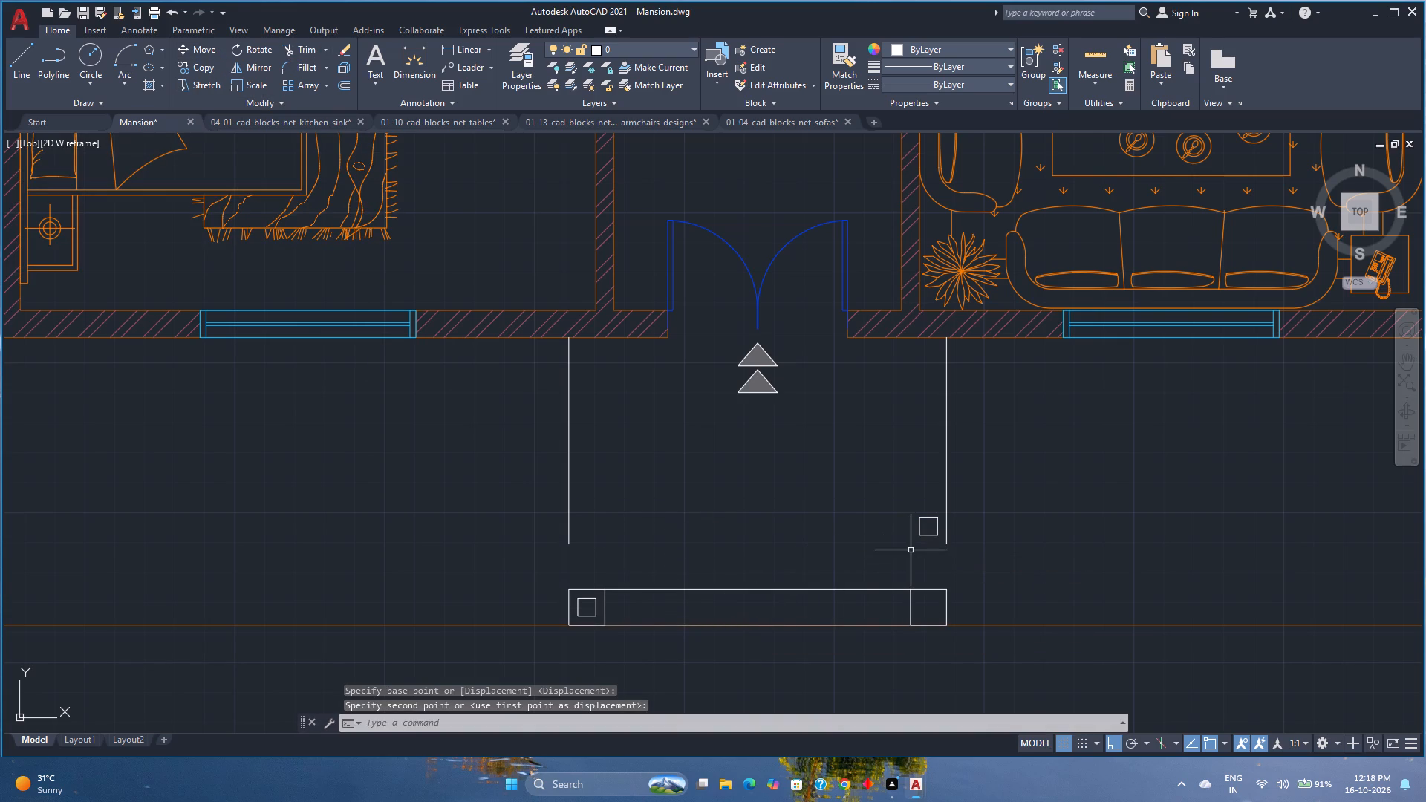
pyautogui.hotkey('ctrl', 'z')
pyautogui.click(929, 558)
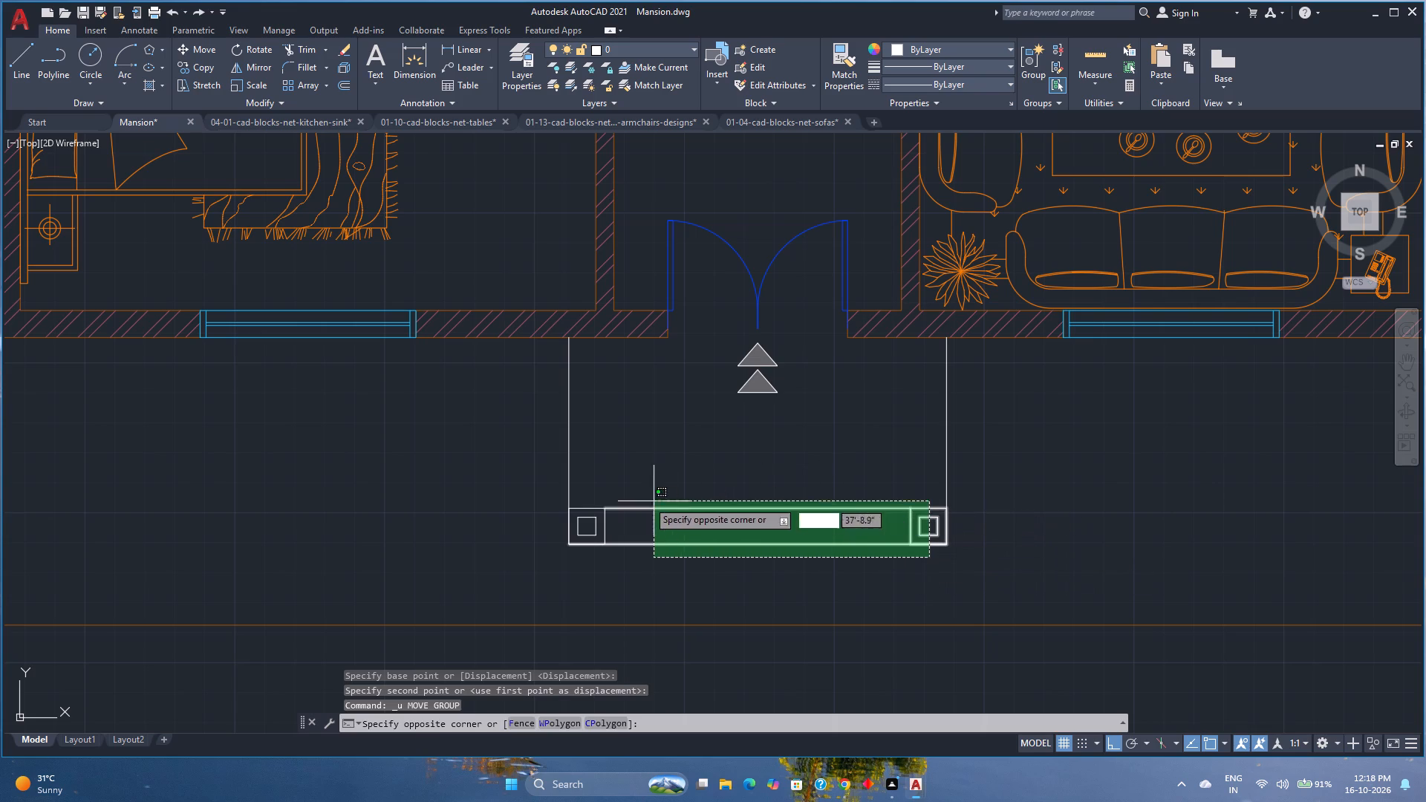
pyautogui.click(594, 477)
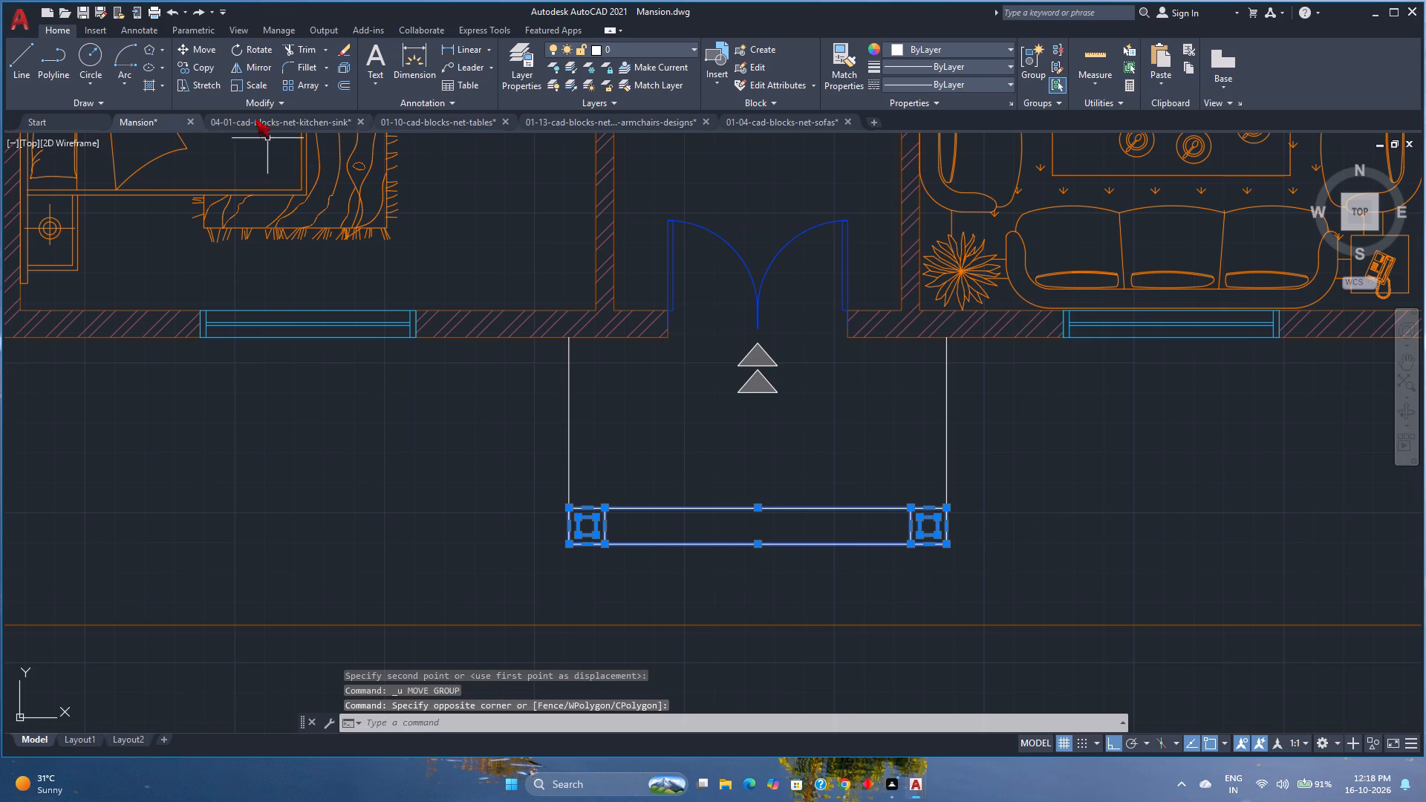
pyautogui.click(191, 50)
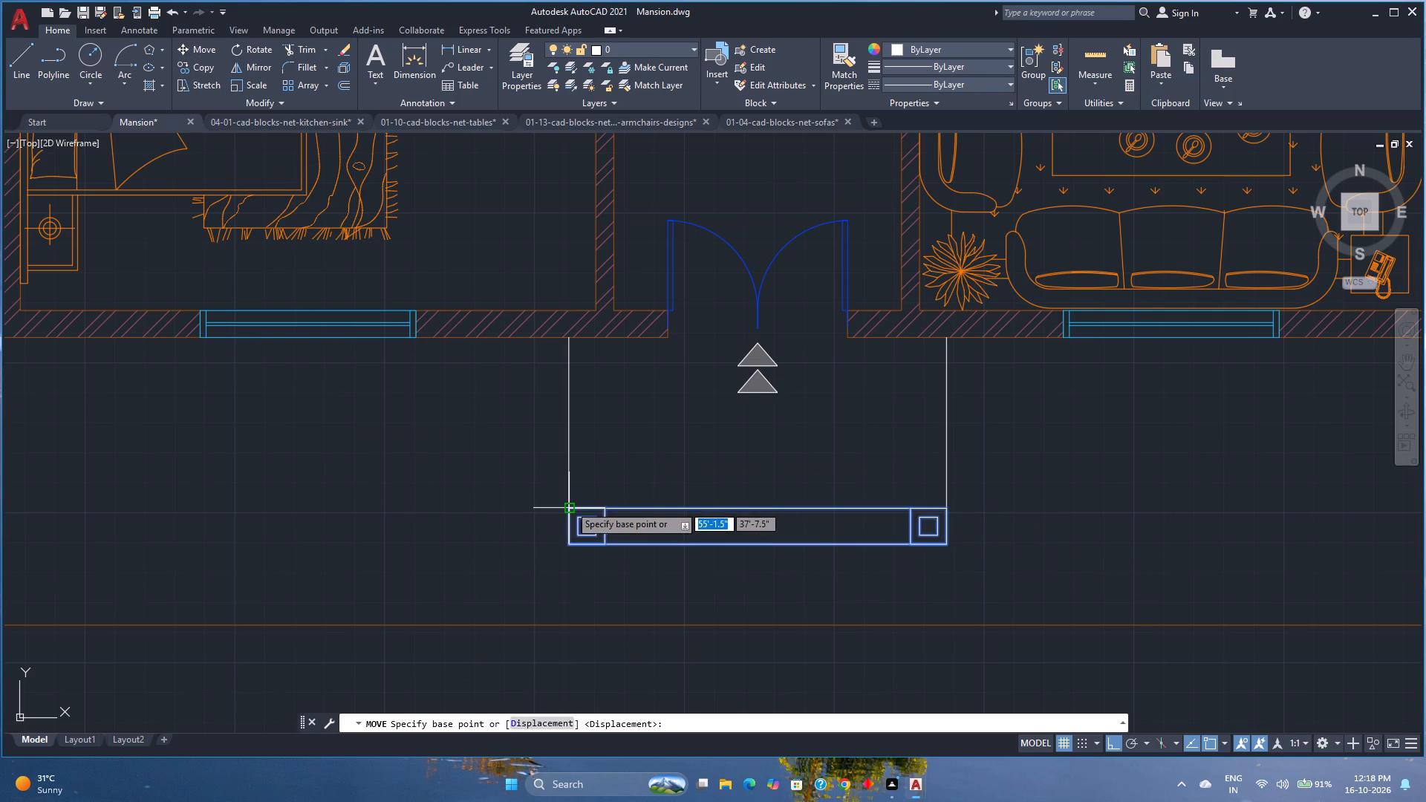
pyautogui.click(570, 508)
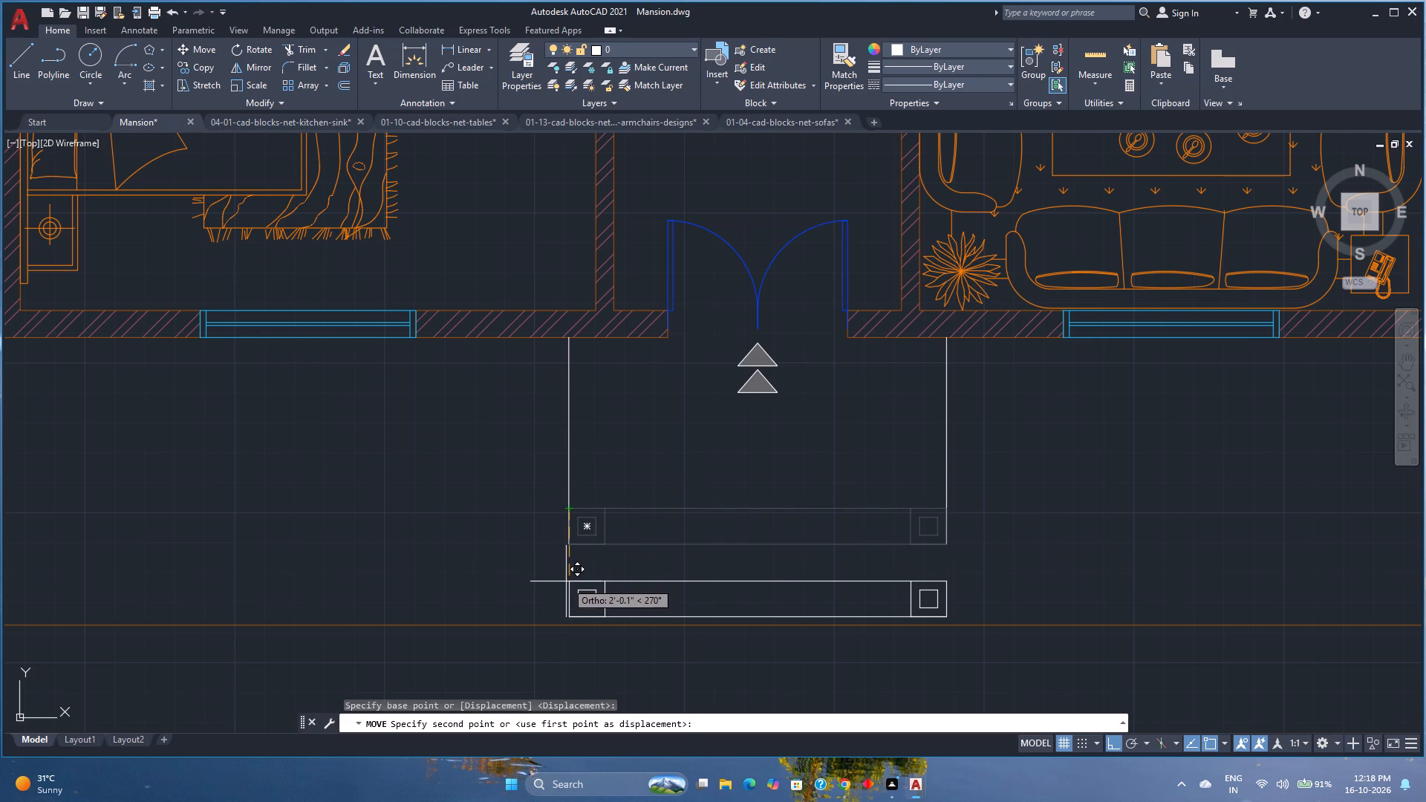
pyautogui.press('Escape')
# Move the porch's front strip with both complete column squares straight outward so its outer edge meets the front boundary line.
pyautogui.click(928, 566)
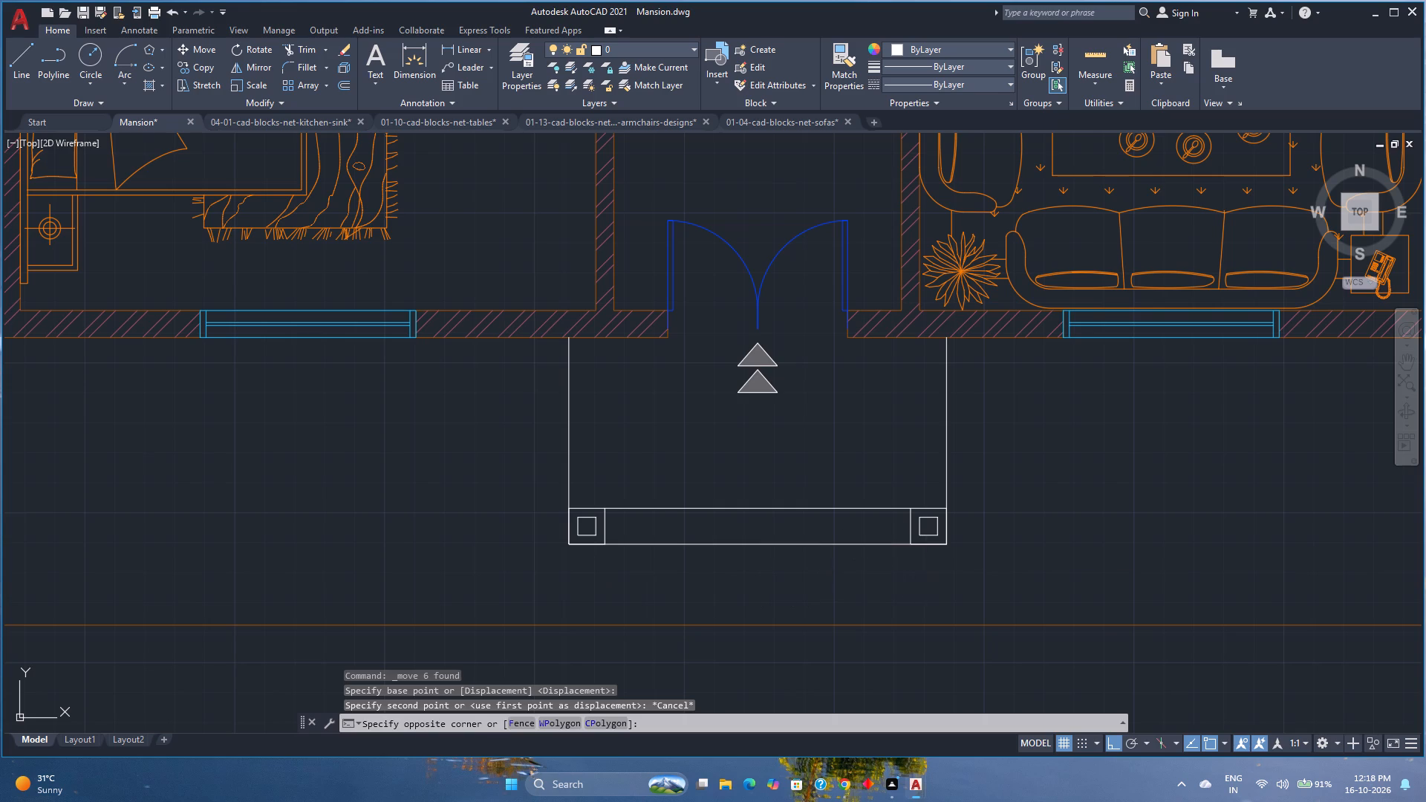
pyautogui.click(584, 480)
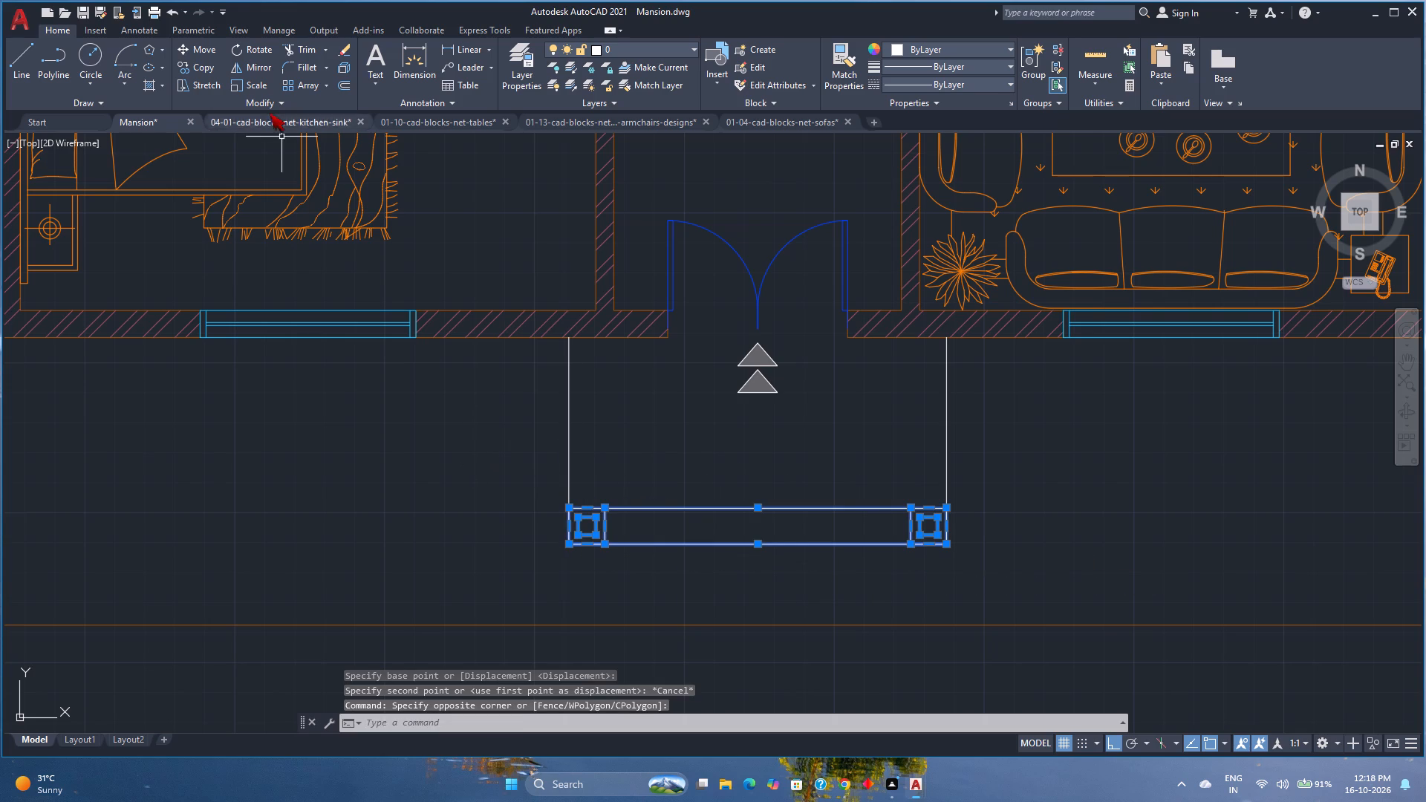
pyautogui.click(208, 53)
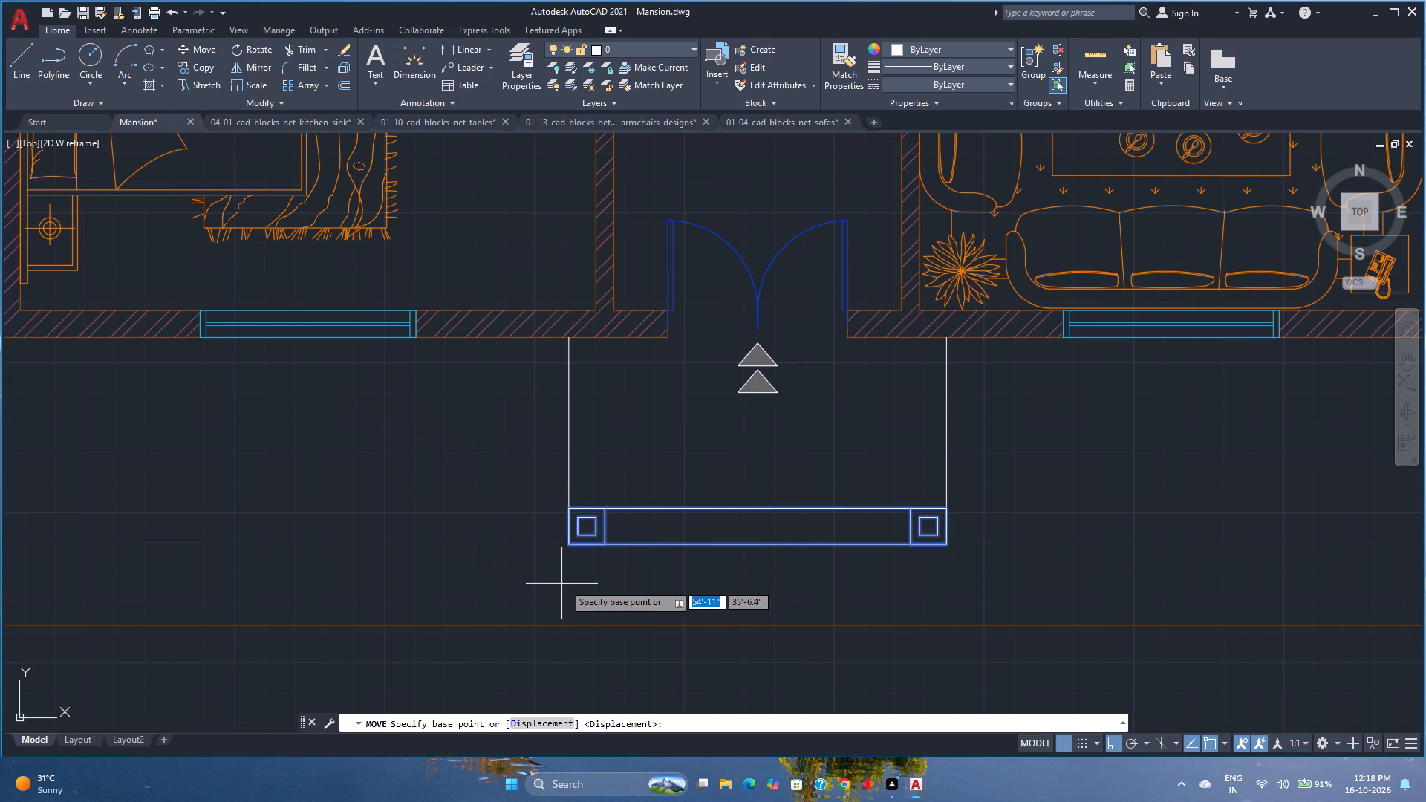
pyautogui.click(568, 548)
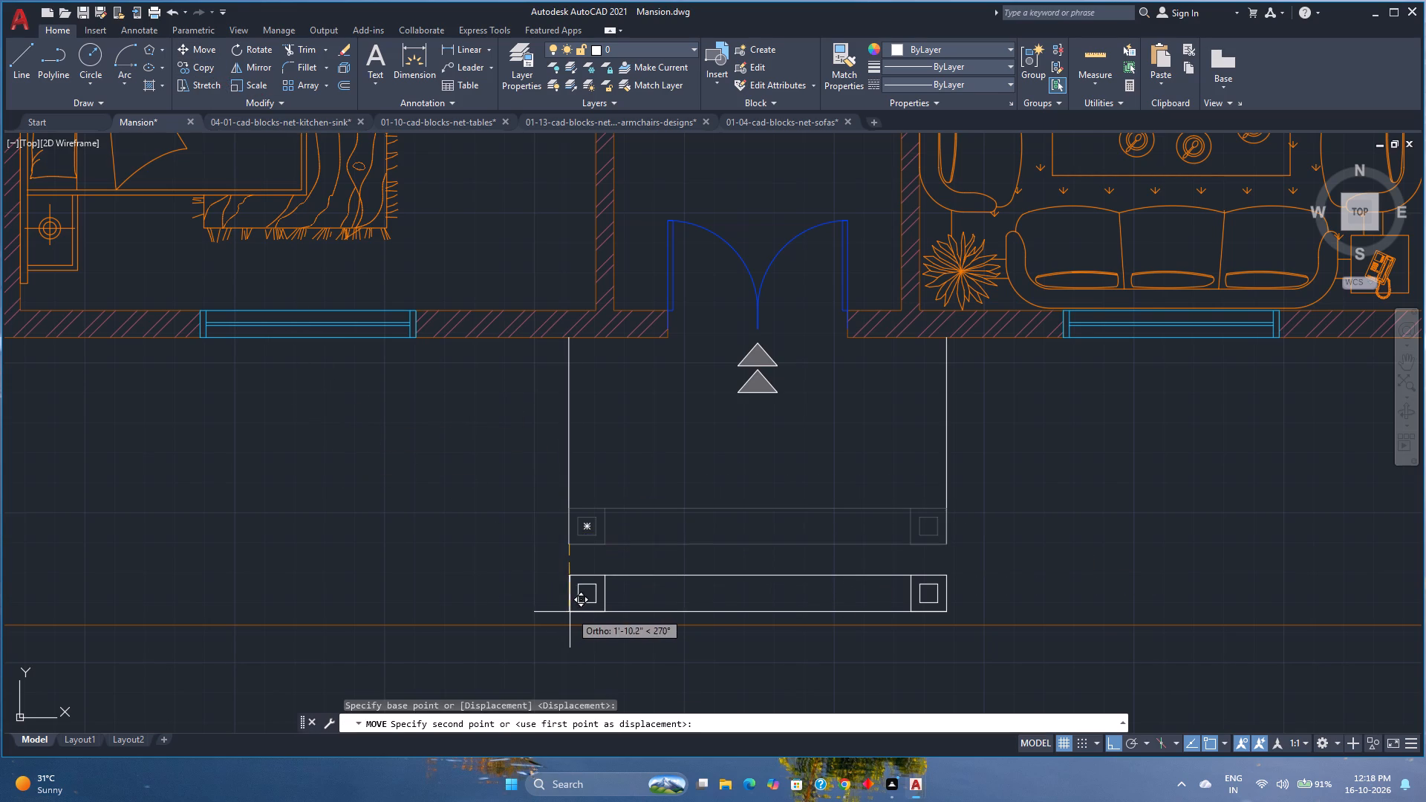
pyautogui.click(571, 622)
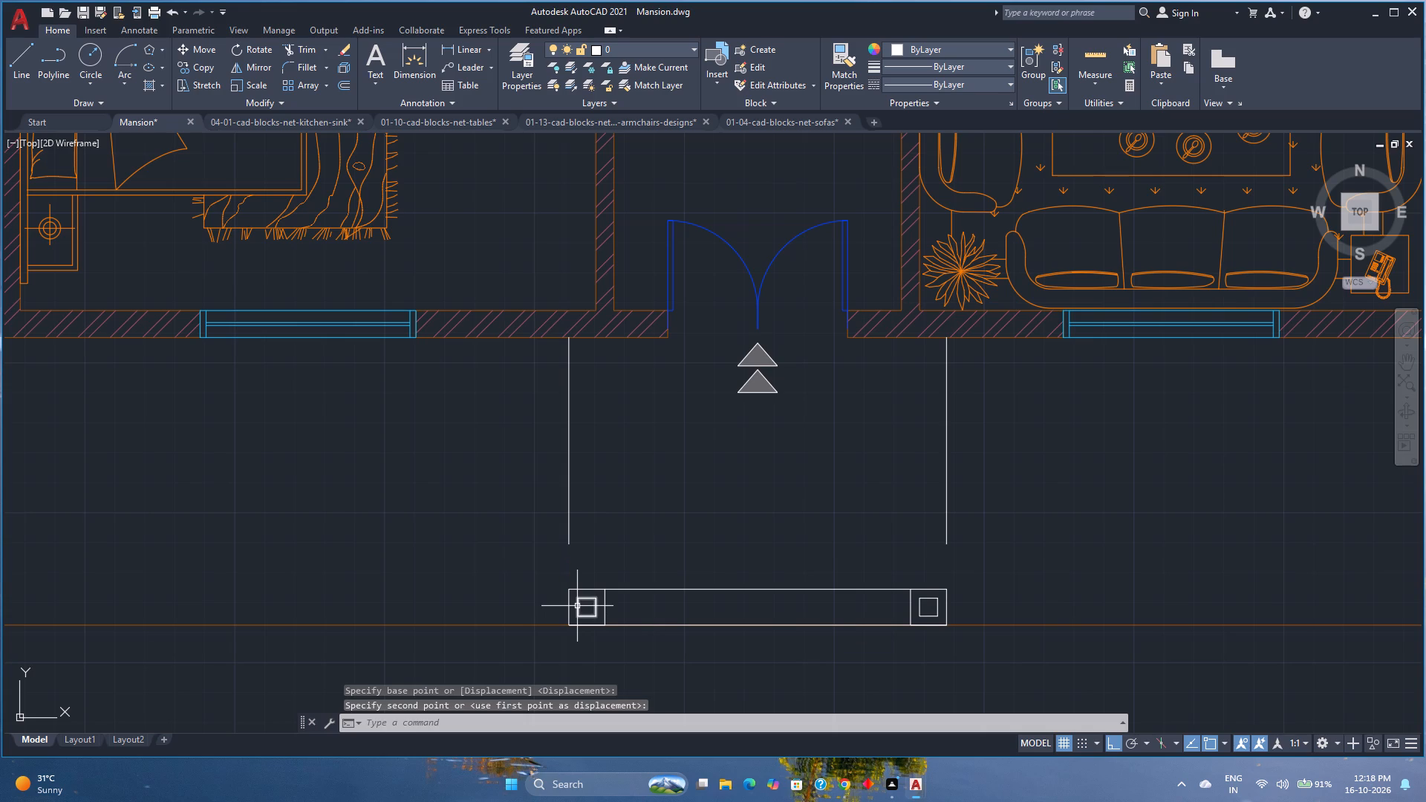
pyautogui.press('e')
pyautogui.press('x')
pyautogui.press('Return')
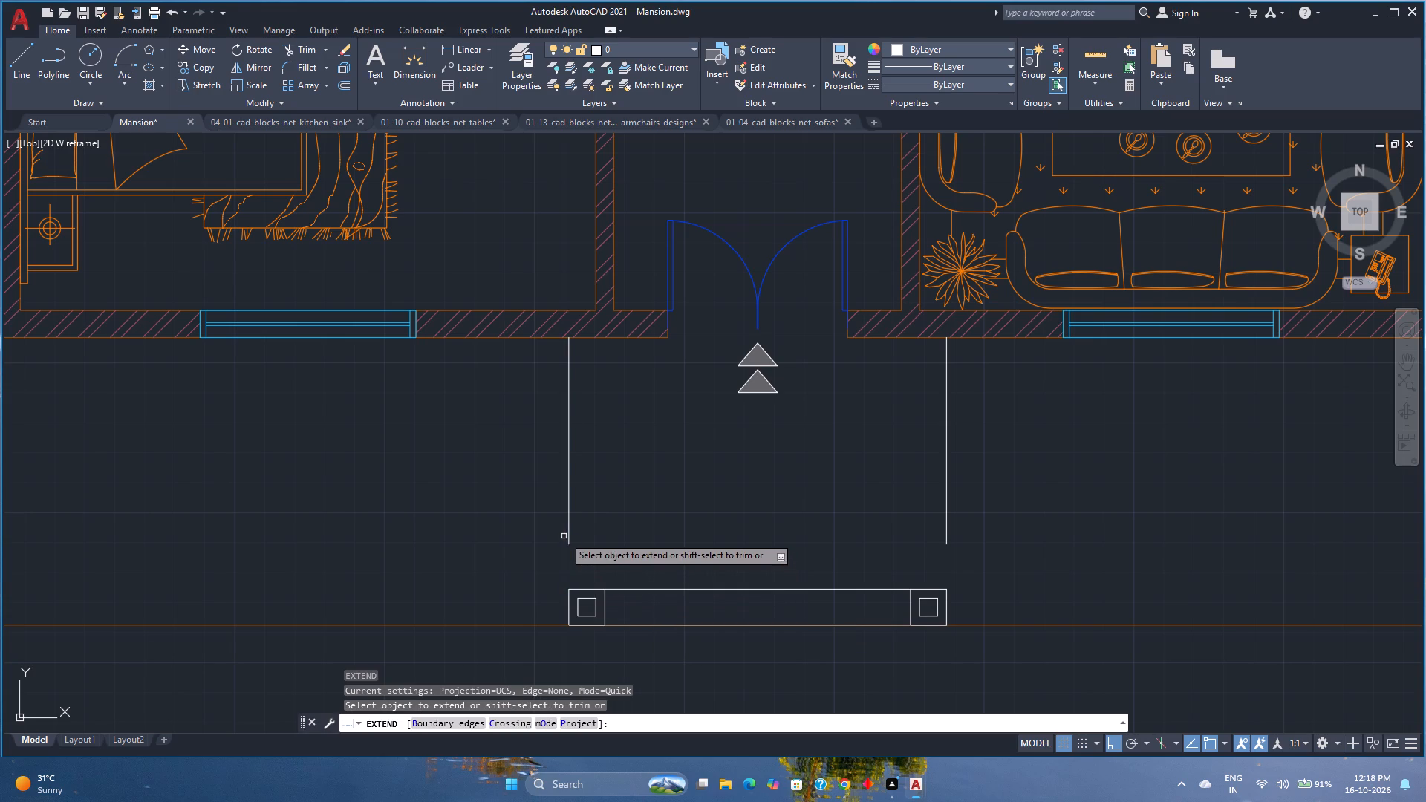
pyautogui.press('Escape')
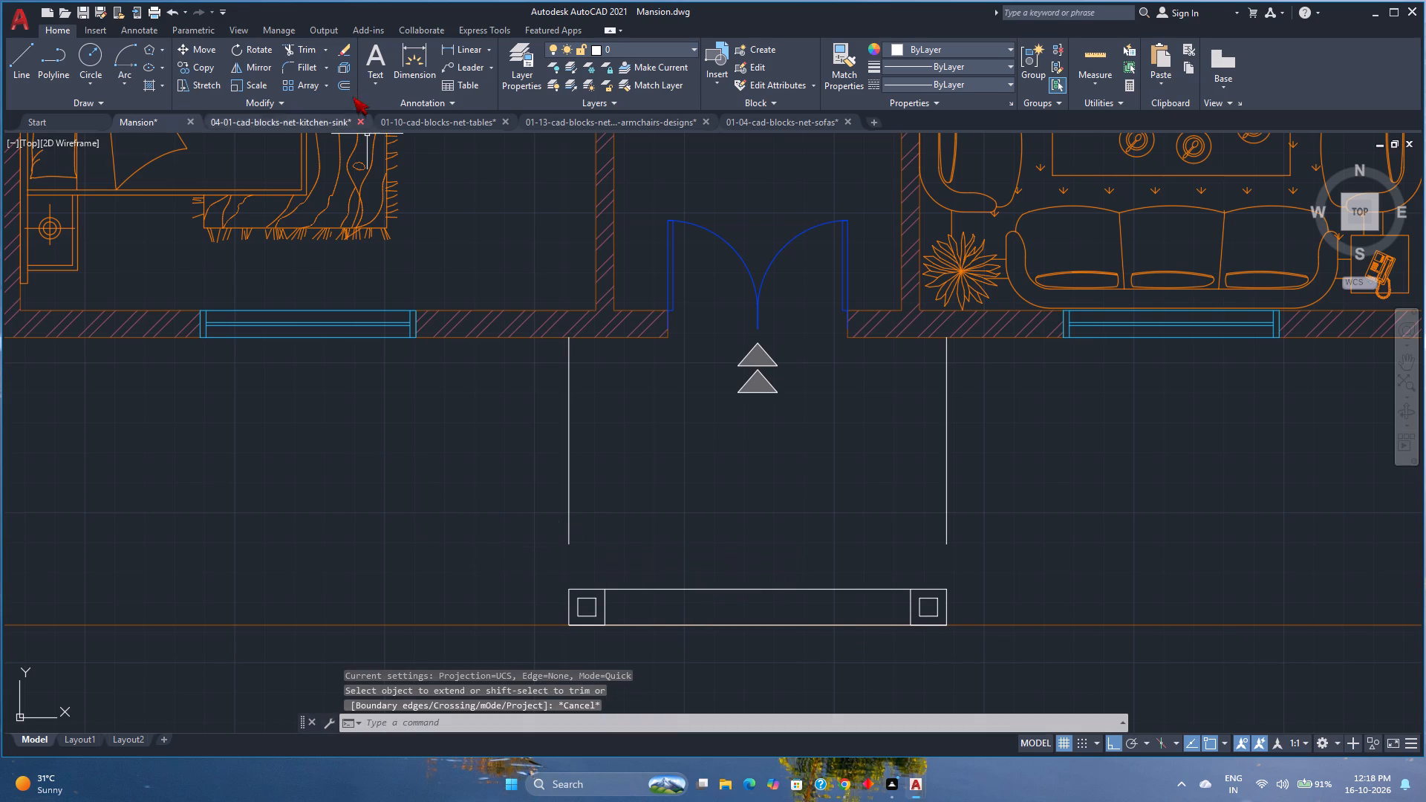
# Fillet both porch side lines to the strip's outer front edge with radius 0, closing the two outer corners.
pyautogui.click(307, 70)
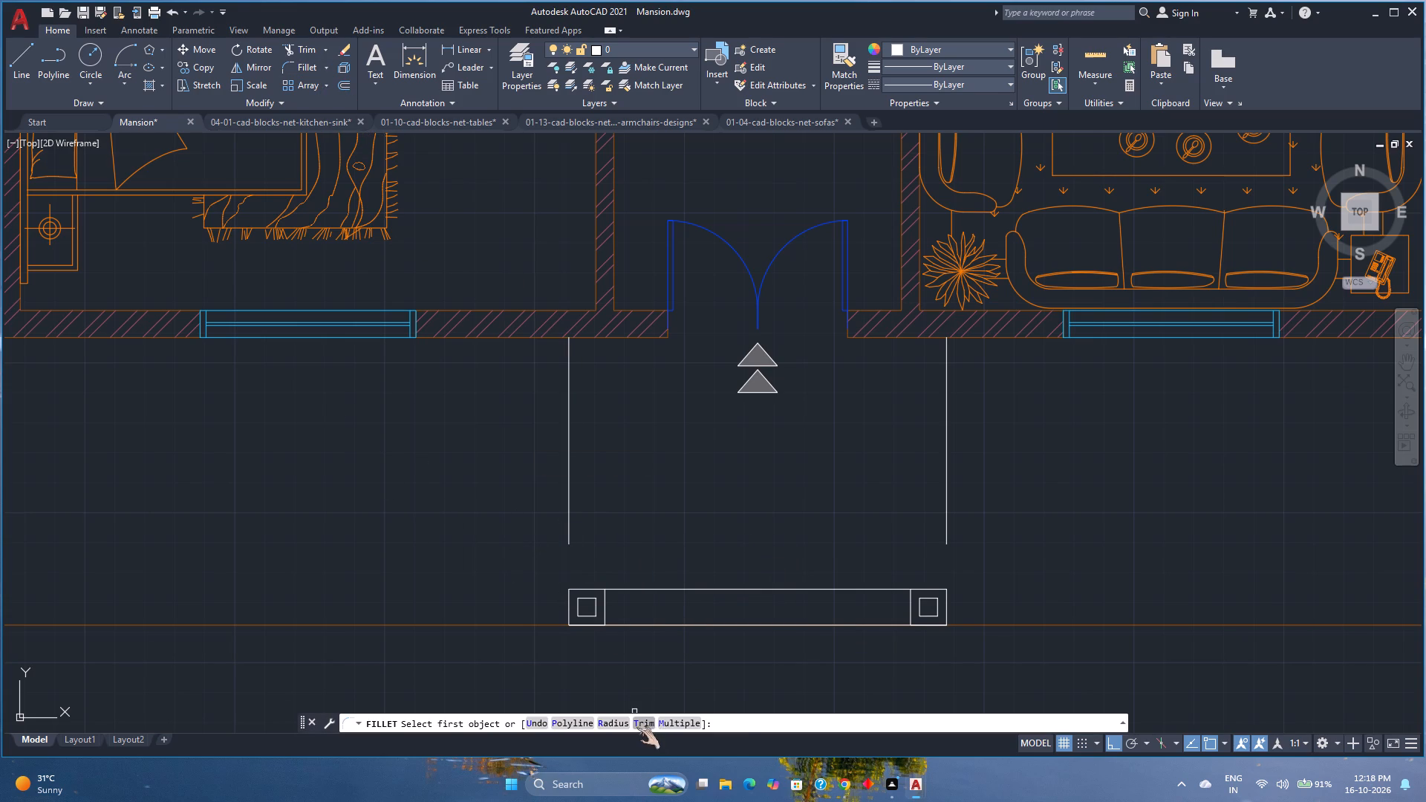
pyautogui.click(606, 728)
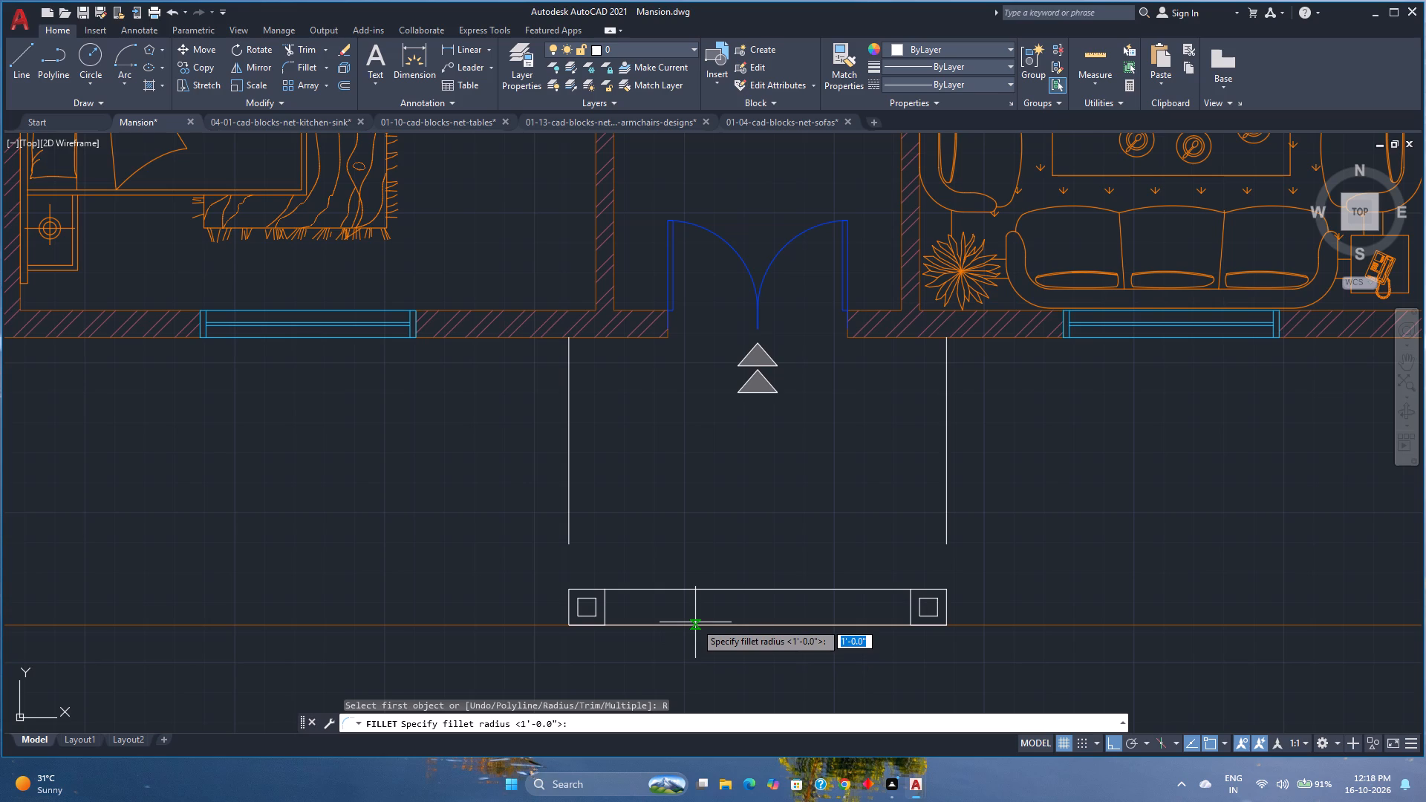
pyautogui.press('0')
pyautogui.press('Return')
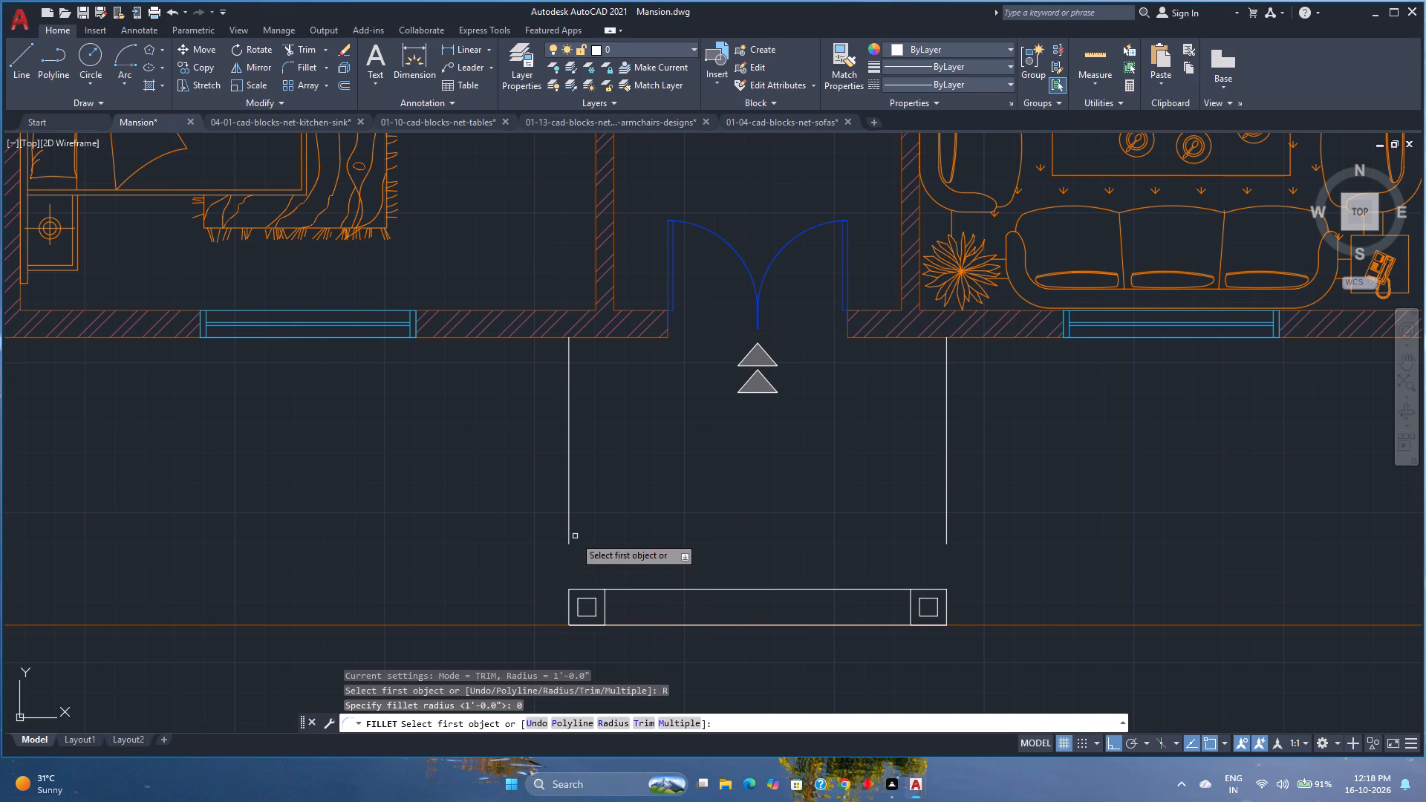
pyautogui.click(569, 532)
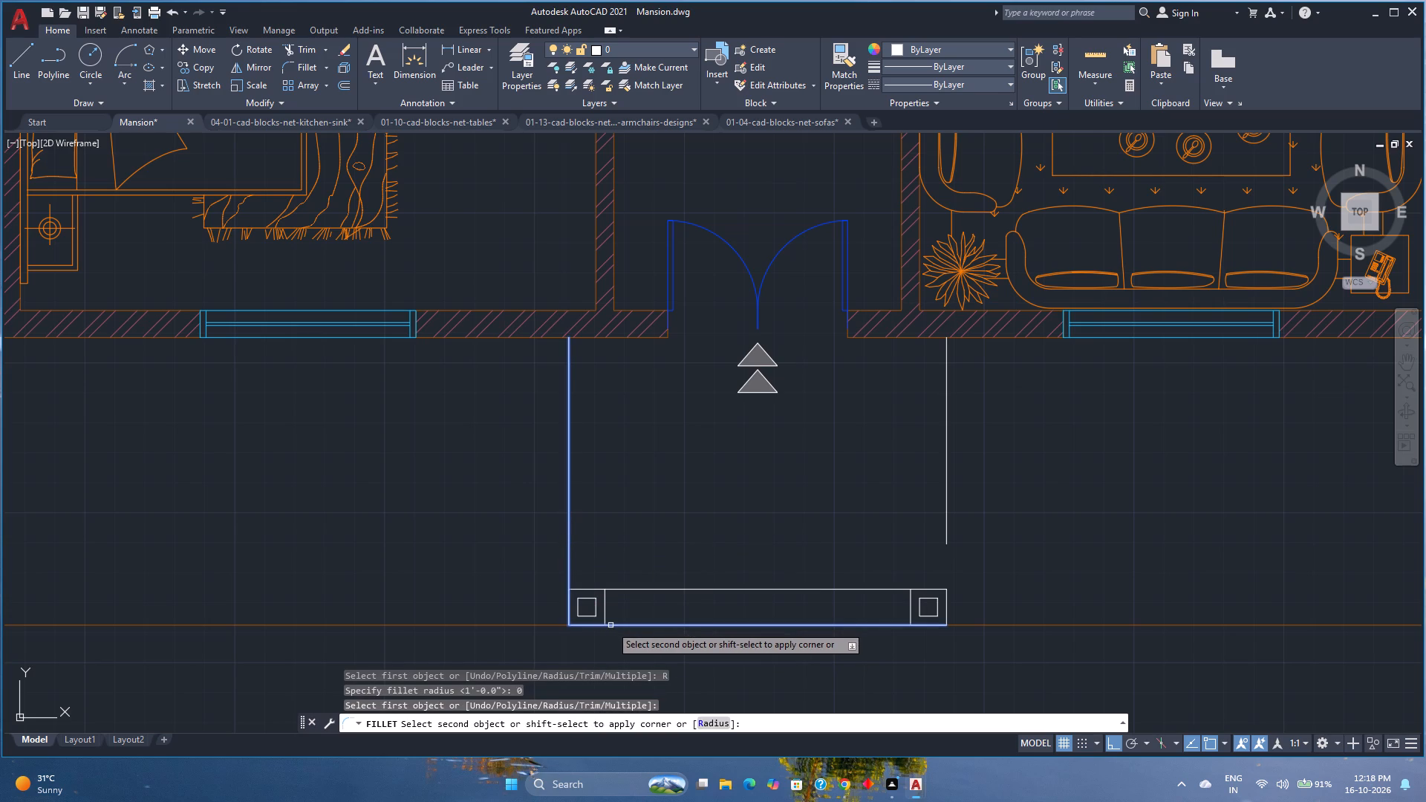
pyautogui.click(611, 625)
pyautogui.press('space')
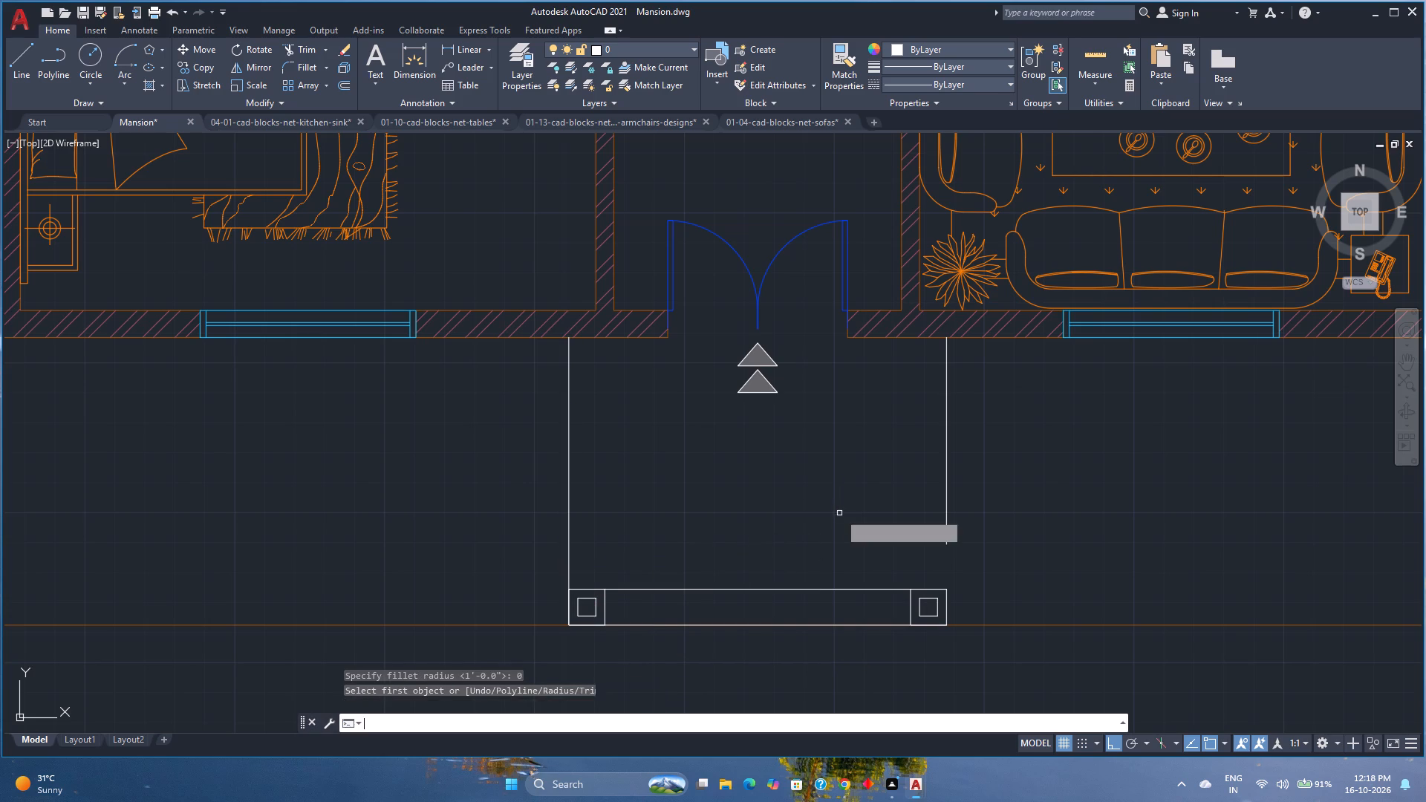
pyautogui.click(948, 492)
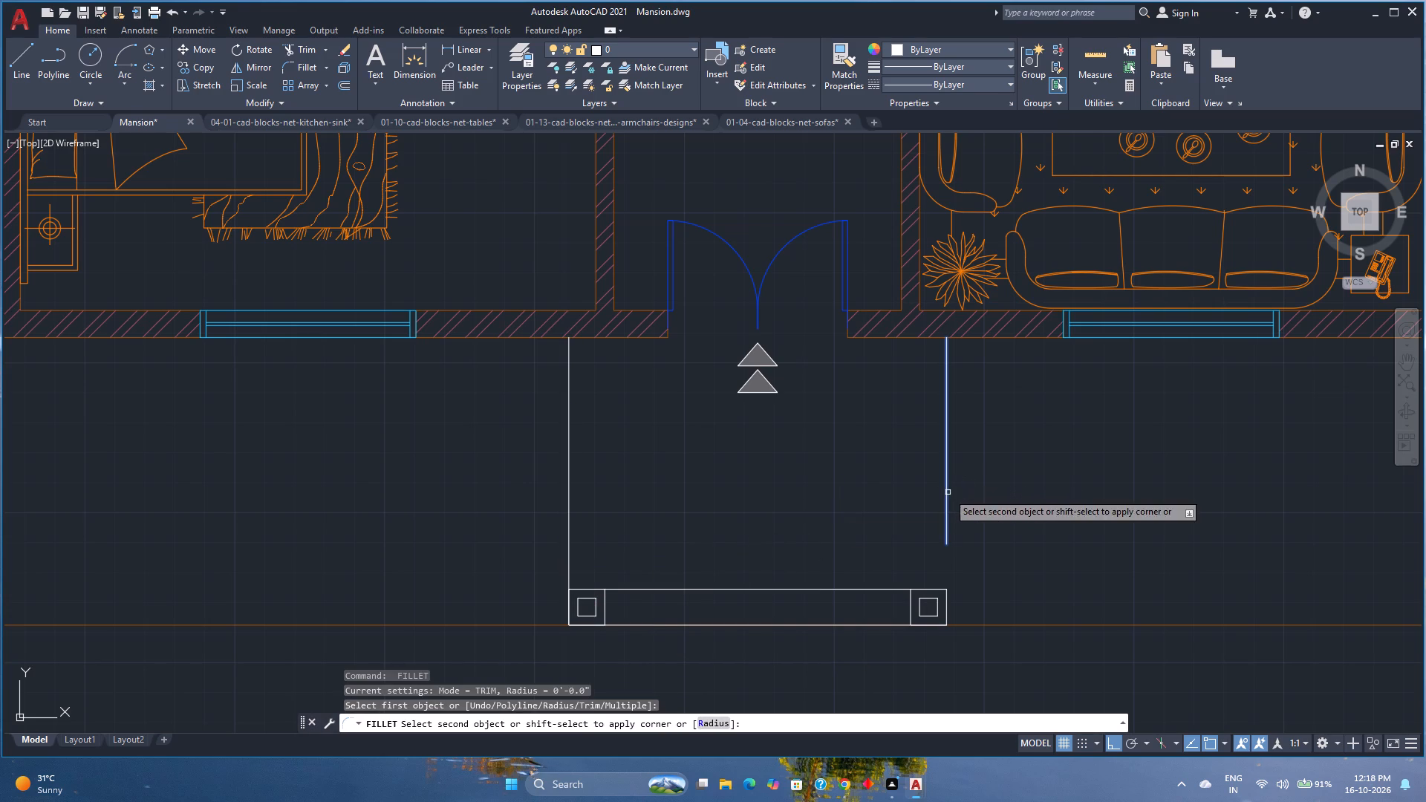
pyautogui.click(942, 625)
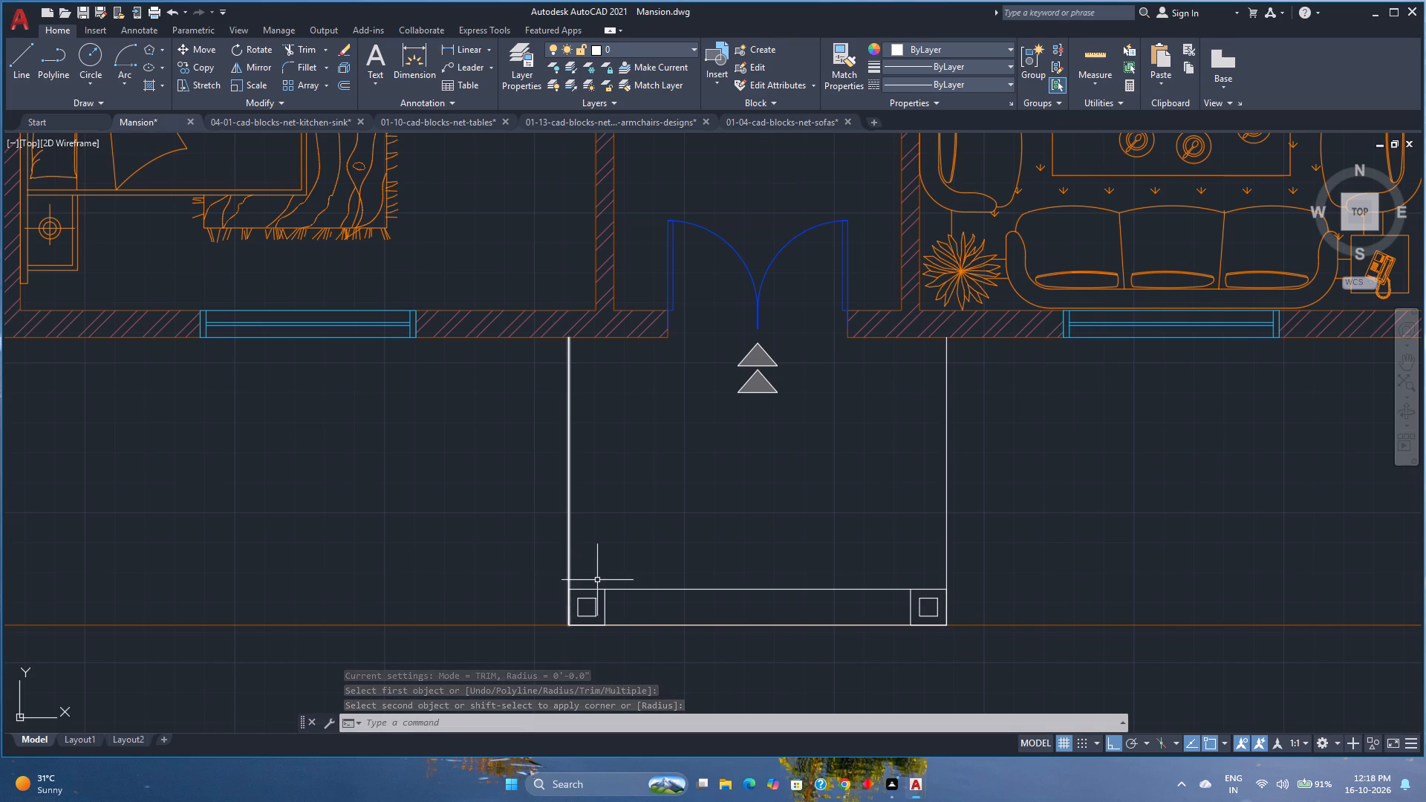
# Save the drawing.
pyautogui.scroll(-1, 605, 581)
pyautogui.moveTo(605, 581); pyautogui.dragTo(641, 599, button='middle')
pyautogui.hotkey('ctrl', 's')
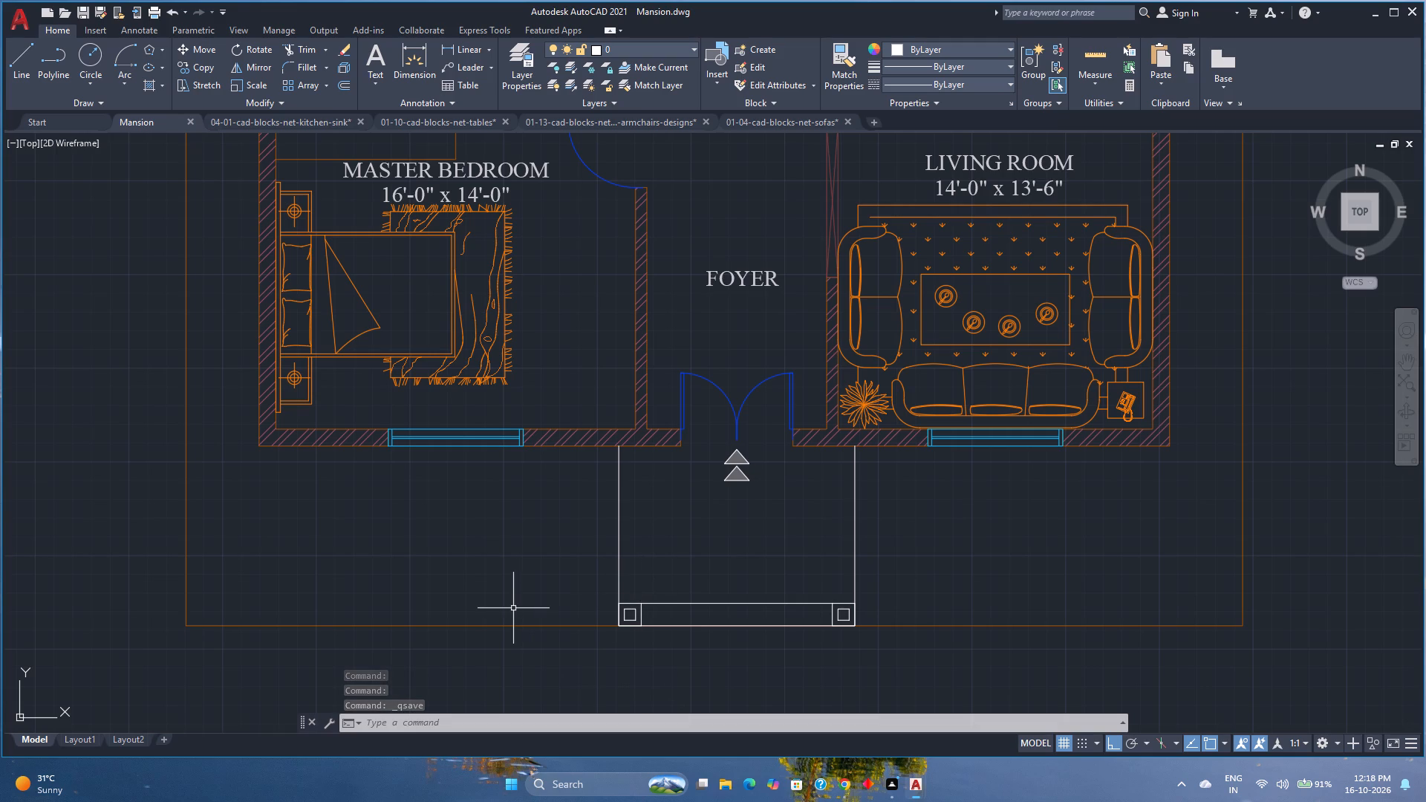
# Measure the front yard beside the porch, out to the side boundary line, with quick measure.
pyautogui.moveTo(513, 608); pyautogui.dragTo(675, 612, button='middle')
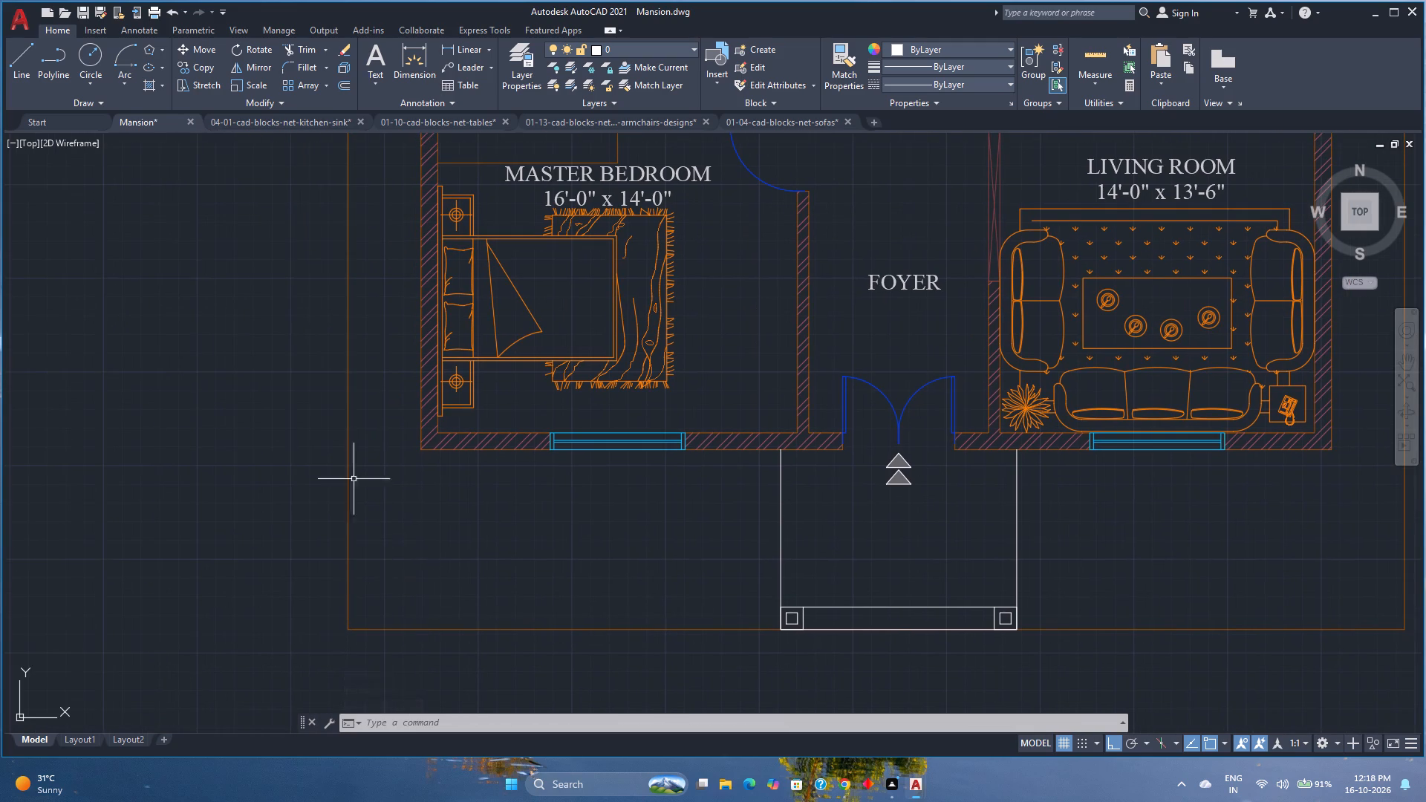
pyautogui.scroll(-1, 481, 633)
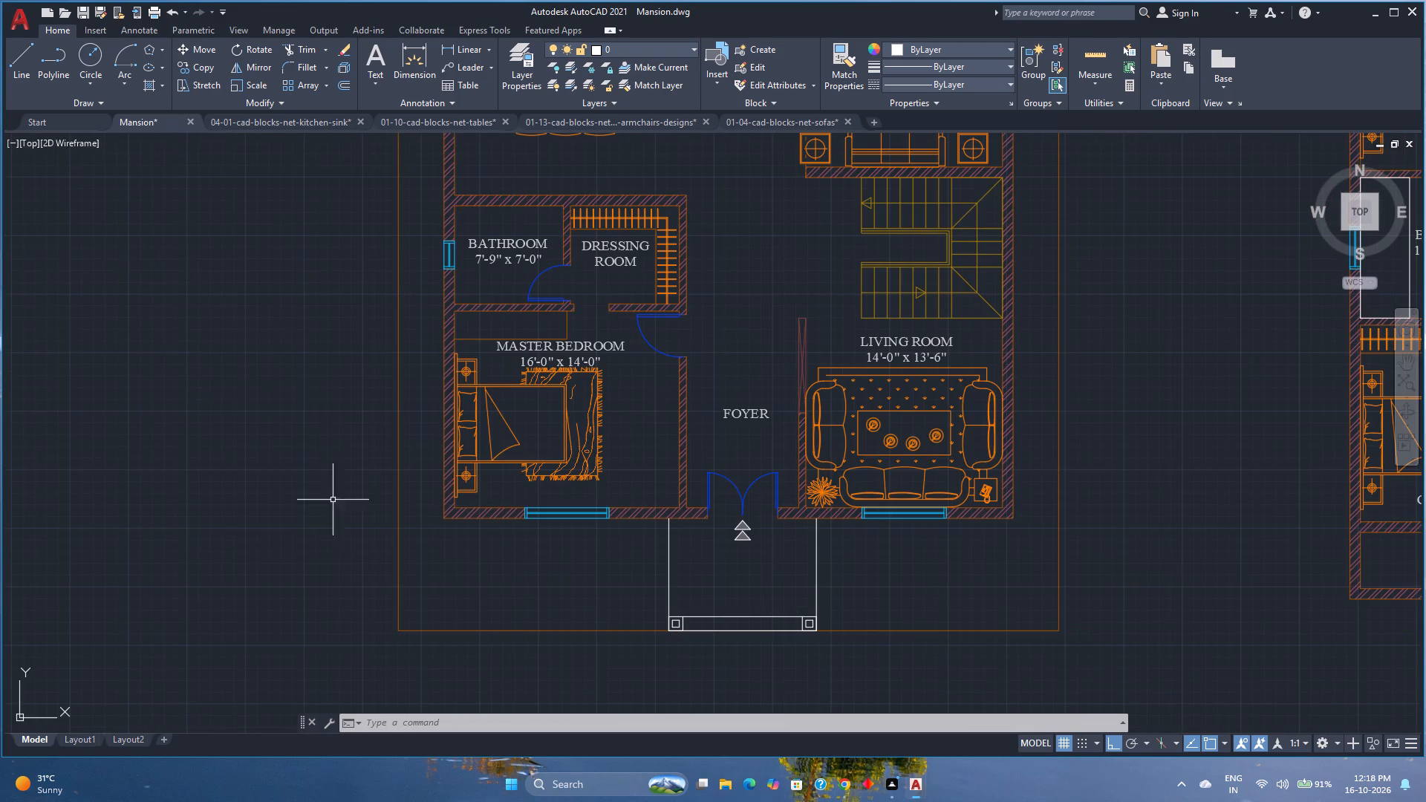
pyautogui.click(1084, 46)
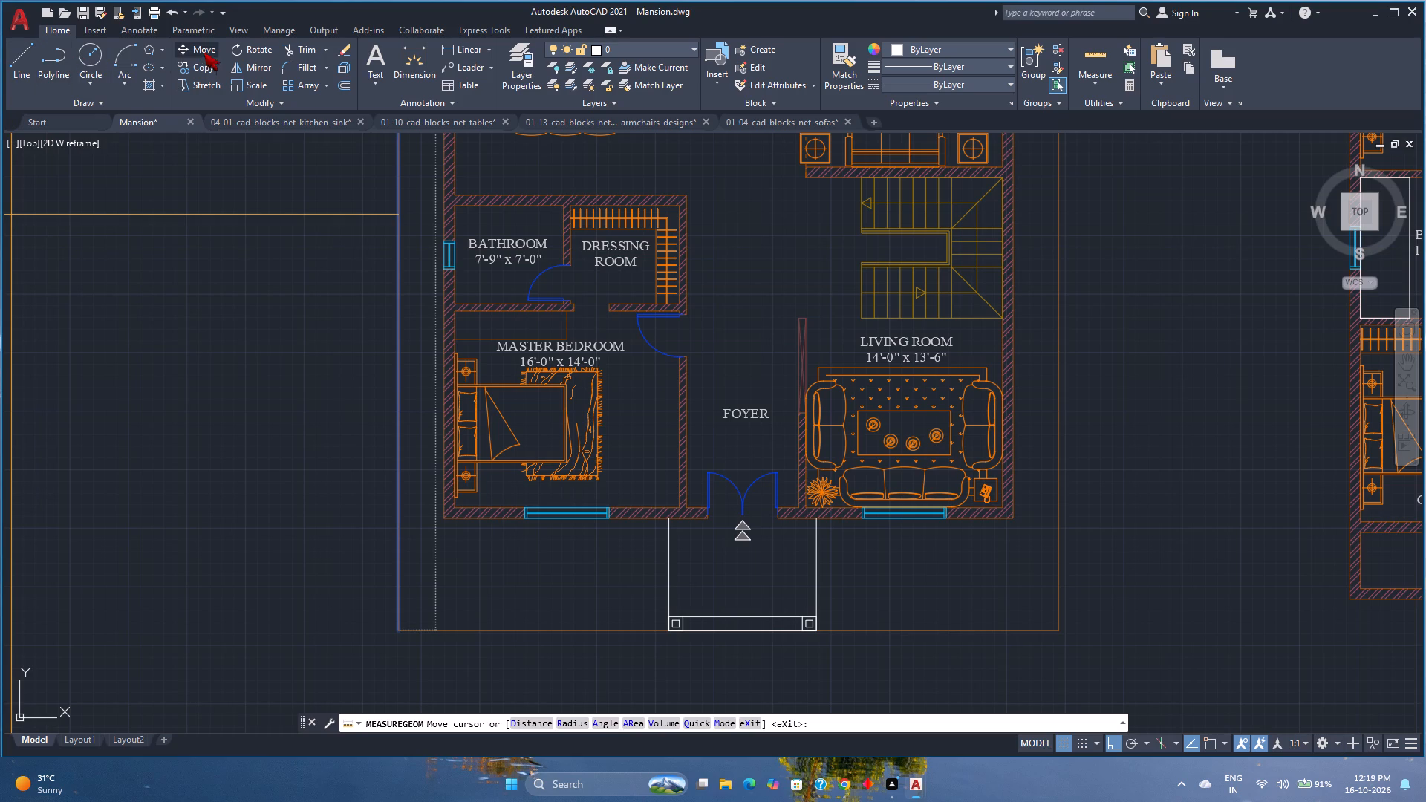
# Draw a 19'3" by 1'6" rectangle near the front boundary on the master bedroom side.
pyautogui.click(160, 51)
pyautogui.click(166, 68)
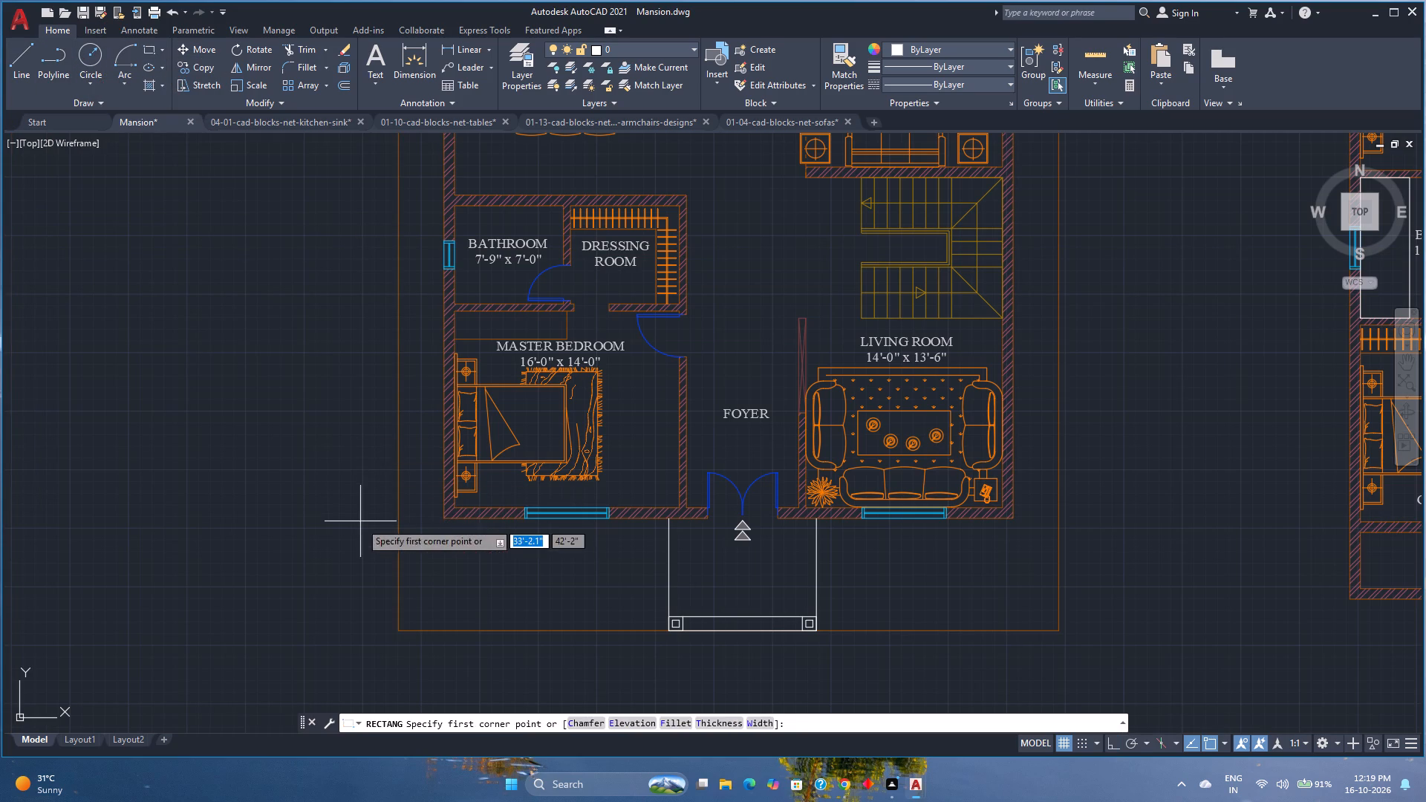
pyautogui.click(365, 538)
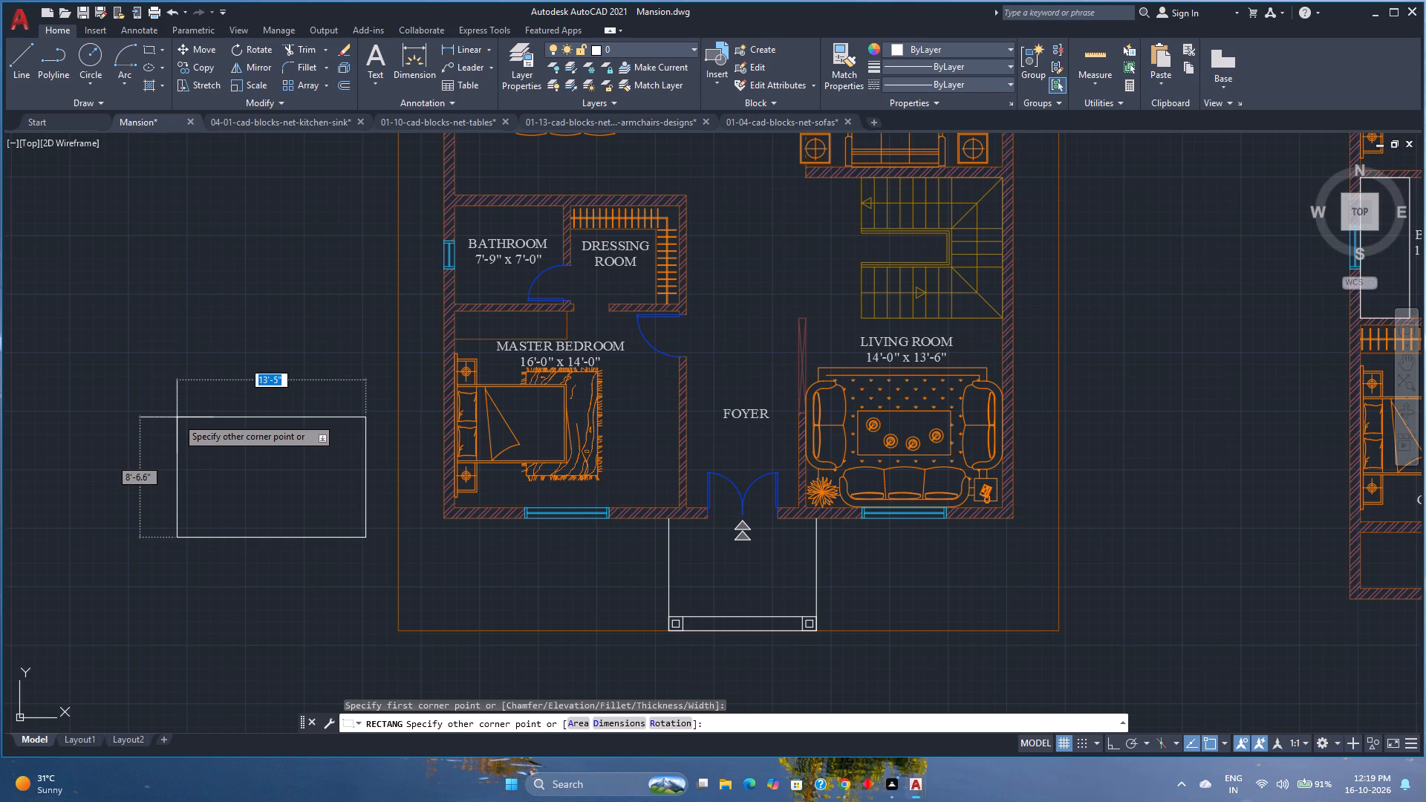
pyautogui.press('1')
pyautogui.press("'")
pyautogui.write('6"')
pyautogui.press('BackSpace')
pyautogui.press('BackSpace')
pyautogui.press('BackSpace')
pyautogui.press('BackSpace')
pyautogui.write('13')
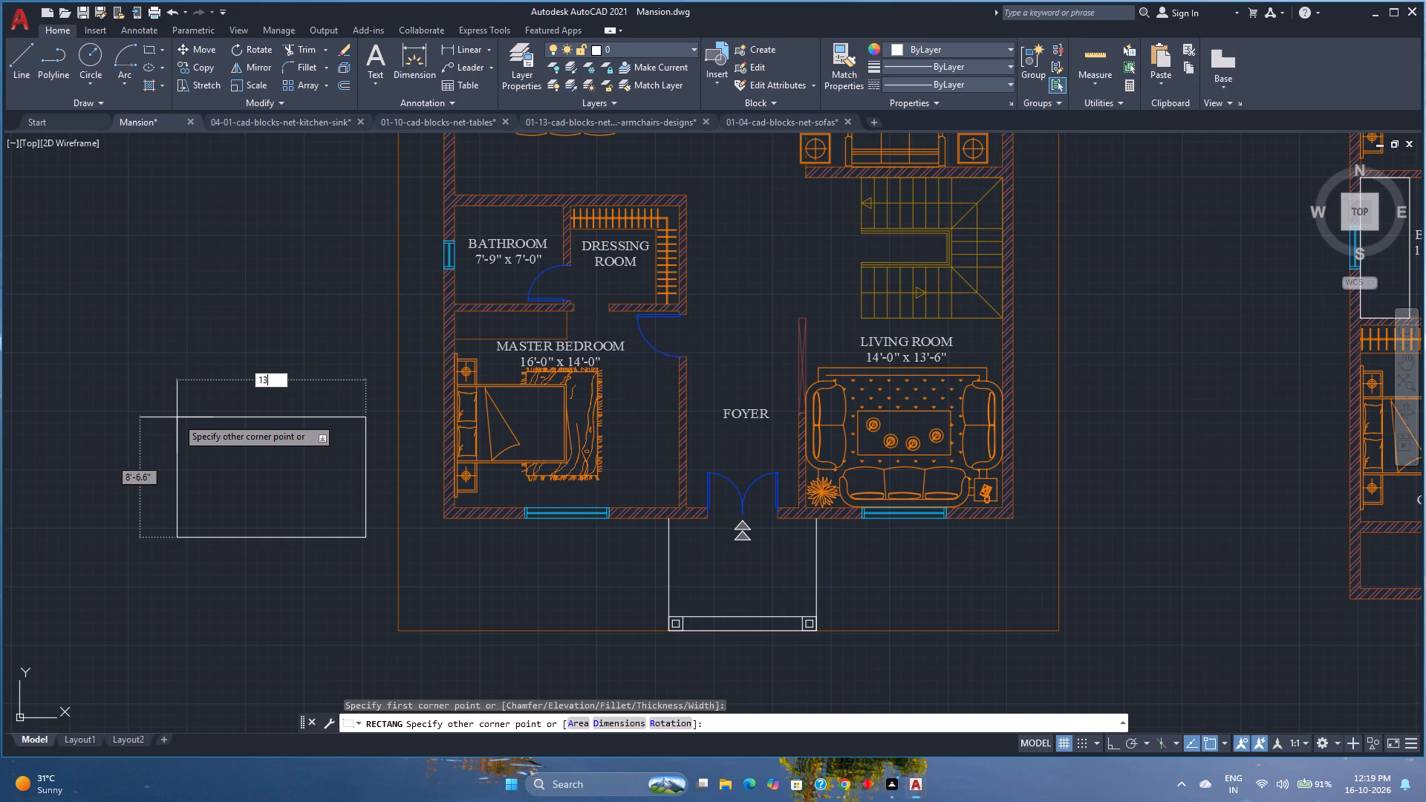
pyautogui.press('\\')
pyautogui.press('BackSpace')
pyautogui.press('BackSpace')
pyautogui.write('9\'3",1\'')
pyautogui.write('6"')
pyautogui.press('Return')
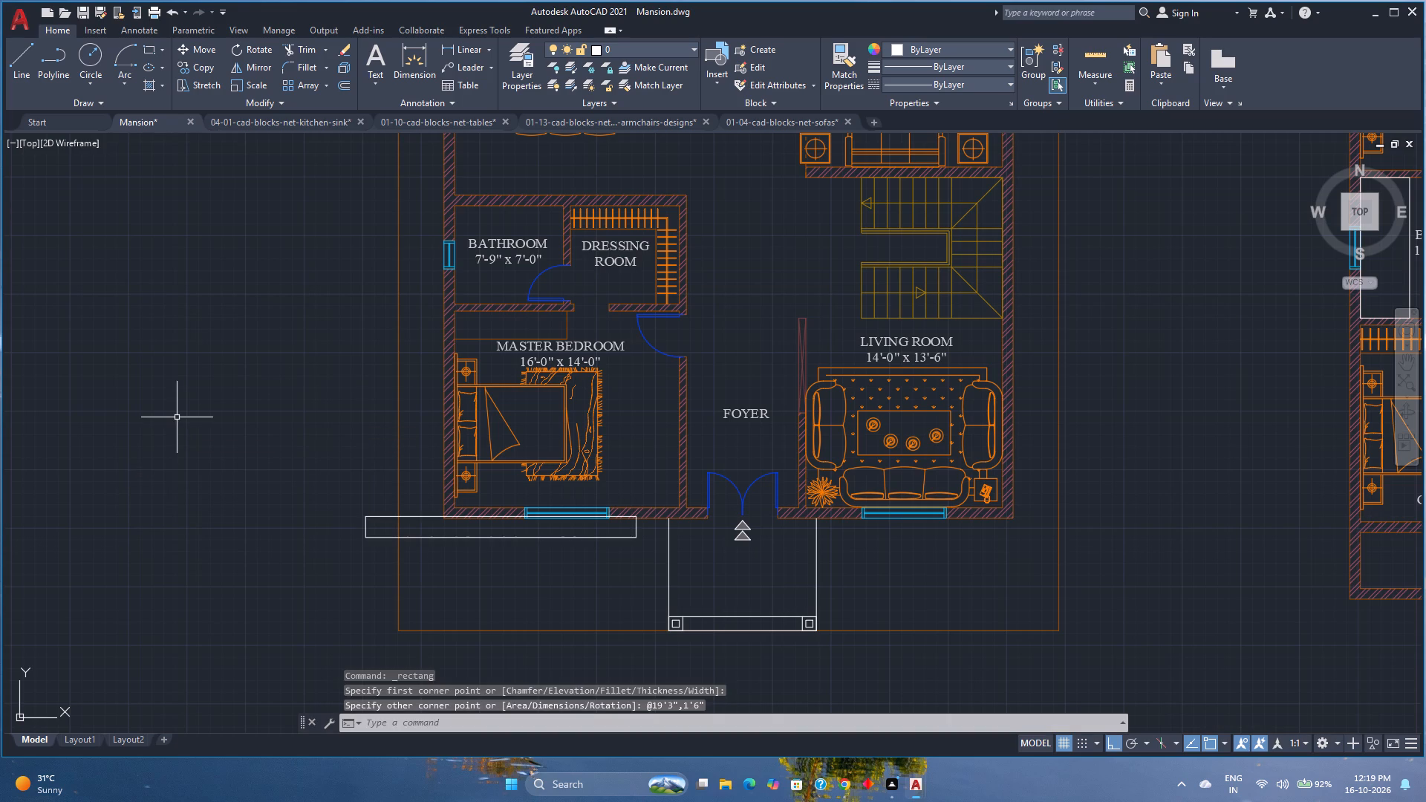
# Move the new rectangle by its outer front corner onto the plot boundary's front corner on the master bedroom side.
pyautogui.click(442, 538)
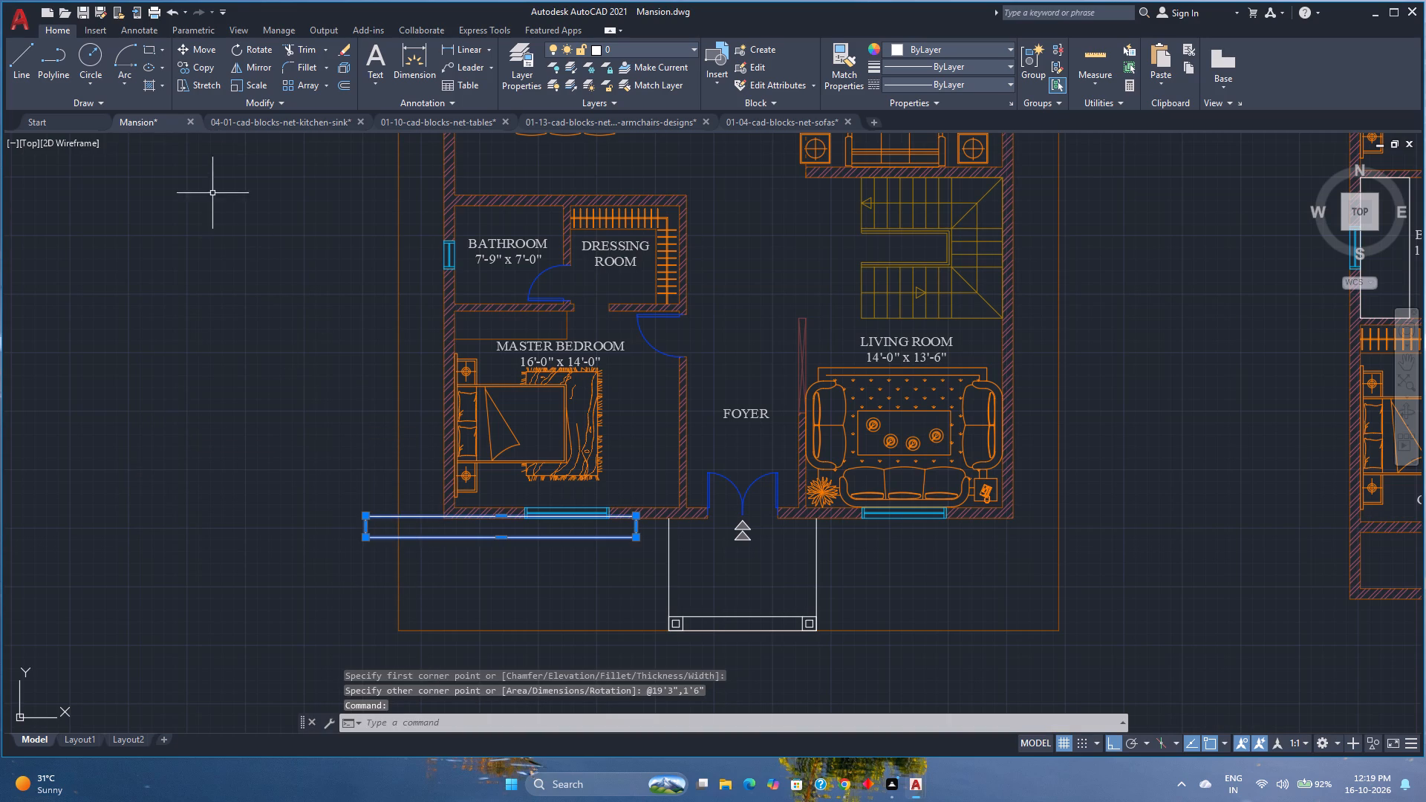
pyautogui.click(202, 50)
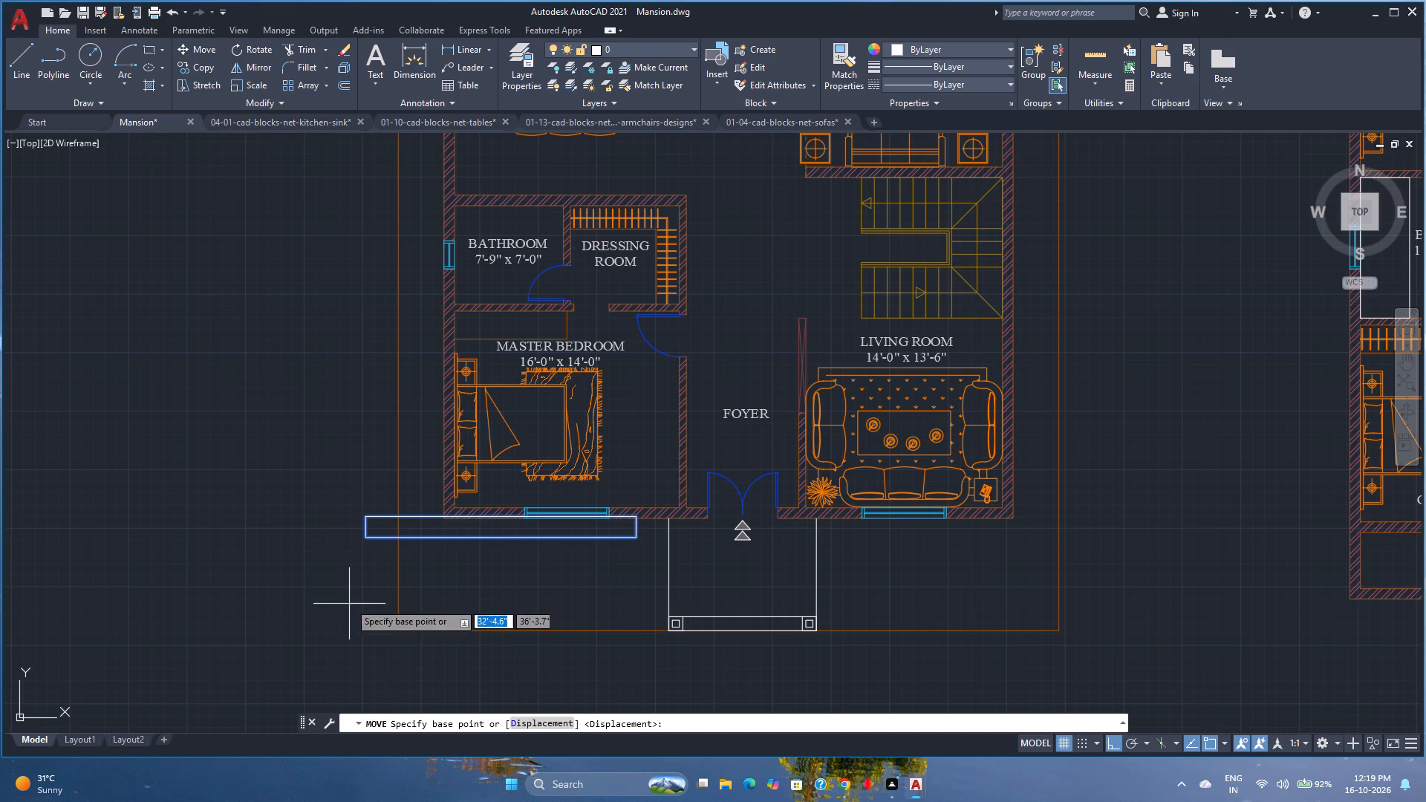
pyautogui.click(367, 537)
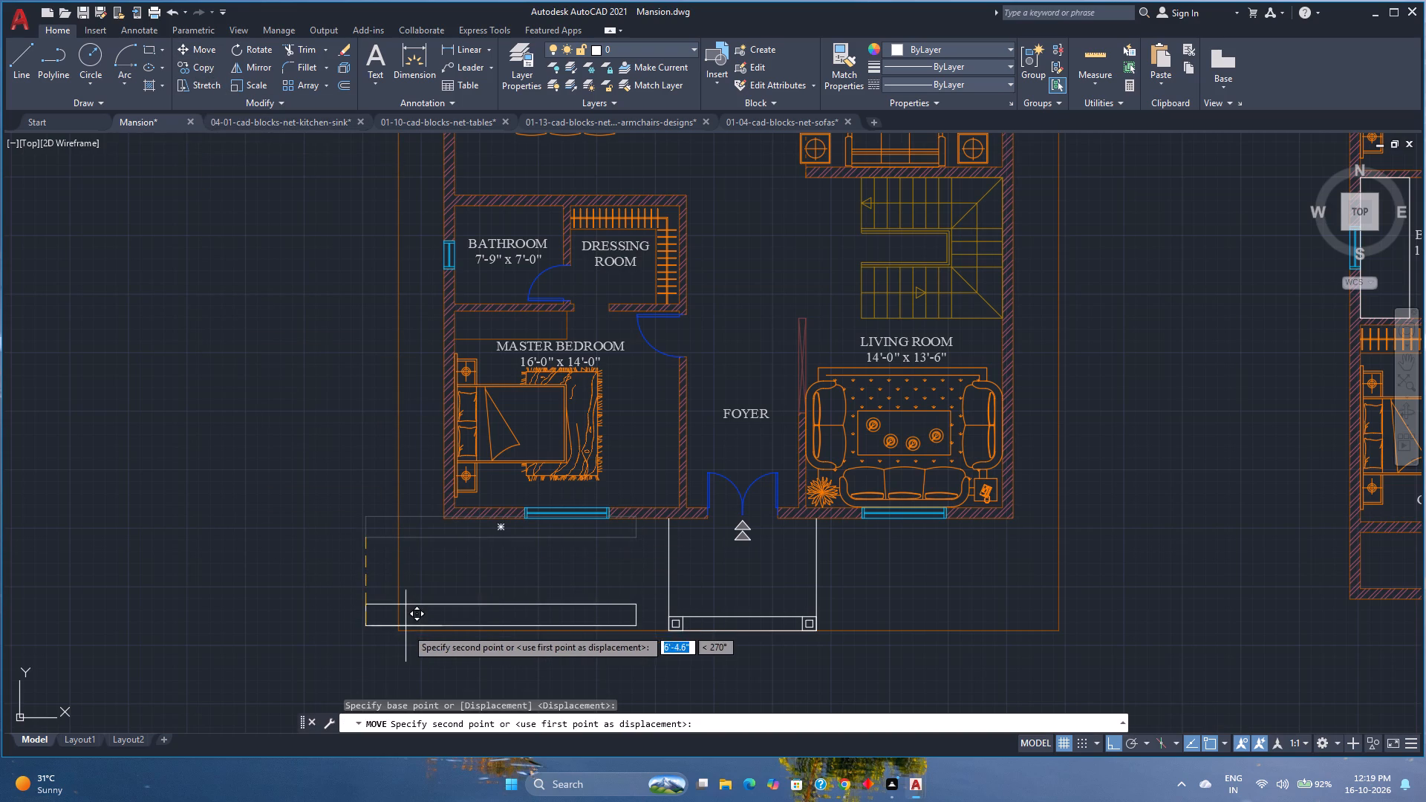
pyautogui.click(403, 633)
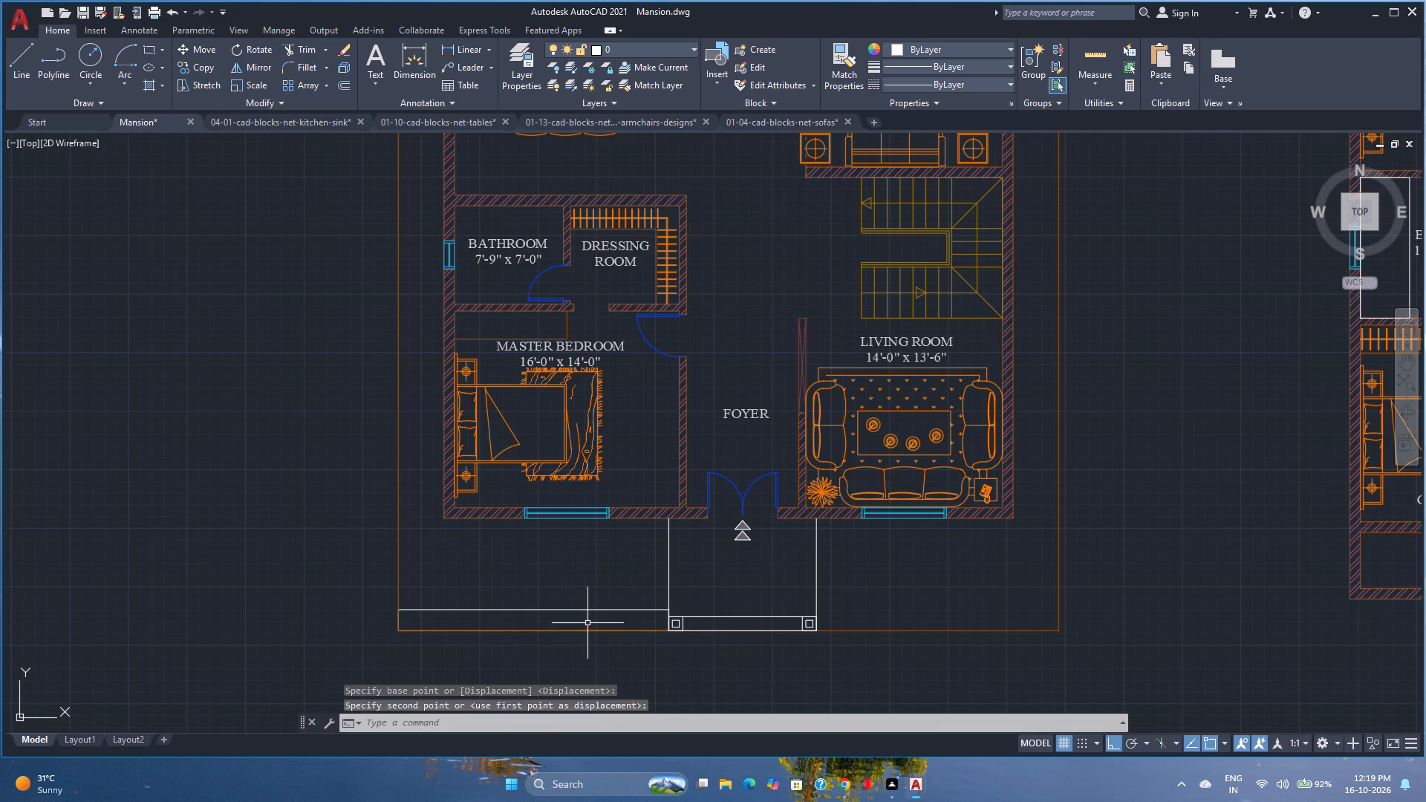
# Offset the front strip rectangle 3" inward.
pyautogui.click(339, 87)
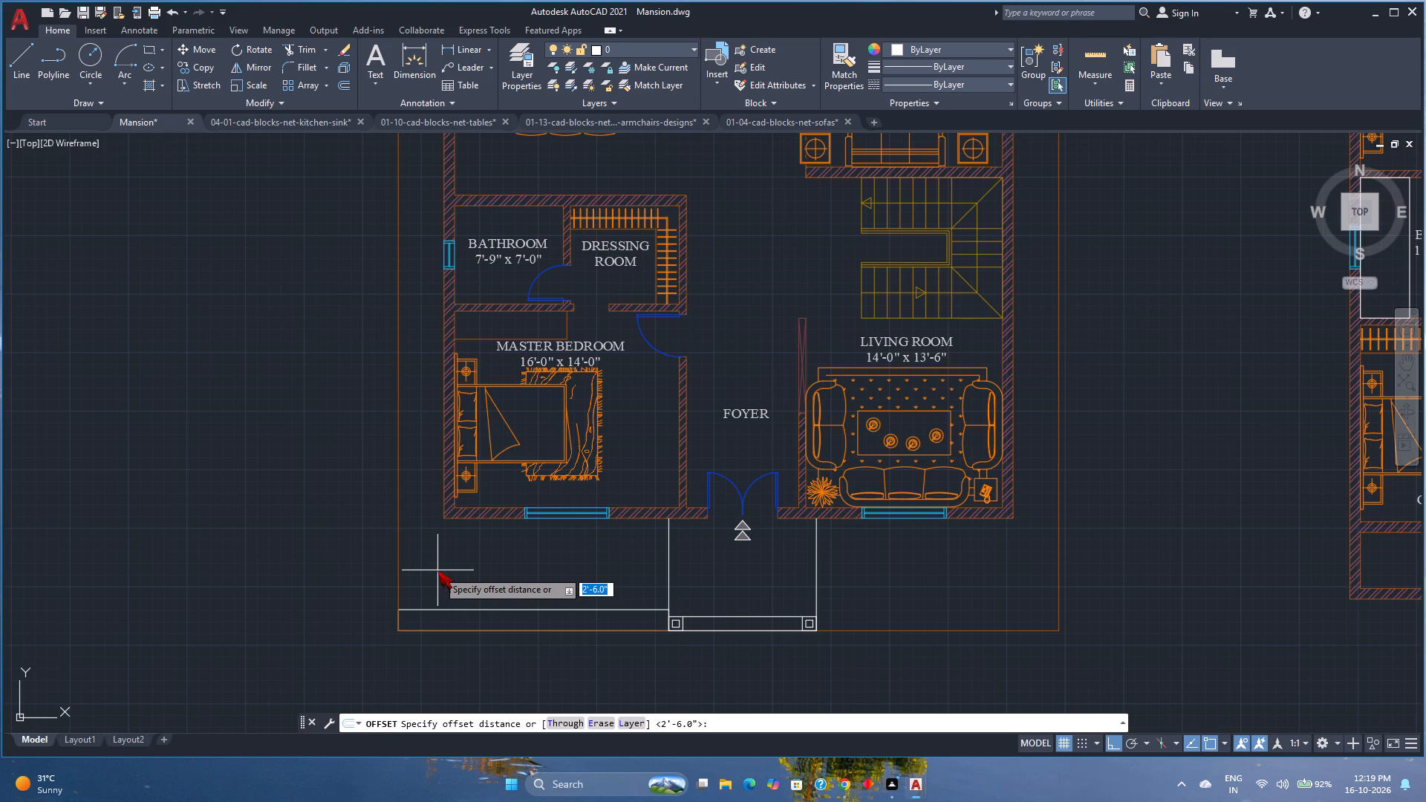
pyautogui.press('2')
pyautogui.press('Return')
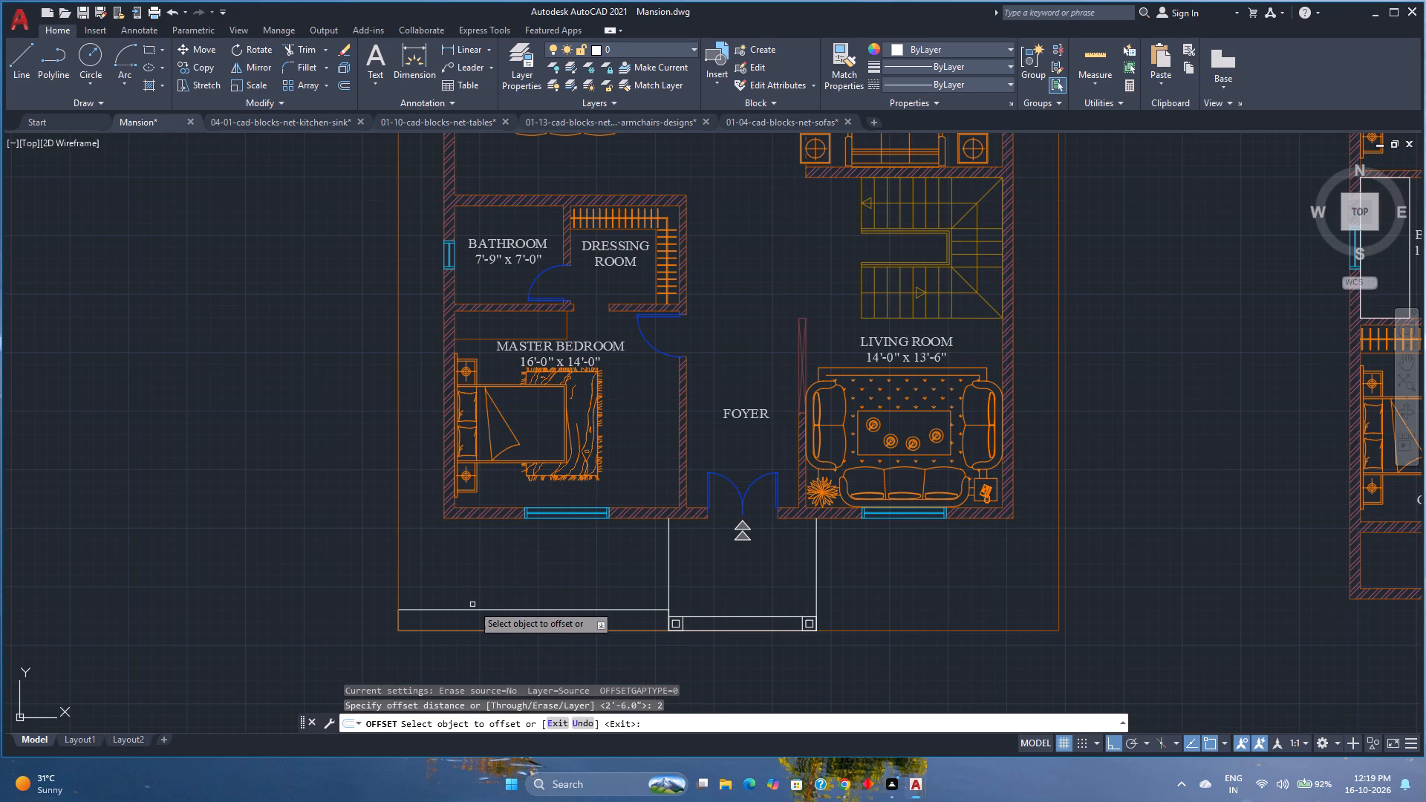
pyautogui.click(472, 610)
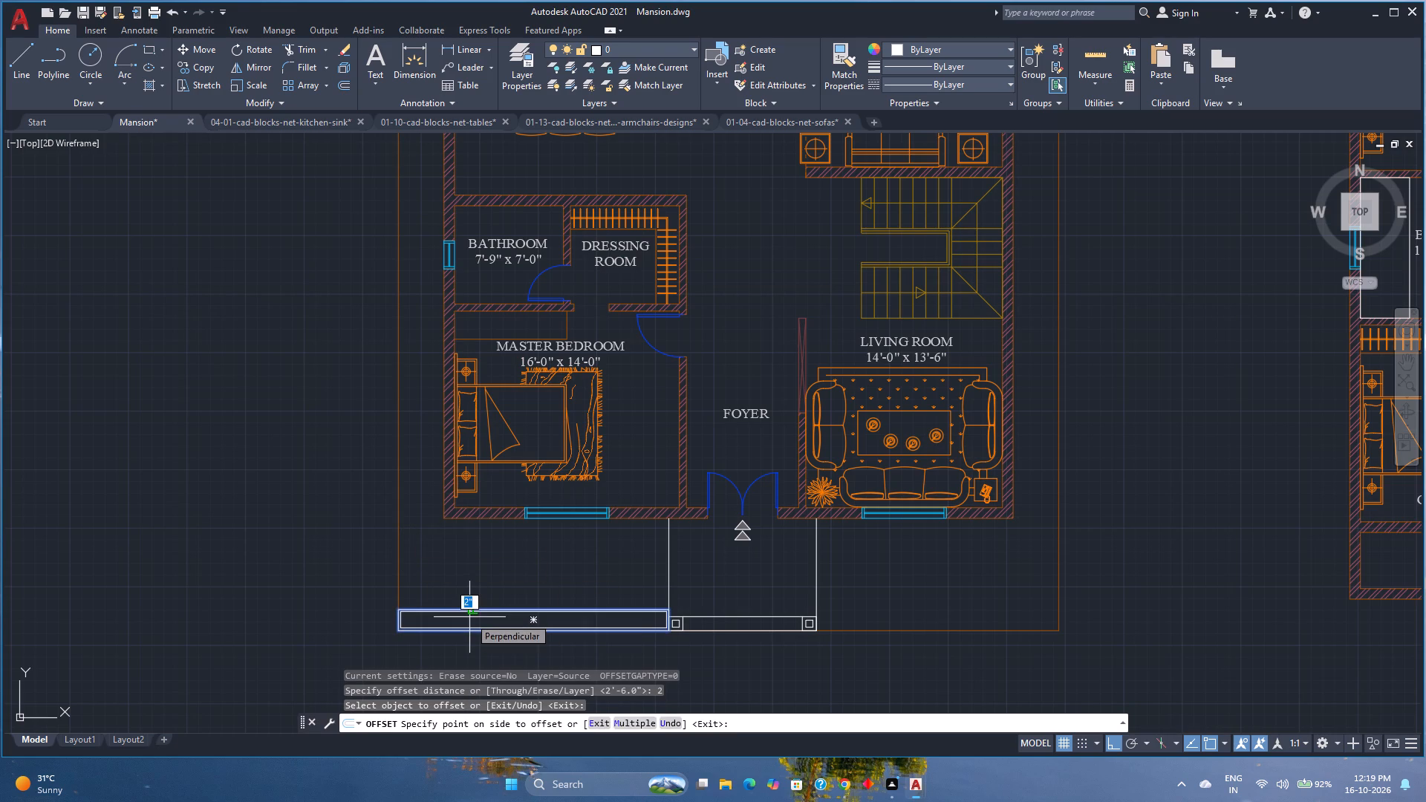
pyautogui.press('3')
pyautogui.press('Return')
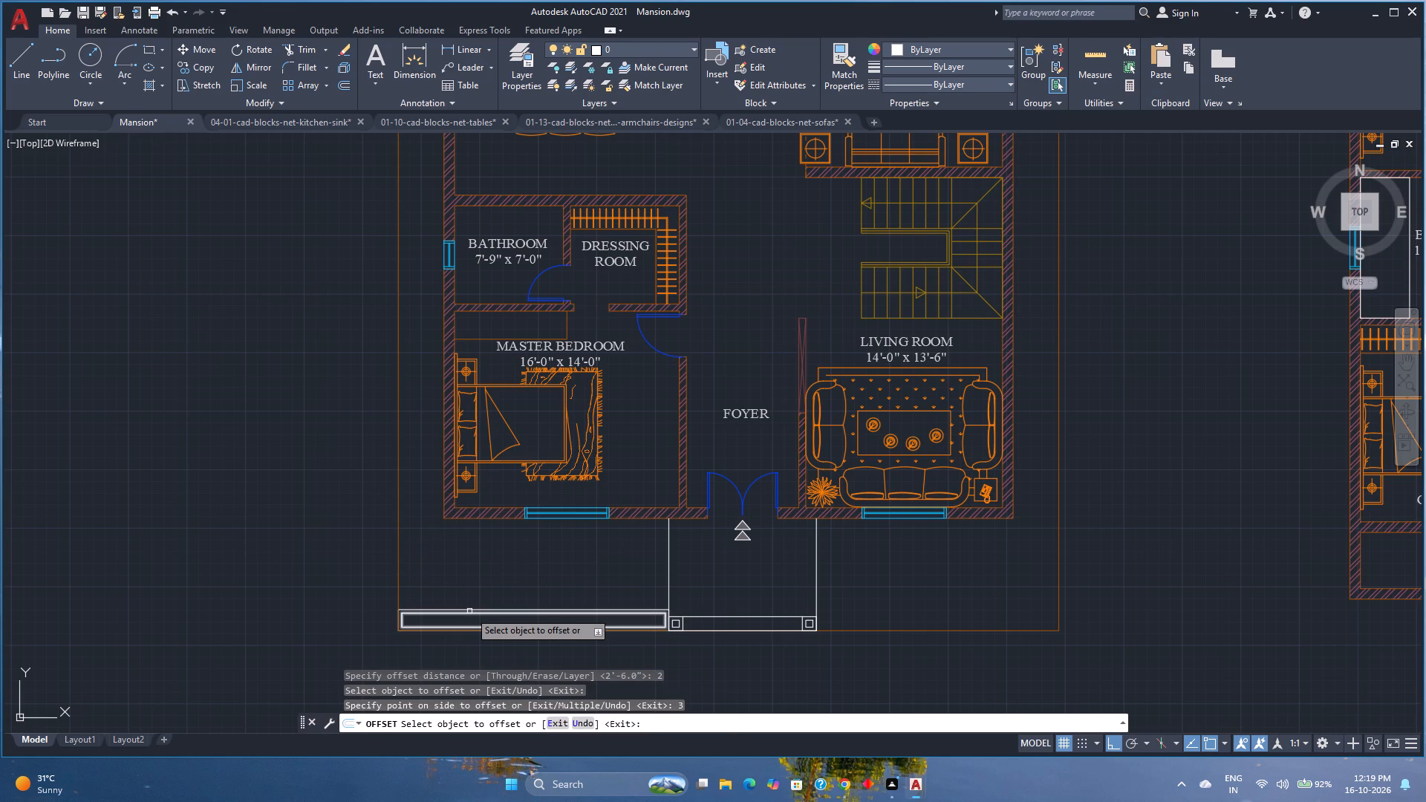
pyautogui.press('Escape')
# Bring both nested strip rectangles above the plot boundary line in the draw order.
pyautogui.click(497, 607)
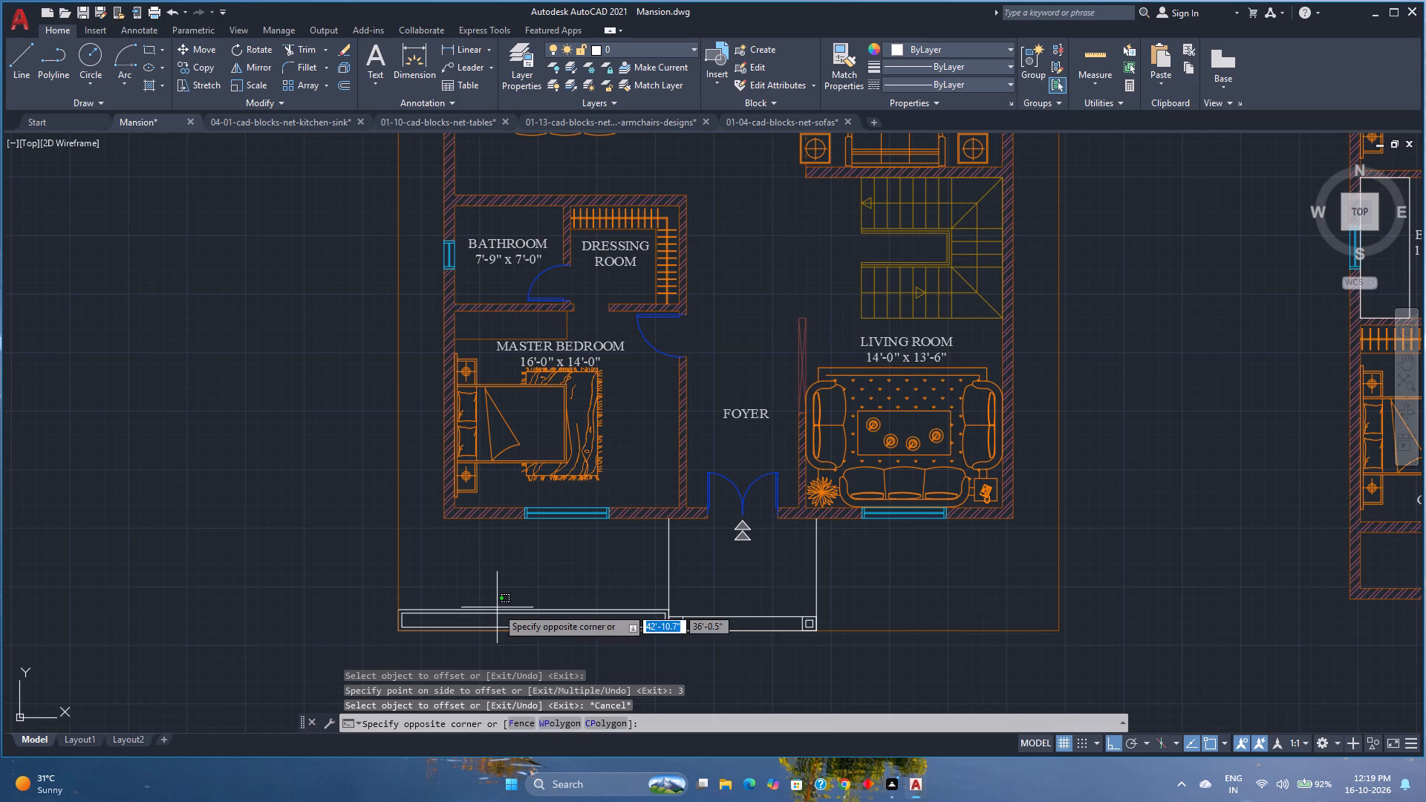
pyautogui.click(450, 573)
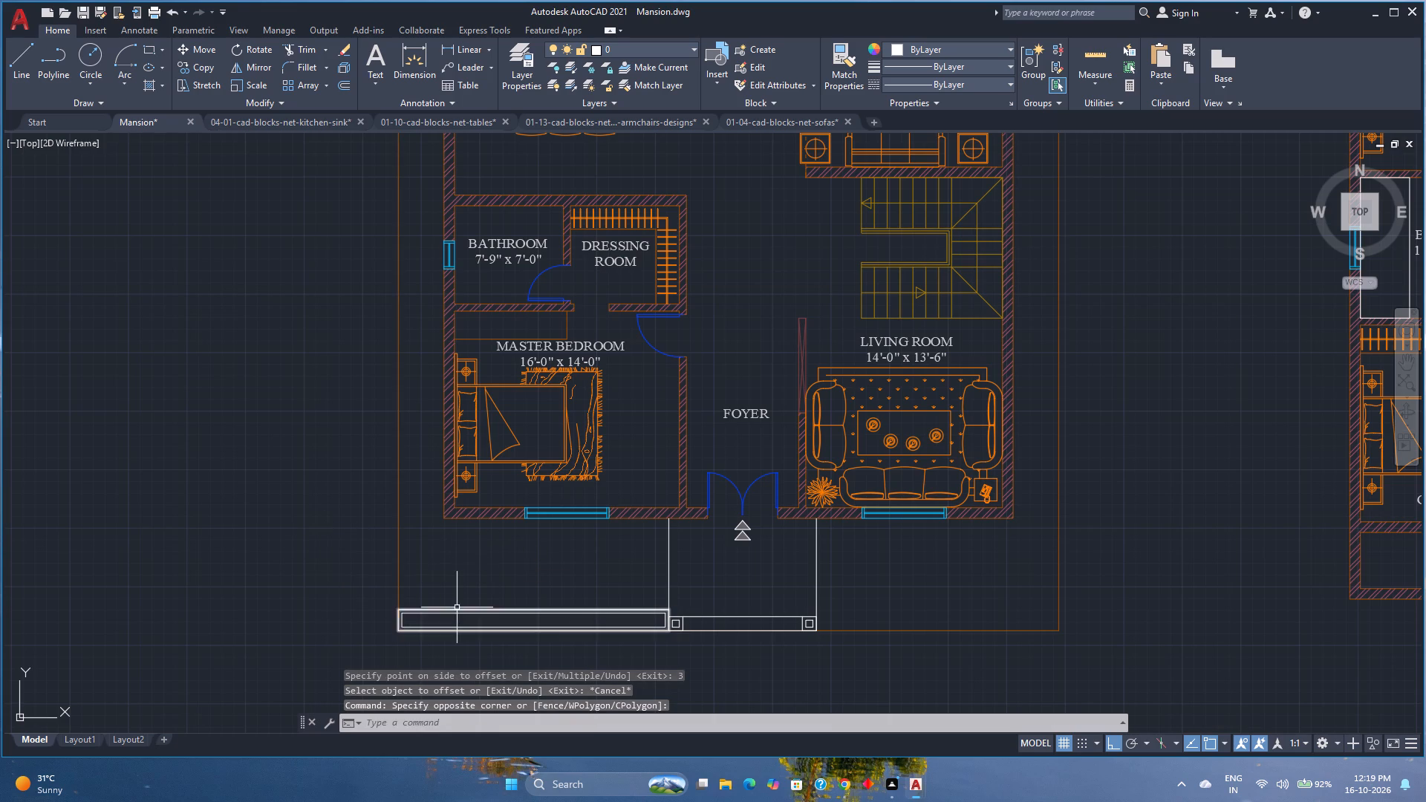
pyautogui.click(457, 607)
pyautogui.scroll(3, 452, 610)
pyautogui.click(452, 610)
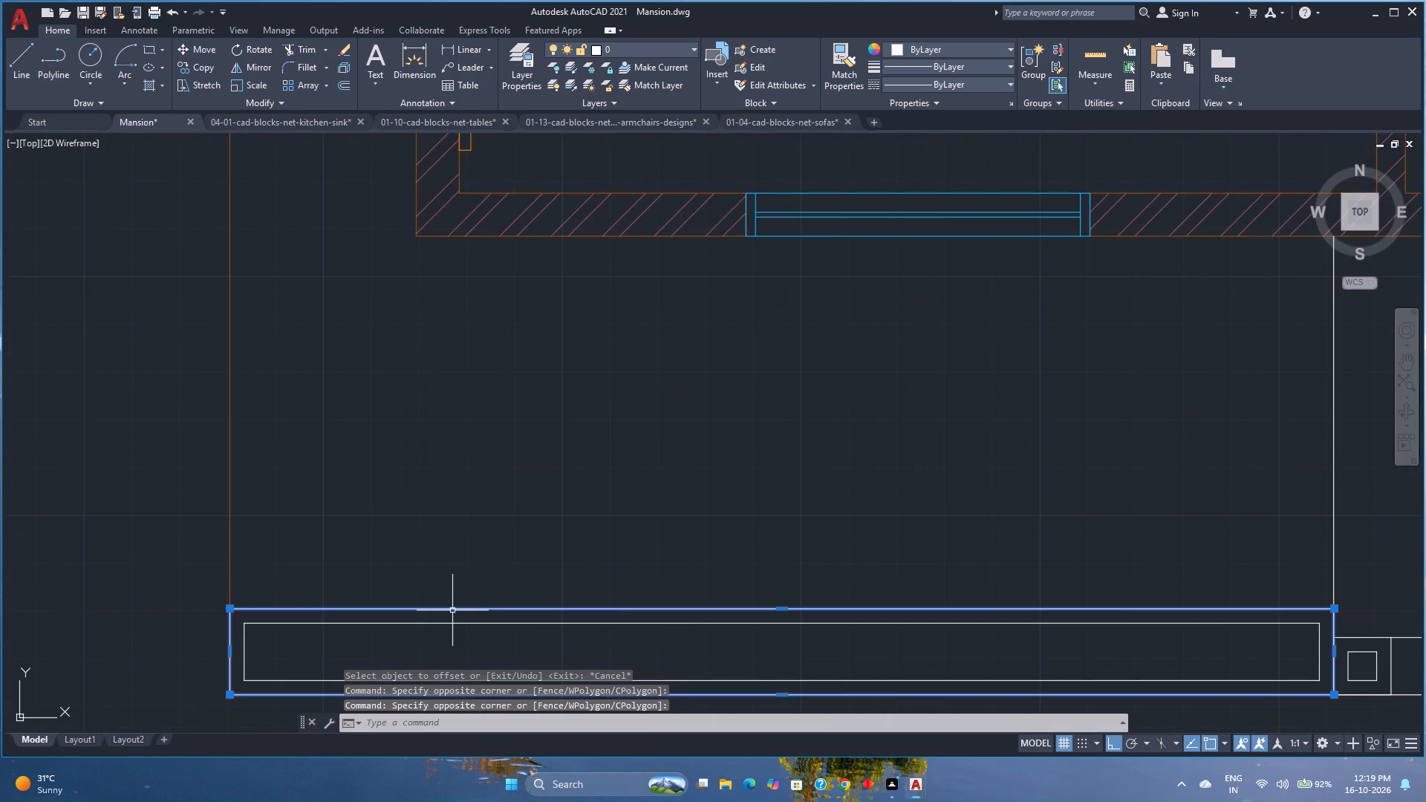
pyautogui.rightClick(452, 610)
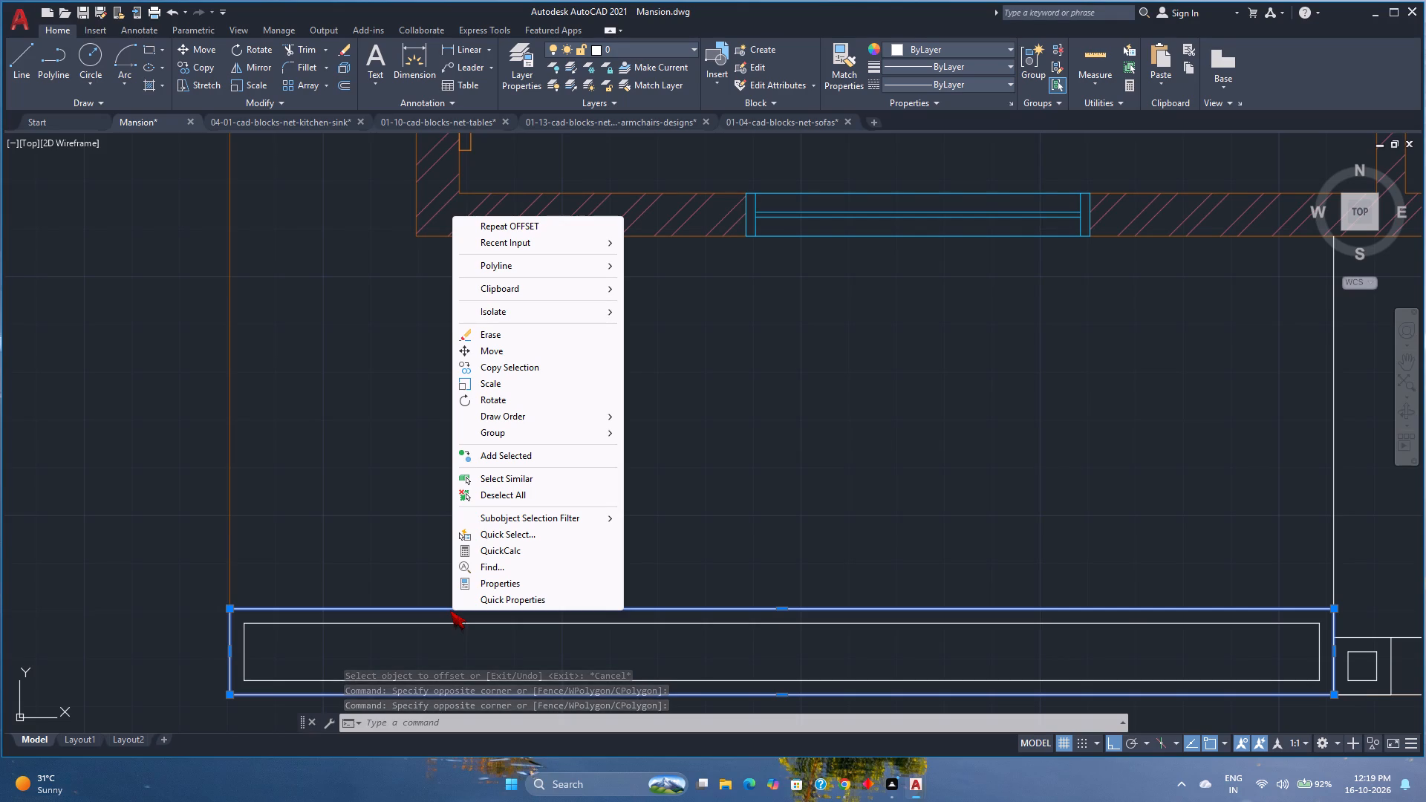
pyautogui.click(368, 627)
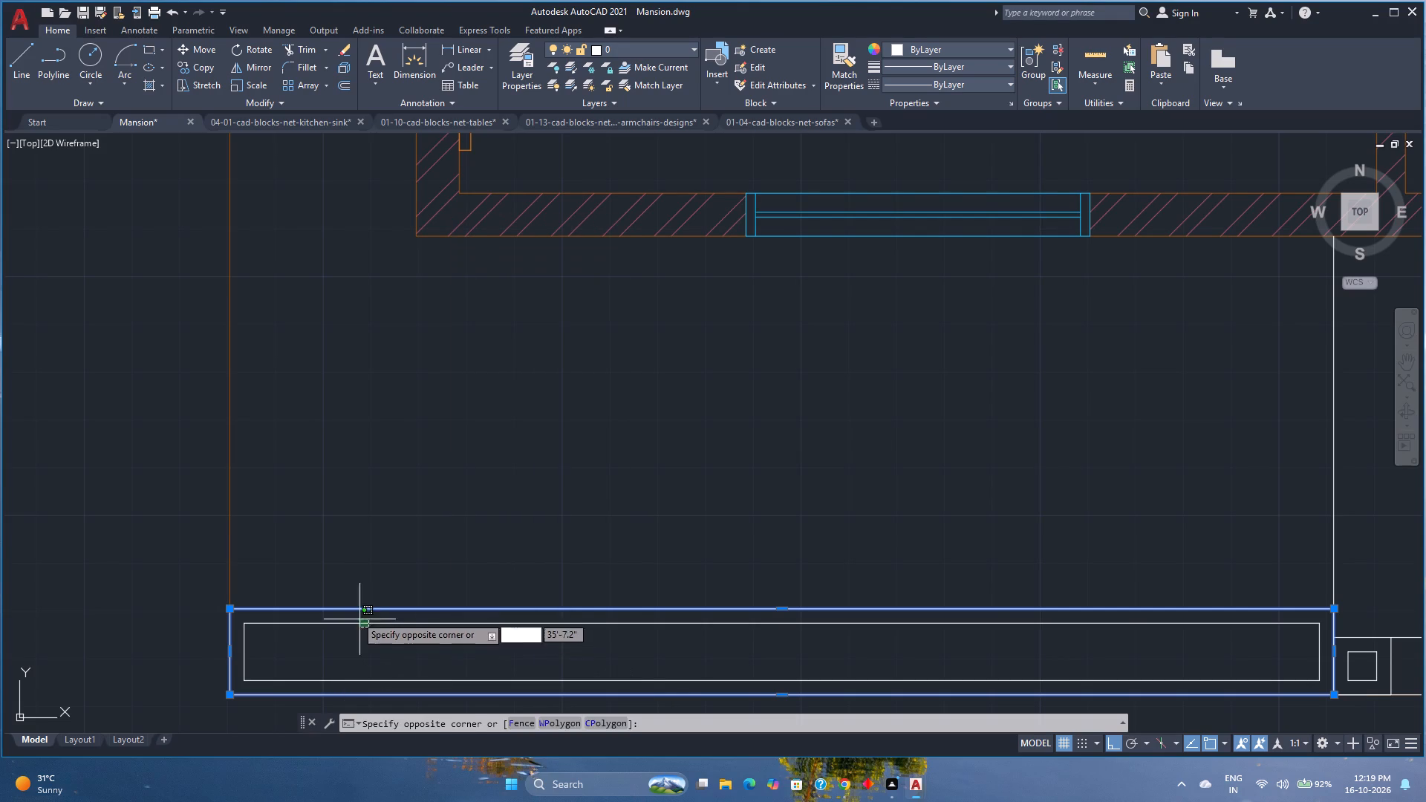
pyautogui.click(344, 599)
pyautogui.rightClick(348, 631)
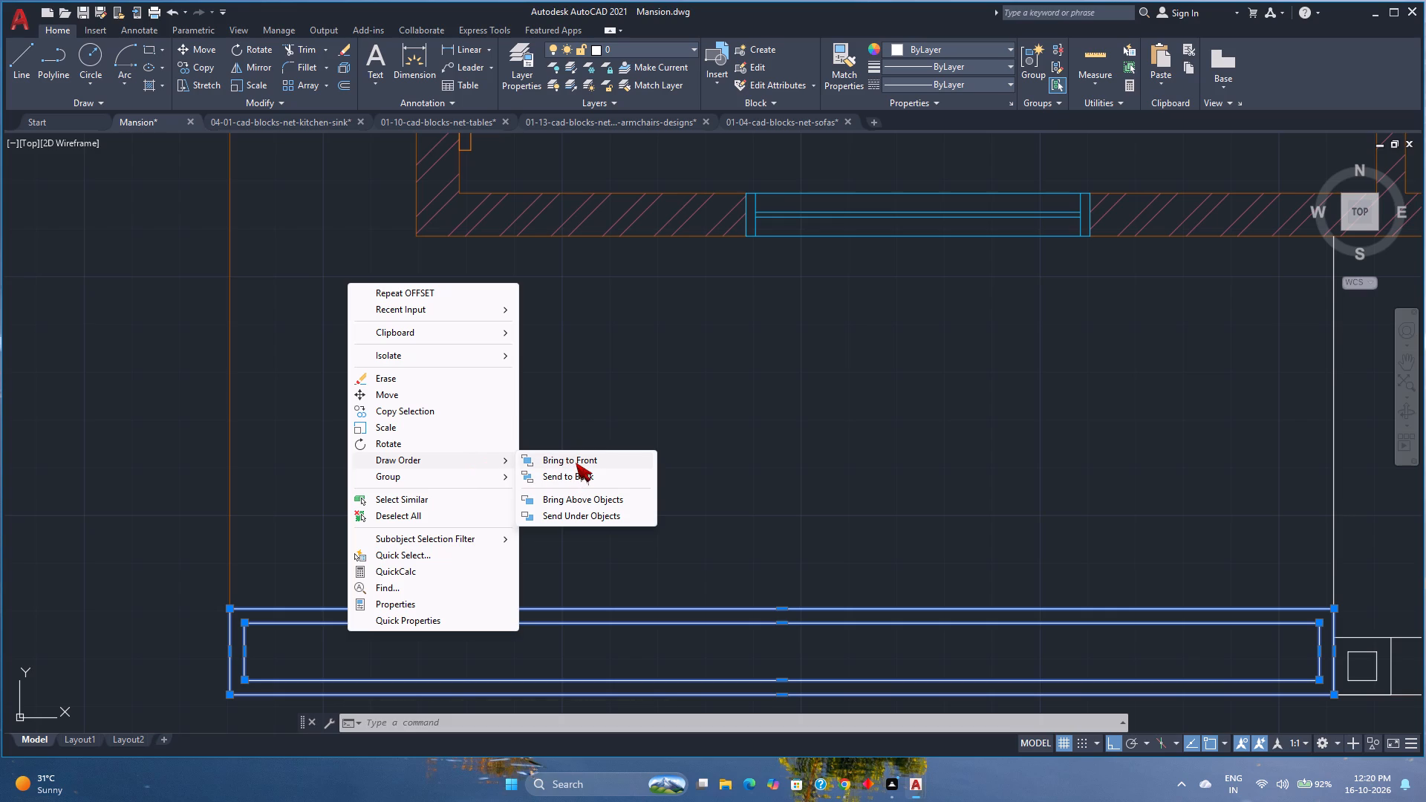
pyautogui.click(578, 497)
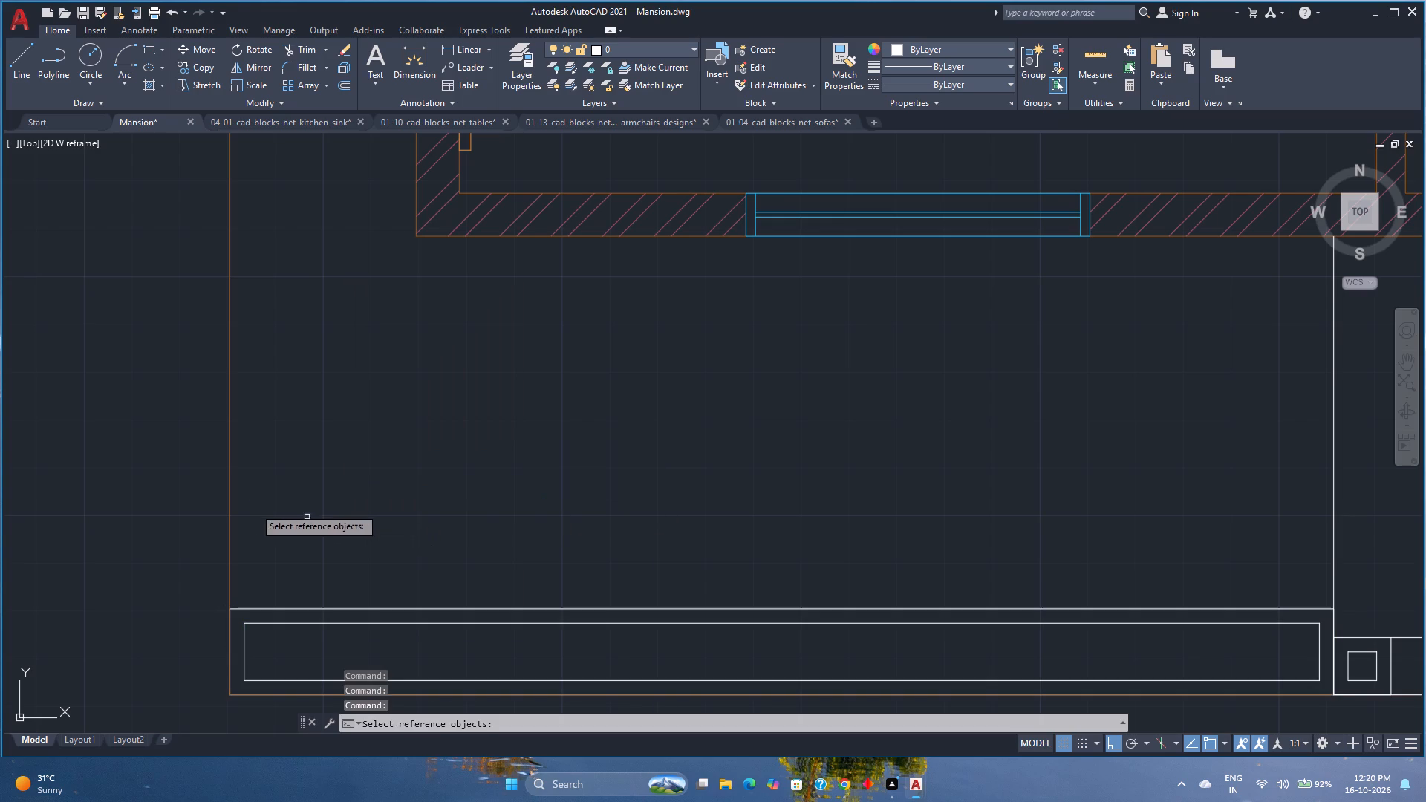
pyautogui.click(232, 496)
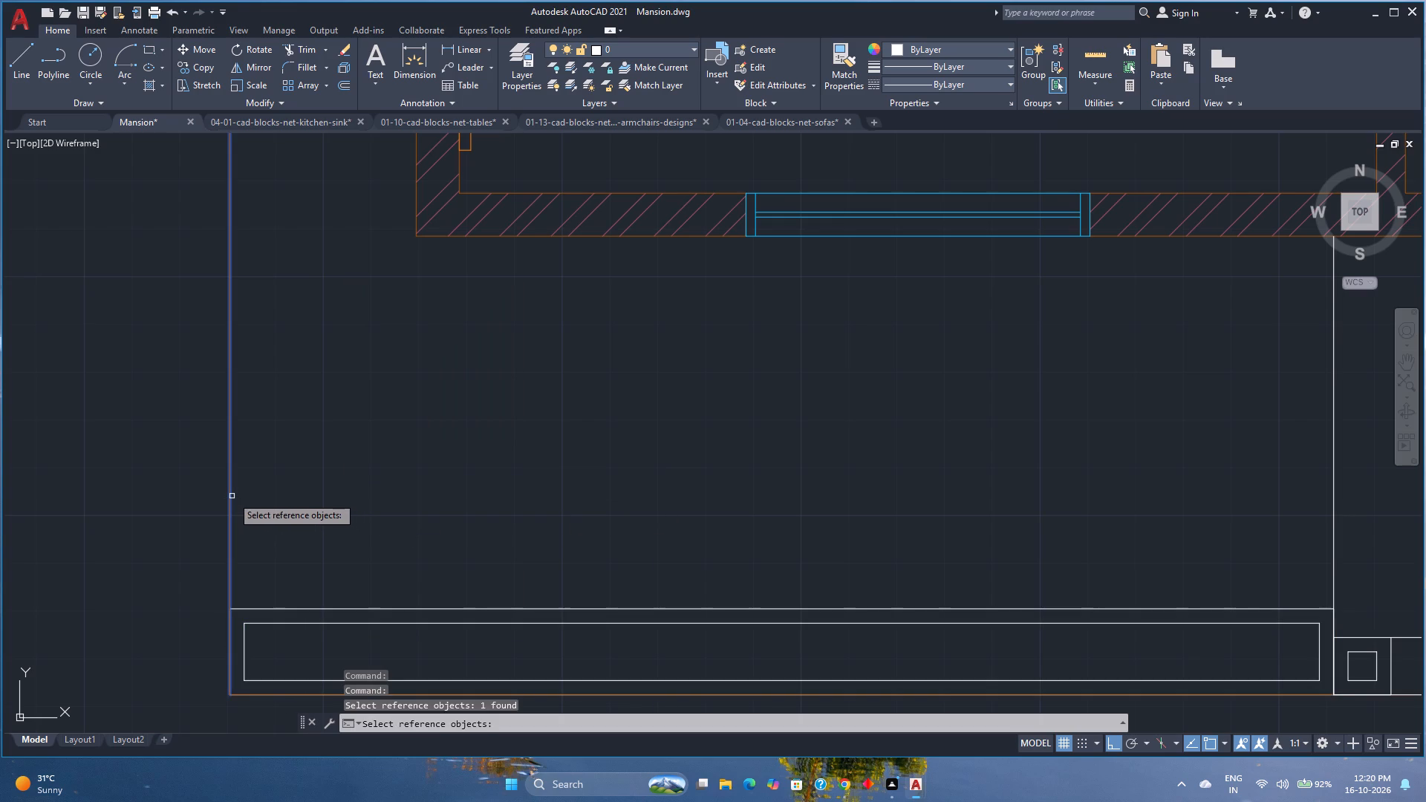
pyautogui.press('space')
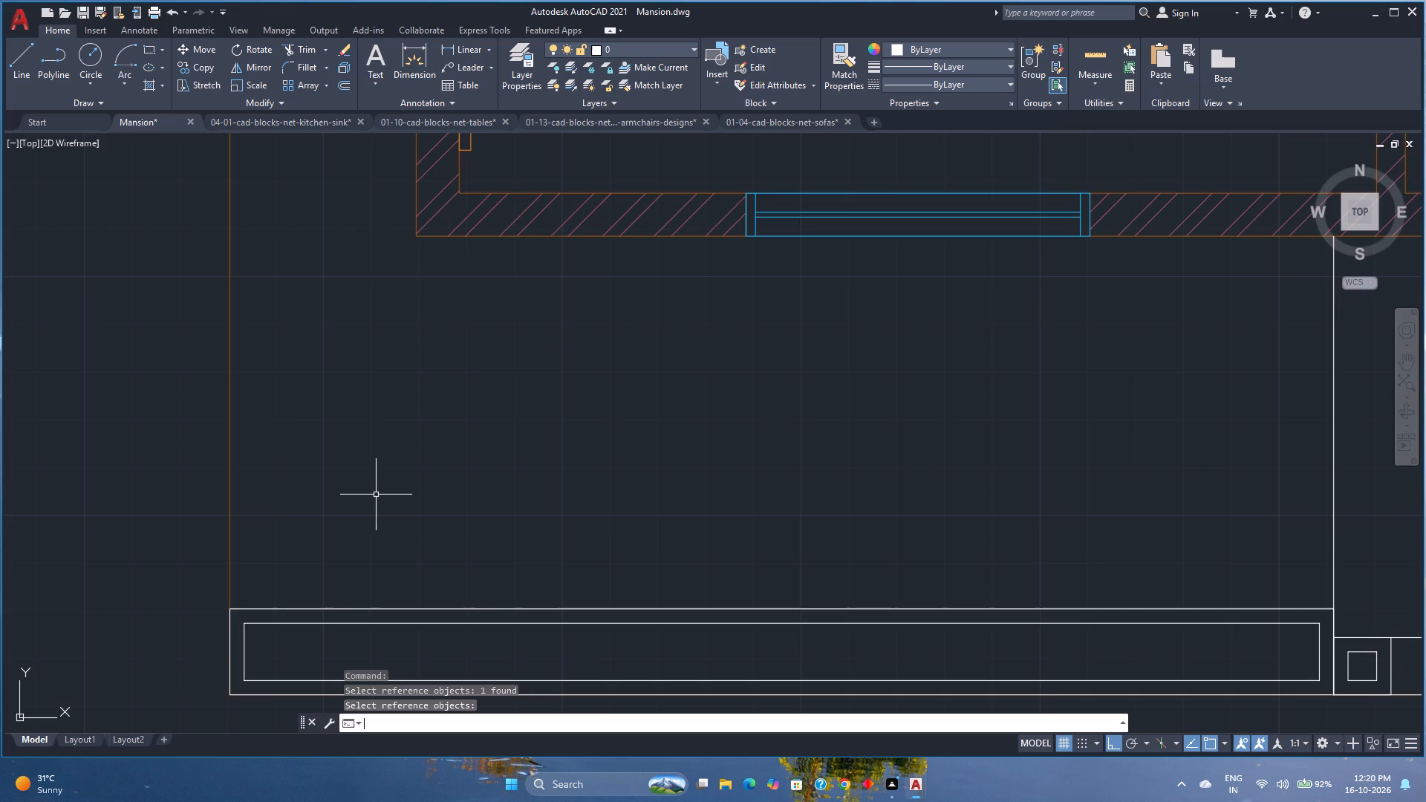
# Copy the outer front strip rectangle by its porch-side front corner to the plot boundary's front corner on the living room side.
pyautogui.scroll(-2, 382, 495)
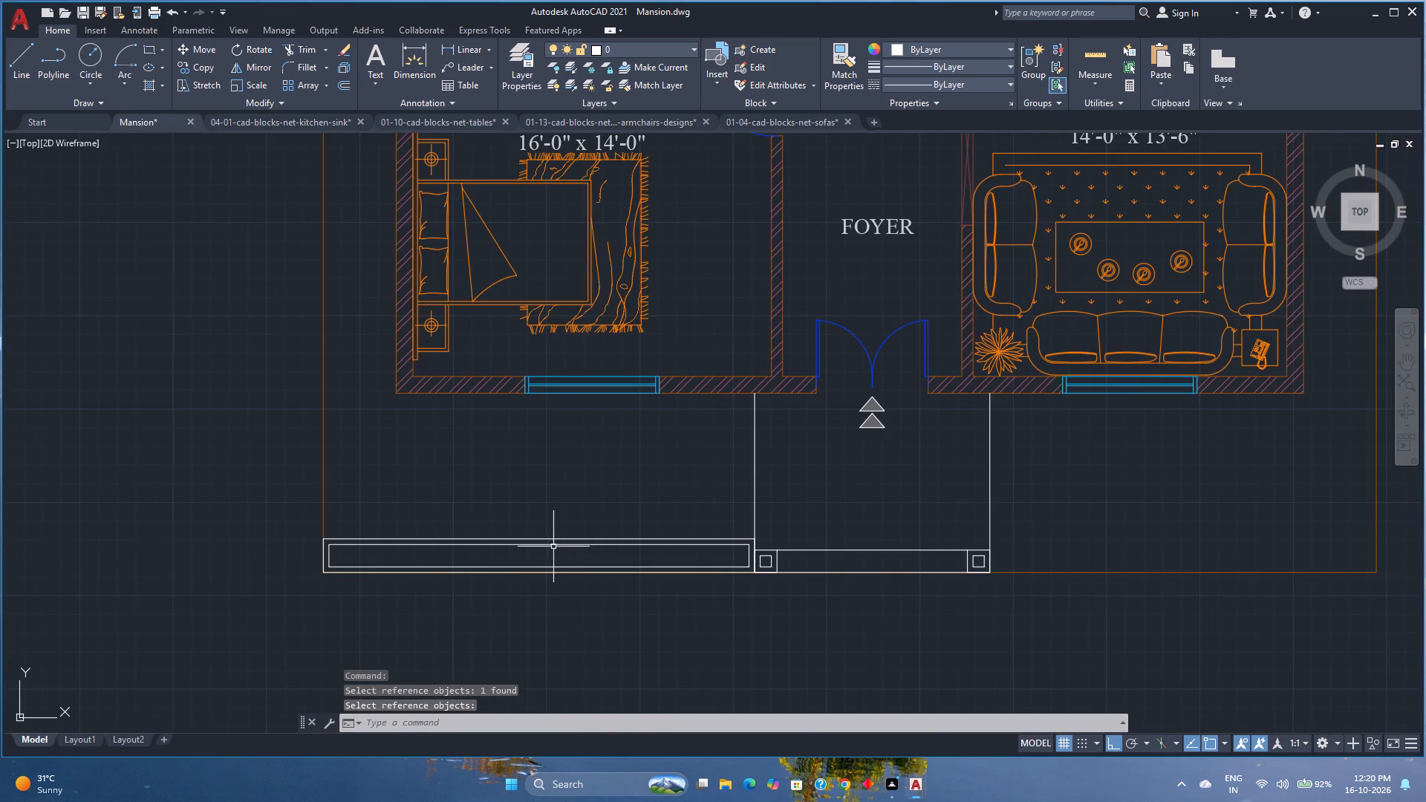
pyautogui.click(556, 537)
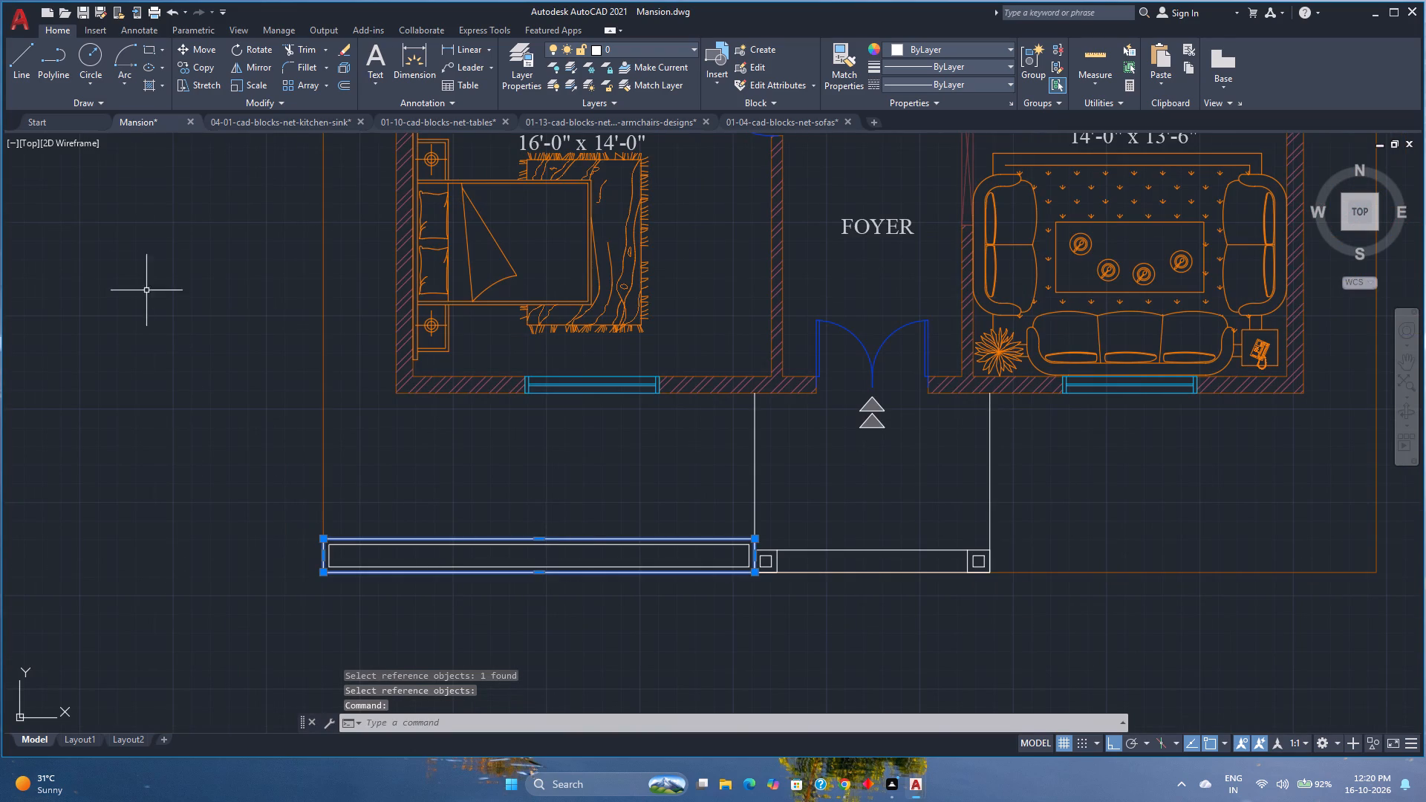
pyautogui.click(200, 72)
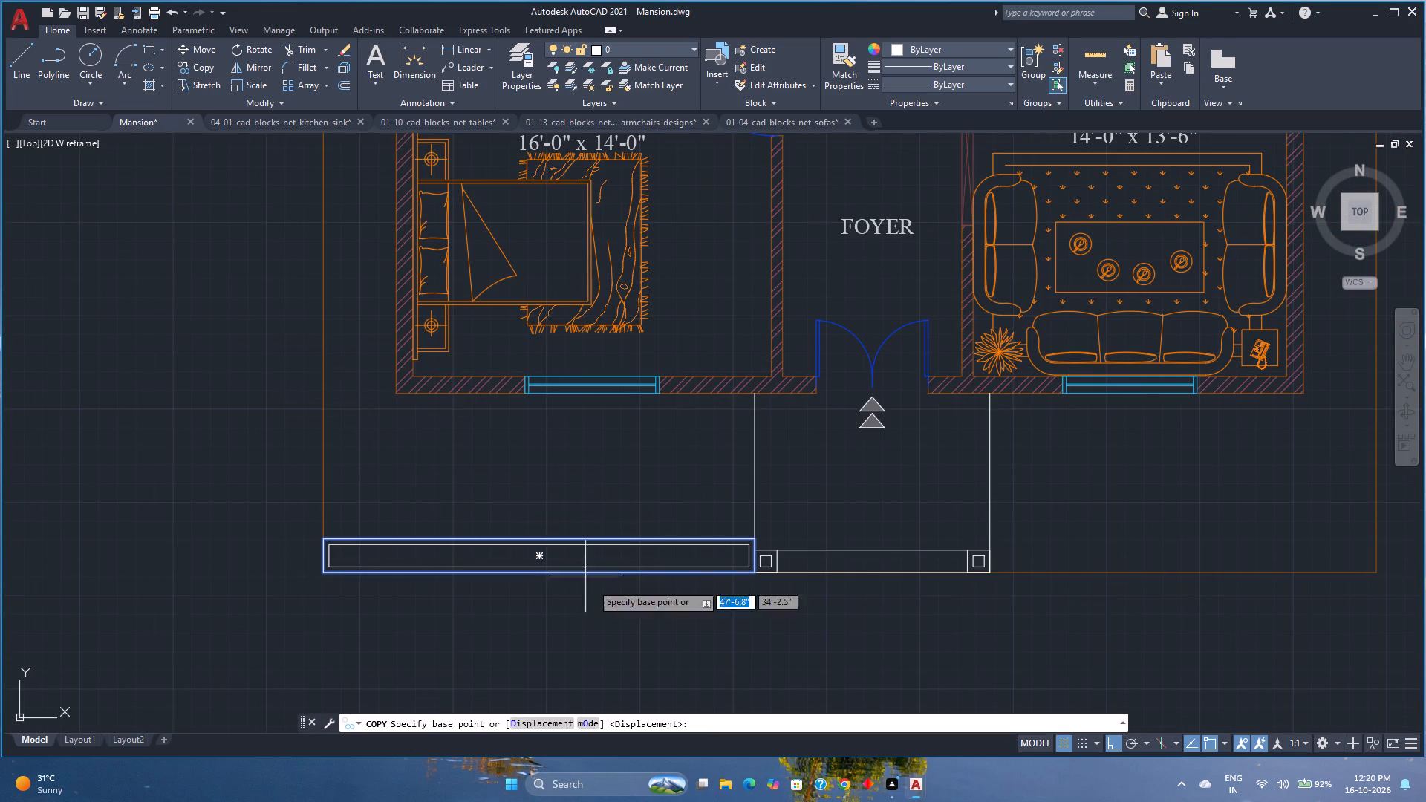
pyautogui.scroll(2, 764, 593)
pyautogui.click(748, 540)
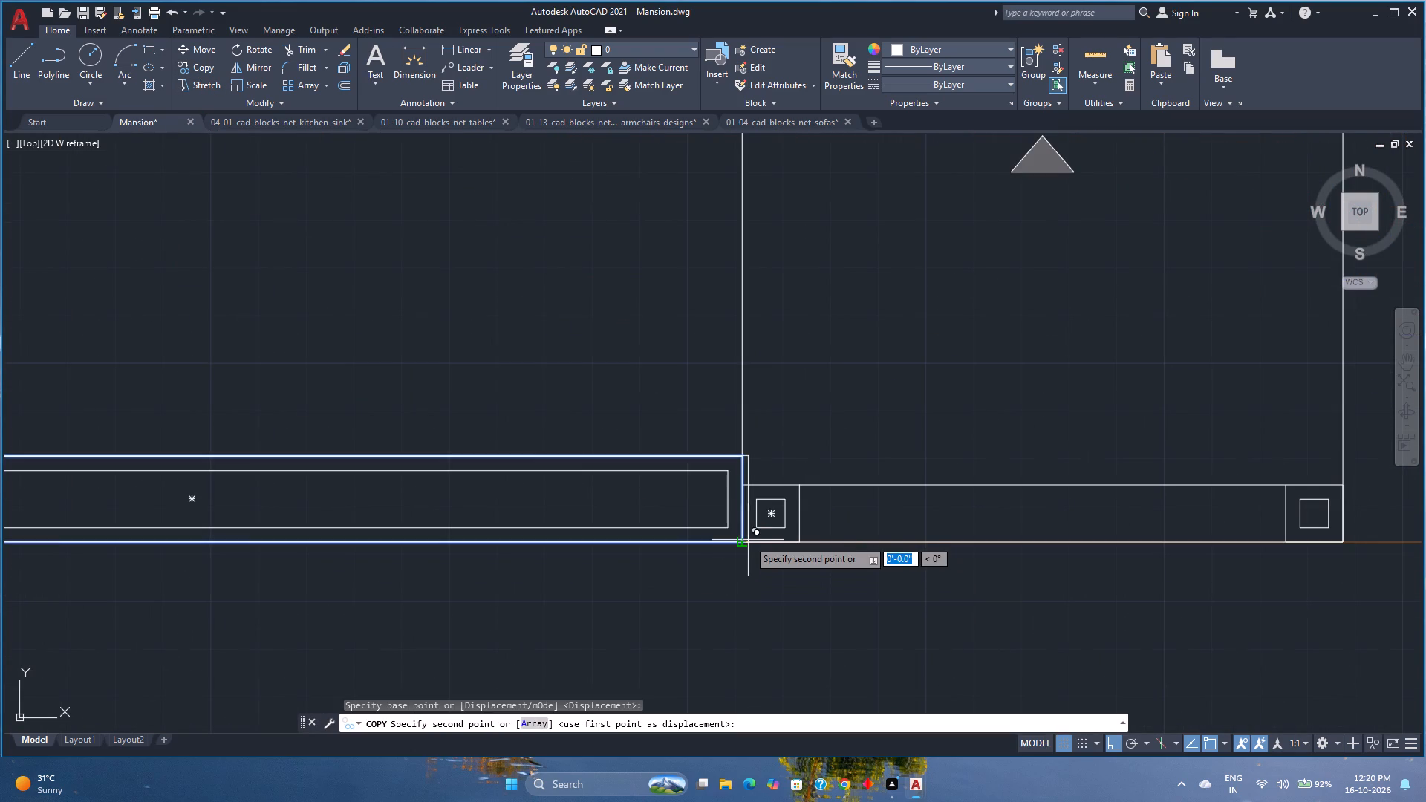
pyautogui.scroll(-3, 748, 540)
pyautogui.moveTo(748, 540); pyautogui.dragTo(347, 549, button='middle')
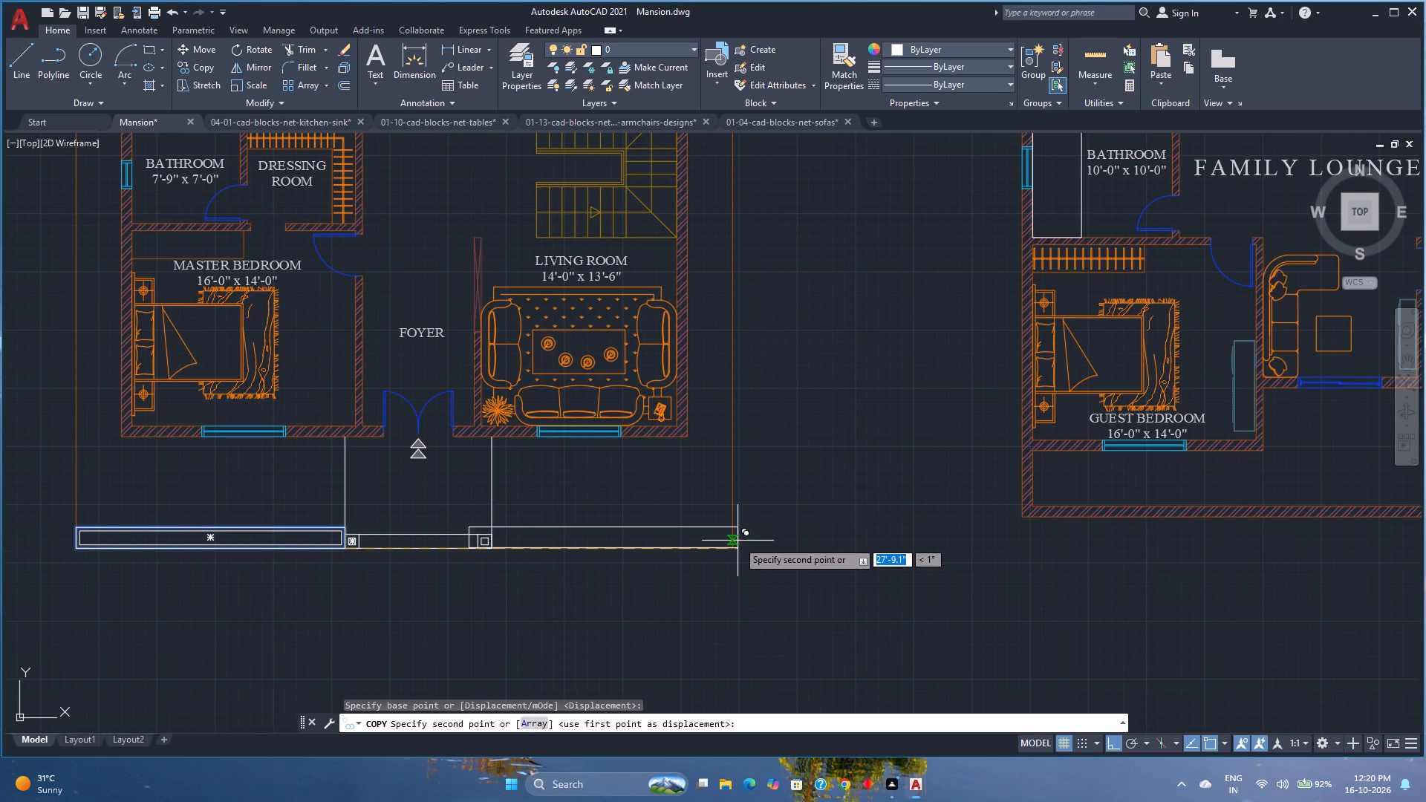
pyautogui.click(735, 546)
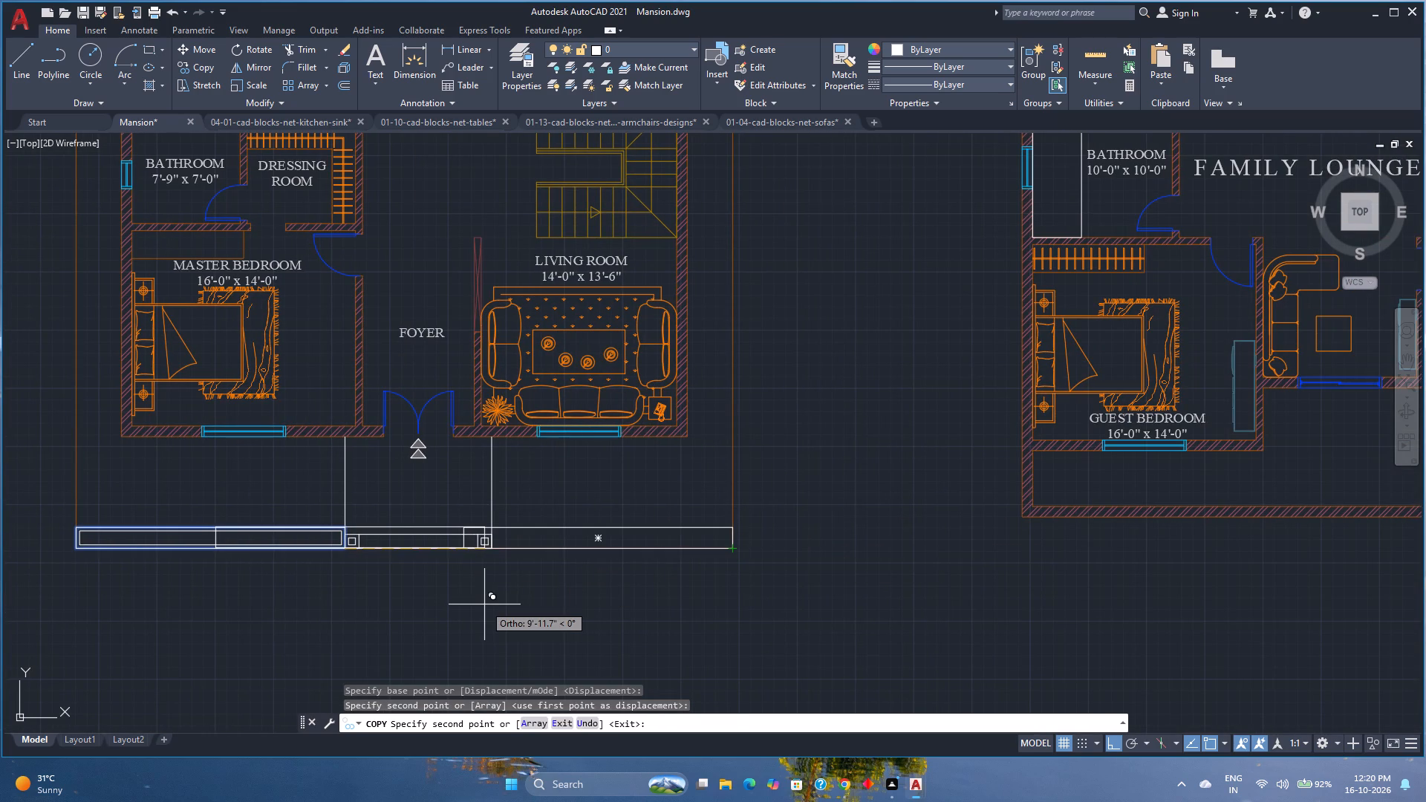
pyautogui.press('Escape')
# Stretch the copied strip rectangle's inner short edge to the porch's side line so it no longer overlaps the porch.
pyautogui.scroll(3, 466, 534)
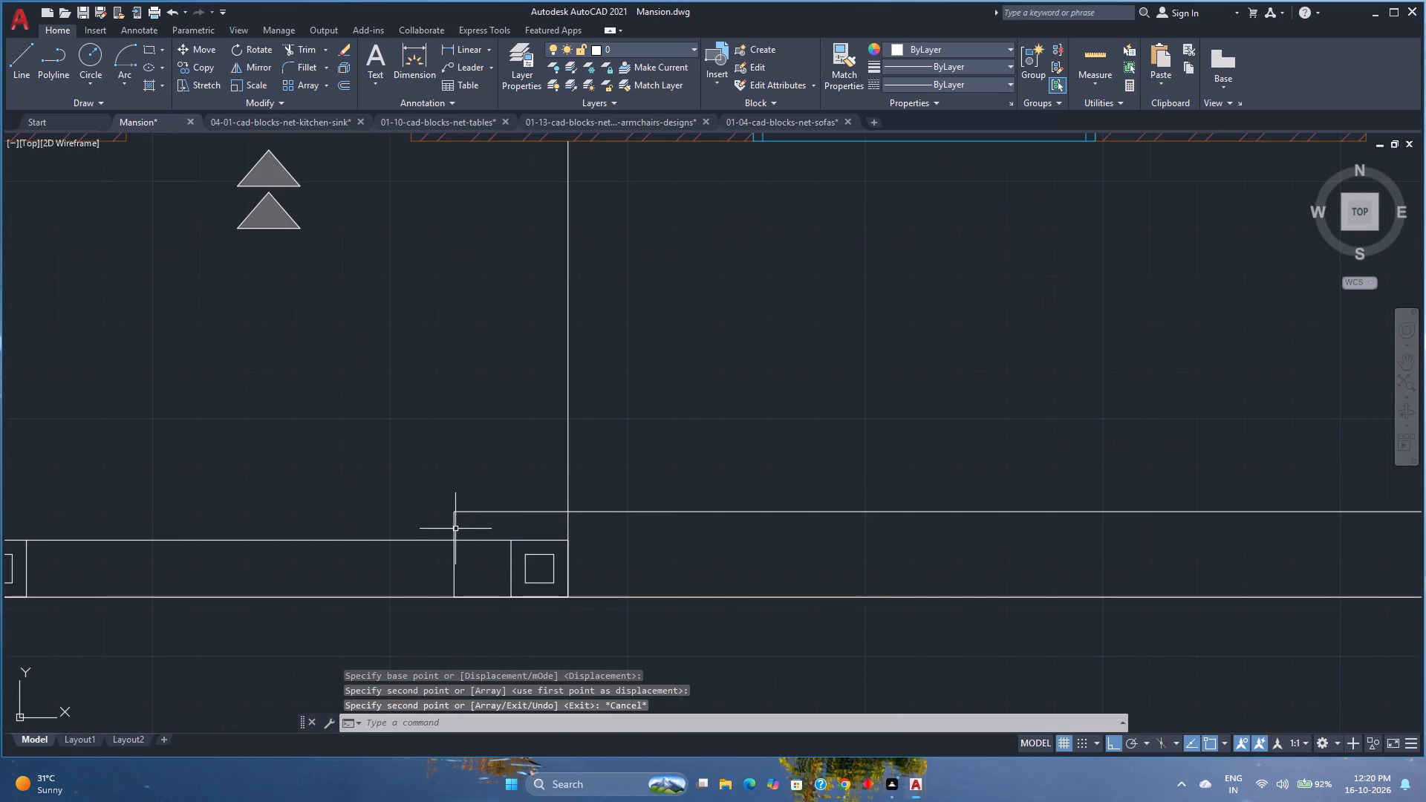
pyautogui.click(455, 528)
pyautogui.click(455, 554)
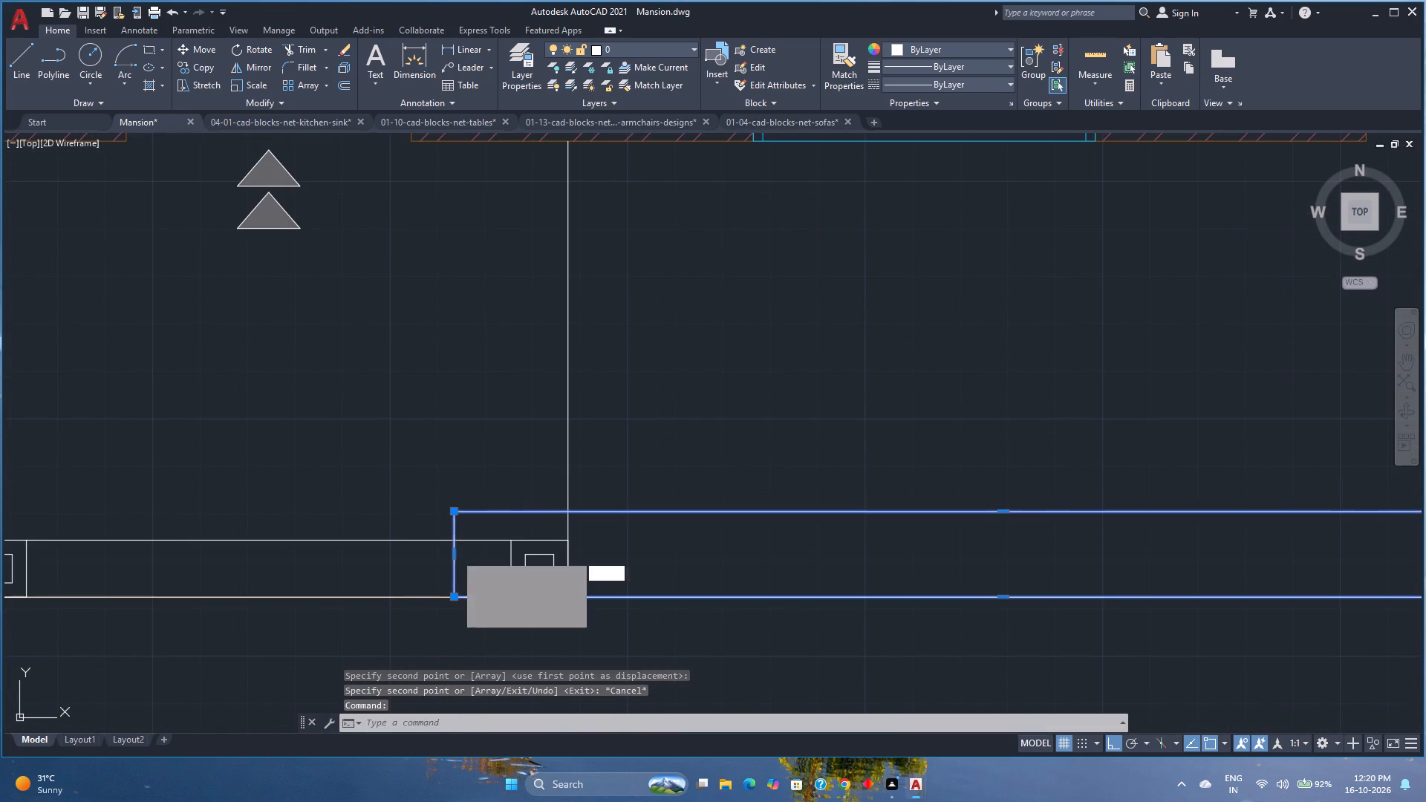
pyautogui.click(565, 552)
# Offset the living room side strip rectangle 3" inward.
pyautogui.scroll(-2, 698, 535)
pyautogui.moveTo(698, 535); pyautogui.dragTo(576, 543, button='middle')
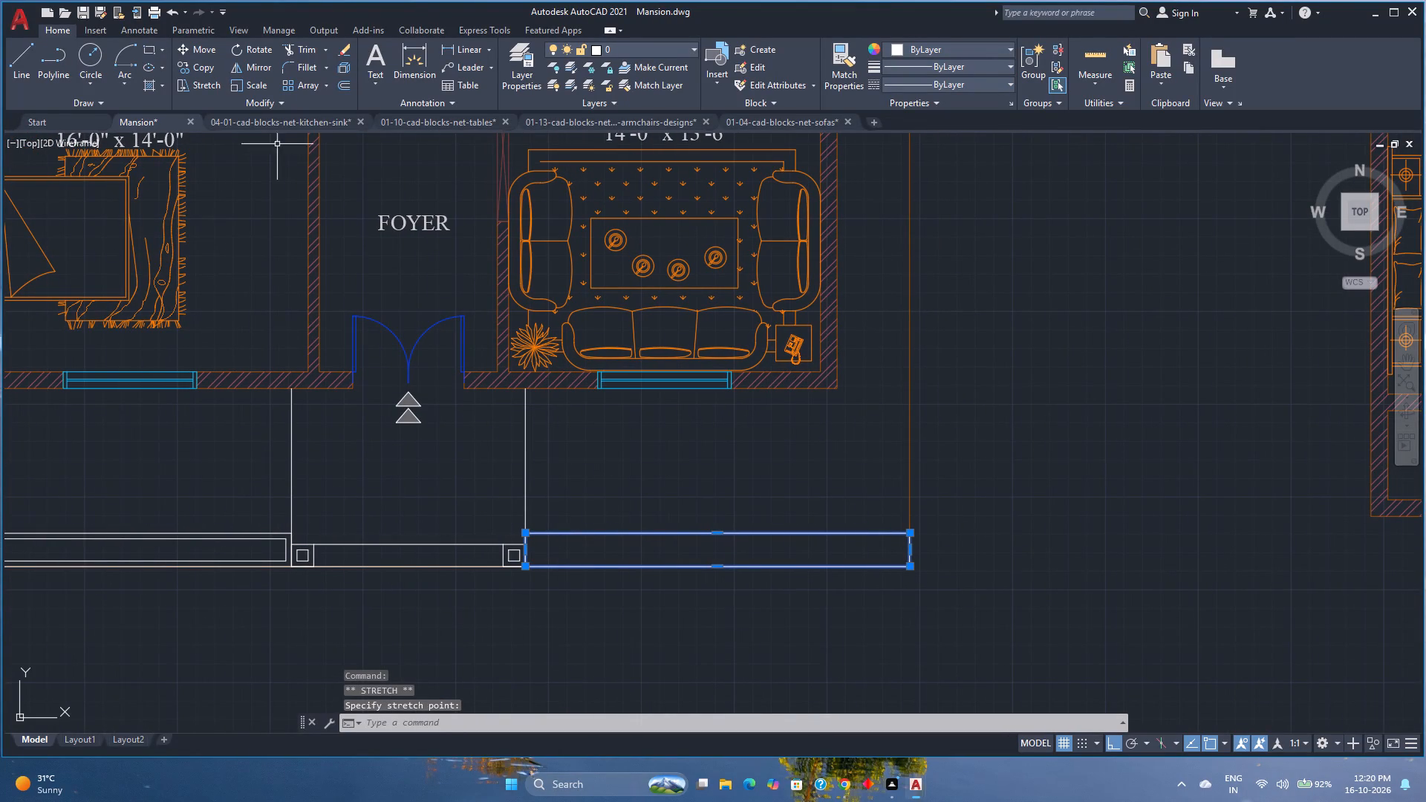
pyautogui.click(343, 90)
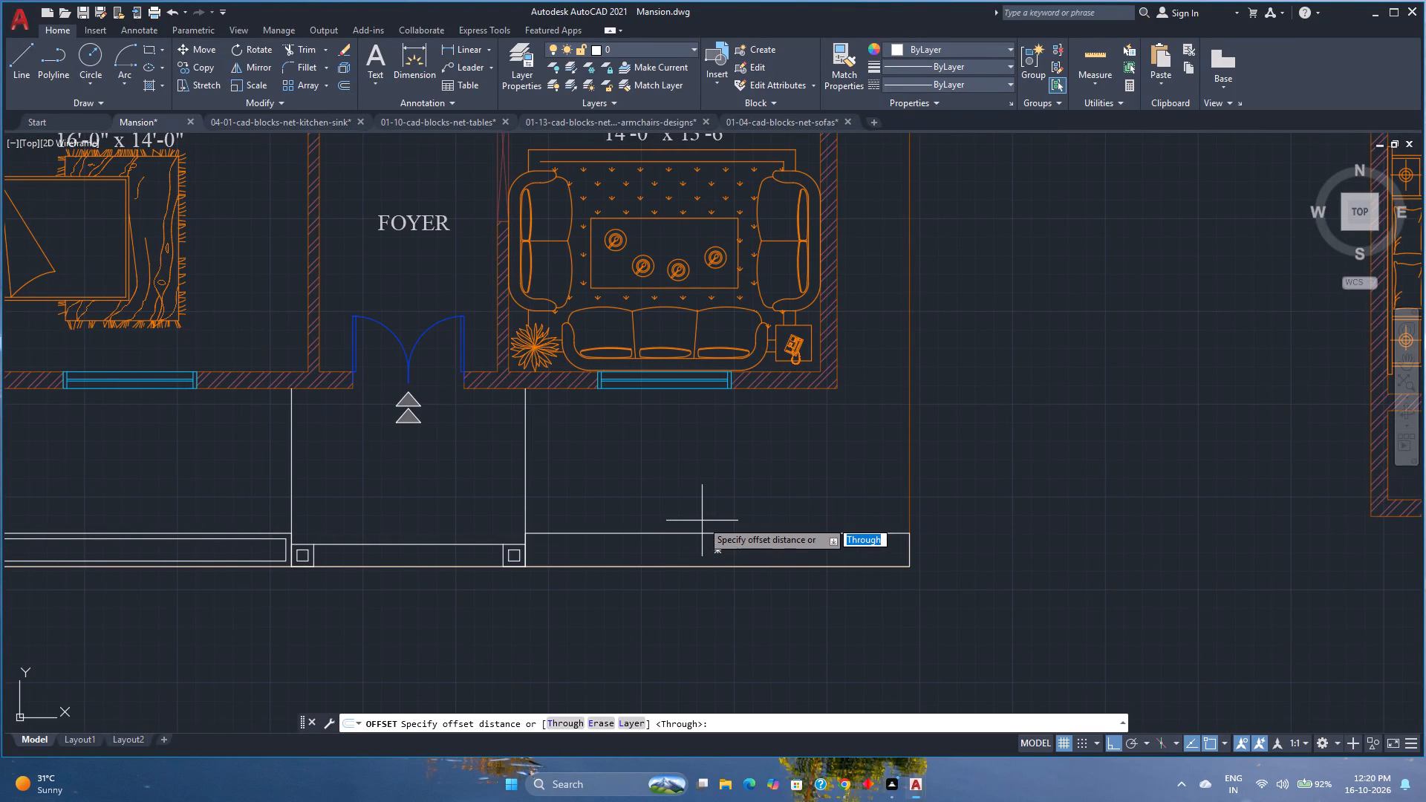
pyautogui.press('3')
pyautogui.press('Return')
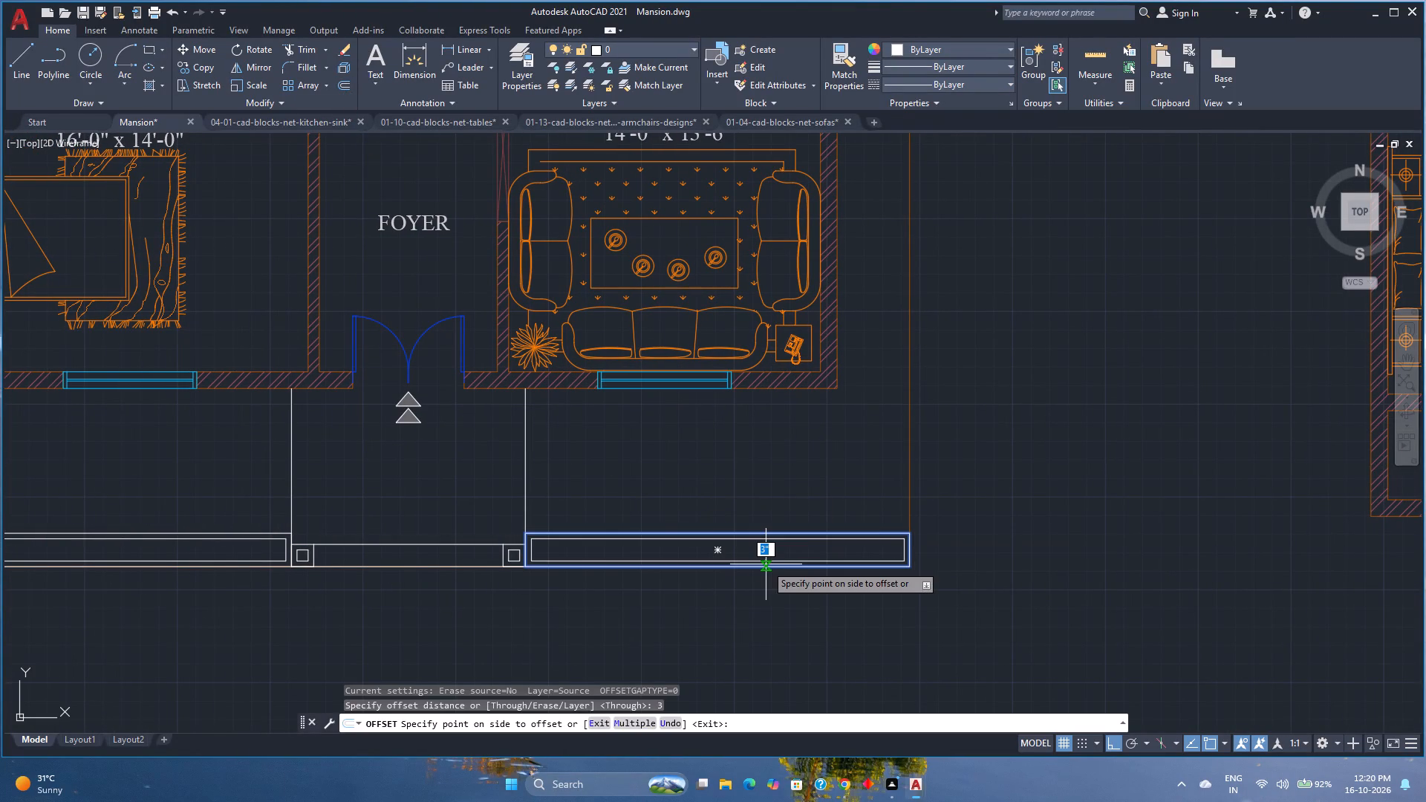
pyautogui.click(766, 564)
pyautogui.hotkey('ctrl', 'z')
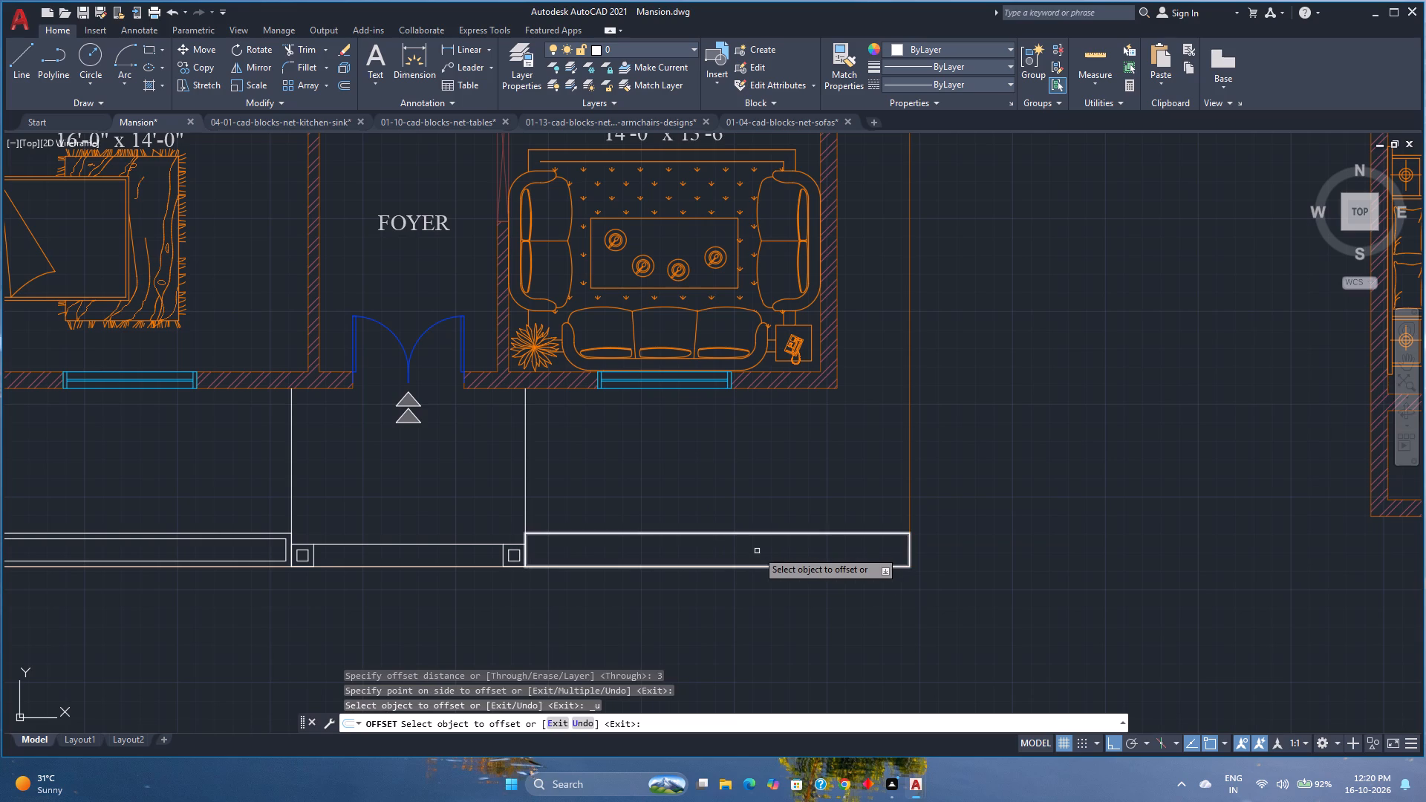
pyautogui.click(764, 533)
pyautogui.click(738, 548)
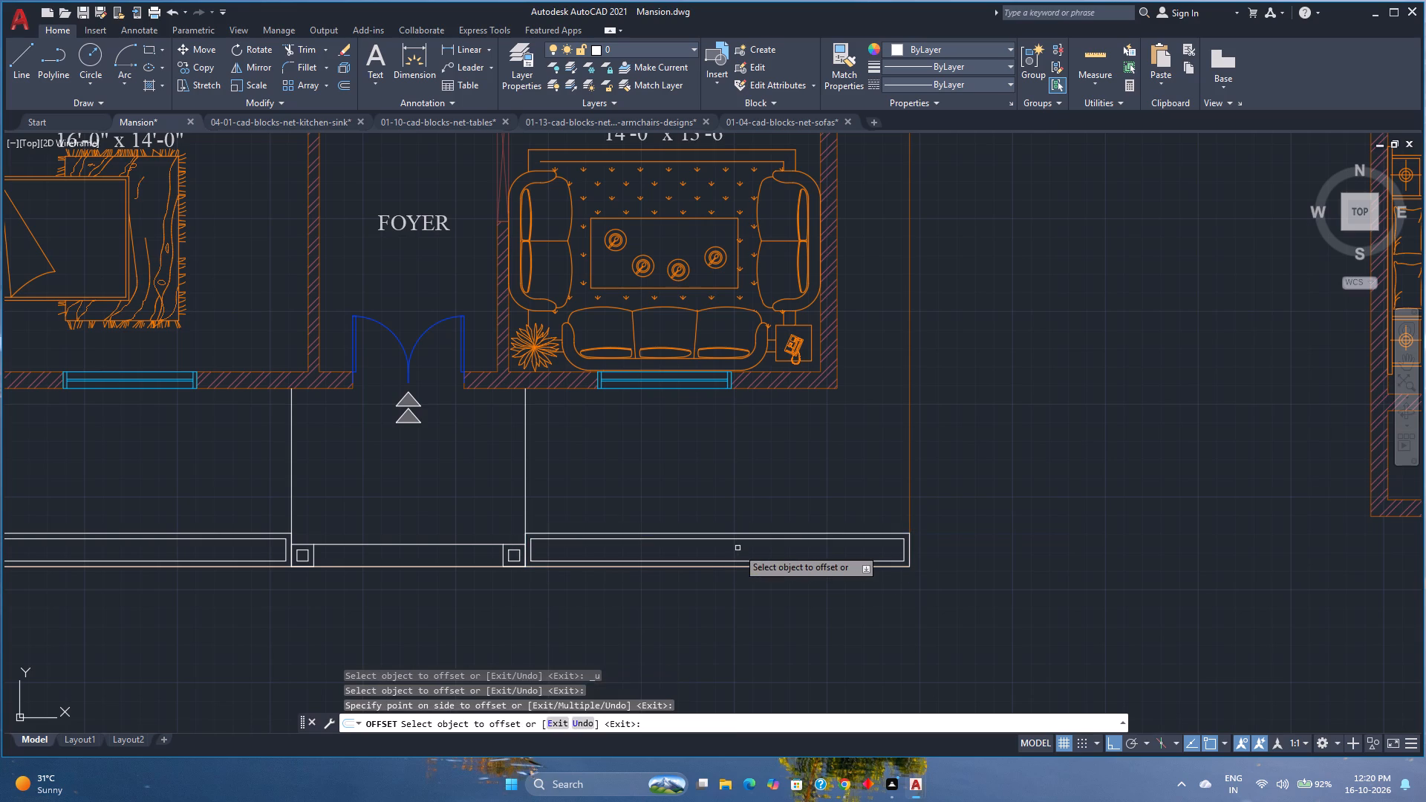
pyautogui.press('Escape')
# Save the mansion drawing.
pyautogui.scroll(-1, 711, 550)
pyautogui.moveTo(711, 550); pyautogui.dragTo(817, 548, button='middle')
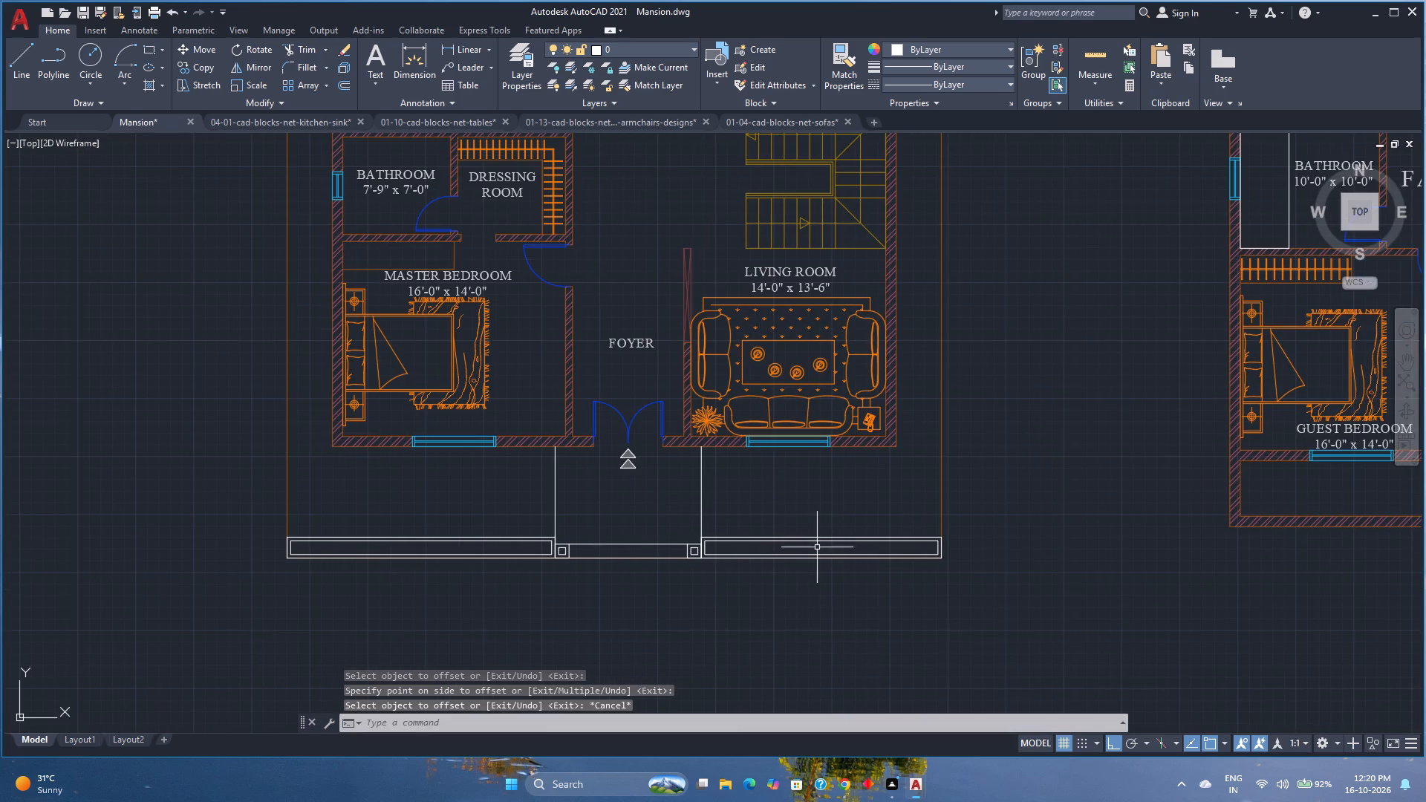
pyautogui.scroll(-2, 815, 544)
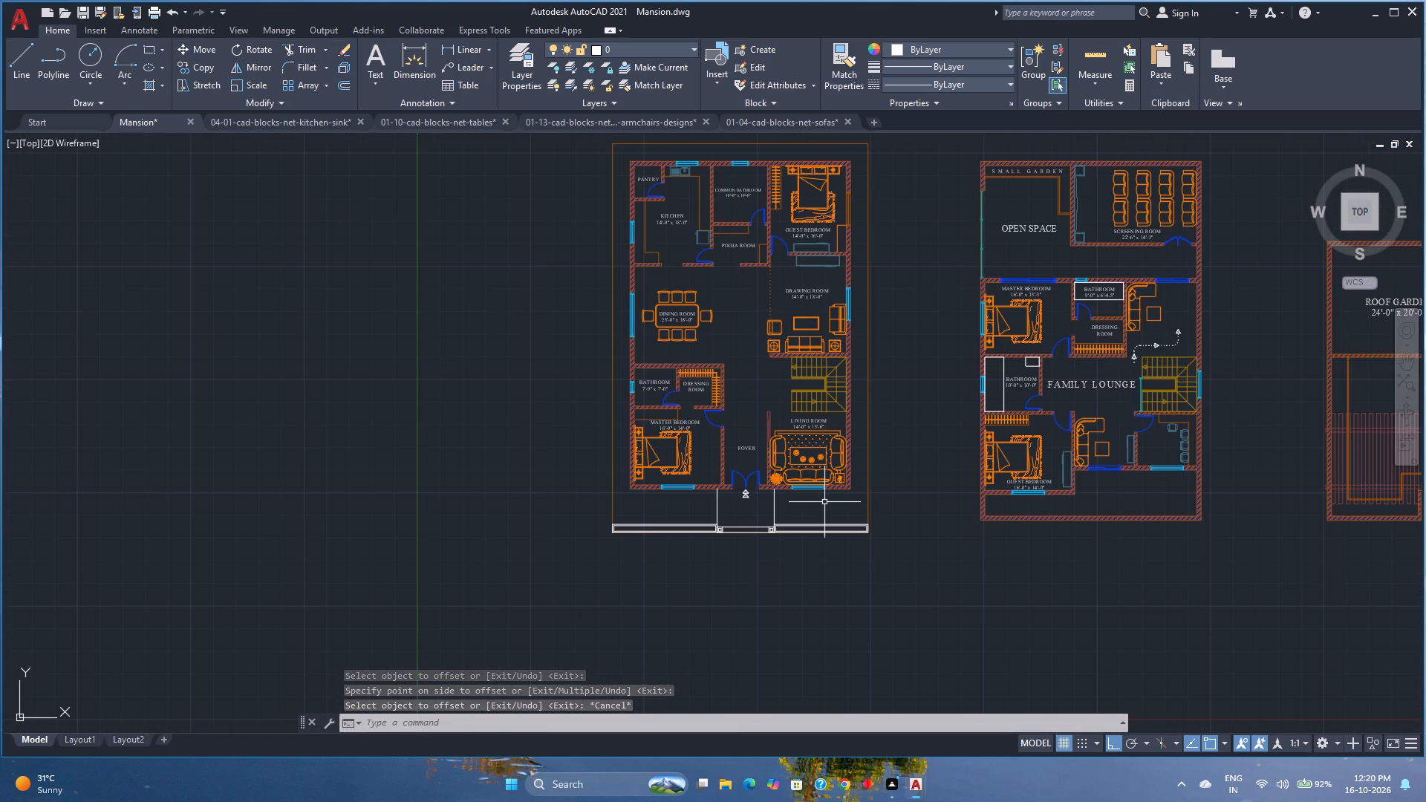
pyautogui.hotkey('ctrl', 's')
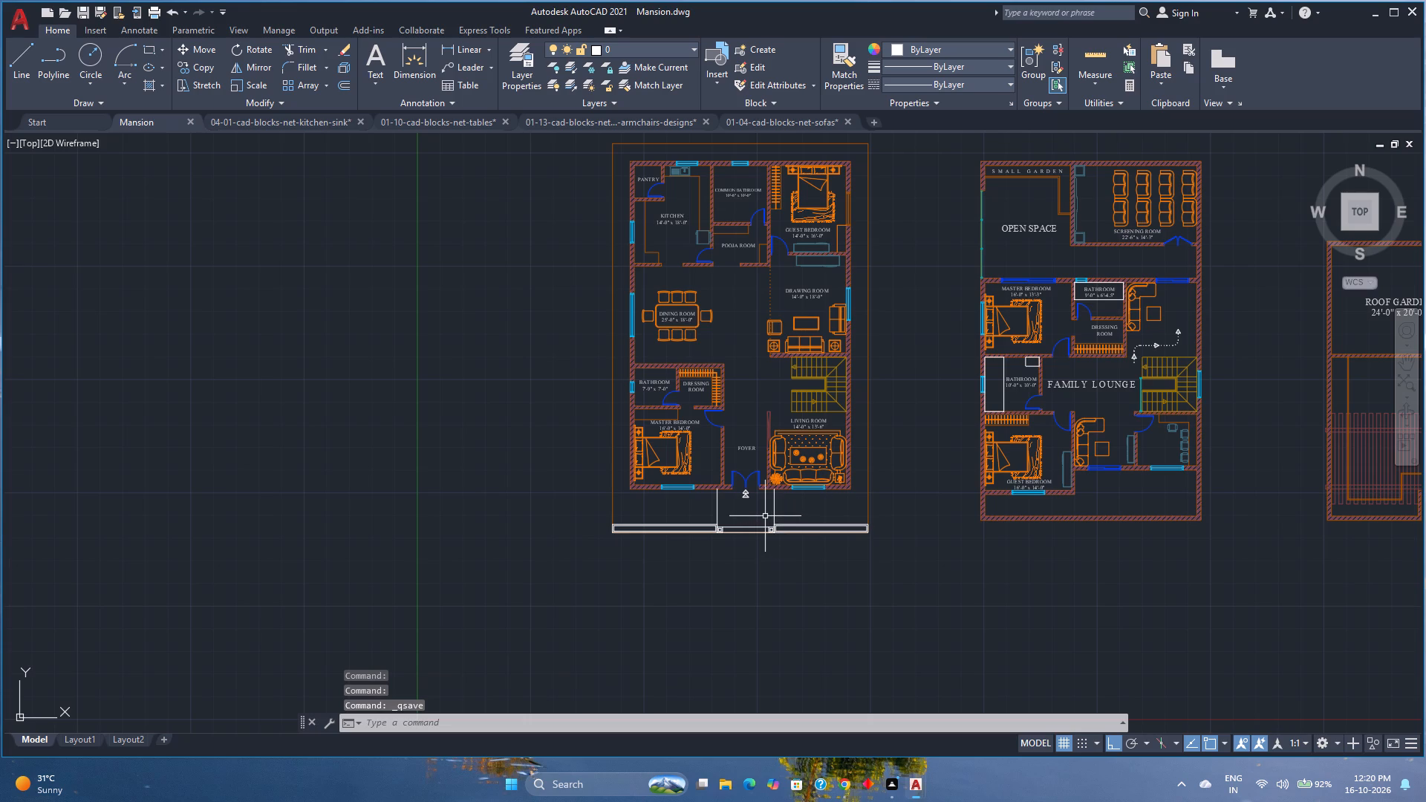
# Review the ground floor's porch and front yard strips alongside the other floor plans.
pyautogui.scroll(2, 765, 515)
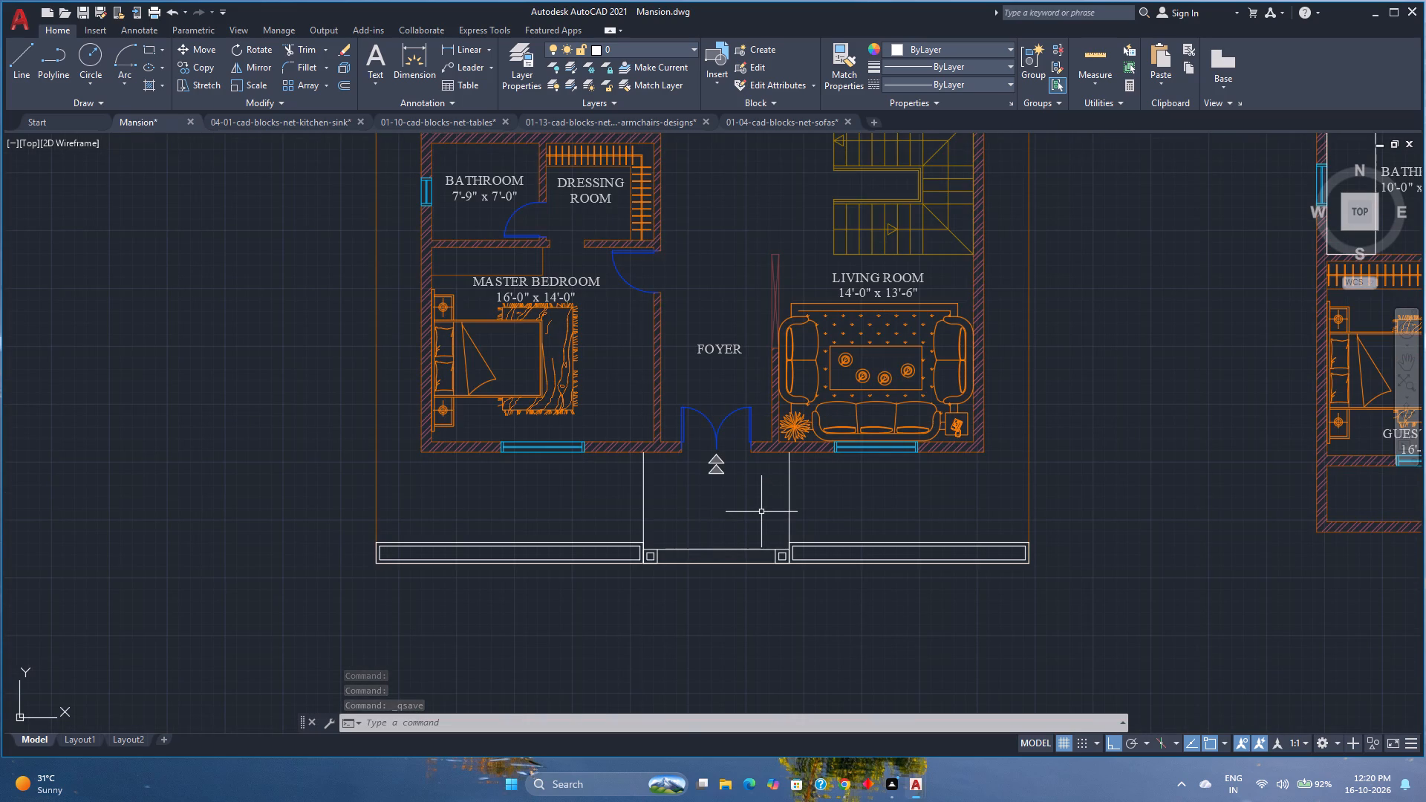
pyautogui.scroll(-1, 761, 512)
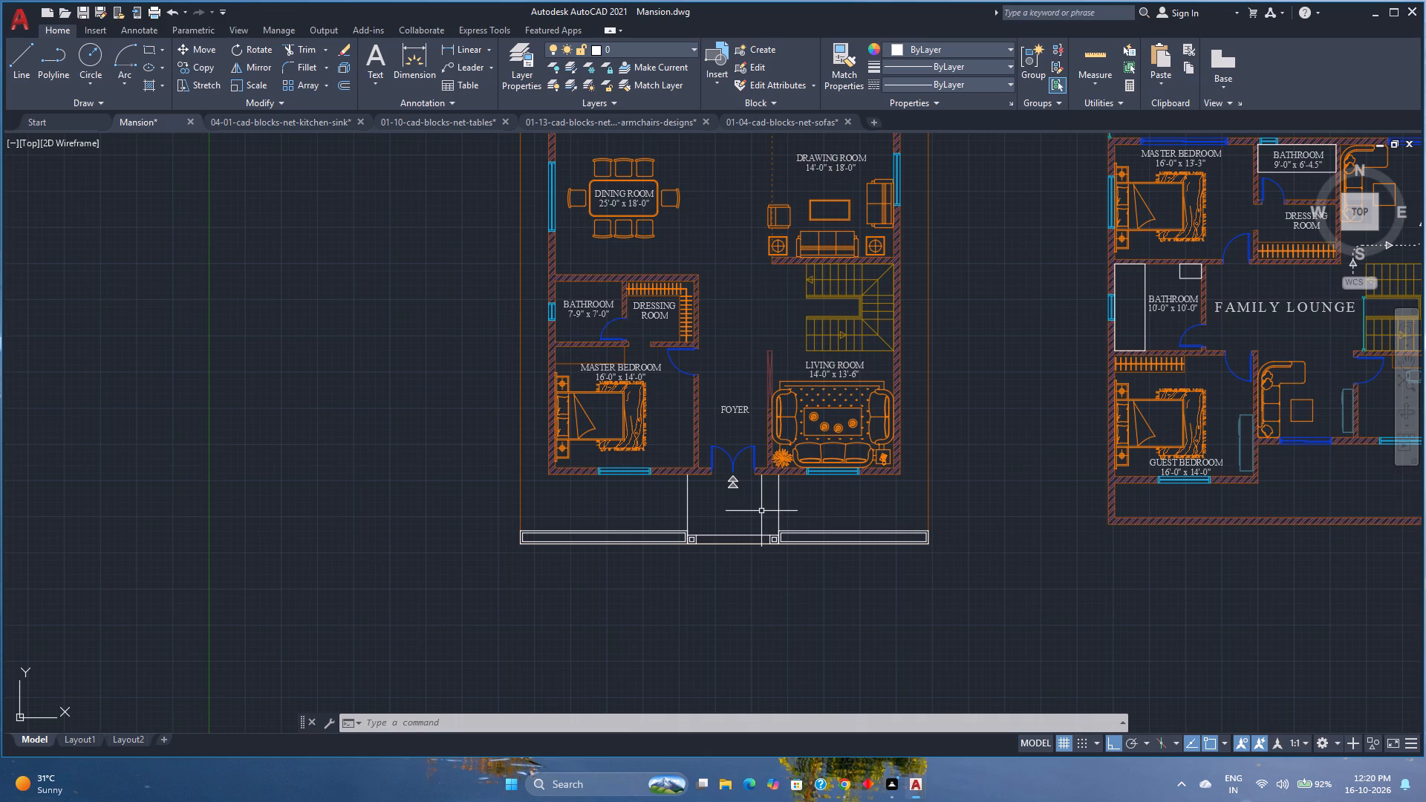
pyautogui.scroll(-1, 618, 528)
pyautogui.moveTo(618, 528); pyautogui.dragTo(413, 604, button='middle')
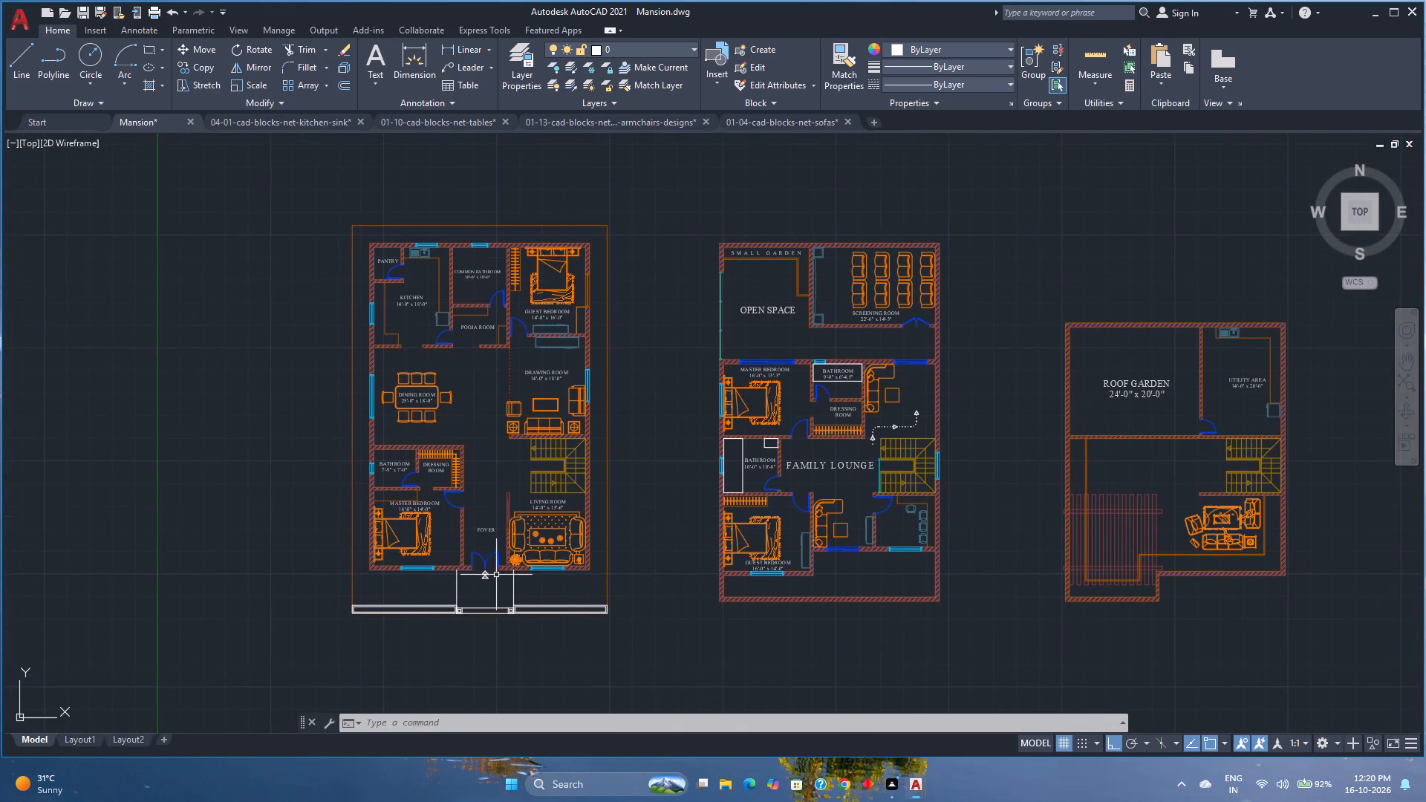
pyautogui.scroll(2, 507, 581)
pyautogui.scroll(-3, 509, 579)
pyautogui.moveTo(512, 578); pyautogui.dragTo(527, 597, button='middle')
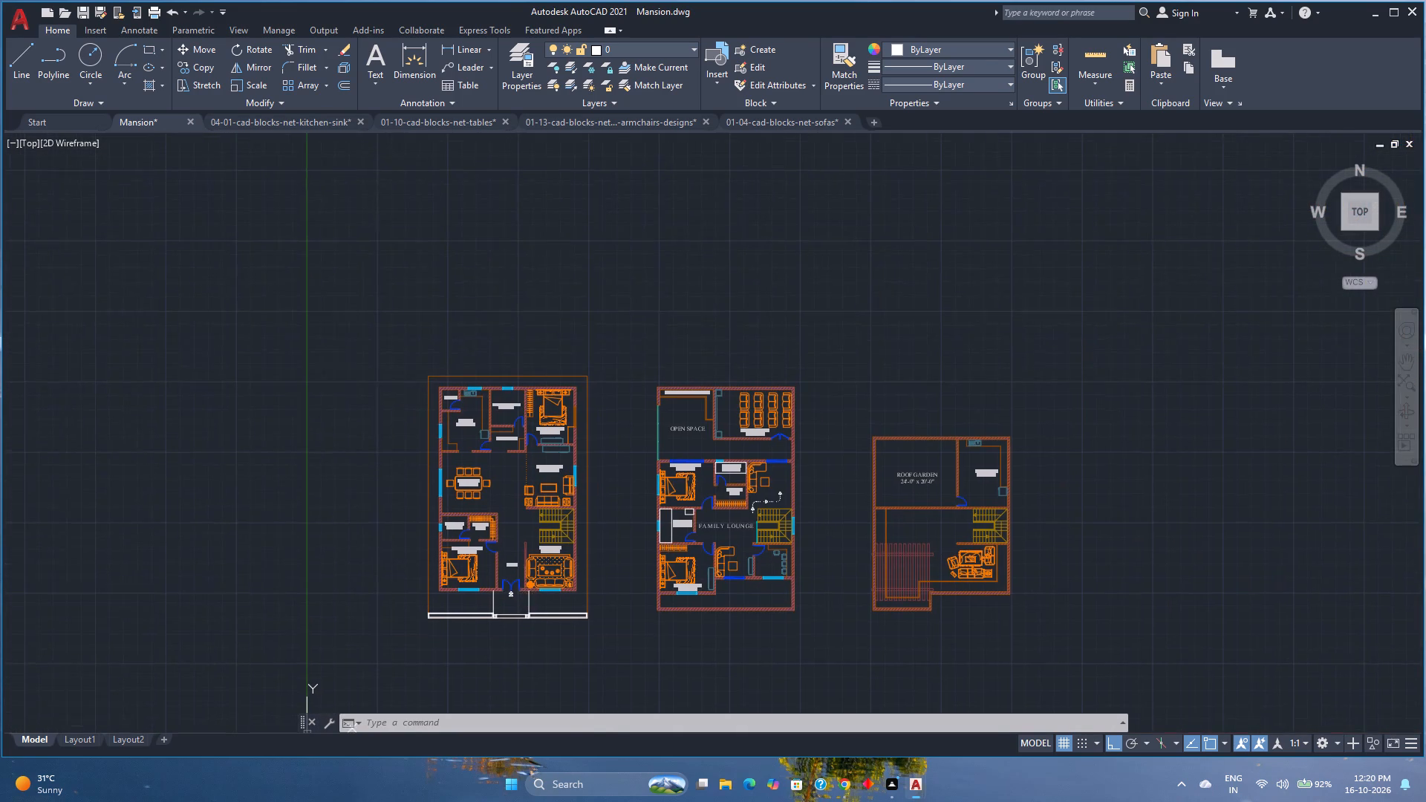
pyautogui.scroll(2, 530, 512)
pyautogui.scroll(-1, 521, 465)
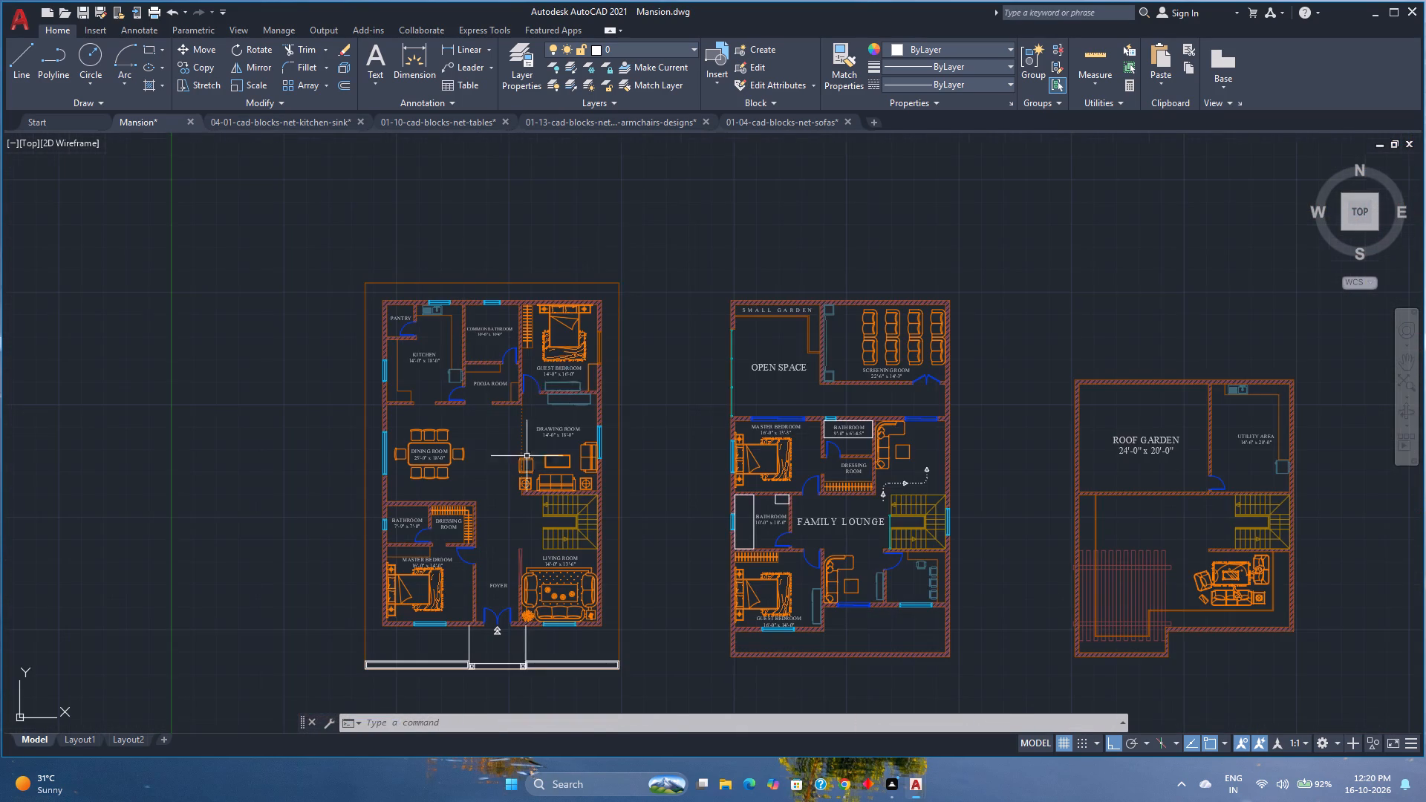
# Turn on the Grid Lines layer.
pyautogui.click(639, 43)
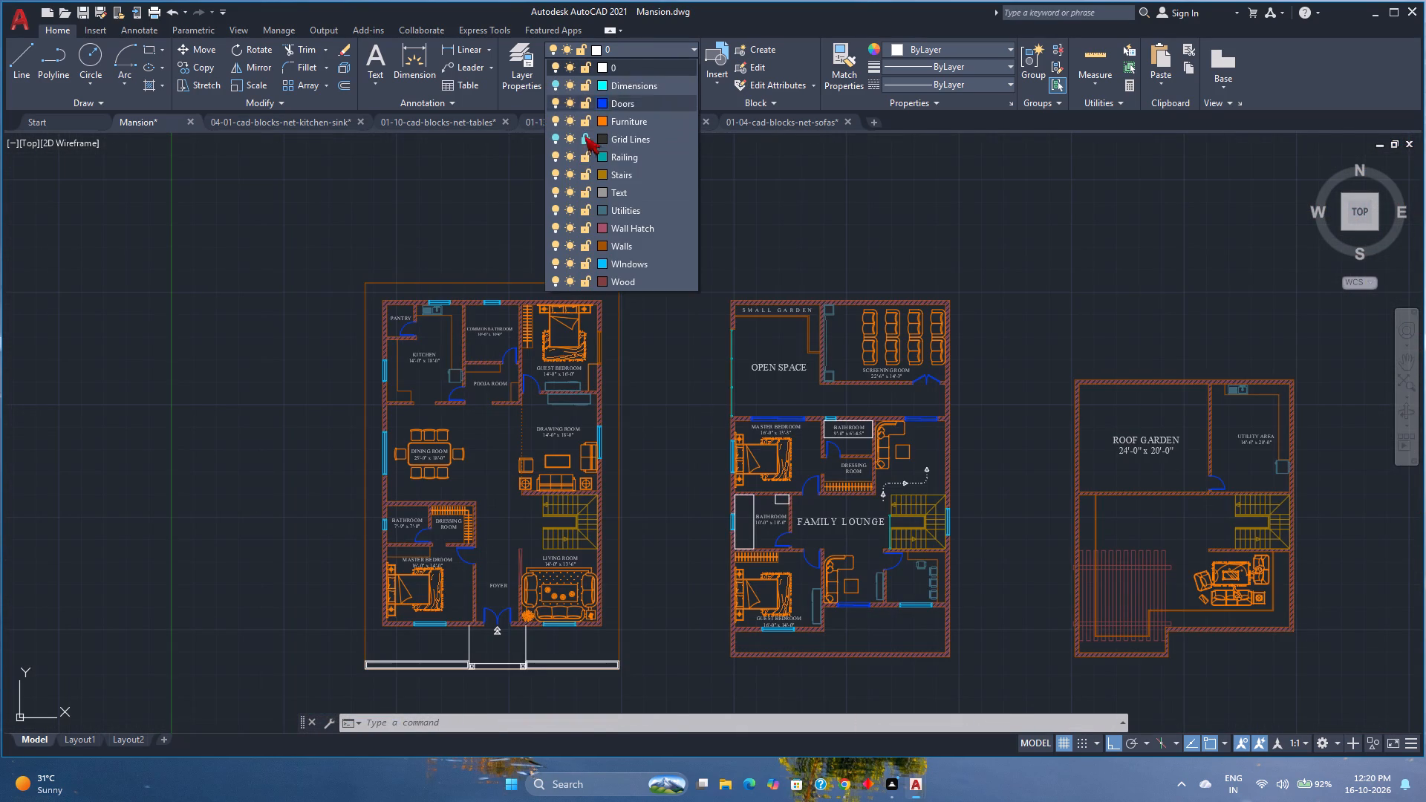
pyautogui.click(556, 141)
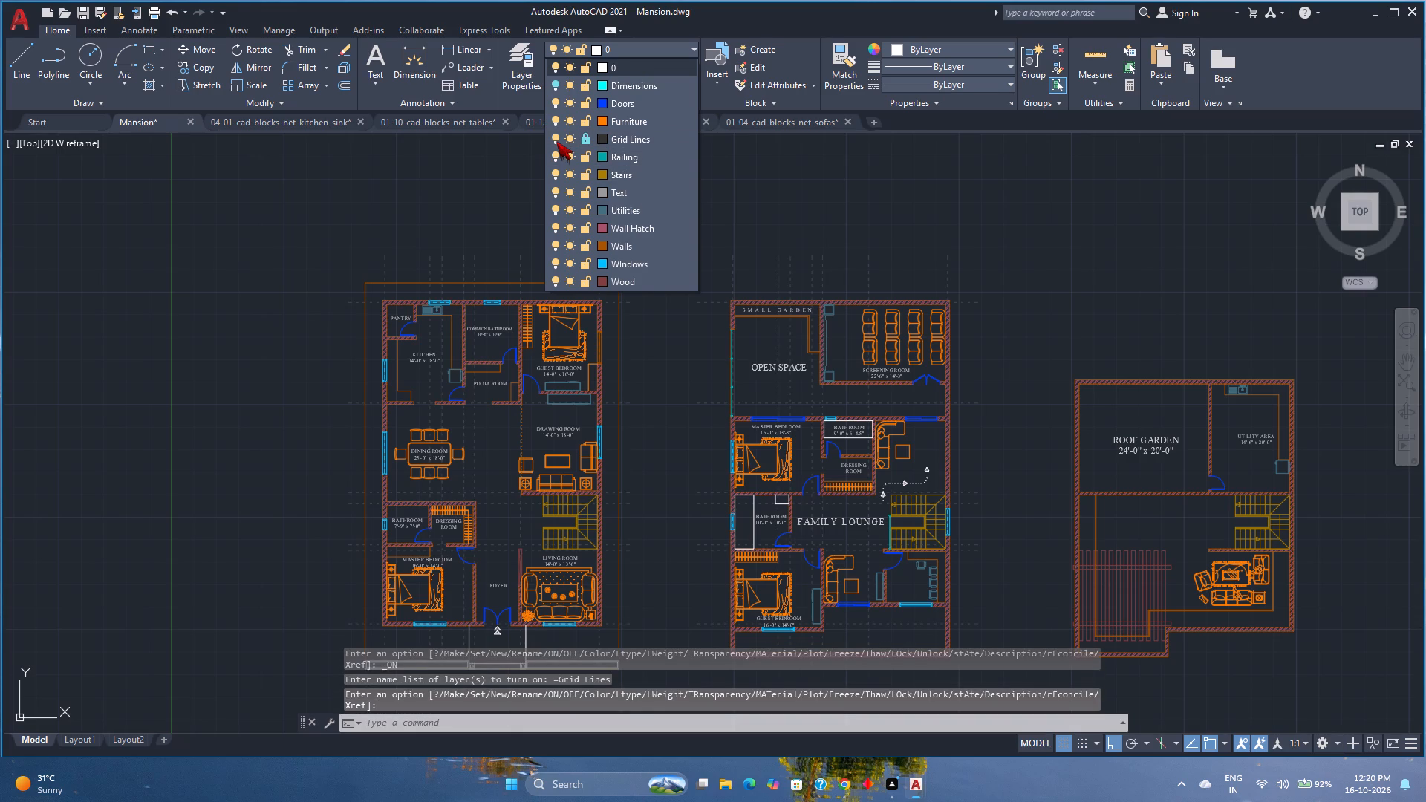
pyautogui.press('Escape')
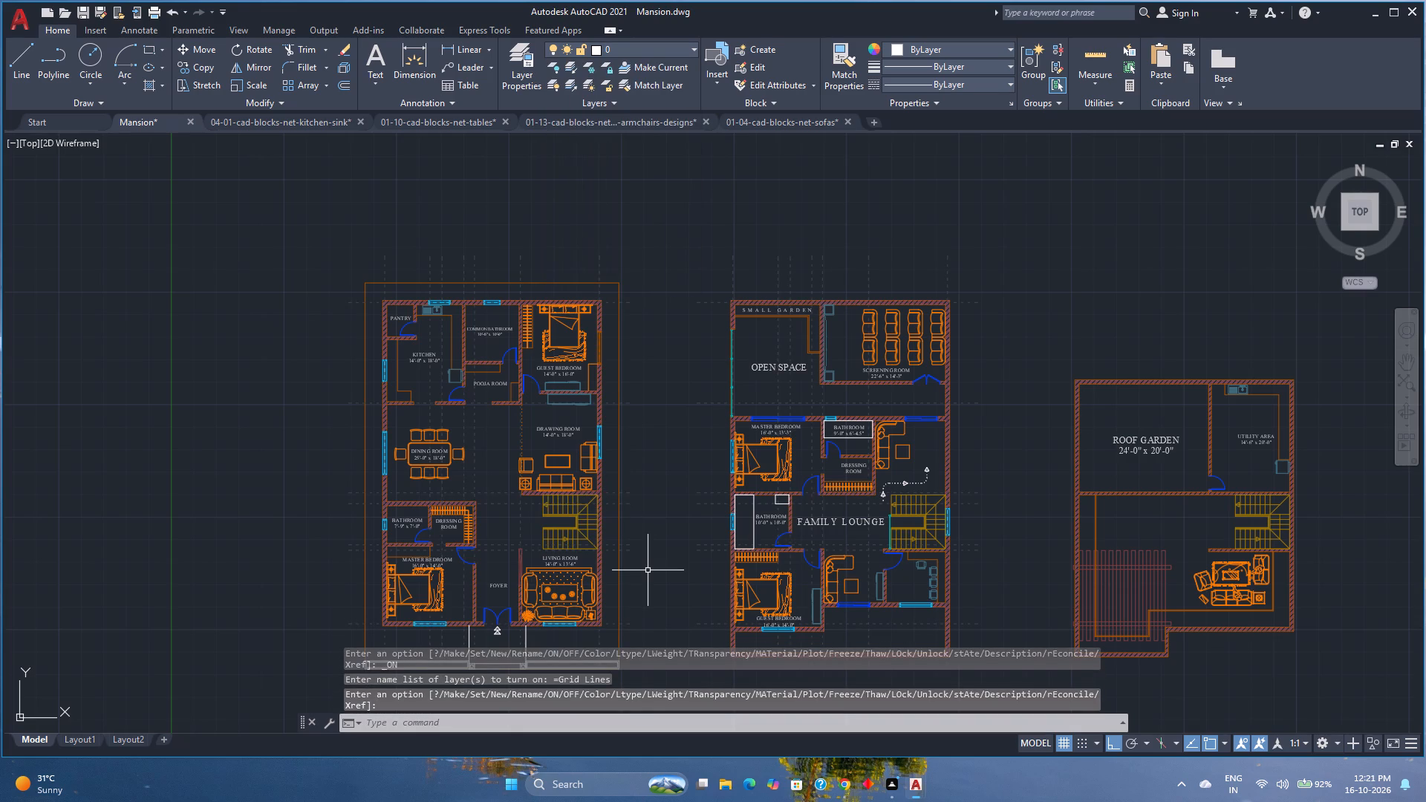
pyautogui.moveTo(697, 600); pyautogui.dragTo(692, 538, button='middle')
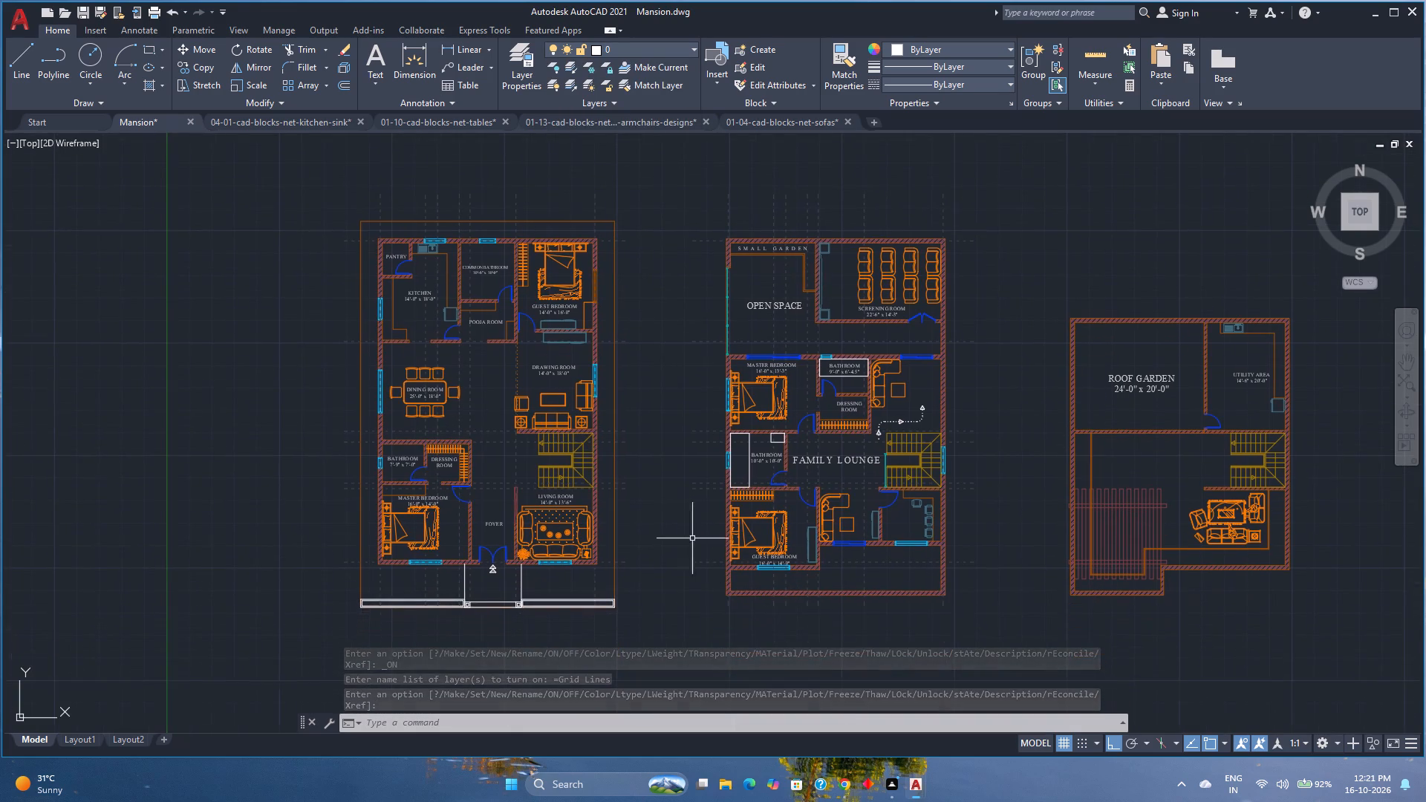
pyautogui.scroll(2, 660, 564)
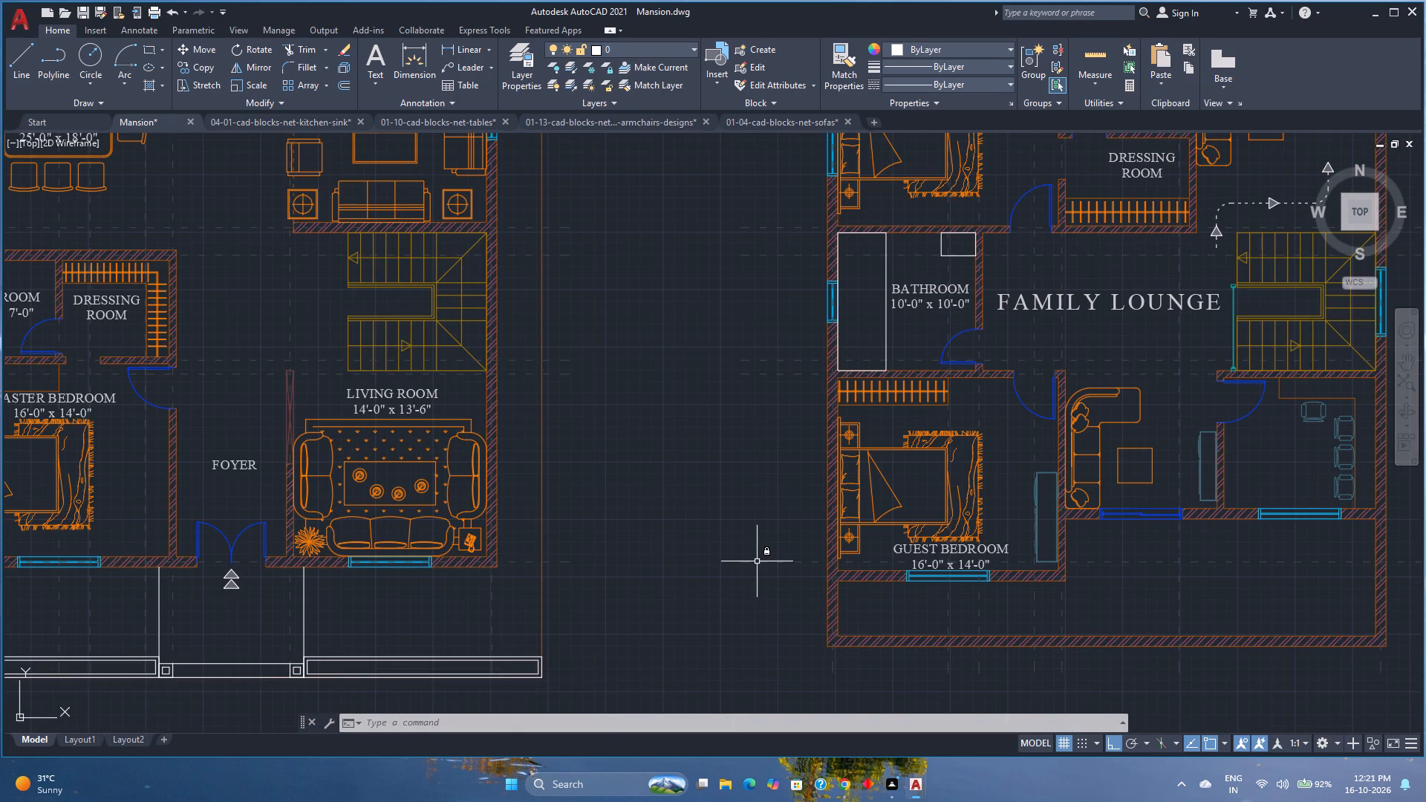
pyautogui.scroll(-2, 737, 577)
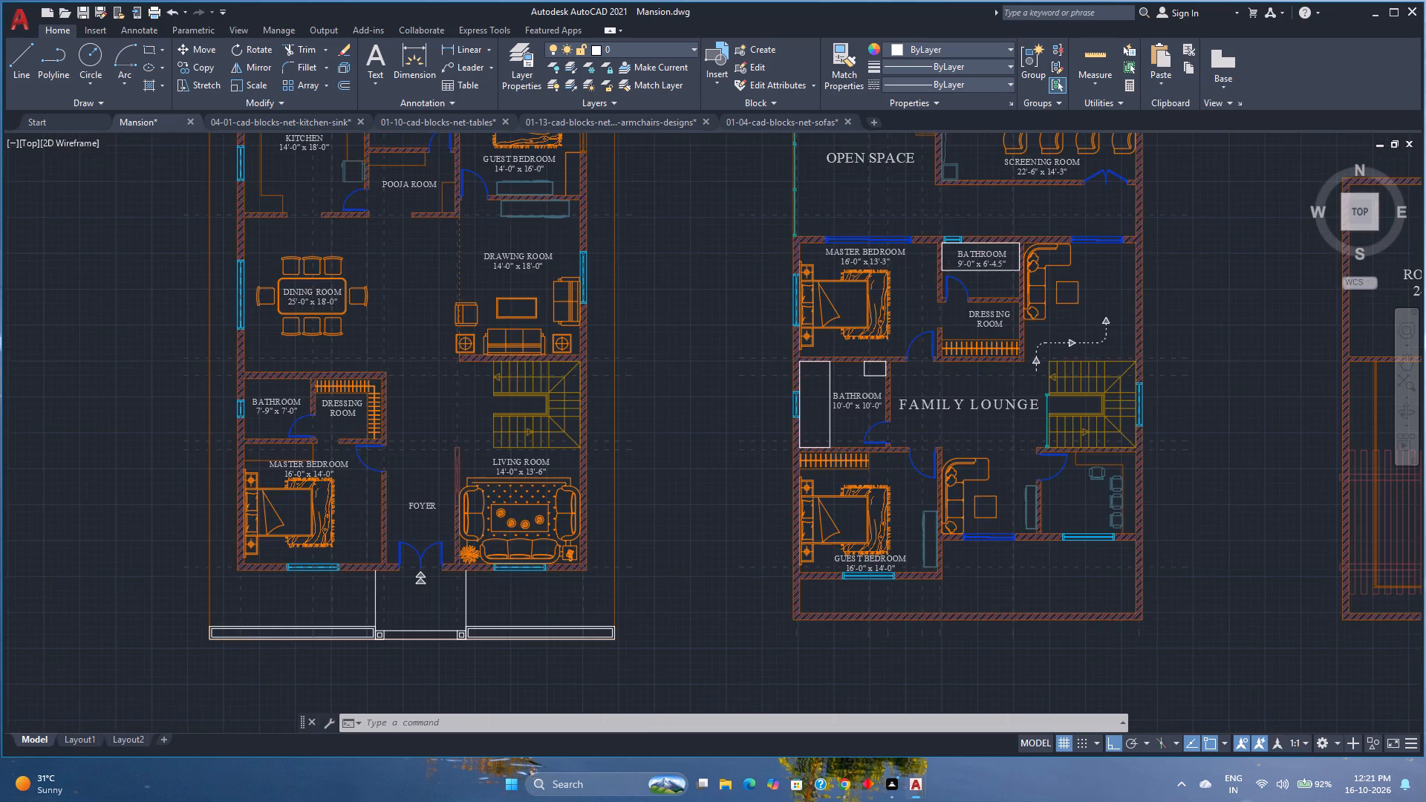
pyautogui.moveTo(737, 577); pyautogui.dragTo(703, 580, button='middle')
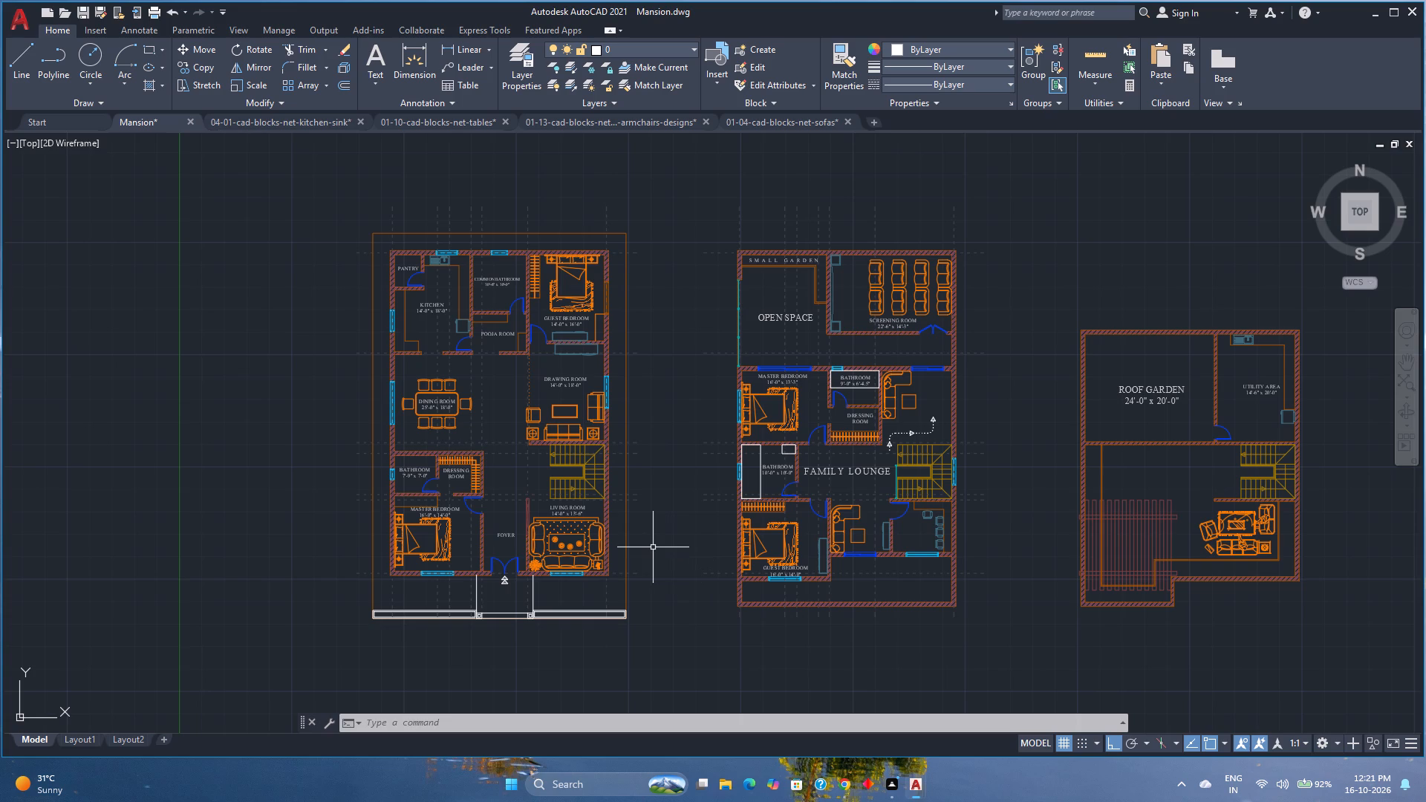
# Insert the Toilet - Imperial block from the architectural tool palette in the empty space outside the plot beside the dining room.
pyautogui.hotkey('ctrl', '3')
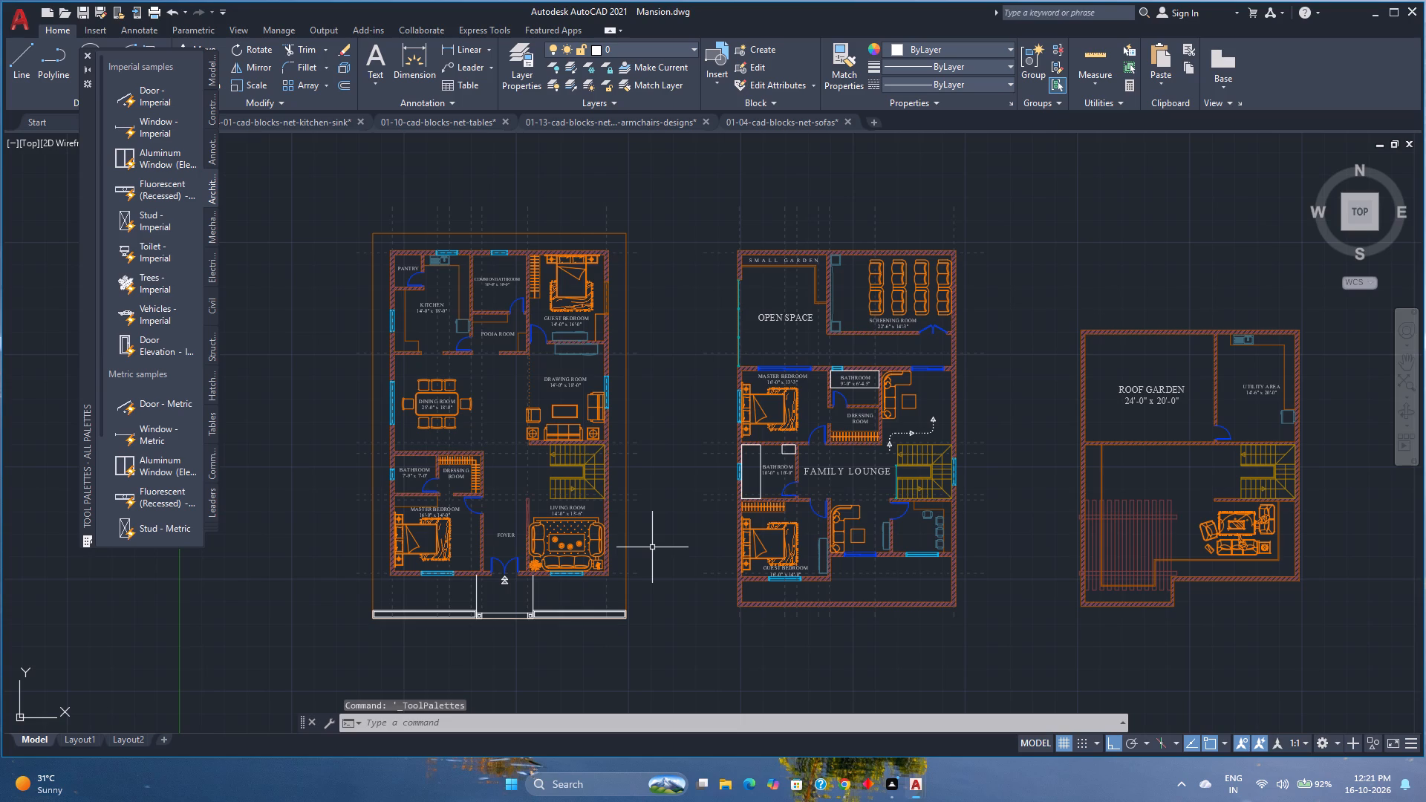
pyautogui.click(161, 251)
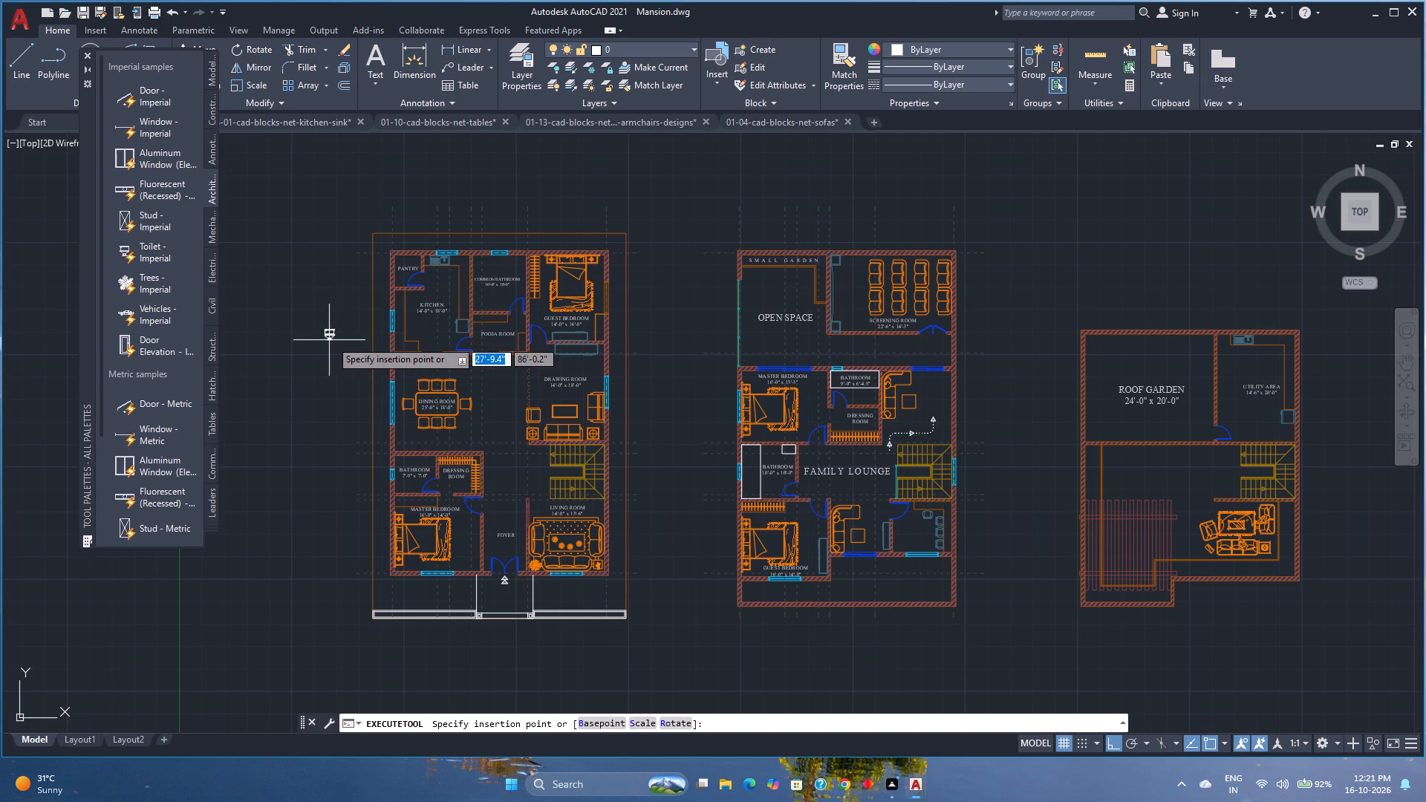
pyautogui.scroll(3, 312, 370)
pyautogui.click(369, 403)
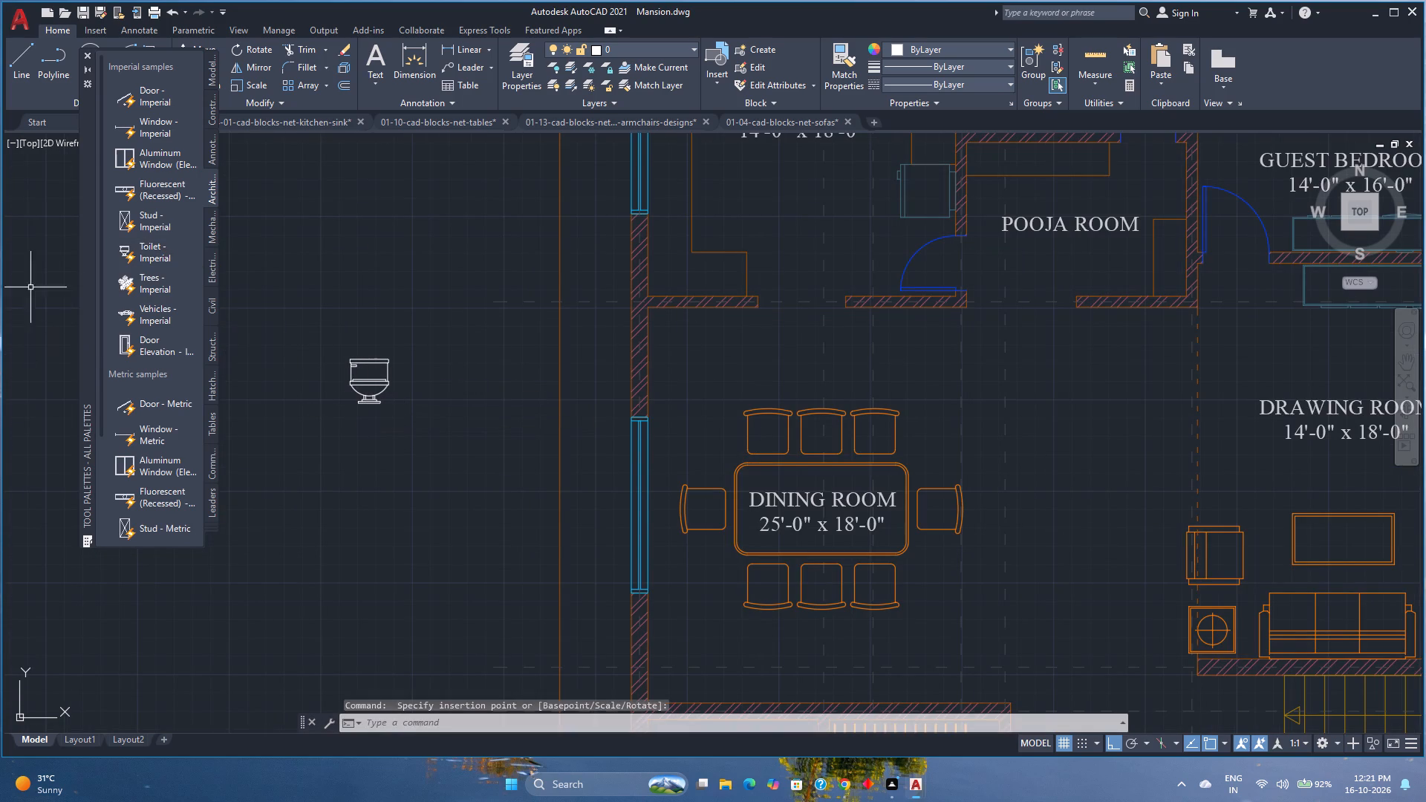
pyautogui.click(83, 50)
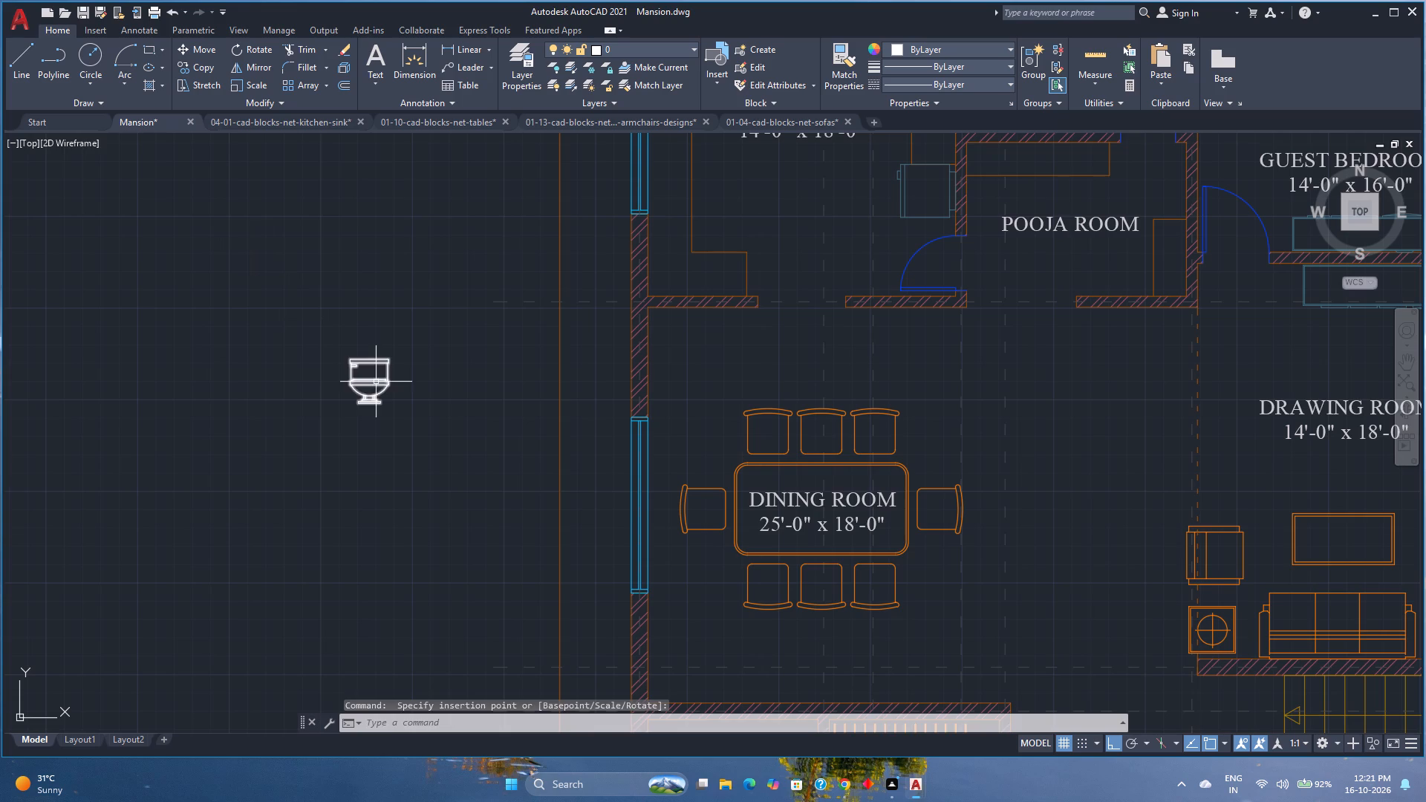
# Switch the inserted toilet block to its Elongated (Plan) view.
pyautogui.click(376, 382)
pyautogui.click(339, 416)
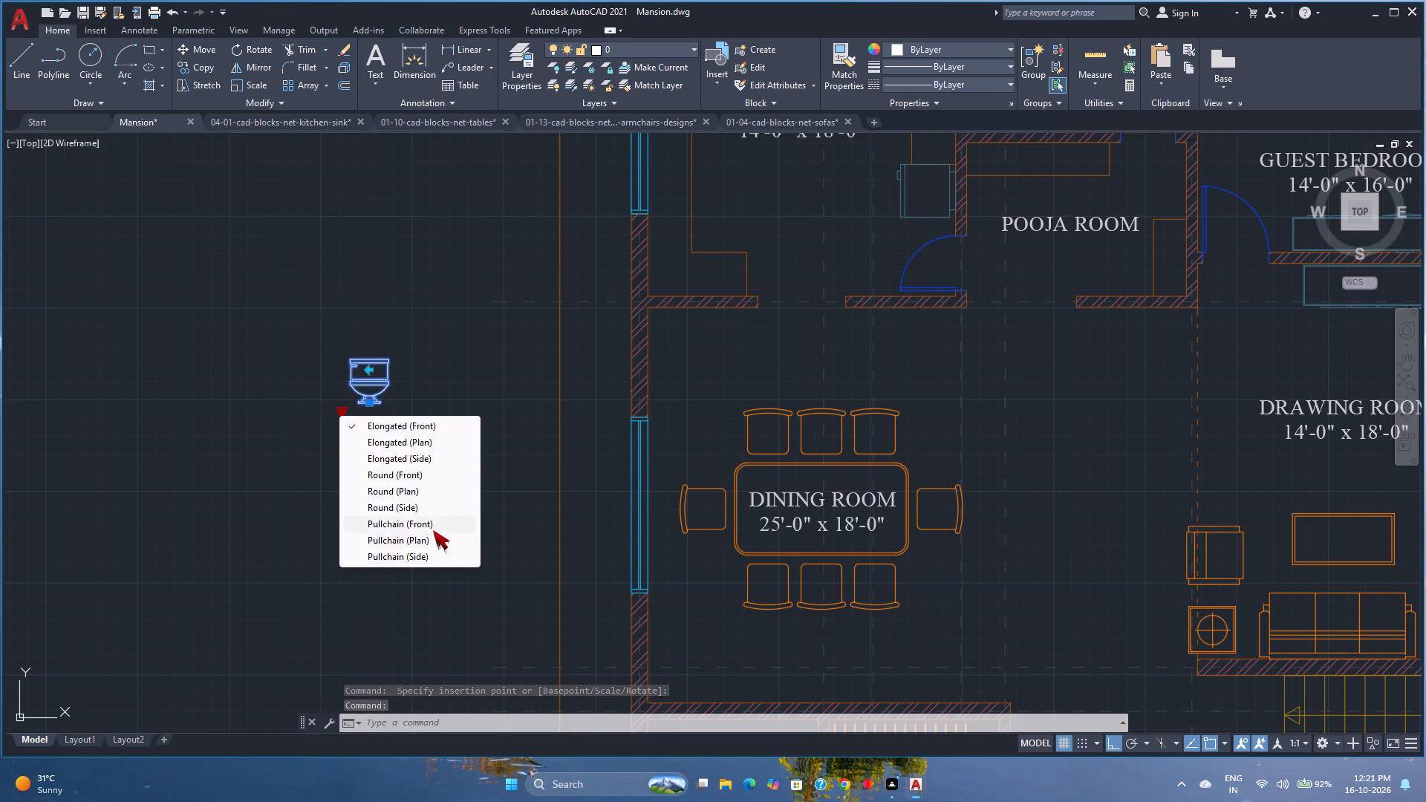
pyautogui.click(425, 439)
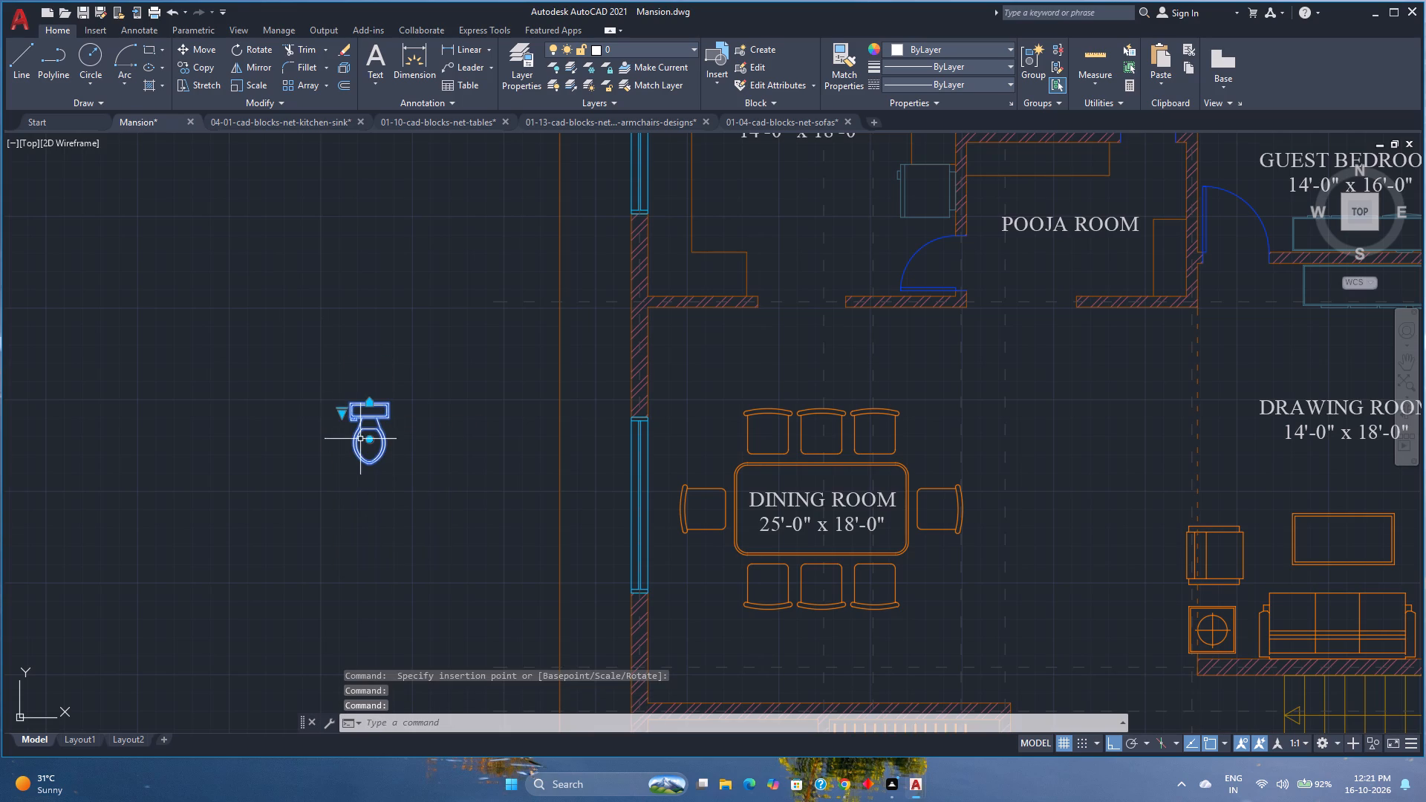
# Switch the inserted toilet block to its Round (Plan) view.
pyautogui.click(340, 411)
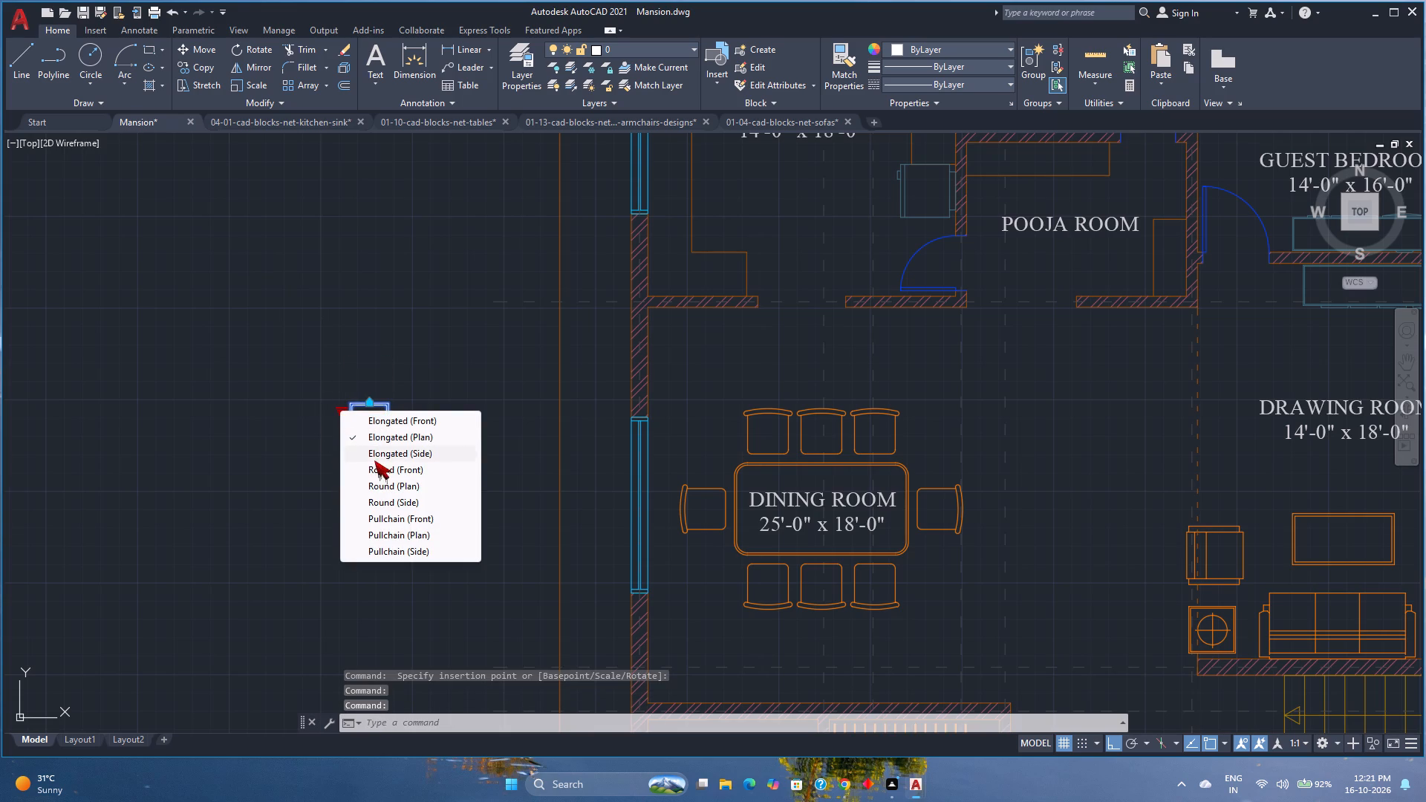
pyautogui.click(394, 489)
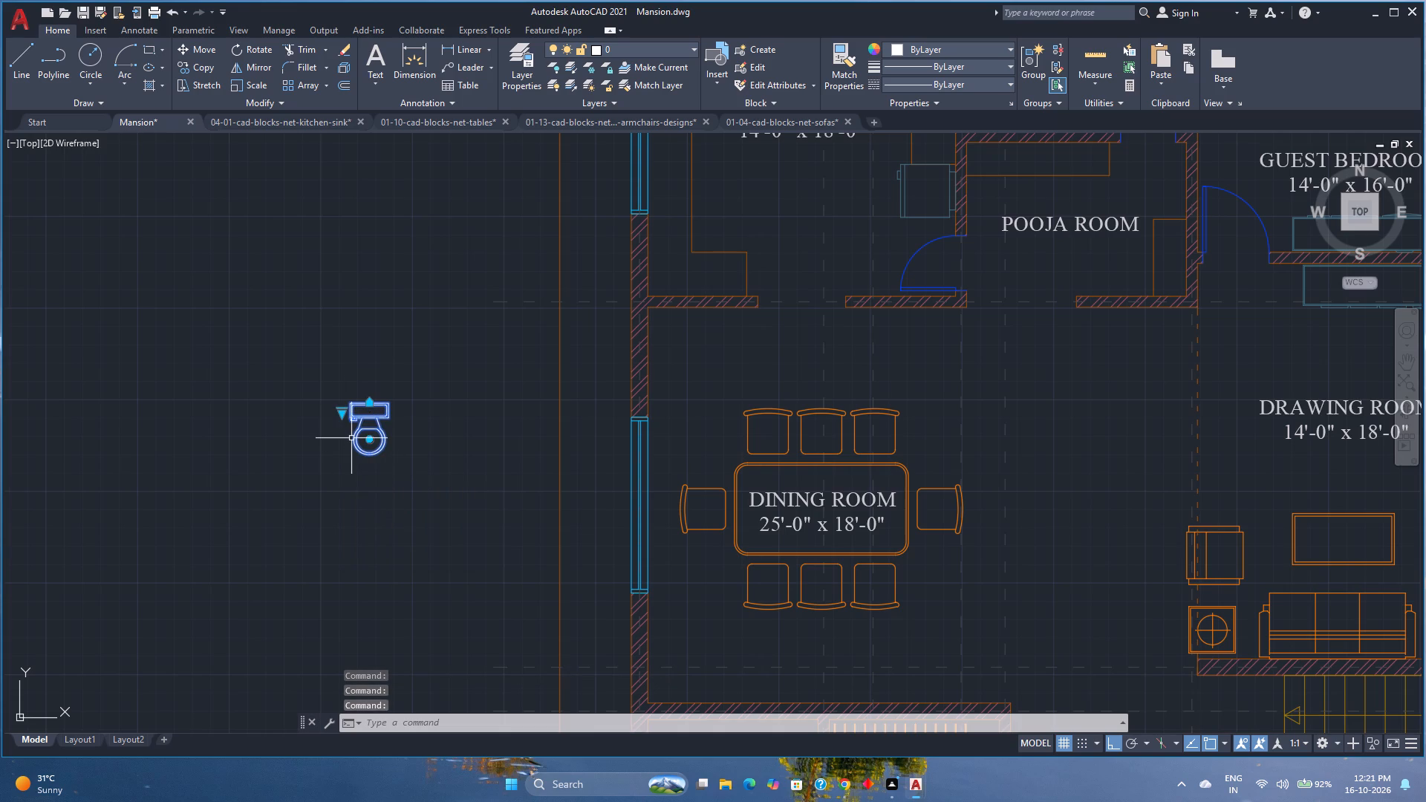
# Move the toilet by the midpoint of its tank's back edge into the 7'-9" x 7'-0" bathroom, against the wall facing the dining room.
pyautogui.scroll(-1, 351, 434)
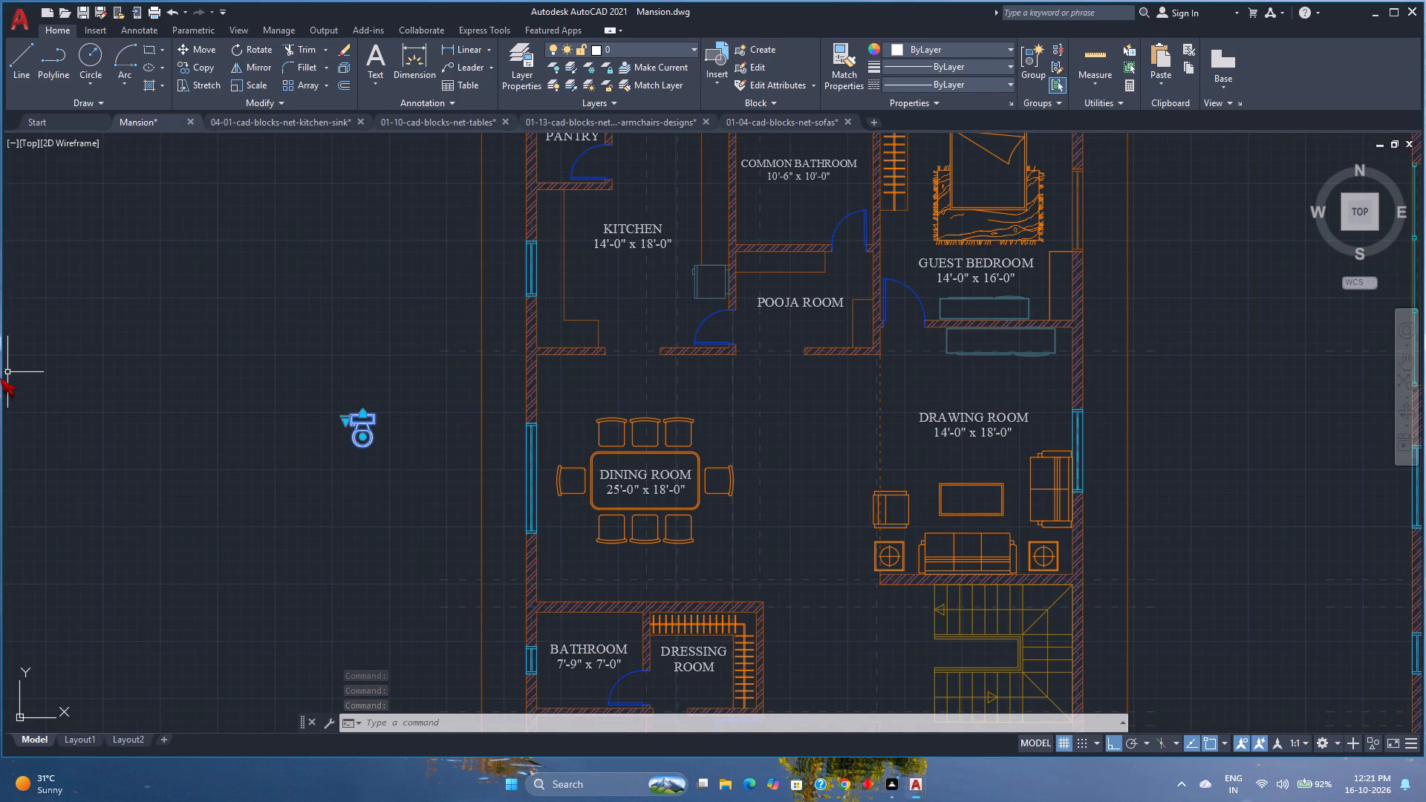
pyautogui.scroll(-2, 385, 434)
pyautogui.scroll(1, 458, 537)
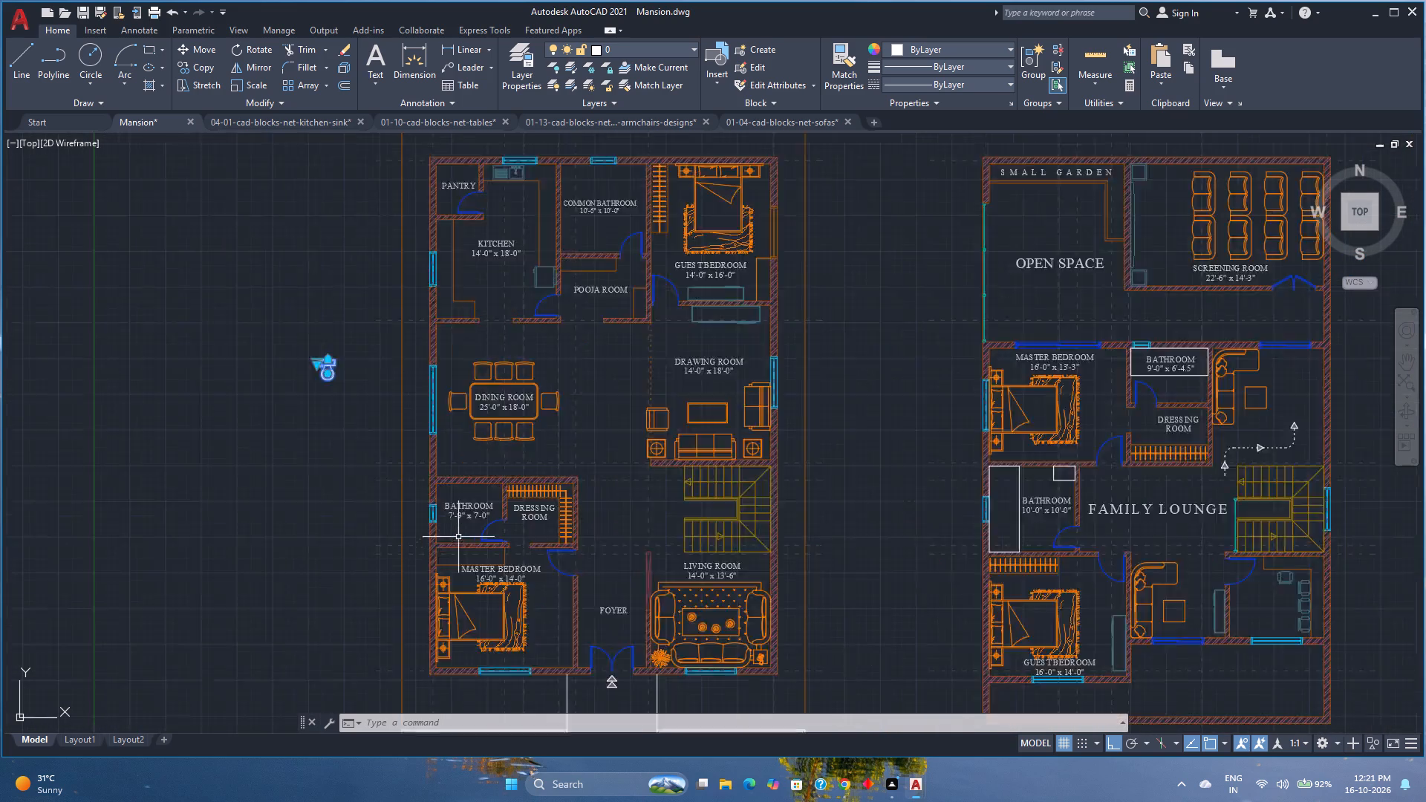
pyautogui.scroll(1, 458, 537)
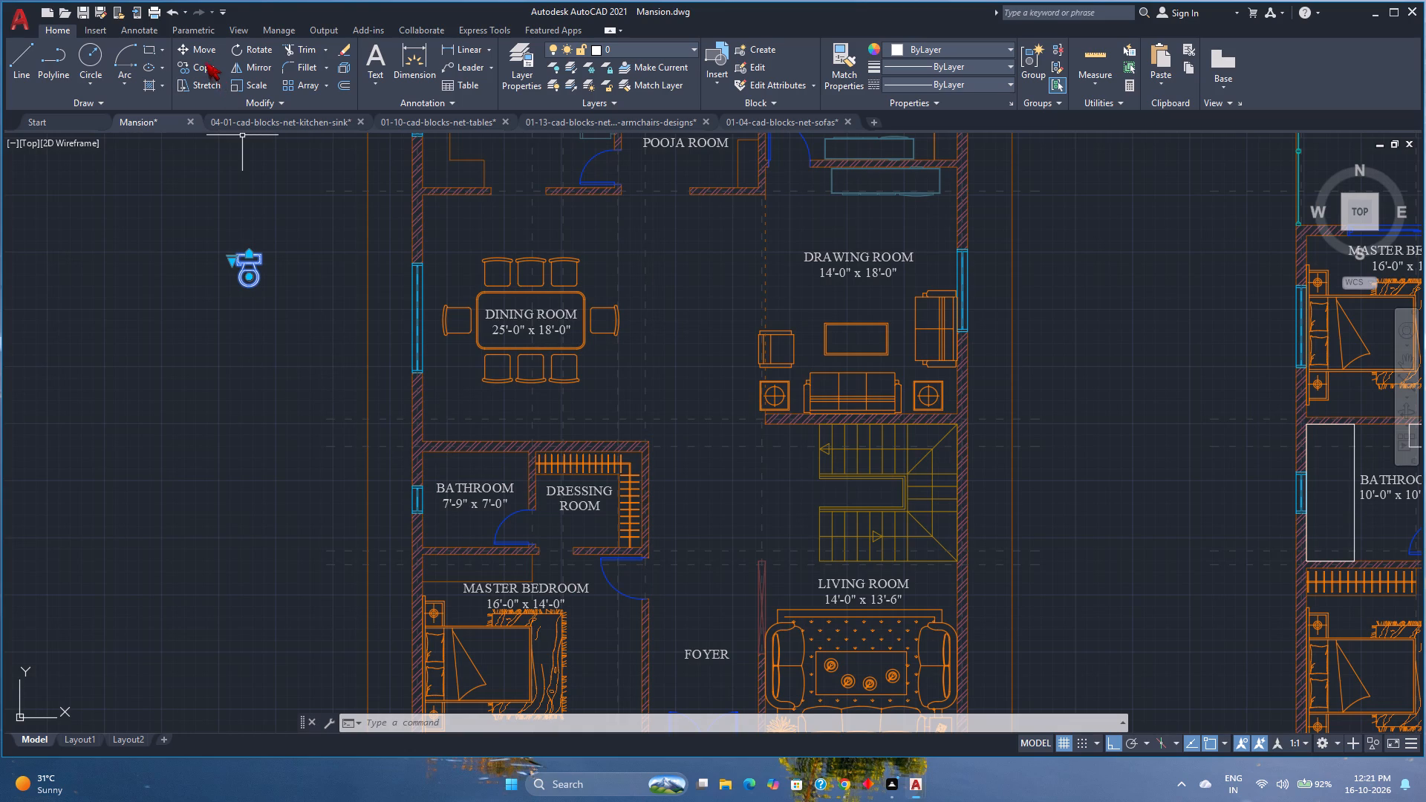
pyautogui.click(205, 52)
pyautogui.scroll(2, 251, 251)
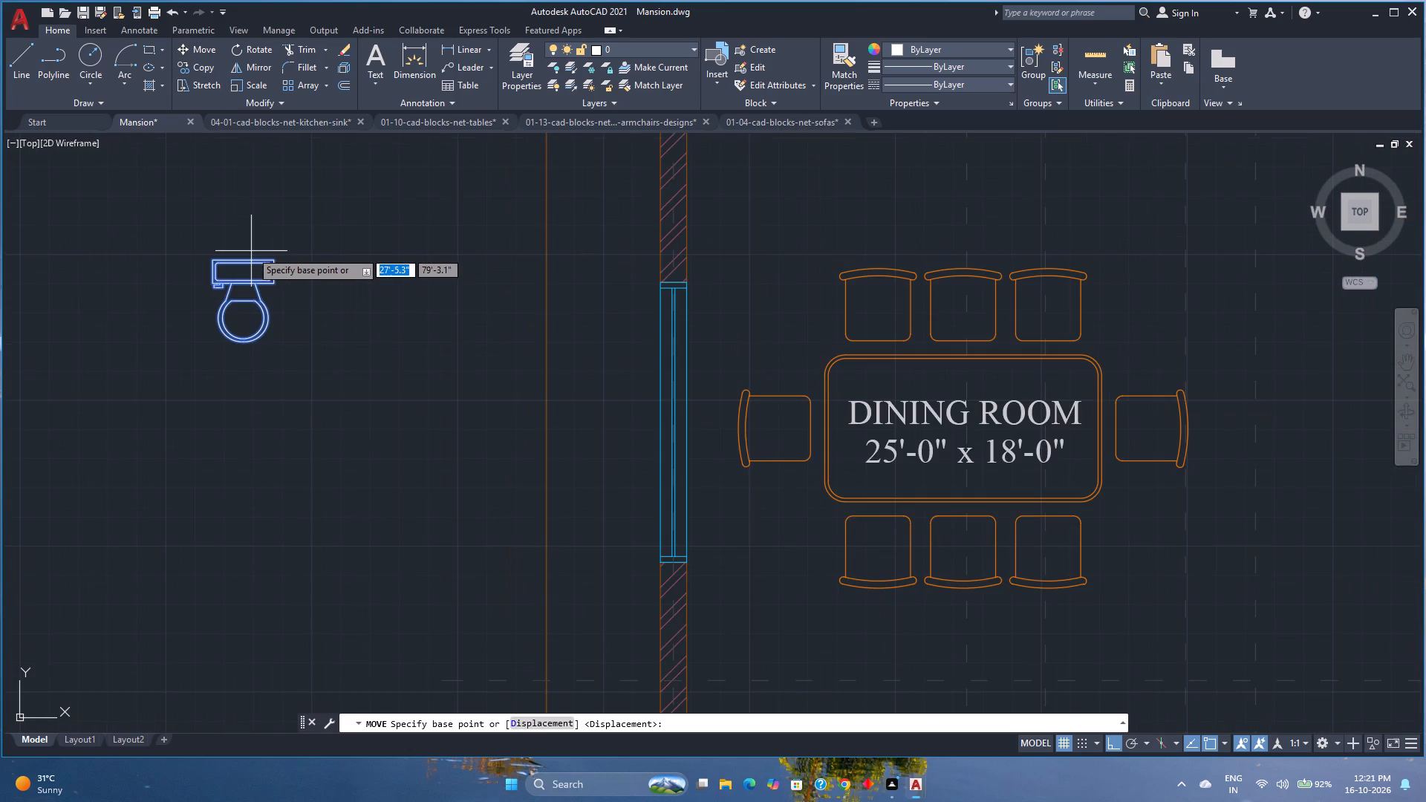
pyautogui.click(244, 258)
pyautogui.scroll(-3, 244, 258)
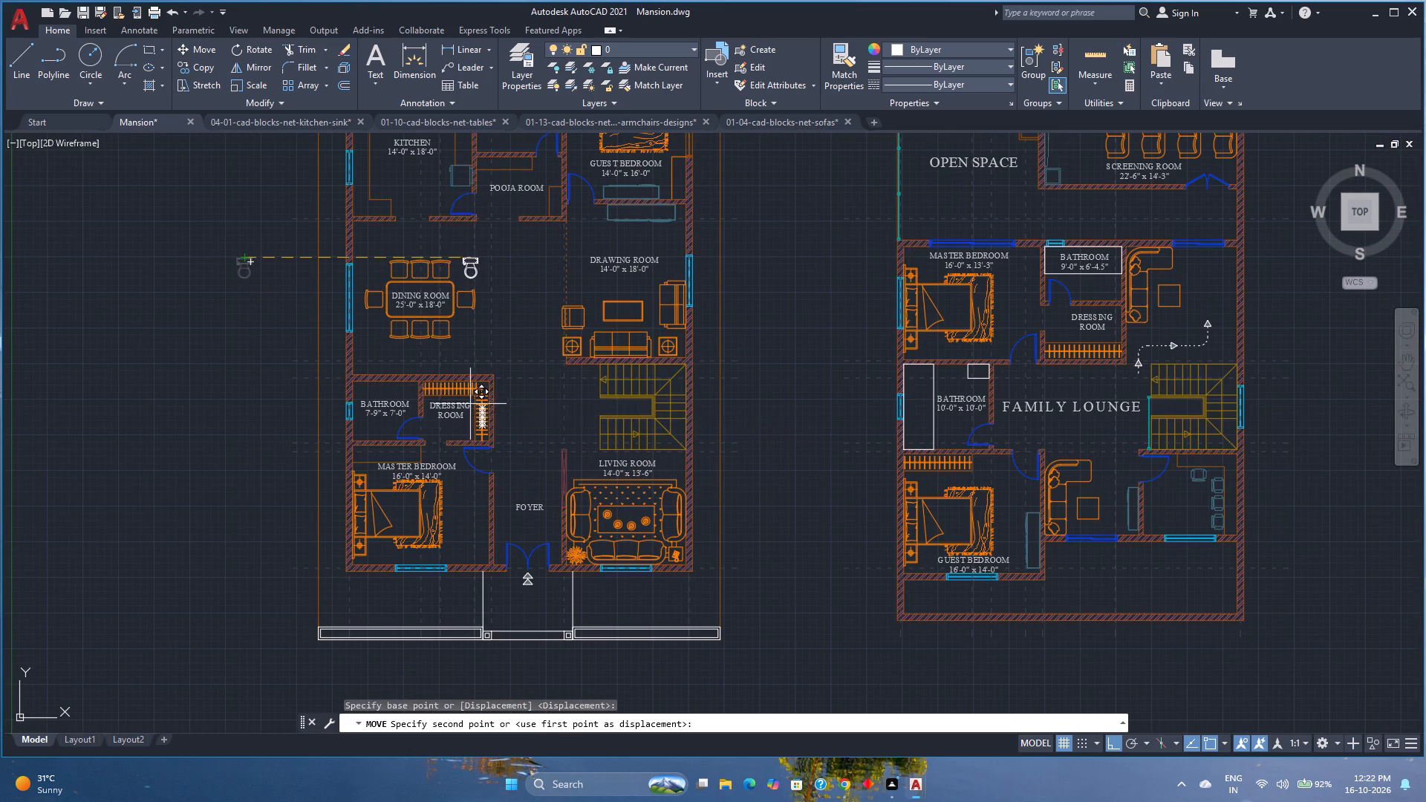
pyautogui.scroll(2, 408, 391)
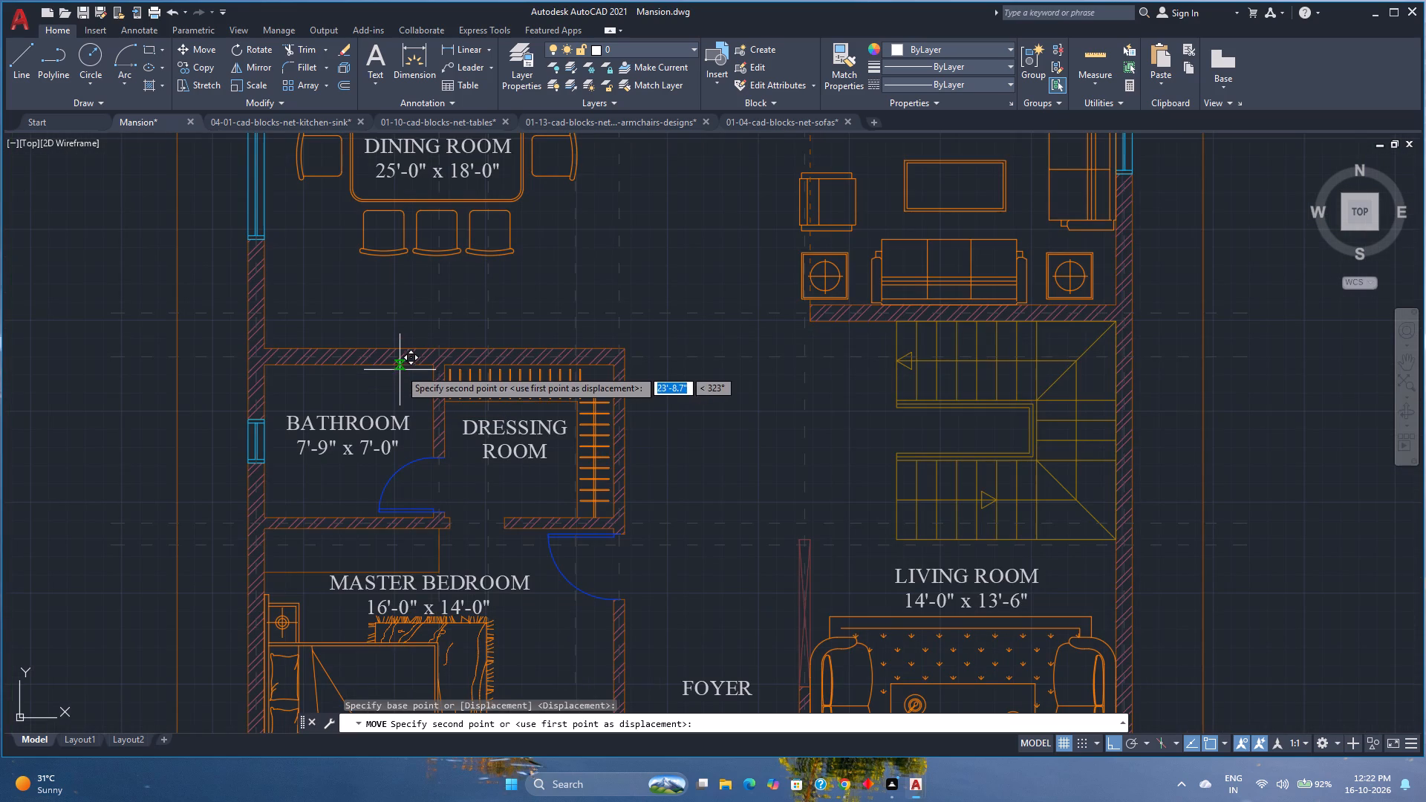
pyautogui.click(400, 367)
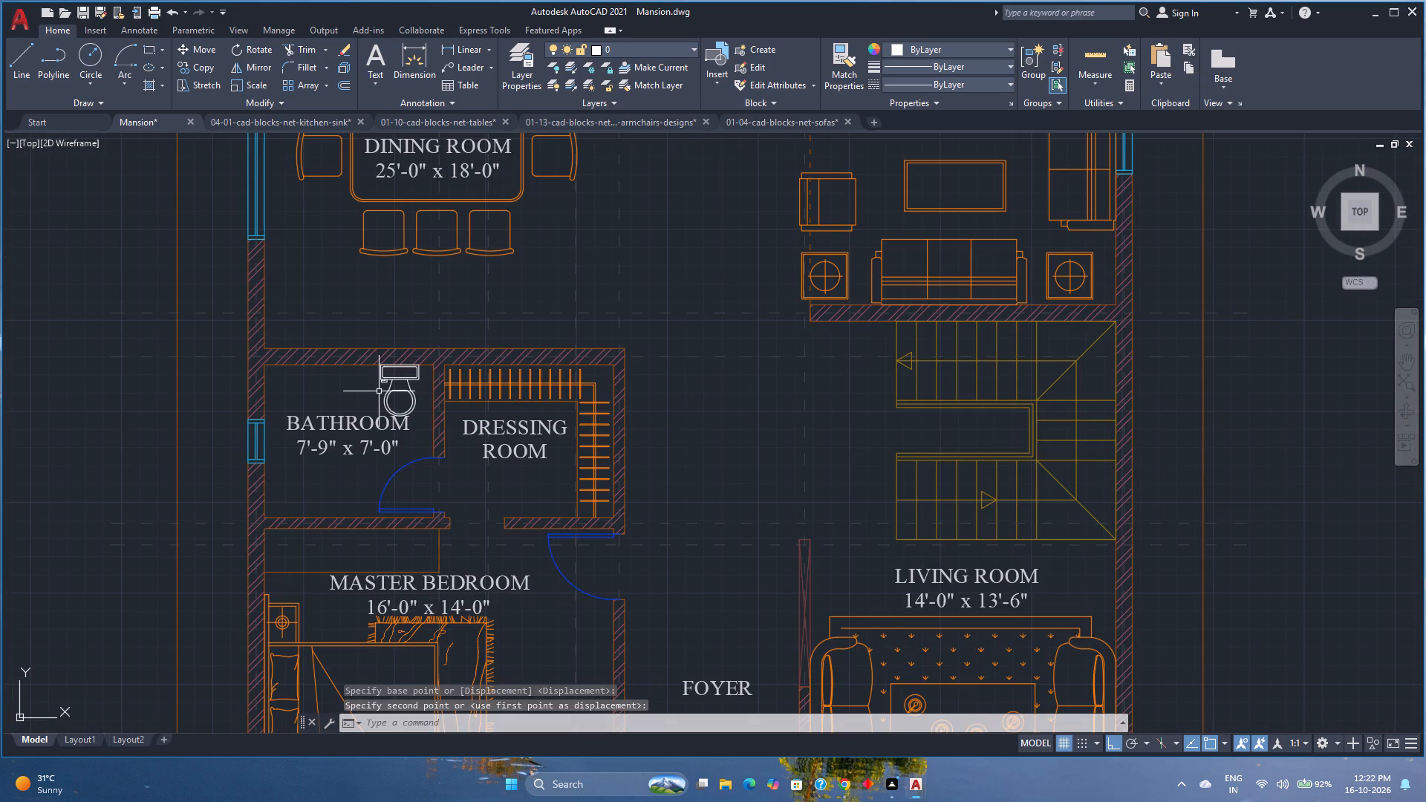
# Copy the toilet from its tank's back edge into the 10'-0" x 10'-0" bathroom, on its upper wall between the two white rectangles.
pyautogui.scroll(-1, 379, 391)
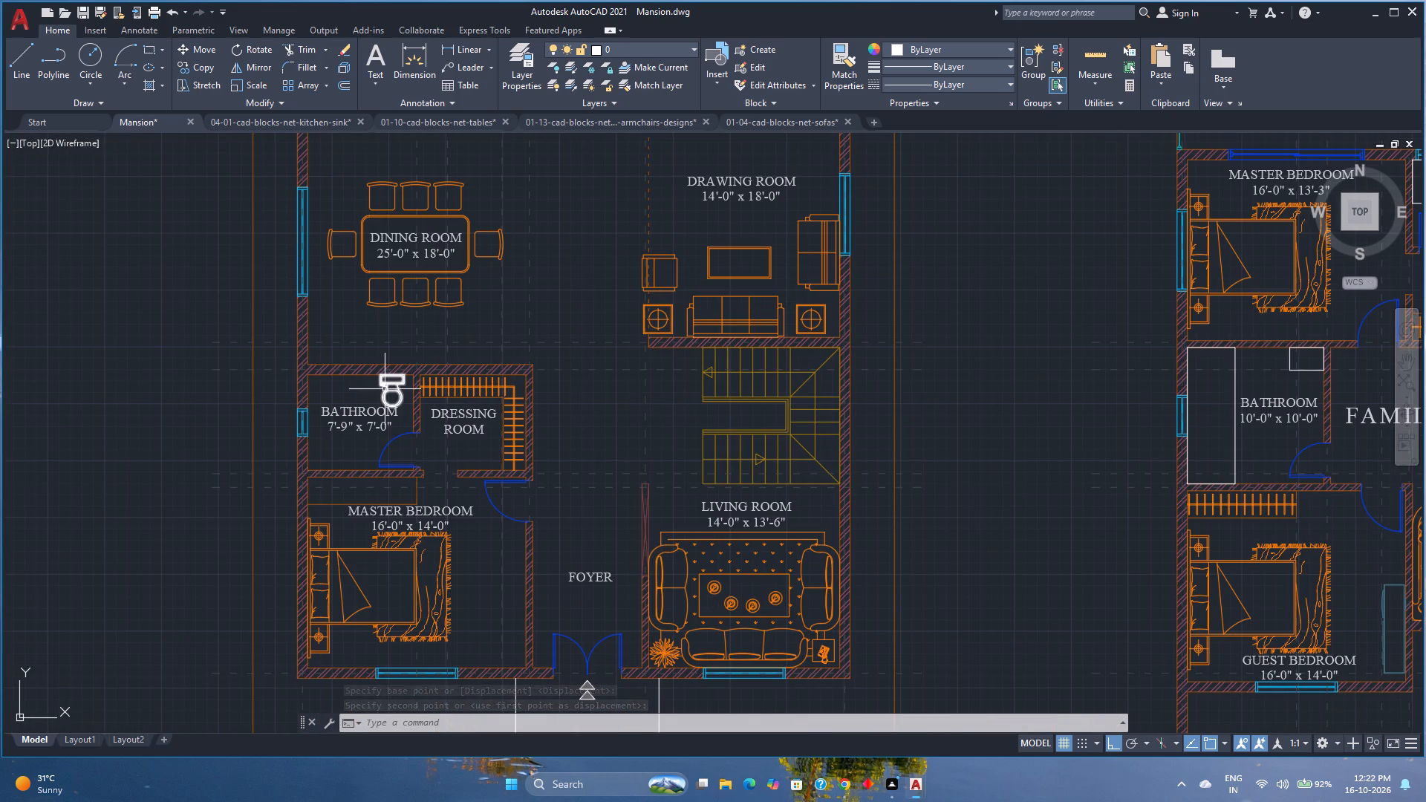
pyautogui.click(385, 389)
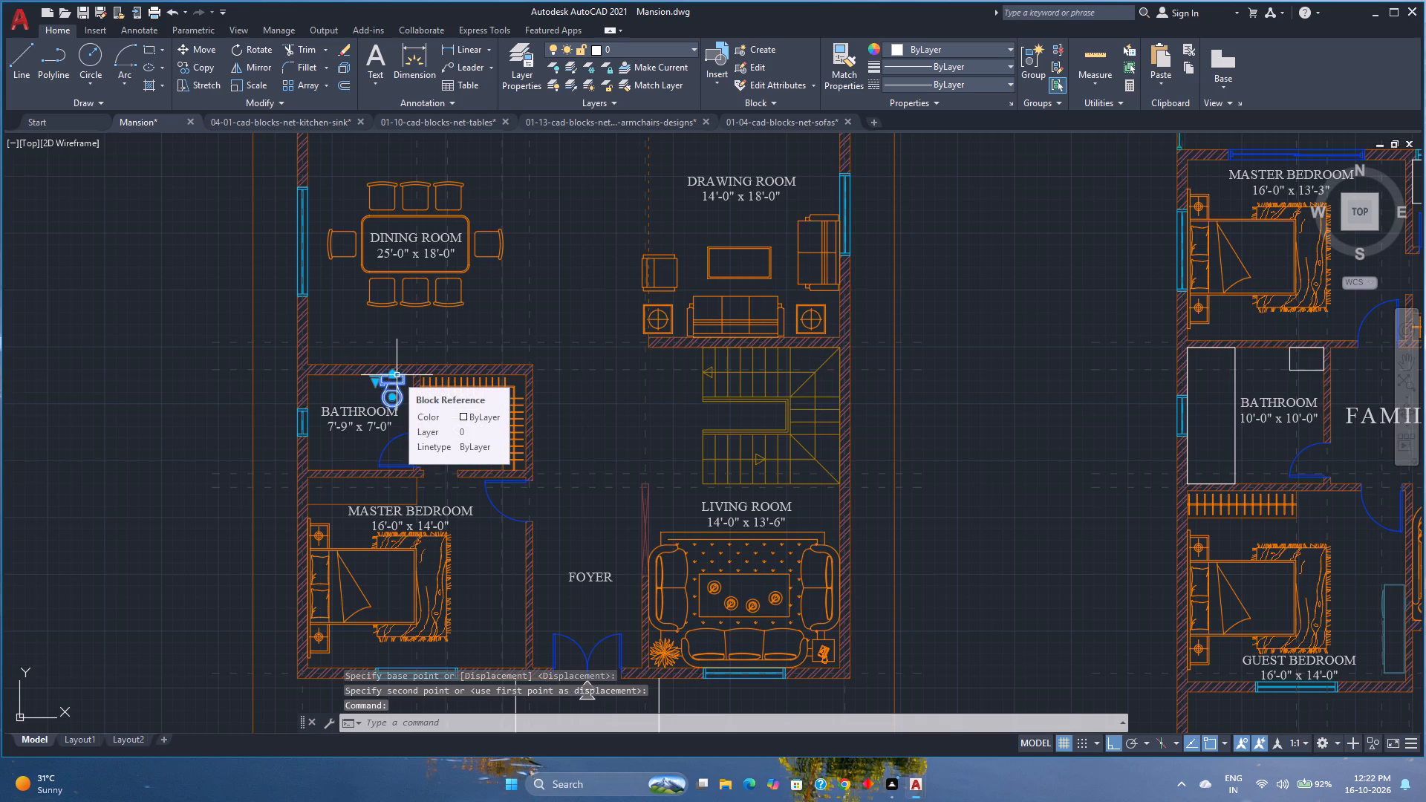
pyautogui.moveTo(742, 401); pyautogui.dragTo(723, 401, button='middle')
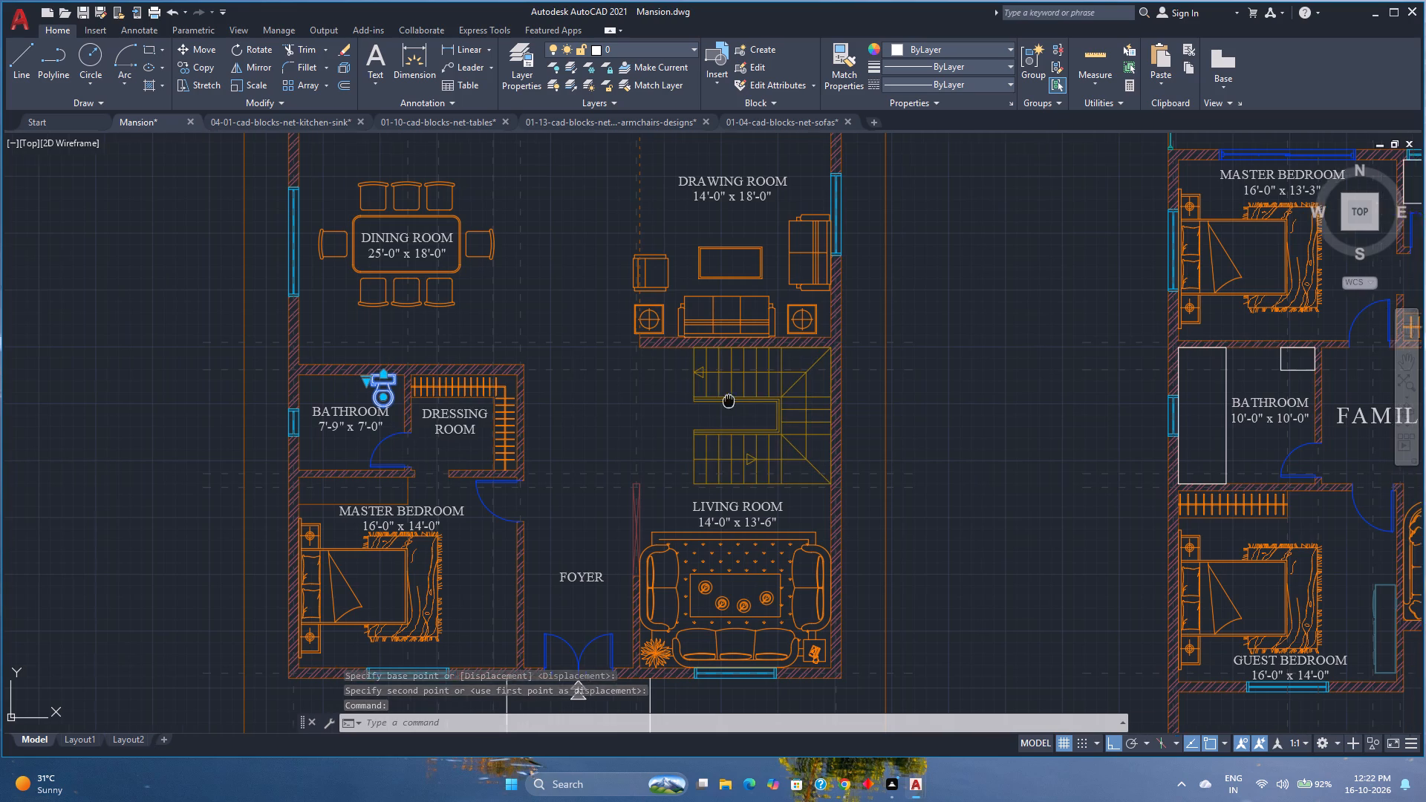
pyautogui.moveTo(723, 401); pyautogui.dragTo(564, 401, button='middle')
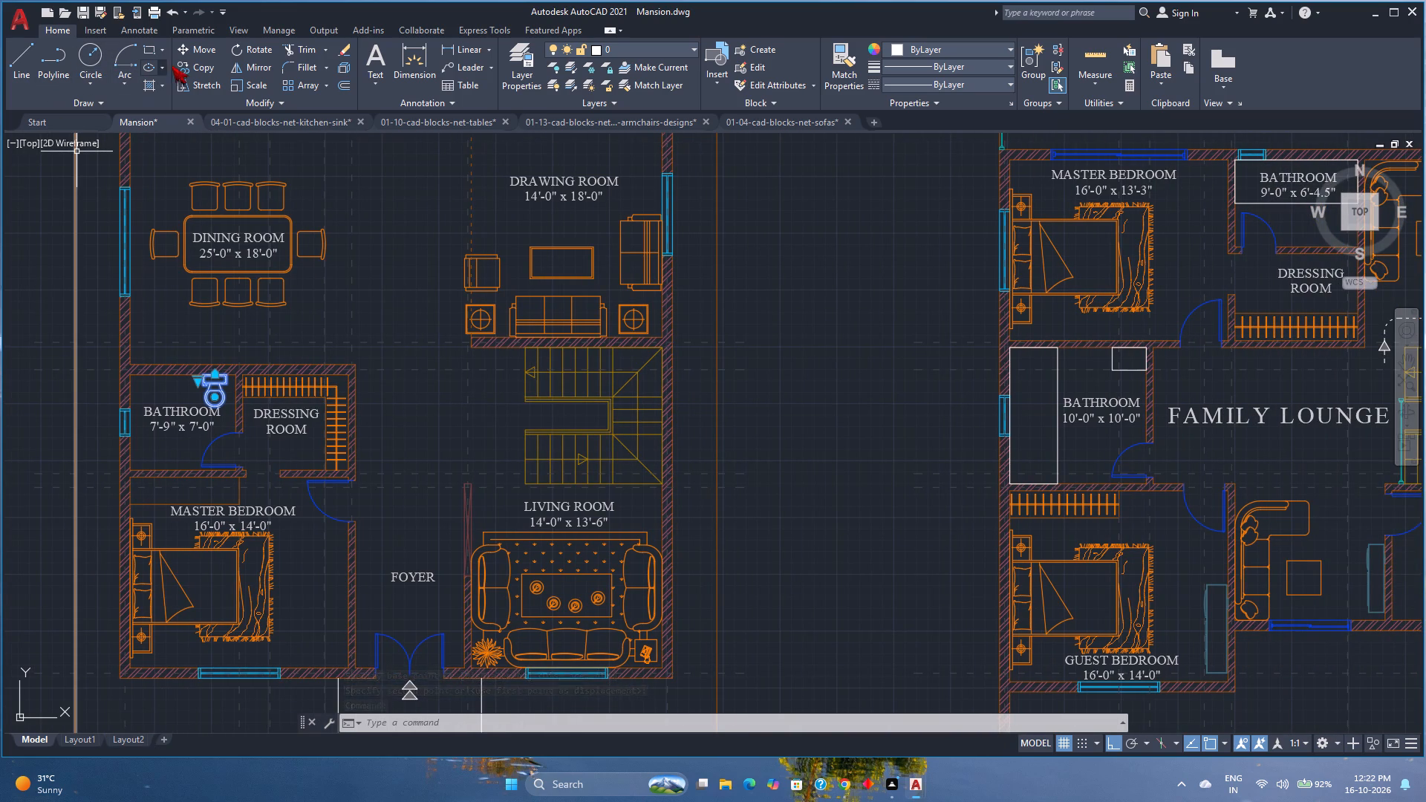
pyautogui.click(183, 69)
pyautogui.scroll(2, 232, 401)
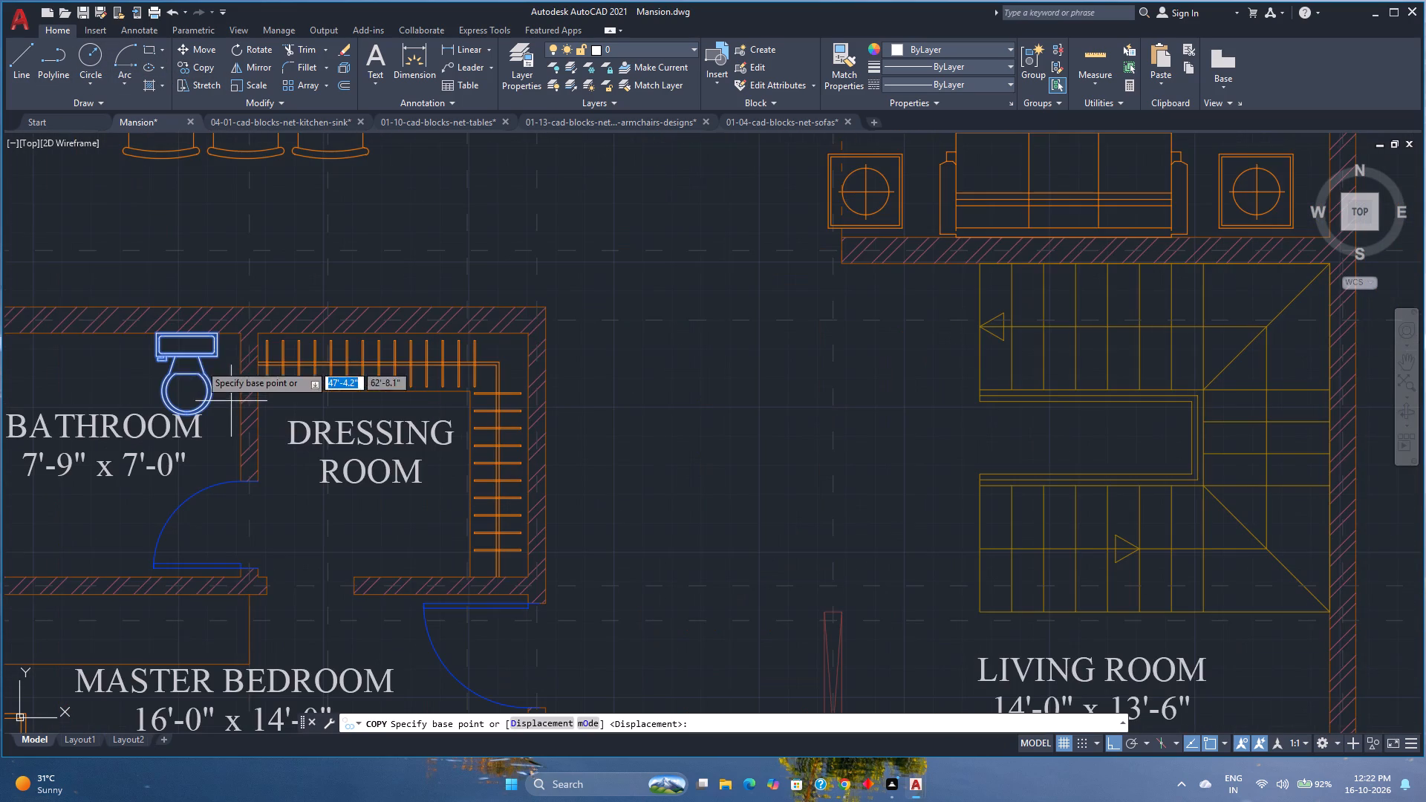
pyautogui.scroll(2, 182, 330)
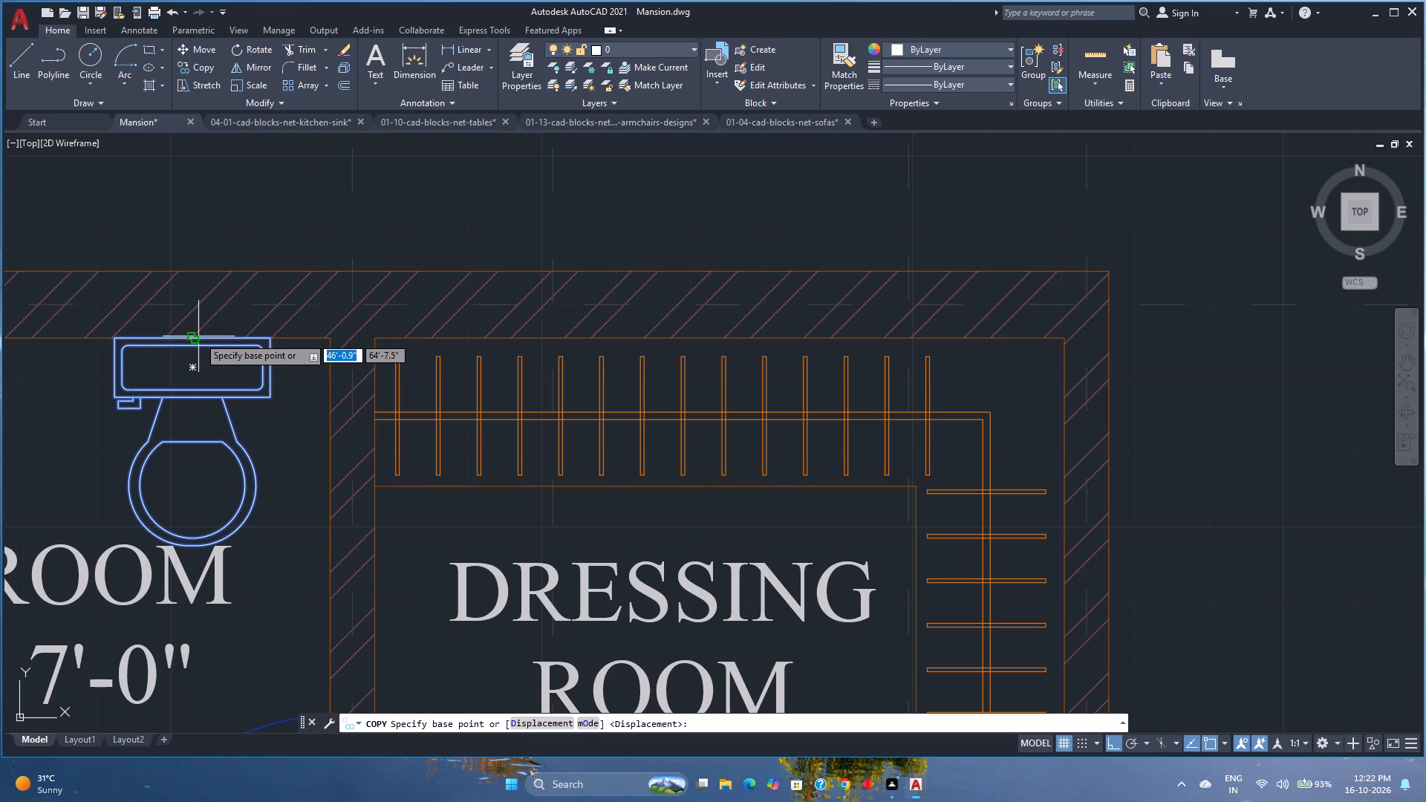
pyautogui.click(198, 336)
pyautogui.scroll(-4, 198, 336)
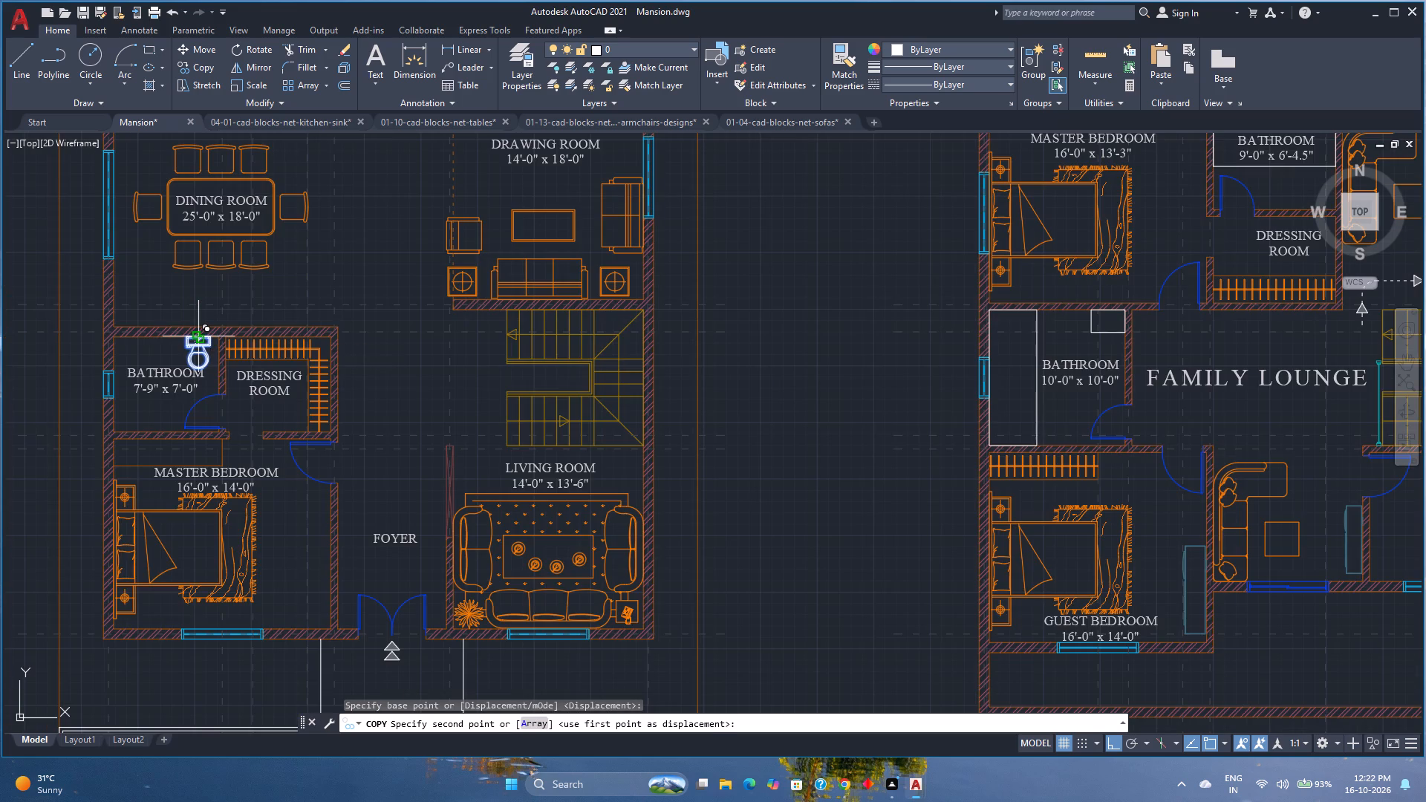
pyautogui.scroll(2, 1062, 316)
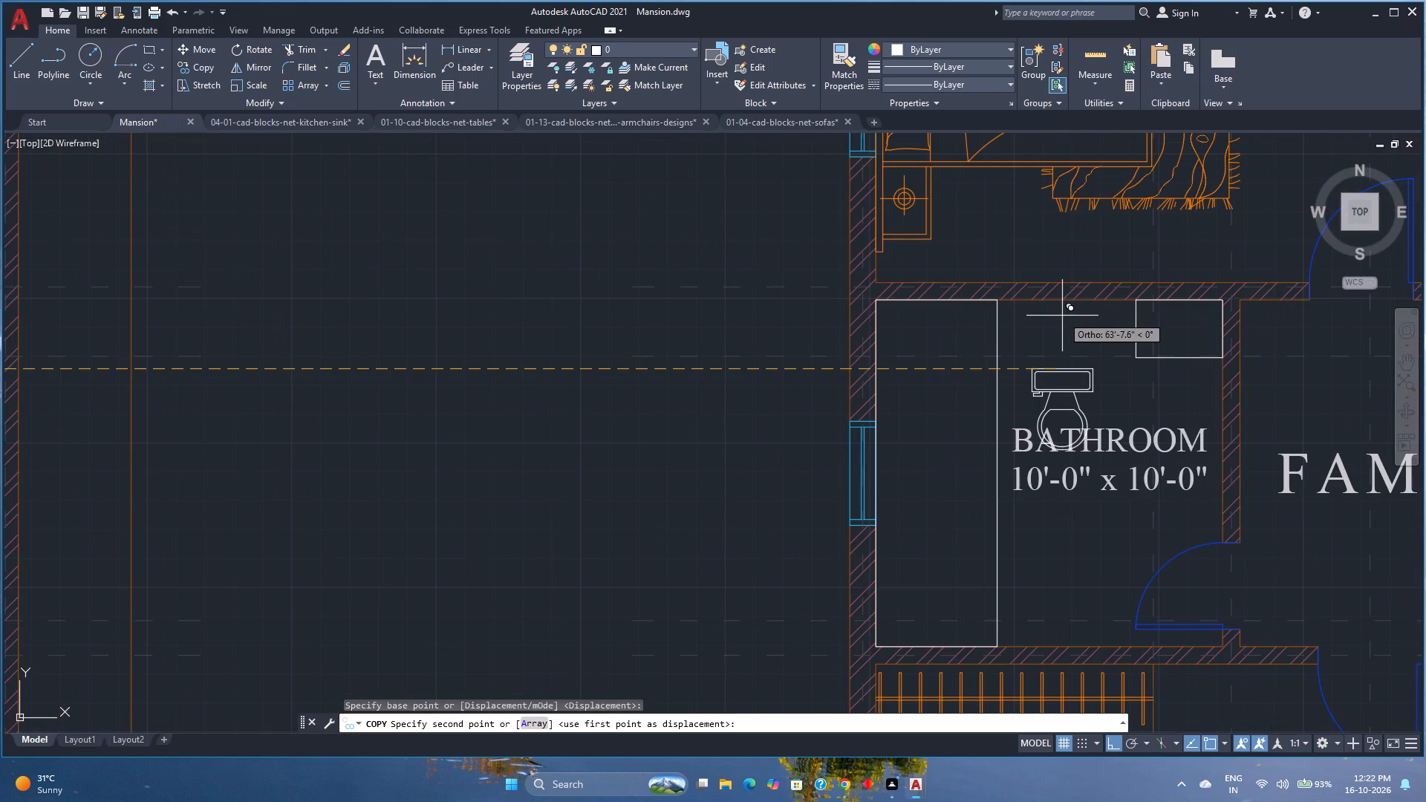
pyautogui.click(1062, 301)
# With Ortho off, place another toilet copy in the 9'-0" x 6'-4.5" bathroom, in the free area between its white rectangle and the dressing room.
pyautogui.scroll(-3, 924, 353)
pyautogui.moveTo(922, 353); pyautogui.dragTo(637, 414, button='middle')
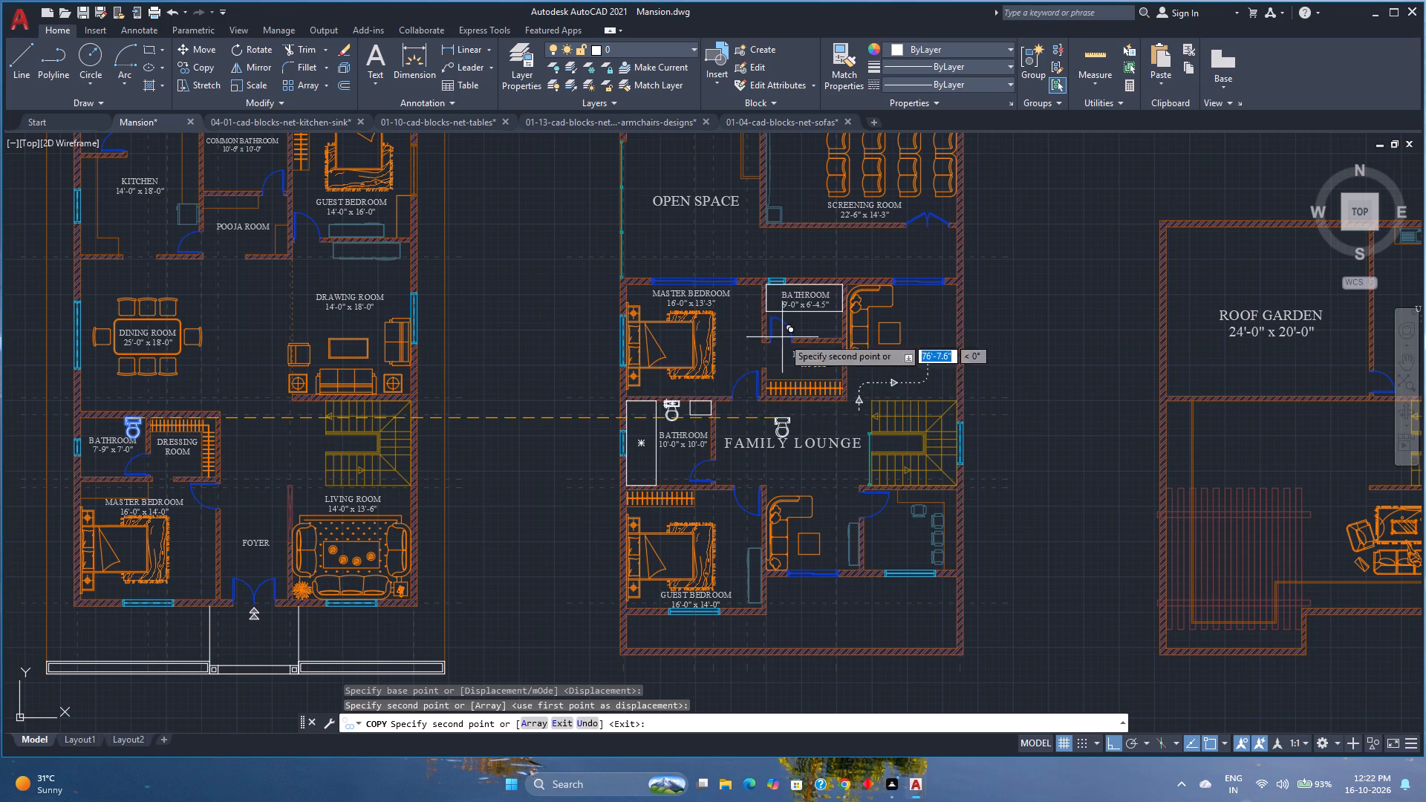
pyautogui.click(822, 319)
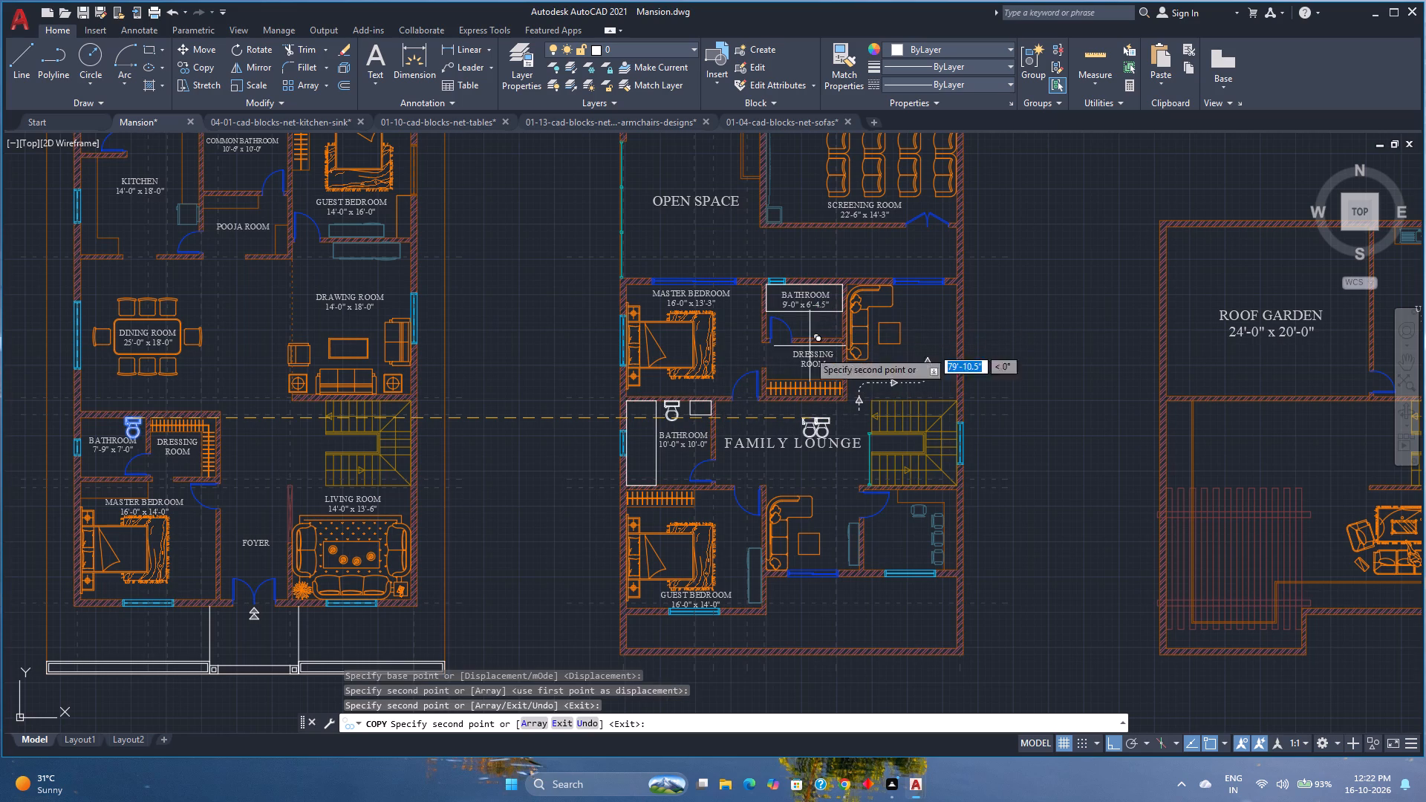
pyautogui.hotkey('ctrl', 'z')
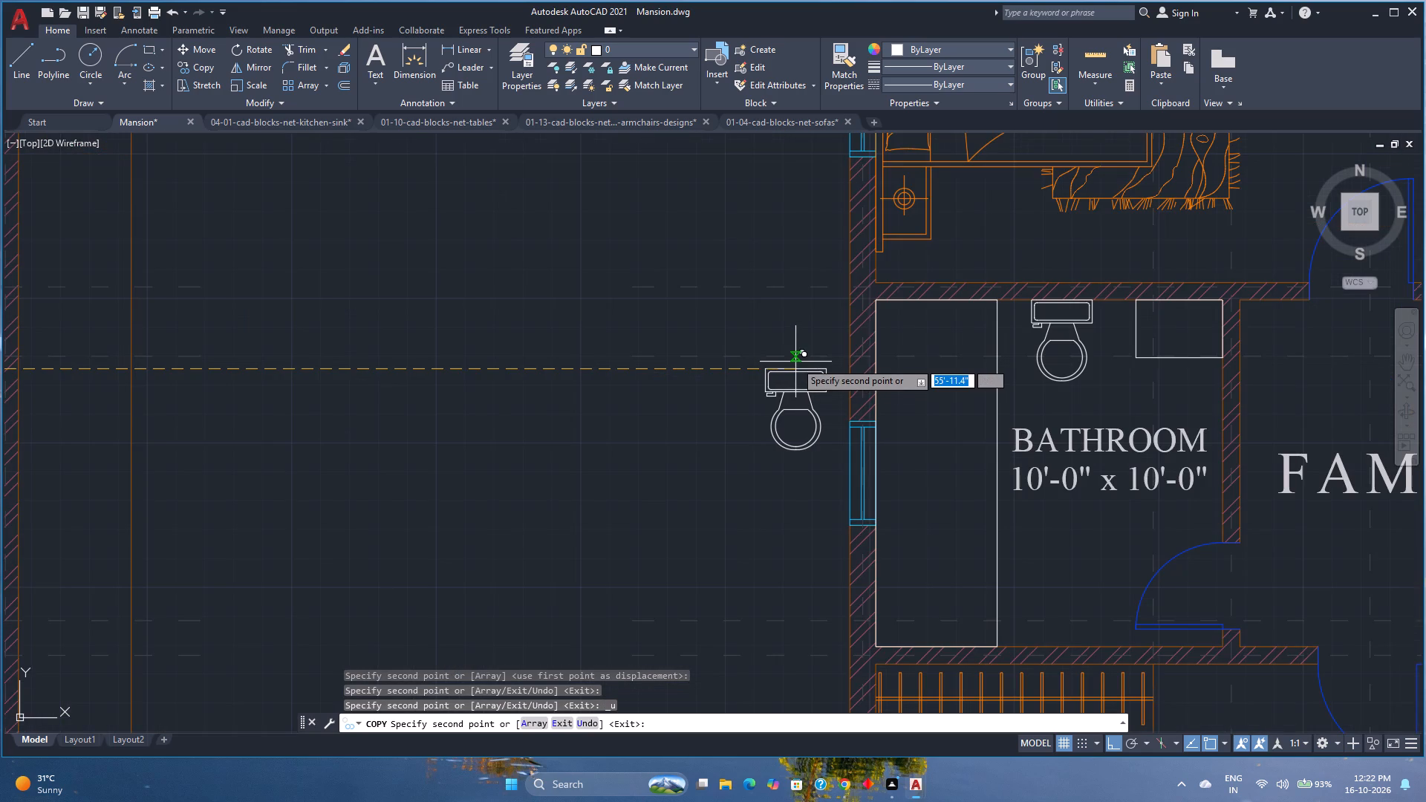
pyautogui.press('F8')
pyautogui.scroll(-2, 795, 362)
pyautogui.moveTo(795, 362); pyautogui.dragTo(612, 437, button='middle')
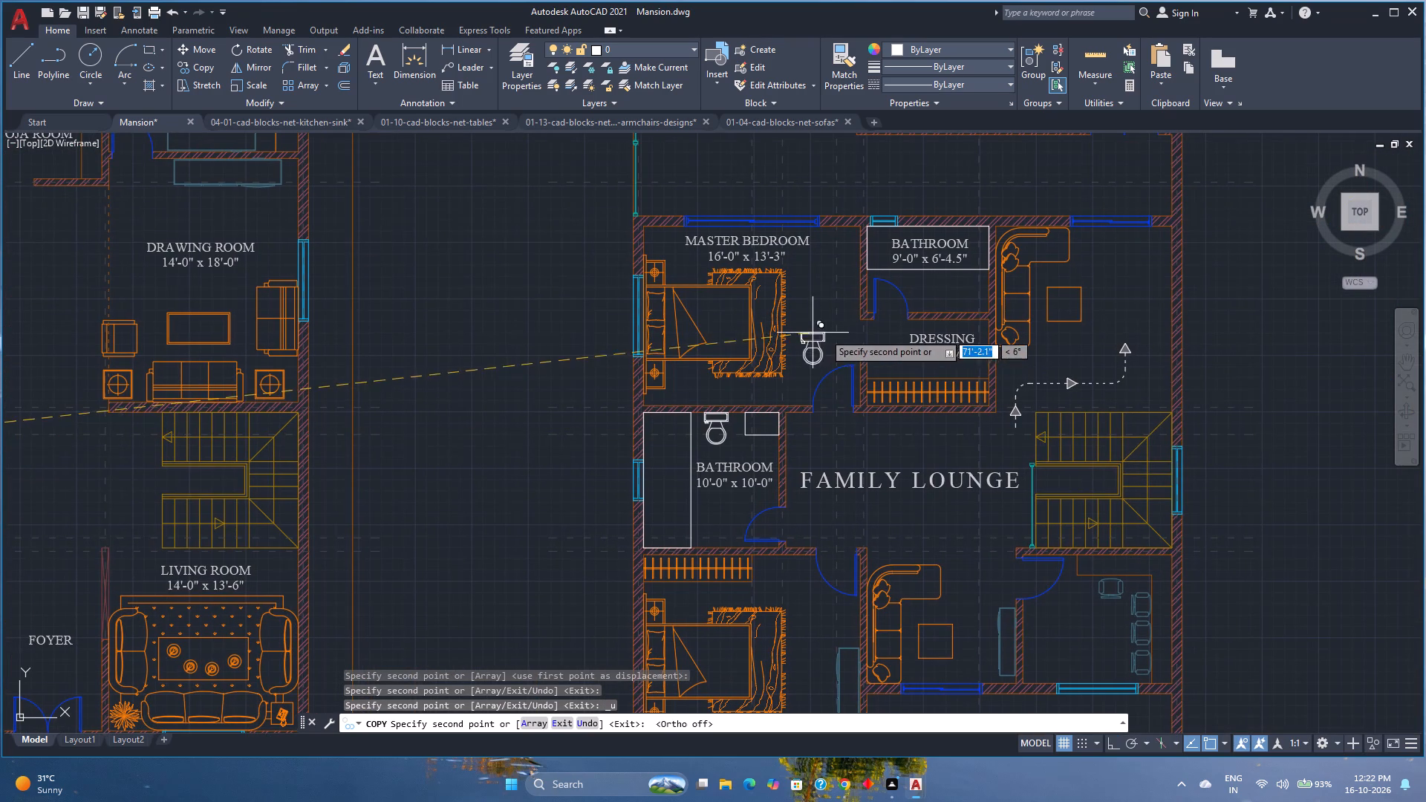
pyautogui.scroll(1, 955, 287)
pyautogui.moveTo(955, 287); pyautogui.dragTo(870, 359, button='middle')
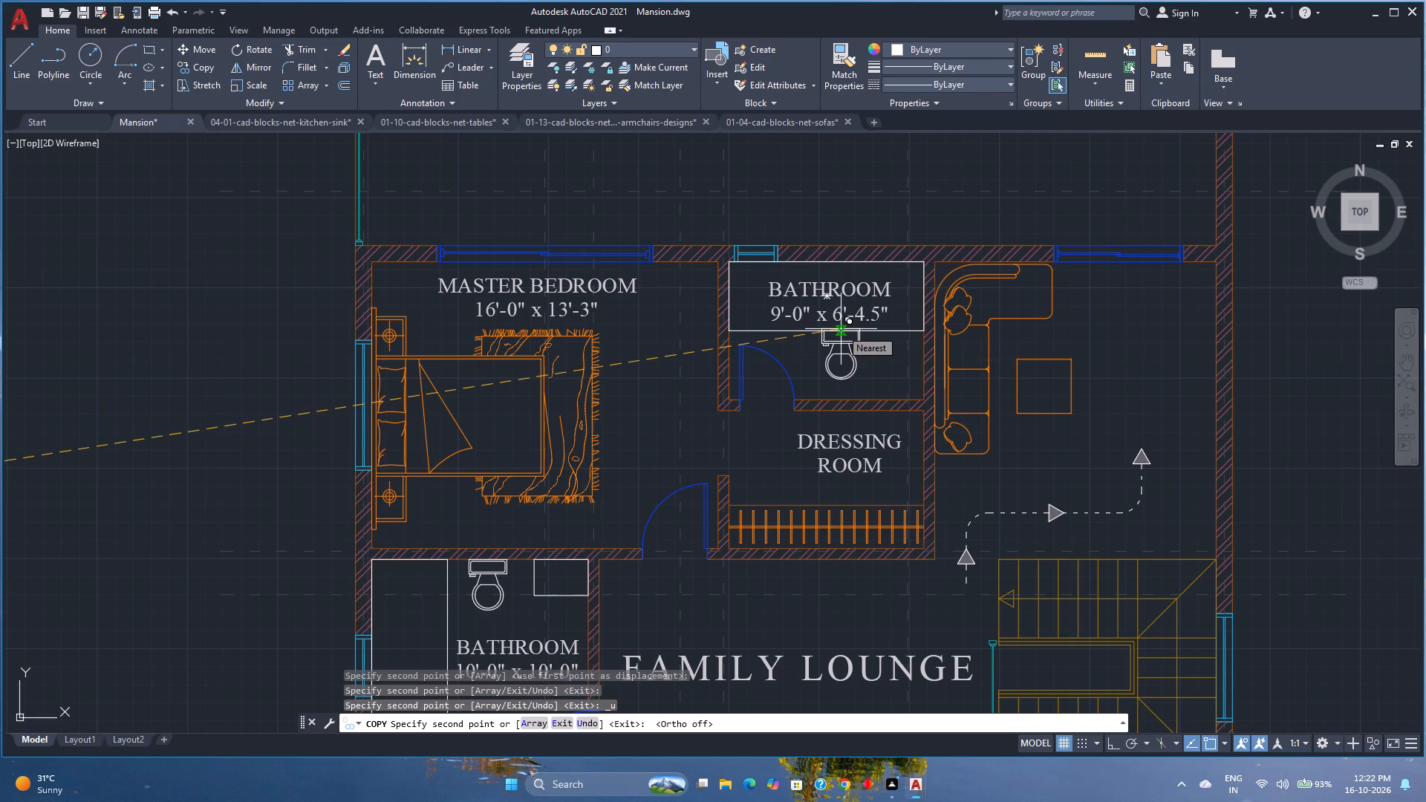
pyautogui.scroll(-1, 700, 334)
pyautogui.moveTo(700, 334); pyautogui.dragTo(680, 371, button='middle')
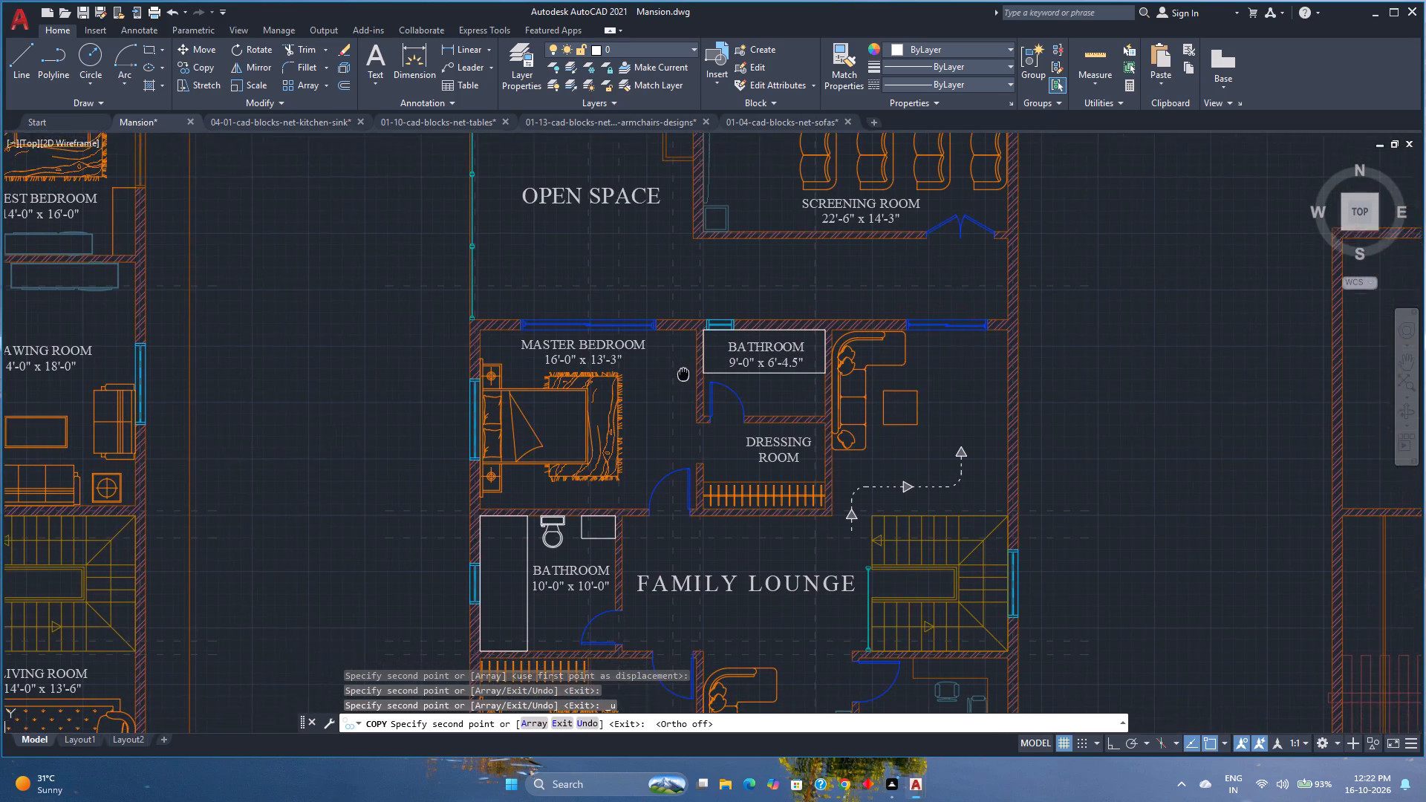
pyautogui.moveTo(680, 371); pyautogui.dragTo(677, 368, button='middle')
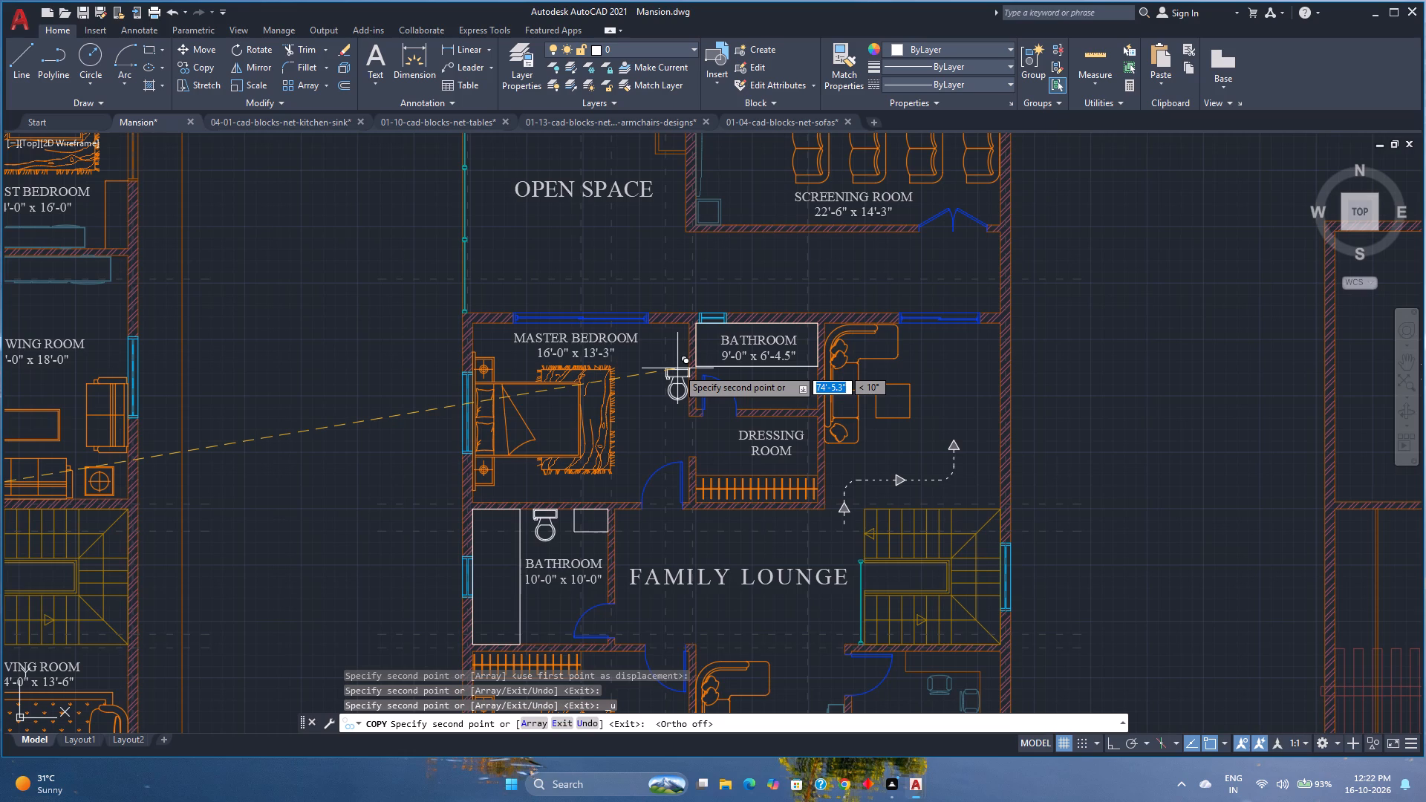
pyautogui.click(787, 376)
pyautogui.press('Escape')
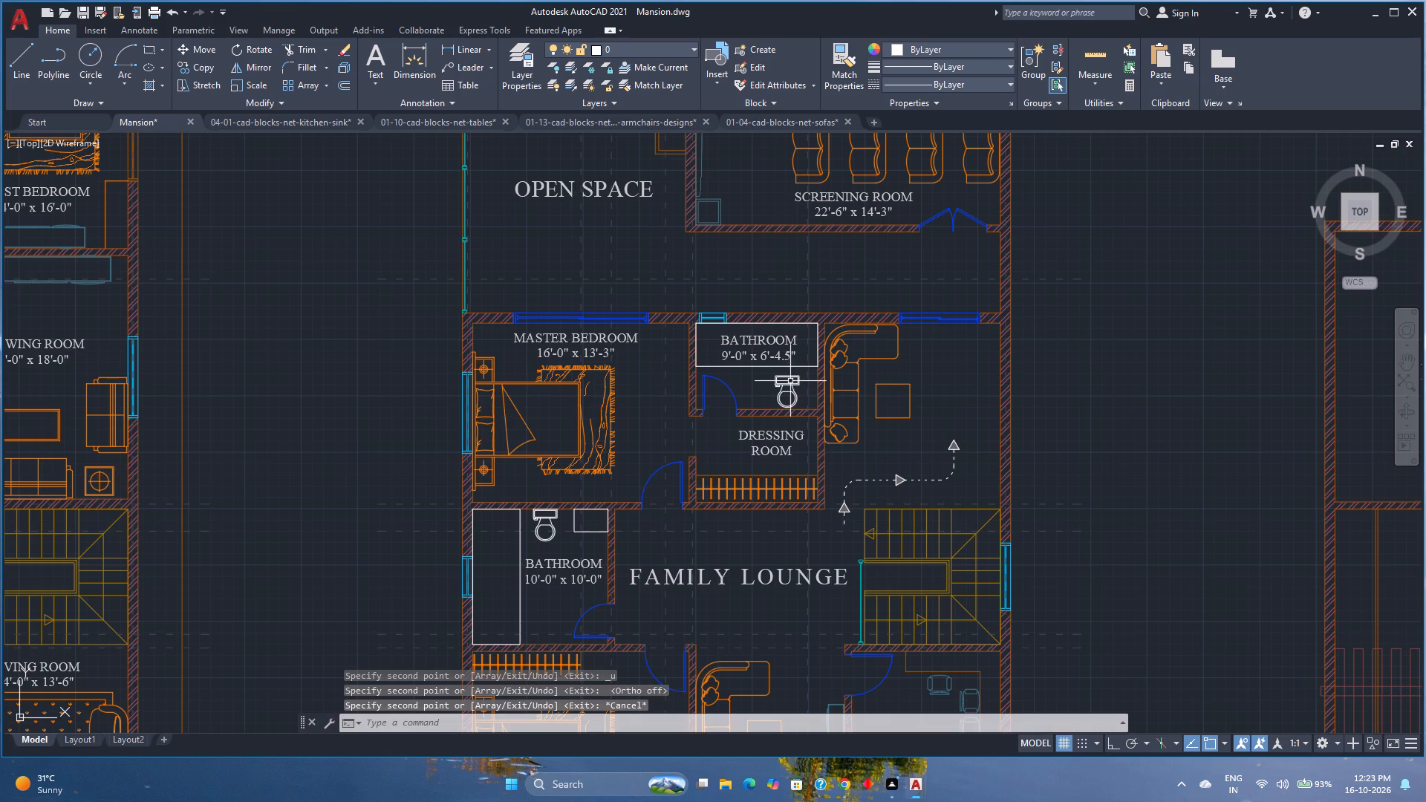
# With Ortho on, rotate the toilet in the 9'-0" x 6'-4.5" bathroom 90° clockwise about its tank so the bowl faces the door.
pyautogui.click(789, 386)
pyautogui.press('F8')
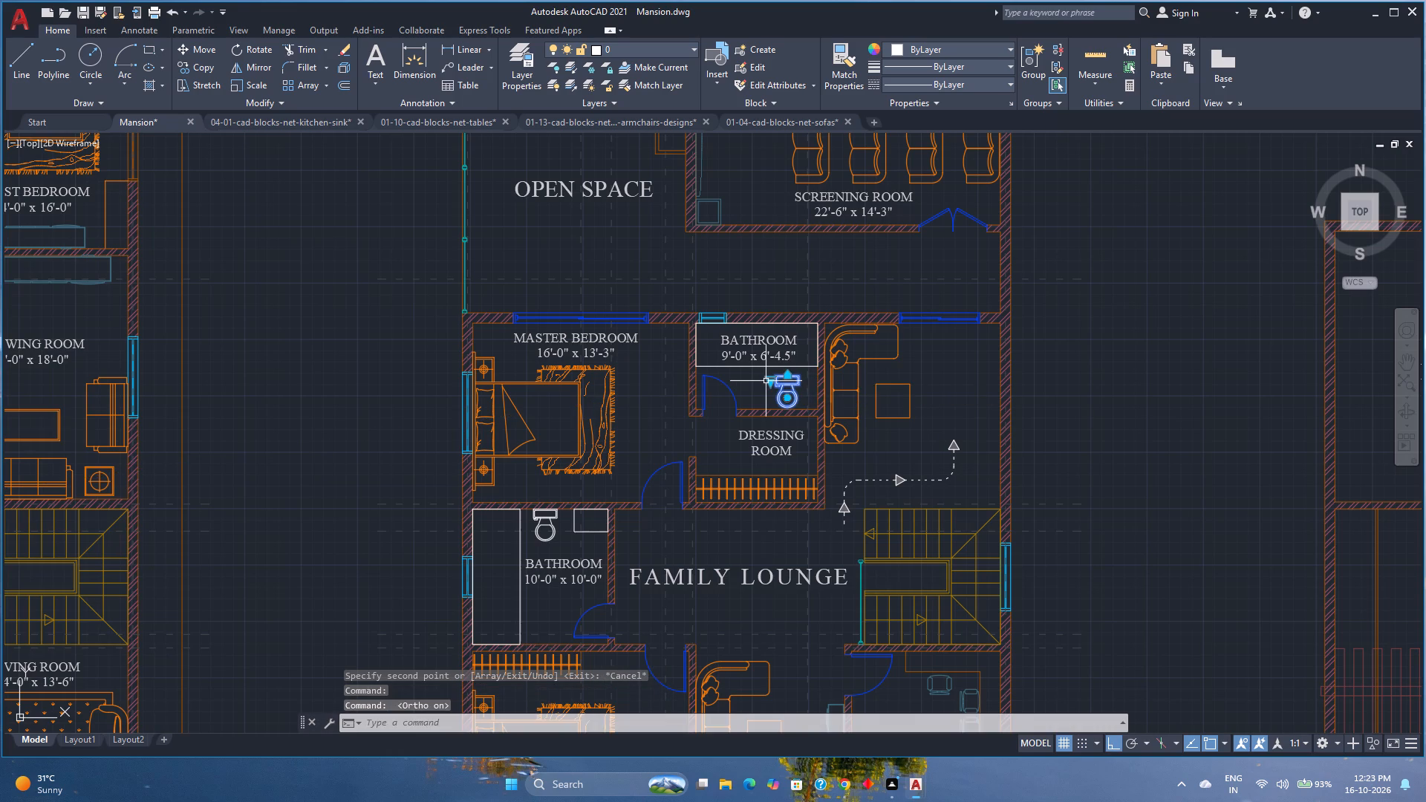
pyautogui.click(255, 51)
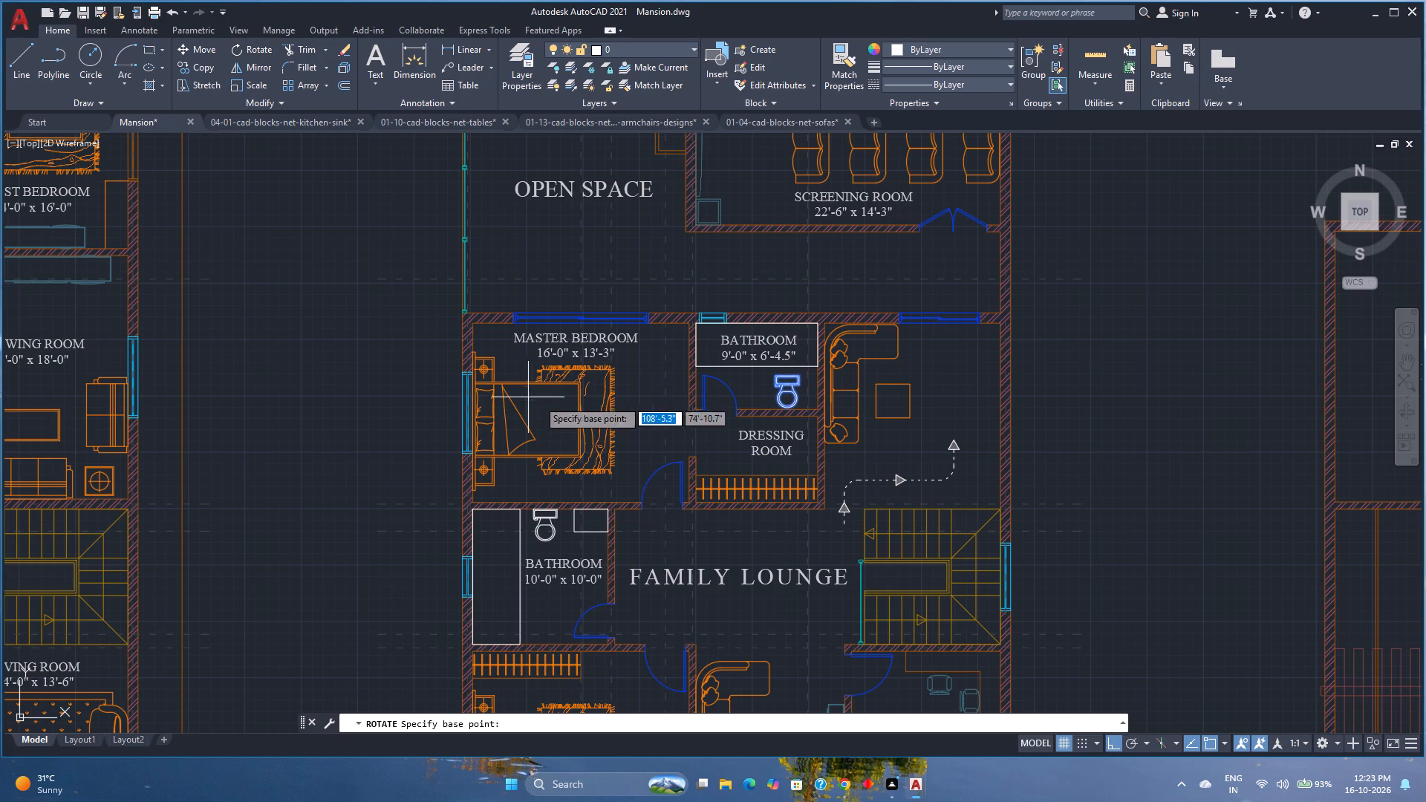
pyautogui.scroll(3, 798, 379)
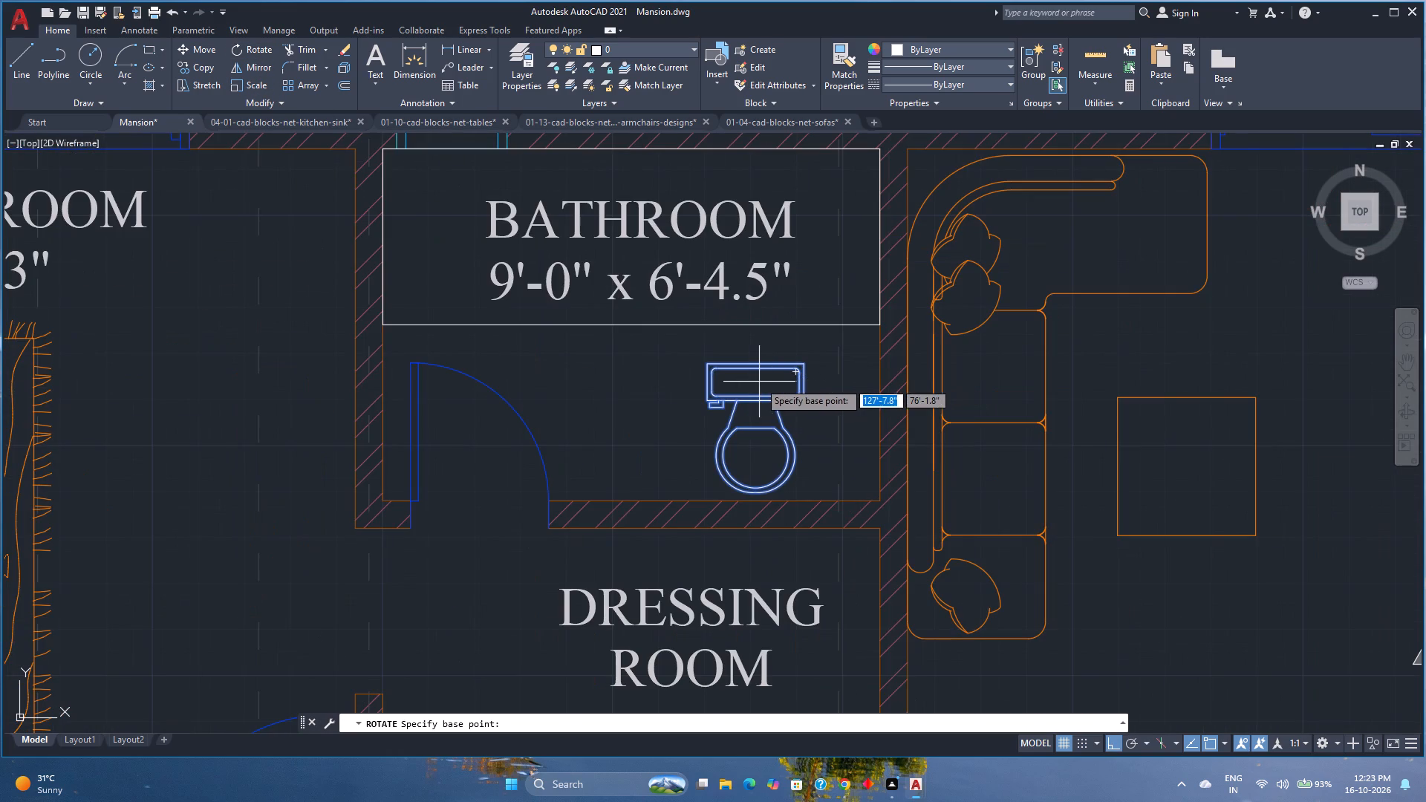
pyautogui.click(754, 378)
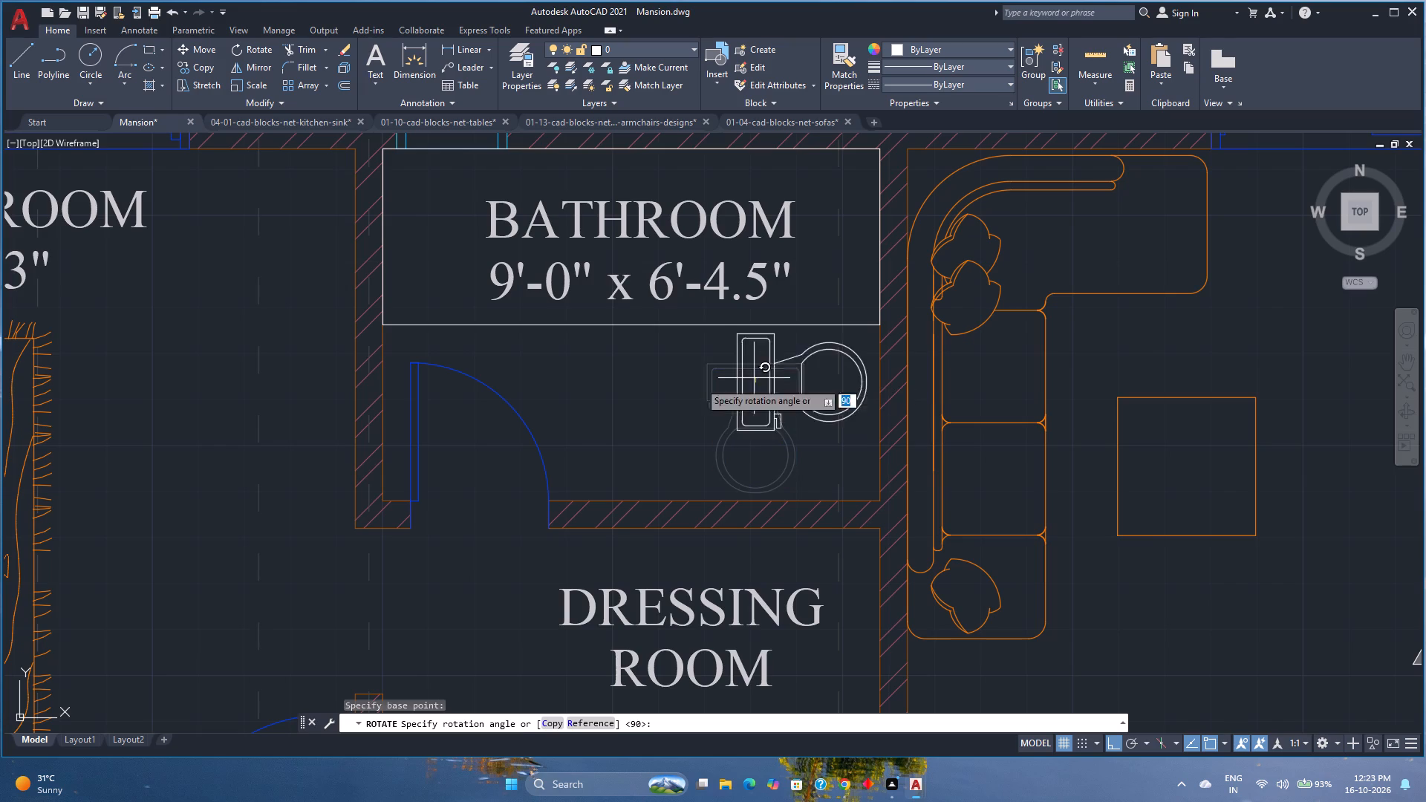
pyautogui.click(763, 484)
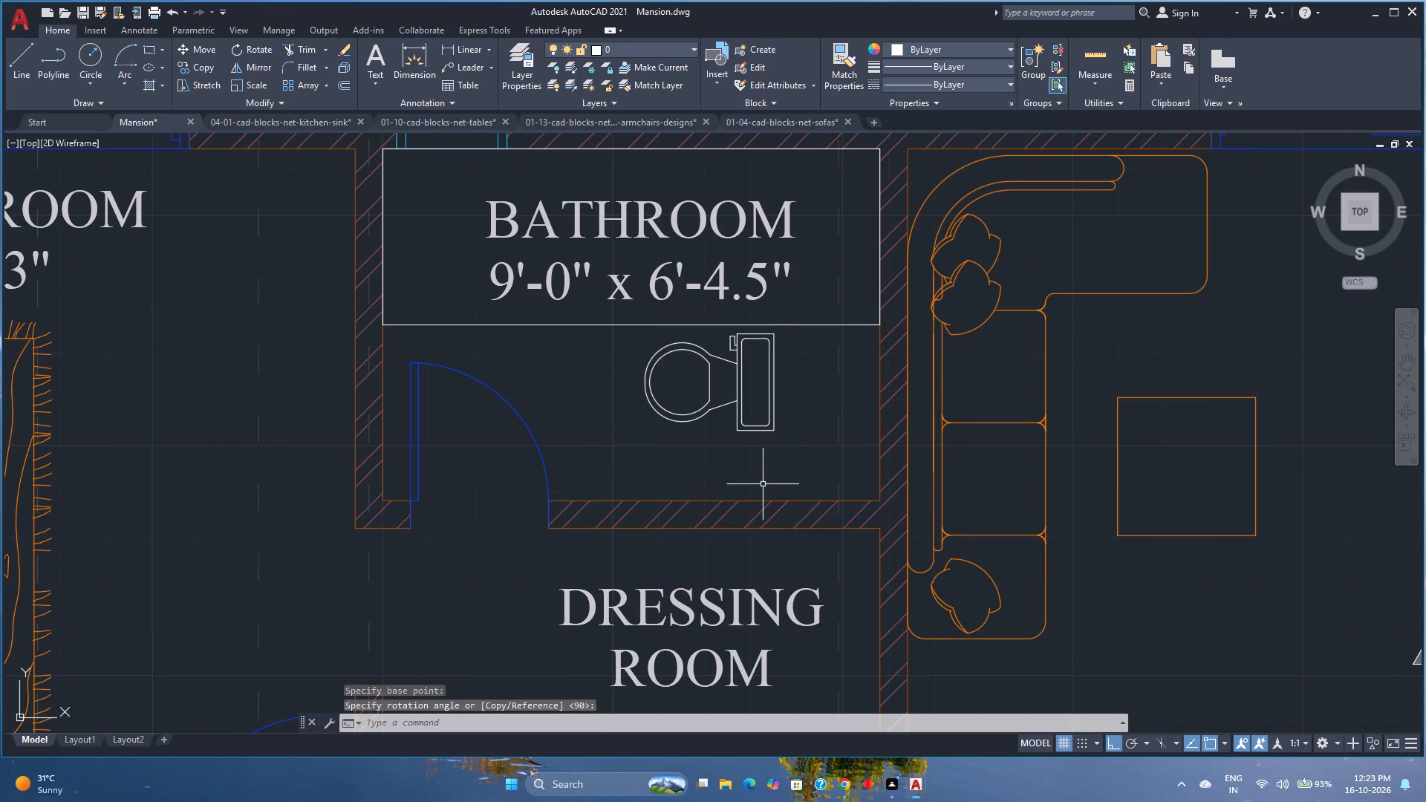
# Move the rotated toilet so its tank backs onto the bathroom's east wall, beside the sofa, roughly midway between the white rectangle and dressing room wall.
pyautogui.click(748, 430)
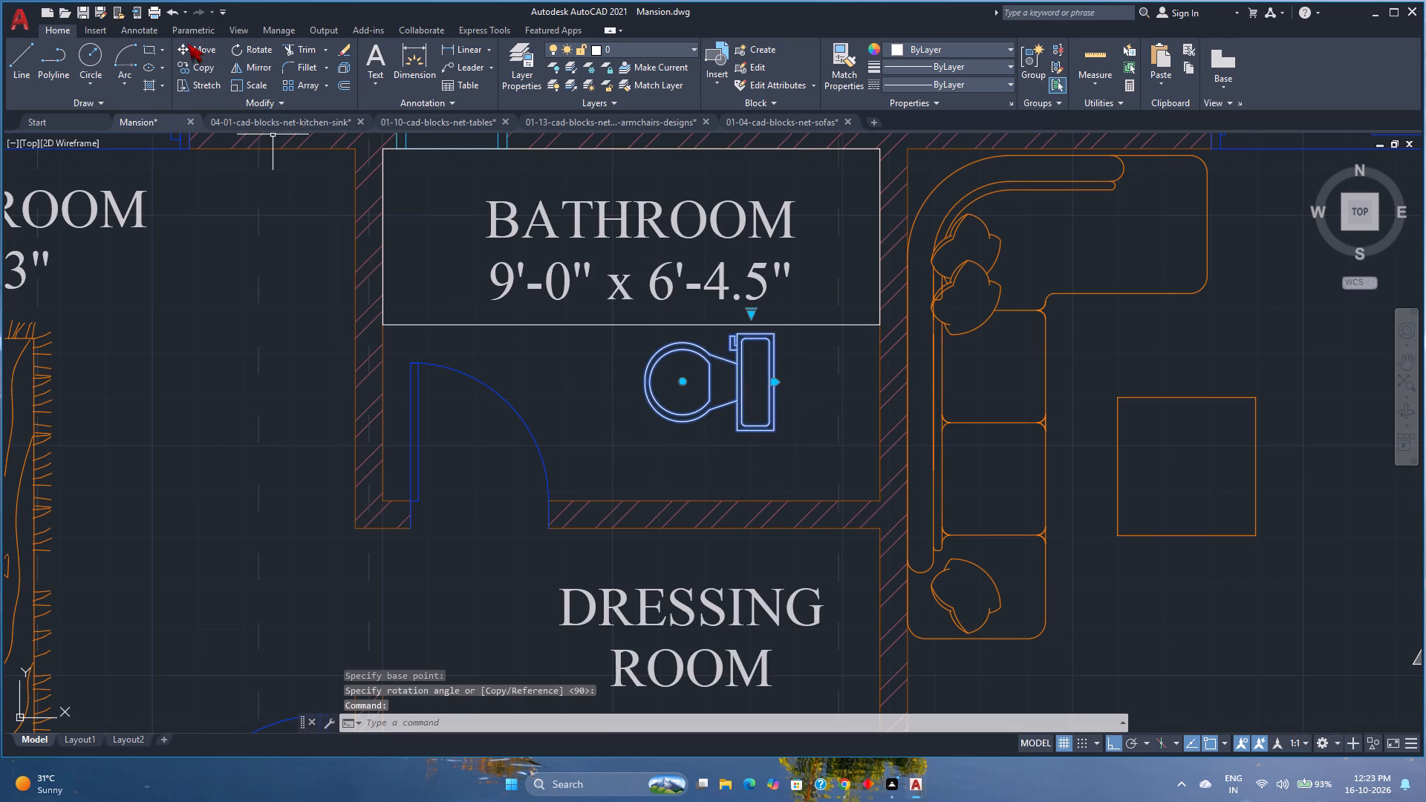
pyautogui.click(187, 43)
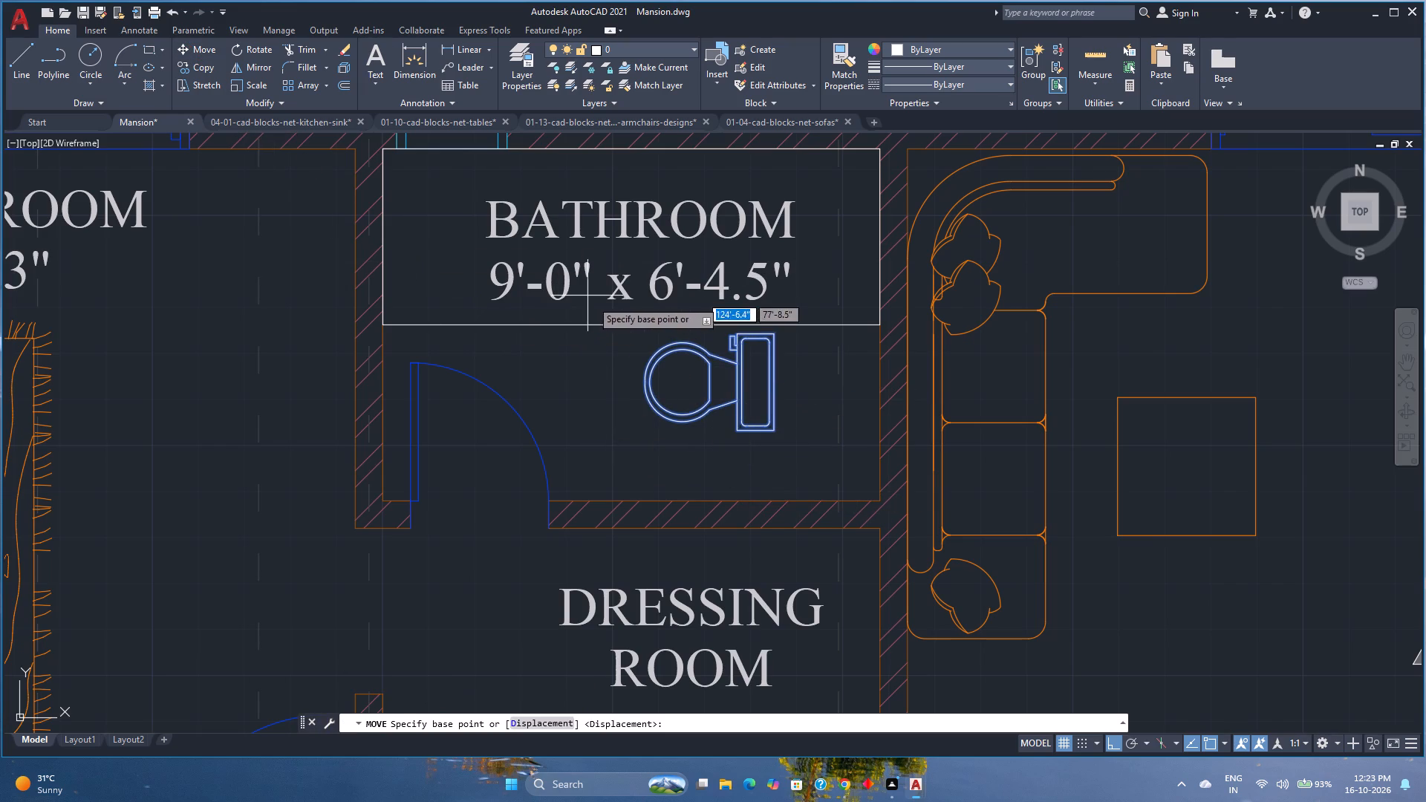
pyautogui.scroll(3, 743, 381)
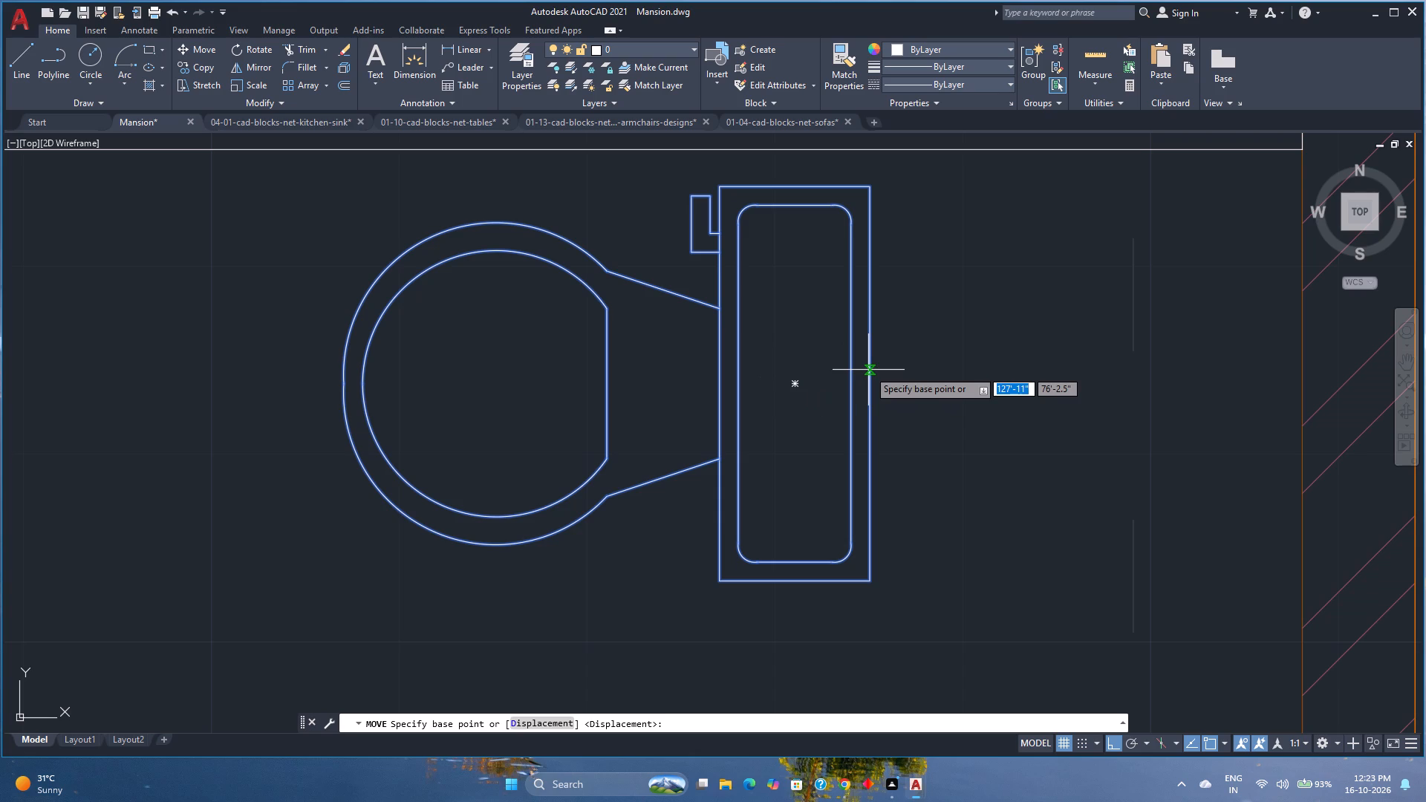
pyautogui.click(874, 385)
pyautogui.scroll(-3, 874, 385)
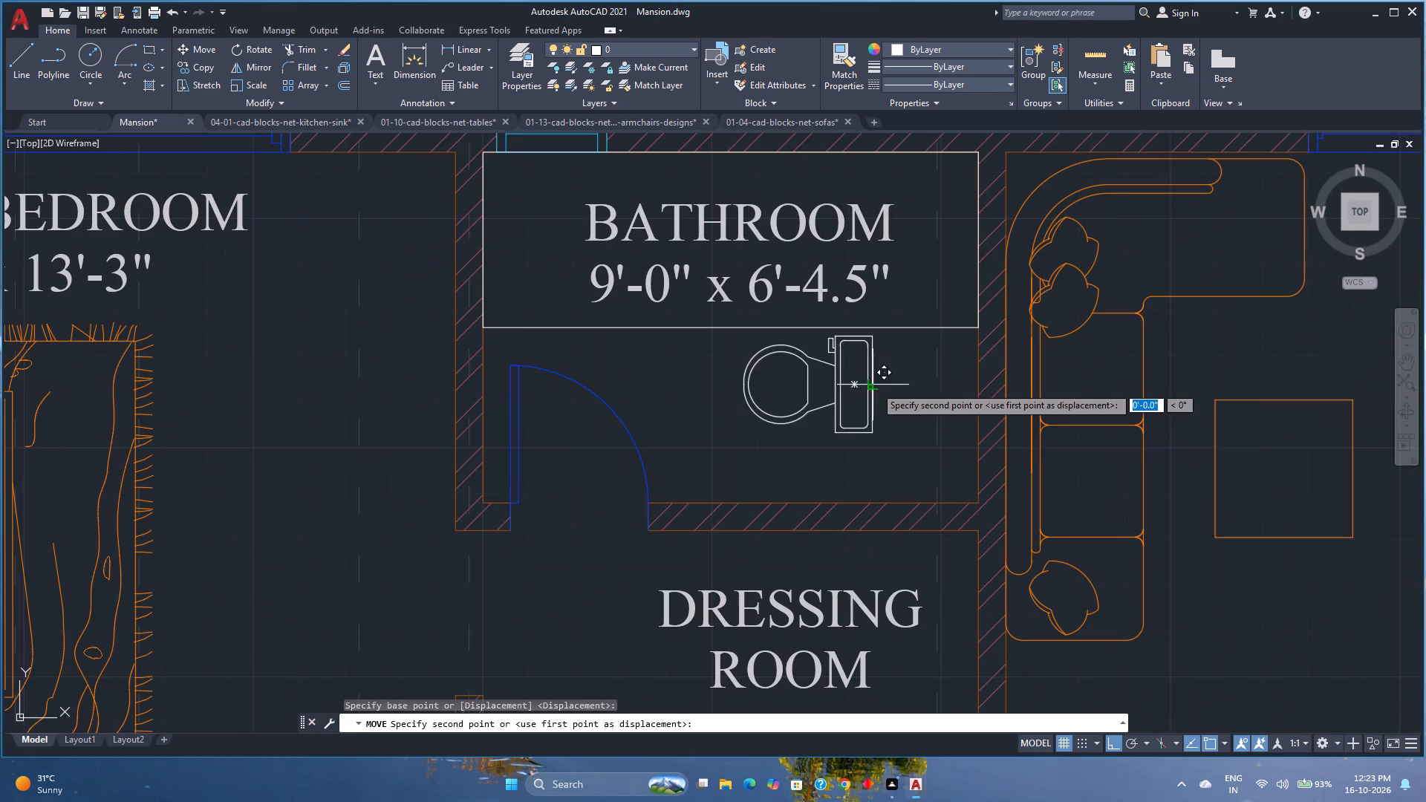
pyautogui.click(974, 431)
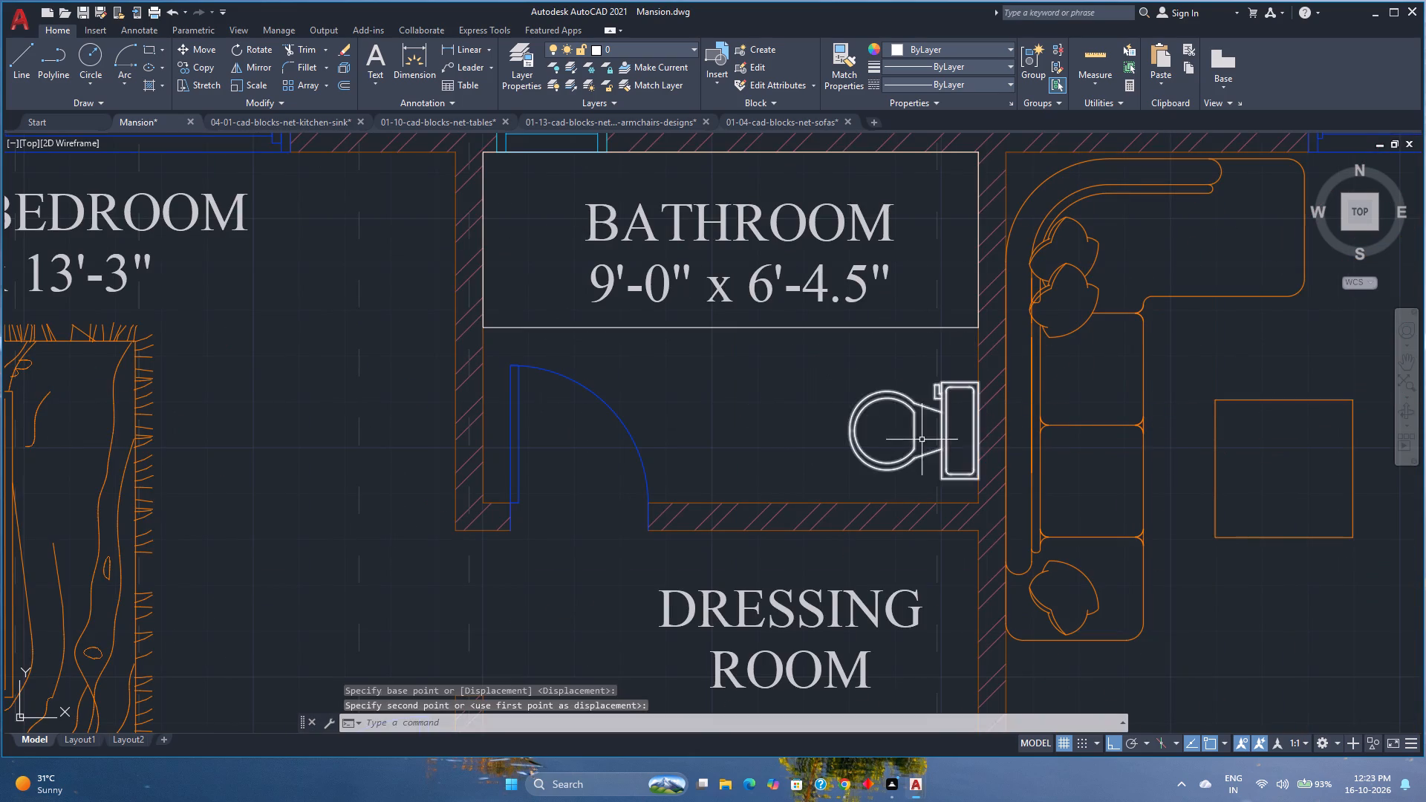
# With Ortho off, copy the 9'-0" x 6'-4.5" bathroom's toilet from its tank's back edge onto the Common Bathroom's east wall, above the door.
pyautogui.scroll(-2, 860, 444)
pyautogui.moveTo(858, 444); pyautogui.dragTo(850, 411, button='middle')
pyautogui.scroll(-2, 850, 411)
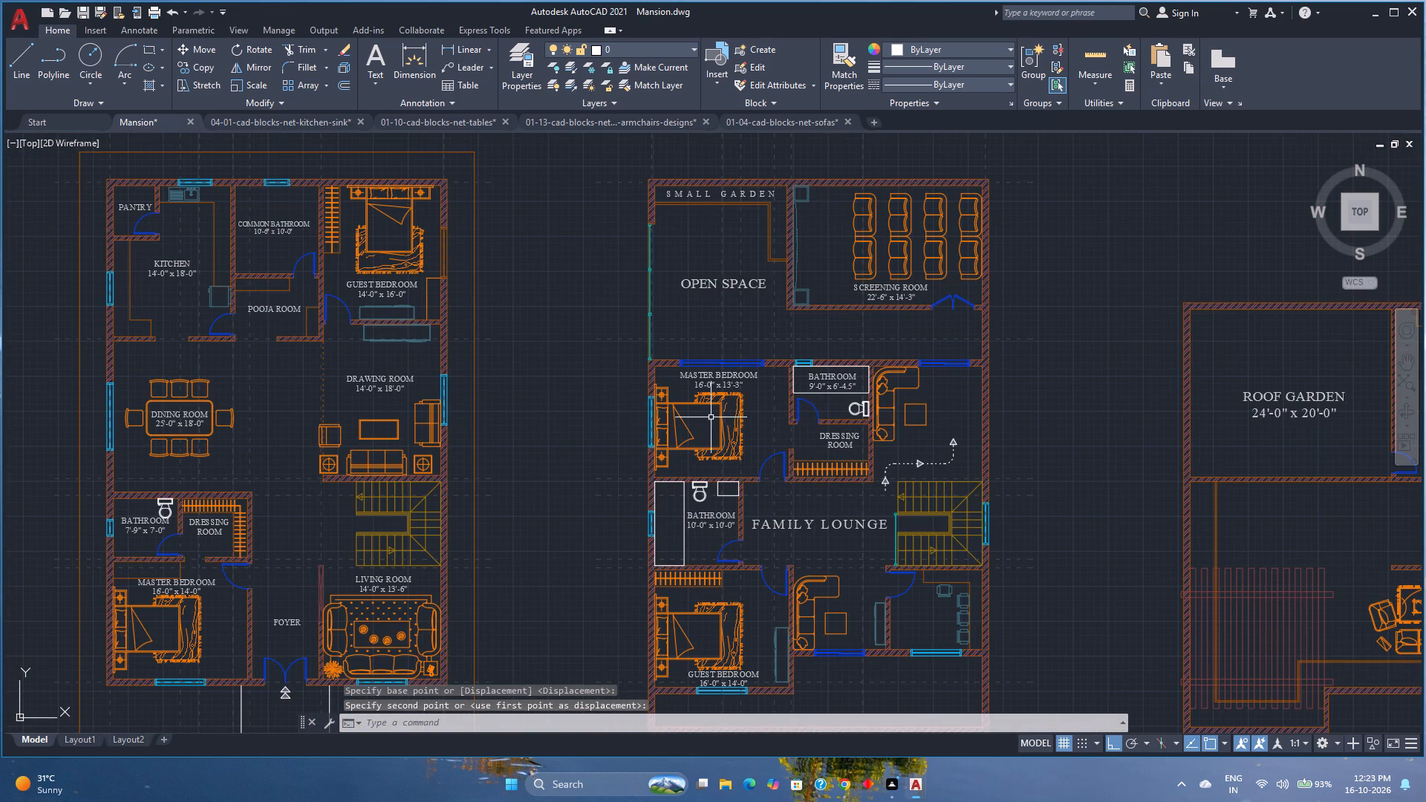
pyautogui.click(860, 410)
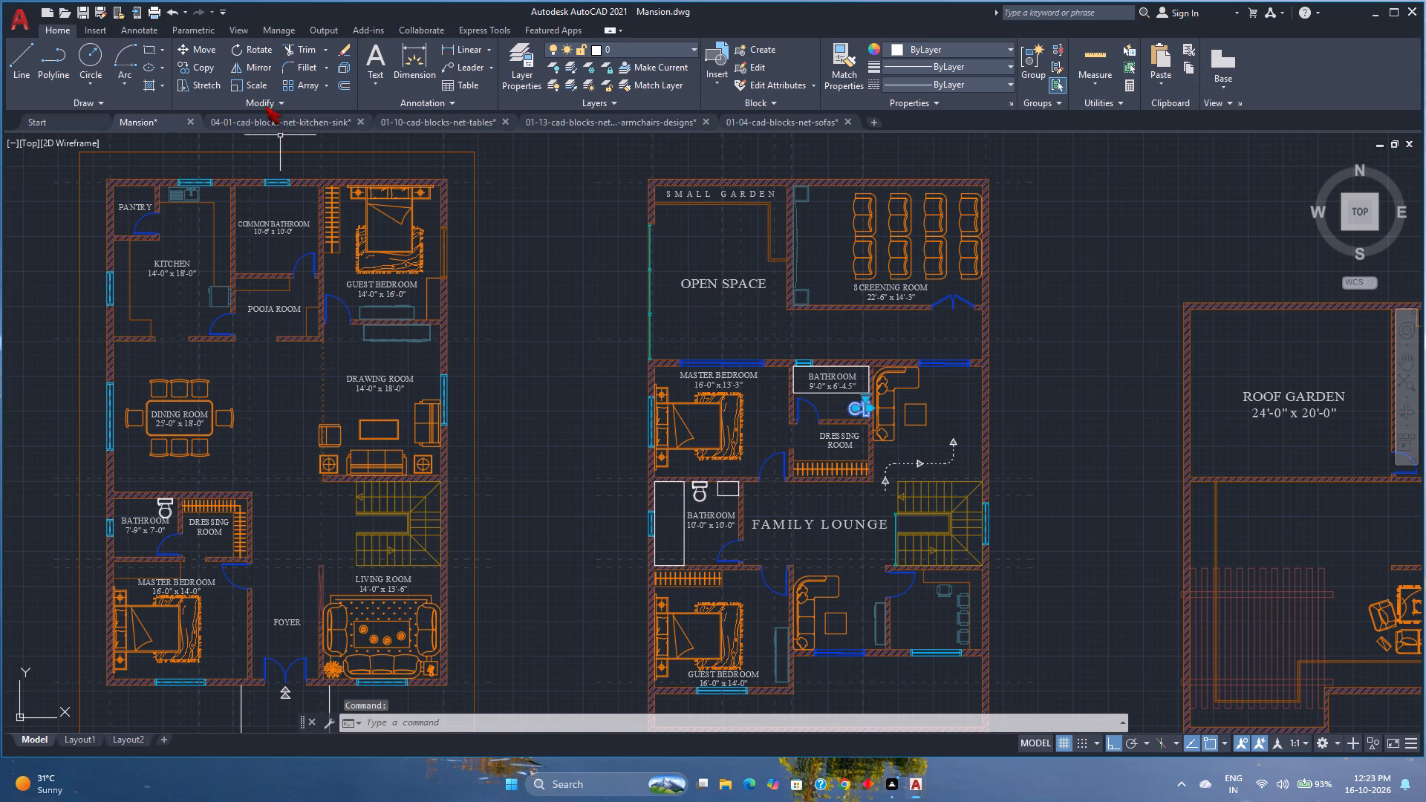
pyautogui.click(204, 64)
pyautogui.scroll(2, 866, 402)
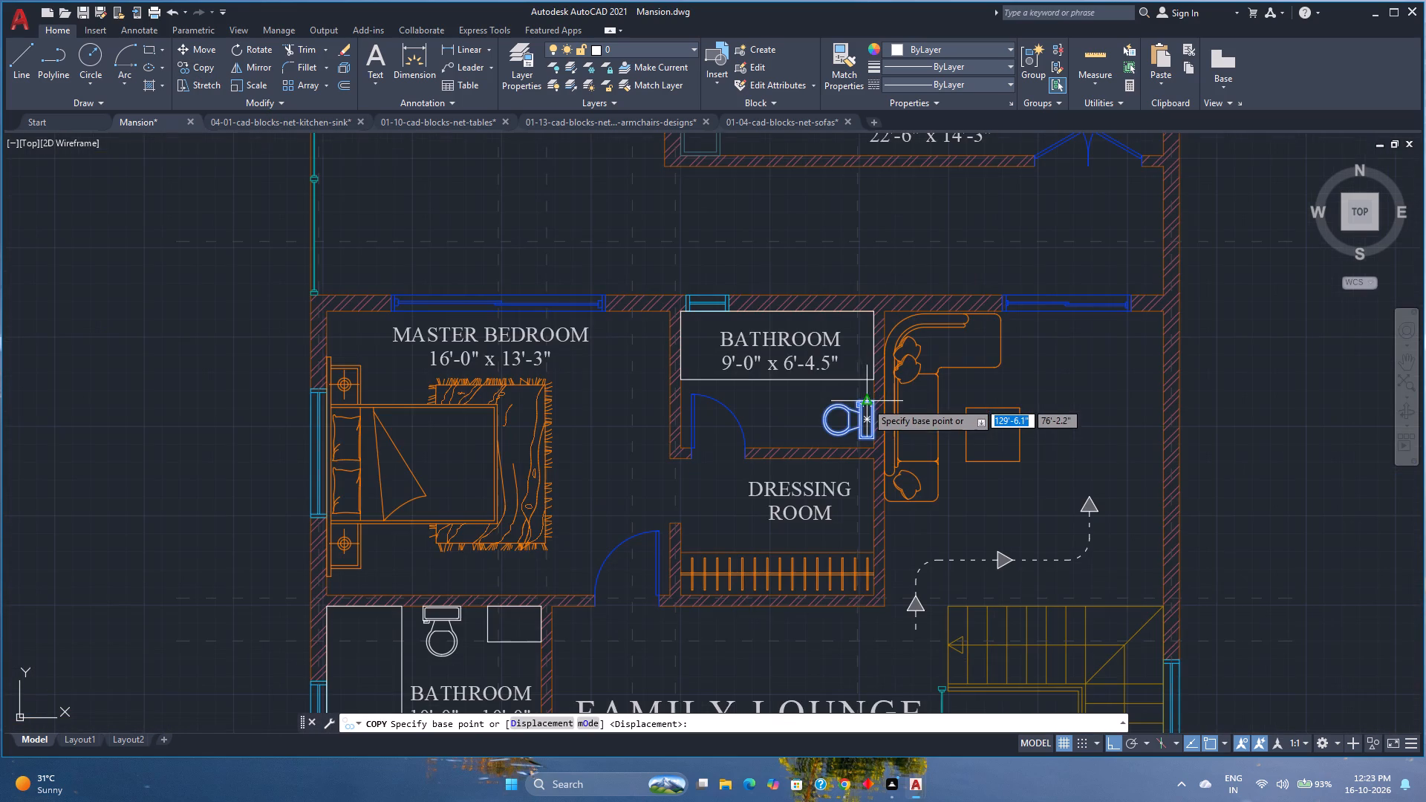
pyautogui.scroll(4, 867, 417)
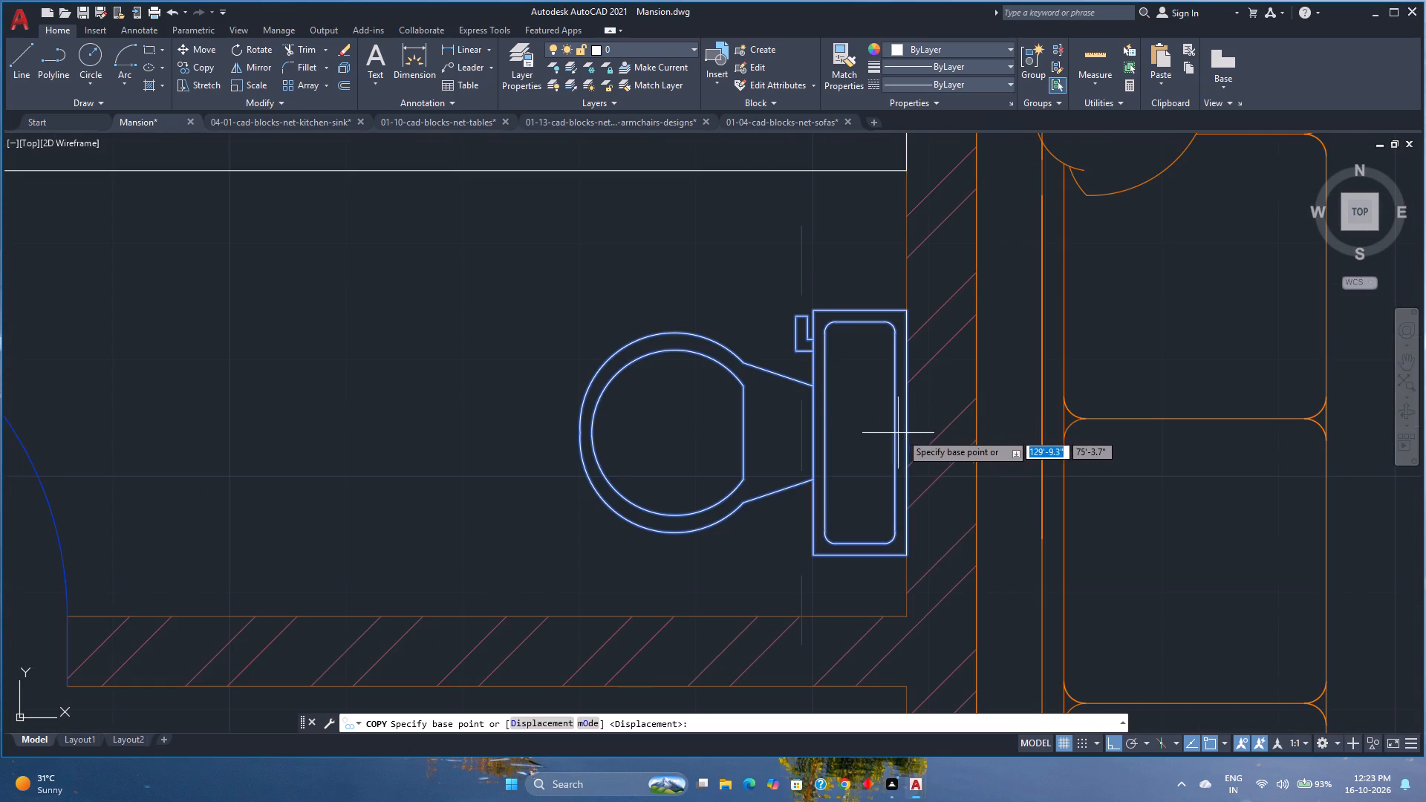
pyautogui.click(905, 433)
pyautogui.scroll(-8, 873, 431)
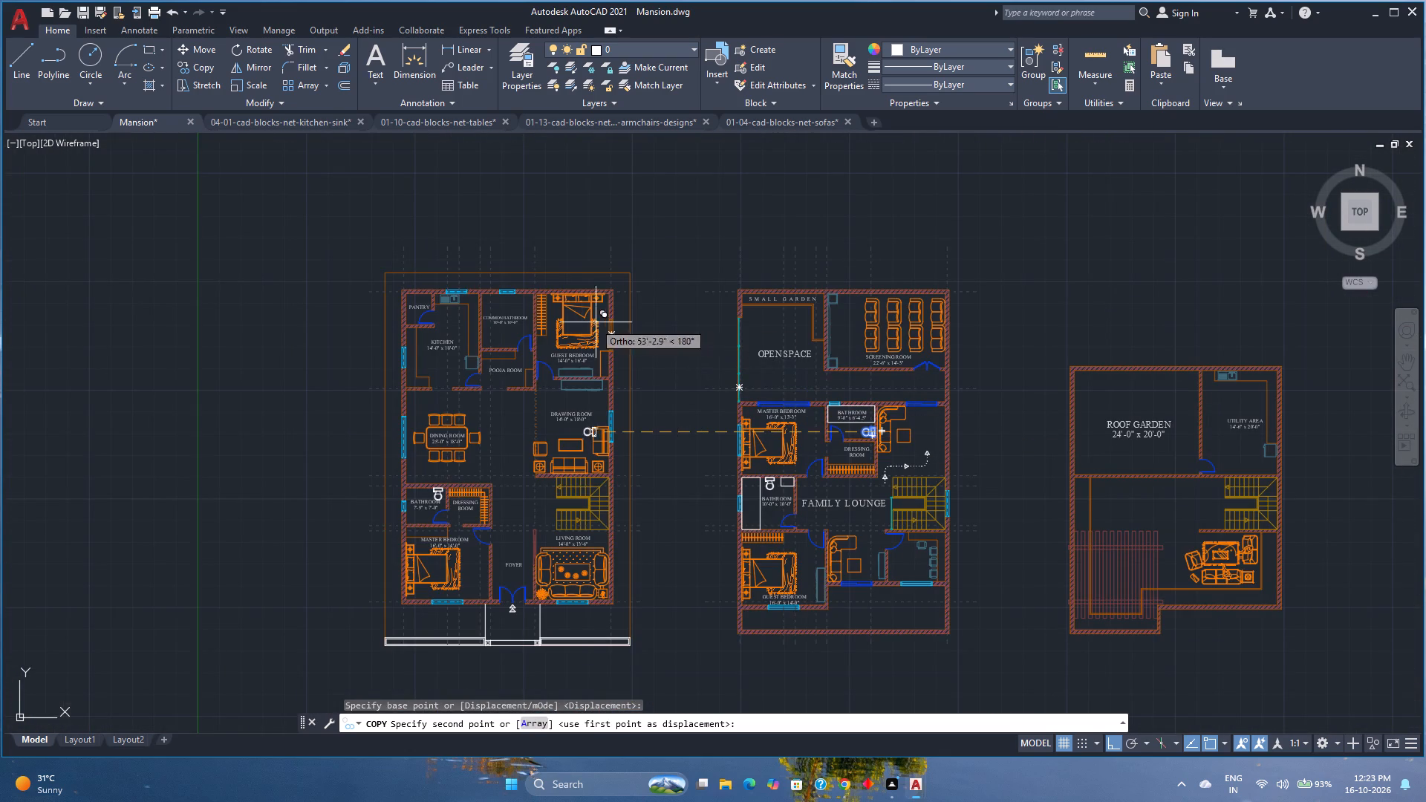
pyautogui.press('F8')
pyautogui.scroll(2, 509, 336)
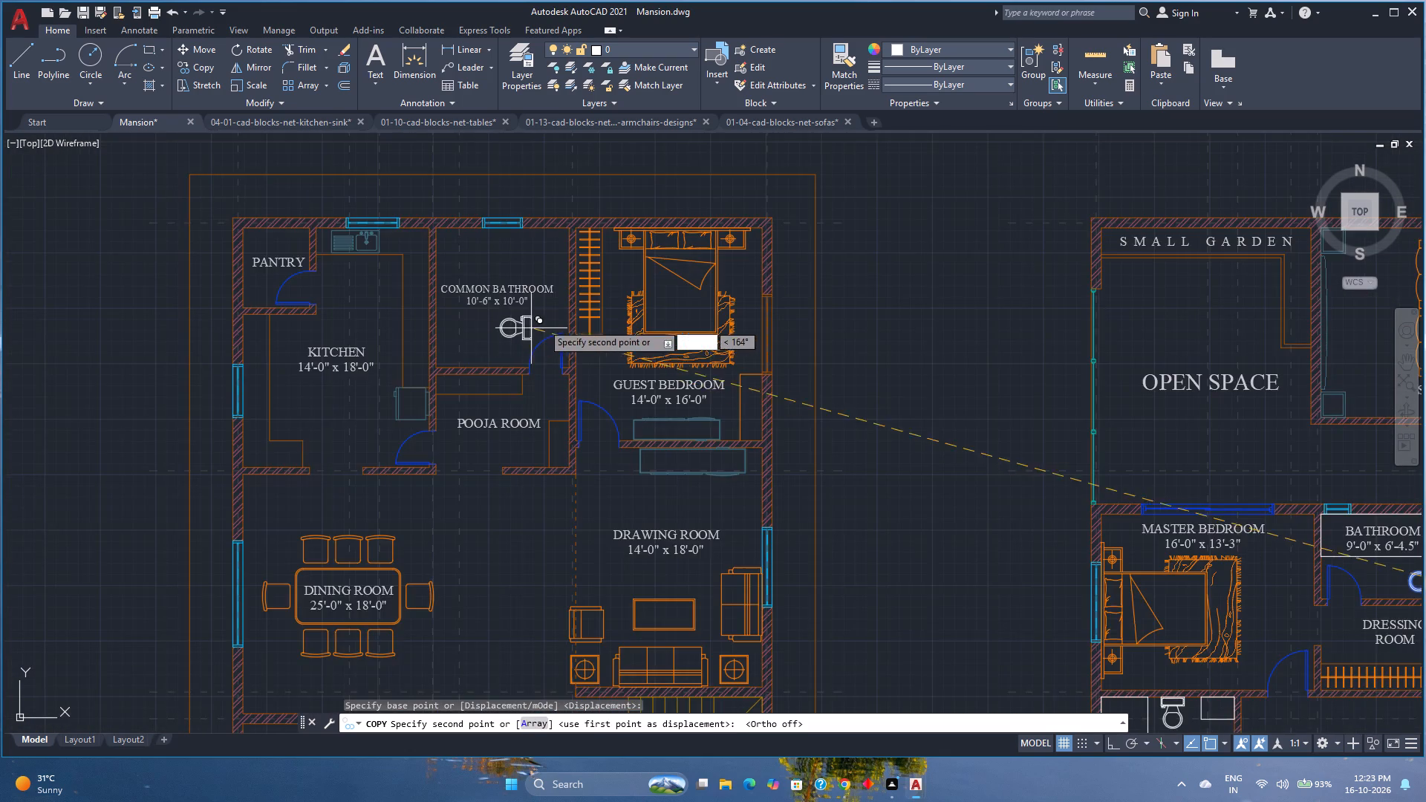
pyautogui.scroll(2, 554, 318)
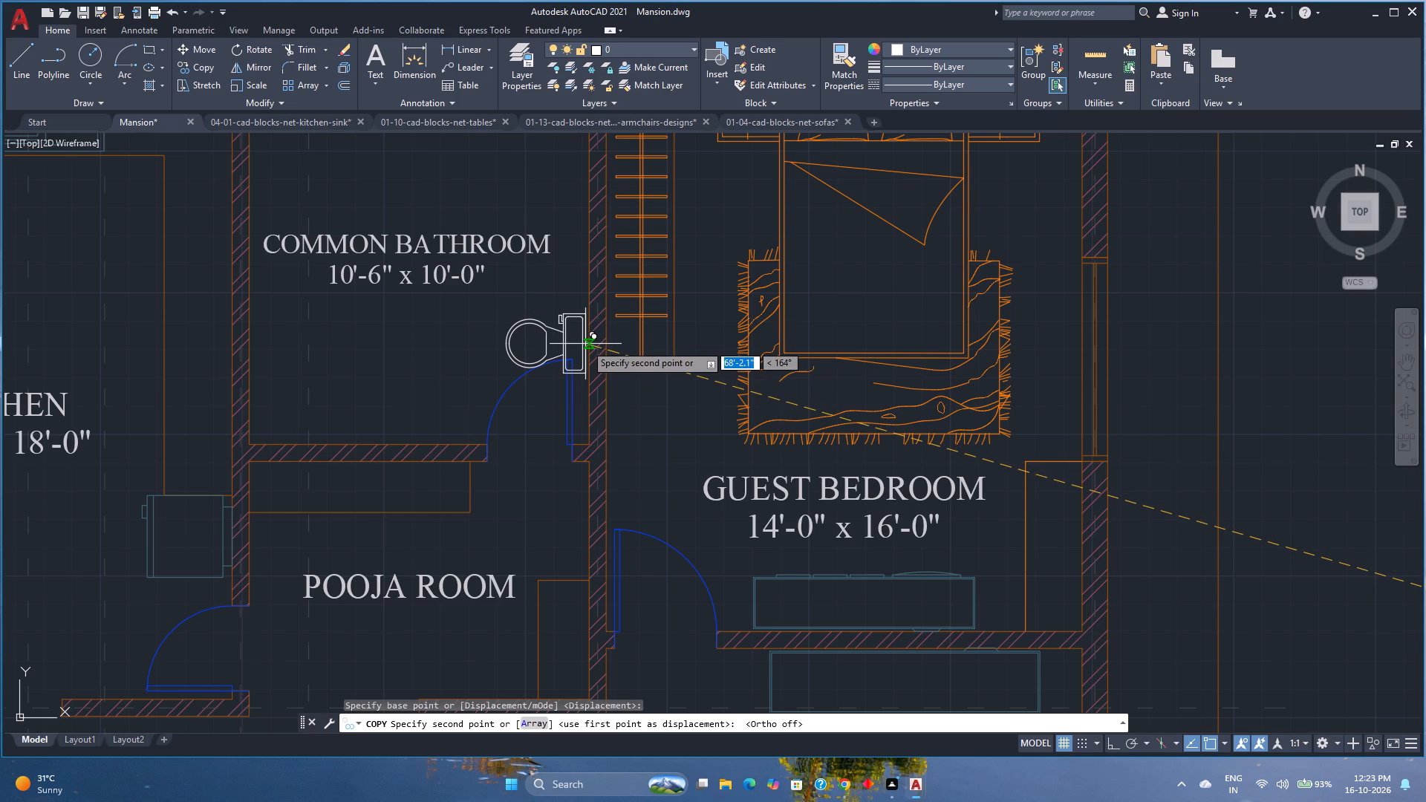
pyautogui.click(585, 345)
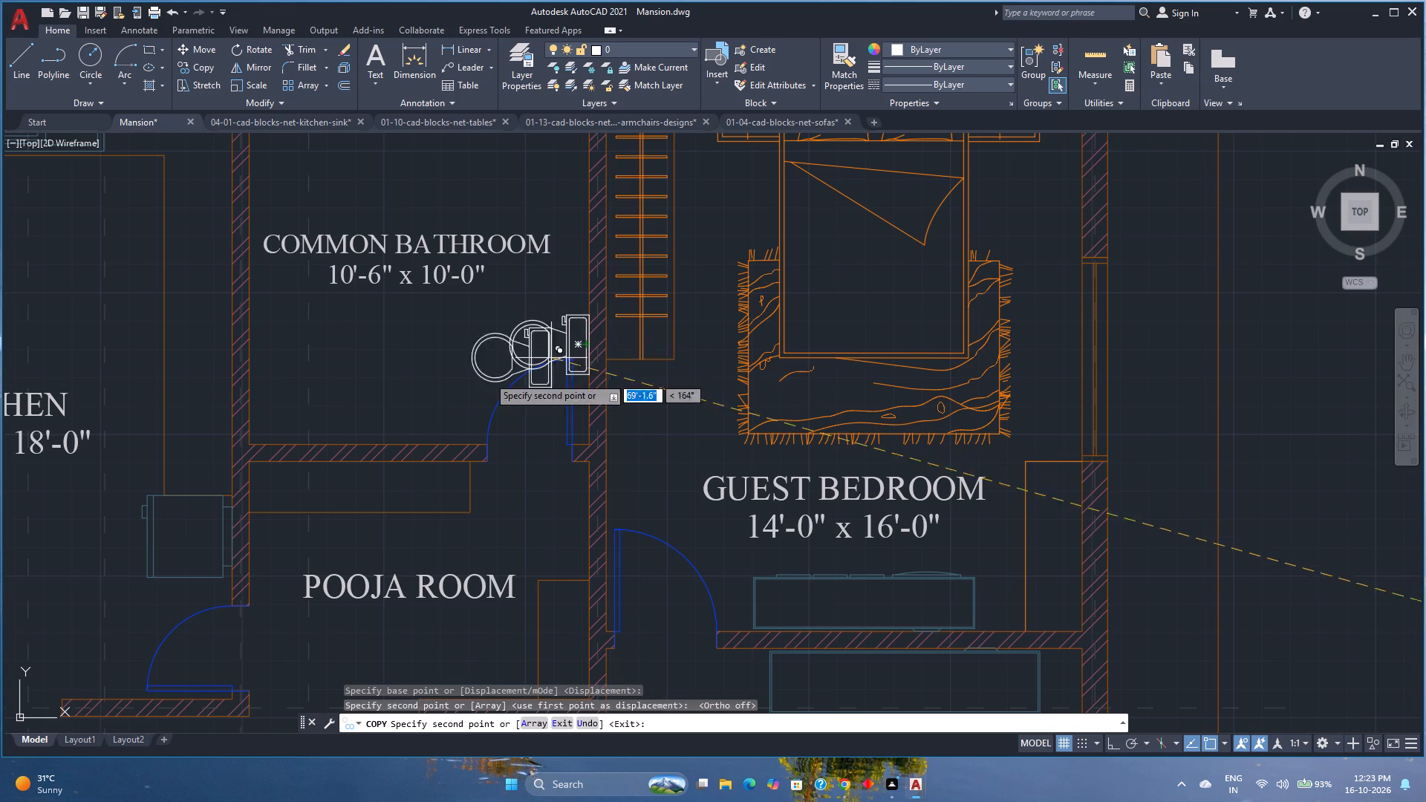
pyautogui.press('Escape')
# With Ortho on, mirror the Common Bathroom toilet about a vertical line starting on the room's lower wall, keeping the original.
pyautogui.click(519, 348)
pyautogui.click(479, 356)
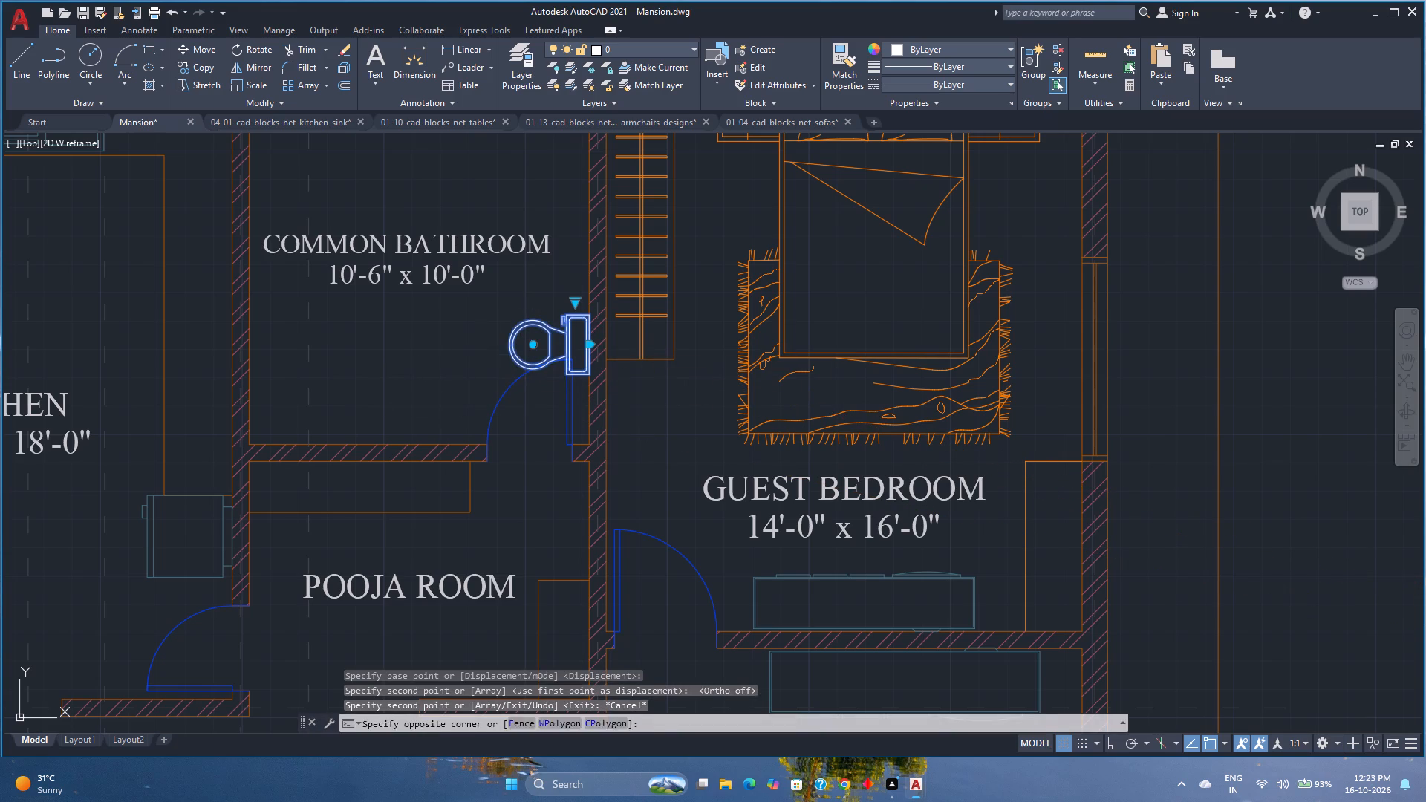
pyautogui.click(241, 67)
pyautogui.click(436, 444)
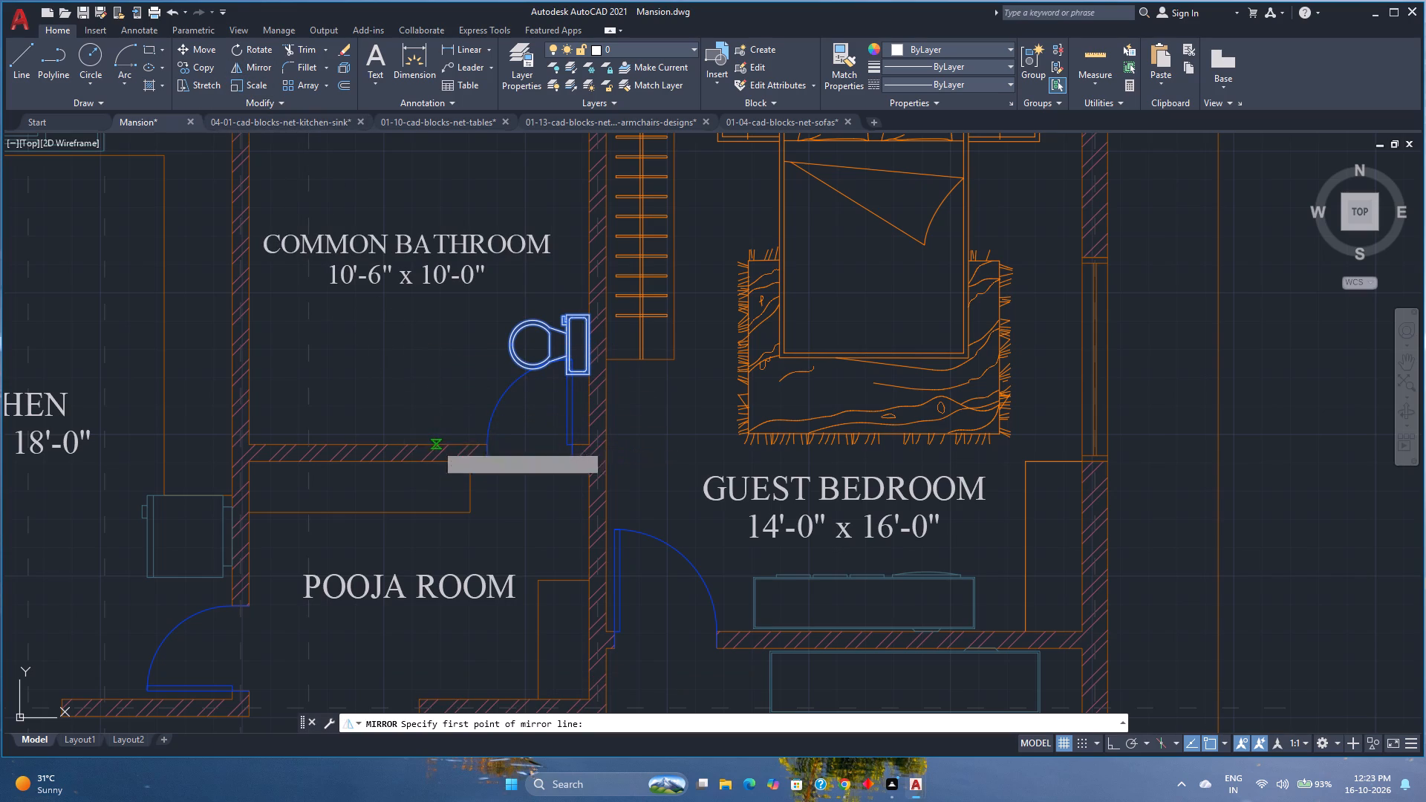
pyautogui.press('F8')
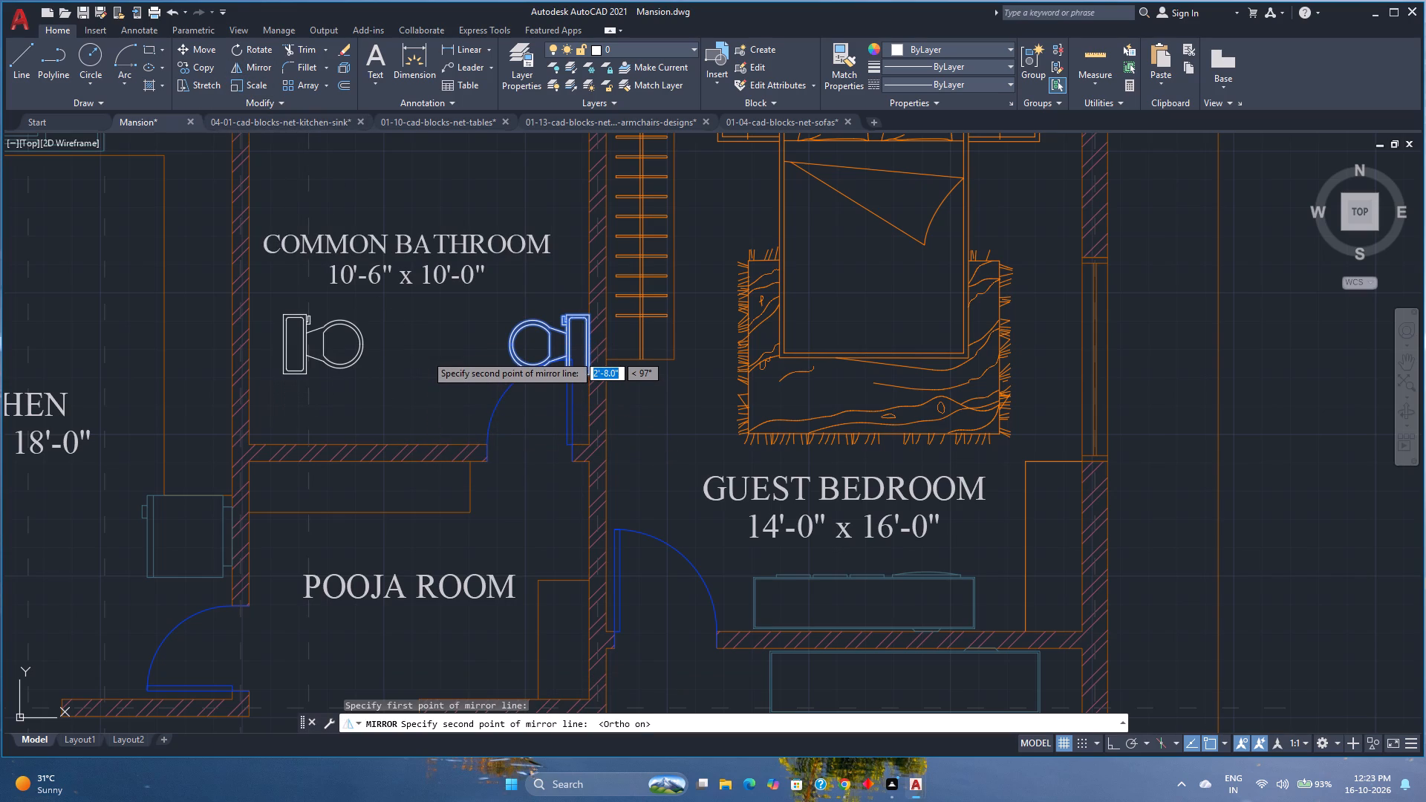
pyautogui.click(426, 343)
pyautogui.moveTo(460, 393); pyautogui.dragTo(426, 343)
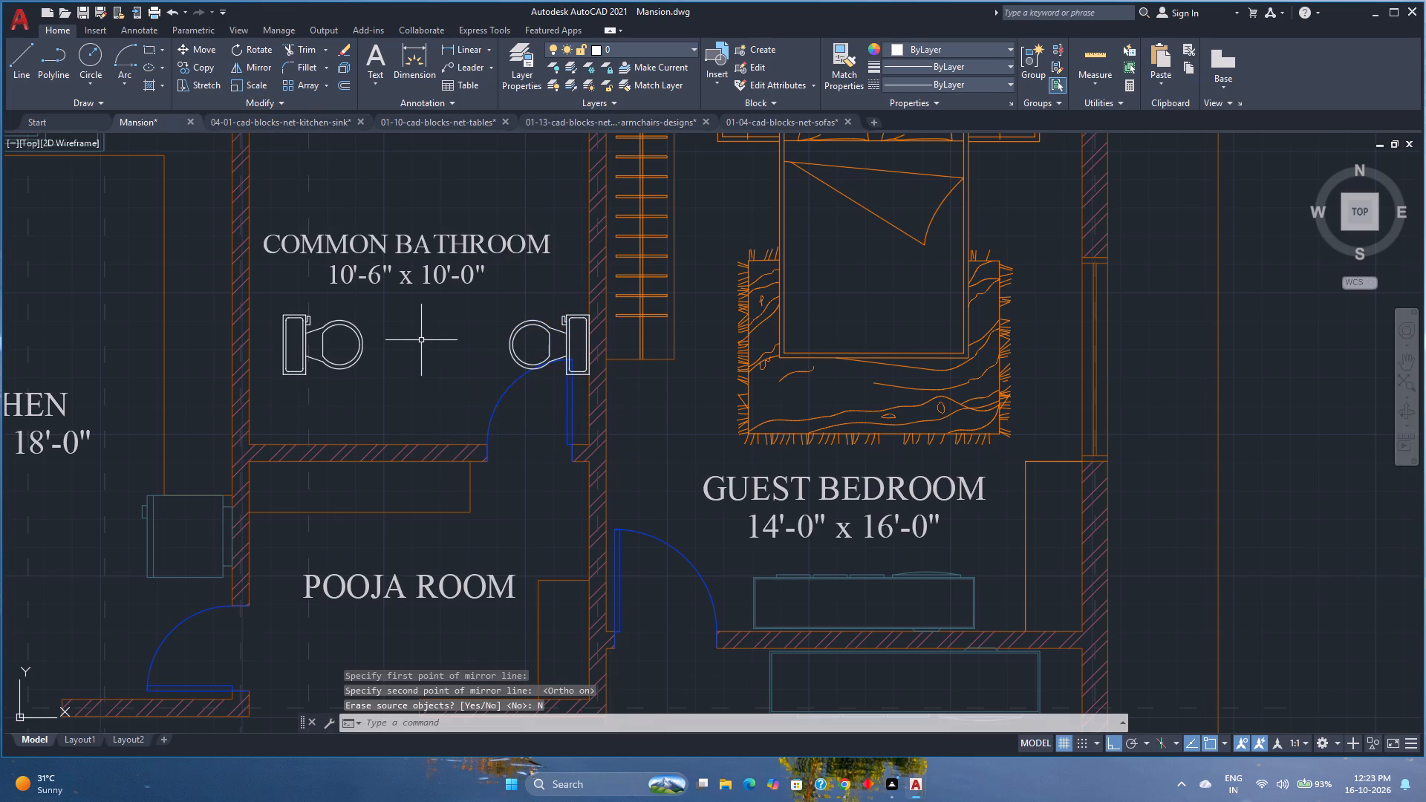
# Delete the original toilet on the Common Bathroom's east wall beside the door.
pyautogui.click(530, 351)
pyautogui.click(494, 357)
pyautogui.press('Delete')
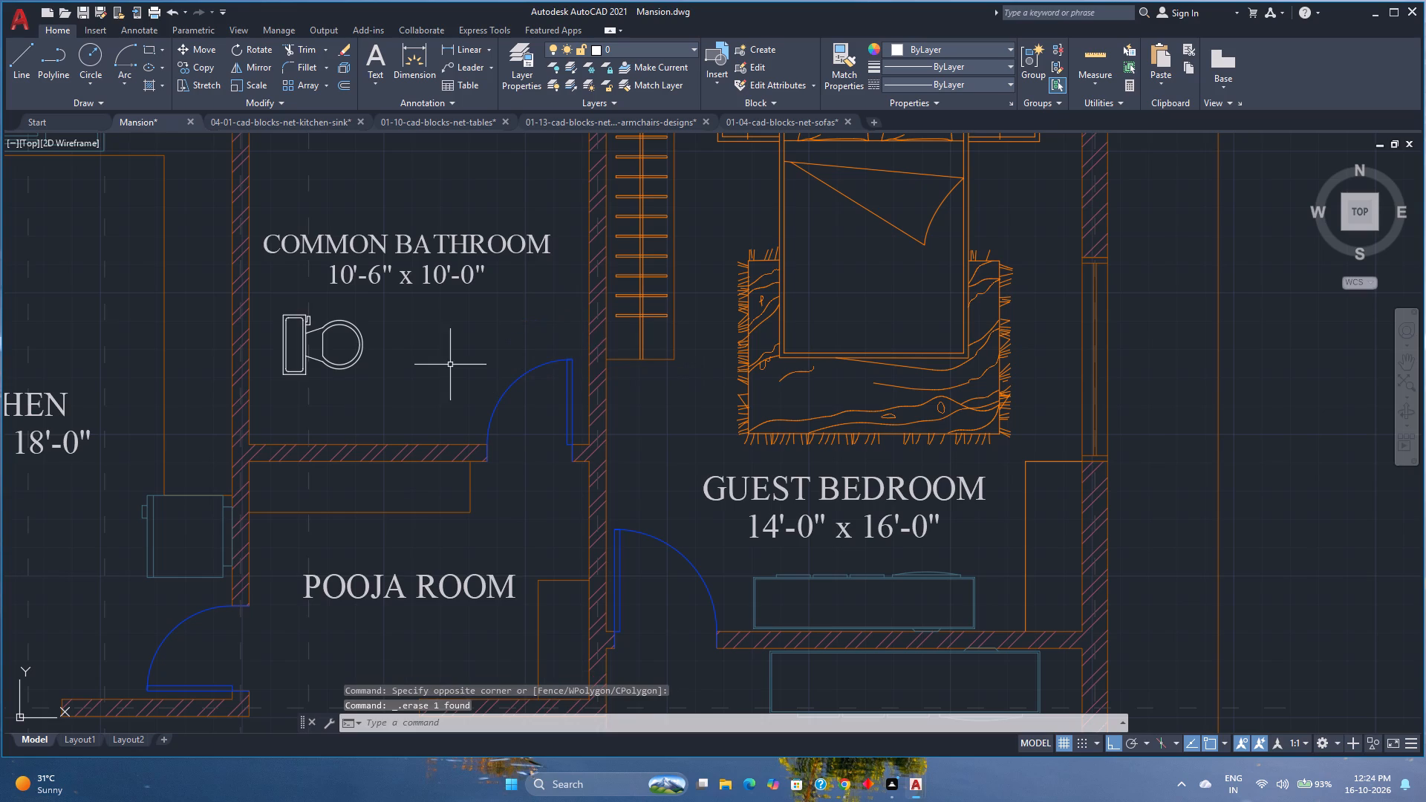
# Move the mirrored toilet by its tank's back edge so it backs onto the Common Bathroom's west wall.
pyautogui.click(310, 357)
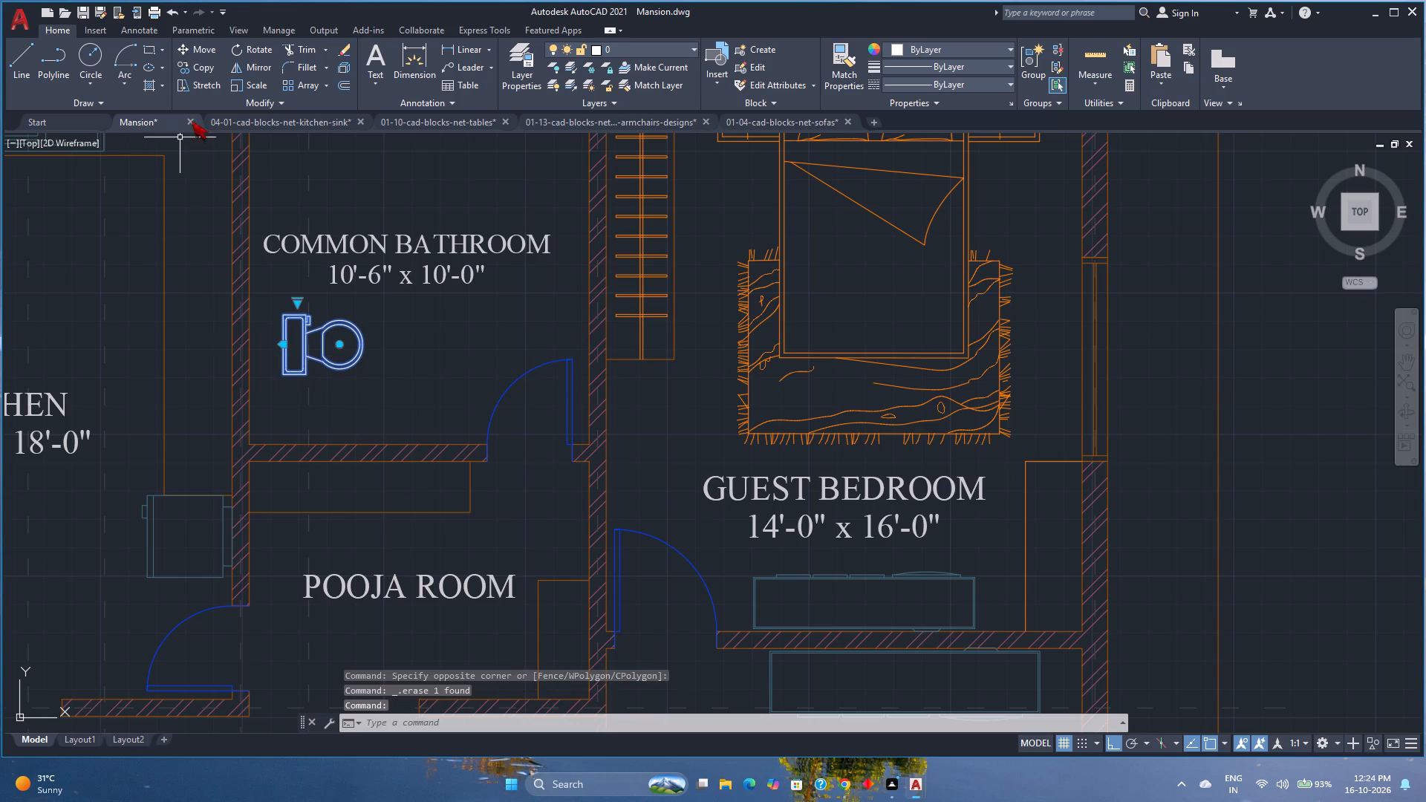
pyautogui.click(220, 50)
pyautogui.click(190, 48)
pyautogui.scroll(2, 275, 347)
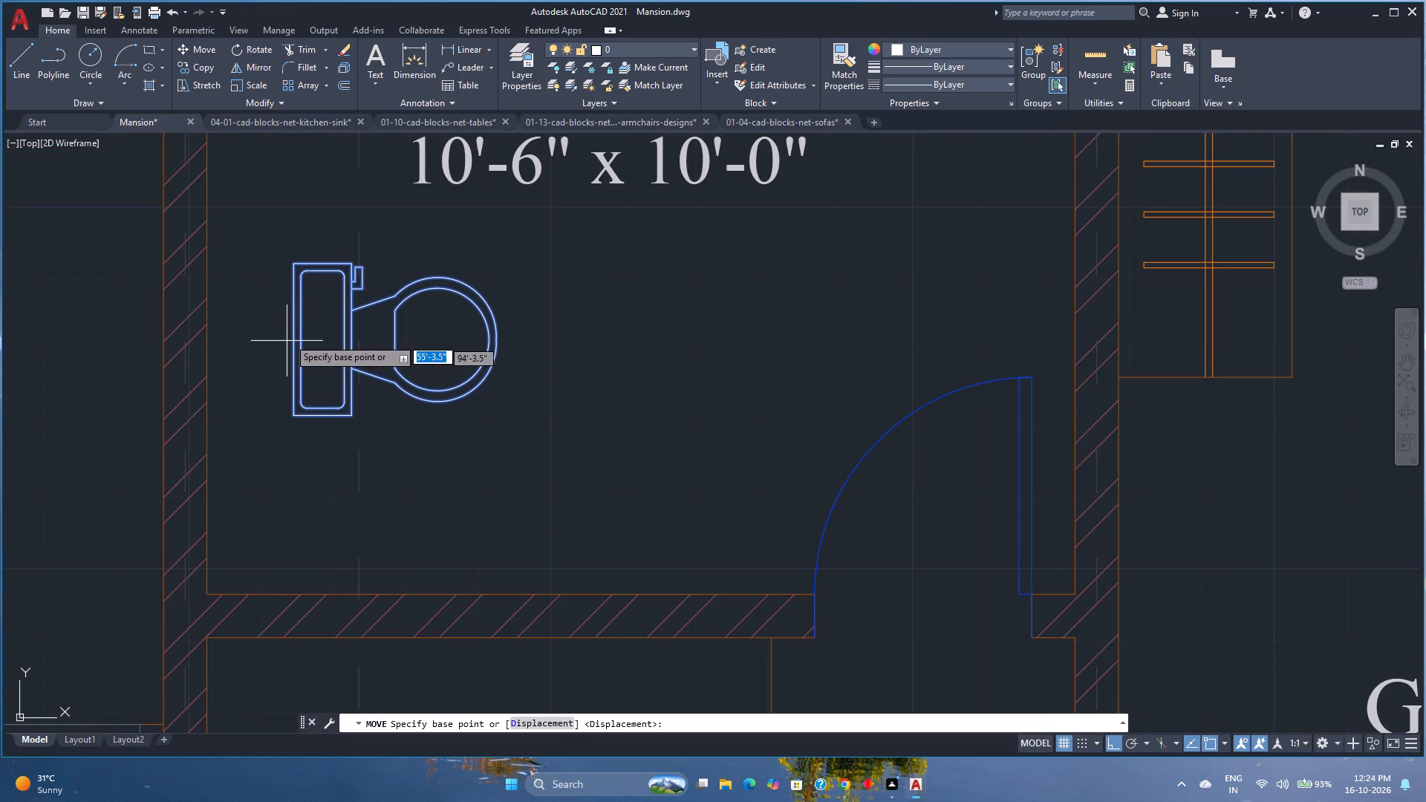
pyautogui.click(290, 338)
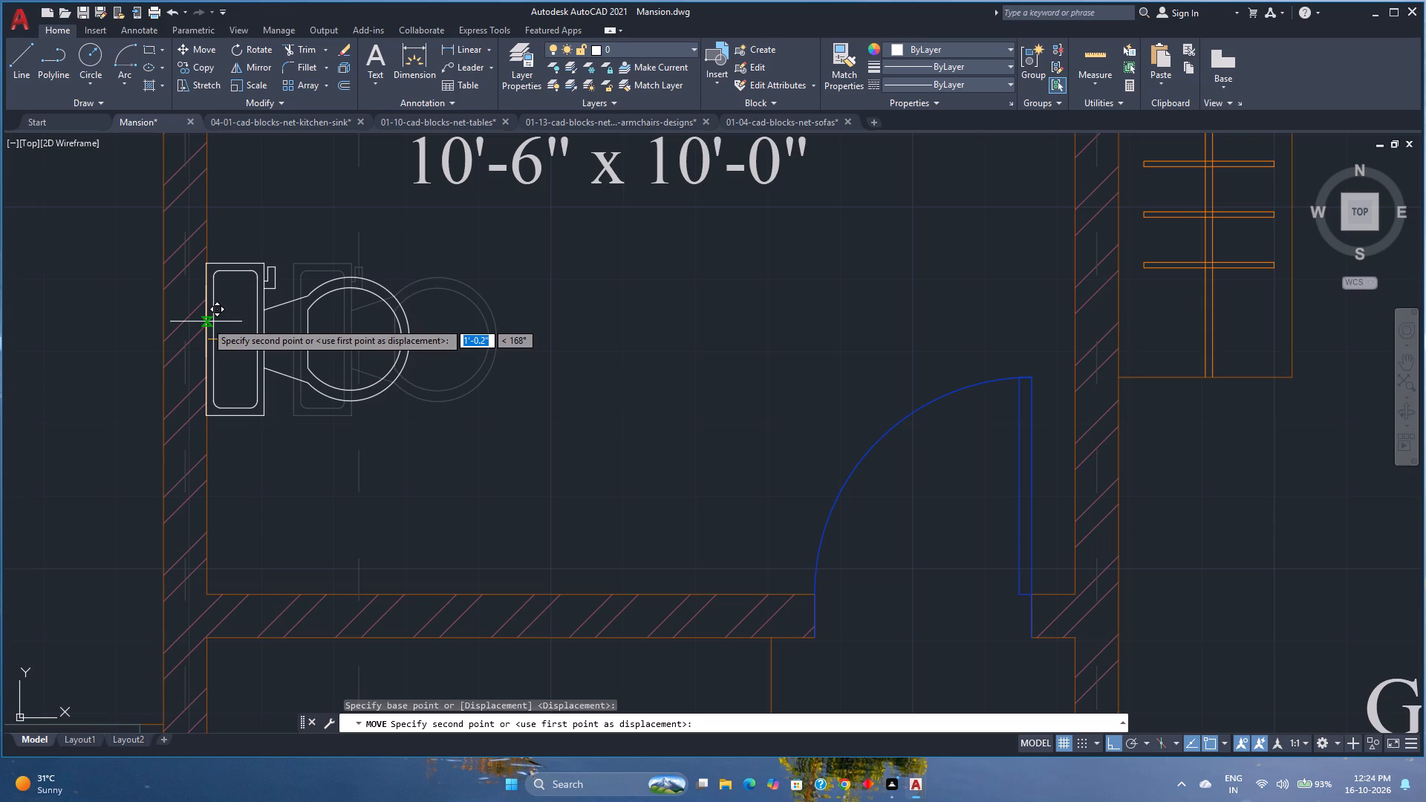
pyautogui.click(206, 322)
# Save the mansion drawing.
pyautogui.scroll(-3, 206, 322)
pyautogui.scroll(-1, 278, 344)
pyautogui.moveTo(278, 344); pyautogui.dragTo(304, 421, button='middle')
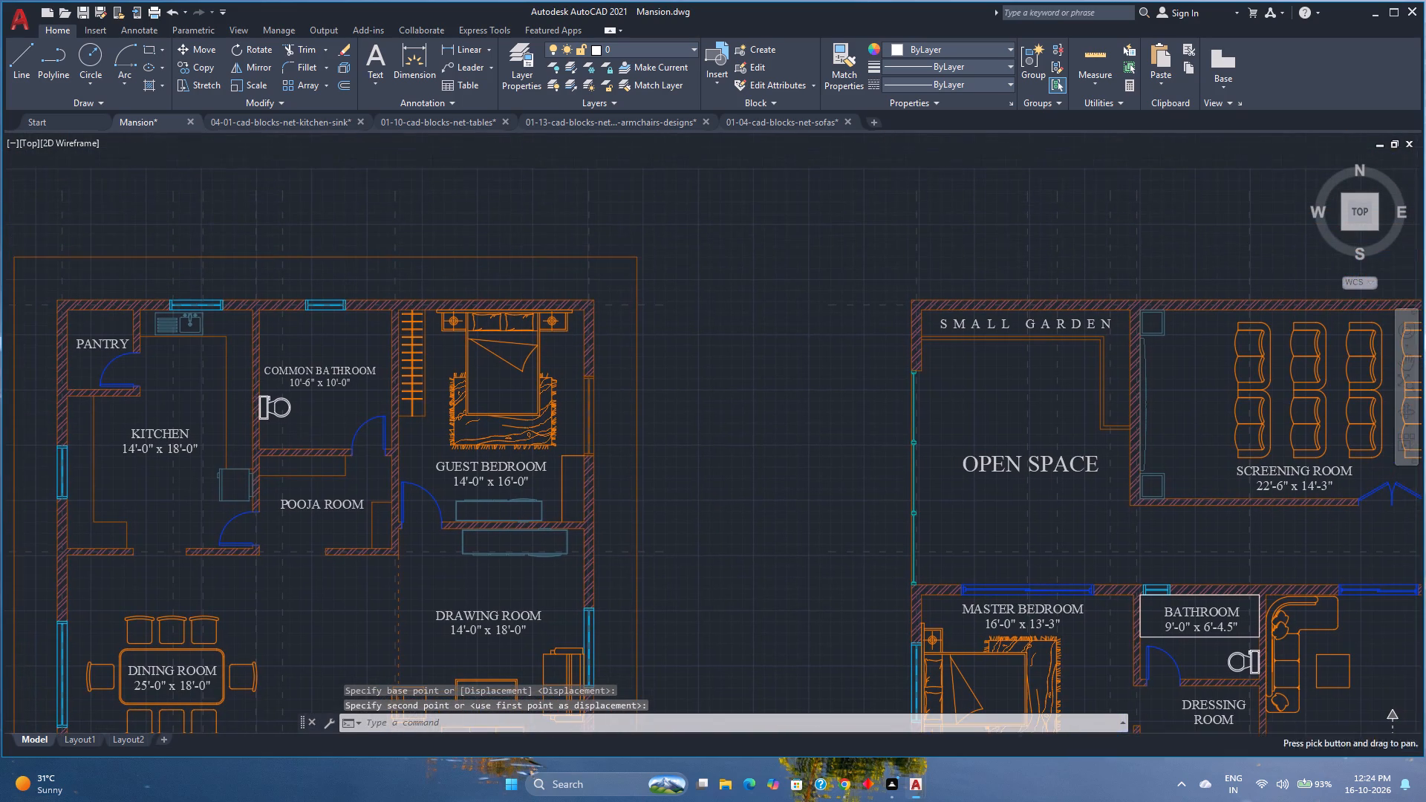
pyautogui.hotkey('ctrl', 's')
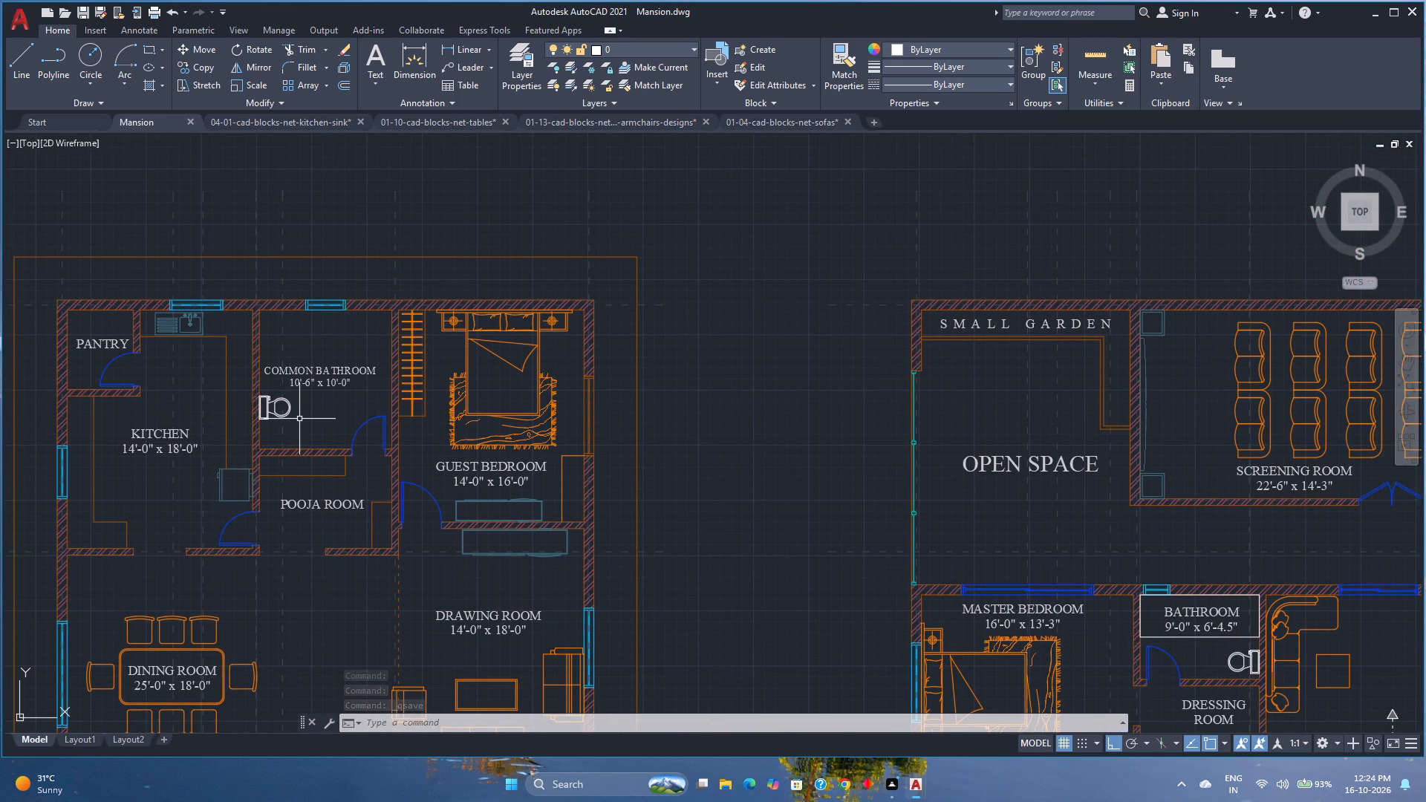
# Select all matching toilet blocks across the floor plans with Select Similar and assign them to the Utilities layer.
pyautogui.scroll(-1, 480, 400)
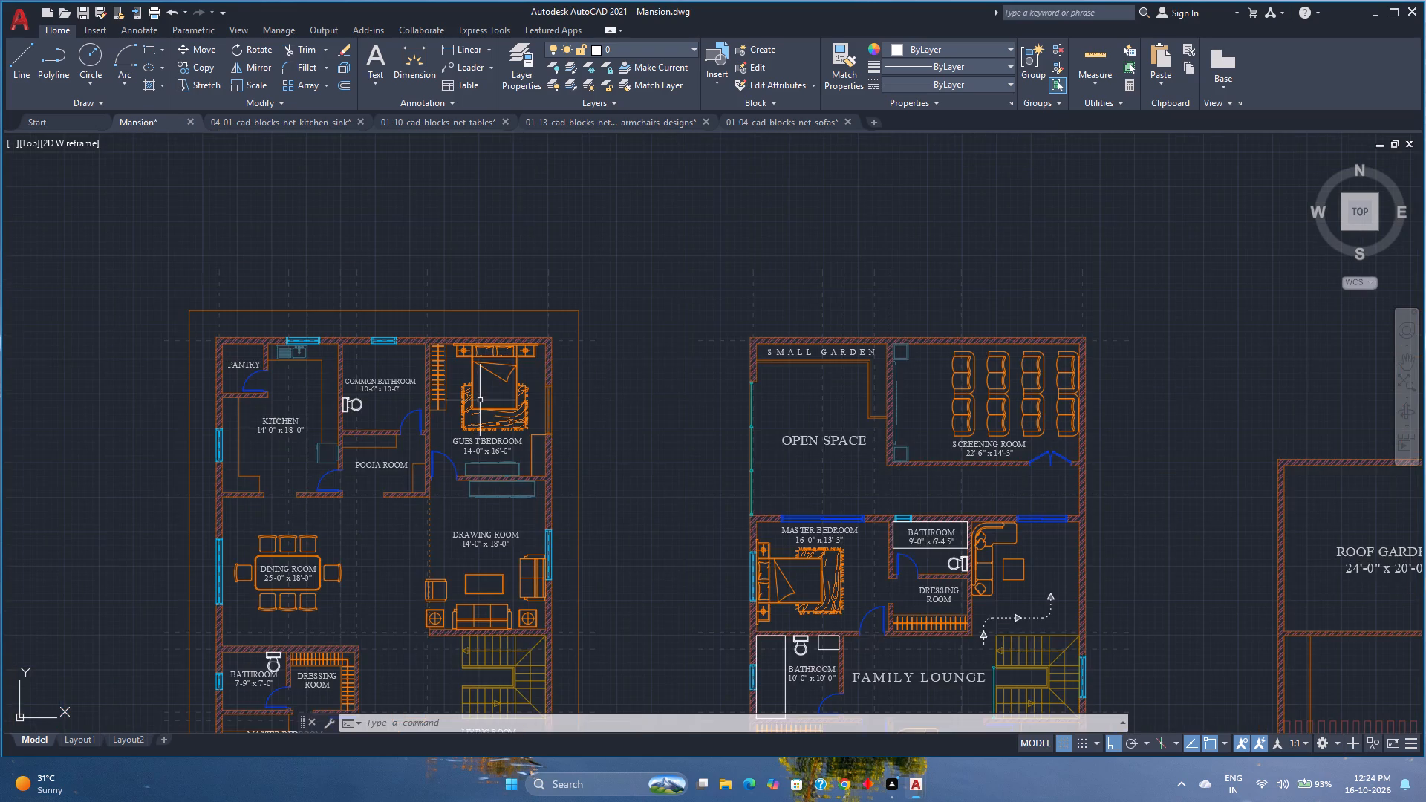
pyautogui.scroll(-1, 480, 400)
pyautogui.scroll(1, 388, 475)
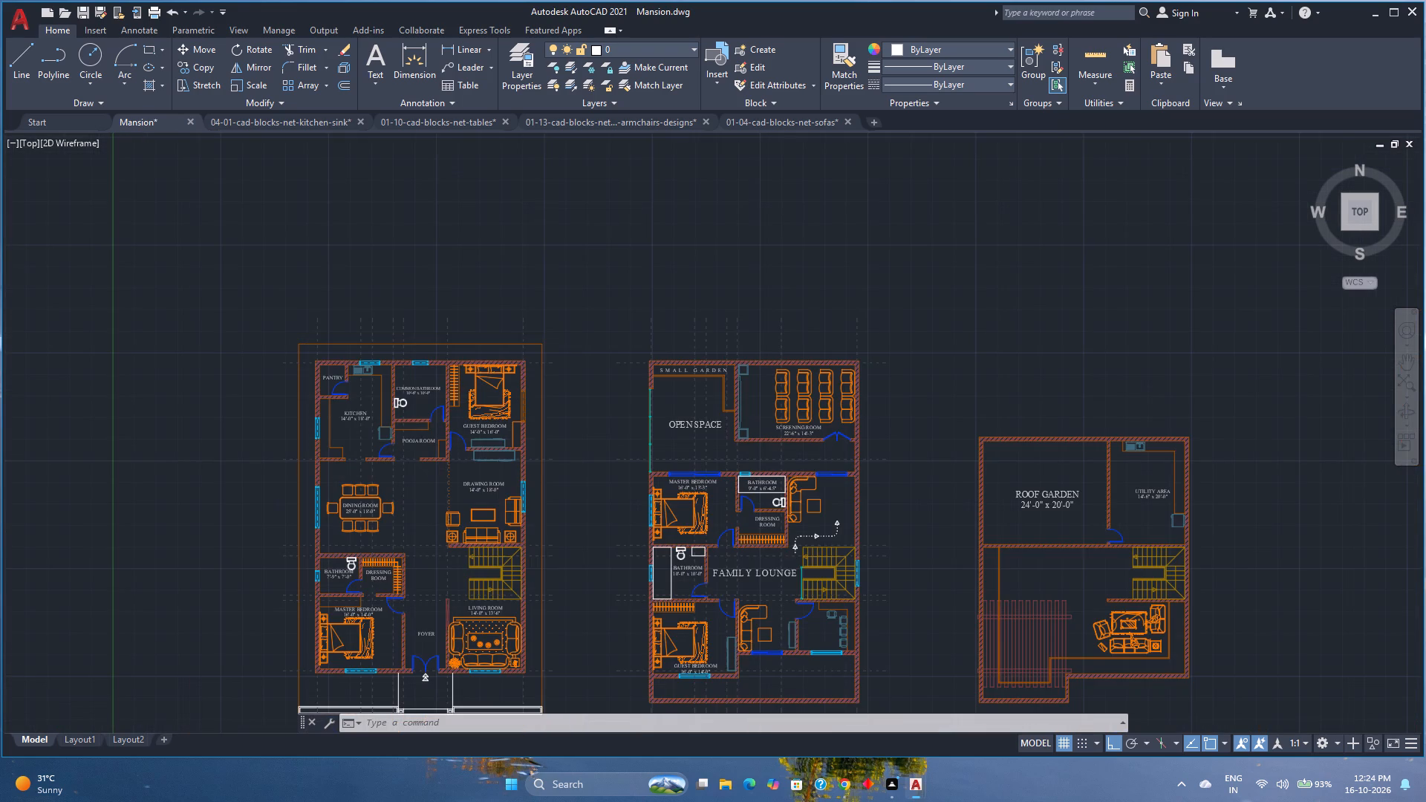
pyautogui.moveTo(703, 534); pyautogui.dragTo(624, 444, button='middle')
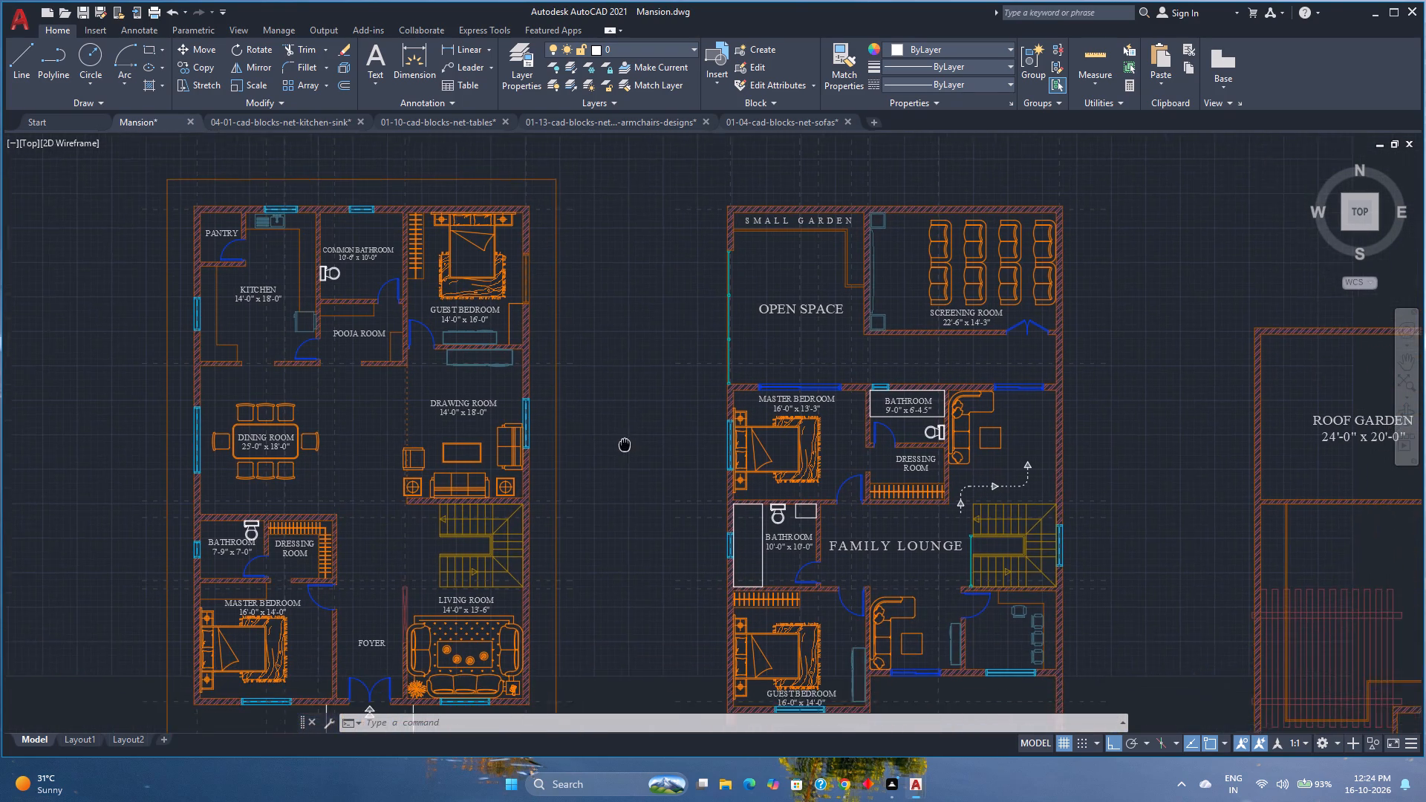
pyautogui.moveTo(624, 444); pyautogui.dragTo(589, 426, button='middle')
pyautogui.middleClick(589, 426)
pyautogui.middleClick(589, 425)
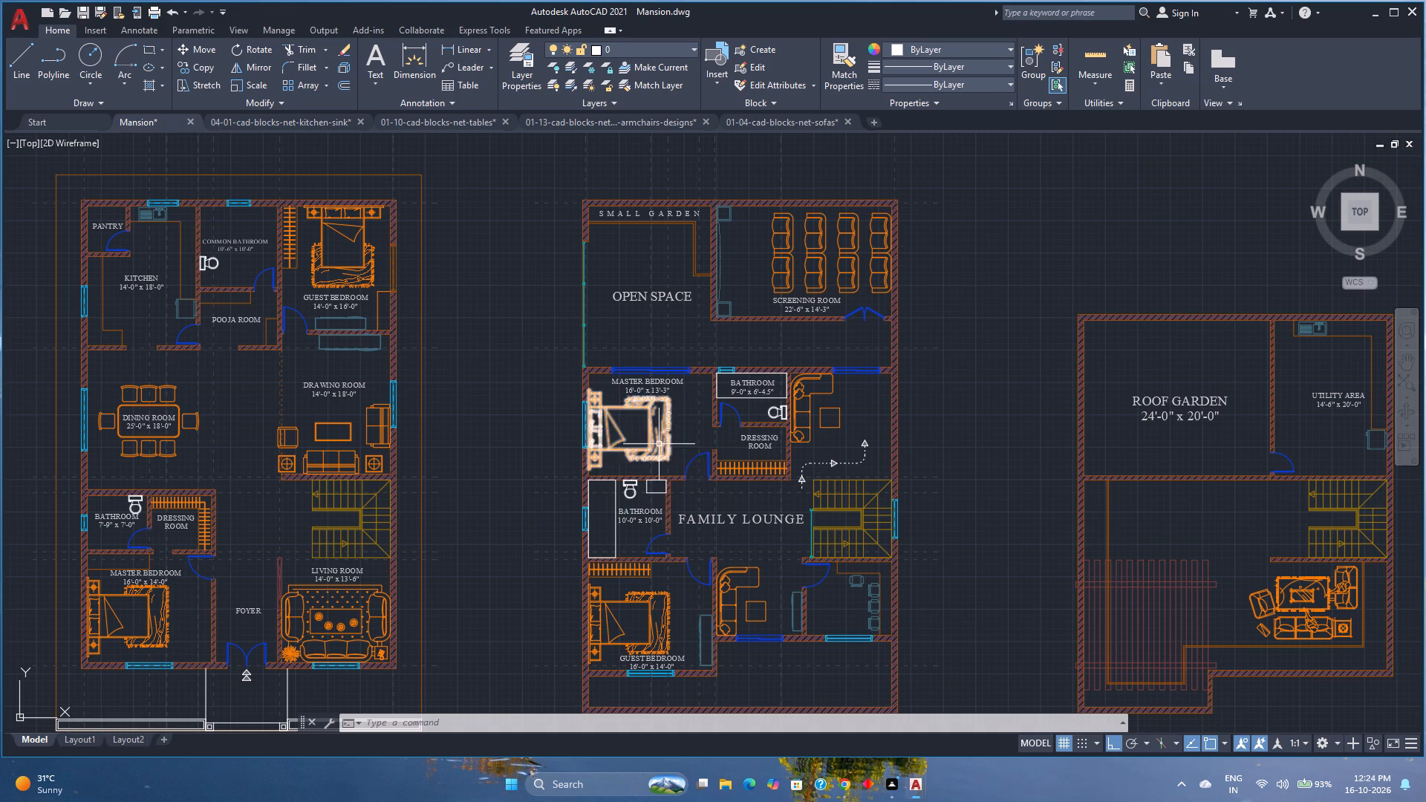
pyautogui.moveTo(761, 523); pyautogui.dragTo(766, 470, button='middle')
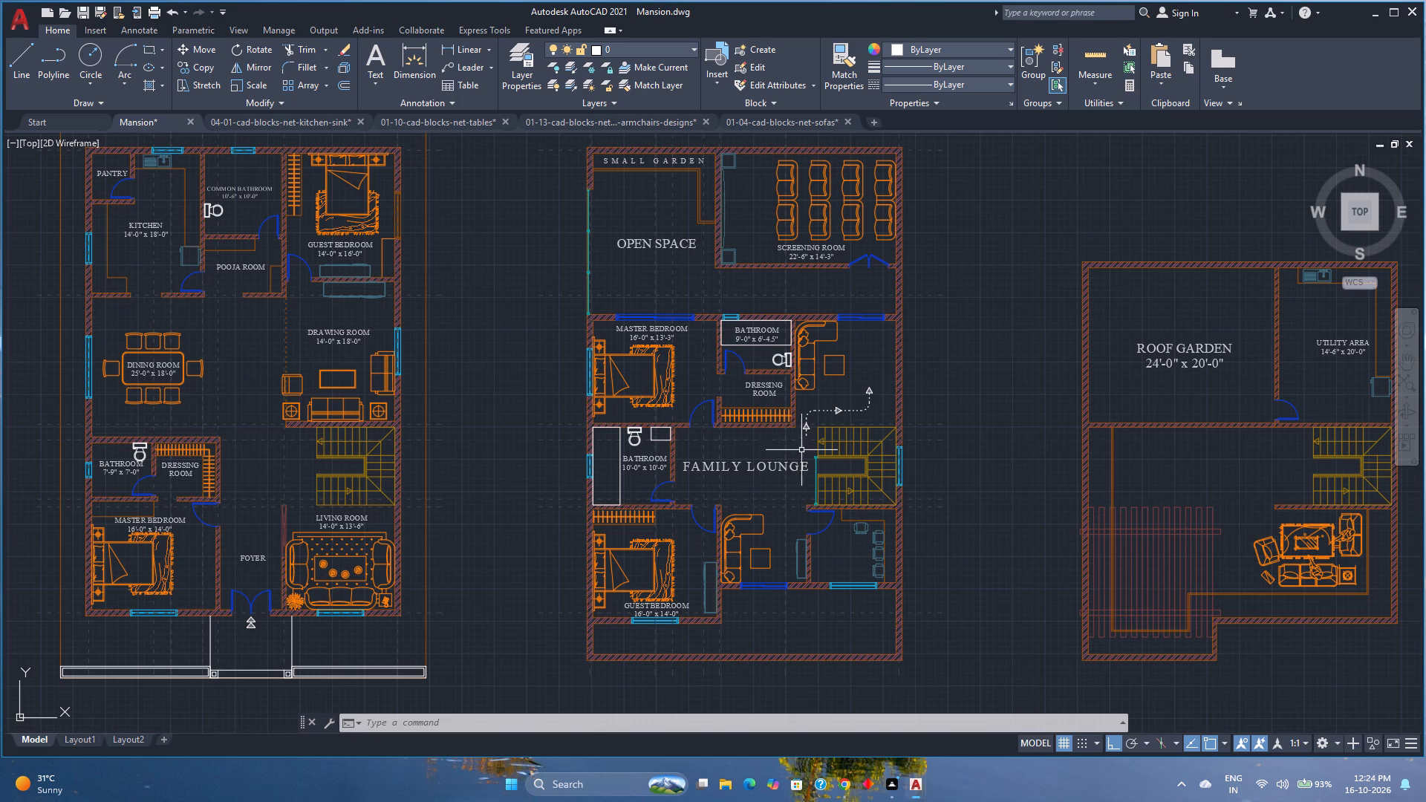
pyautogui.click(633, 442)
pyautogui.rightClick(633, 442)
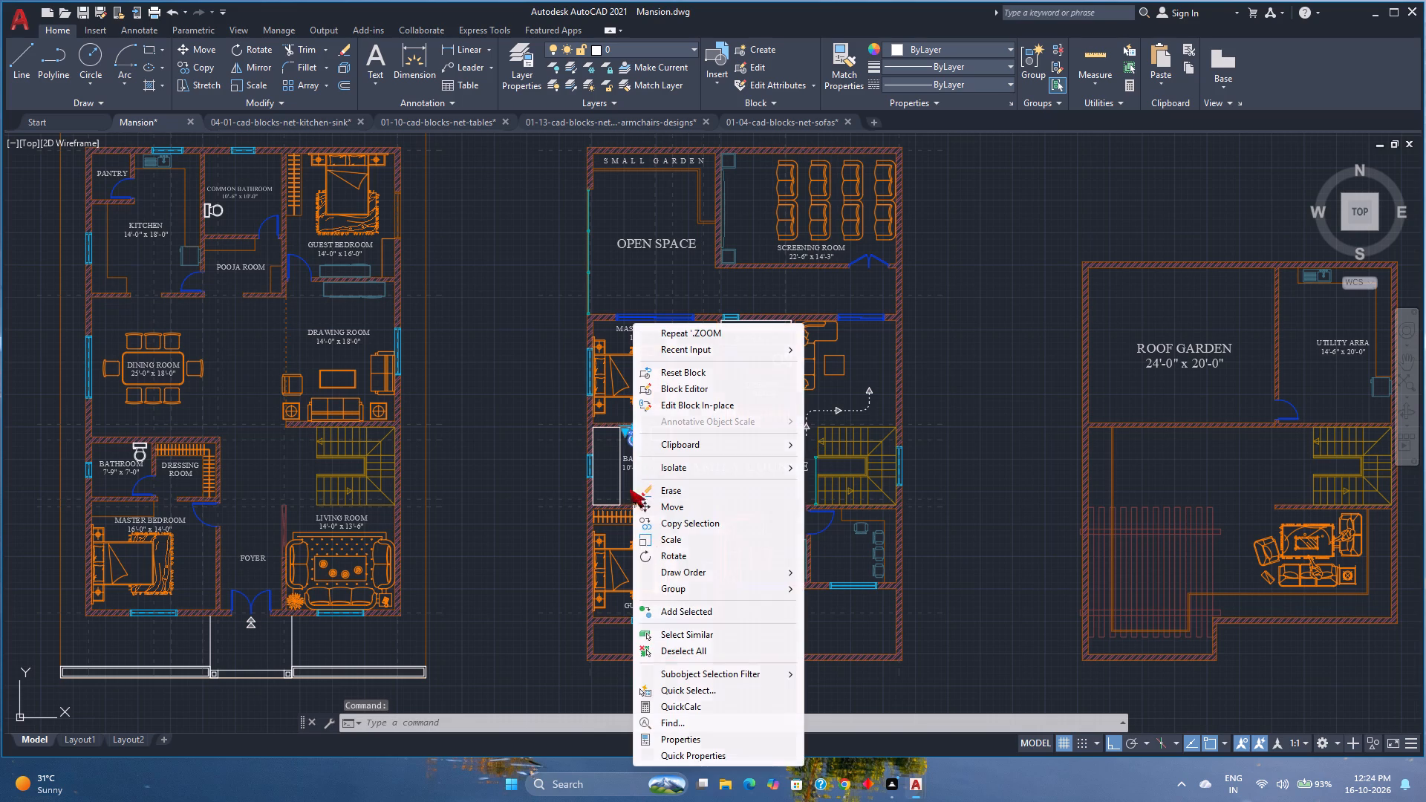
pyautogui.click(669, 634)
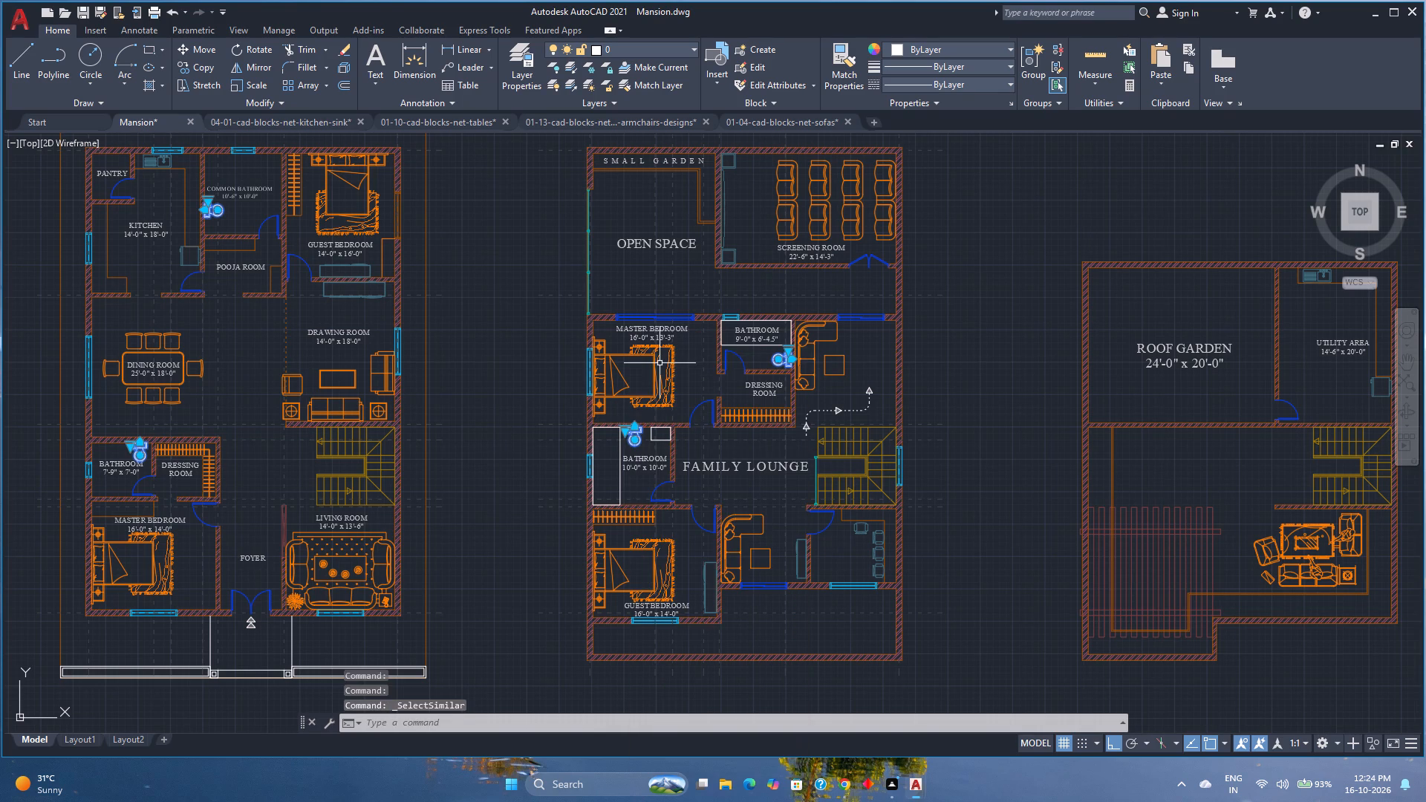
pyautogui.moveTo(660, 363); pyautogui.dragTo(669, 397, button='middle')
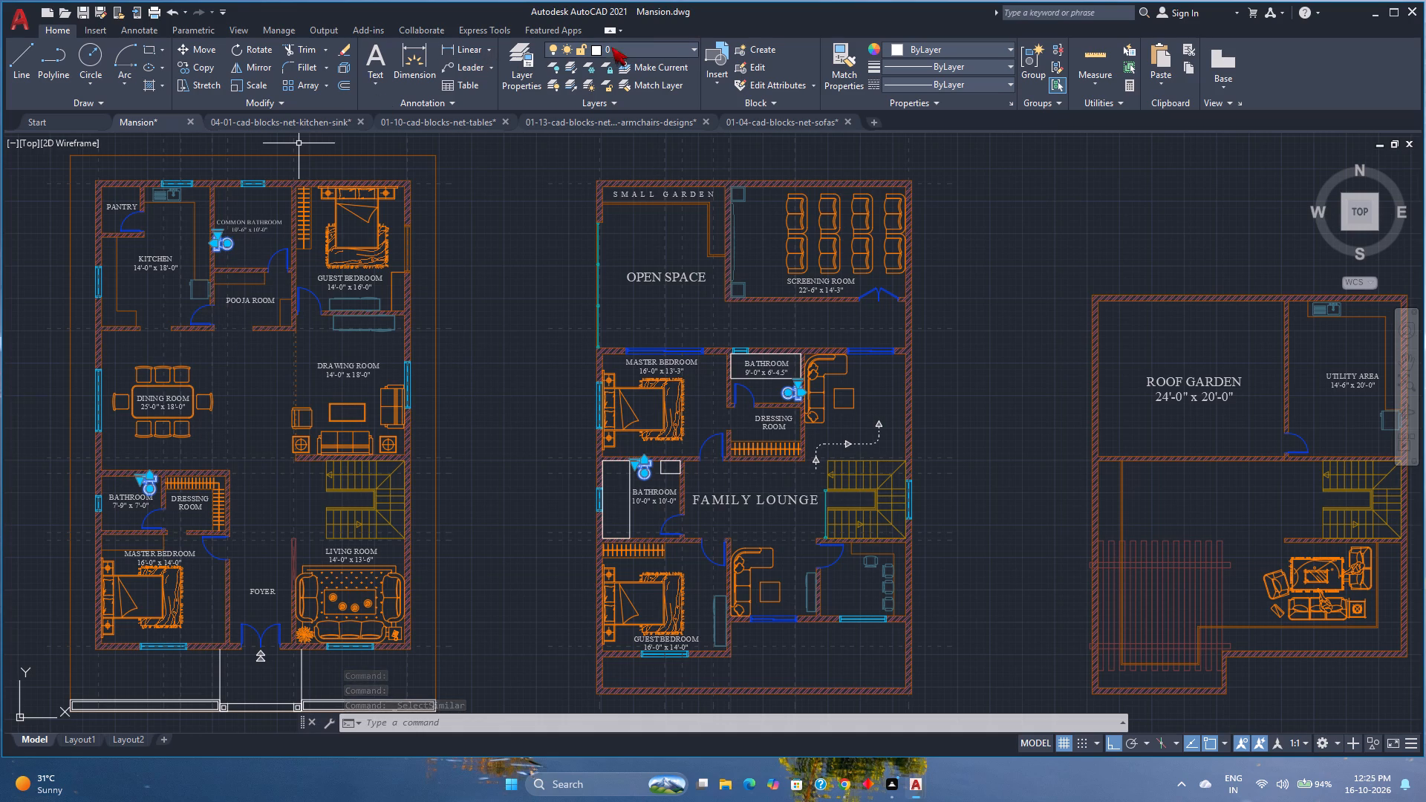
pyautogui.click(663, 49)
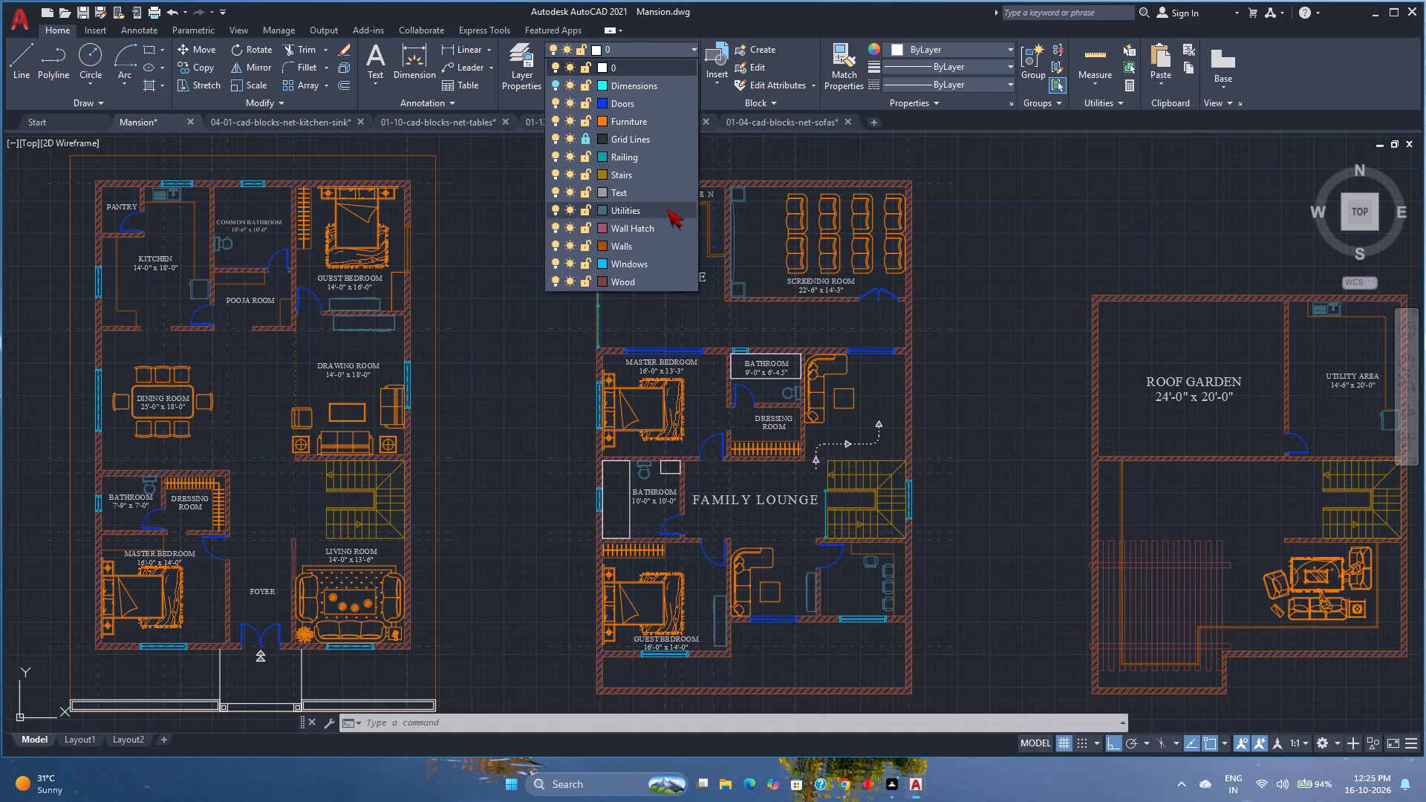
pyautogui.click(667, 209)
pyautogui.press('Escape')
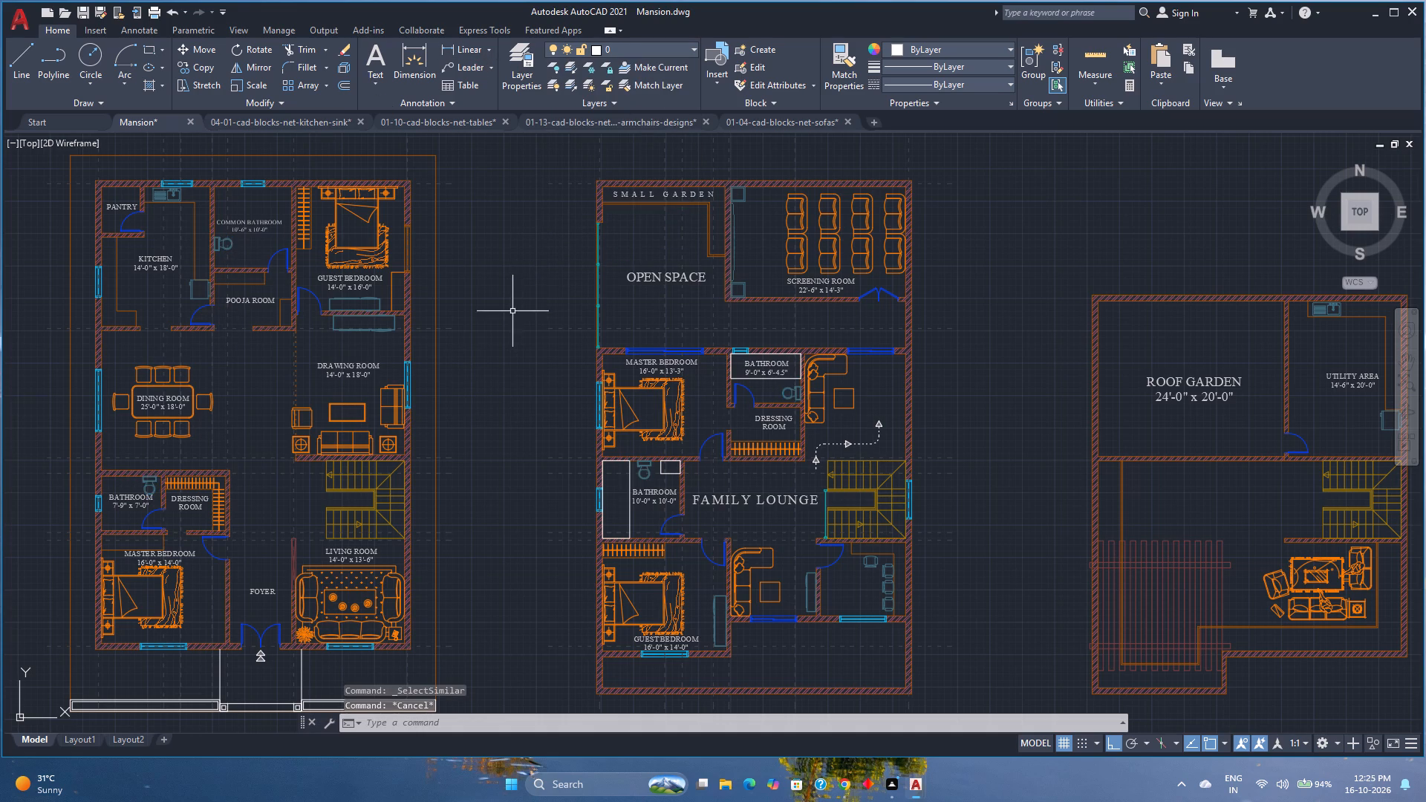
# Save the drawing with the toilets' new layer assignment.
pyautogui.scroll(-1, 512, 309)
pyautogui.moveTo(512, 309); pyautogui.dragTo(474, 311, button='middle')
pyautogui.hotkey('ctrl', 's')
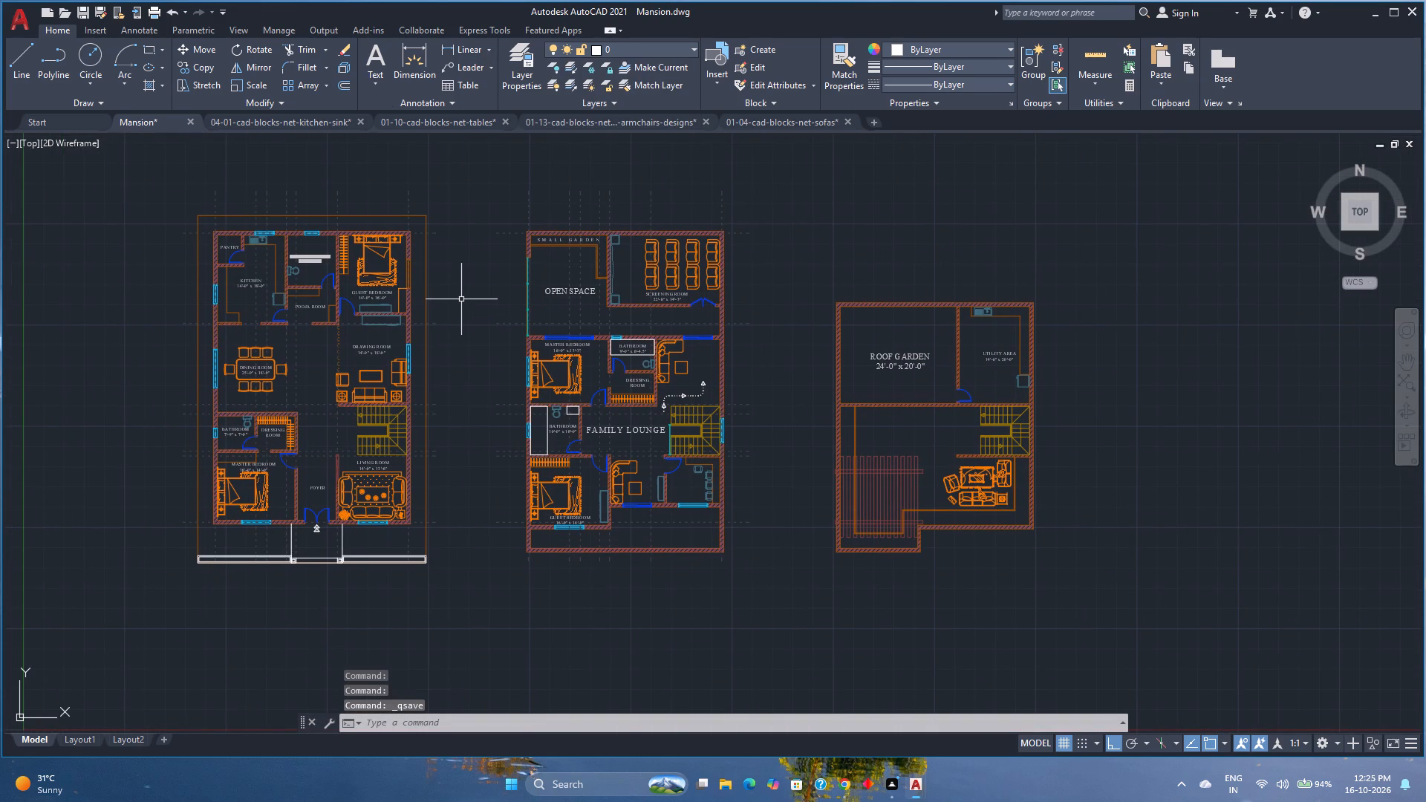
# Set the text height of the ground floor Common Bathroom label to 7".
pyautogui.scroll(2, 645, 375)
pyautogui.scroll(-2, 645, 375)
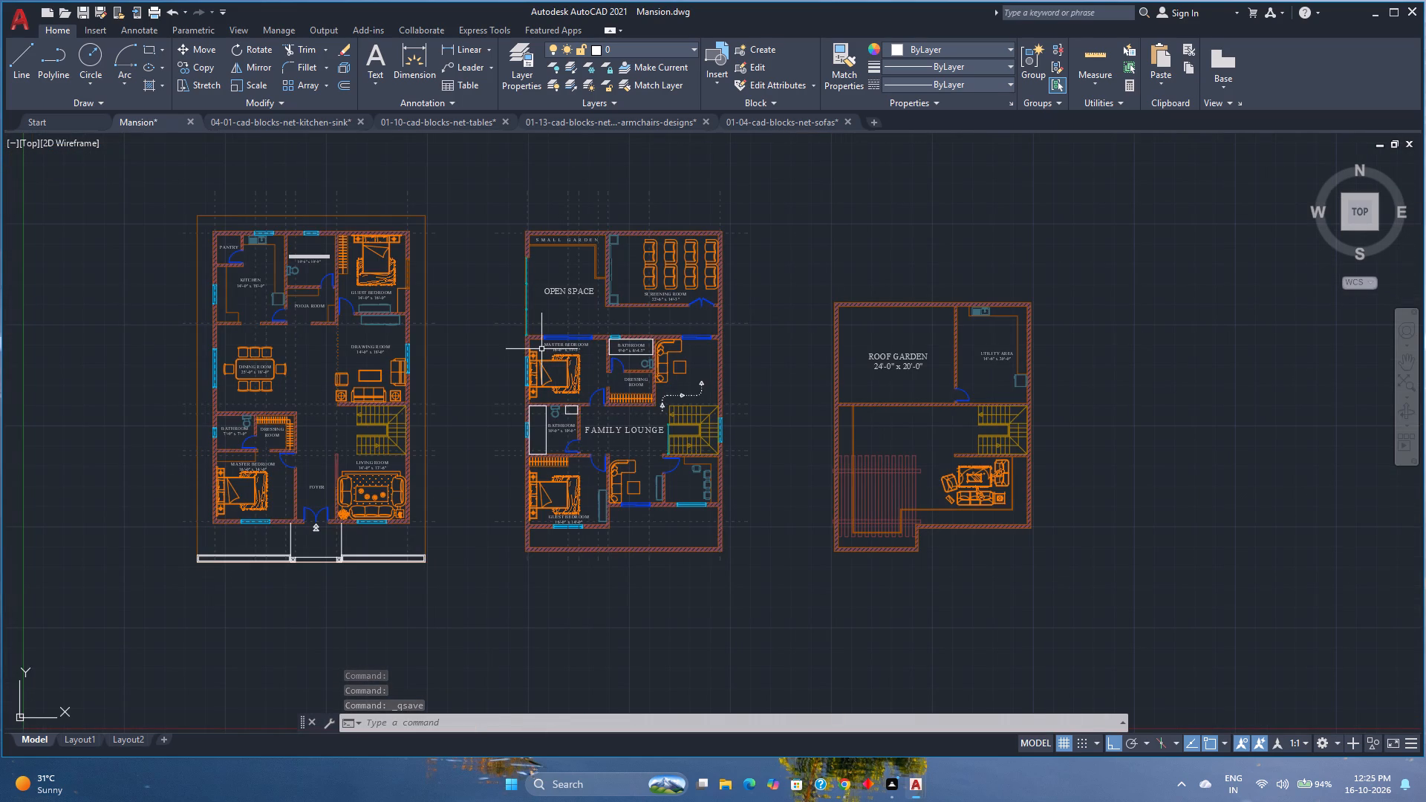
pyautogui.scroll(2, 345, 290)
pyautogui.moveTo(345, 290); pyautogui.dragTo(382, 312, button='middle')
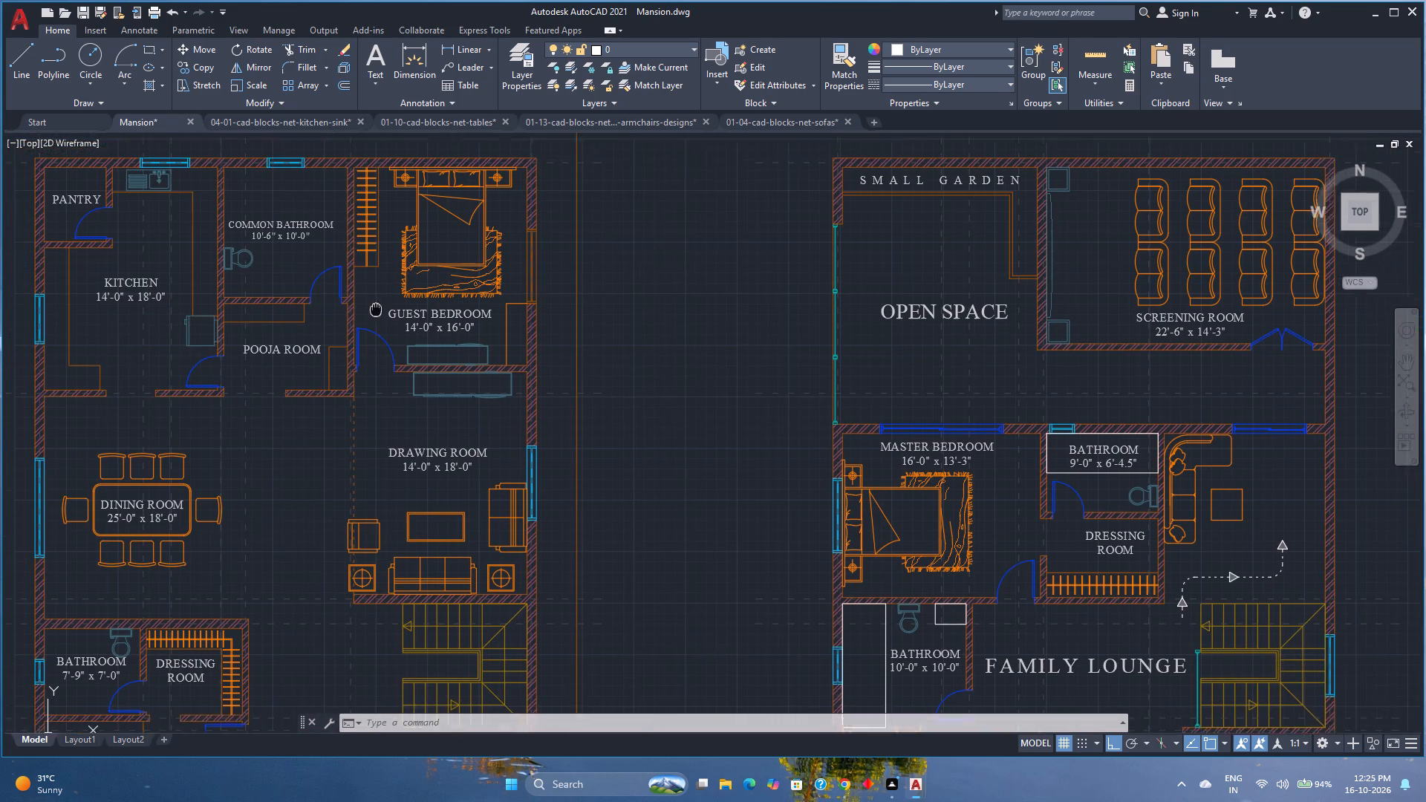
pyautogui.moveTo(382, 312); pyautogui.dragTo(400, 322, button='middle')
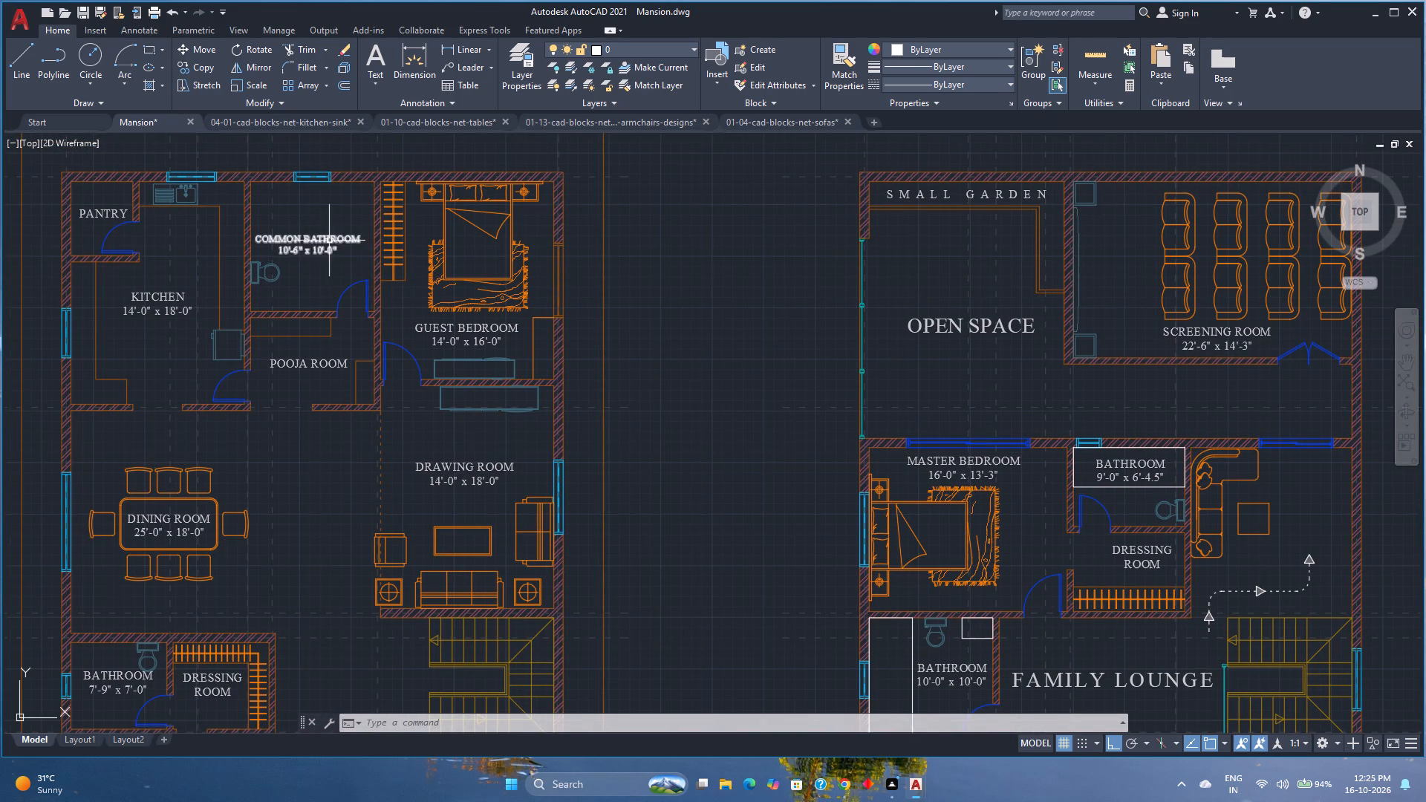
pyautogui.doubleClick(329, 241)
pyautogui.hotkey('ctrl', 'a')
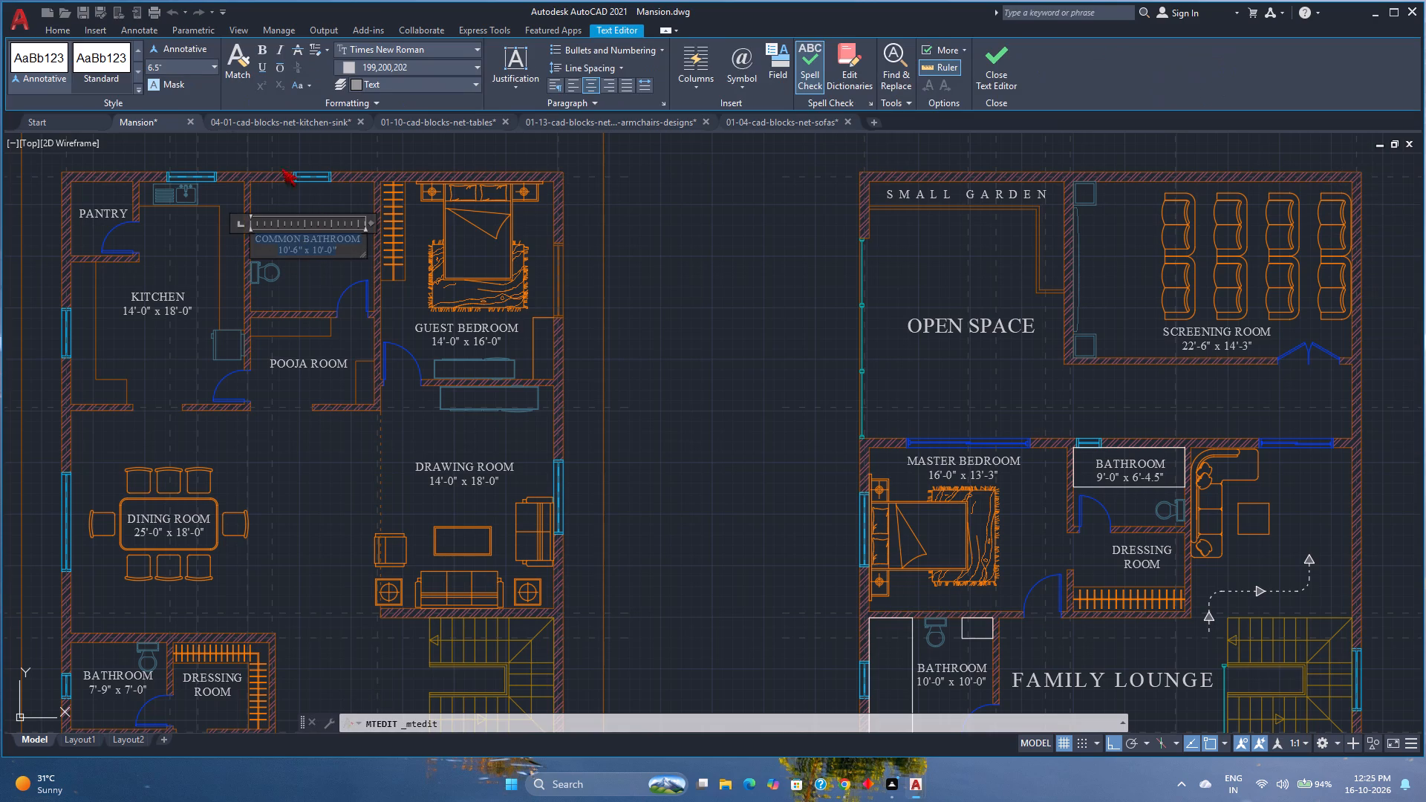
pyautogui.doubleClick(160, 69)
pyautogui.write('7"')
pyautogui.press('Return')
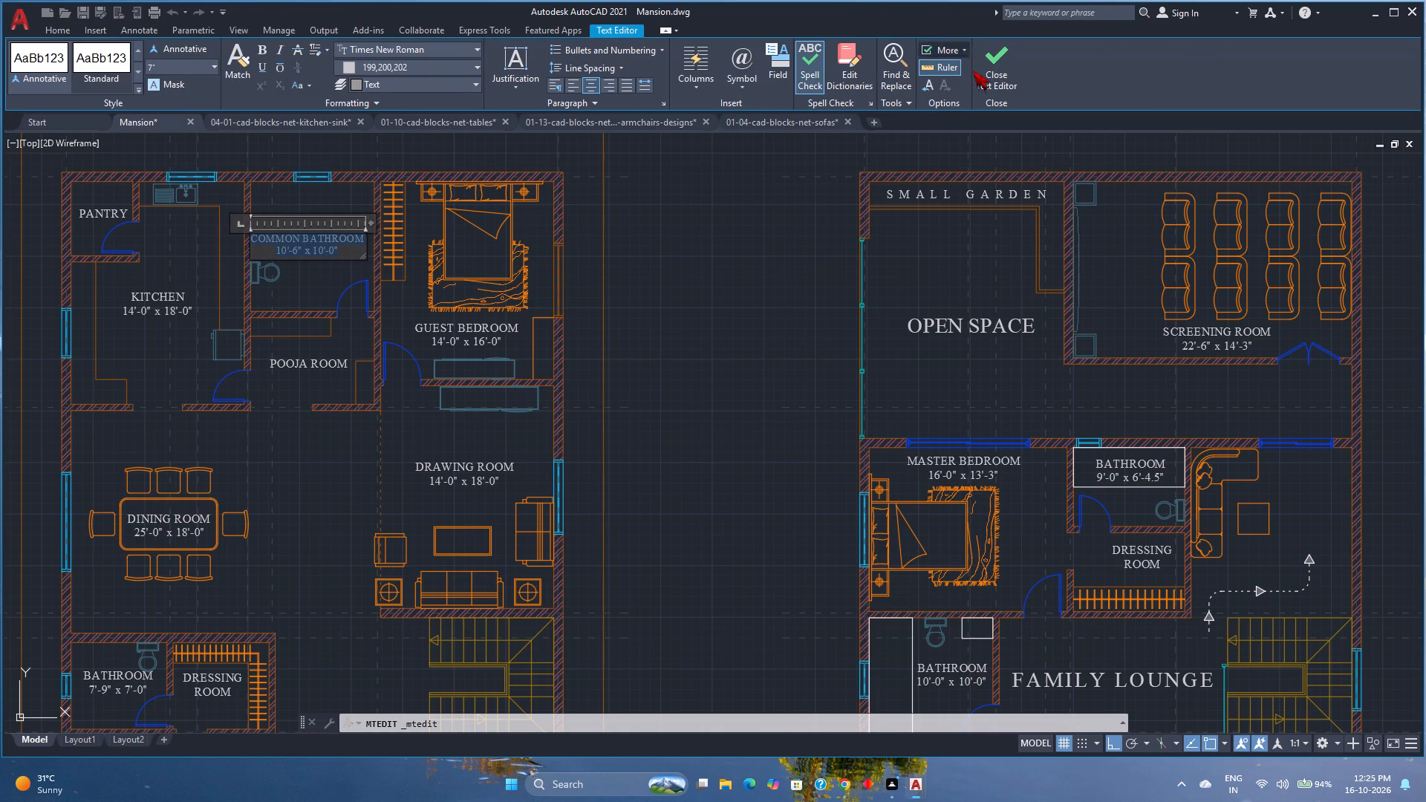
pyautogui.click(1012, 62)
# Move the Common Bathroom label about 4.8" east, away from the room's west wall.
pyautogui.scroll(2, 279, 230)
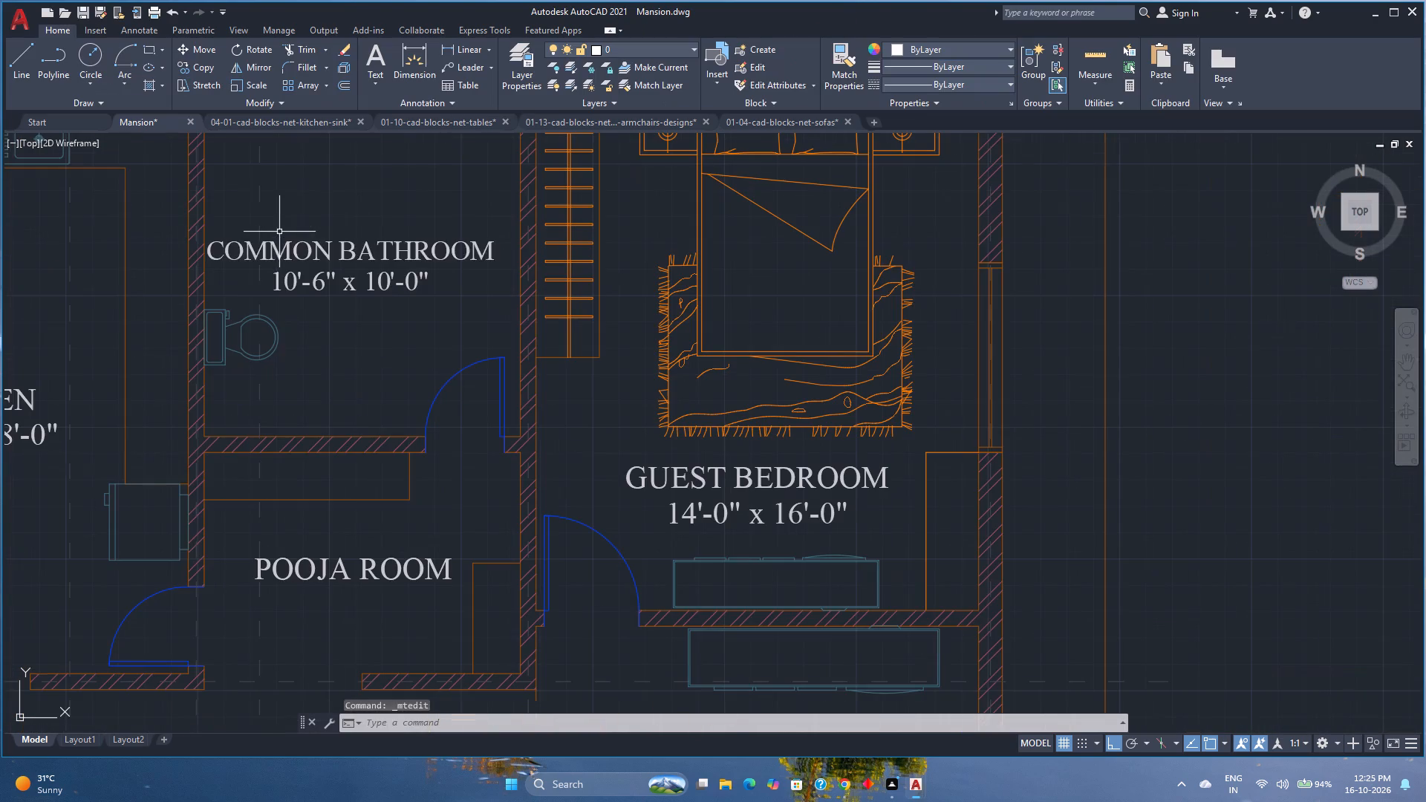
pyautogui.click(272, 245)
pyautogui.click(204, 241)
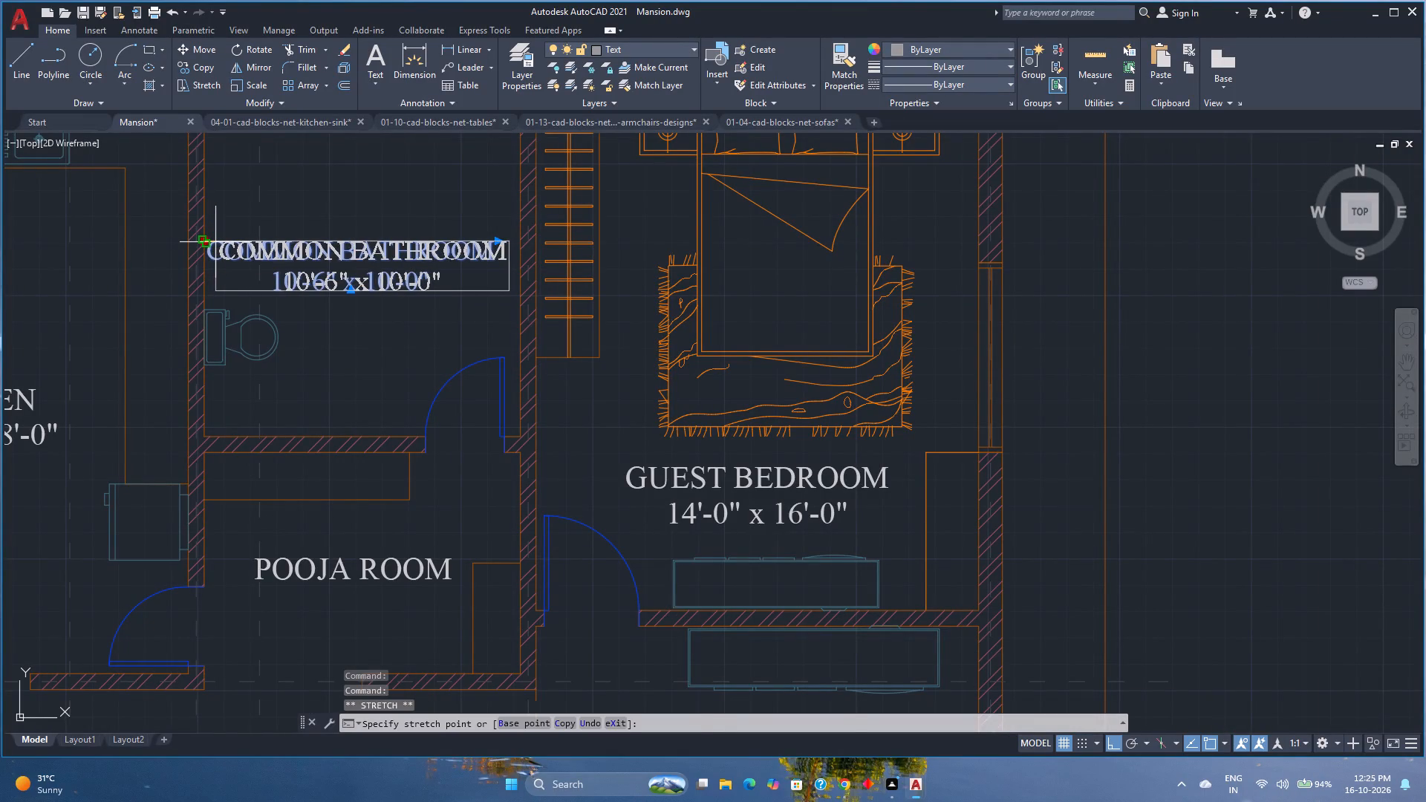
pyautogui.scroll(3, 215, 242)
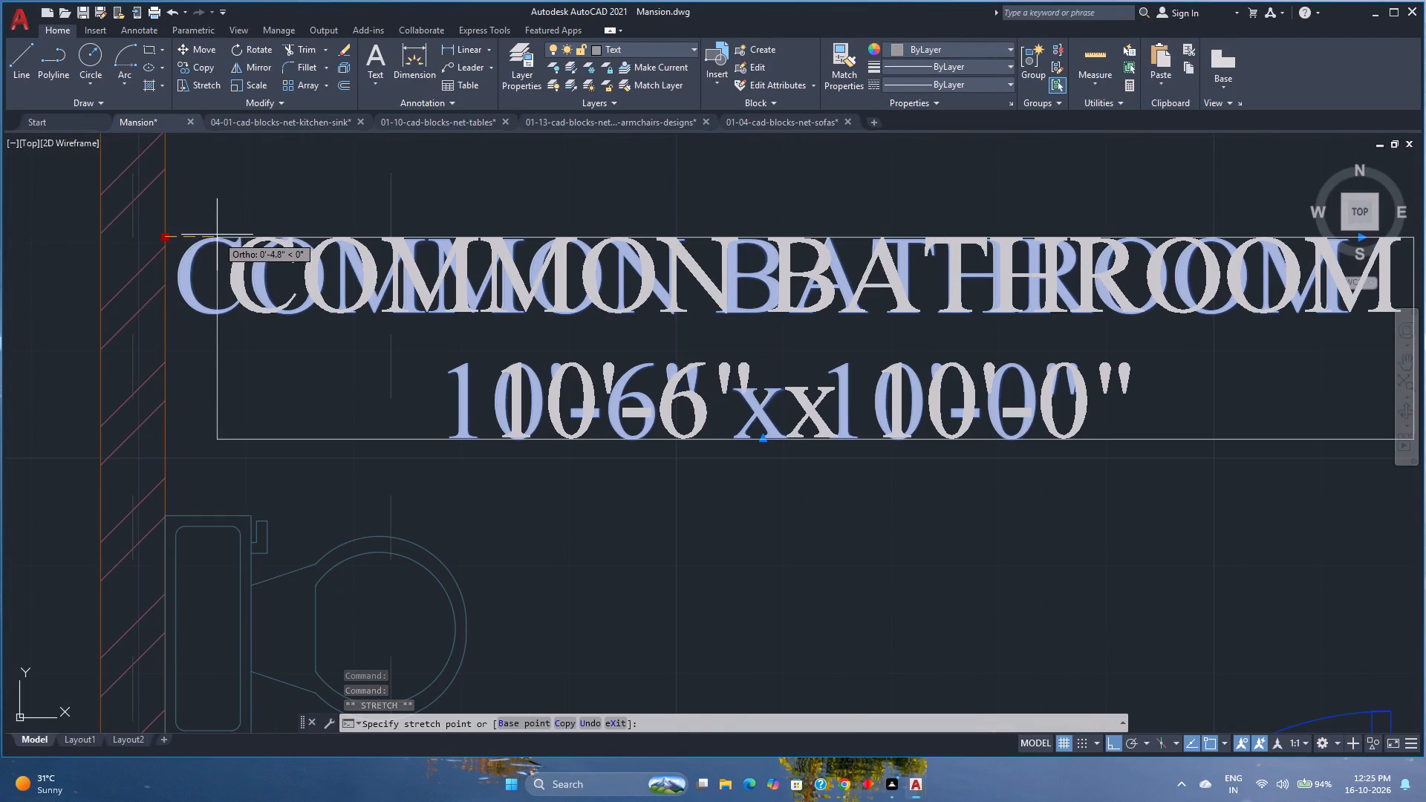
pyautogui.click(217, 237)
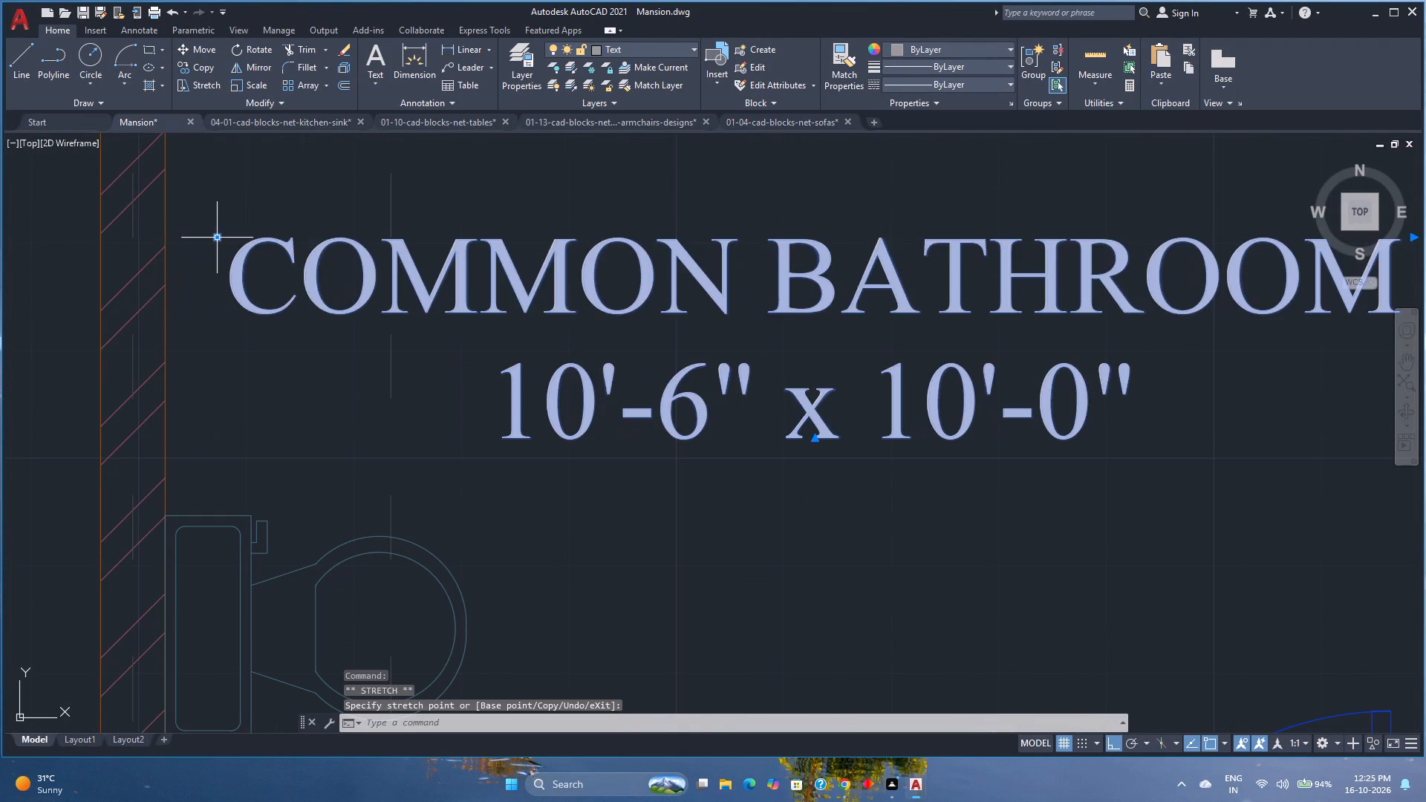
pyautogui.scroll(-3, 217, 237)
pyautogui.press('Escape')
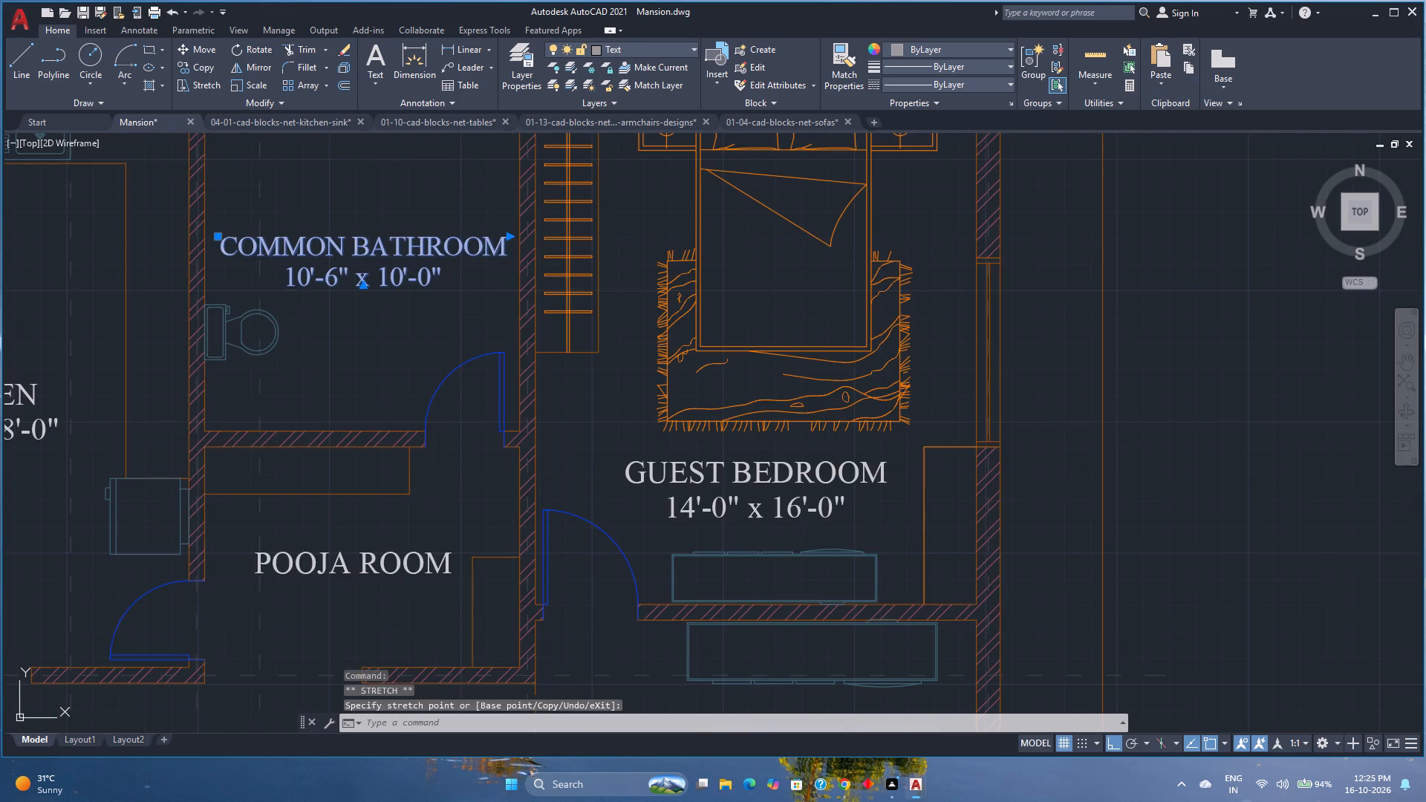
# Save the drawing with the adjusted Common Bathroom label.
pyautogui.scroll(-4, 270, 293)
pyautogui.scroll(1, 397, 402)
pyautogui.moveTo(404, 402); pyautogui.dragTo(433, 395, button='middle')
pyautogui.scroll(1, 433, 395)
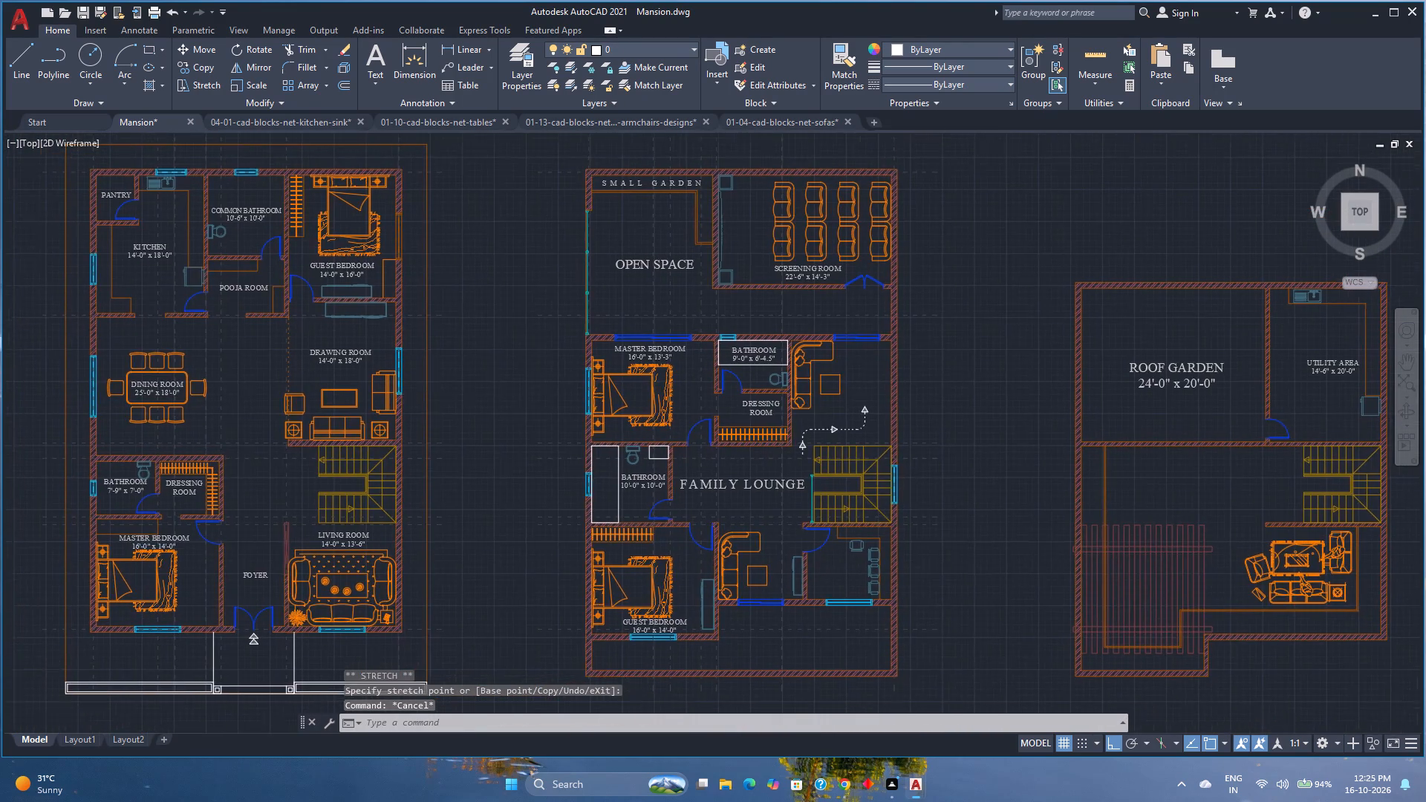
pyautogui.hotkey('ctrl', 's')
# Create a new layer named "Greenary".
pyautogui.scroll(-1, 406, 405)
pyautogui.moveTo(405, 405); pyautogui.dragTo(521, 290, button='middle')
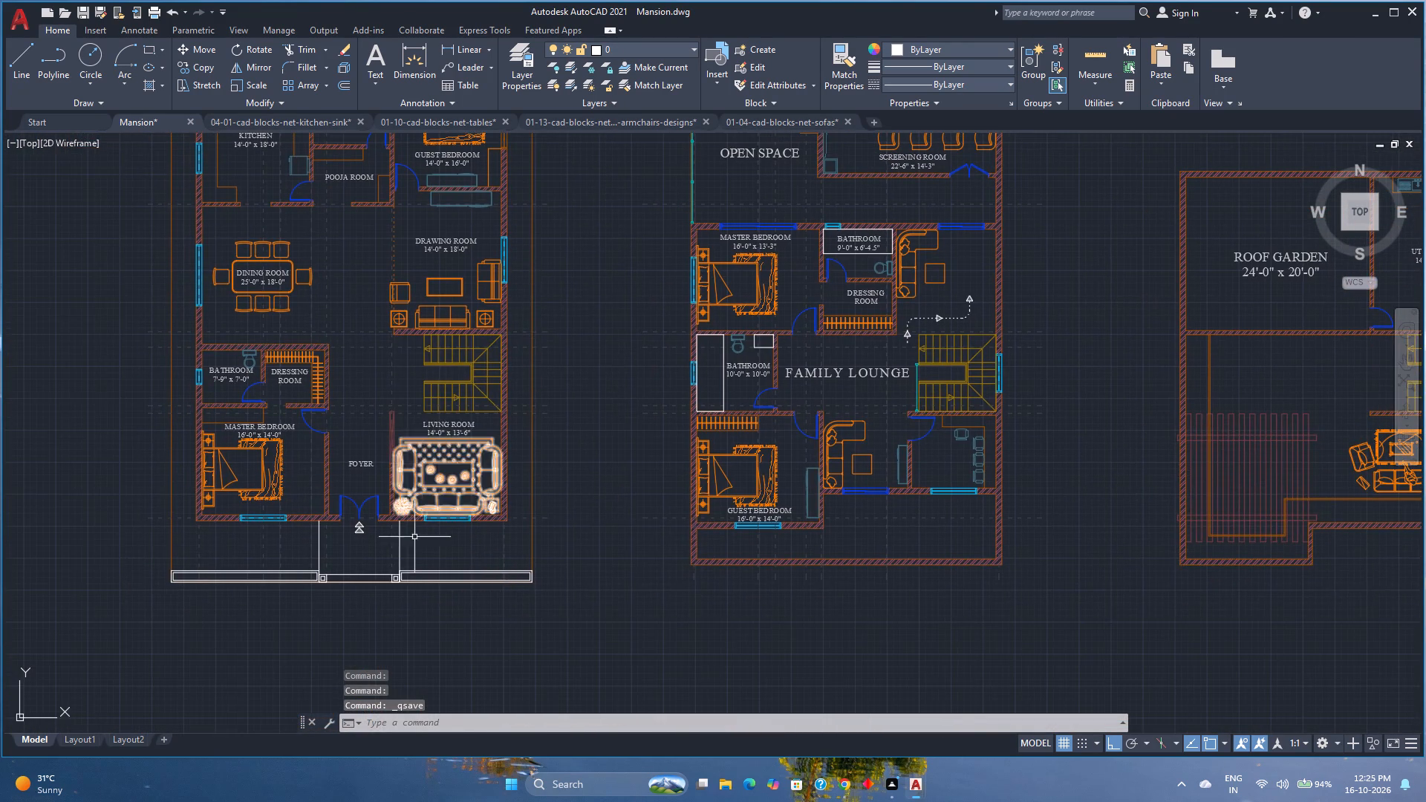
pyautogui.scroll(1, 416, 544)
pyautogui.moveTo(420, 542); pyautogui.dragTo(436, 501, button='middle')
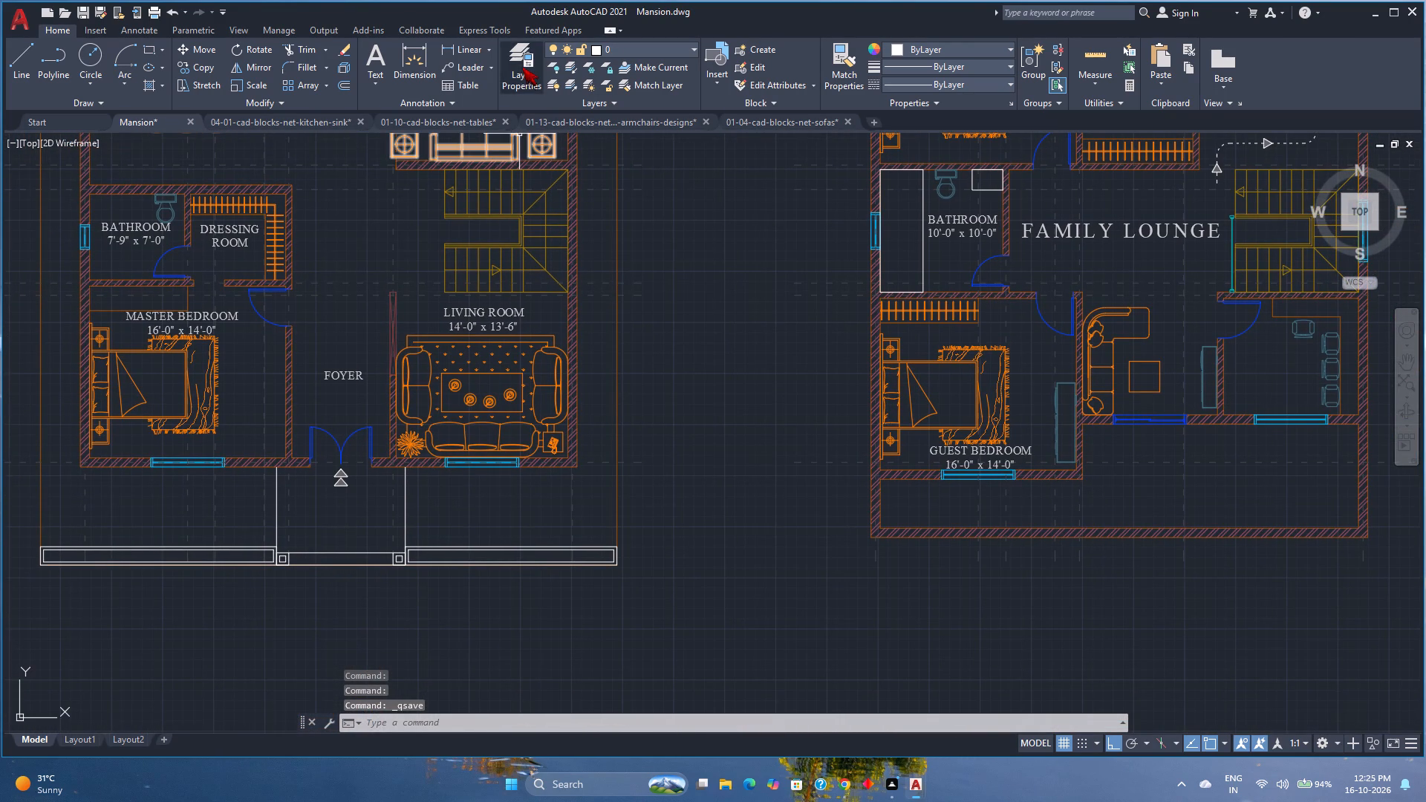
pyautogui.click(522, 67)
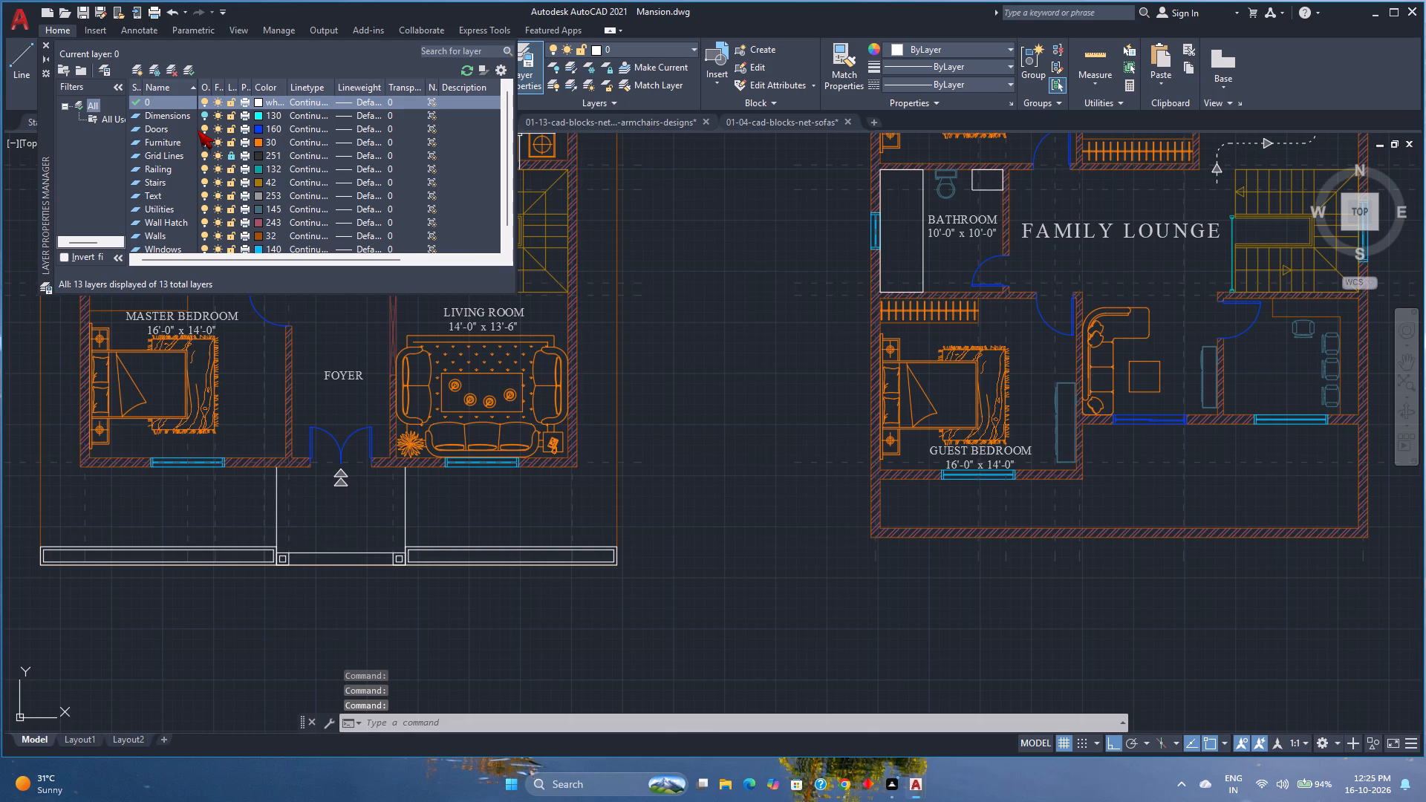
pyautogui.hotkey('alt', 'n')
pyautogui.hotkey('alt', 'k')
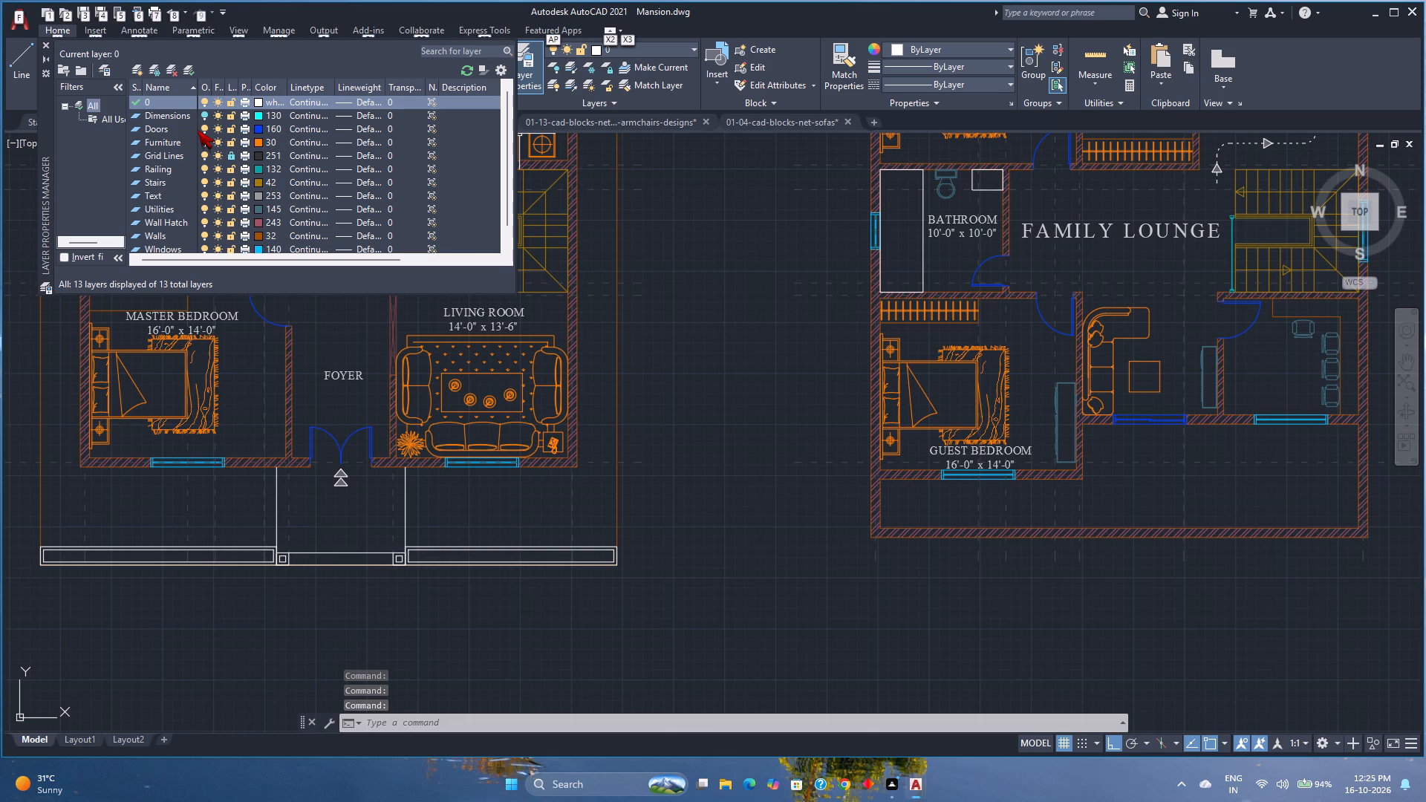
pyautogui.click(165, 108)
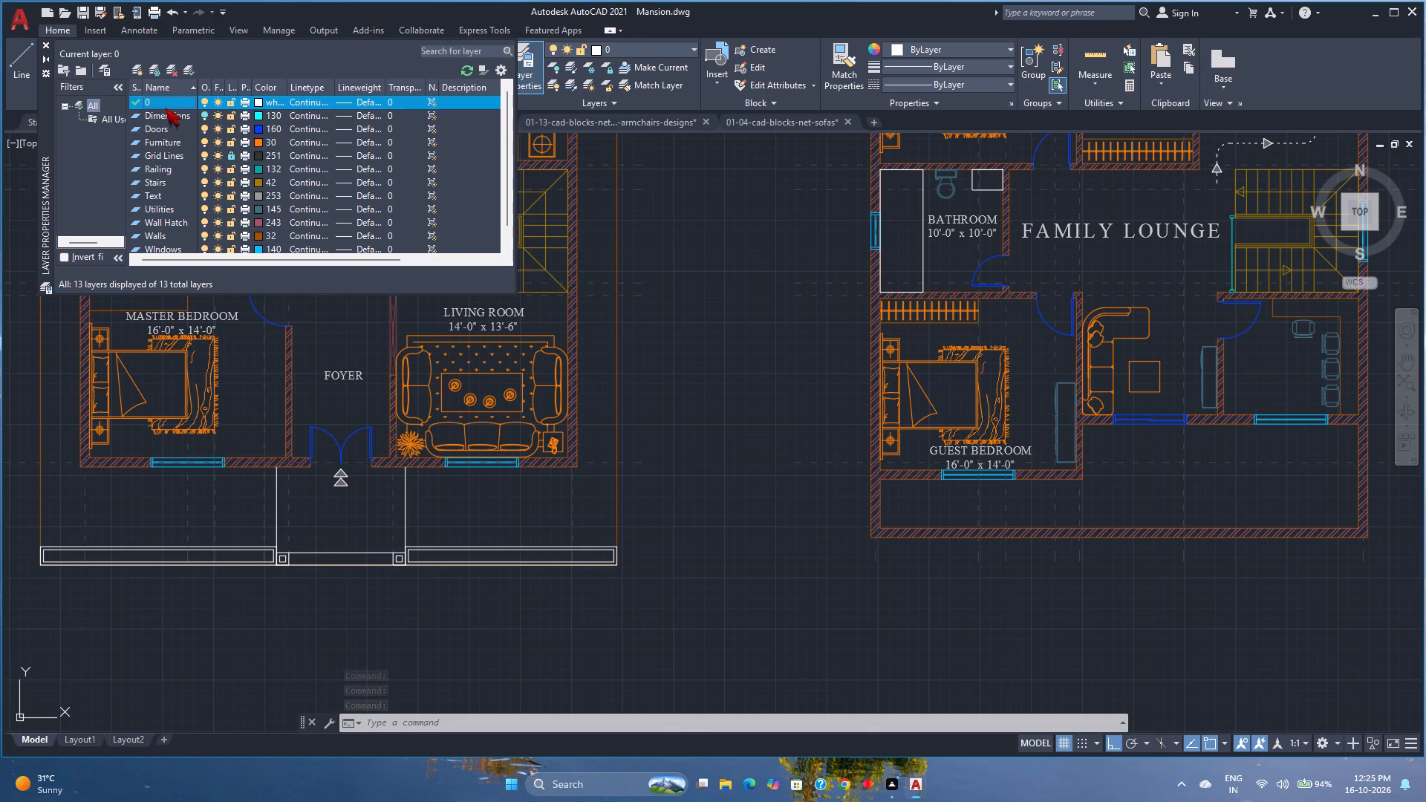
pyautogui.hotkey('alt', 'n')
pyautogui.write('Grenary')
pyautogui.press('BackSpace')
pyautogui.press('BackSpace')
pyautogui.press('BackSpace')
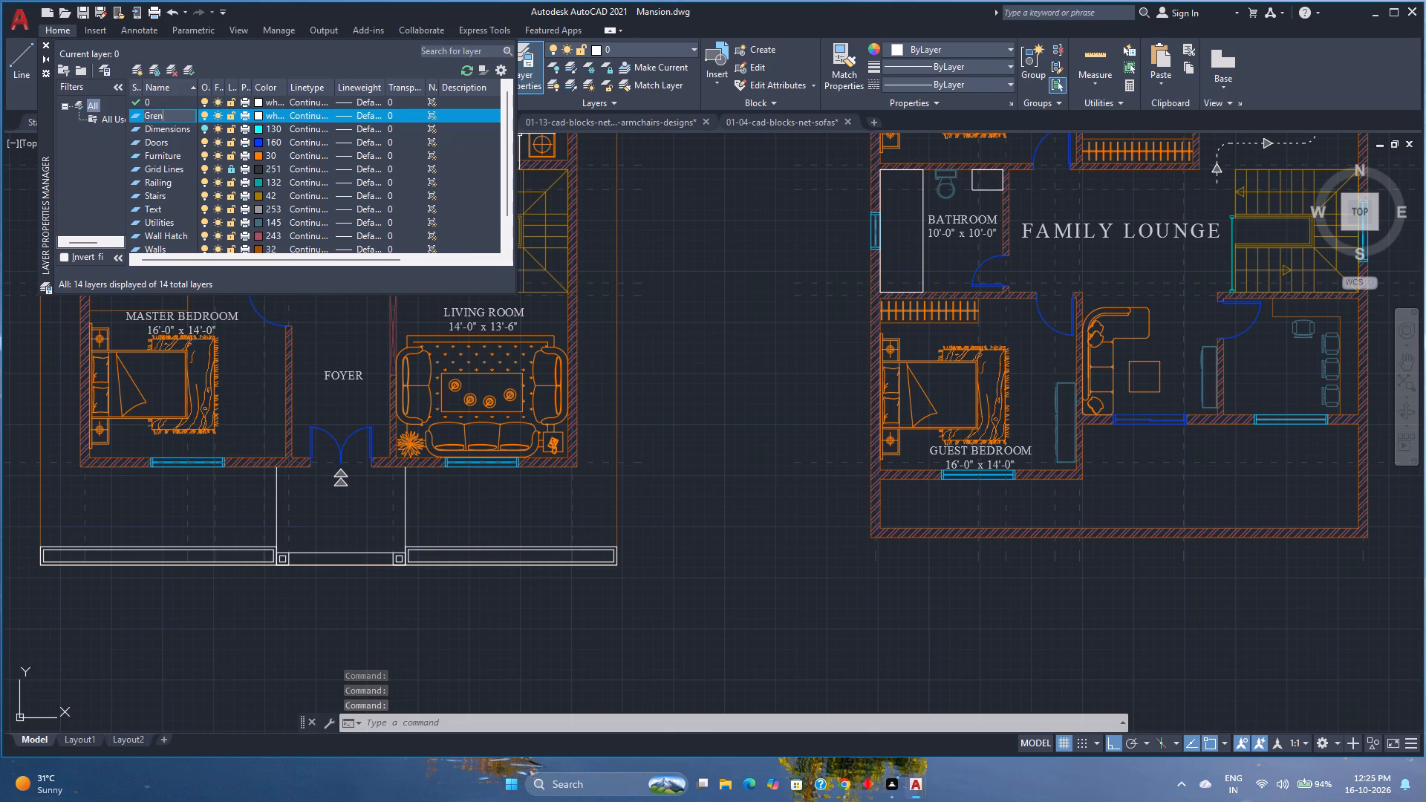
pyautogui.press('BackSpace')
pyautogui.write('enary')
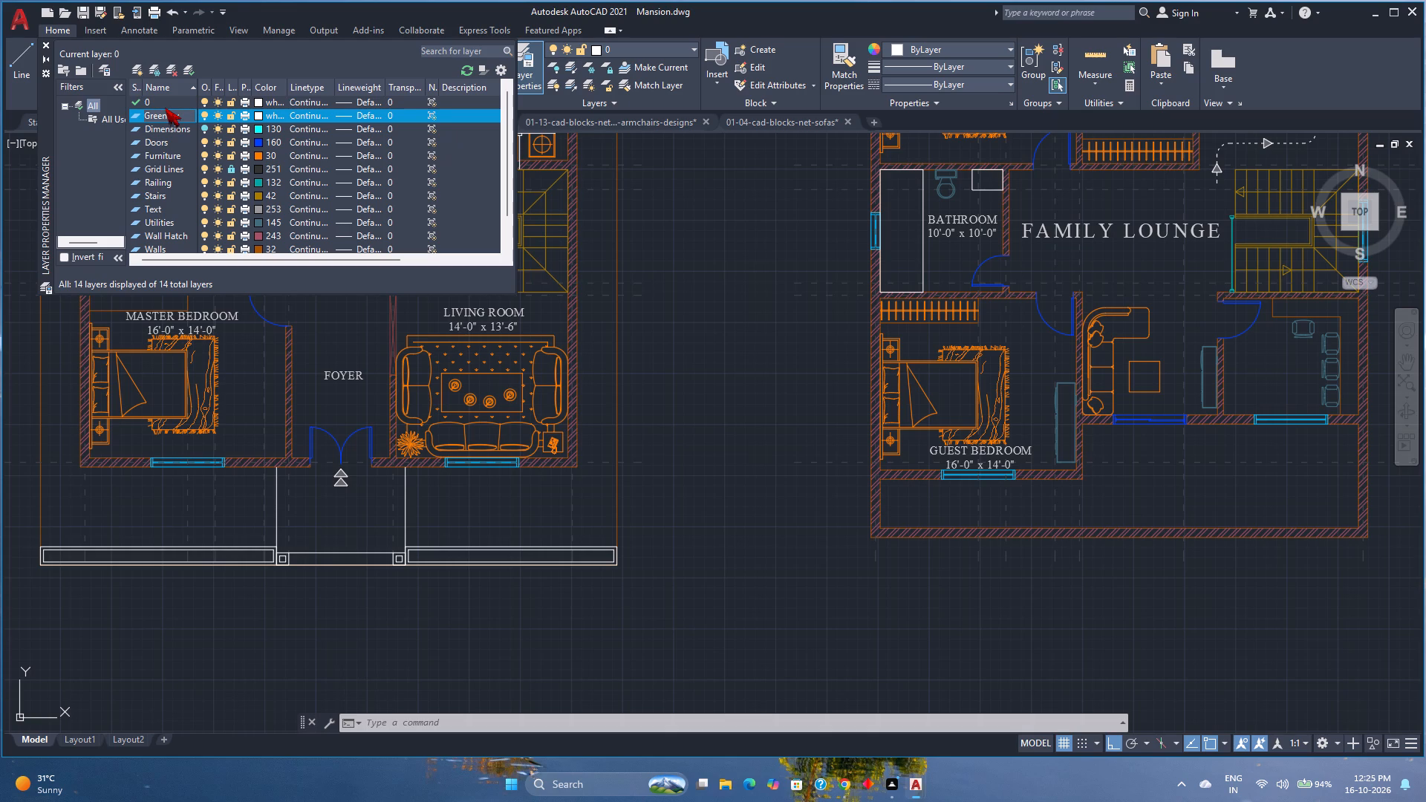
# Set the Greenary layer's color to green (index color 3).
pyautogui.click(258, 115)
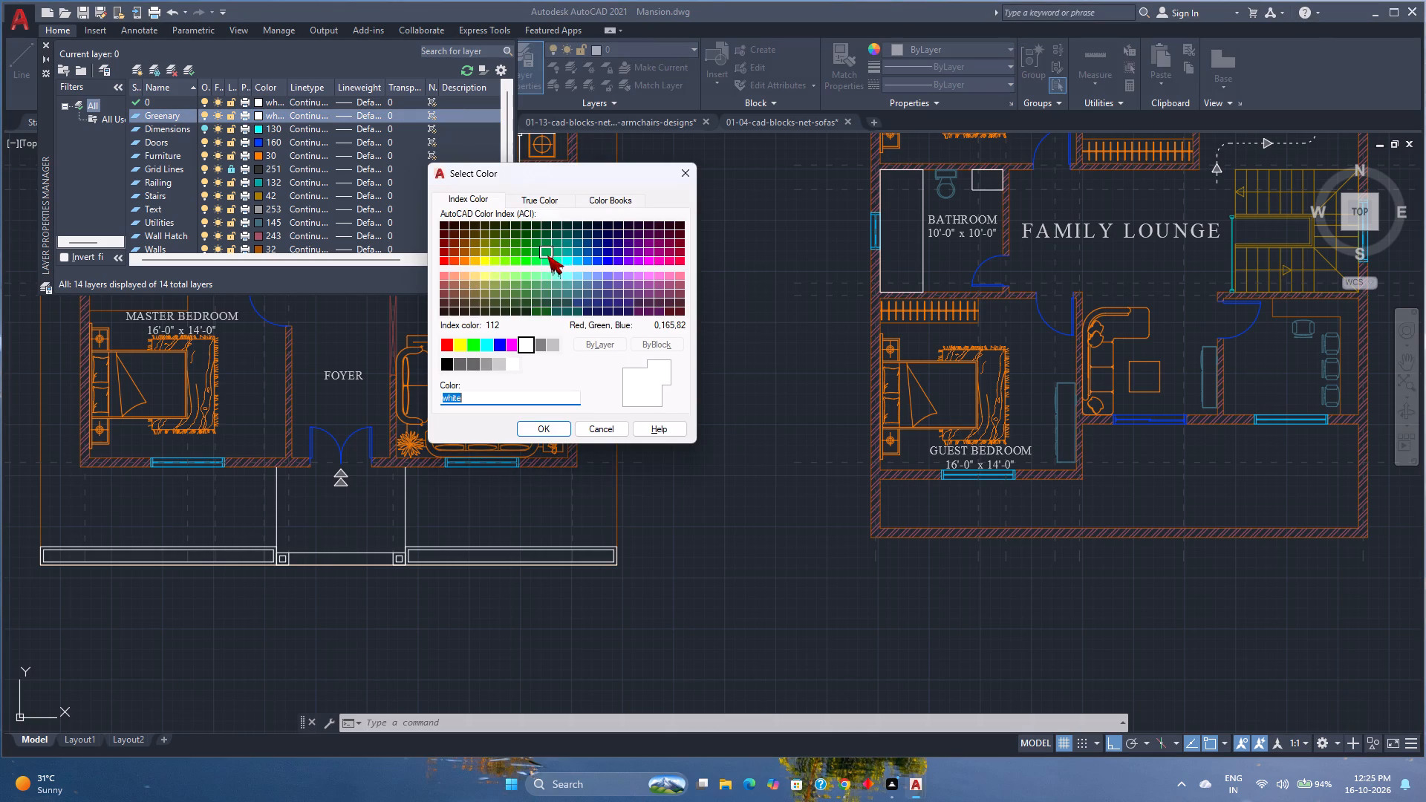
pyautogui.click(547, 255)
pyautogui.click(478, 342)
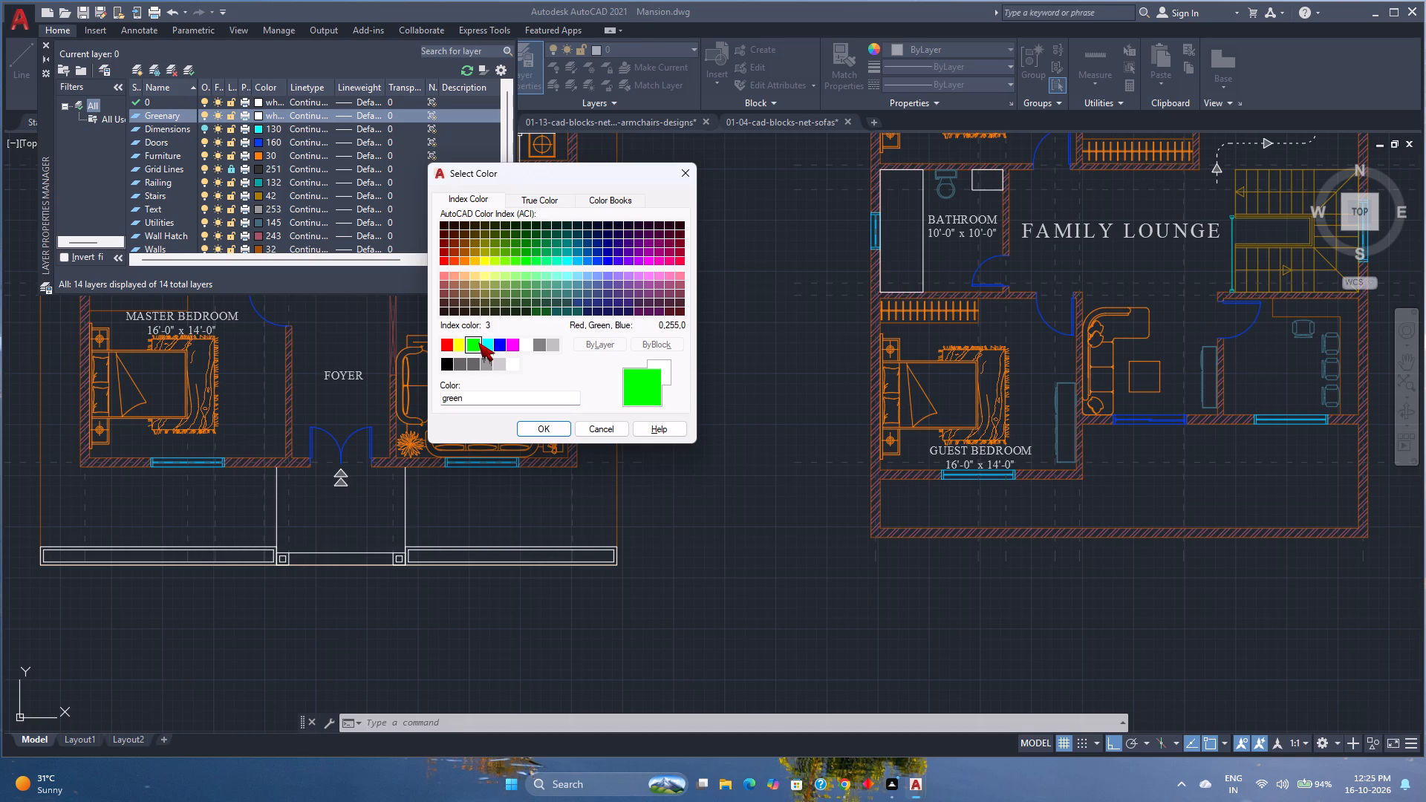
pyautogui.click(536, 422)
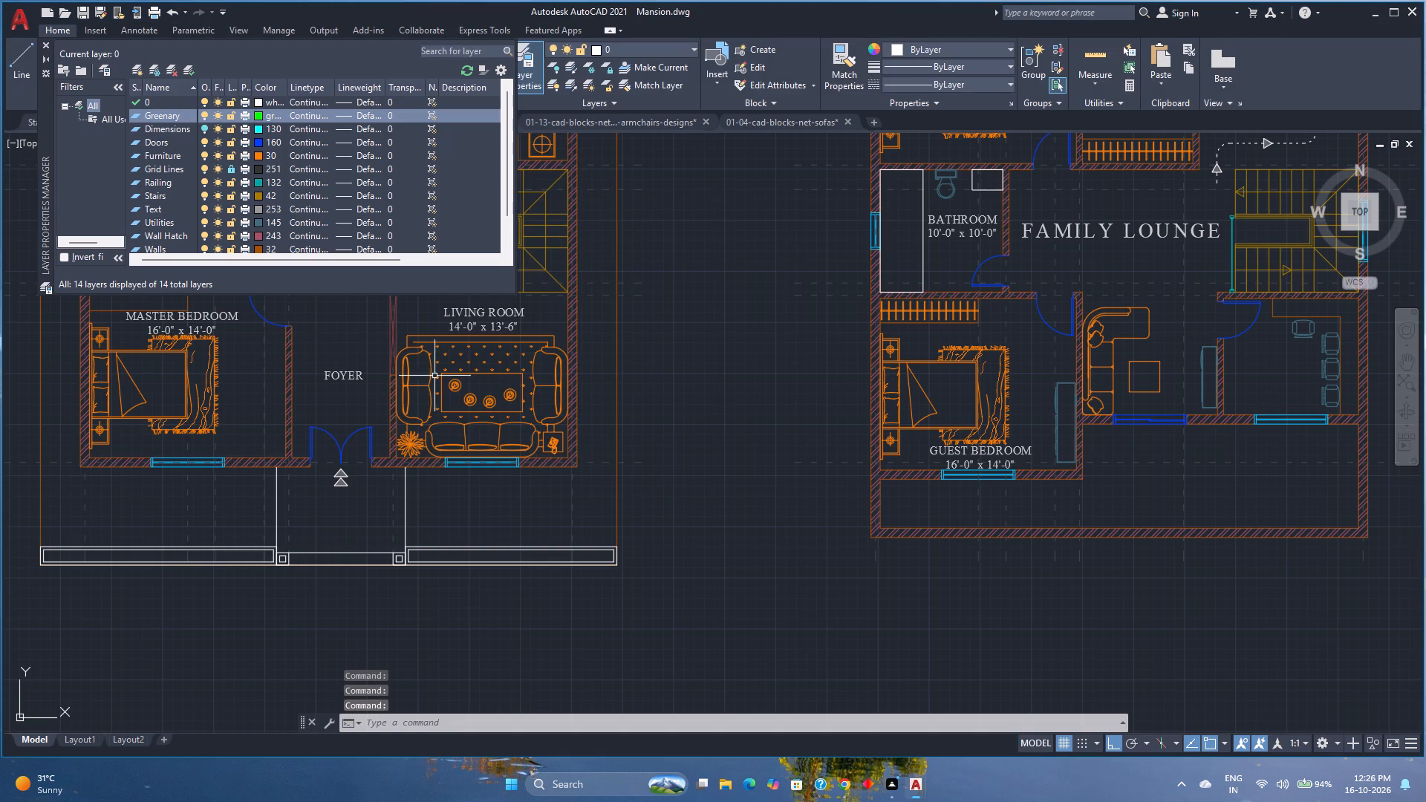
pyautogui.click(45, 45)
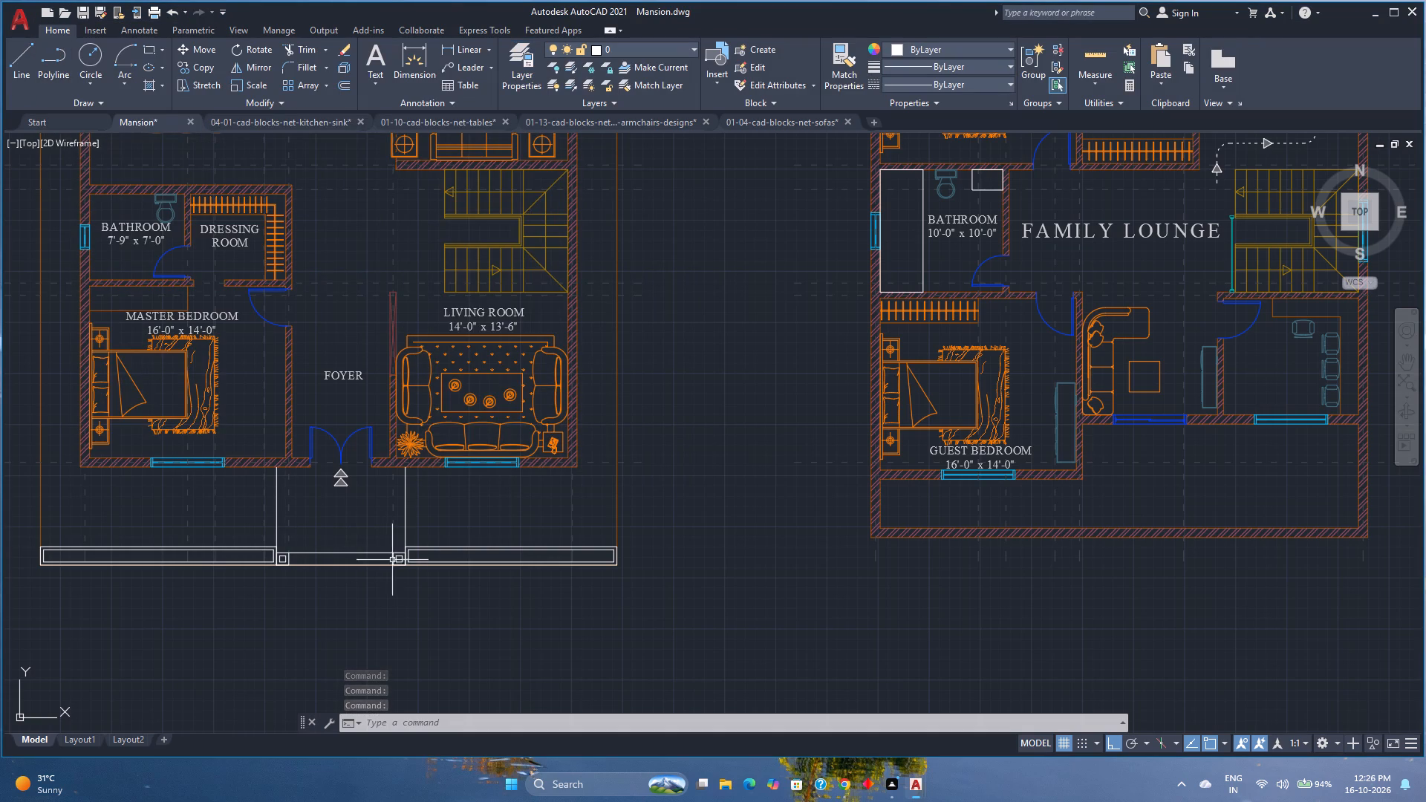
# Examine the ground floor plan and its front boundary strip for areas that need planting.
pyautogui.scroll(3, 396, 563)
pyautogui.scroll(-2, 444, 509)
pyautogui.moveTo(444, 509); pyautogui.dragTo(472, 500, button='middle')
pyautogui.scroll(-2, 475, 500)
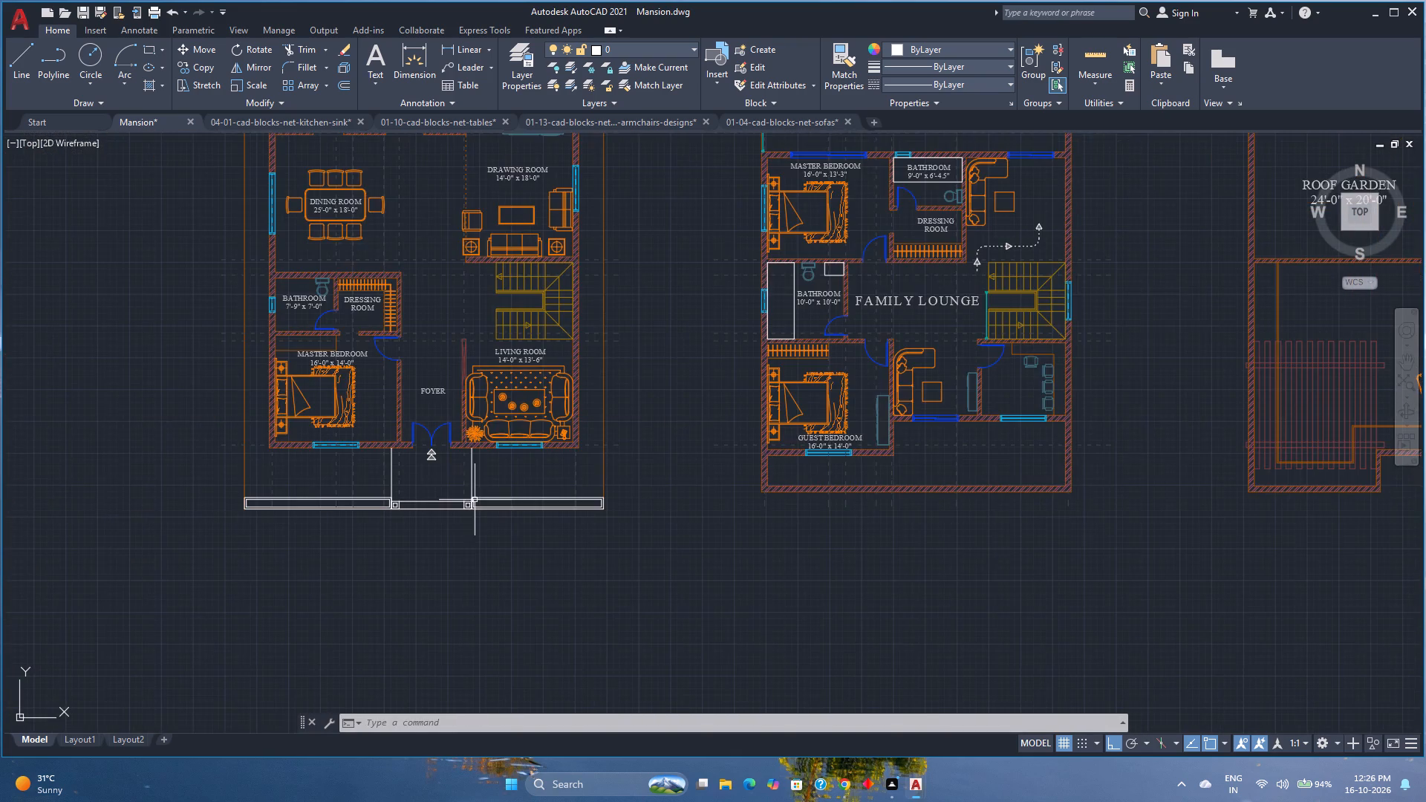
pyautogui.scroll(-2, 466, 452)
pyautogui.scroll(3, 458, 330)
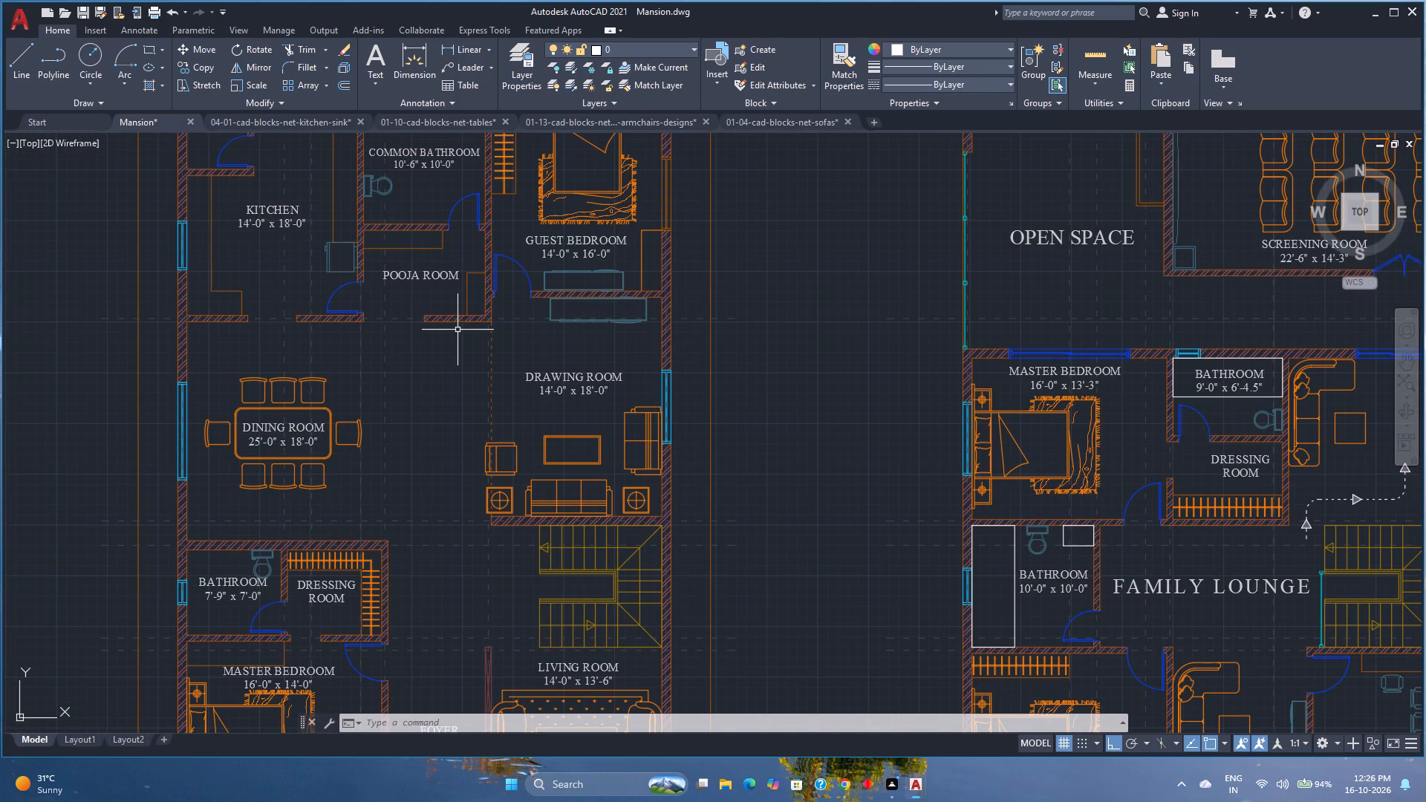
pyautogui.scroll(-1, 458, 330)
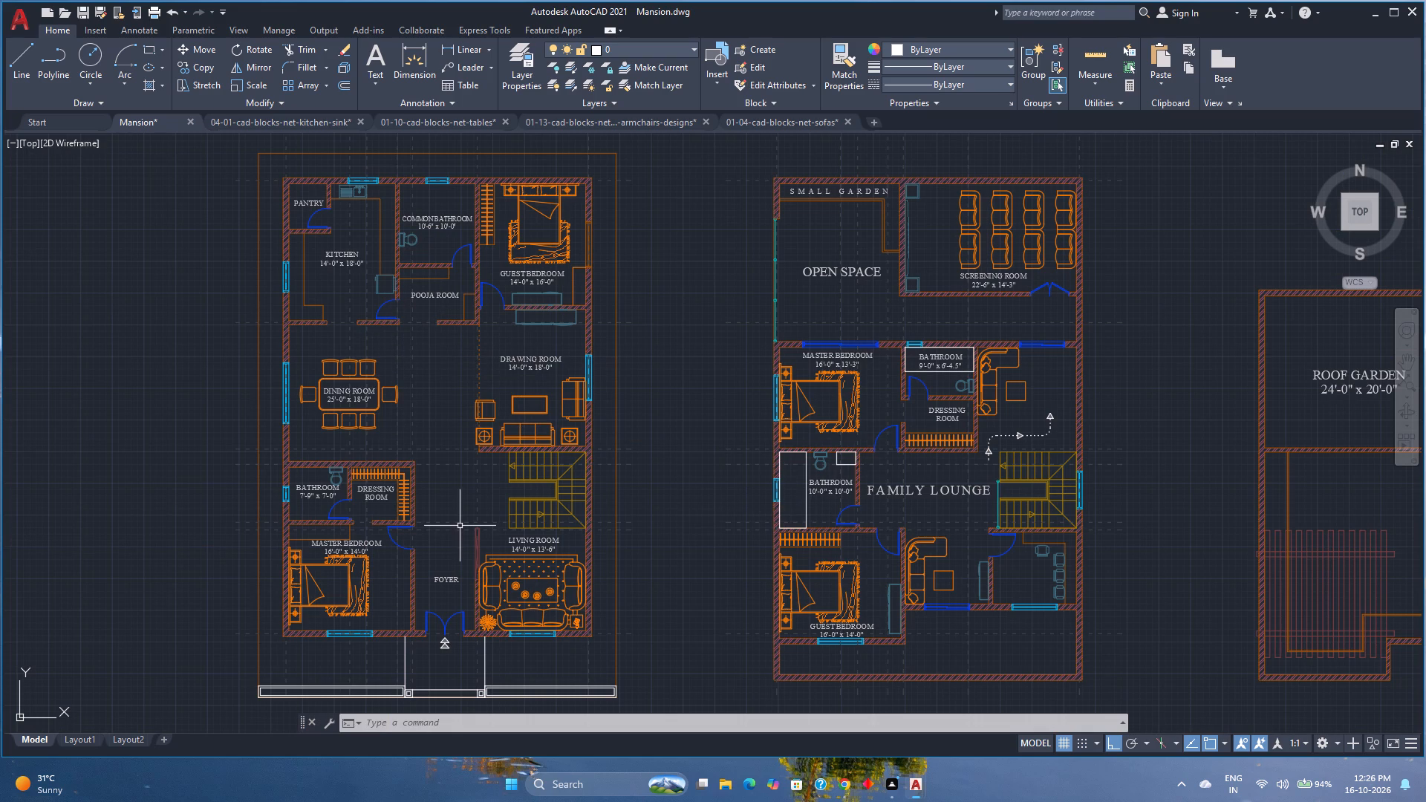
pyautogui.moveTo(455, 525); pyautogui.dragTo(428, 453, button='middle')
pyautogui.scroll(-1, 428, 453)
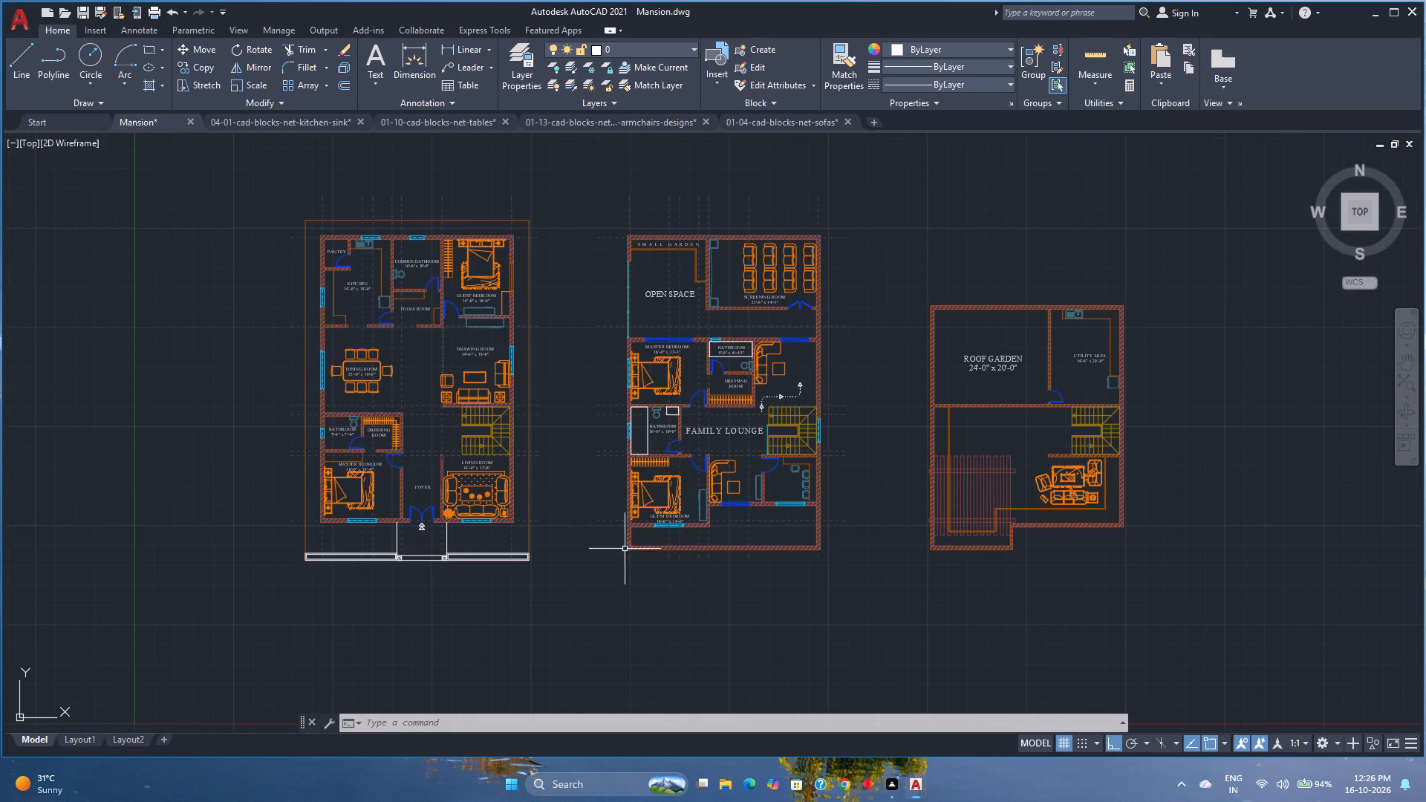
# Assign the inner rectangles of both front boundary strips and the two small squares beside the entrance path to the Greenary layer.
pyautogui.scroll(4, 463, 544)
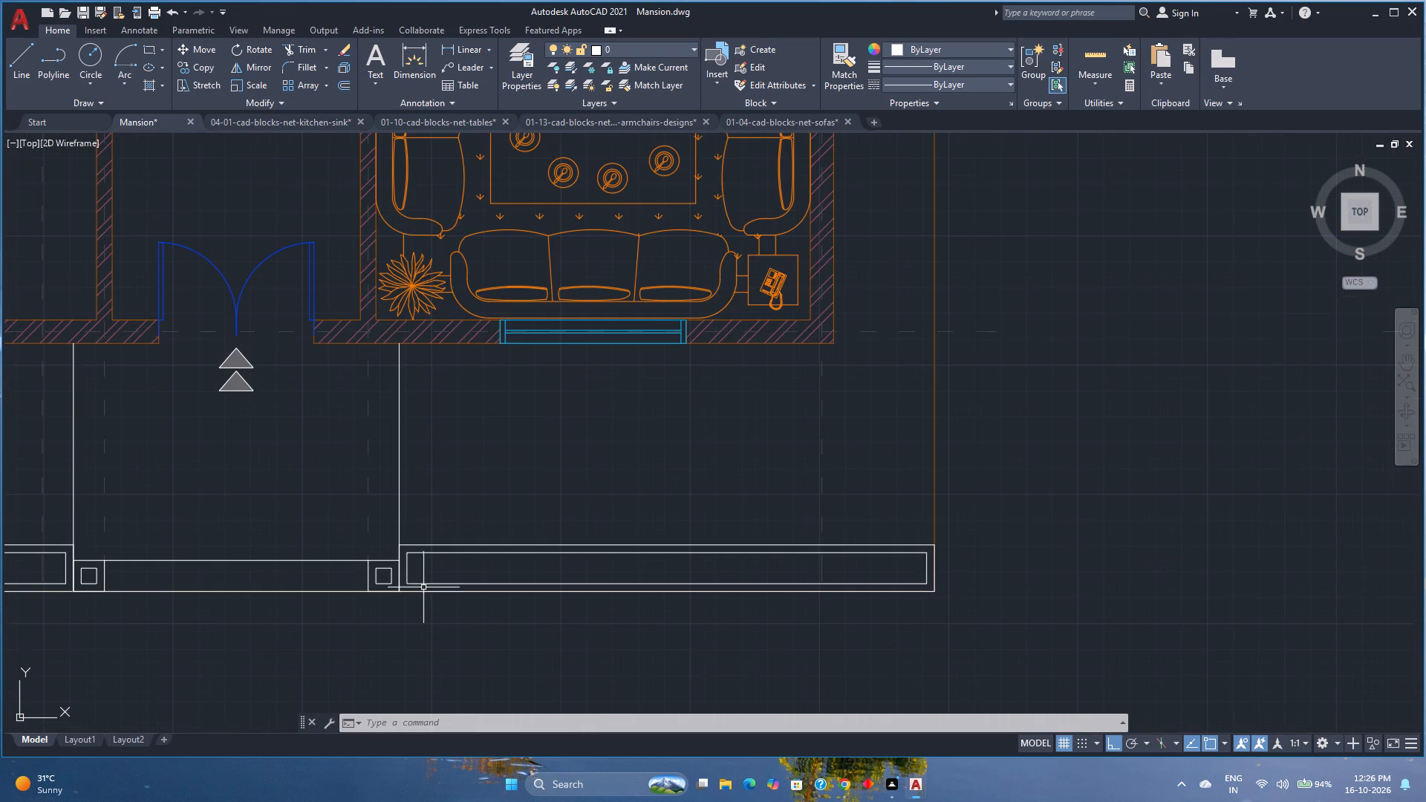
pyautogui.scroll(2, 418, 576)
pyautogui.click(412, 555)
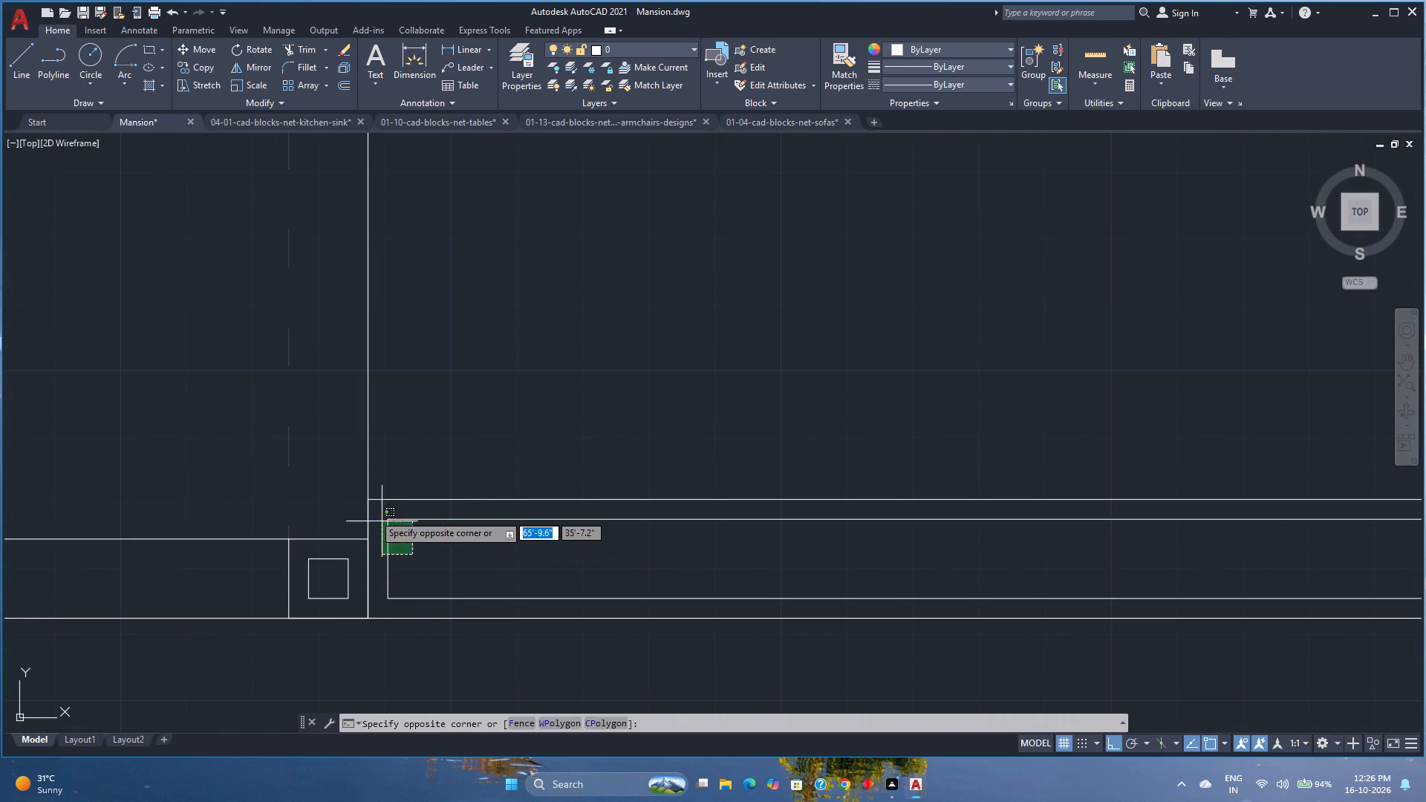
pyautogui.click(374, 514)
pyautogui.click(351, 563)
pyautogui.click(337, 568)
pyautogui.scroll(-2, 337, 568)
pyautogui.moveTo(337, 568); pyautogui.dragTo(896, 542, button='middle')
pyautogui.scroll(2, 604, 550)
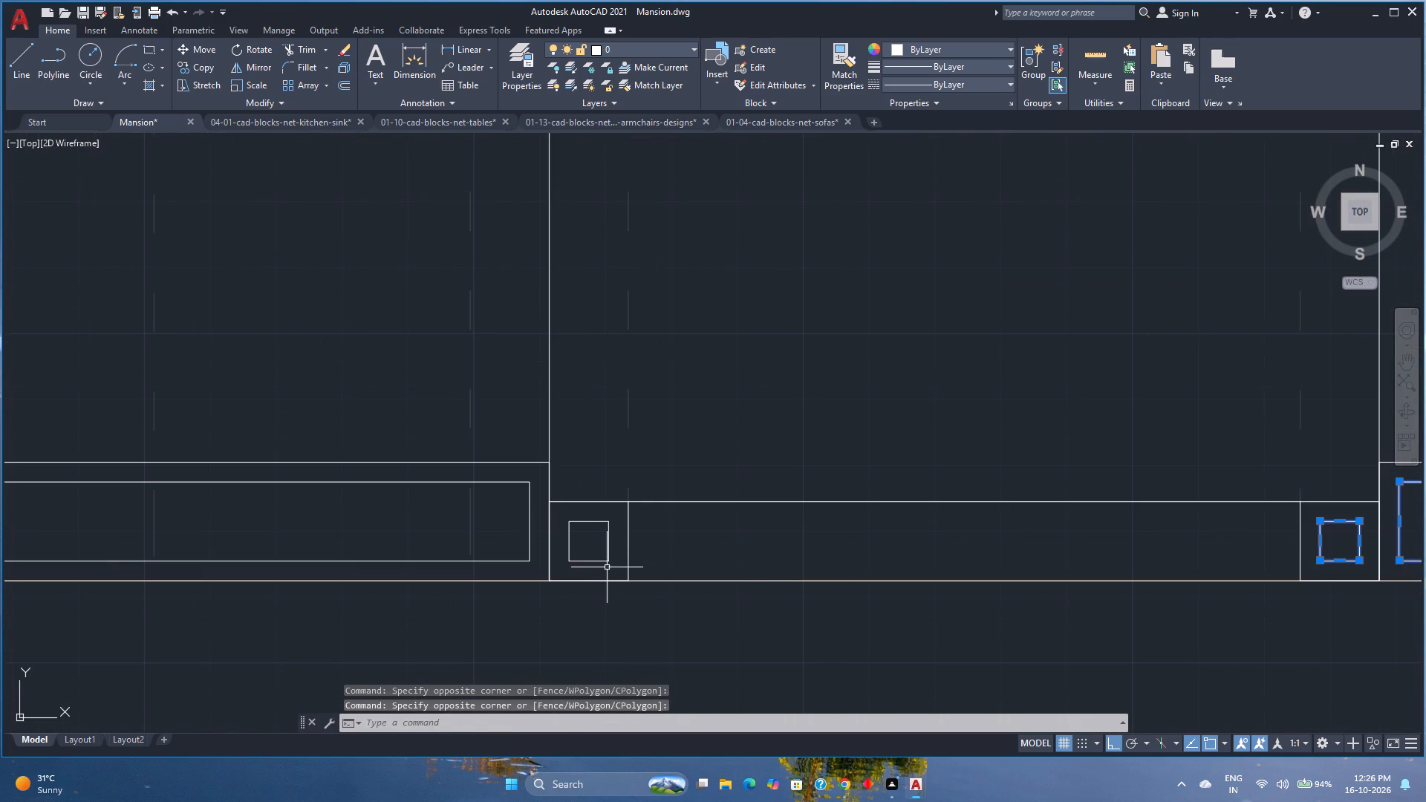
pyautogui.click(607, 567)
pyautogui.click(602, 561)
pyautogui.click(504, 561)
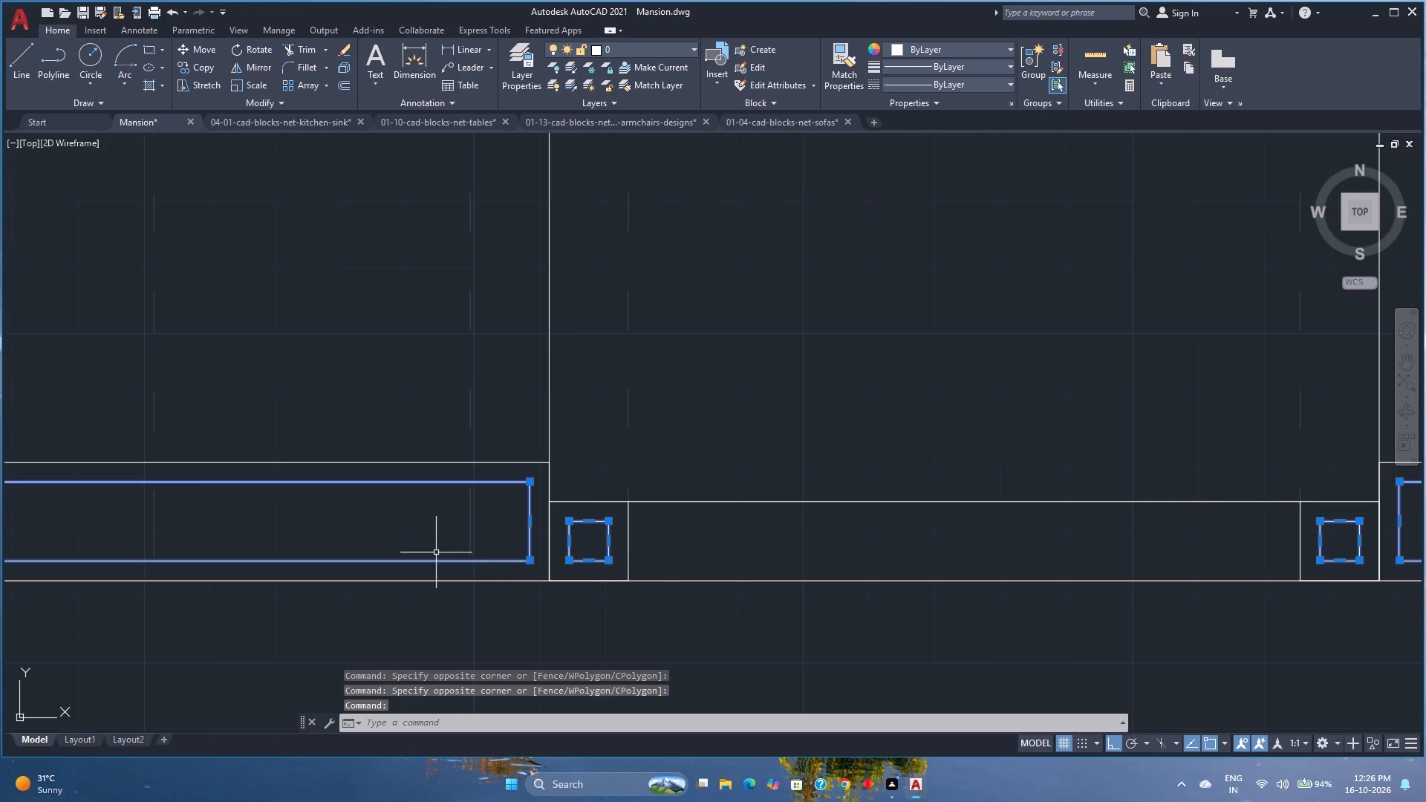
pyautogui.scroll(-4, 435, 552)
pyautogui.scroll(-1, 819, 468)
pyautogui.moveTo(819, 468); pyautogui.dragTo(812, 478, button='middle')
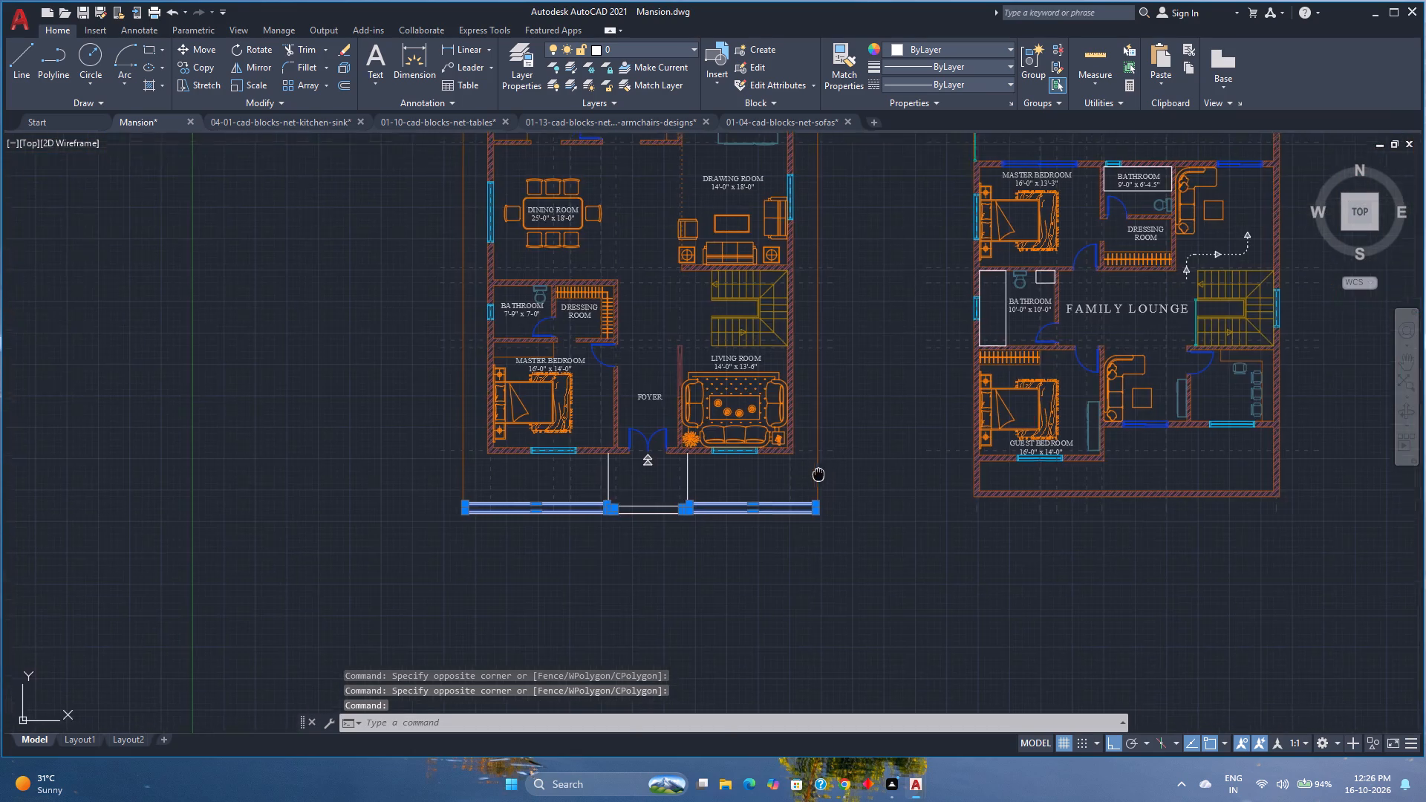
pyautogui.moveTo(812, 478); pyautogui.dragTo(250, 590, button='middle')
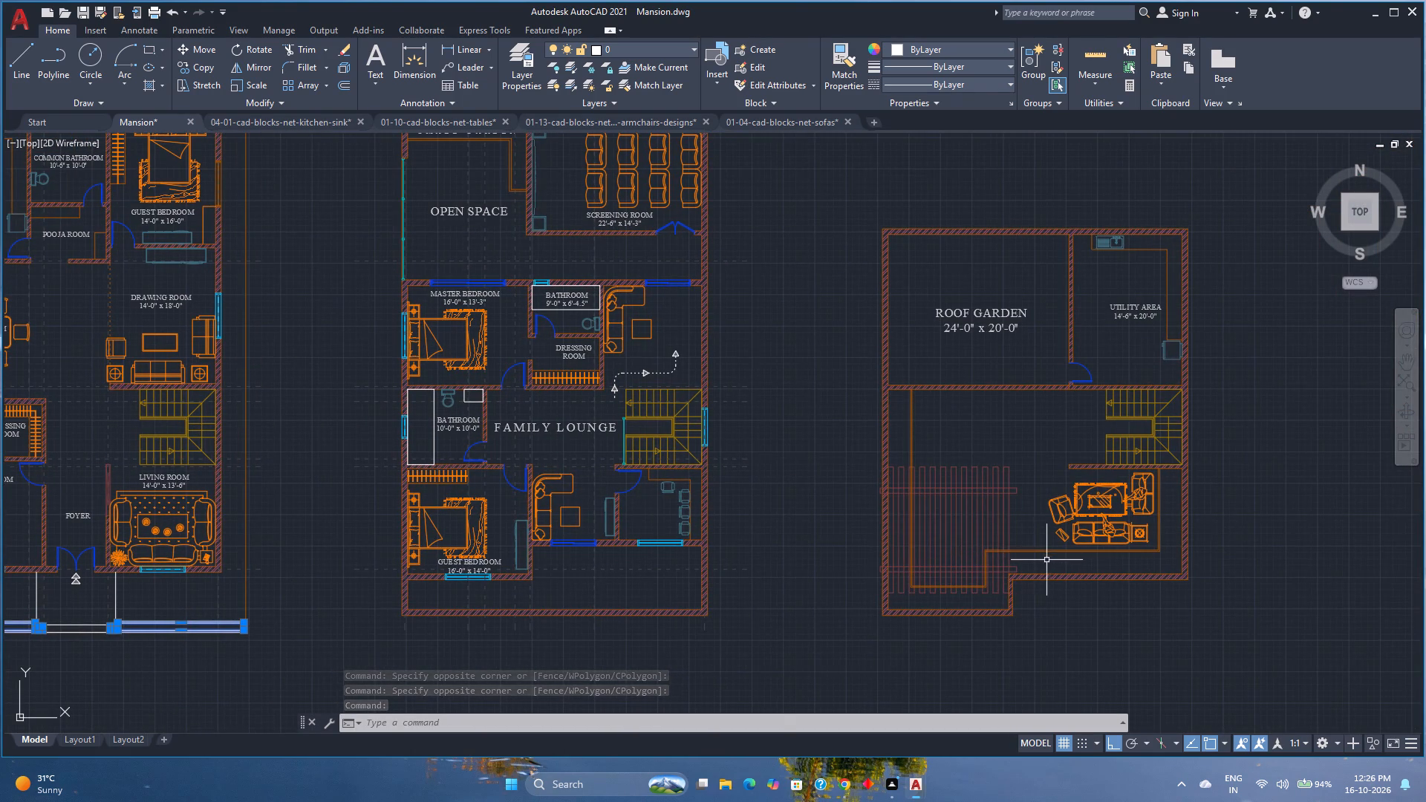
pyautogui.scroll(2, 1049, 560)
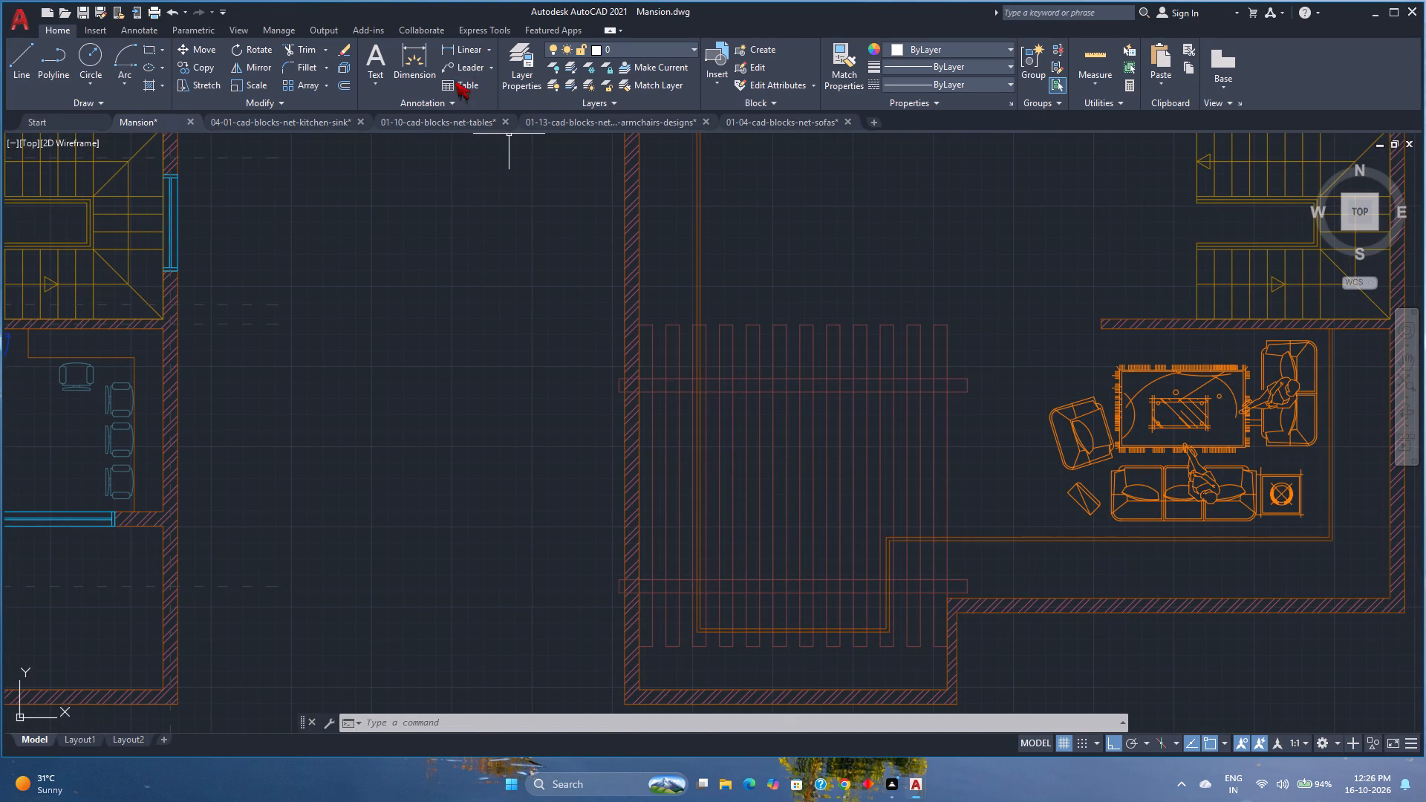
pyautogui.click(637, 52)
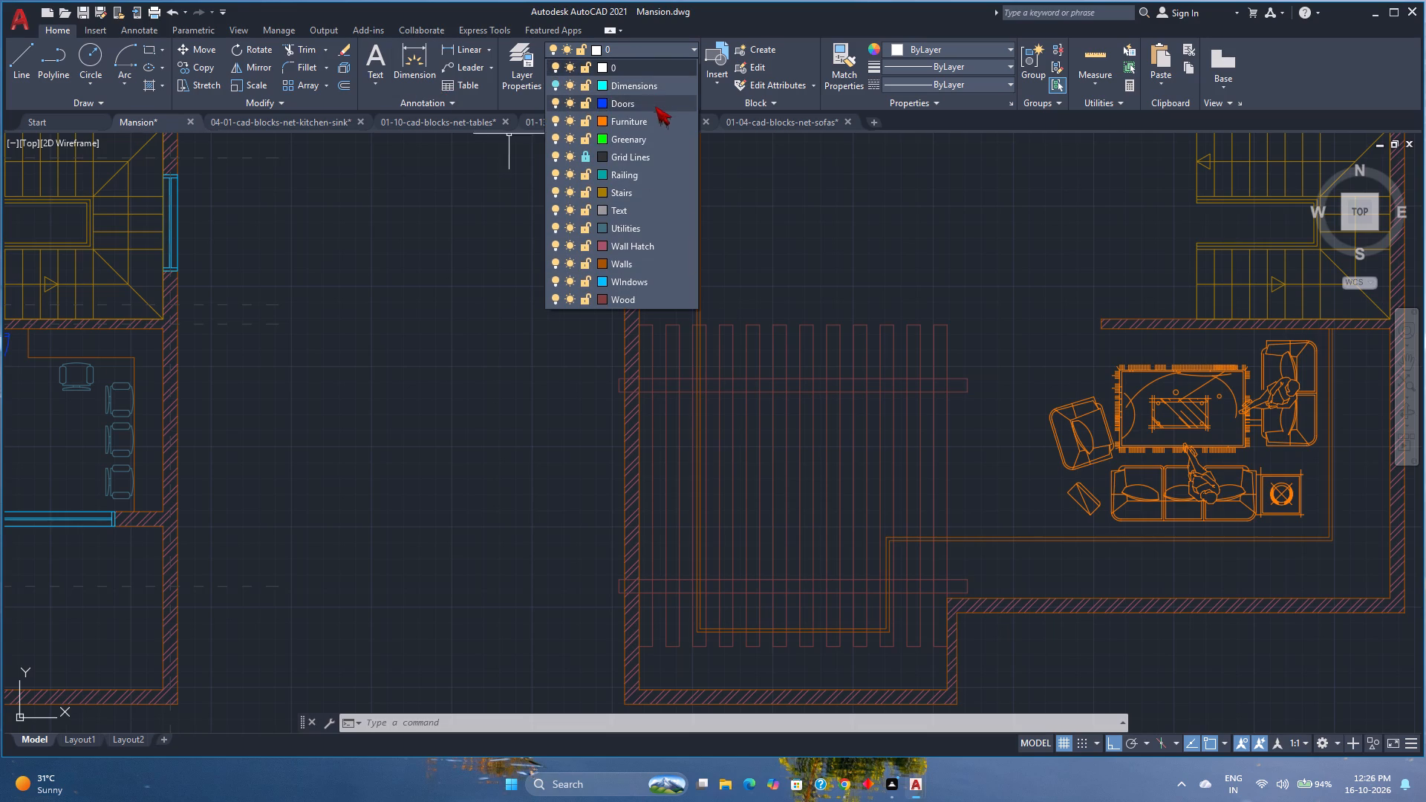
pyautogui.click(657, 136)
pyautogui.scroll(-3, 604, 215)
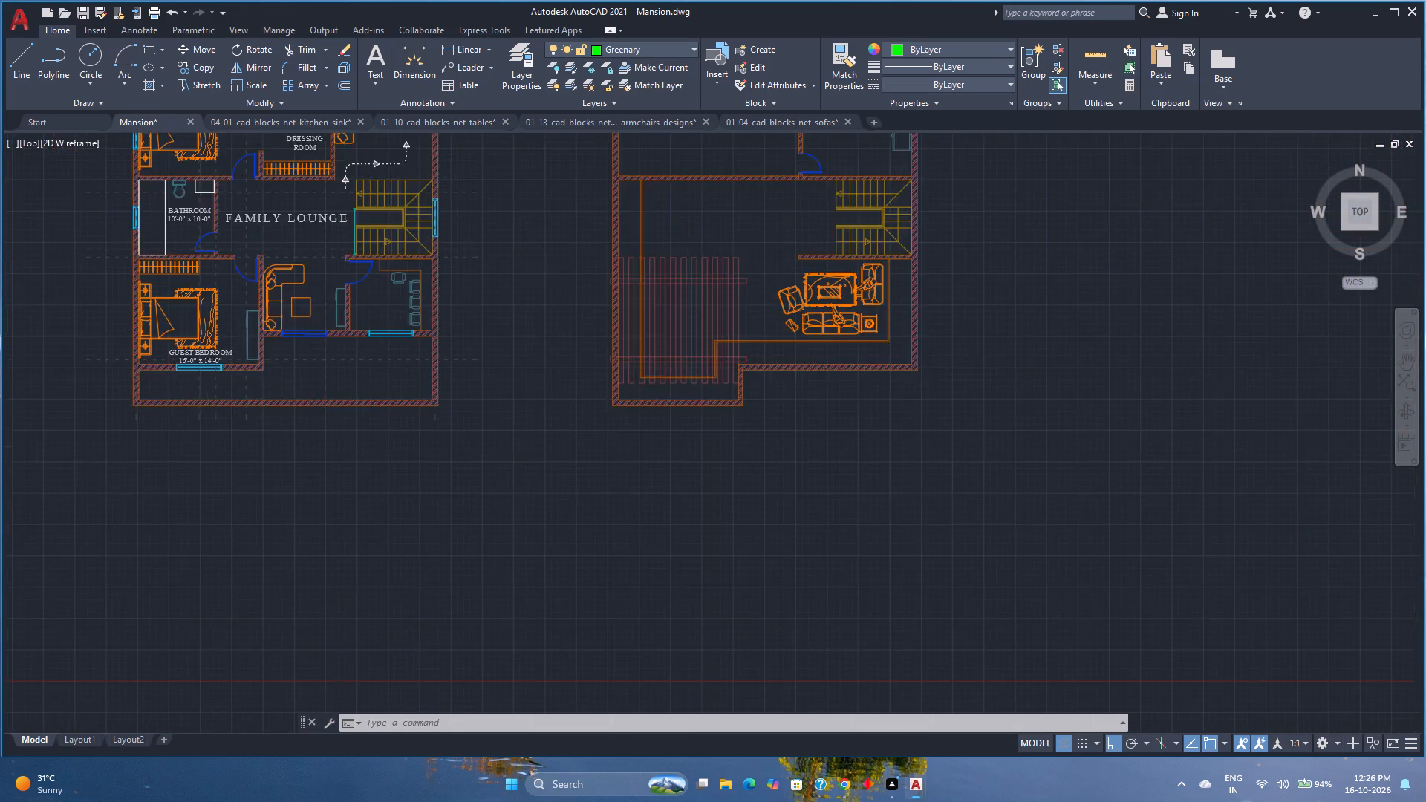
# Assign the inner L-shaped border line of the small garden beside the open space to the Greenary layer.
pyautogui.moveTo(555, 264); pyautogui.dragTo(659, 416, button='middle')
pyautogui.press('Escape')
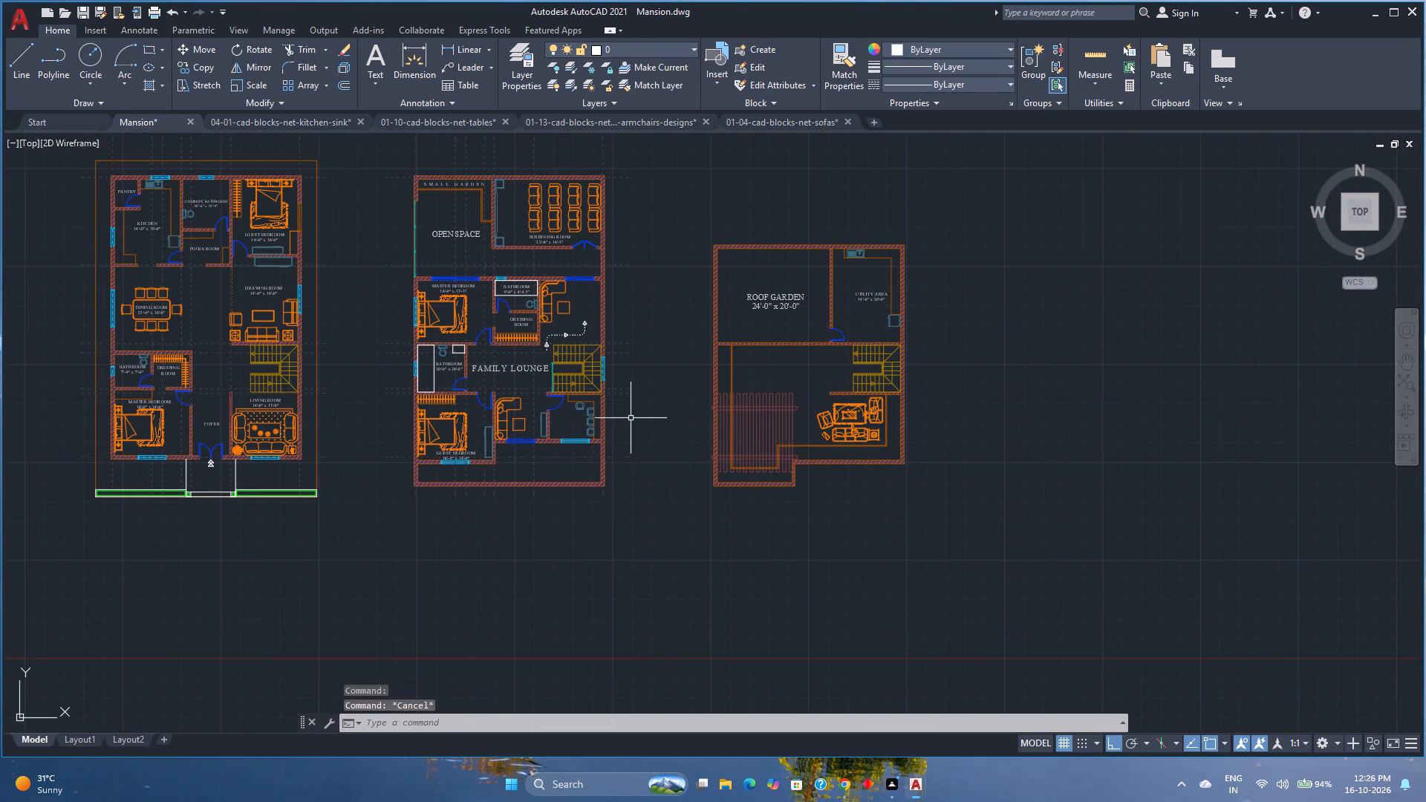
pyautogui.moveTo(628, 419); pyautogui.dragTo(660, 483, button='middle')
pyautogui.scroll(1, 456, 254)
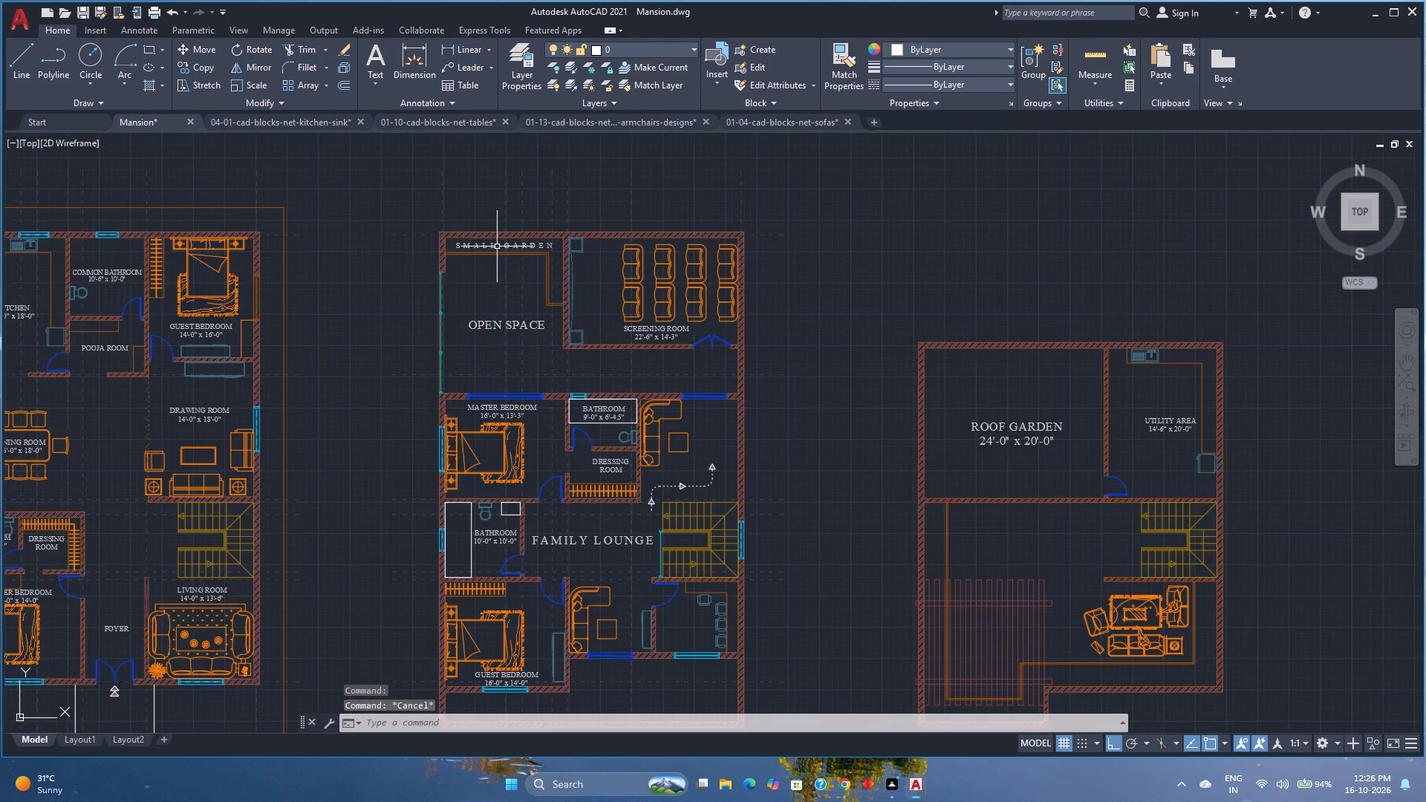
pyautogui.scroll(1, 498, 247)
pyautogui.scroll(1, 585, 301)
pyautogui.moveTo(589, 302); pyautogui.dragTo(599, 354, button='middle')
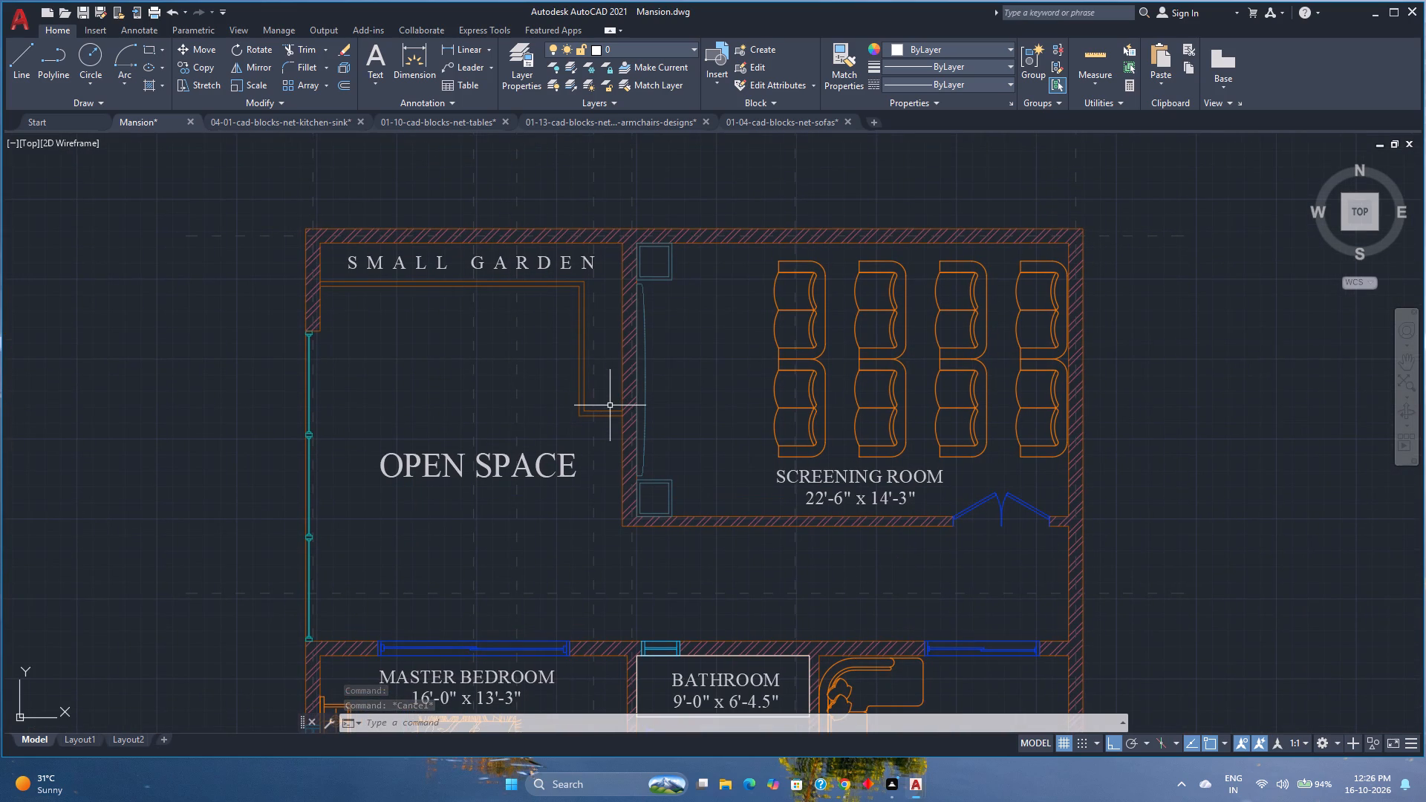
pyautogui.click(611, 411)
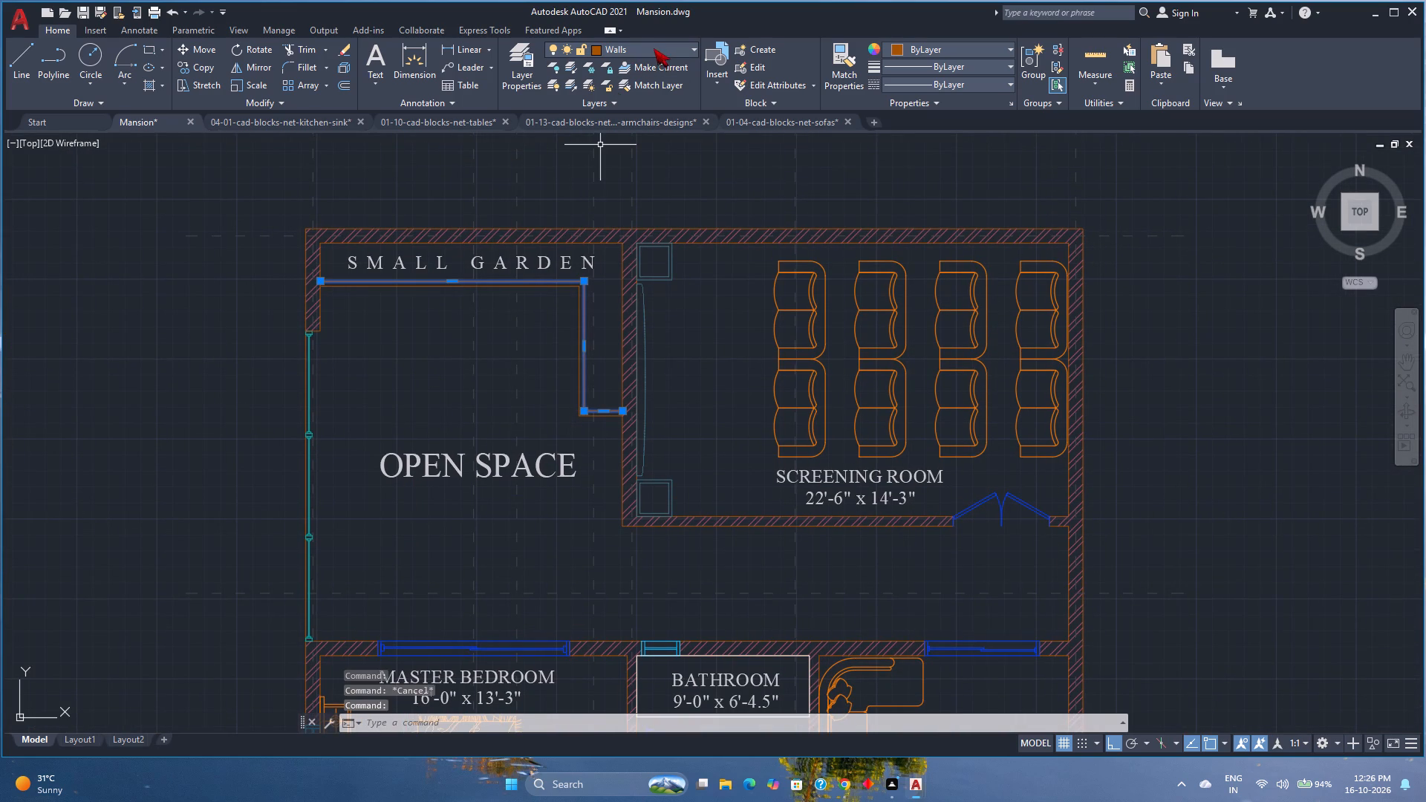
pyautogui.click(654, 48)
pyautogui.click(662, 138)
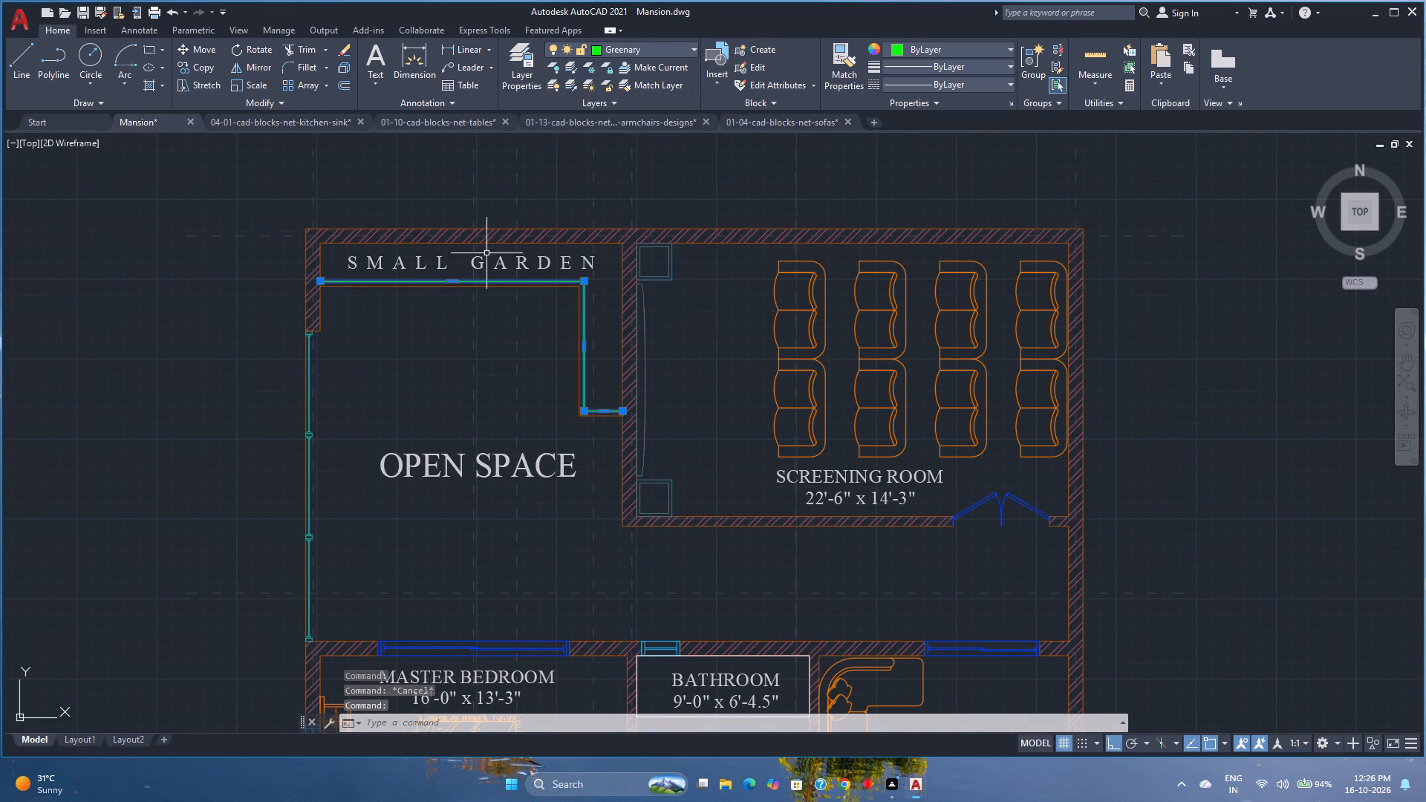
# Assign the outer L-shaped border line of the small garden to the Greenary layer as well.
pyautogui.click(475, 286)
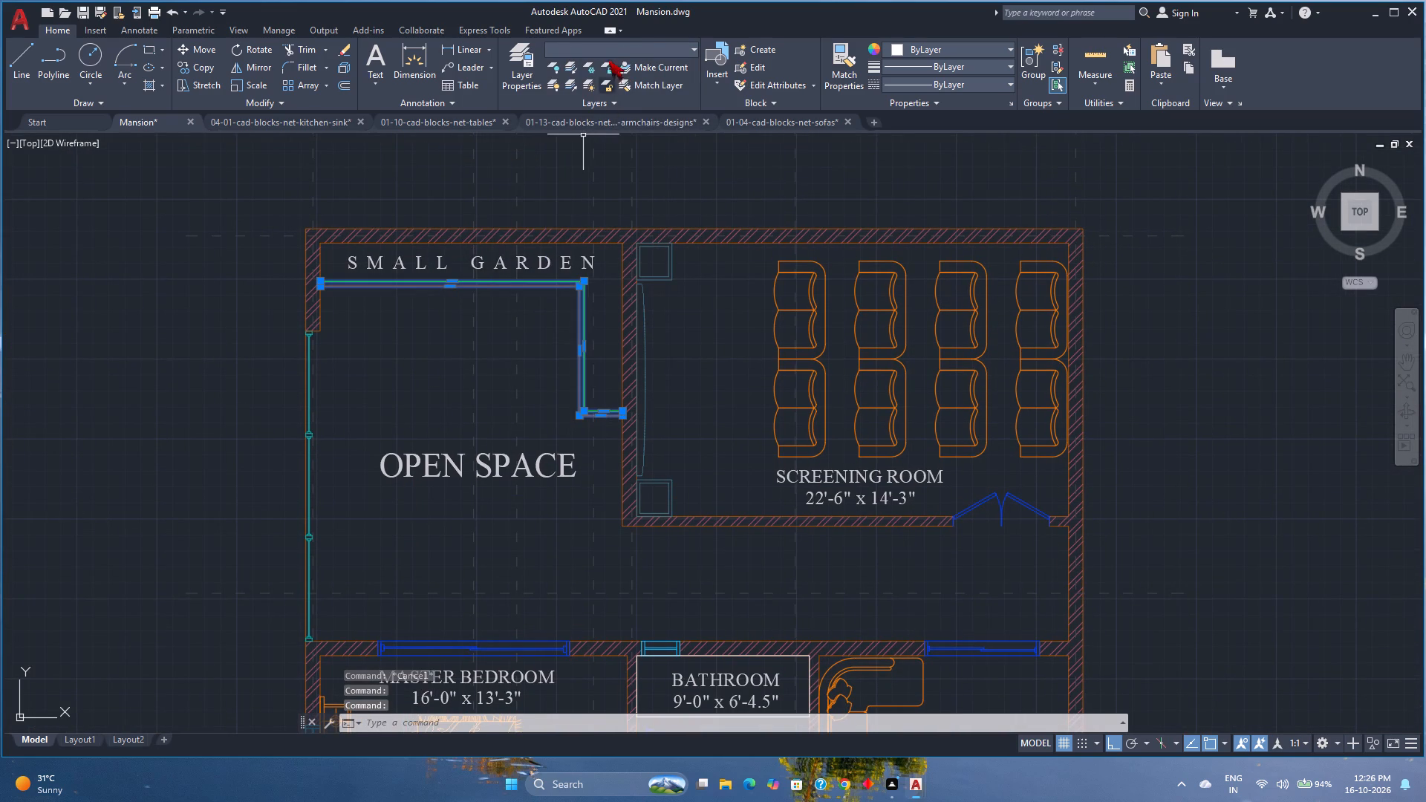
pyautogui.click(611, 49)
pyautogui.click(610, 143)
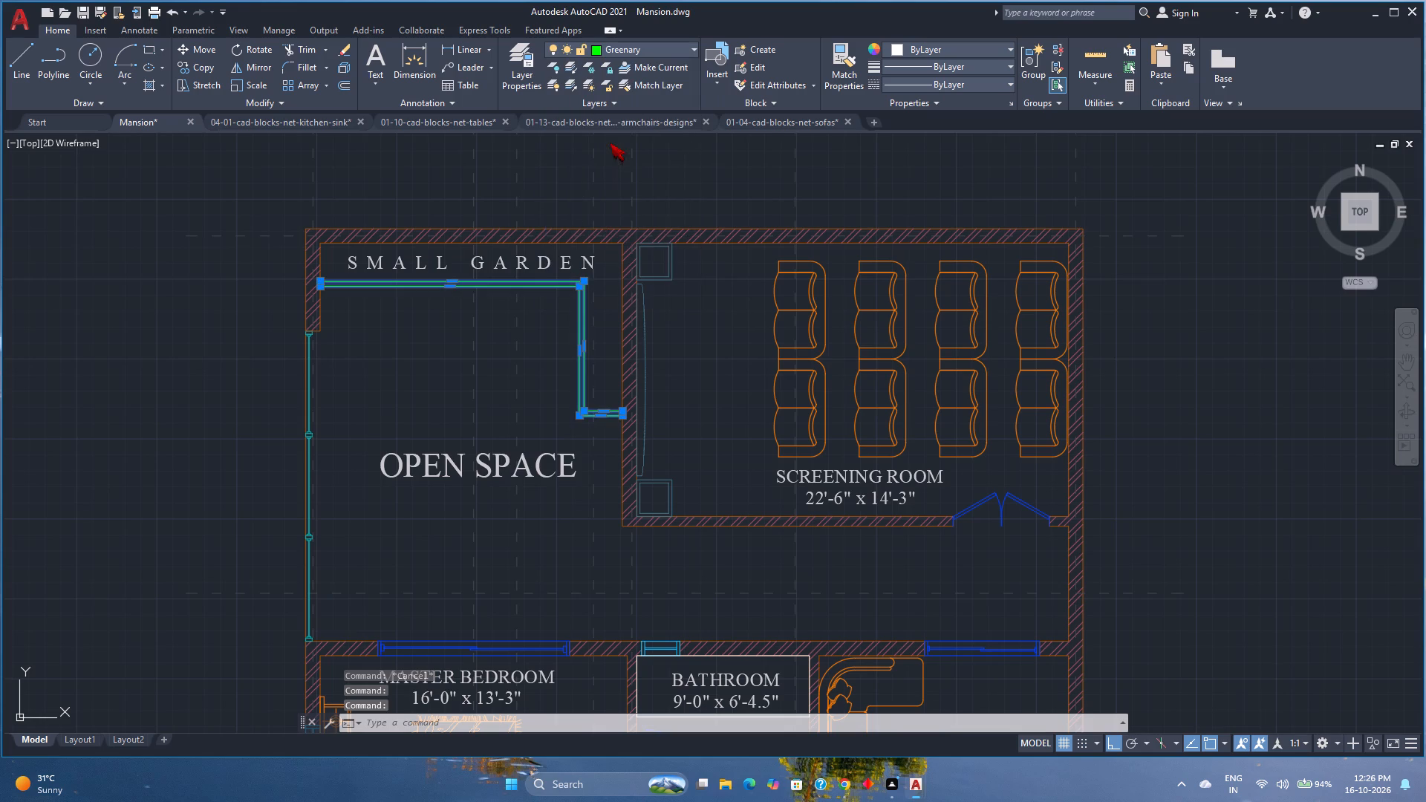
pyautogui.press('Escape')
# Examine the first floor and roof plans for other garden borders that need greenery.
pyautogui.scroll(-2, 474, 270)
pyautogui.moveTo(533, 356); pyautogui.dragTo(522, 347, button='middle')
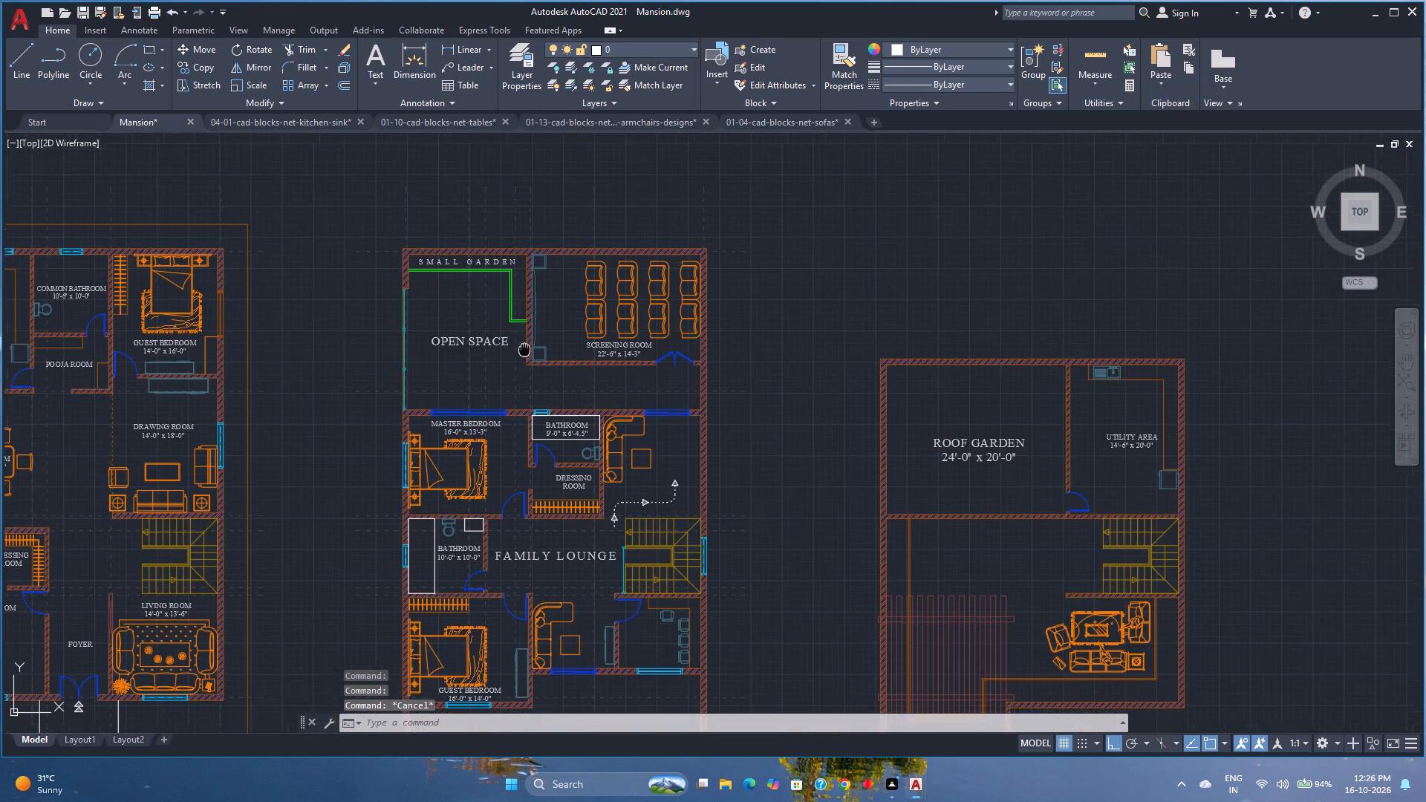
pyautogui.moveTo(522, 347); pyautogui.dragTo(408, 226, button='middle')
pyautogui.scroll(-1, 408, 226)
pyautogui.scroll(2, 740, 437)
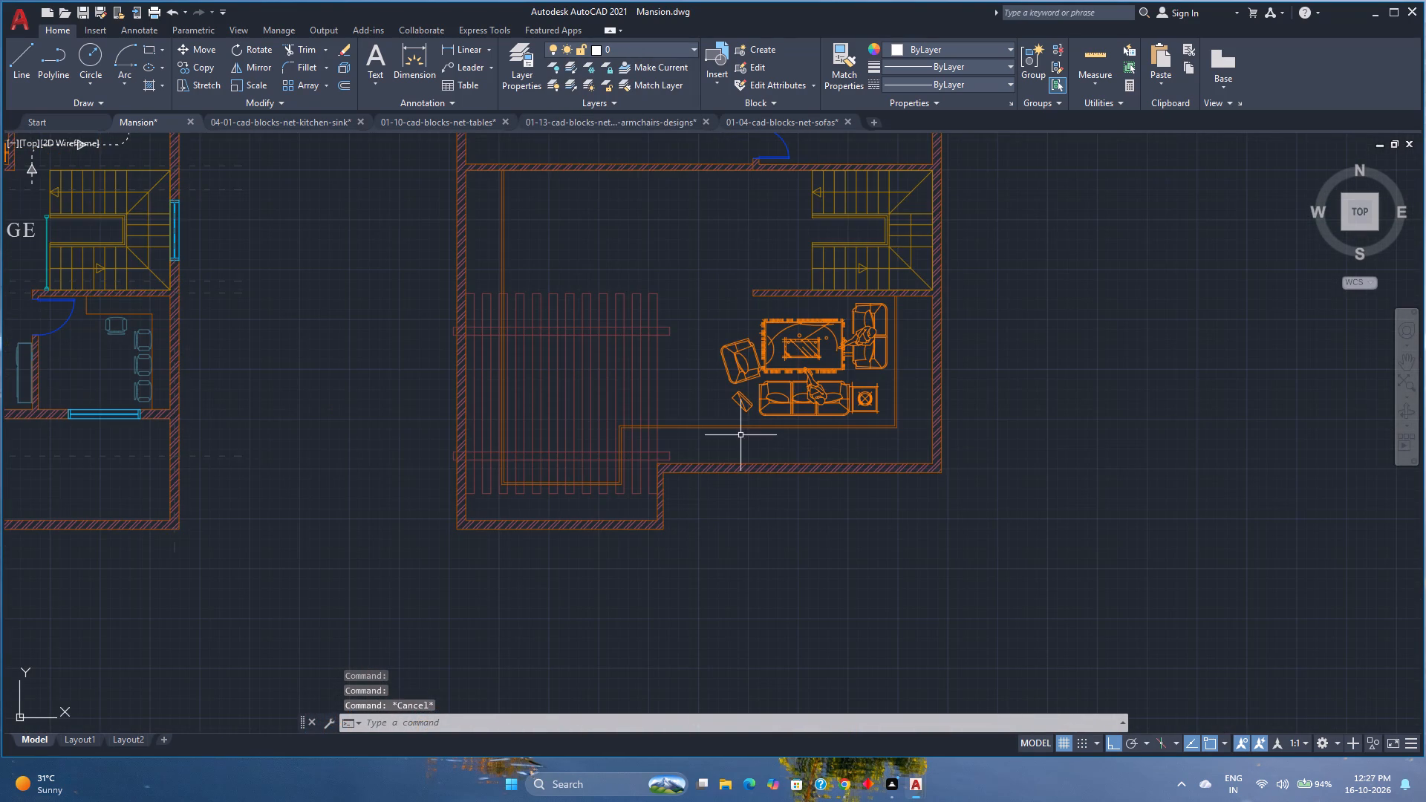
pyautogui.scroll(-1, 371, 333)
pyautogui.moveTo(371, 333); pyautogui.dragTo(524, 549, button='middle')
pyautogui.scroll(1, 224, 250)
pyautogui.moveTo(224, 250); pyautogui.dragTo(466, 364, button='middle')
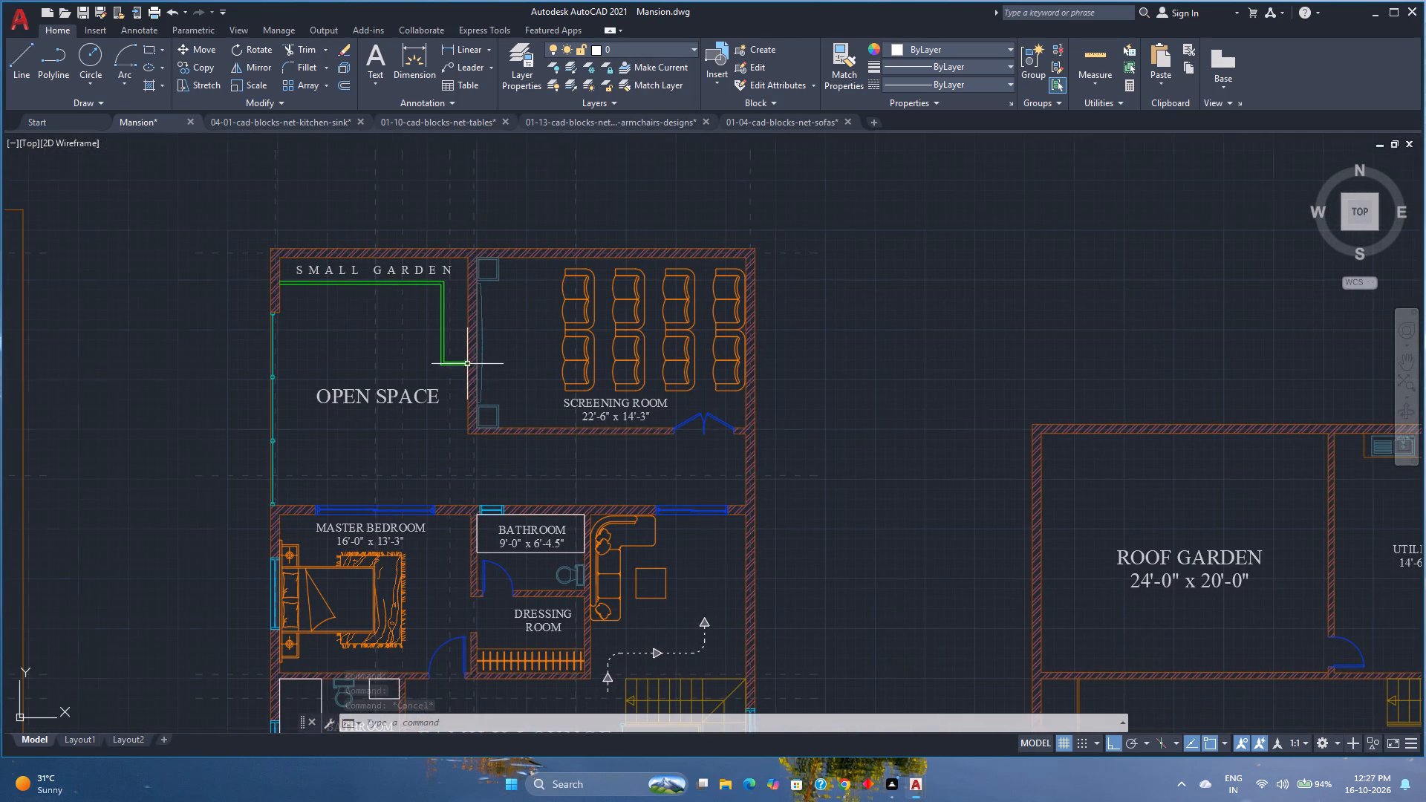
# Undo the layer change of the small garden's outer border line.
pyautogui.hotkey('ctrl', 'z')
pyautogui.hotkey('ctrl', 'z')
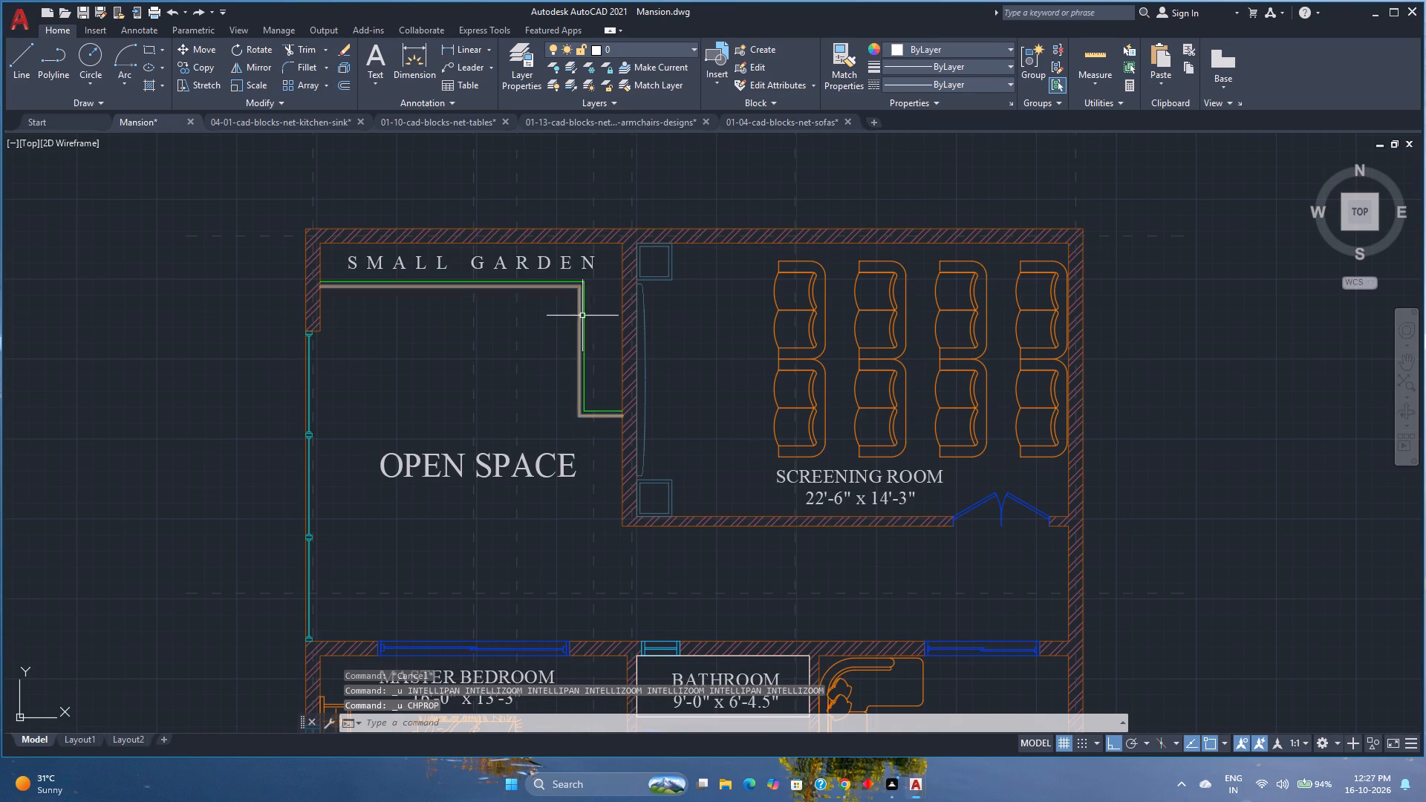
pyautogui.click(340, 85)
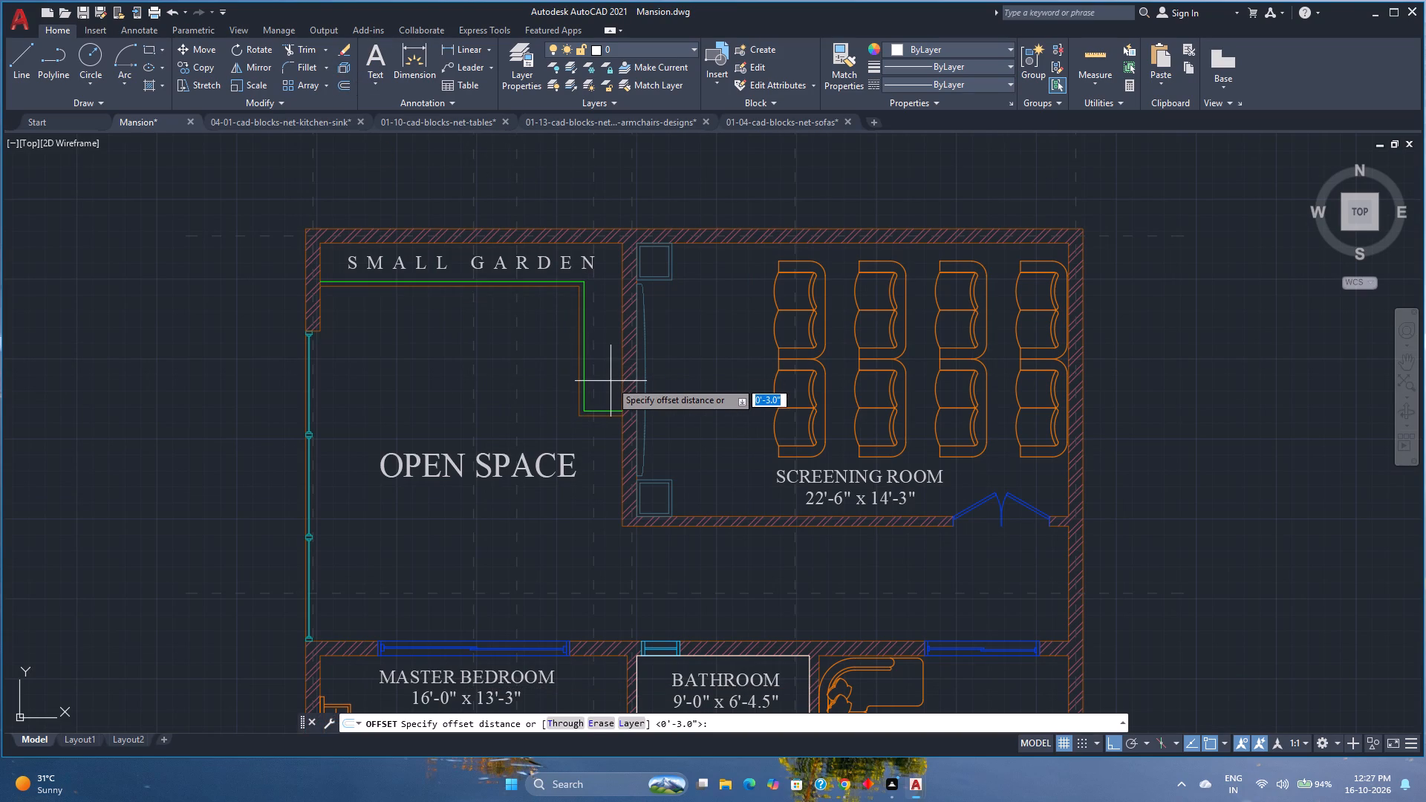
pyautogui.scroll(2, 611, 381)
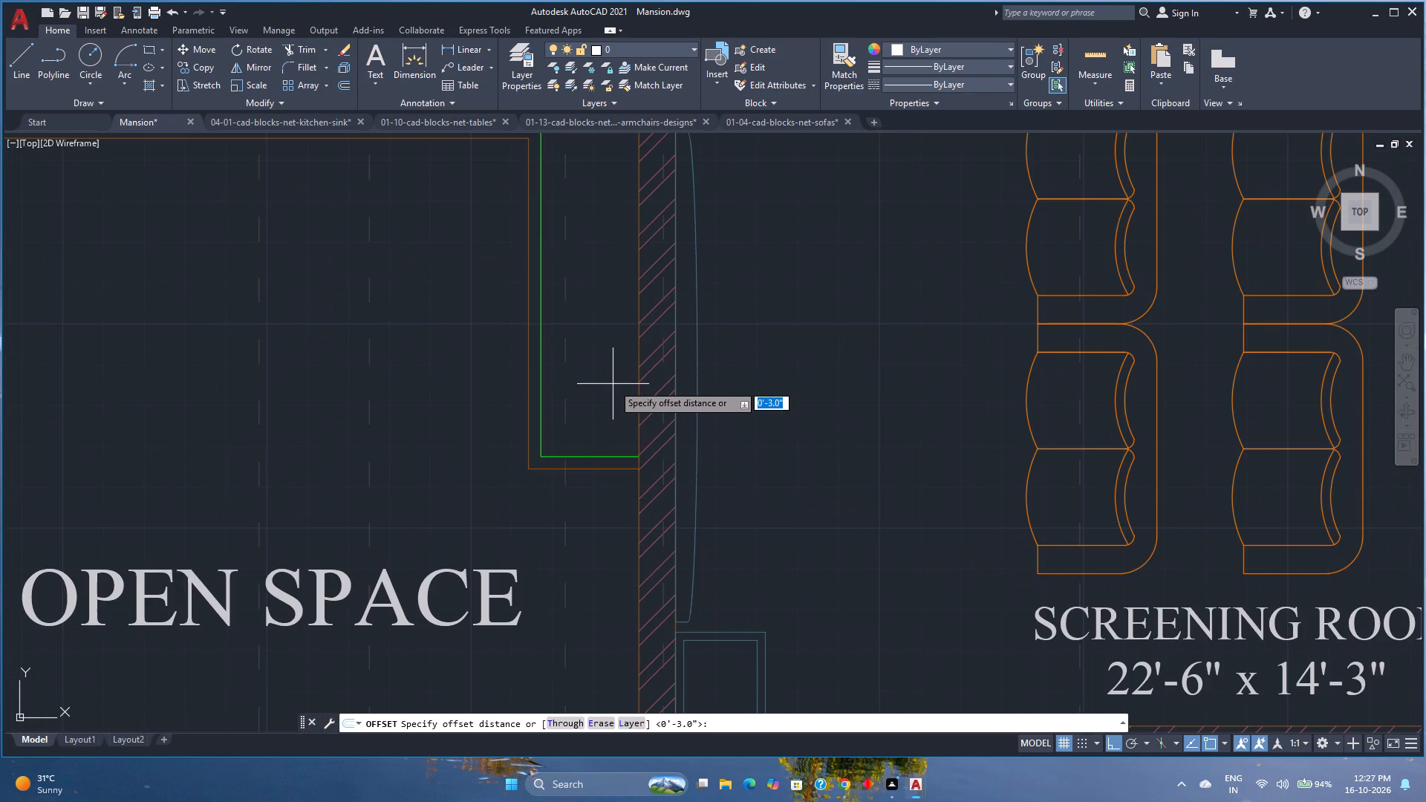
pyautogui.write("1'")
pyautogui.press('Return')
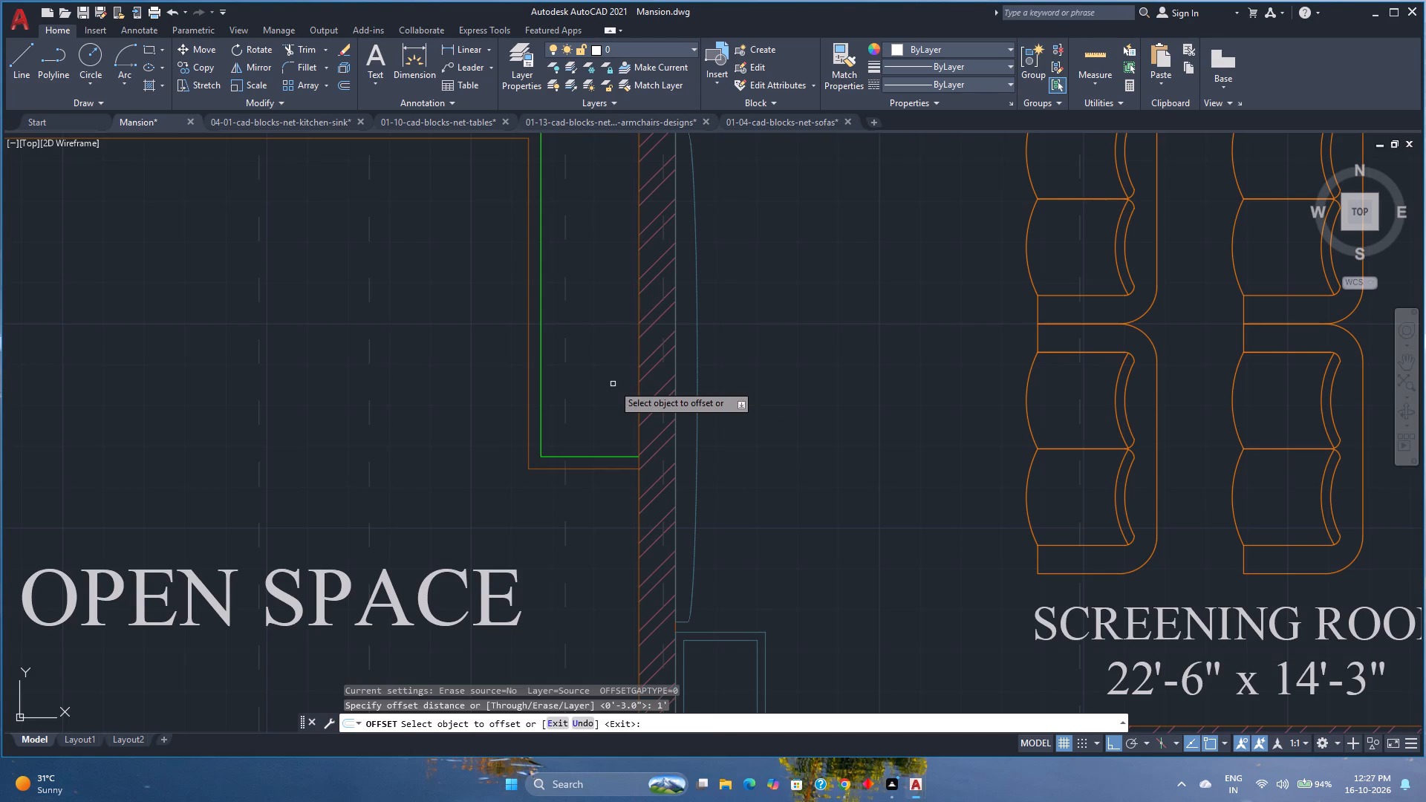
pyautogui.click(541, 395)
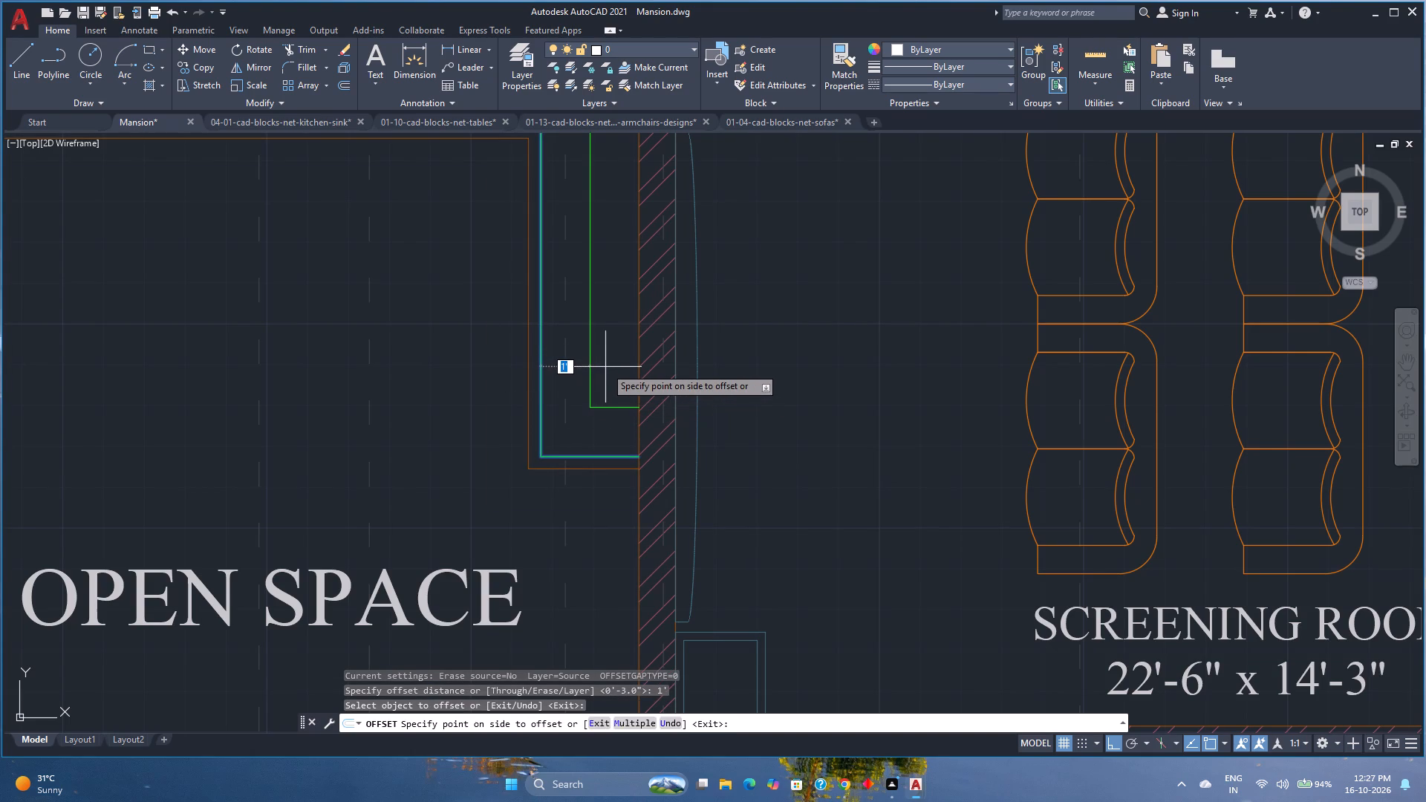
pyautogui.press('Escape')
# Measure the width of the small garden strip between its green border and the walls.
pyautogui.scroll(-2, 605, 367)
pyautogui.moveTo(605, 367); pyautogui.dragTo(670, 482, button='middle')
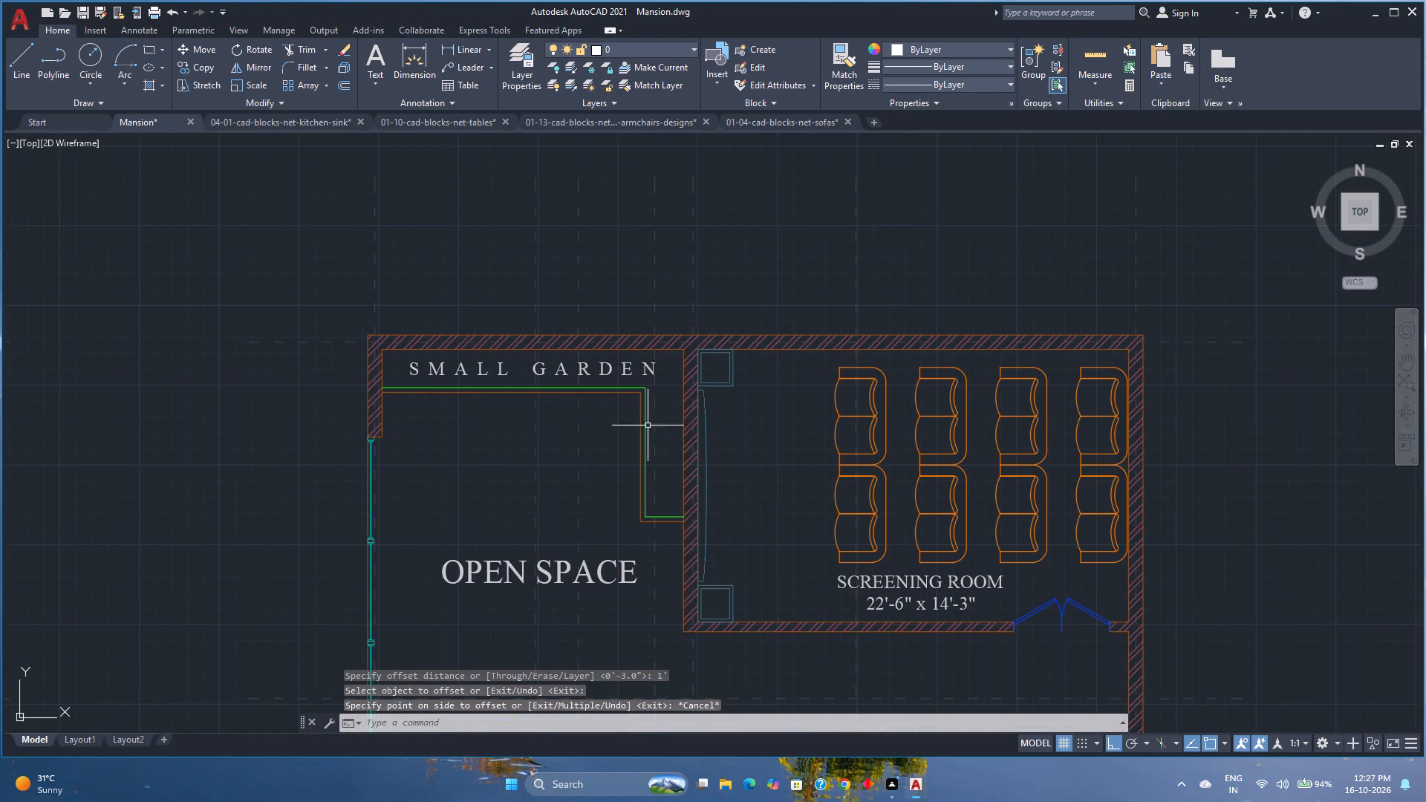
pyautogui.click(645, 412)
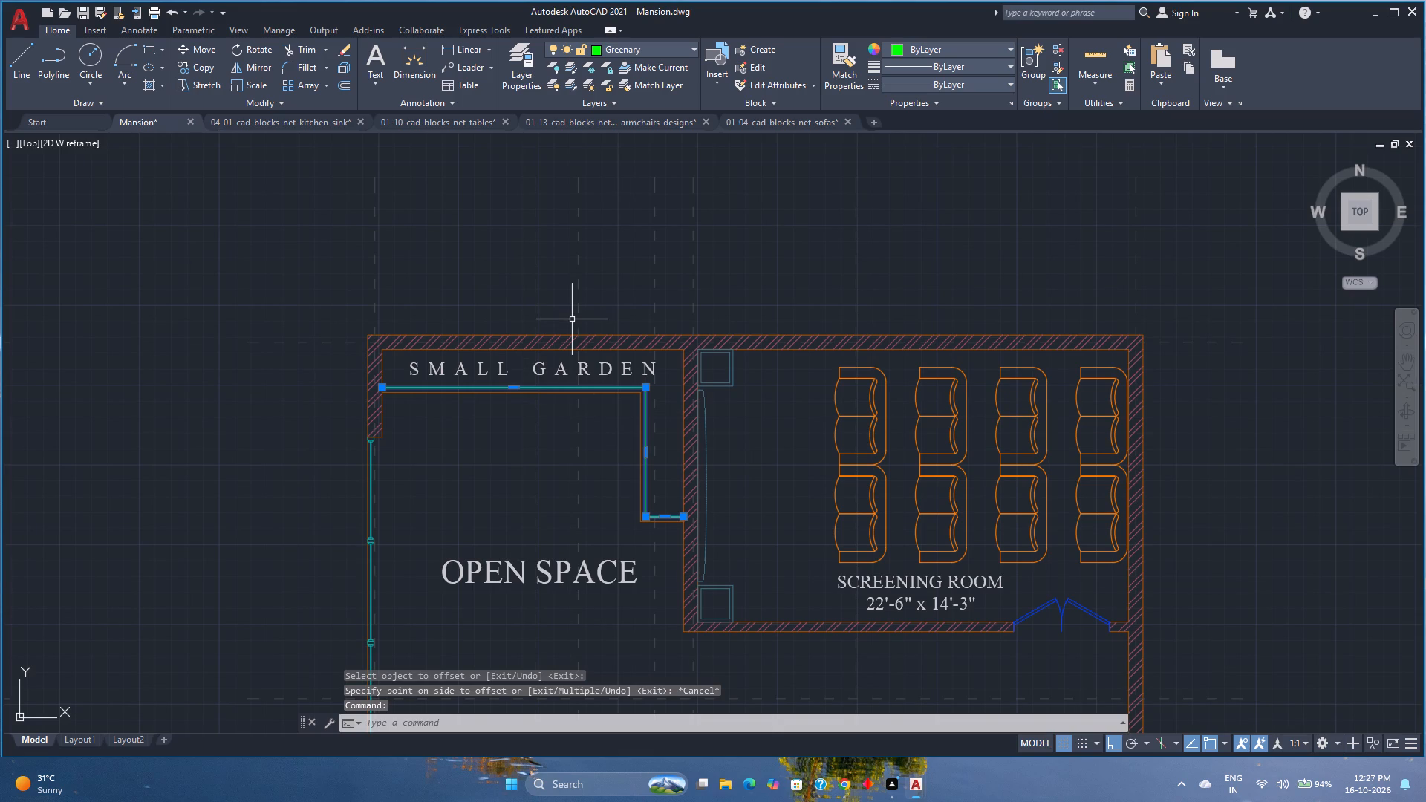
pyautogui.click(1083, 62)
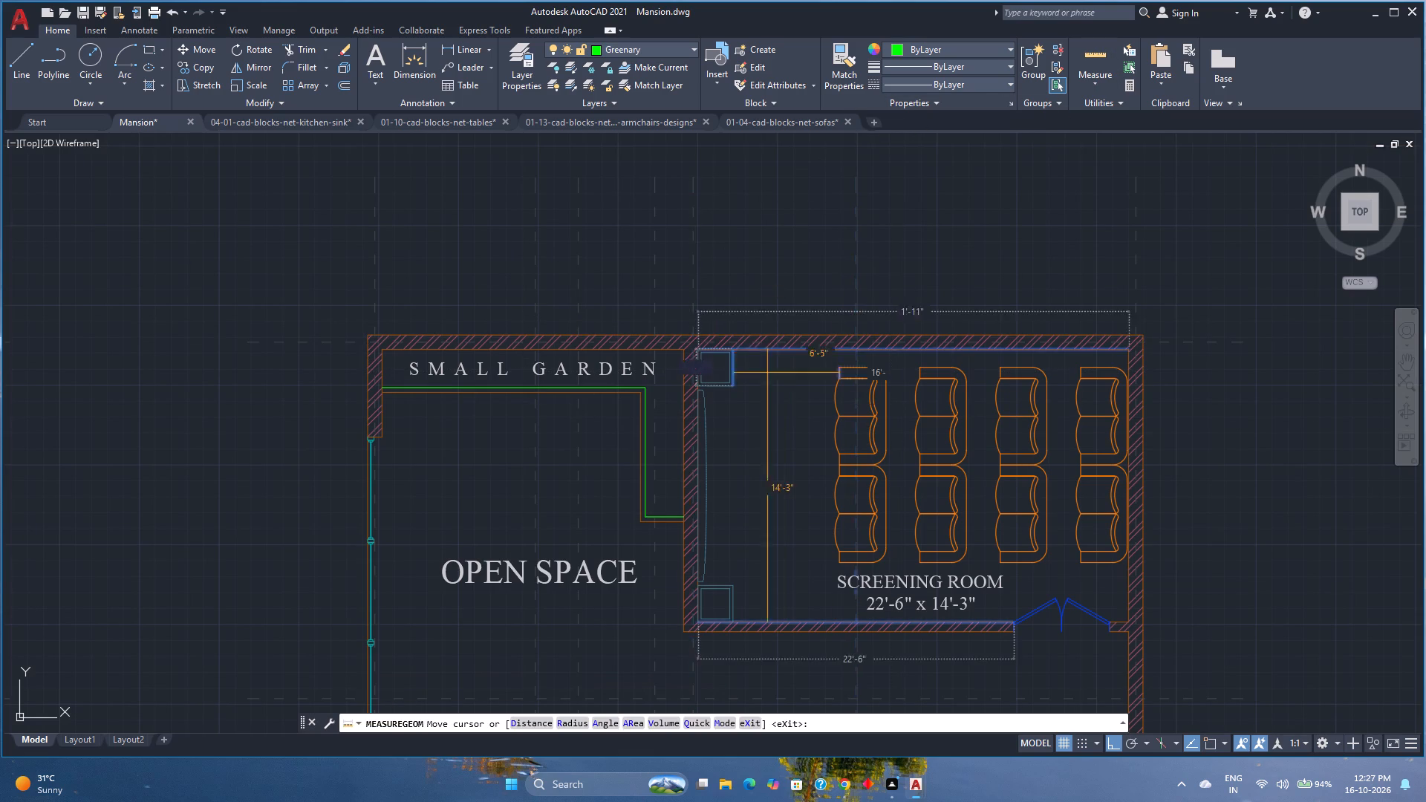
pyautogui.scroll(1, 669, 452)
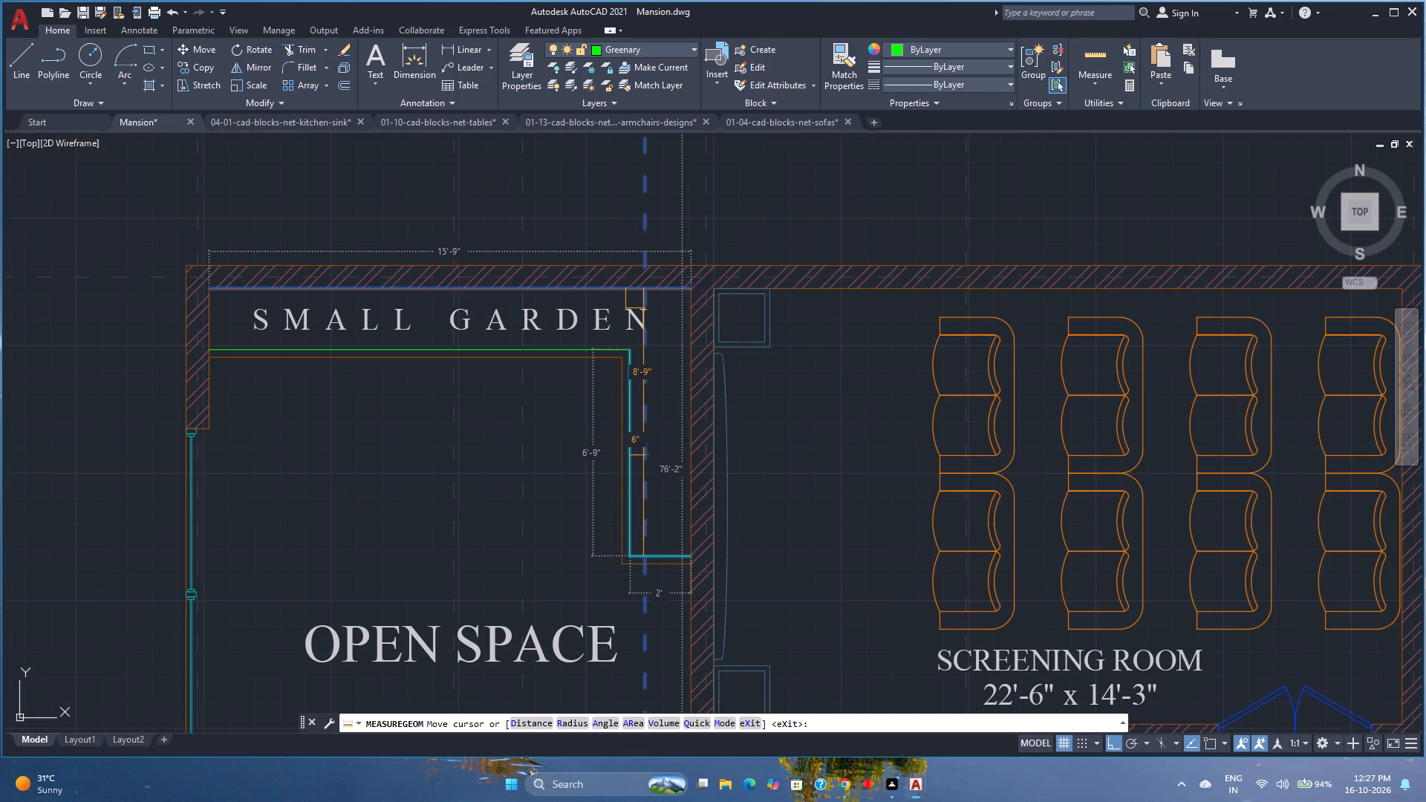
pyautogui.press('Escape')
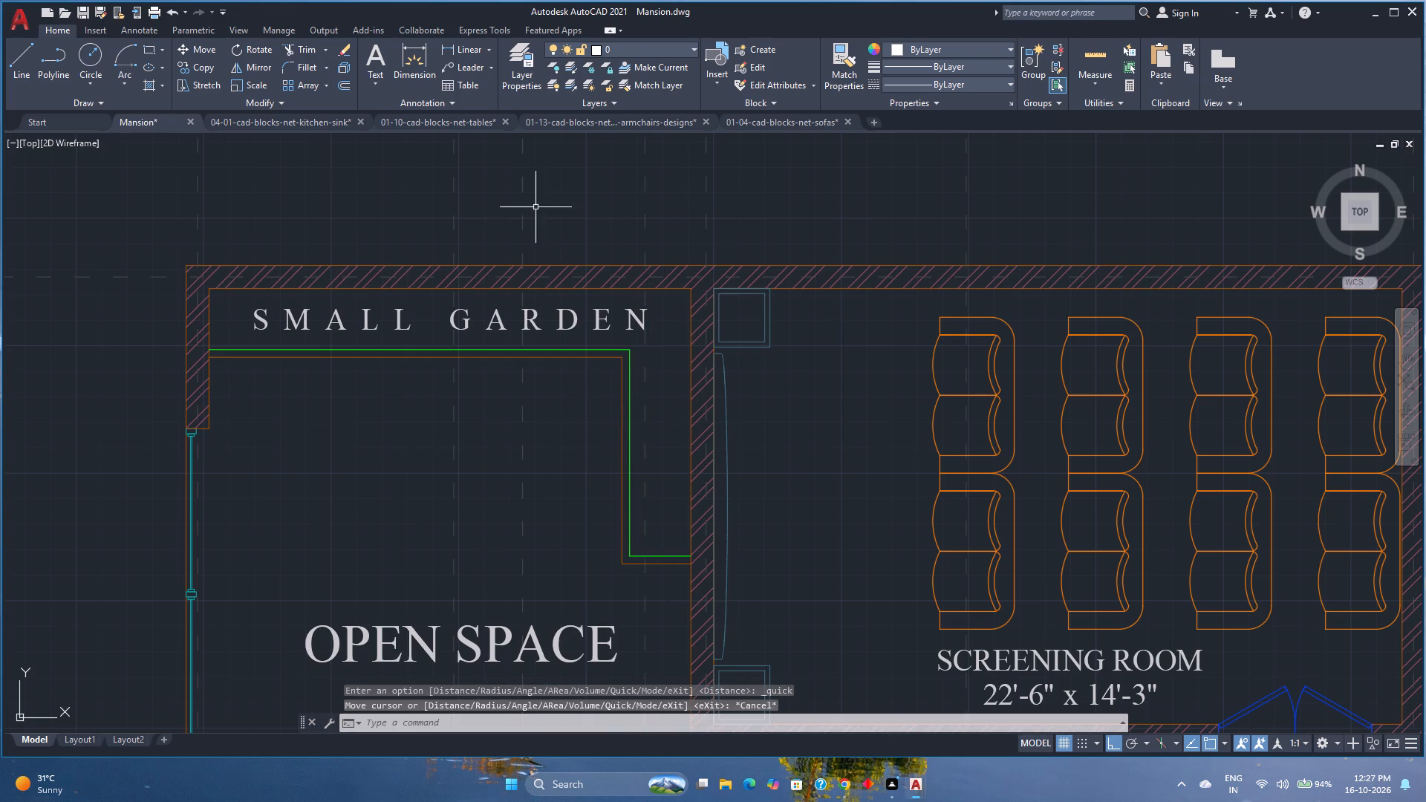
# Offset the small garden's green border line 1'10" into the garden, towards the walls.
pyautogui.click(350, 82)
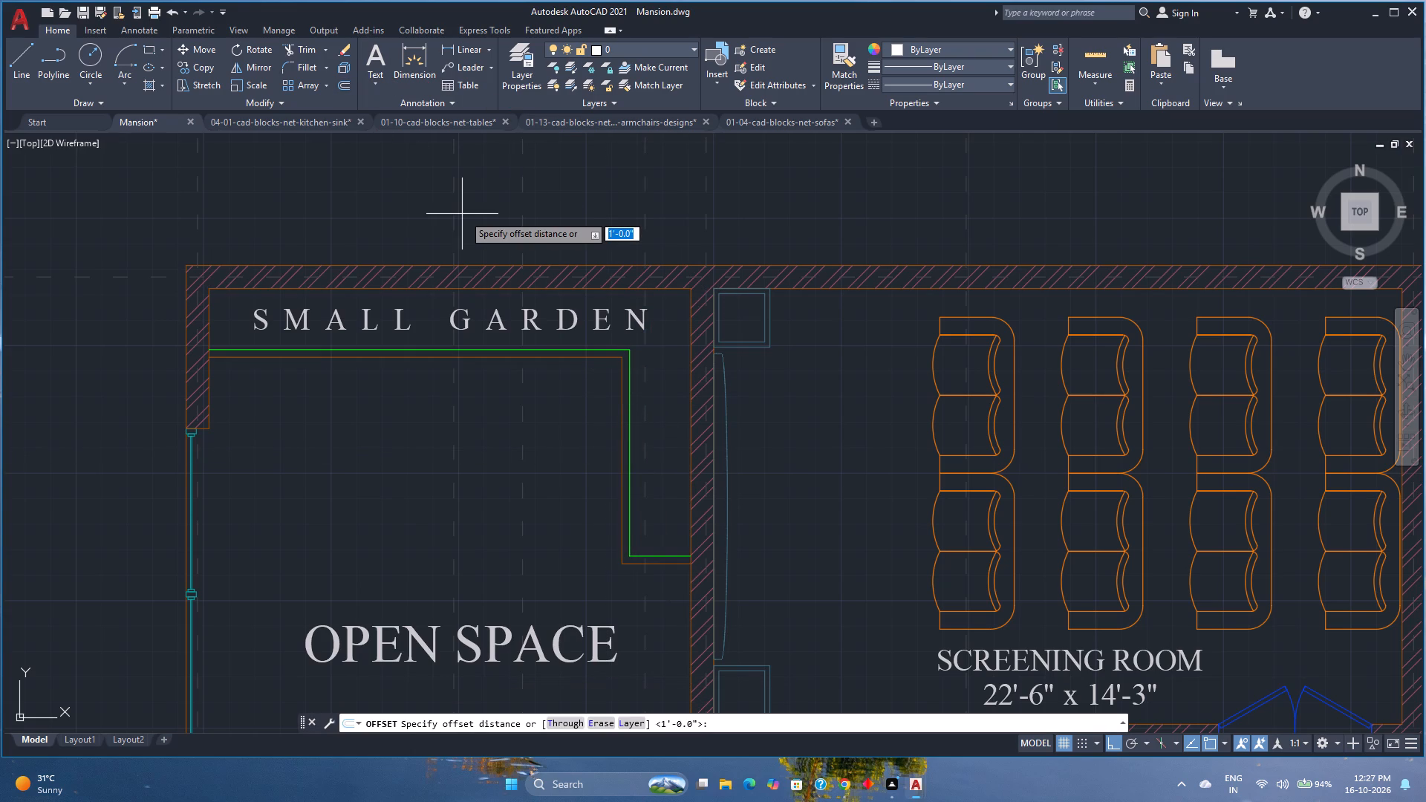
pyautogui.write('1\'10"')
pyautogui.press('Return')
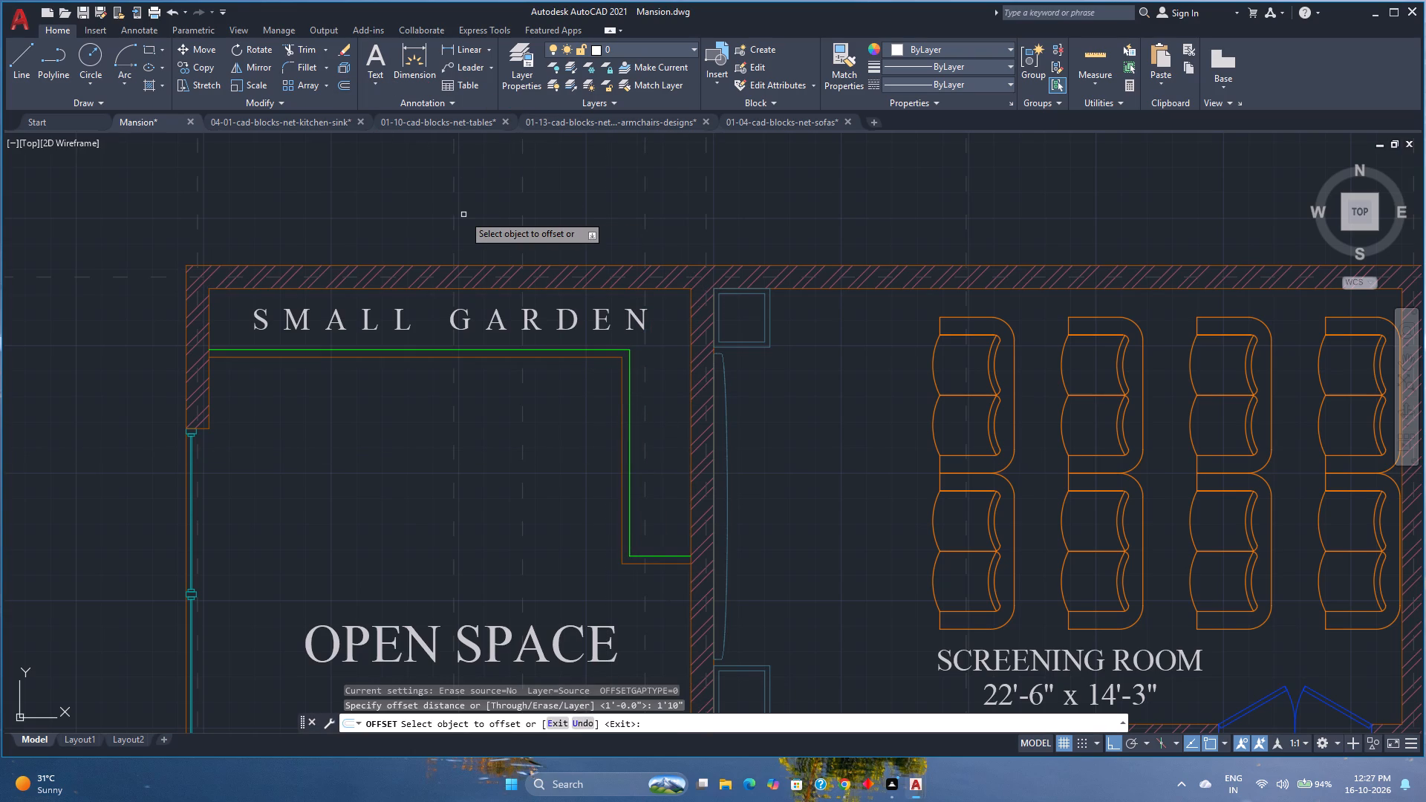
pyautogui.click(629, 443)
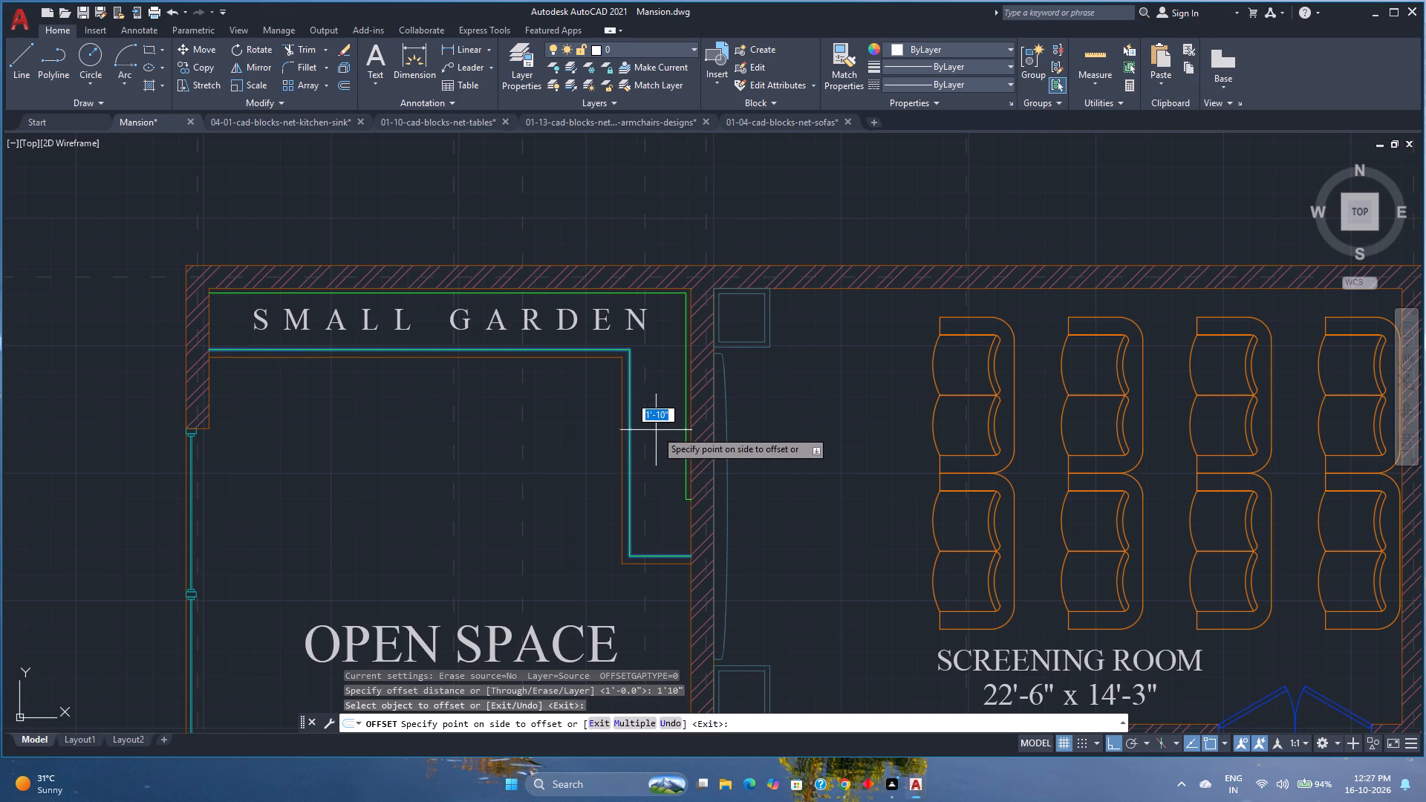
pyautogui.click(656, 430)
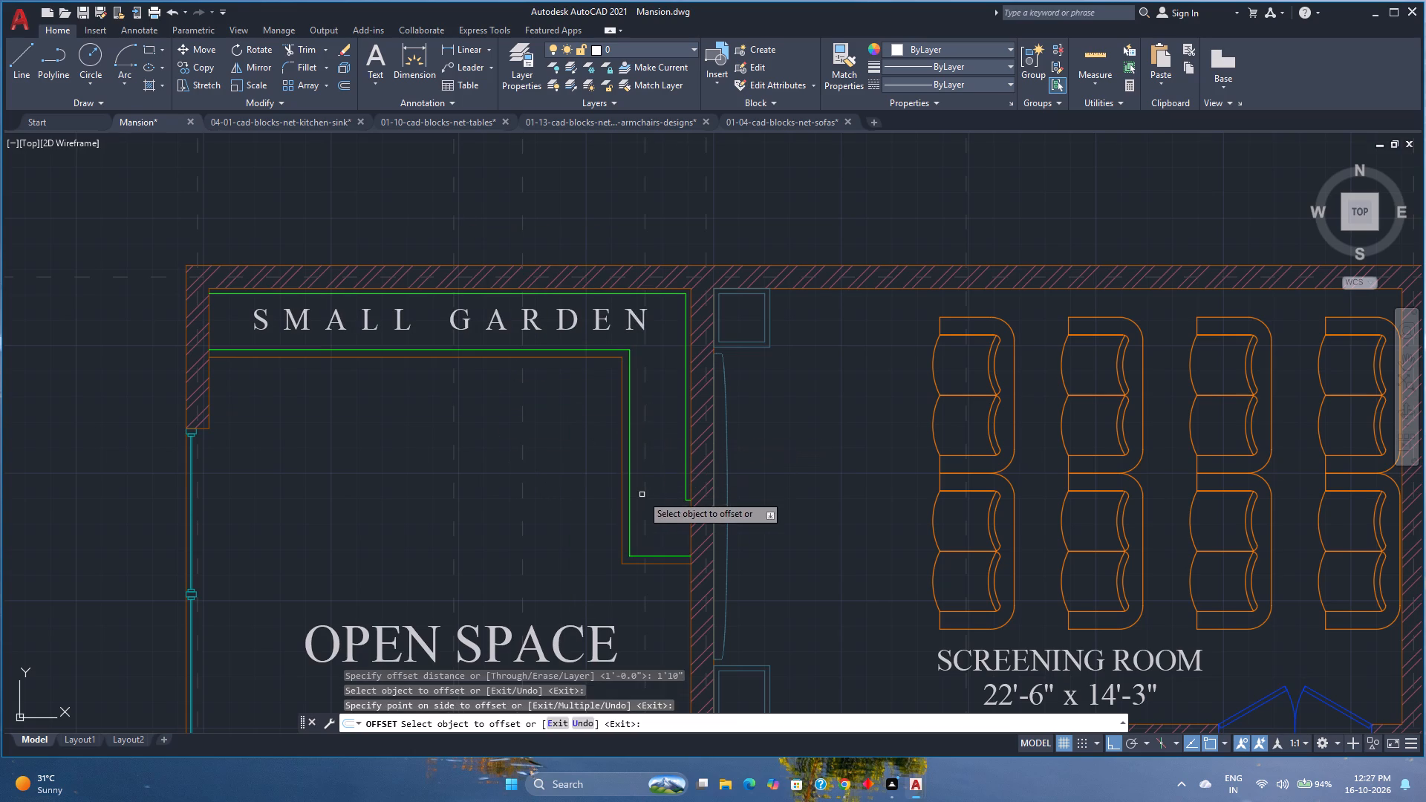
pyautogui.press('Escape')
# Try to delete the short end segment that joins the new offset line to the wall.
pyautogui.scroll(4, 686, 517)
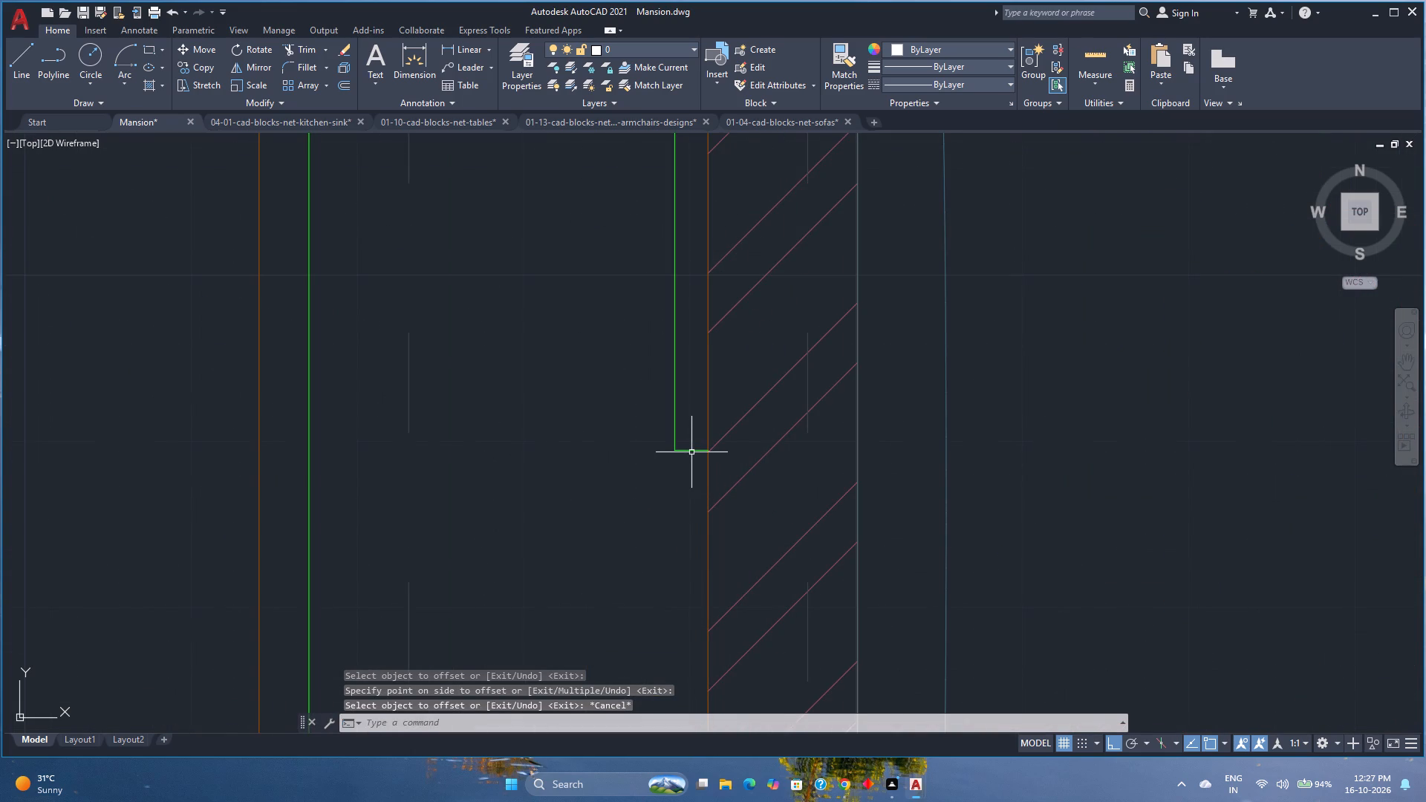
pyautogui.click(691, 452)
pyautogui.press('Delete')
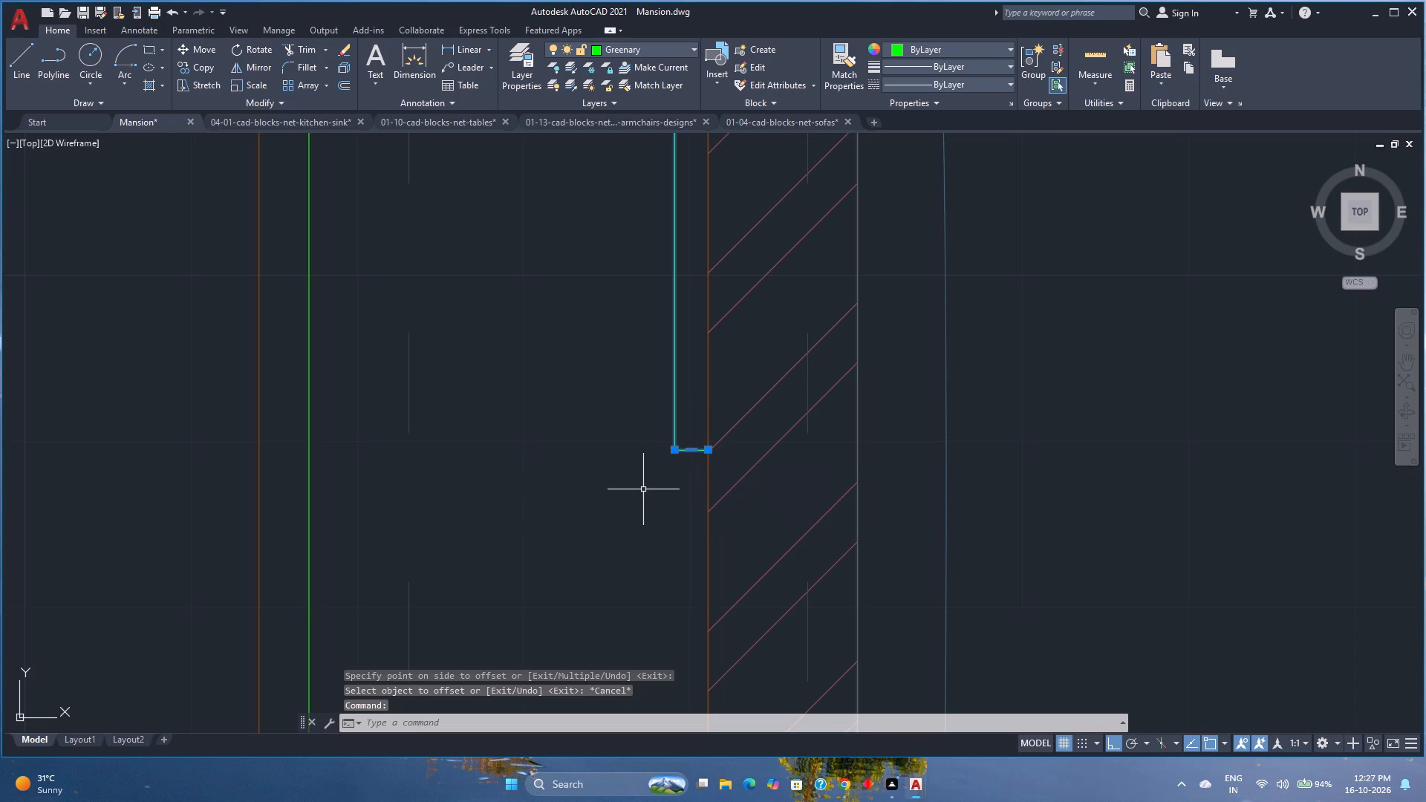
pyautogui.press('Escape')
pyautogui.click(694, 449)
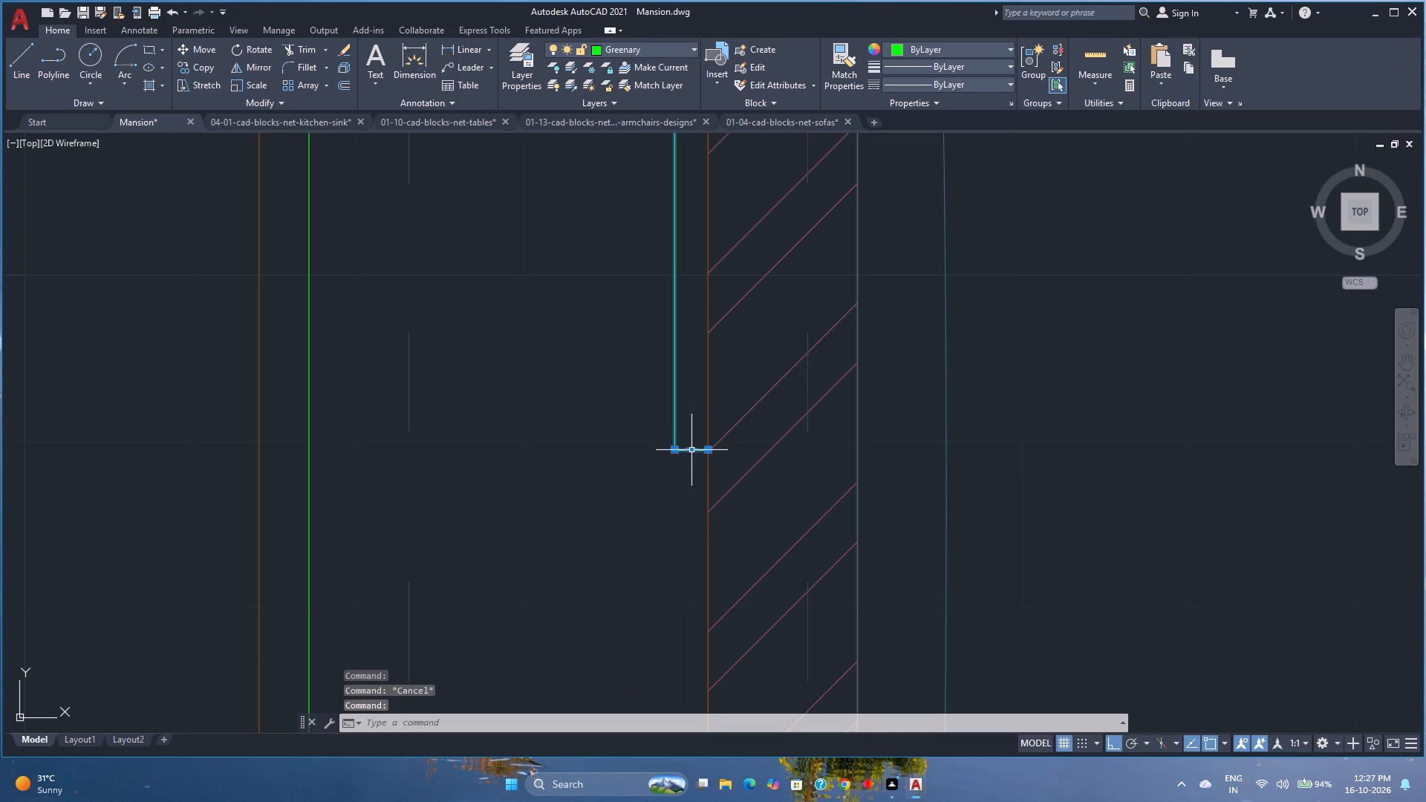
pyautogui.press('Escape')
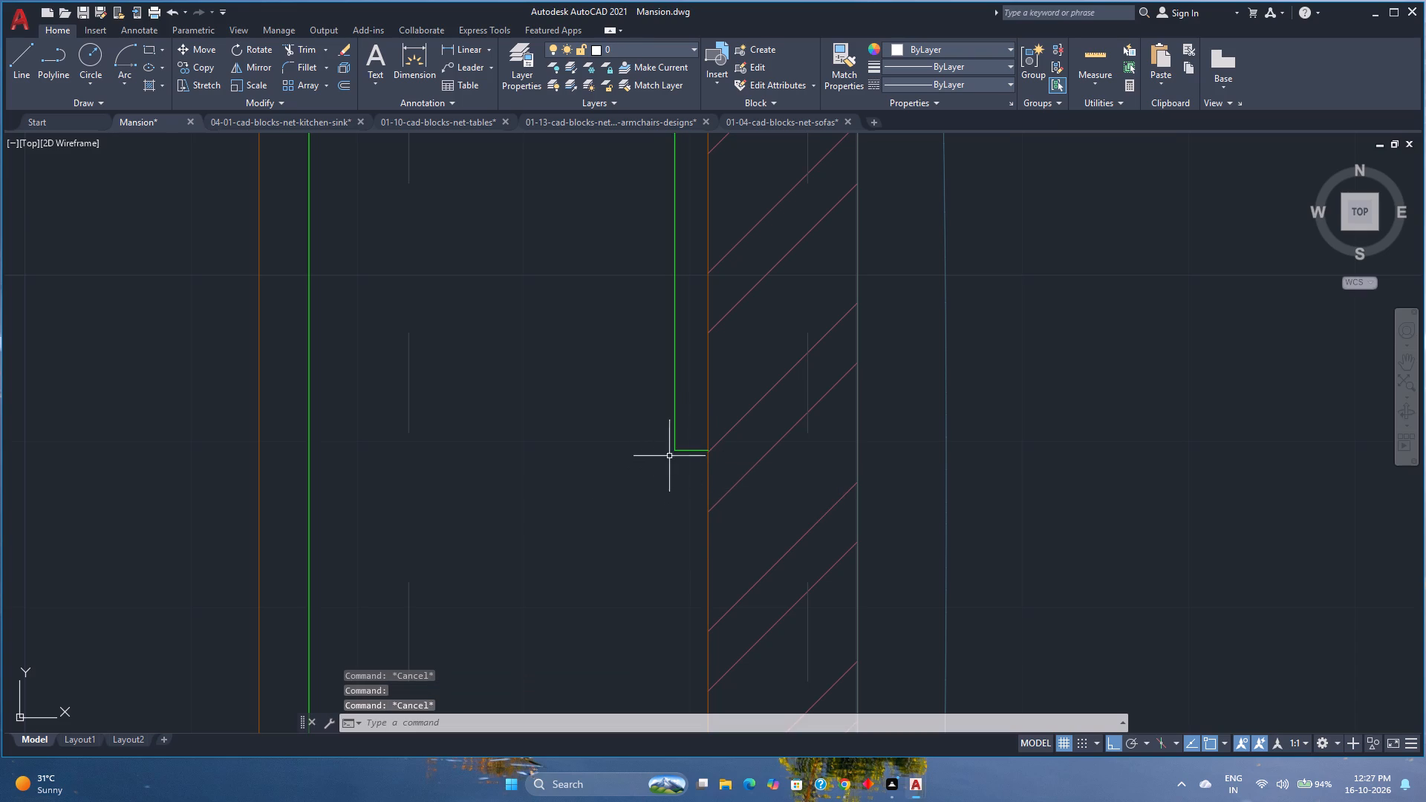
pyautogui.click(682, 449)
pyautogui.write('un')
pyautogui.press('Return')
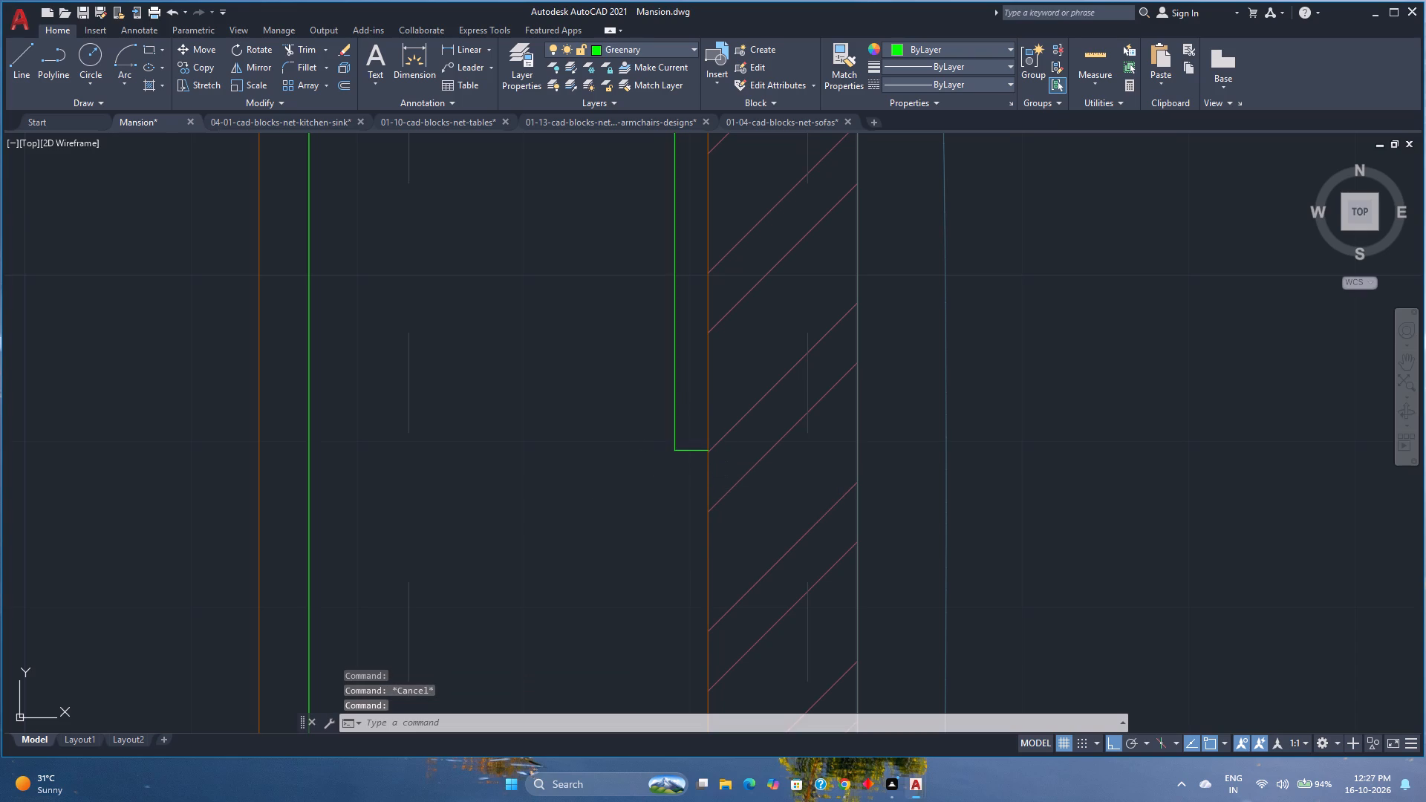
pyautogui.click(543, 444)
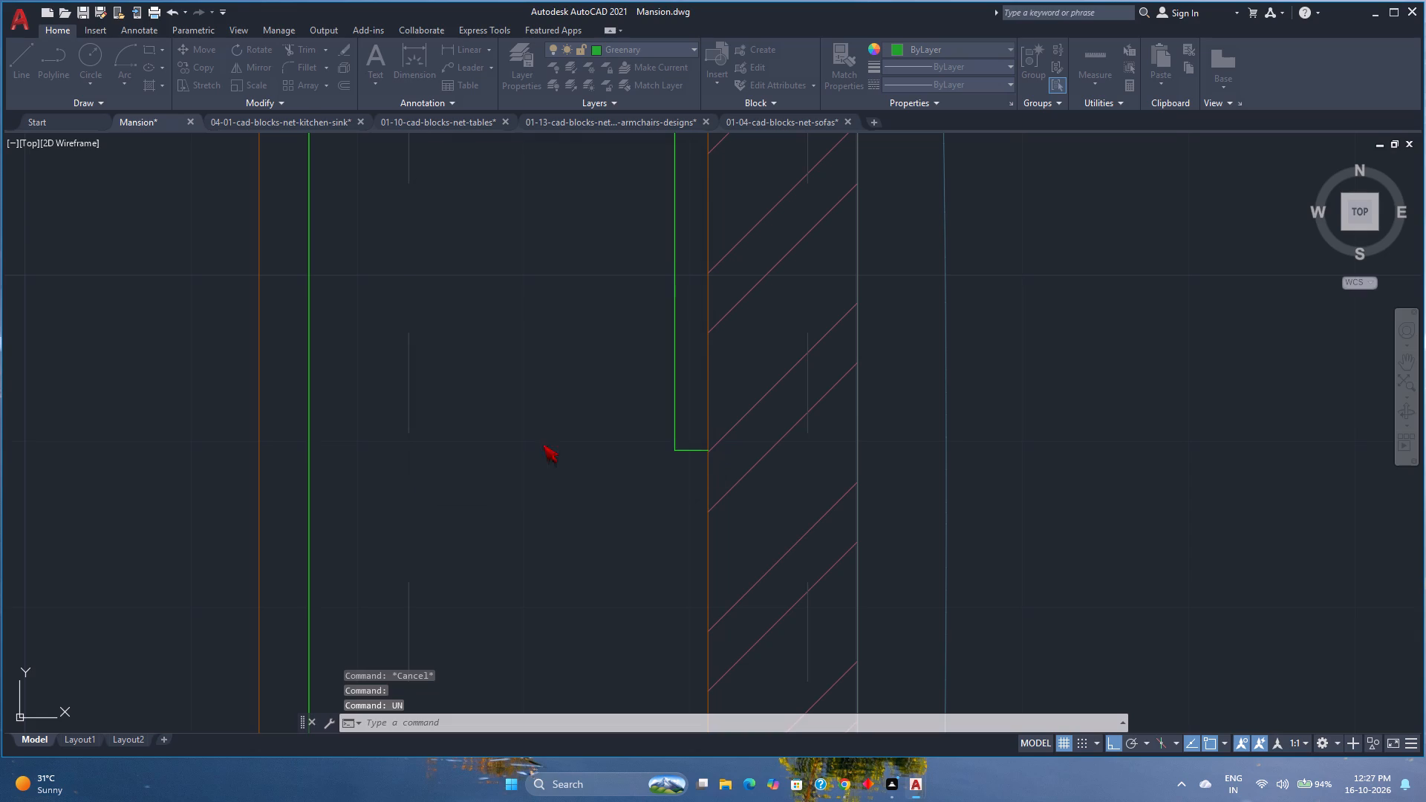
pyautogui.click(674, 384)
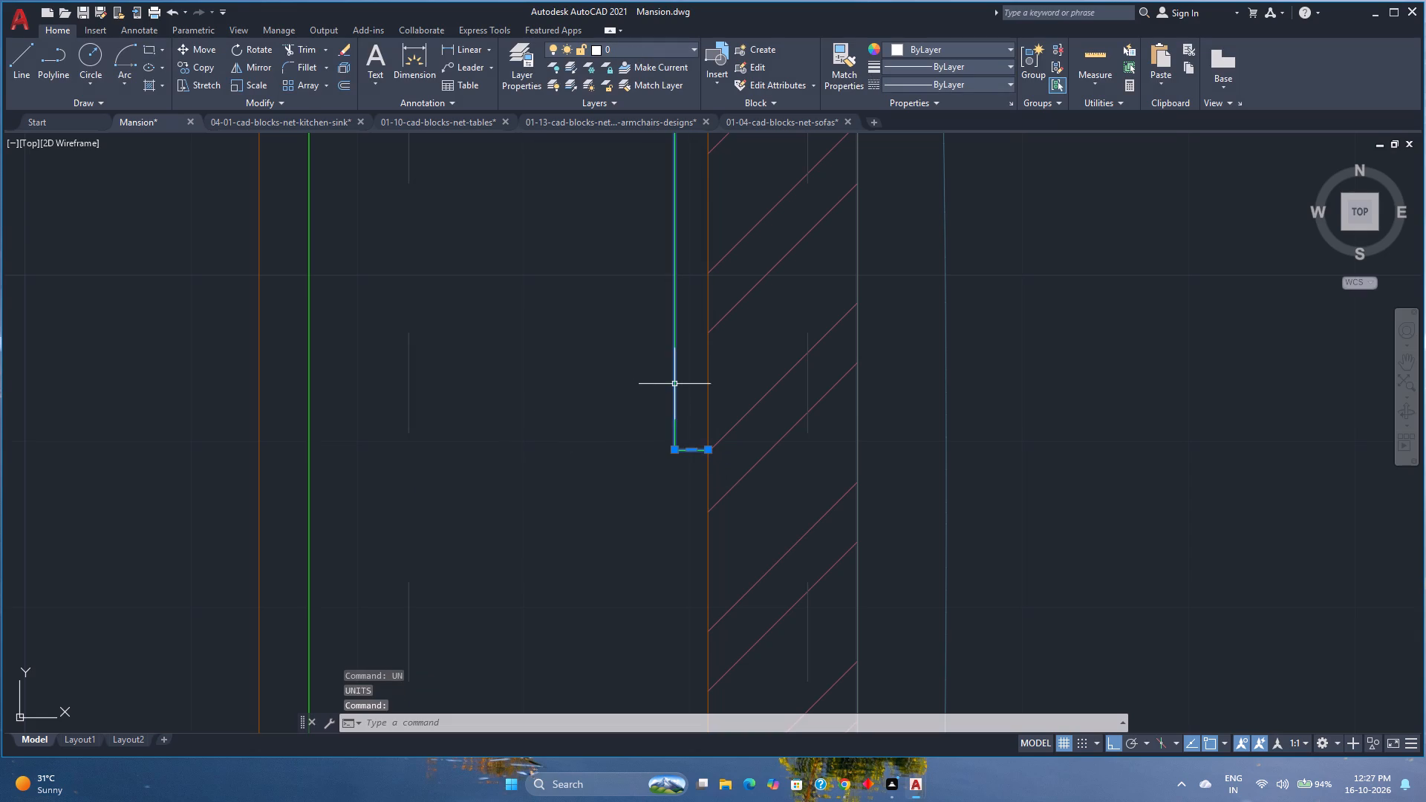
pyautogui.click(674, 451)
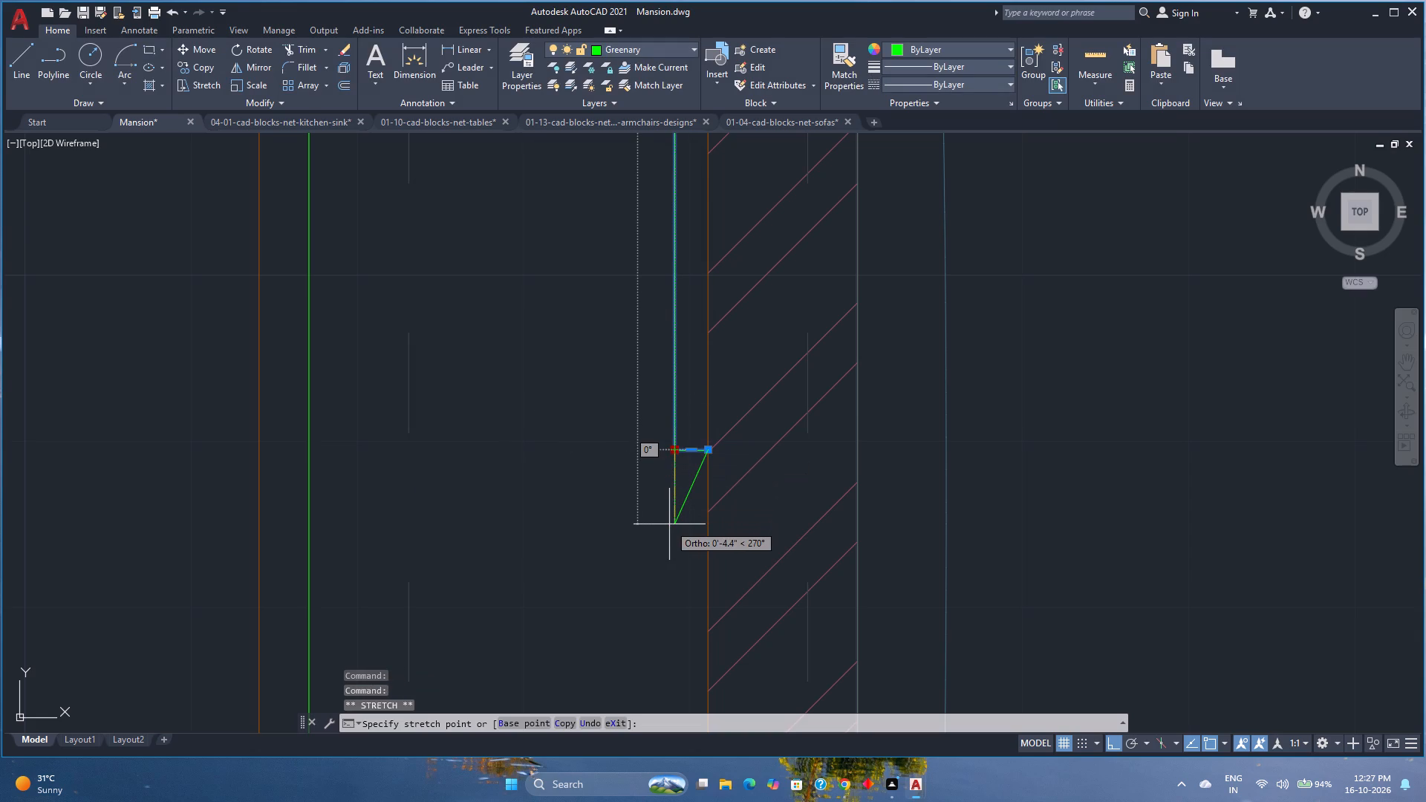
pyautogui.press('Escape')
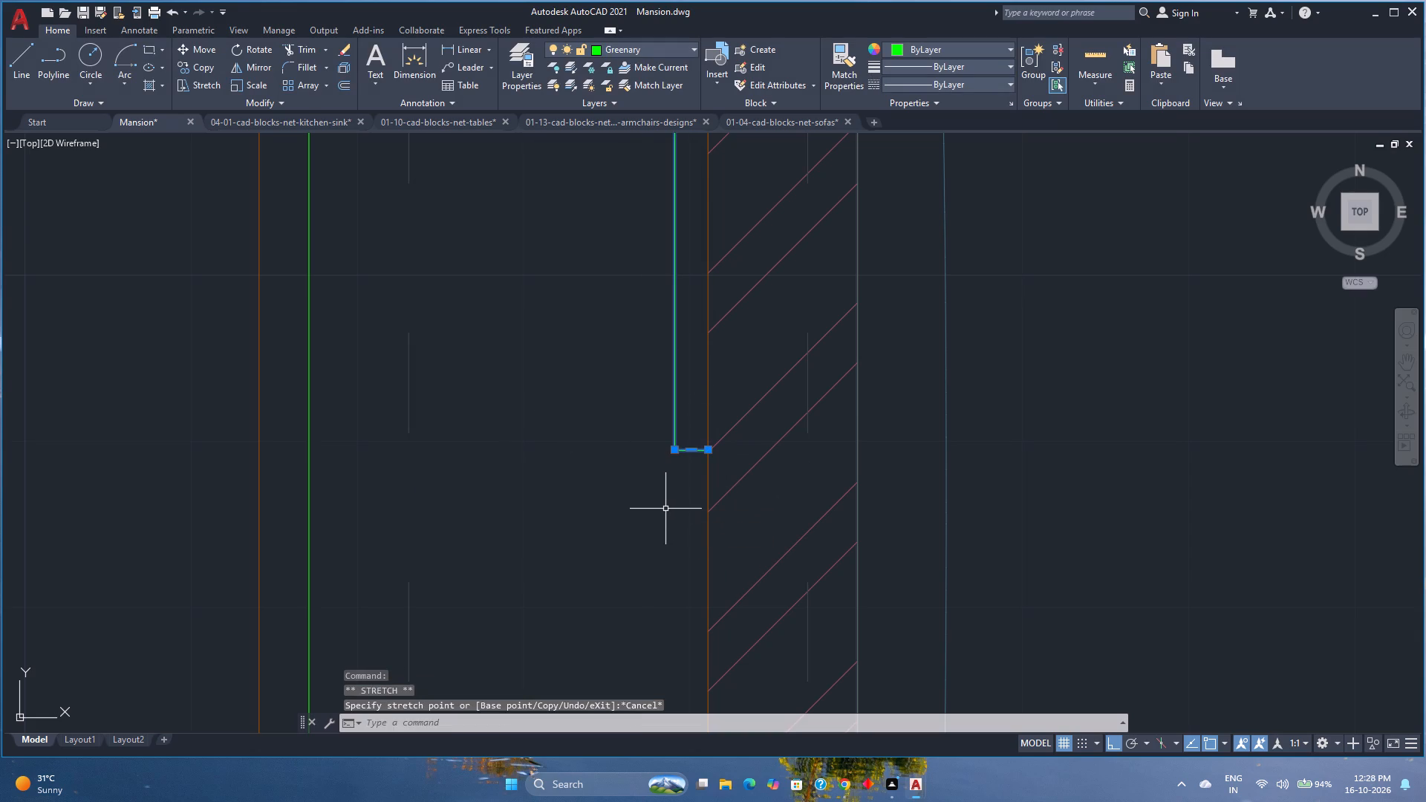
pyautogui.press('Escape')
# Trim away the short end segment between the offset green line and the screening room wall.
pyautogui.write('tr')
pyautogui.press('Return')
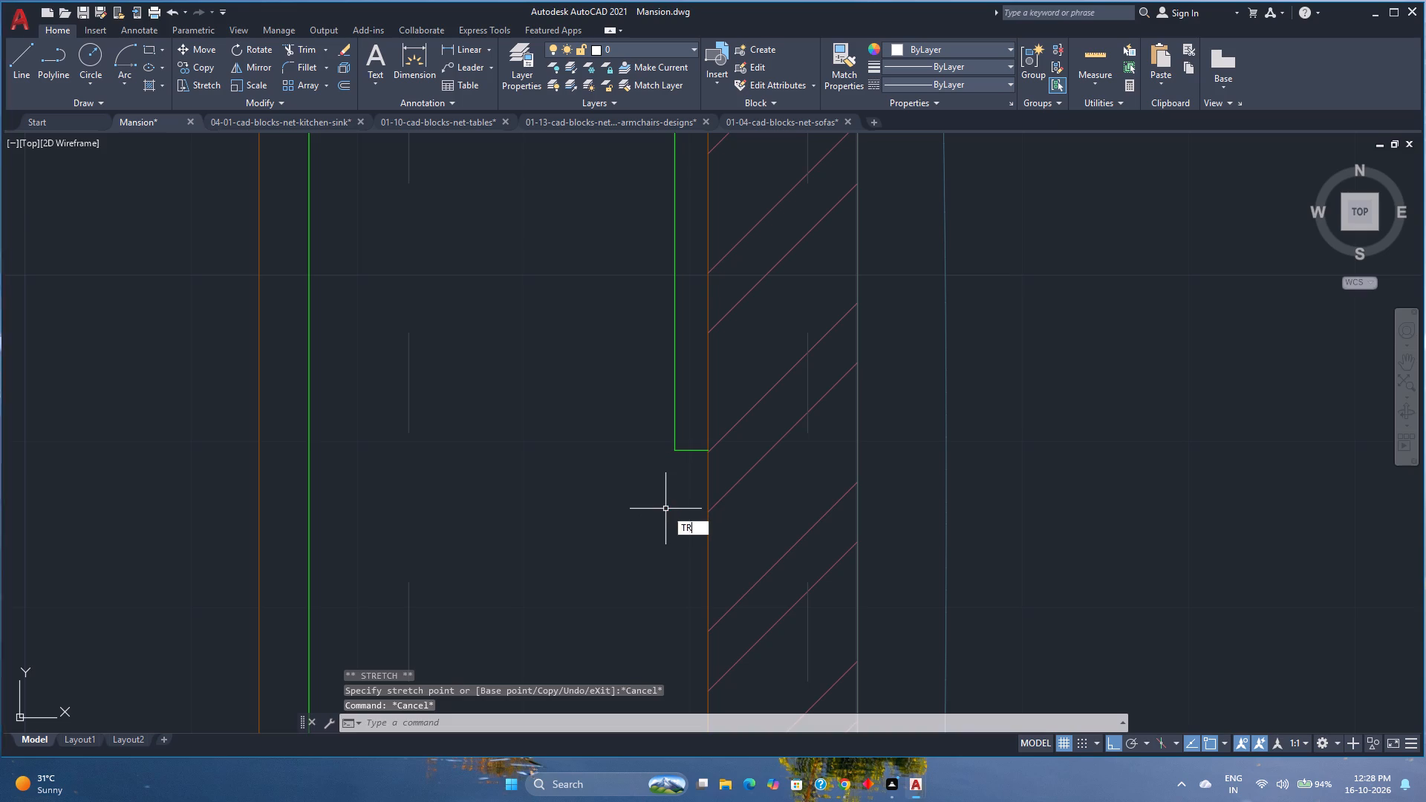
pyautogui.click(687, 444)
pyautogui.click(687, 478)
pyautogui.press('space')
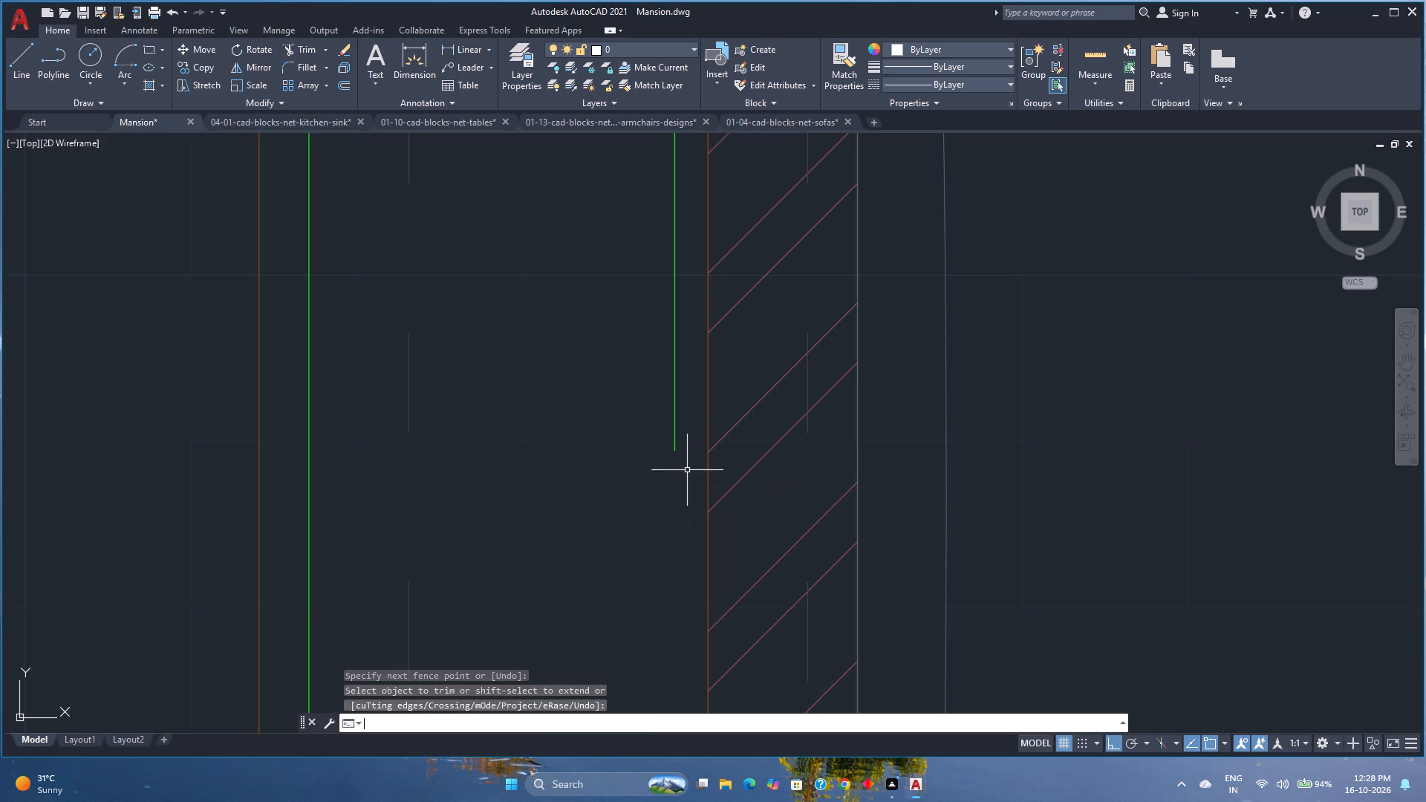
# Stretch the lower end of the small garden's inner green line down to the green border's bottom edge.
pyautogui.press('Escape')
pyautogui.click(674, 423)
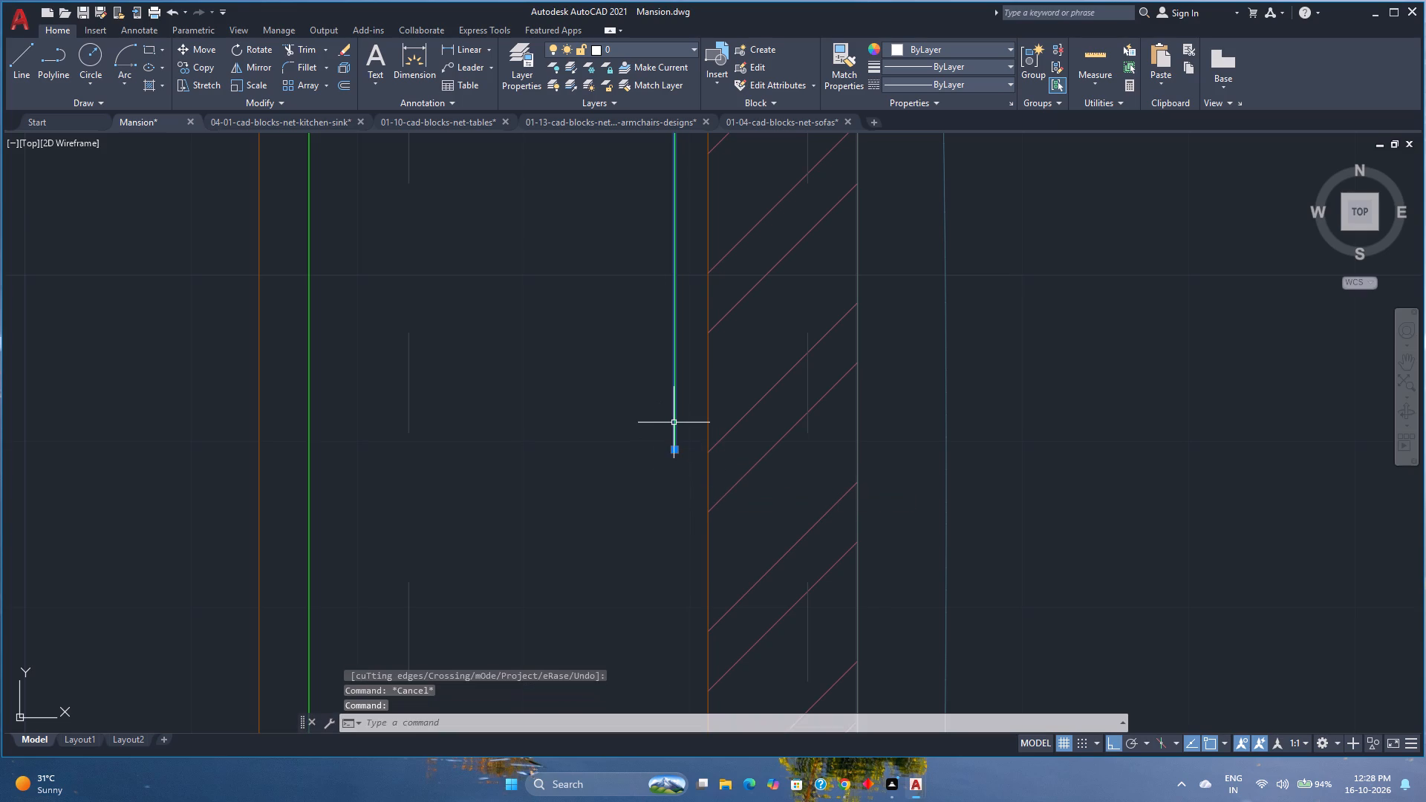
pyautogui.scroll(-2, 674, 423)
pyautogui.click(674, 434)
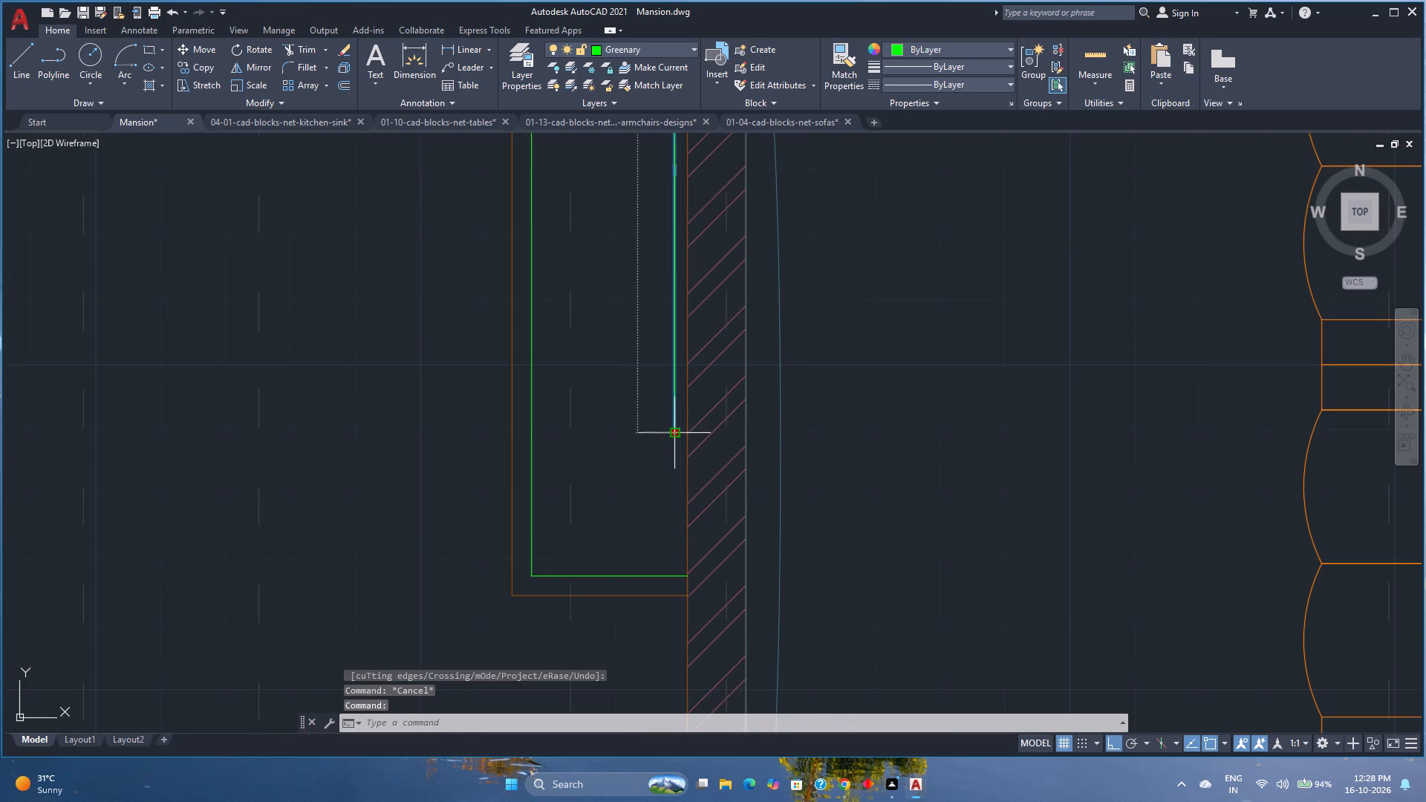
pyautogui.click(675, 578)
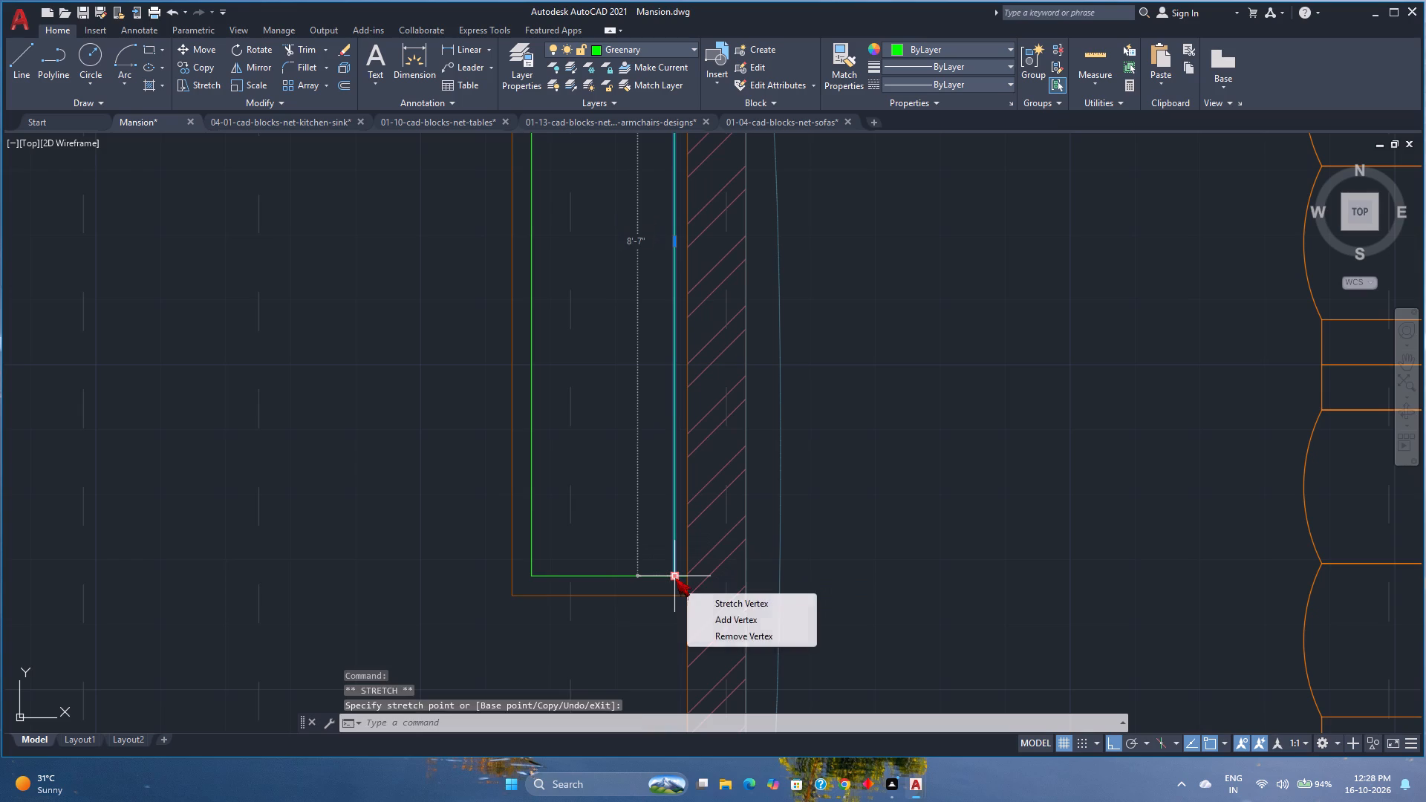
pyautogui.press('Escape')
pyautogui.press('Escape')
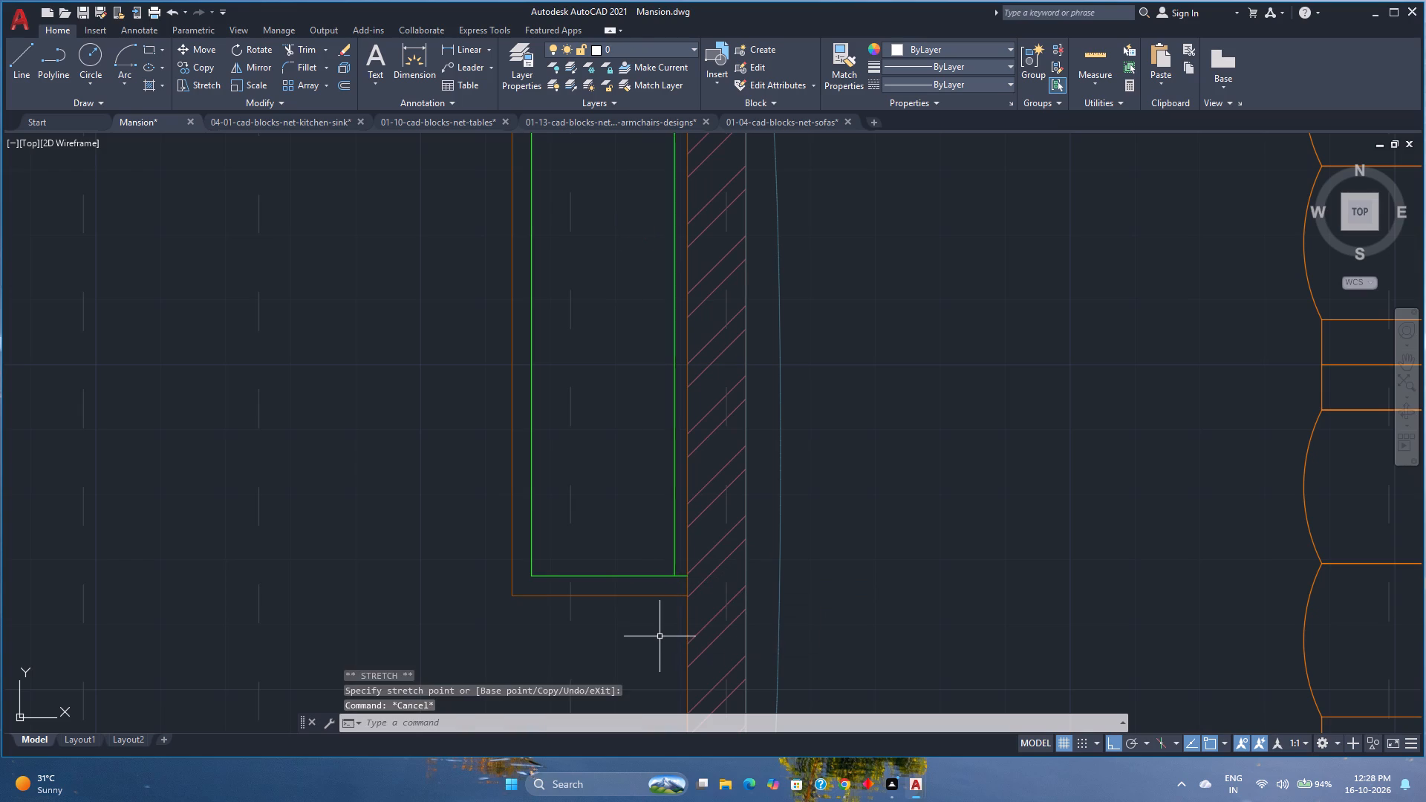
# Trim the bottom green border's short leftover between the inner green line and the screening room wall.
pyautogui.write('tr')
pyautogui.press('Return')
pyautogui.scroll(3, 666, 560)
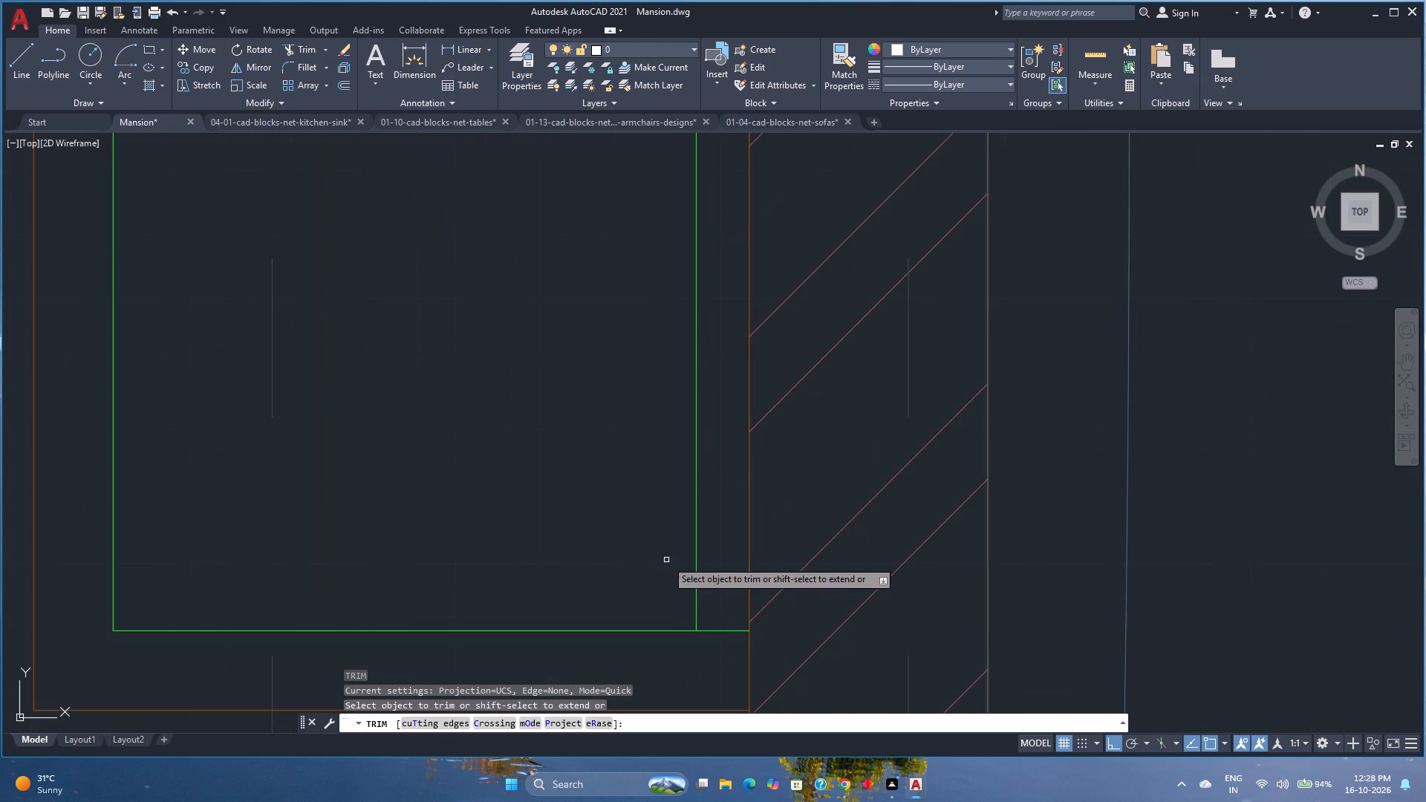
pyautogui.click(720, 610)
pyautogui.click(707, 648)
pyautogui.scroll(-4, 707, 648)
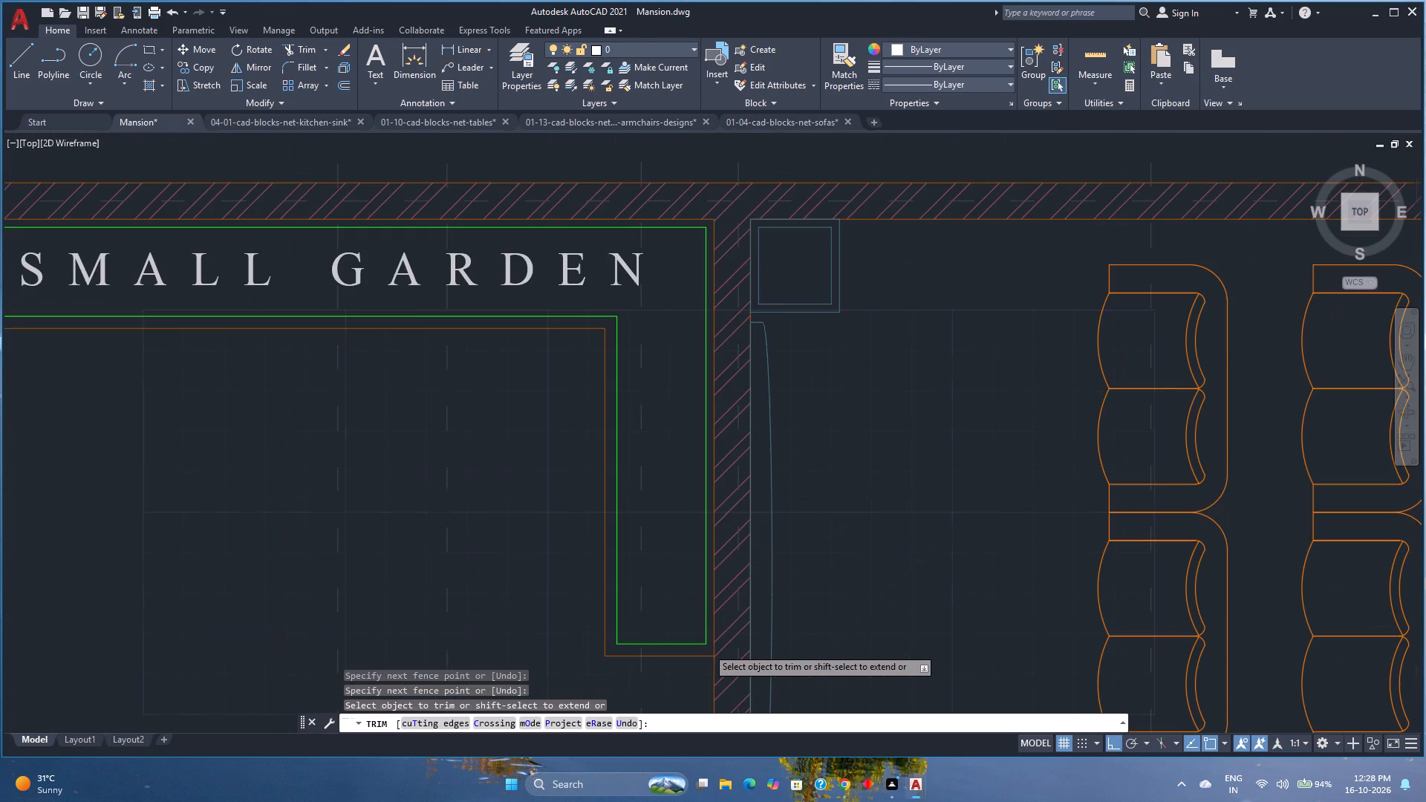
pyautogui.press('Escape')
# Offset the outer line of the stepped border on the roof garden floor 2'10" towards the outer walls.
pyautogui.scroll(-2, 704, 639)
pyautogui.moveTo(698, 640); pyautogui.dragTo(502, 446, button='middle')
pyautogui.moveTo(648, 581); pyautogui.dragTo(535, 414, button='middle')
pyautogui.scroll(1, 530, 404)
pyautogui.scroll(-2, 530, 404)
pyautogui.scroll(-1, 657, 477)
pyautogui.moveTo(657, 477); pyautogui.dragTo(414, 305, button='middle')
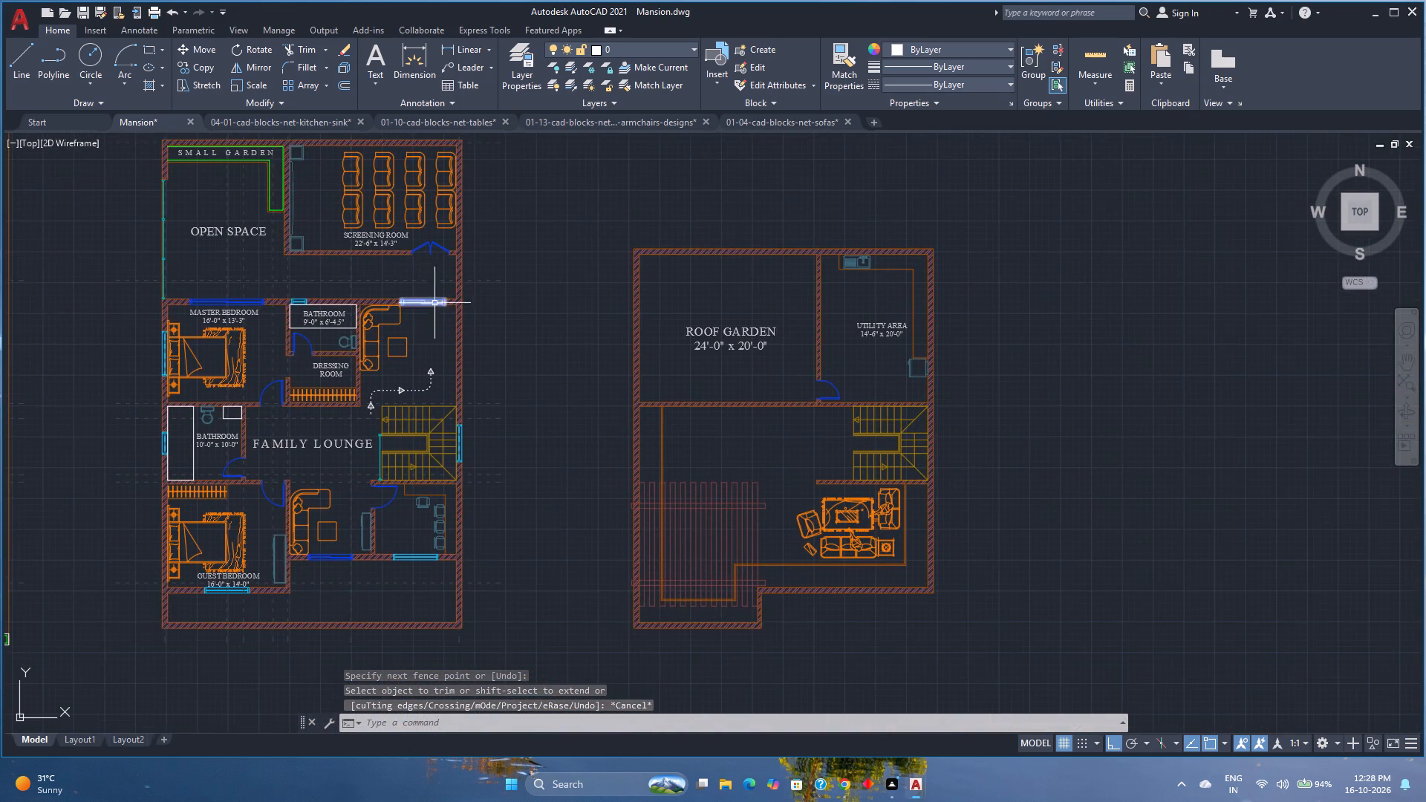
pyautogui.scroll(-1, 434, 303)
pyautogui.scroll(3, 673, 486)
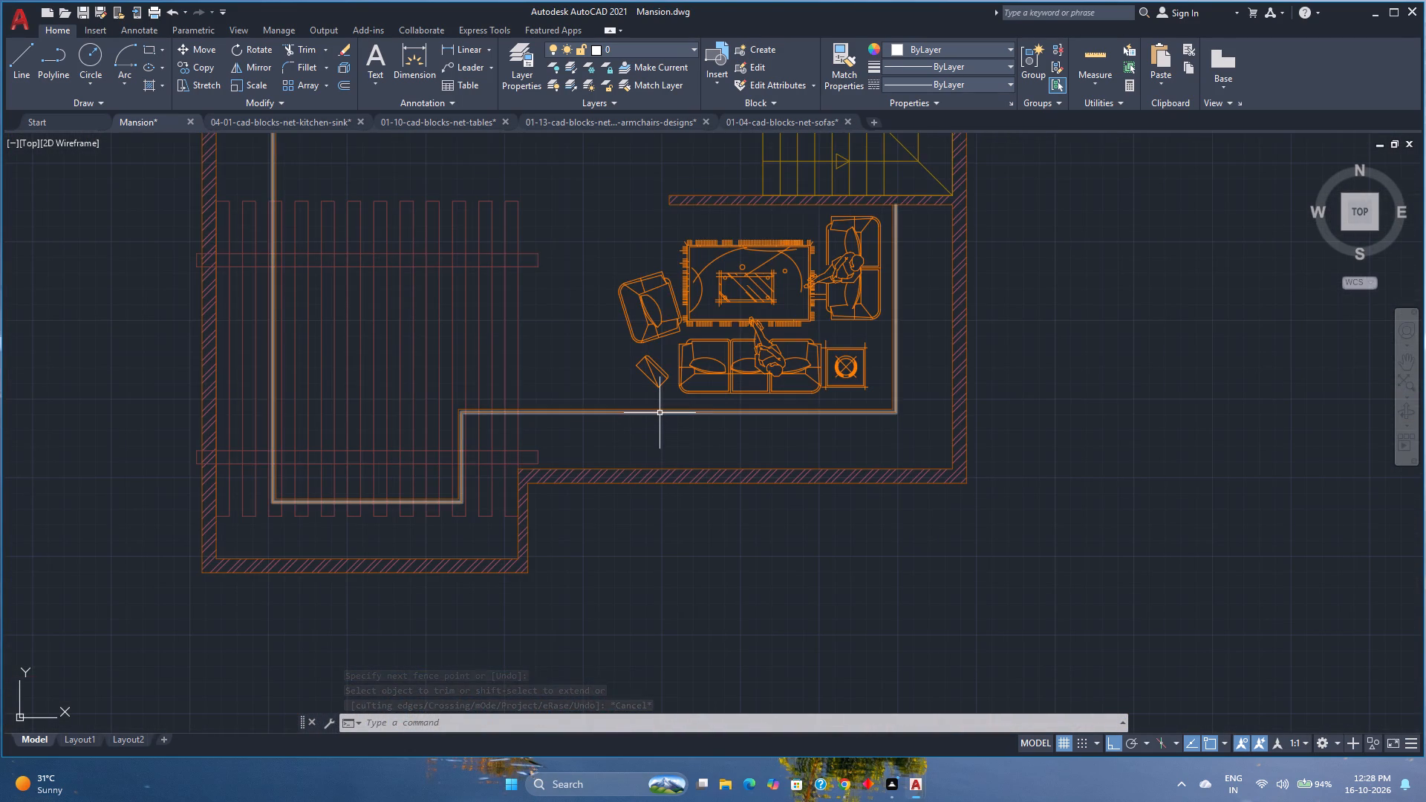
pyautogui.click(660, 413)
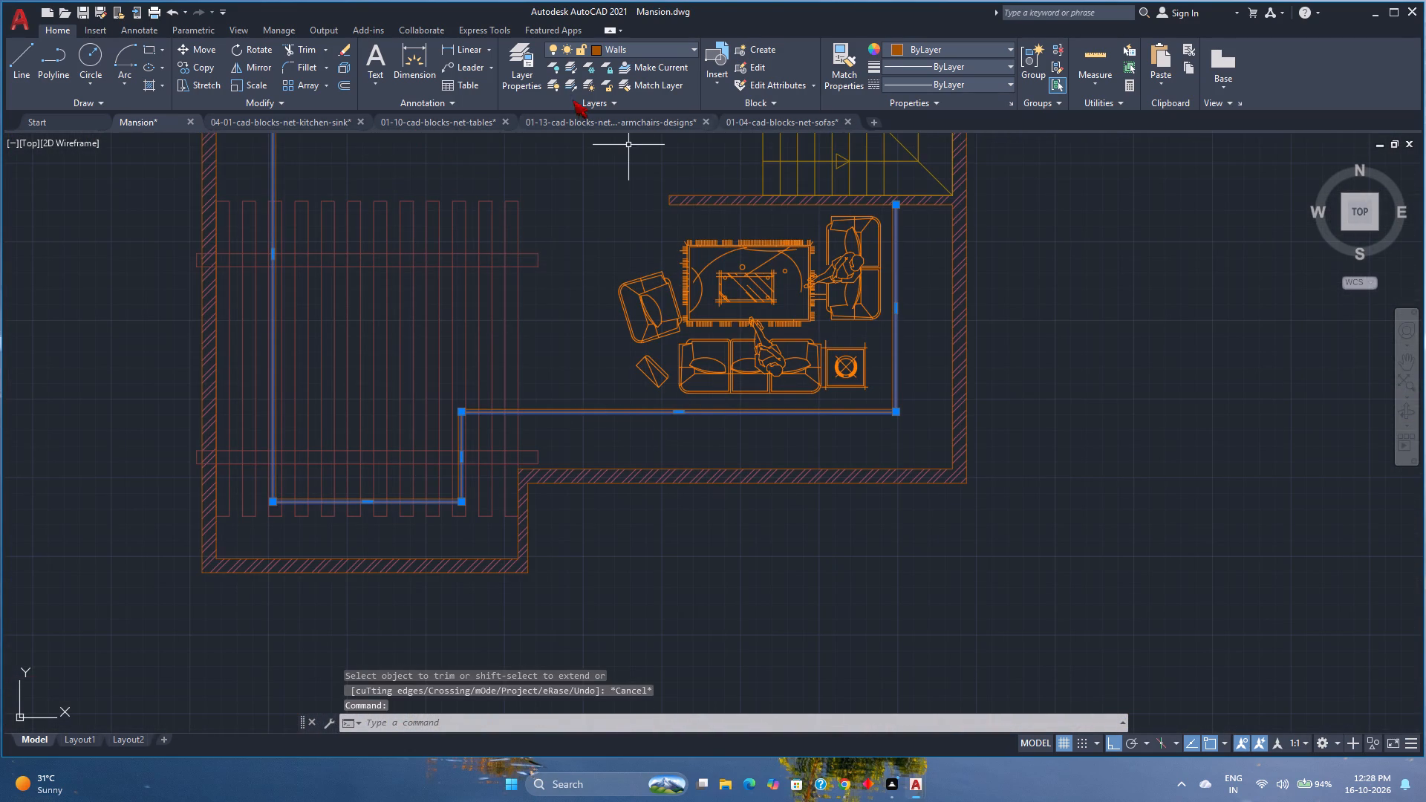
pyautogui.click(339, 88)
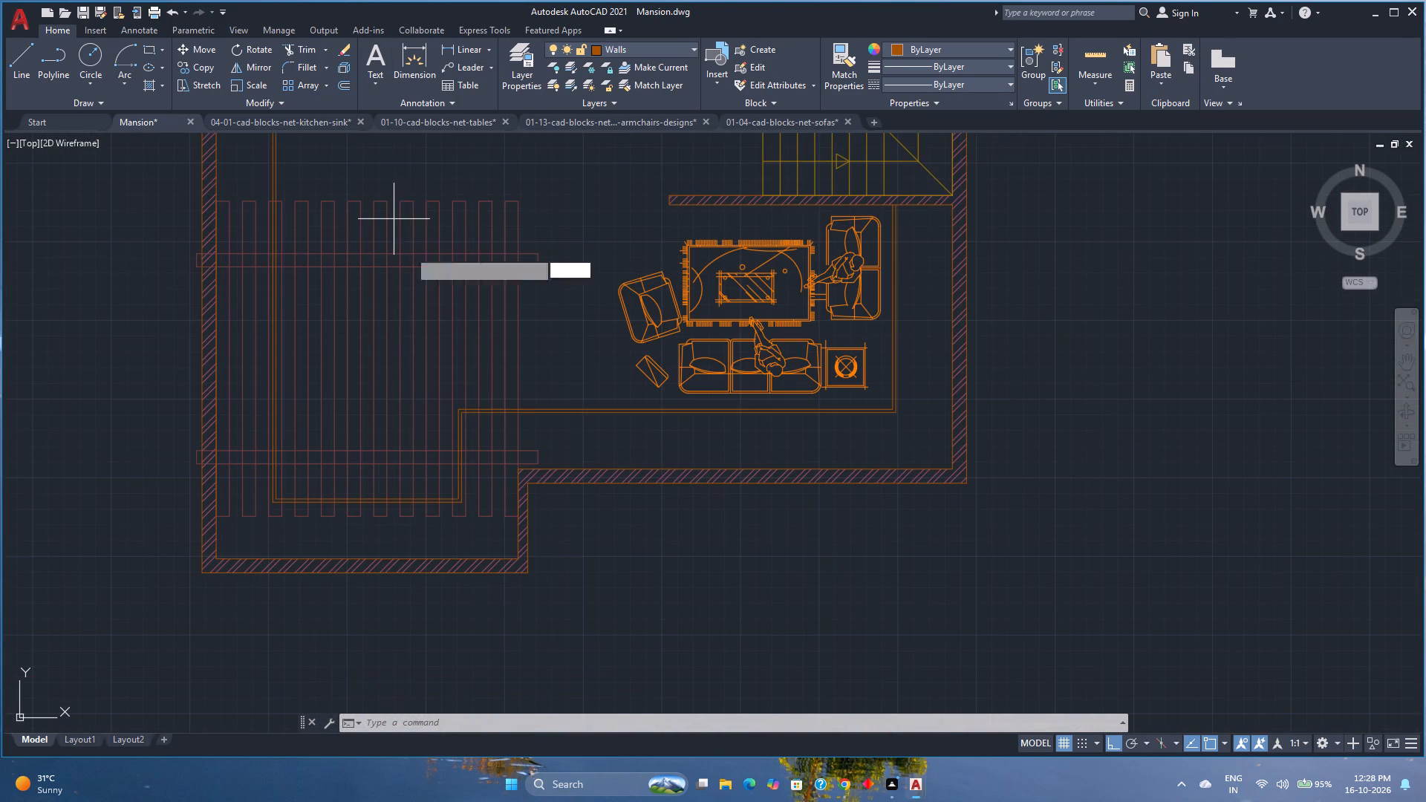
pyautogui.write("2'11")
pyautogui.press('Return')
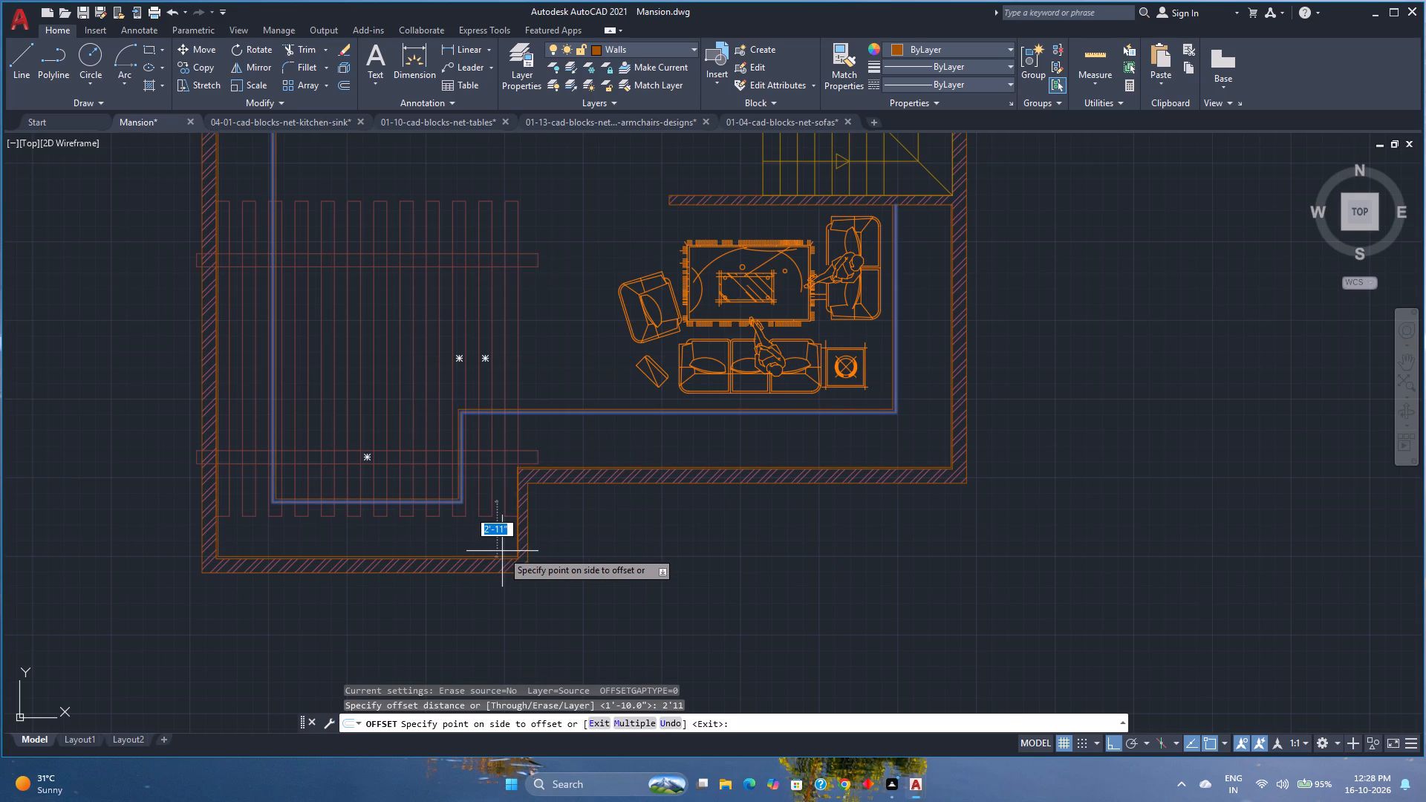
pyautogui.write("2'10")
pyautogui.hotkey('shift', '"')
pyautogui.press('Return')
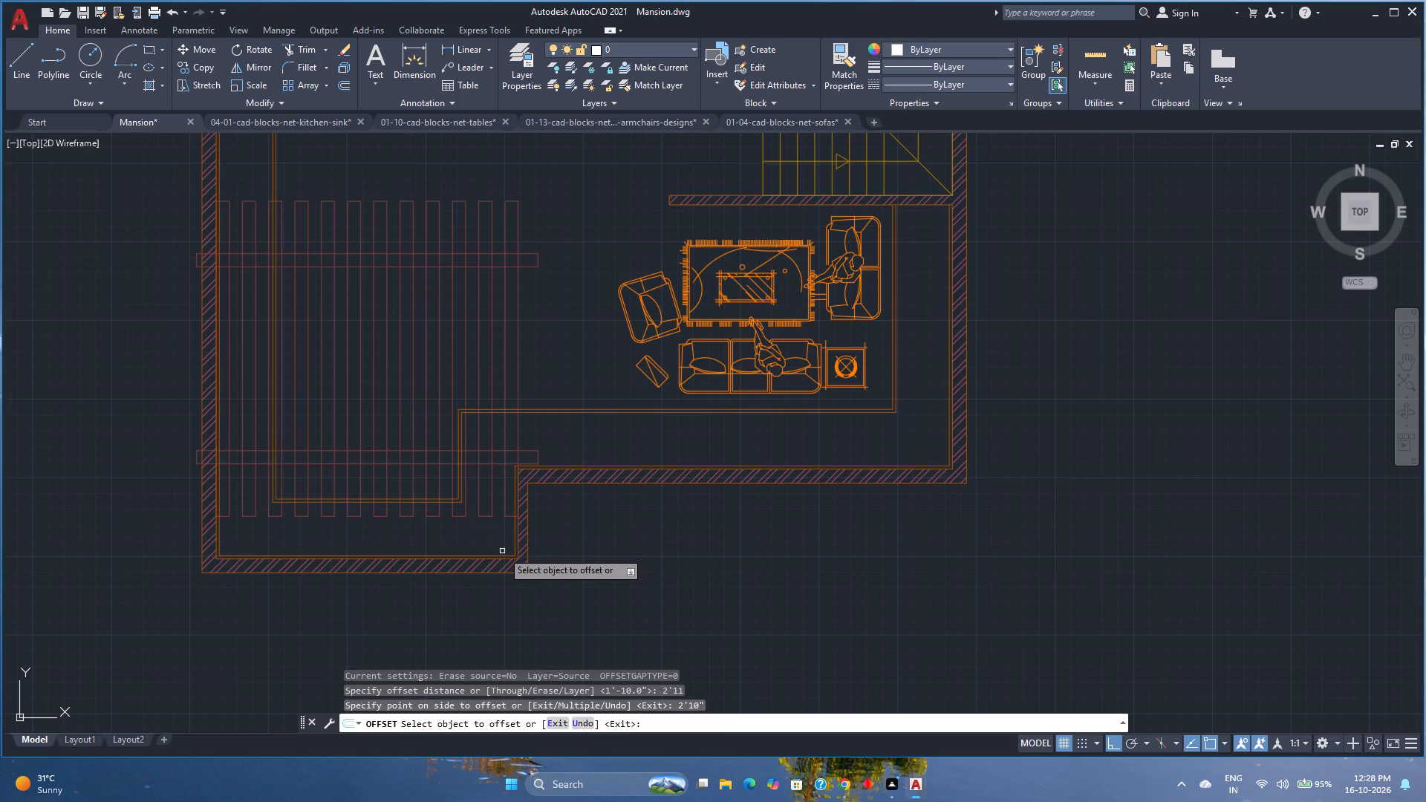
pyautogui.press('Escape')
# Assign the new offset line and the stepped border line it was offset from to the Greenary layer.
pyautogui.scroll(2, 502, 559)
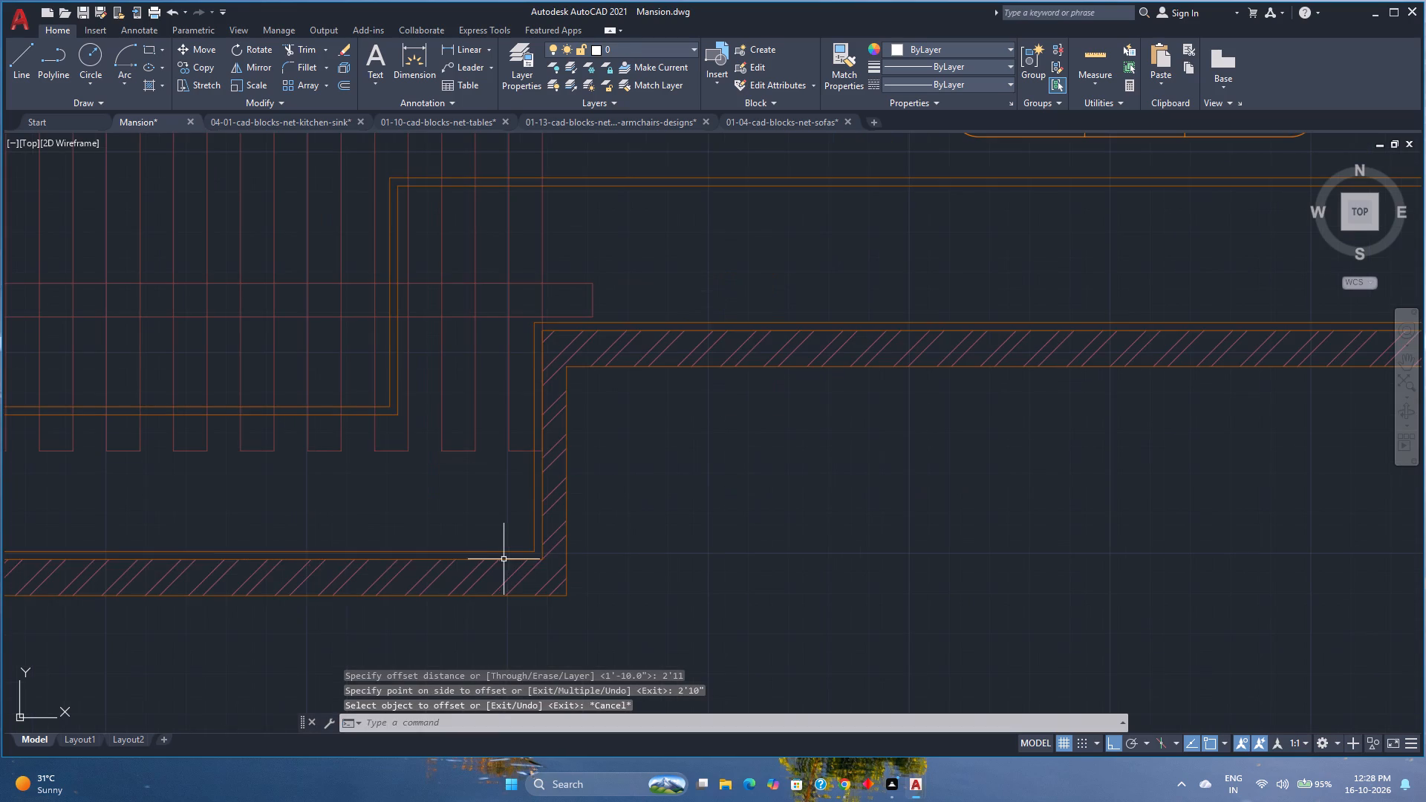
pyautogui.click(514, 550)
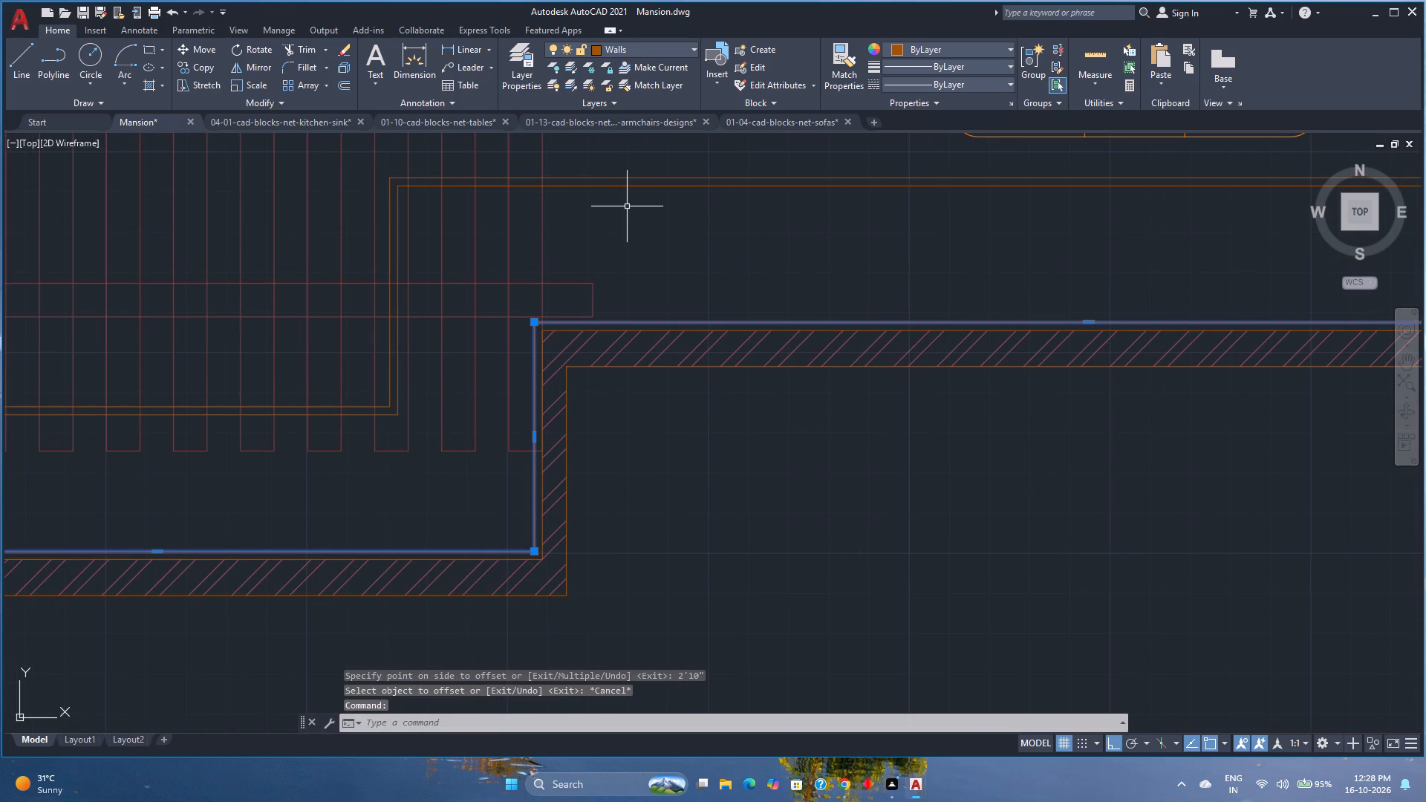
pyautogui.click(628, 186)
pyautogui.scroll(-4, 645, 275)
pyautogui.moveTo(645, 275); pyautogui.dragTo(663, 515, button='middle')
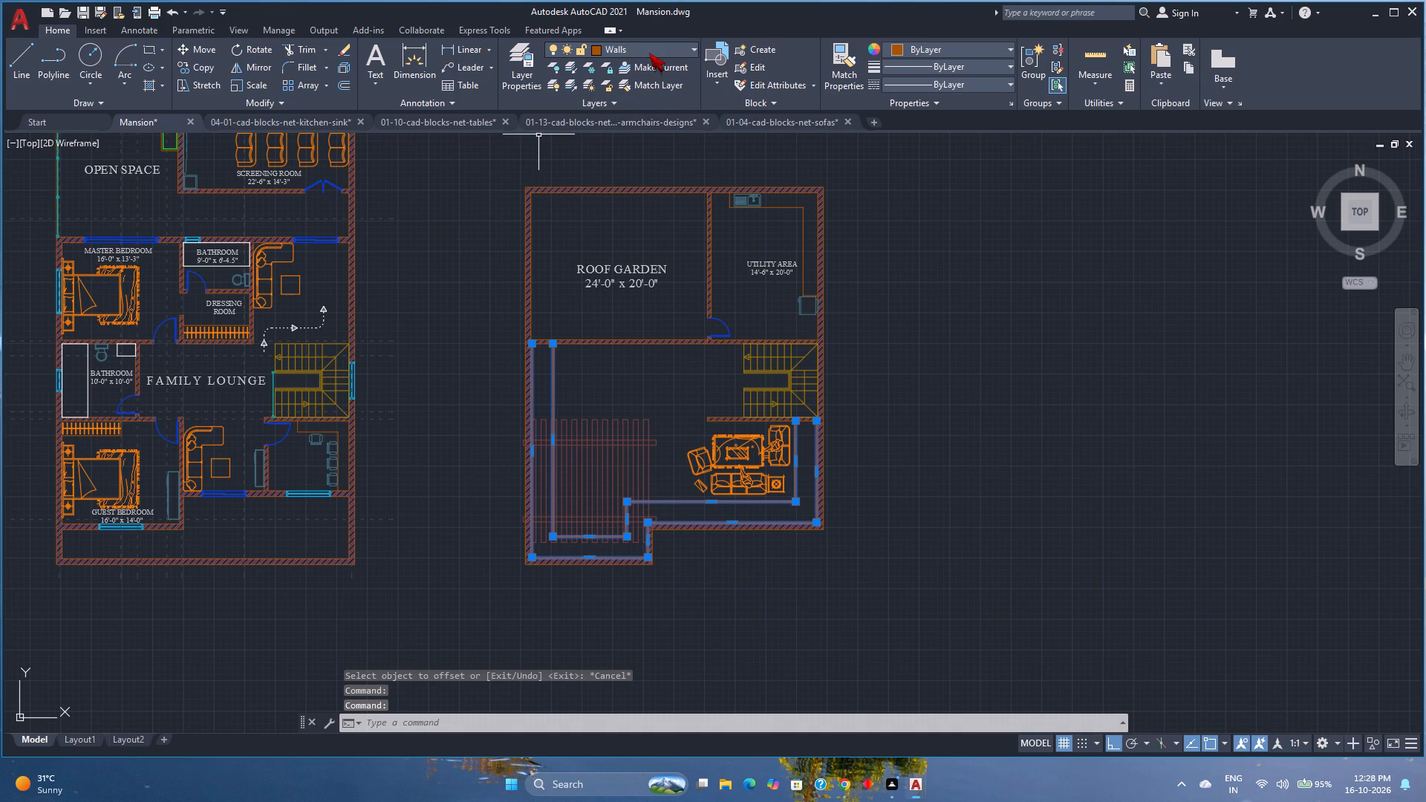
pyautogui.click(649, 53)
pyautogui.click(654, 138)
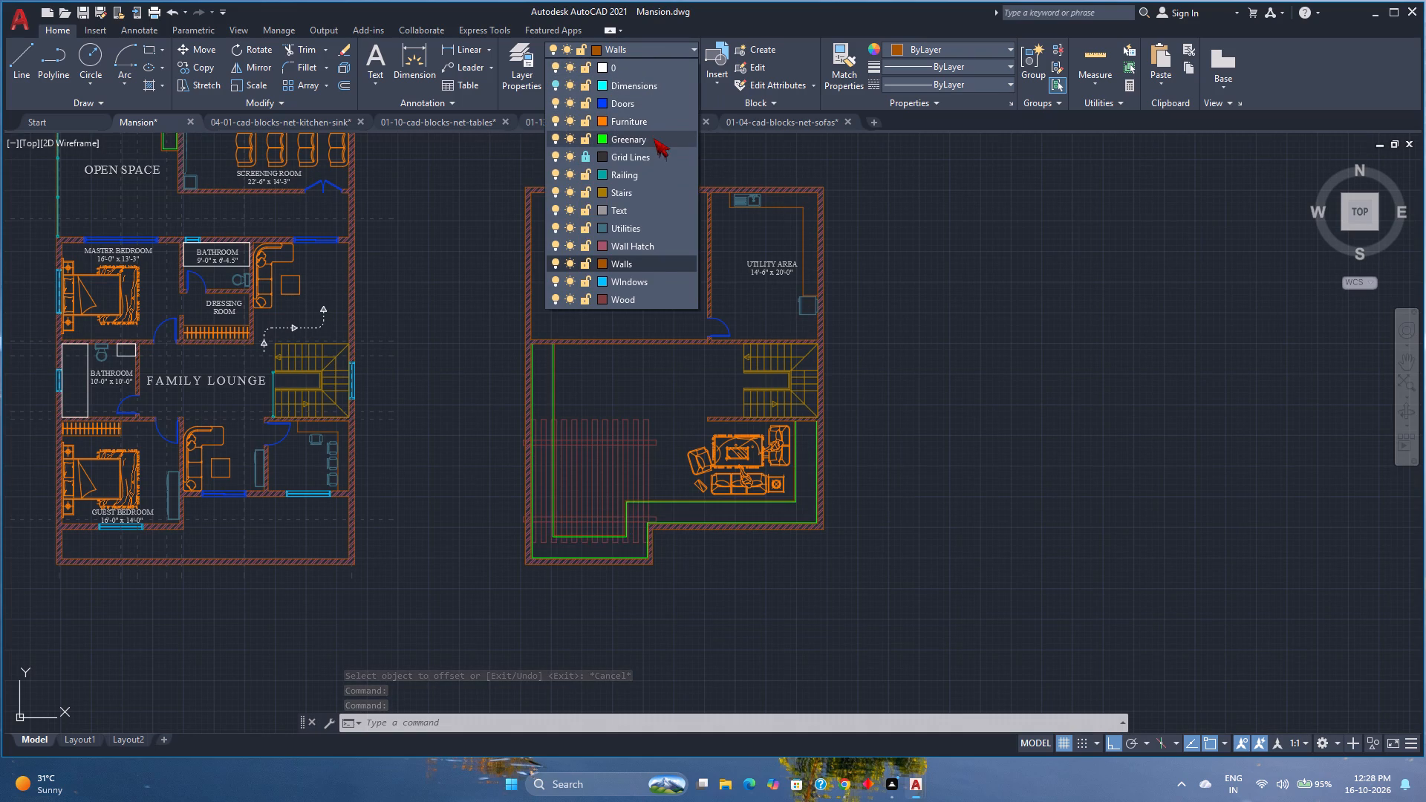
pyautogui.press('Escape')
# Draw a line along the roof garden's lower wall, joining the upper ends of the two green planting strip lines.
pyautogui.scroll(2, 637, 328)
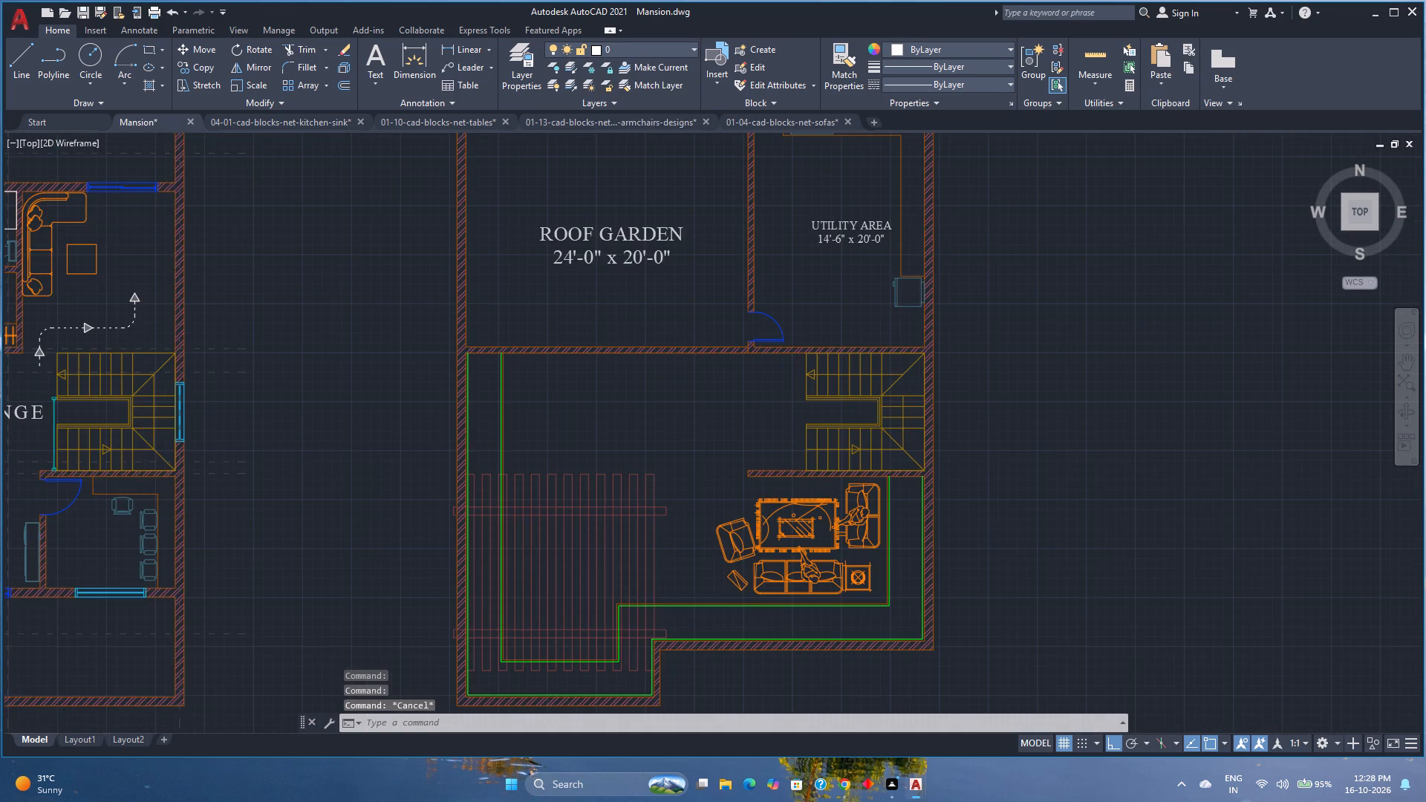
pyautogui.moveTo(637, 328); pyautogui.dragTo(651, 420, button='middle')
pyautogui.scroll(-1, 651, 417)
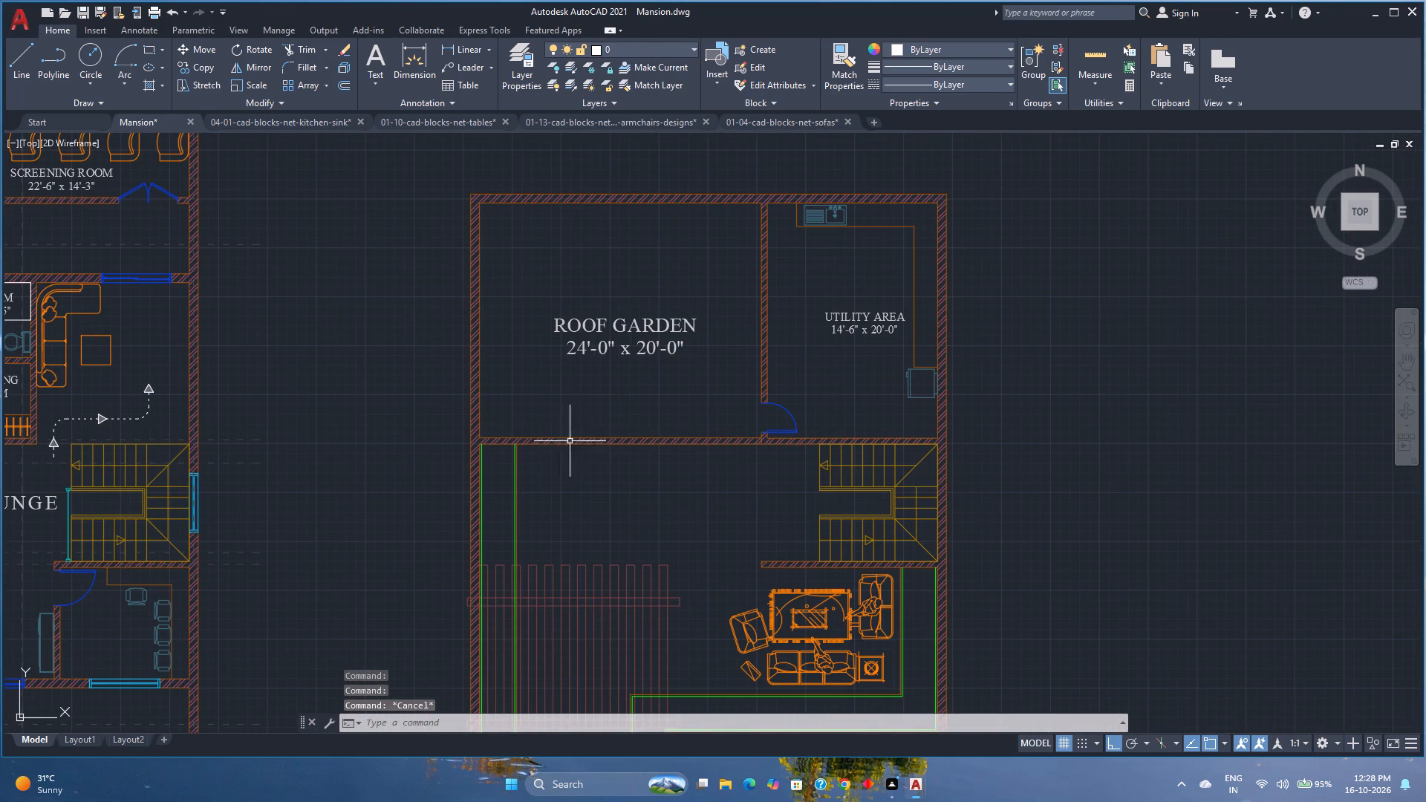
pyautogui.scroll(3, 501, 460)
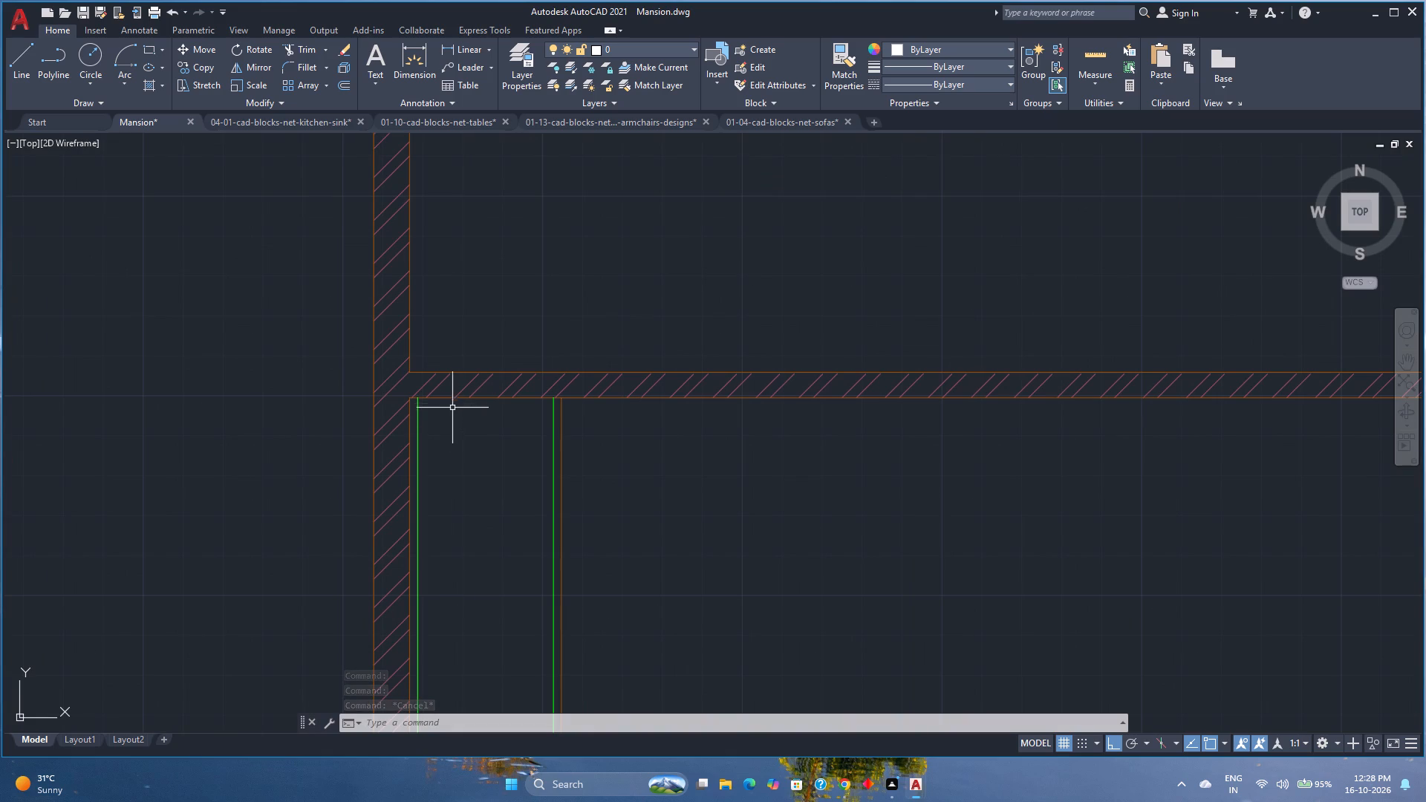
pyautogui.press('l')
pyautogui.press('Return')
pyautogui.scroll(3, 408, 409)
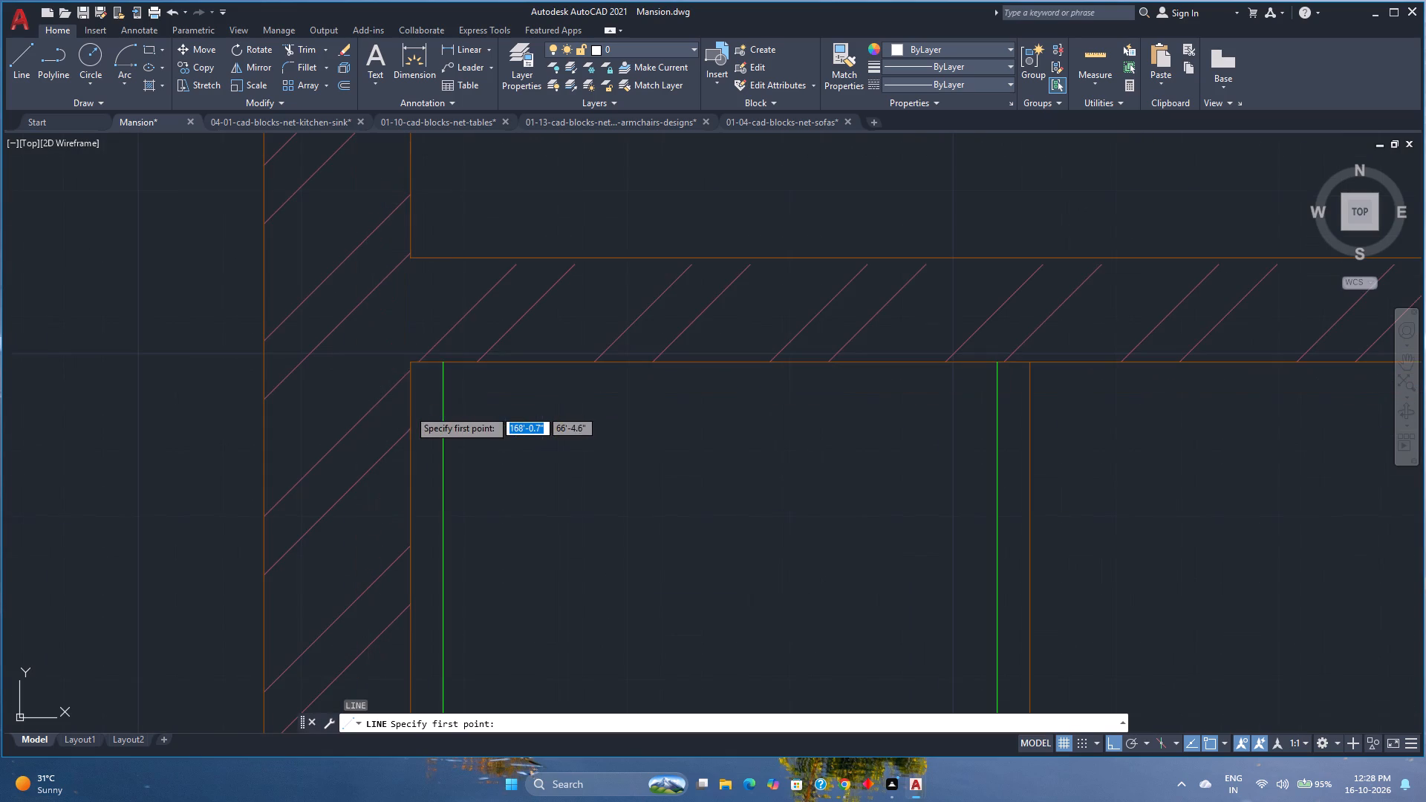
pyautogui.click(443, 363)
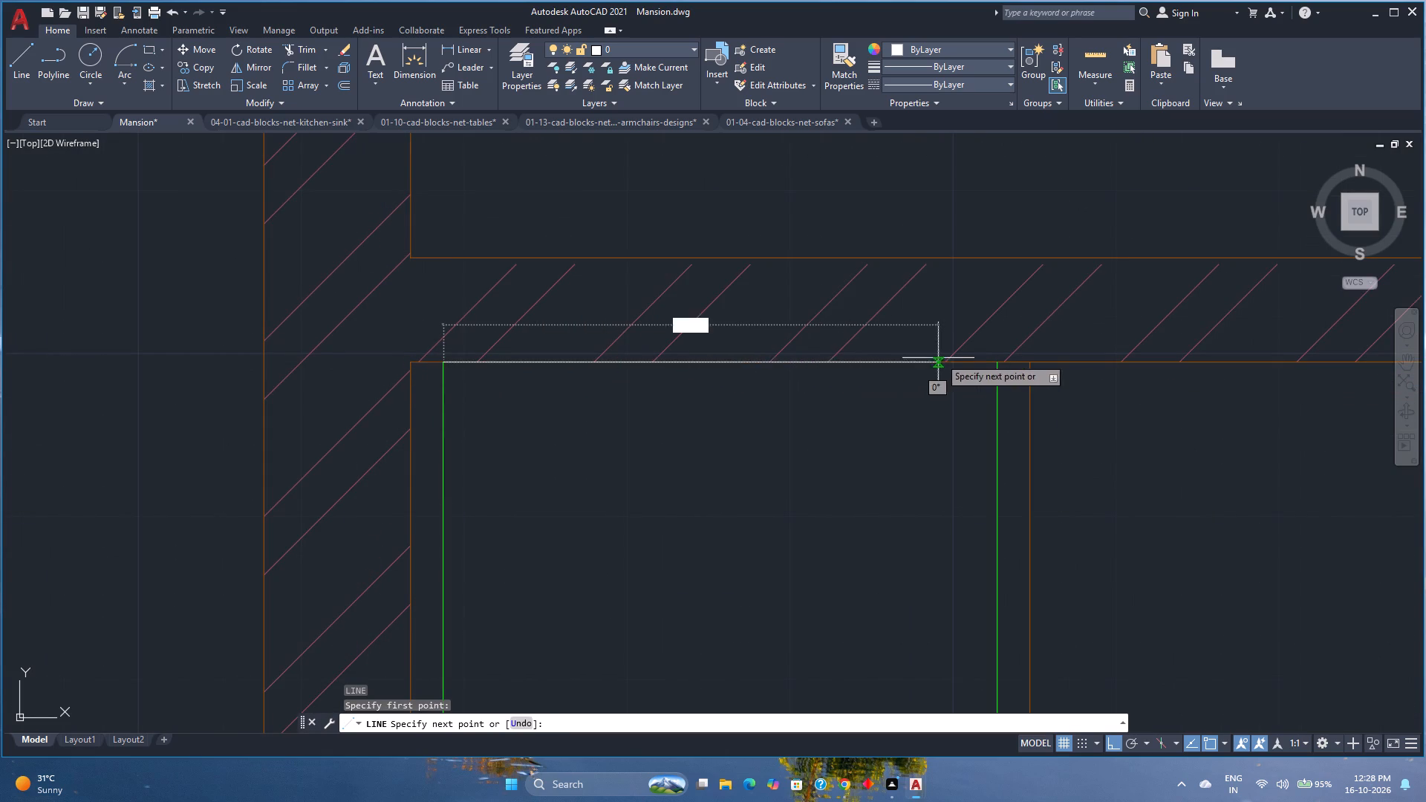
pyautogui.click(999, 359)
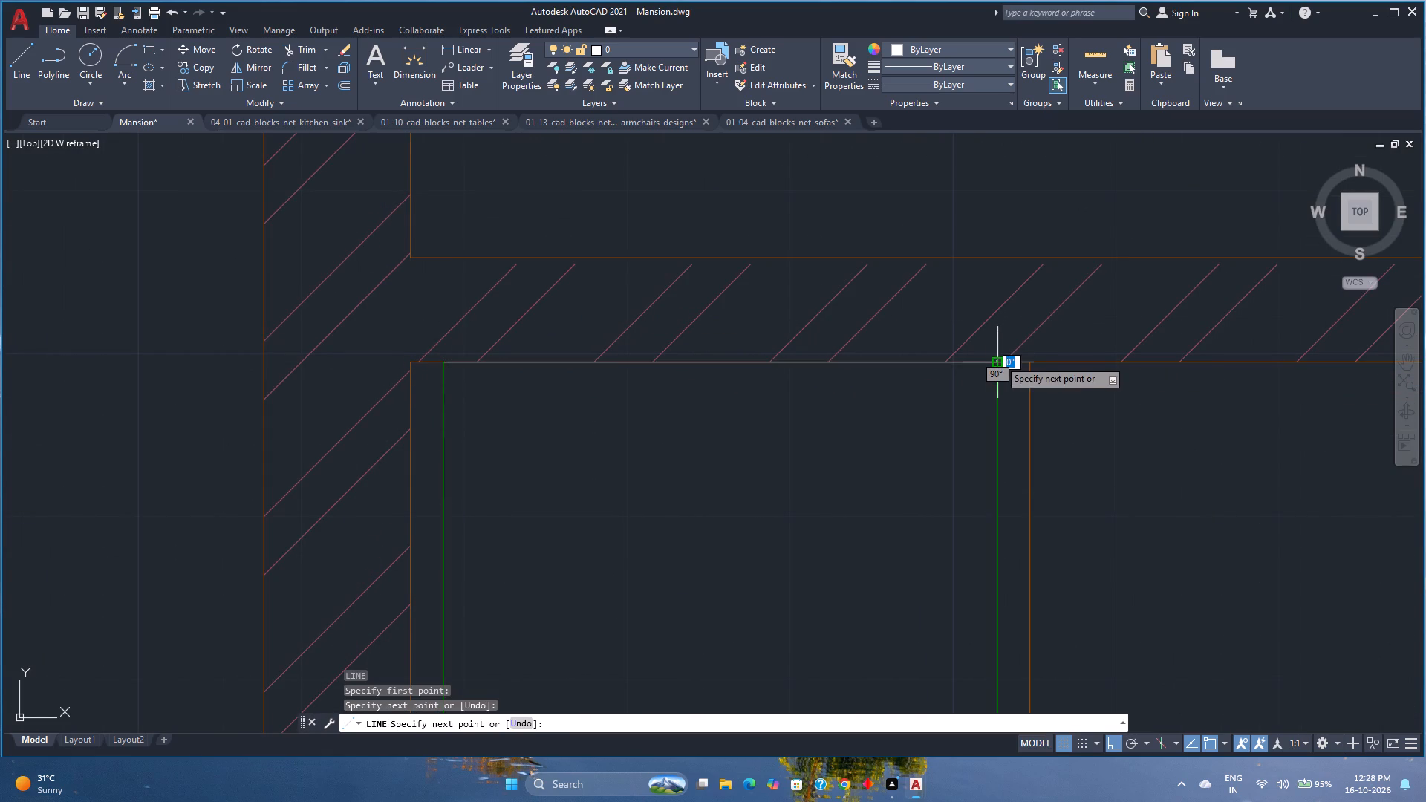
pyautogui.press('Escape')
# Move the new closing line 2" down from the wall into the planting strip.
pyautogui.click(785, 362)
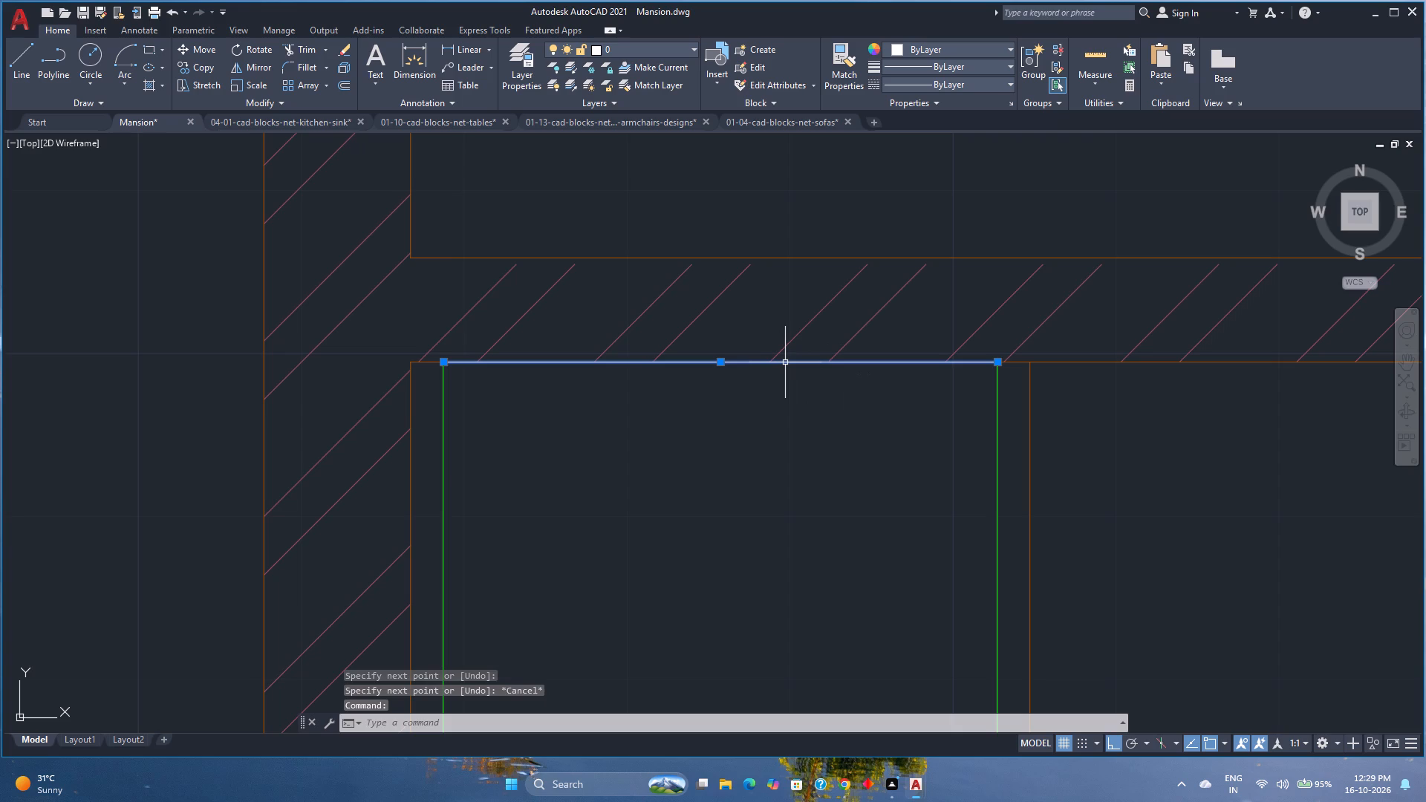
pyautogui.press('m')
pyautogui.press('Return')
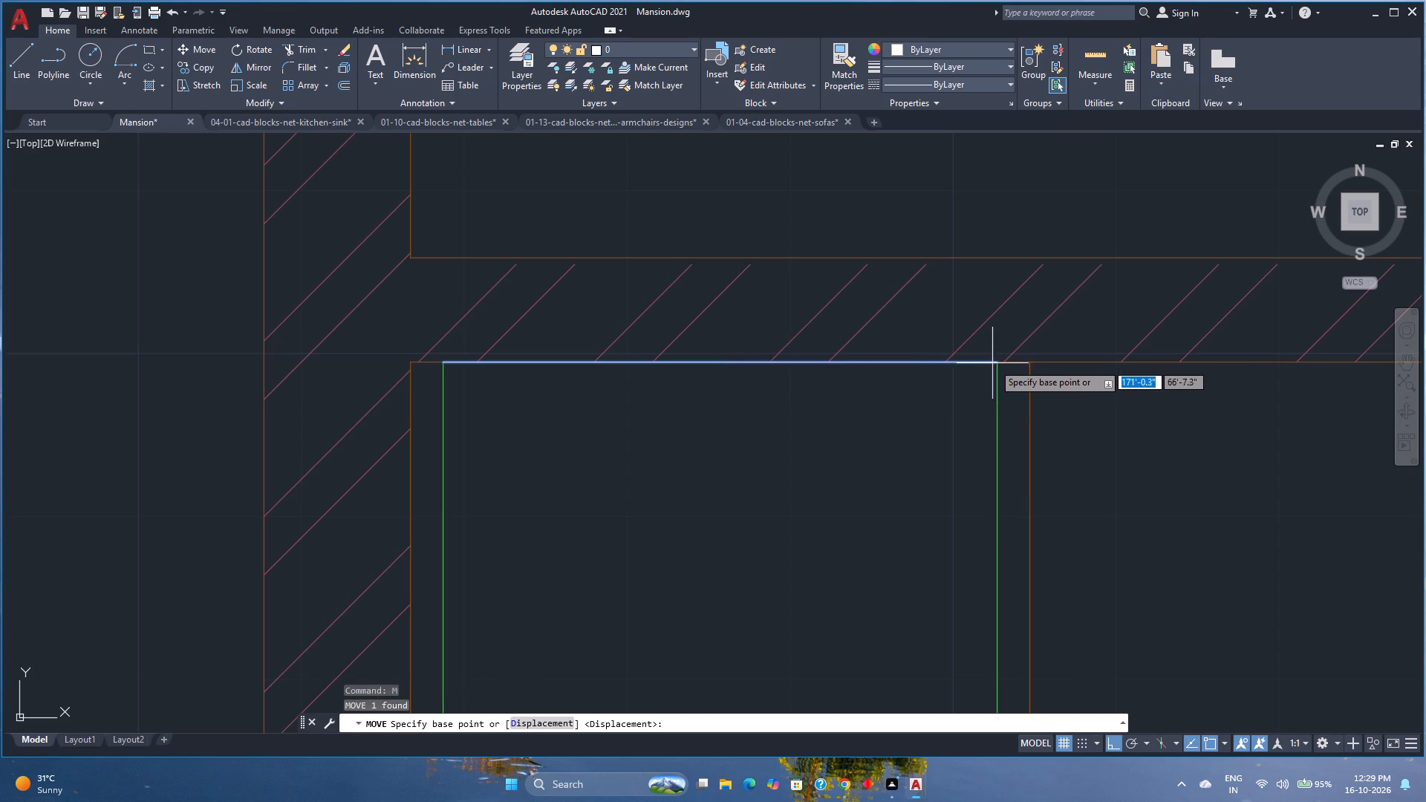
pyautogui.click(994, 362)
pyautogui.press('2')
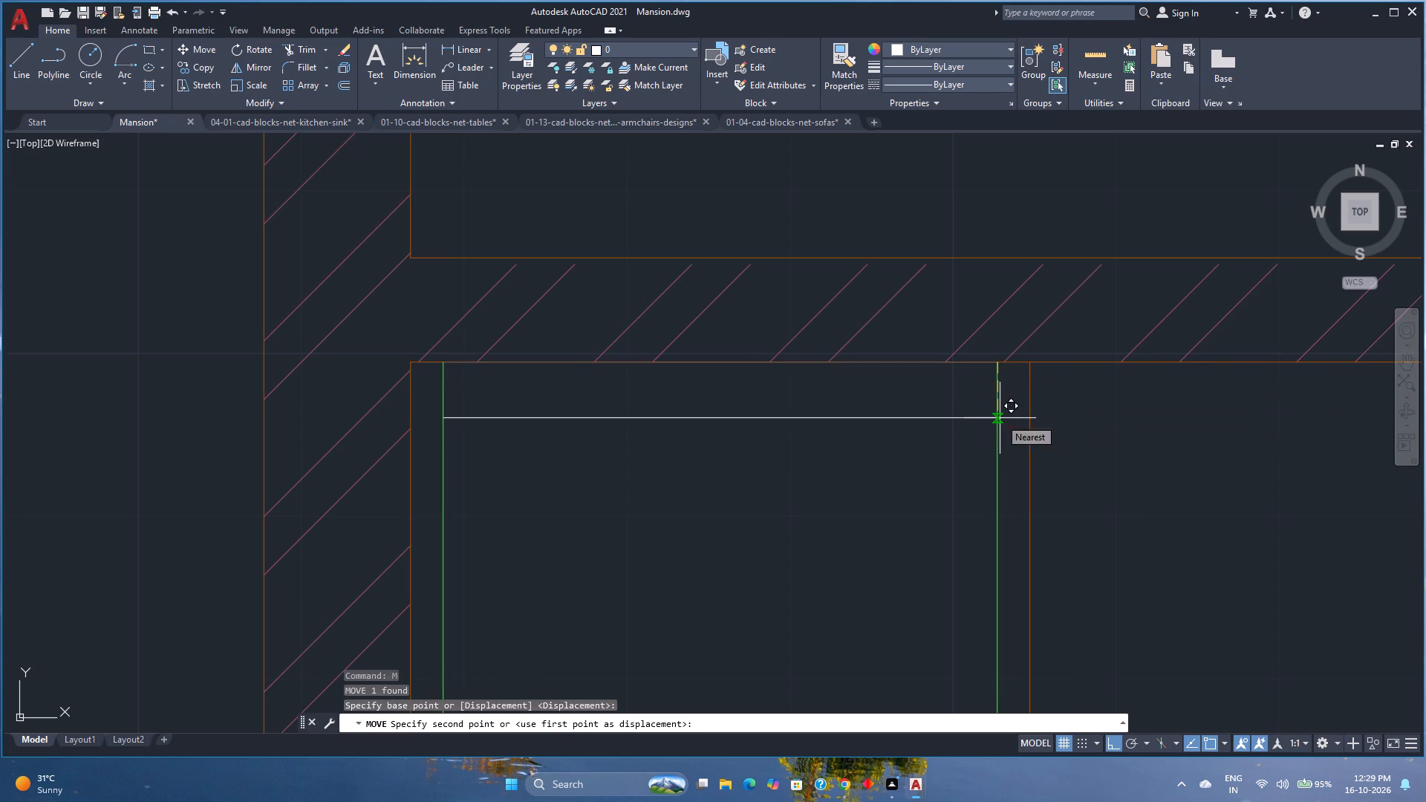
pyautogui.press('Return')
# Assign the moved closing line to the Greenary layer.
pyautogui.click(823, 435)
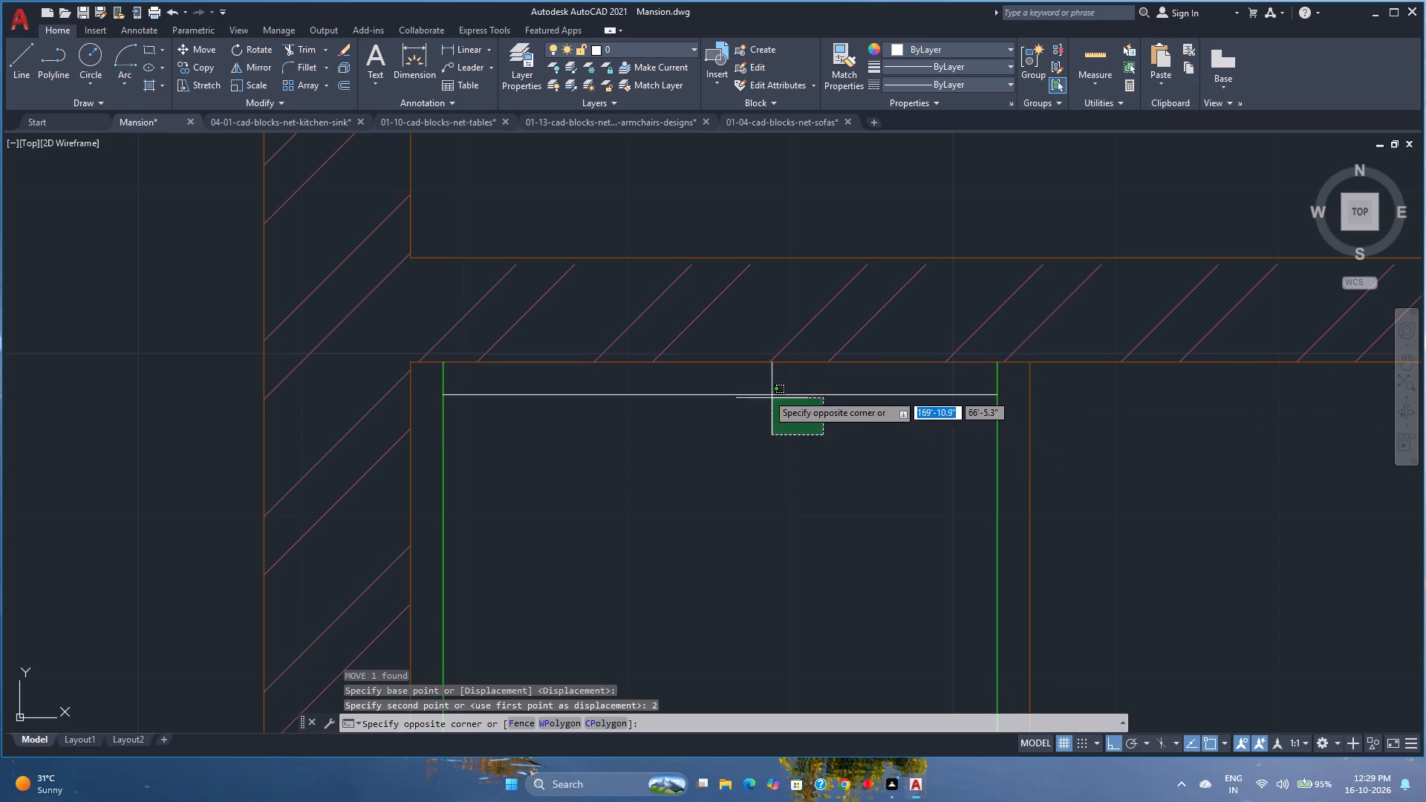
pyautogui.click(765, 391)
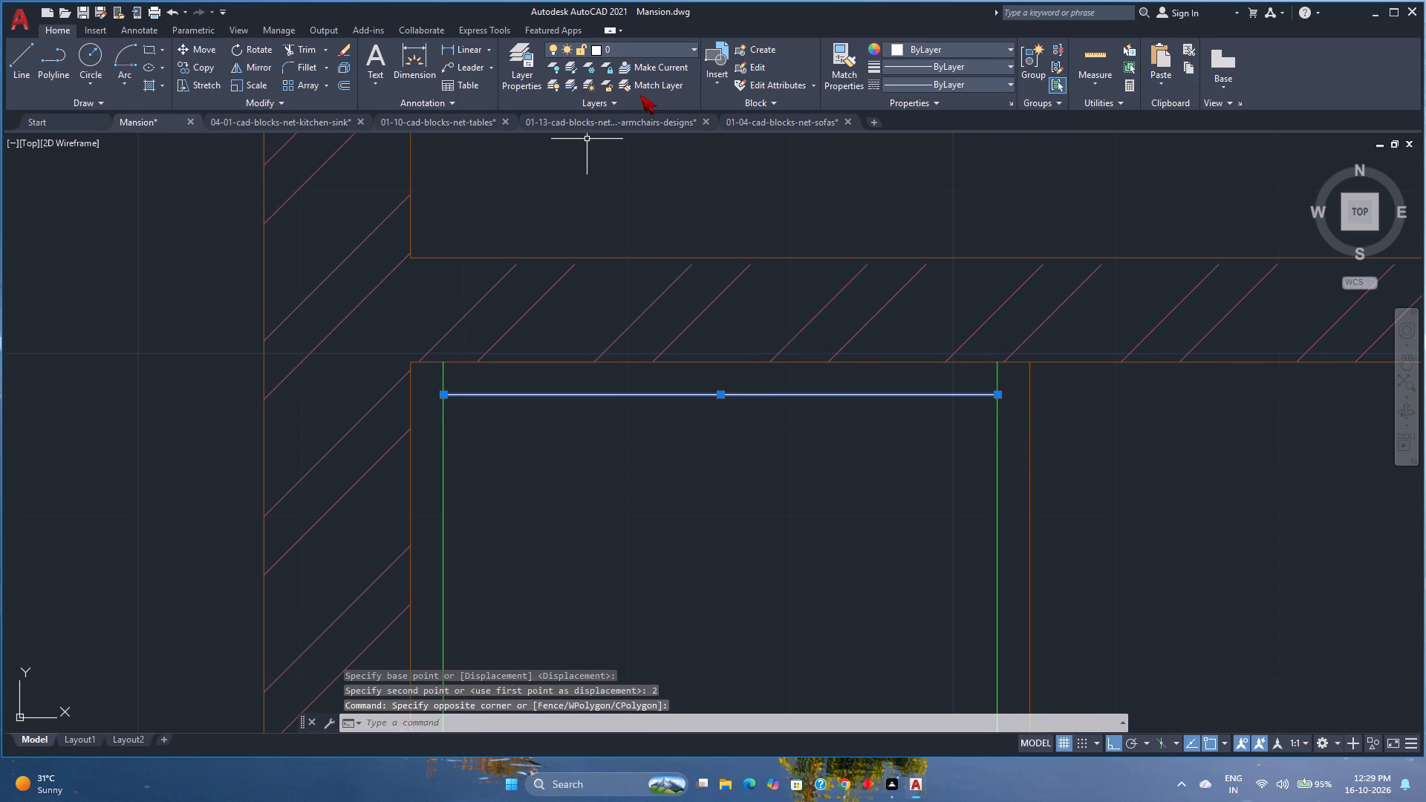
pyautogui.click(640, 53)
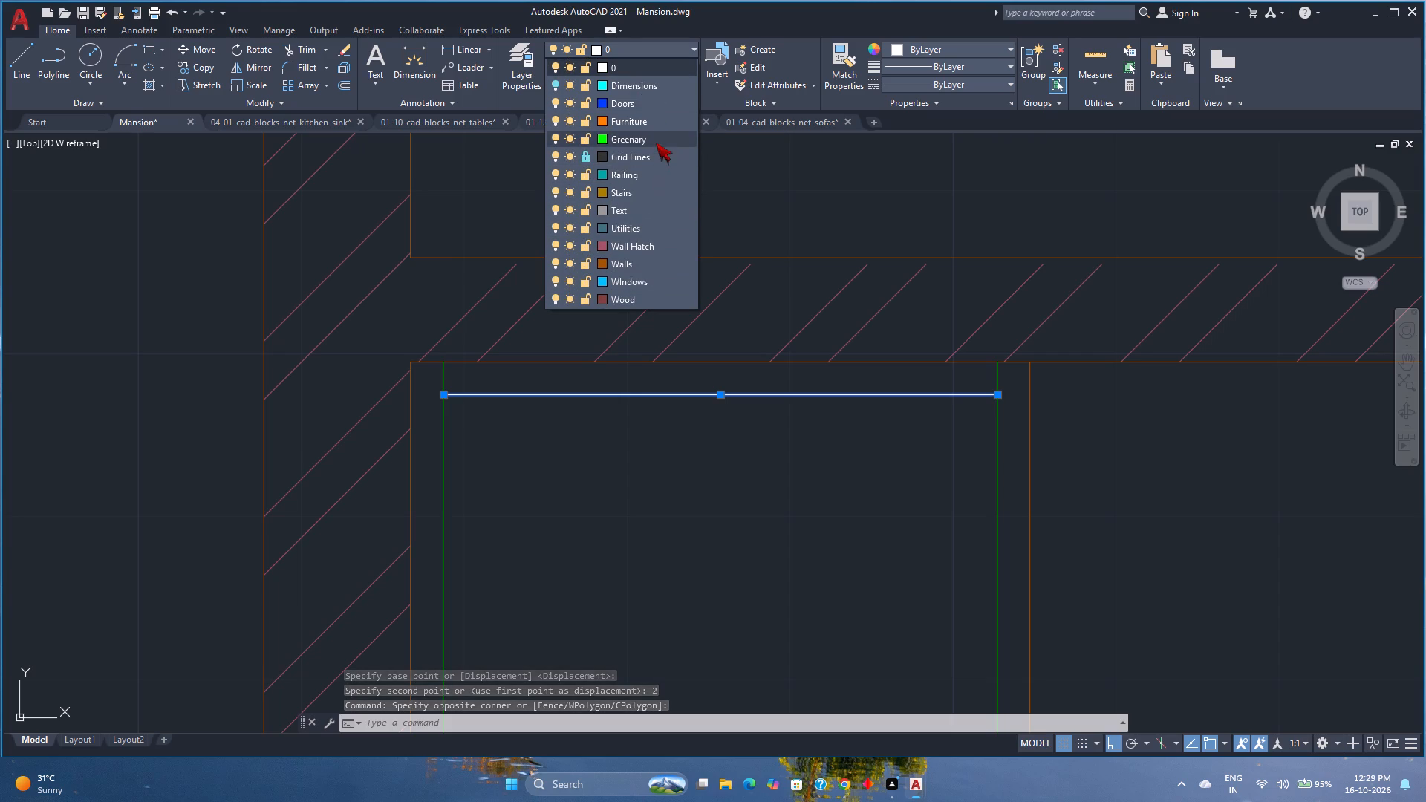
pyautogui.click(656, 140)
pyautogui.press('Escape')
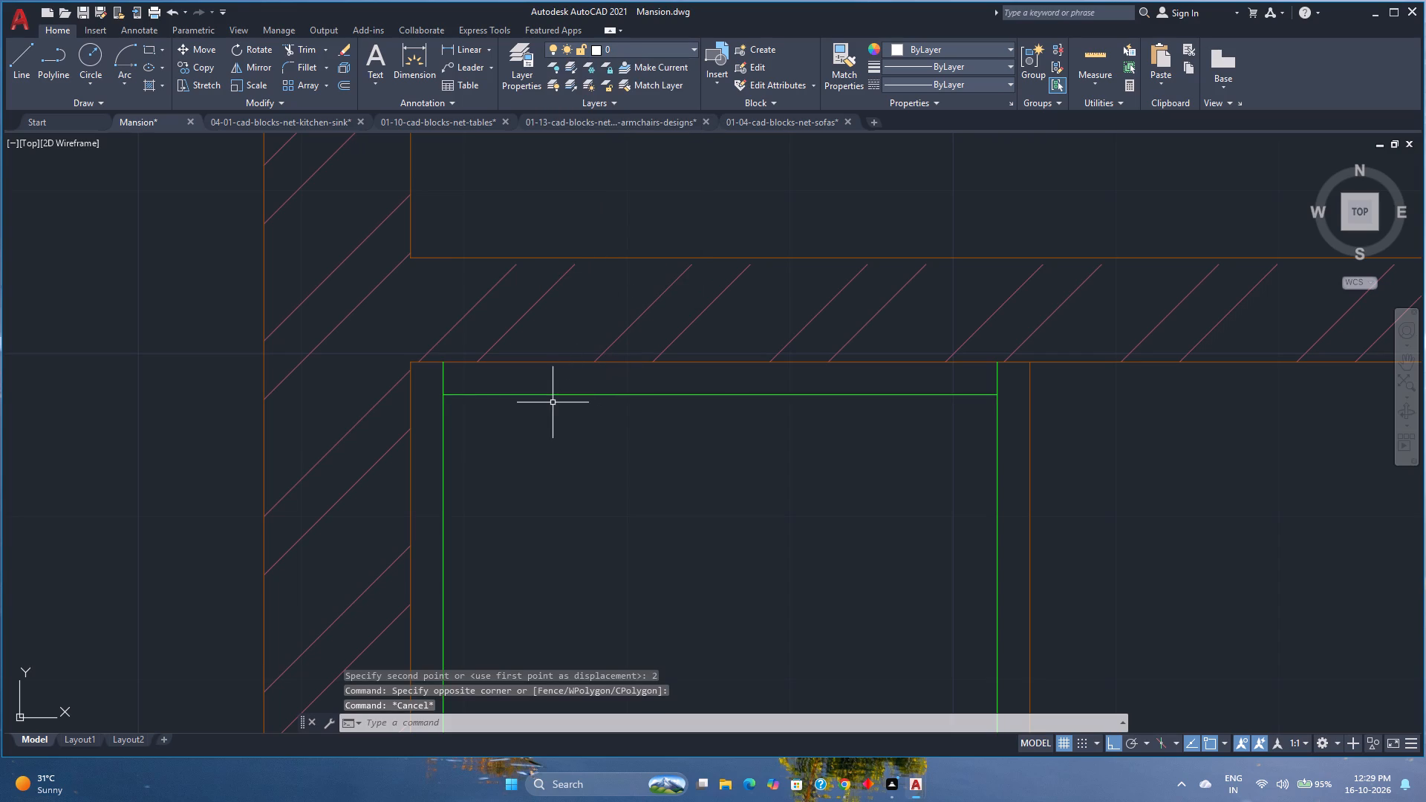
# Trim the two green stubs that extend past the closing line to the roof garden wall.
pyautogui.write('tr')
pyautogui.press('Return')
pyautogui.scroll(3, 455, 378)
pyautogui.click(455, 378)
pyautogui.click(372, 387)
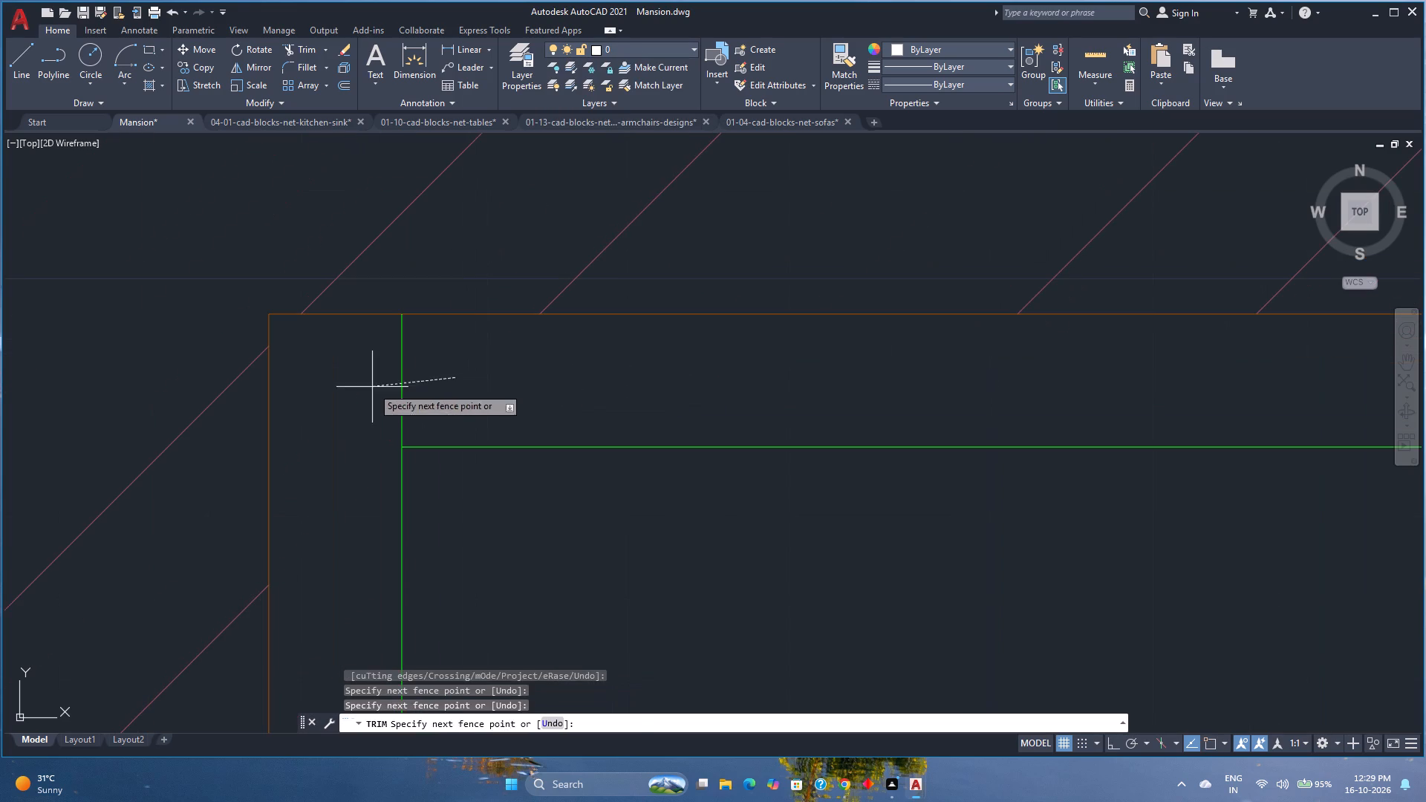
pyautogui.scroll(-3, 371, 387)
pyautogui.click(936, 393)
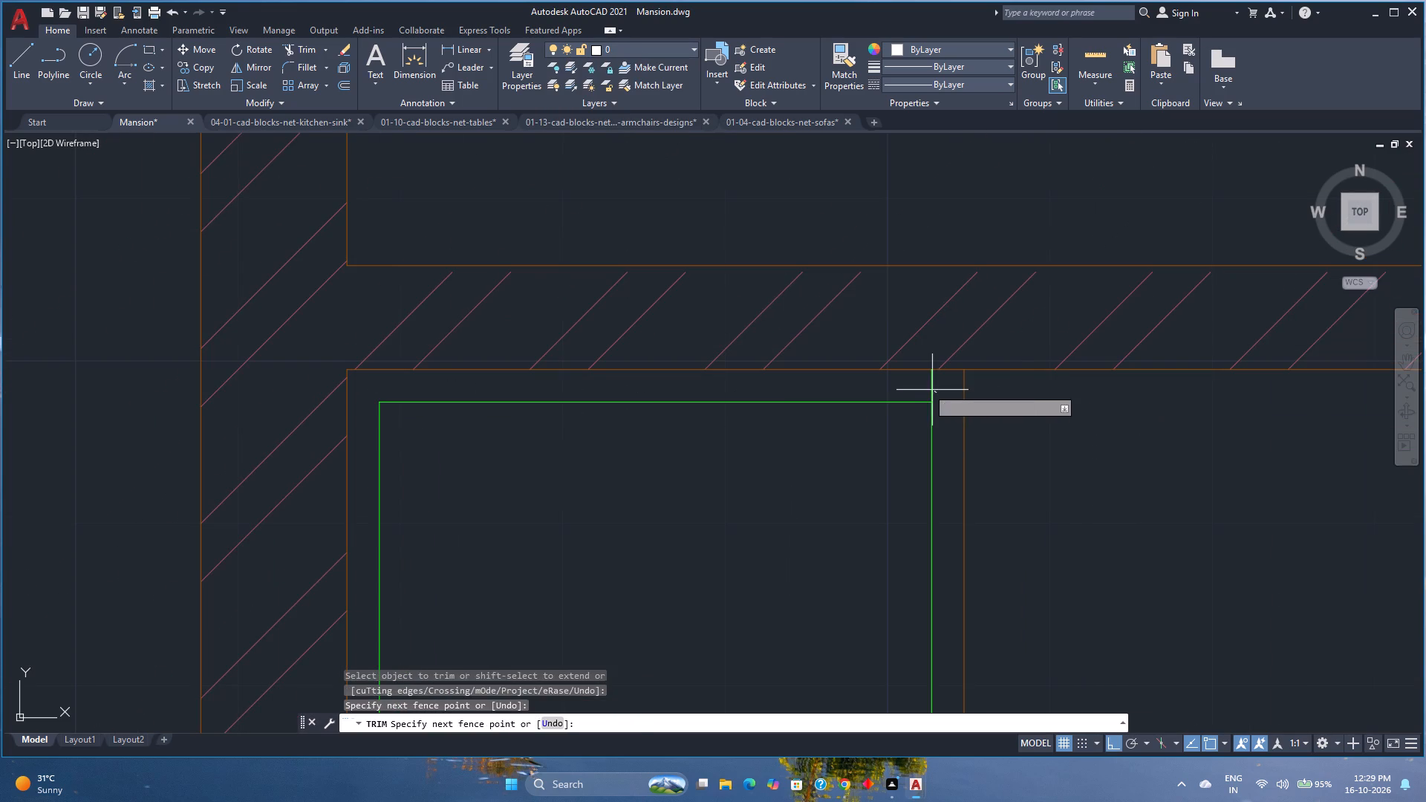
pyautogui.click(917, 384)
pyautogui.scroll(-6, 917, 384)
pyautogui.scroll(-1, 959, 429)
pyautogui.moveTo(959, 429); pyautogui.dragTo(598, 365, button='middle')
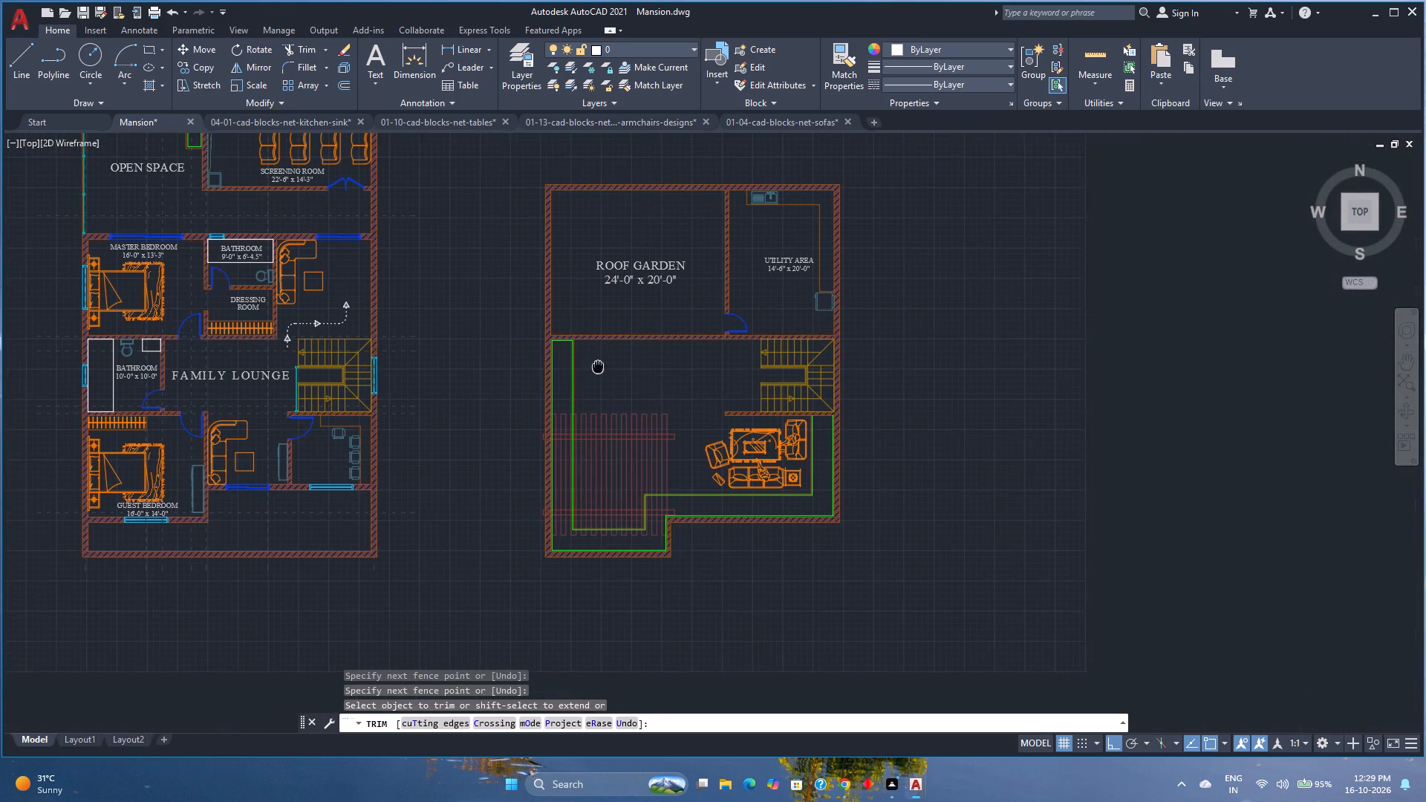
pyautogui.moveTo(598, 365); pyautogui.dragTo(597, 365, button='middle')
pyautogui.press('Escape')
# Draw a line about 2'-10" long under the staircase wall, joining the upper ends of the two green planting strip lines.
pyautogui.press('l')
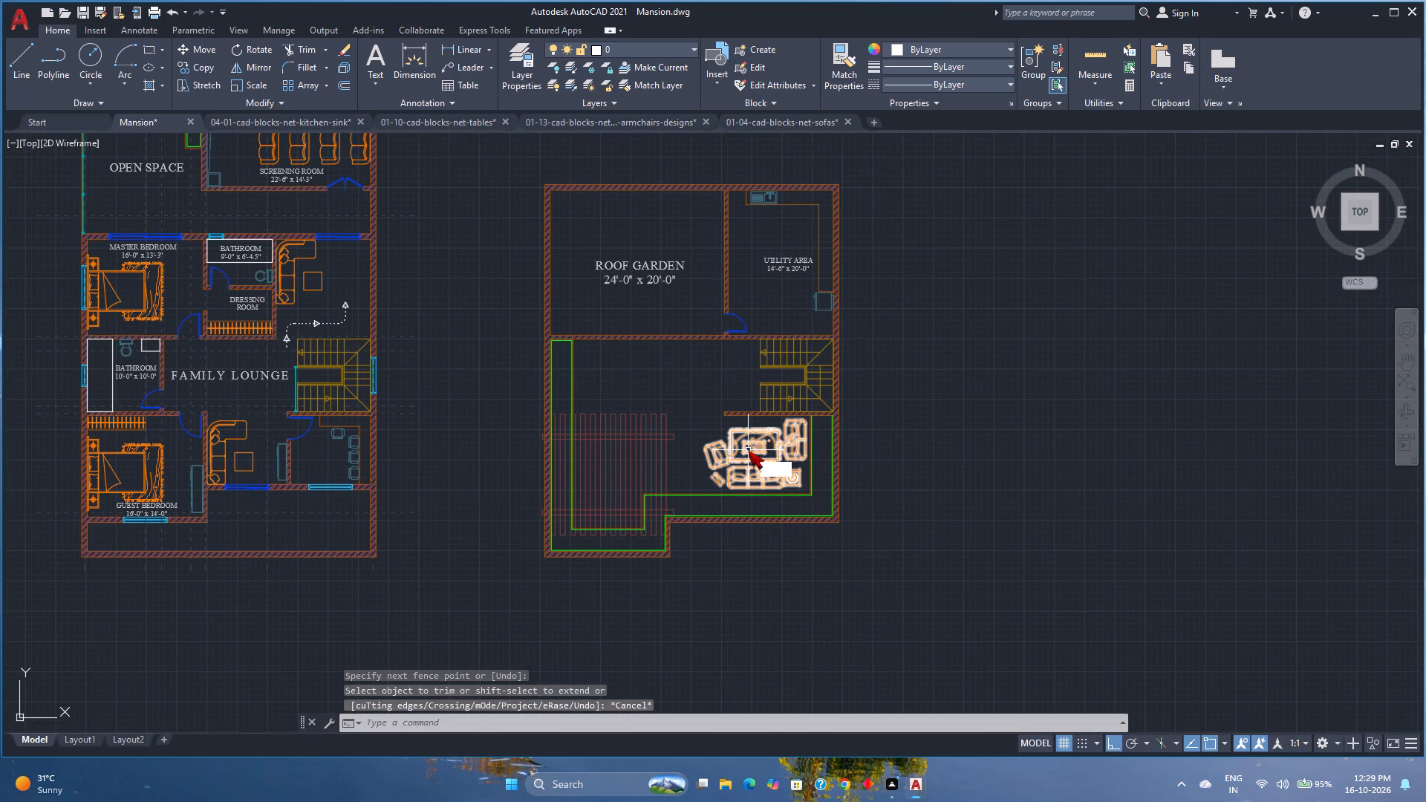
pyautogui.press('Return')
pyautogui.scroll(4, 833, 417)
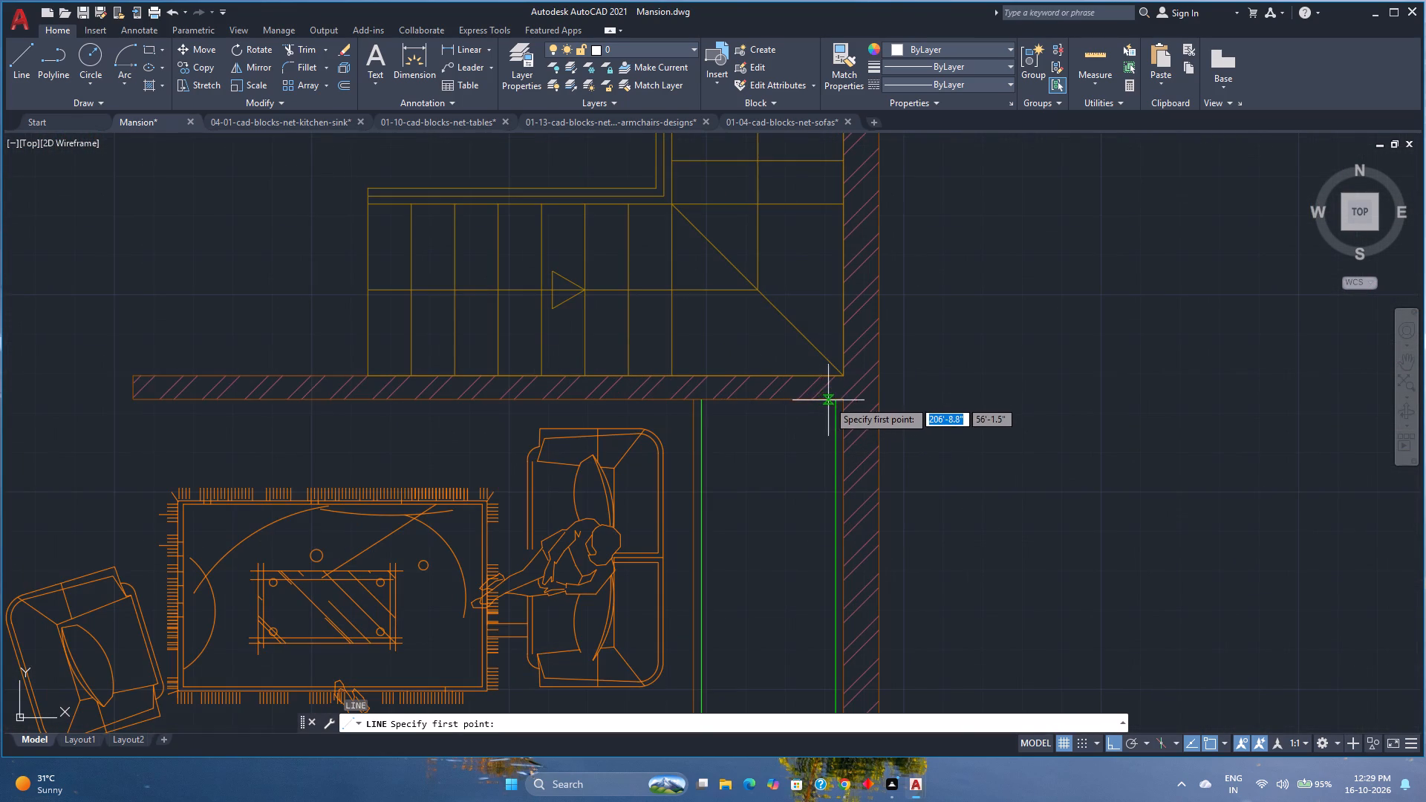
pyautogui.scroll(4, 828, 400)
pyautogui.click(879, 389)
pyautogui.scroll(-2, 723, 408)
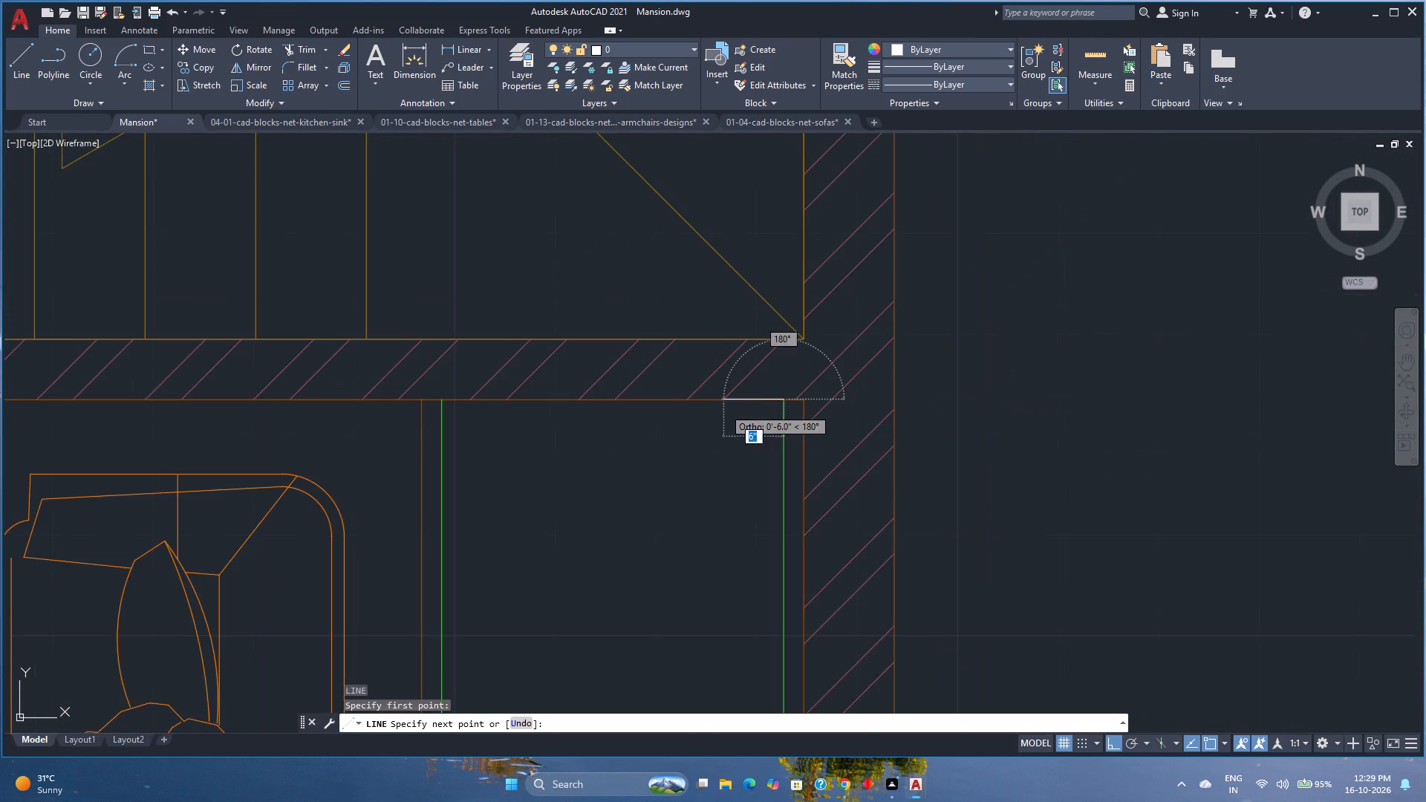
pyautogui.moveTo(723, 408); pyautogui.dragTo(778, 400, button='middle')
pyautogui.middleClick(778, 400)
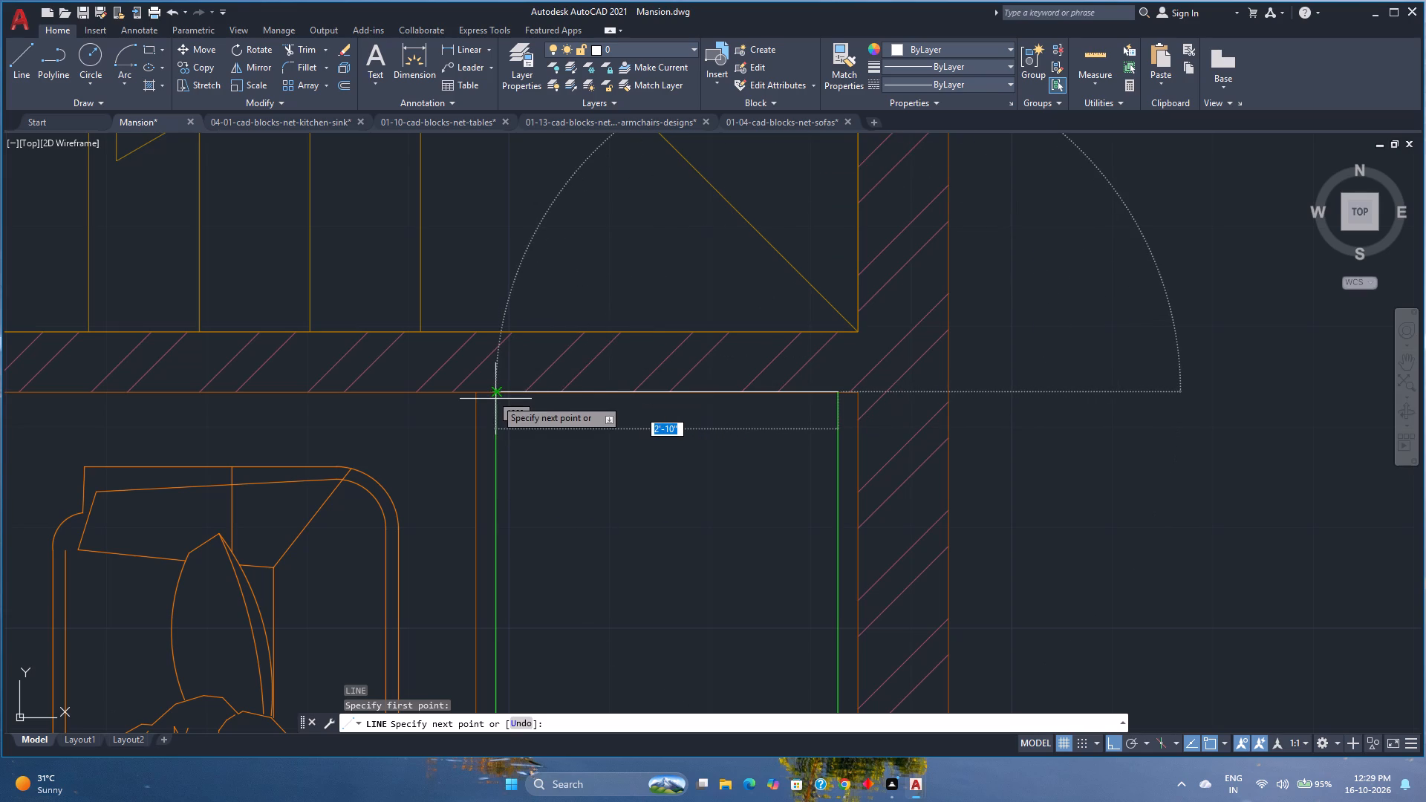
pyautogui.click(495, 399)
pyautogui.press('Escape')
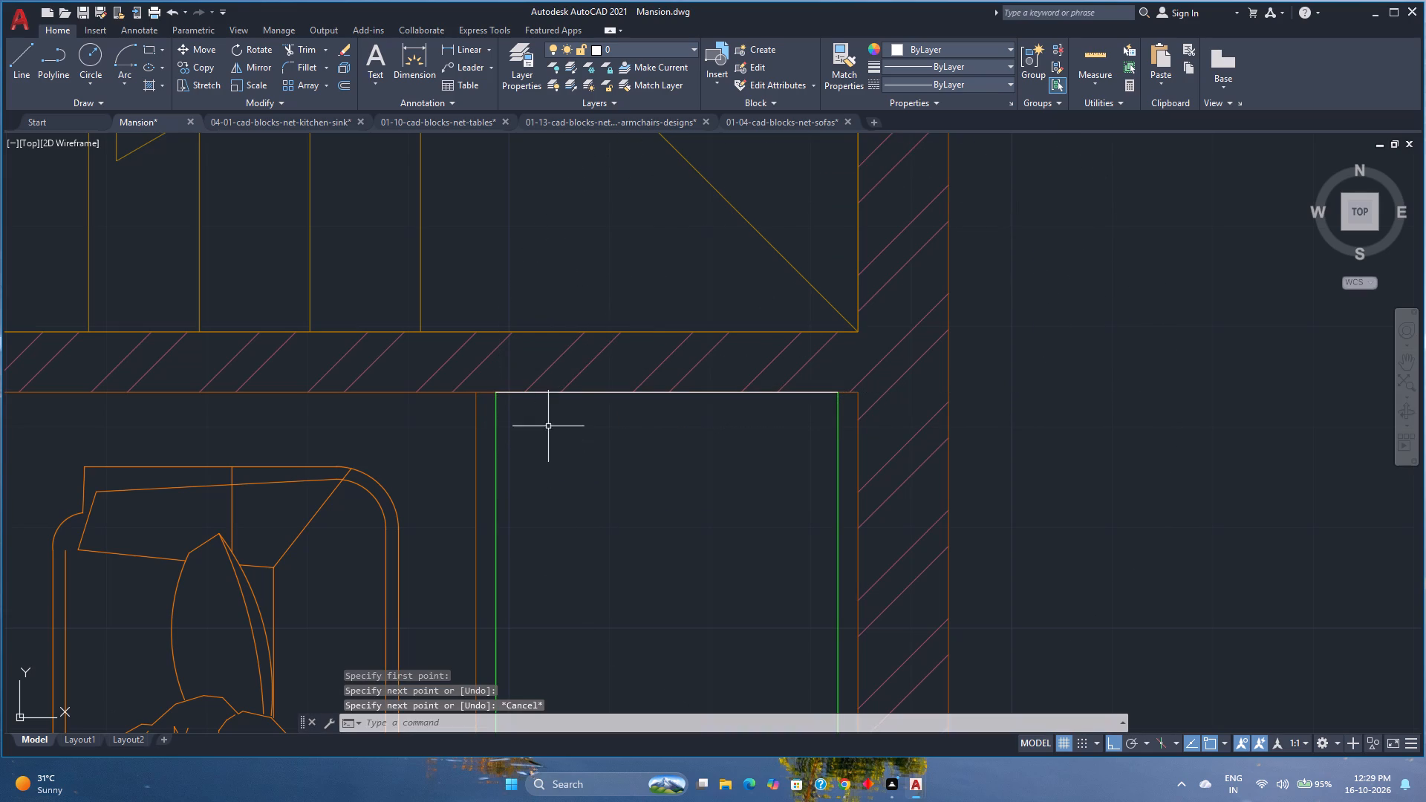
# Move the new closing line 2" down from the staircase wall into the planting strip.
pyautogui.click(548, 393)
pyautogui.press('m')
pyautogui.press('Return')
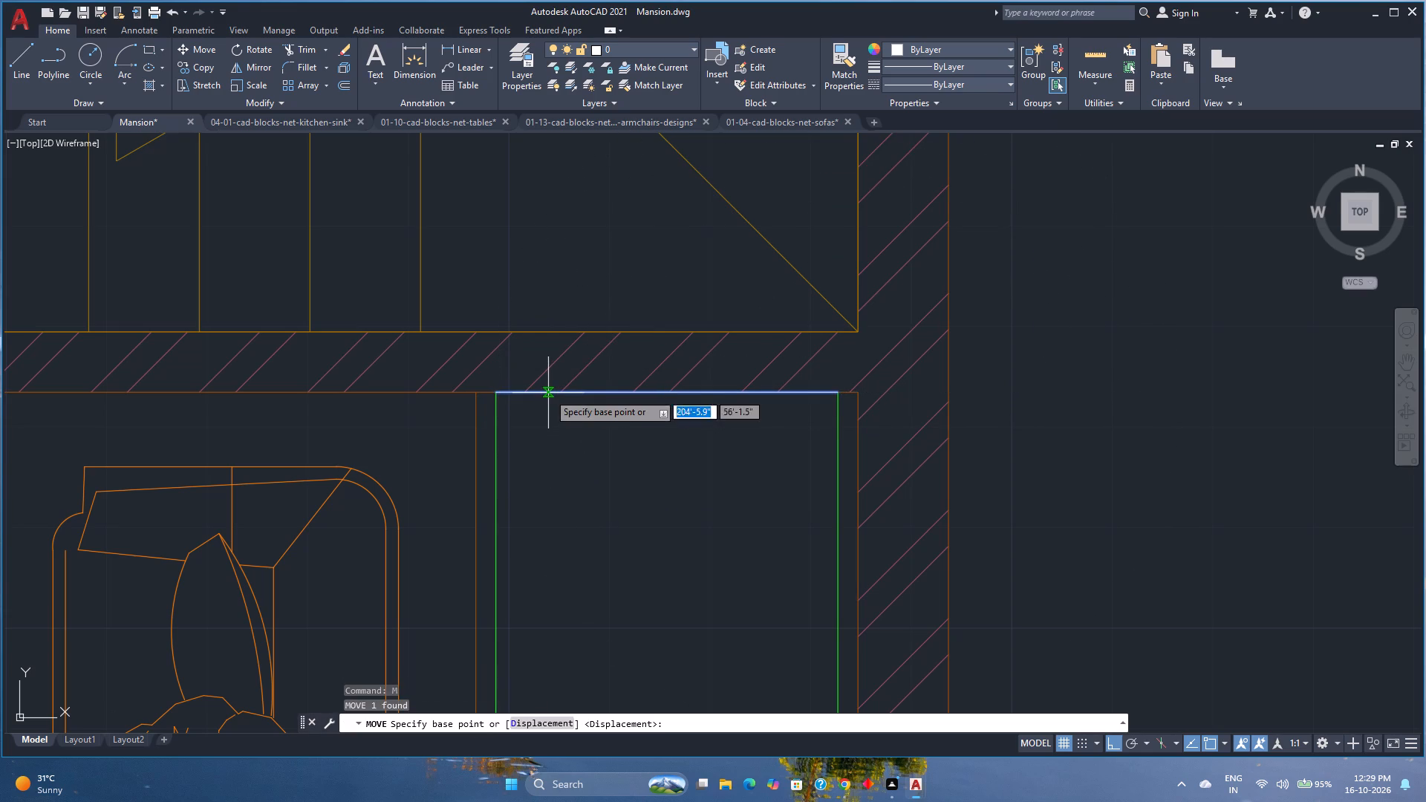
pyautogui.scroll(2, 524, 389)
pyautogui.click(450, 396)
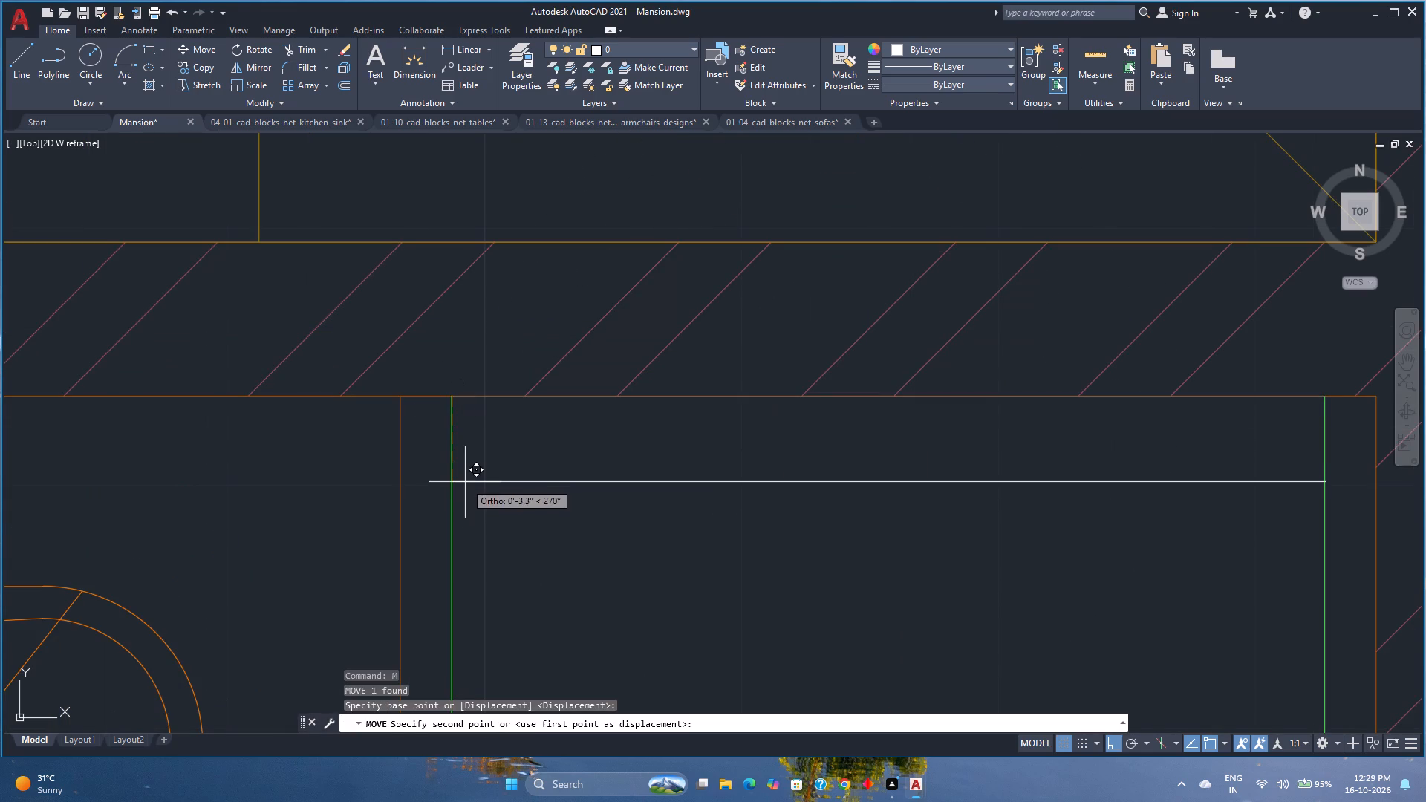
pyautogui.press('2')
pyautogui.press('Return')
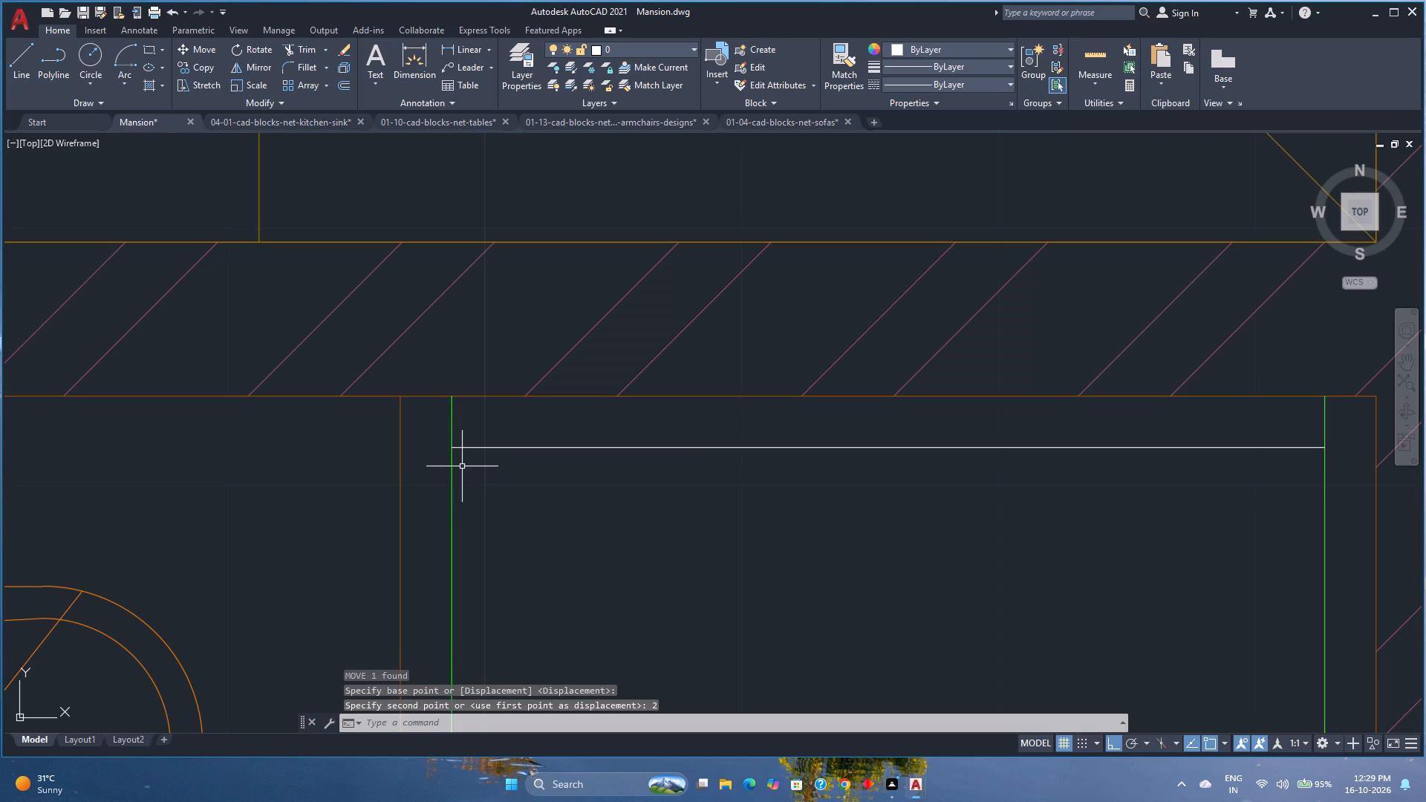
# Trim the two green stubs that extend past the closing line to the staircase wall.
pyautogui.press('t')
pyautogui.press('r')
pyautogui.press('Return')
pyautogui.click(435, 429)
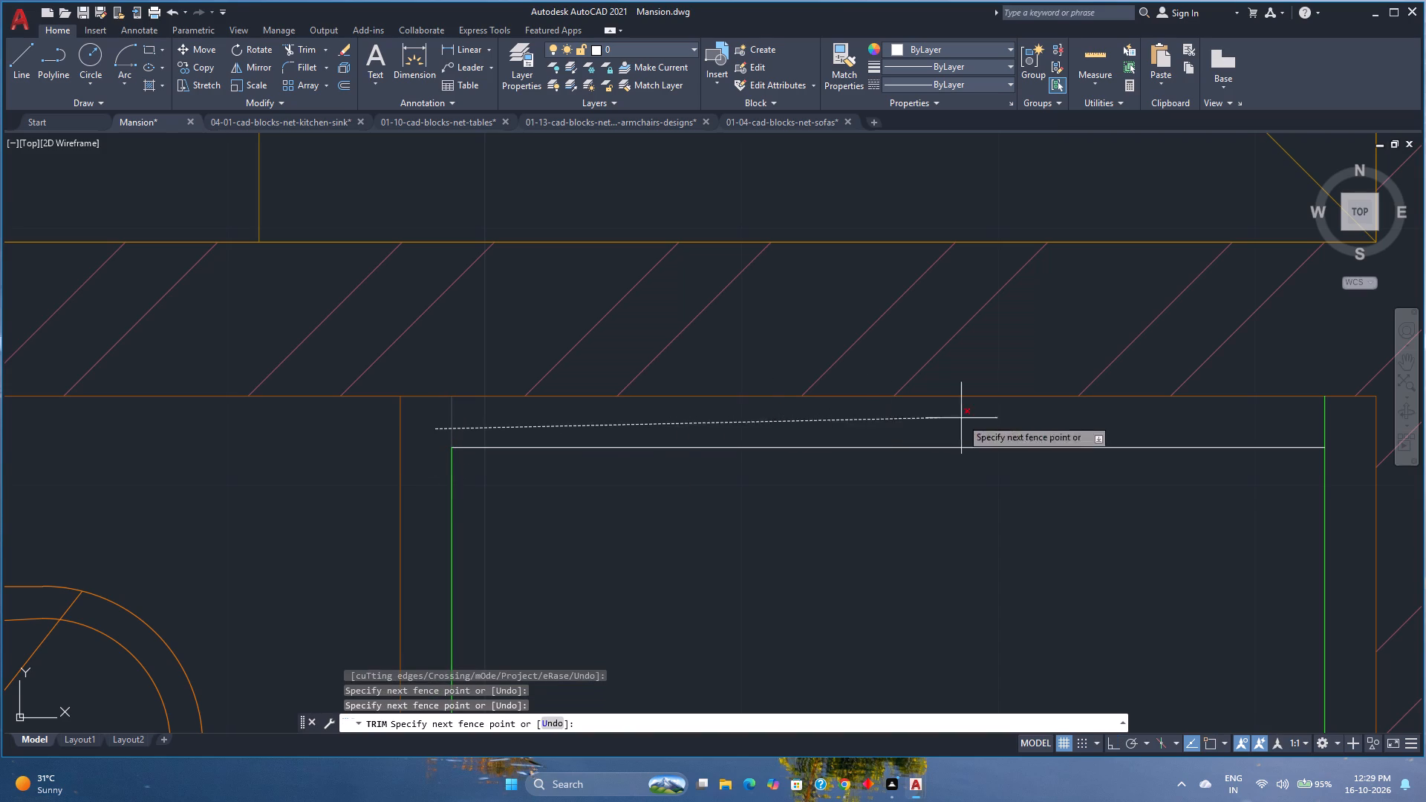
pyautogui.click(1340, 417)
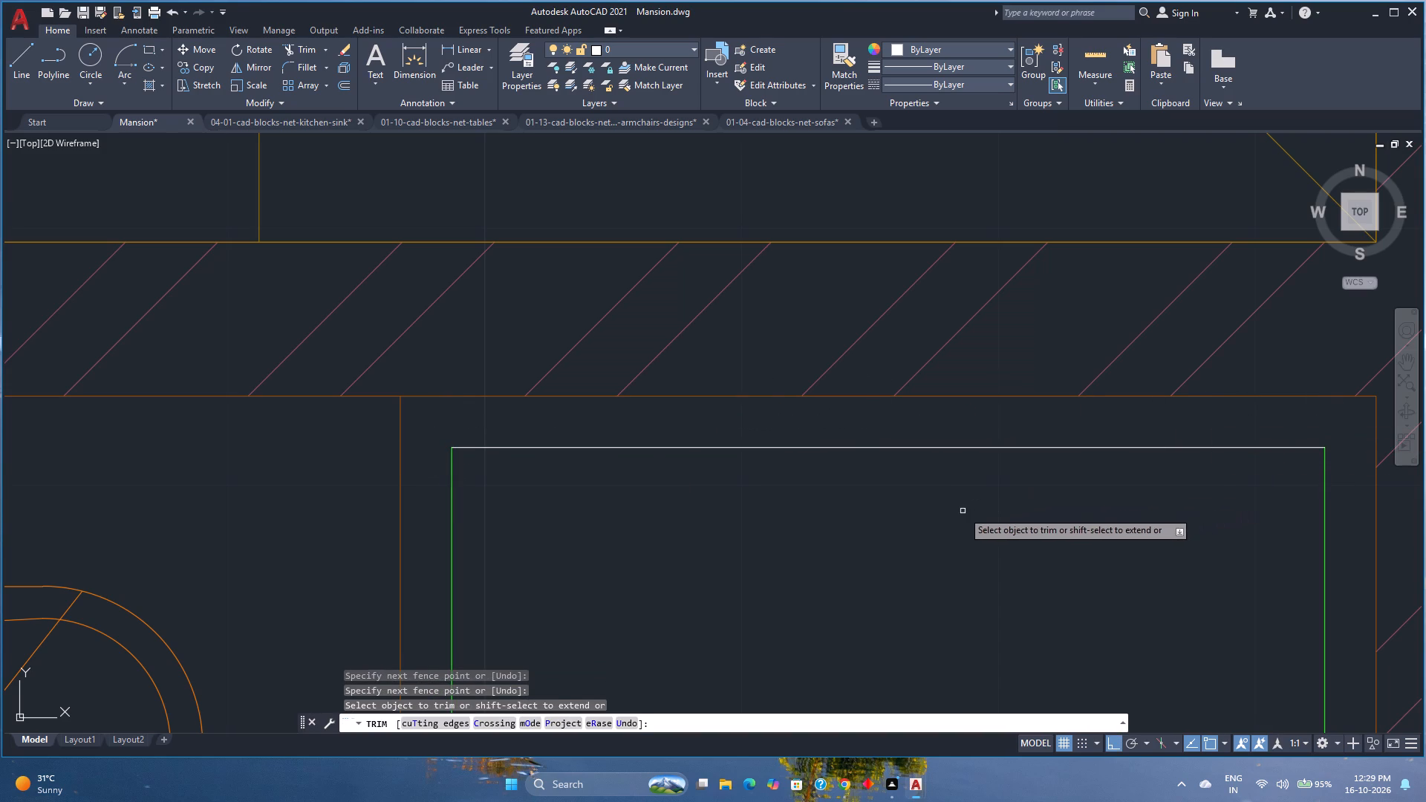
pyautogui.press('Escape')
# Assign the closing line below the staircase wall to the Greenary layer.
pyautogui.click(963, 511)
pyautogui.click(856, 437)
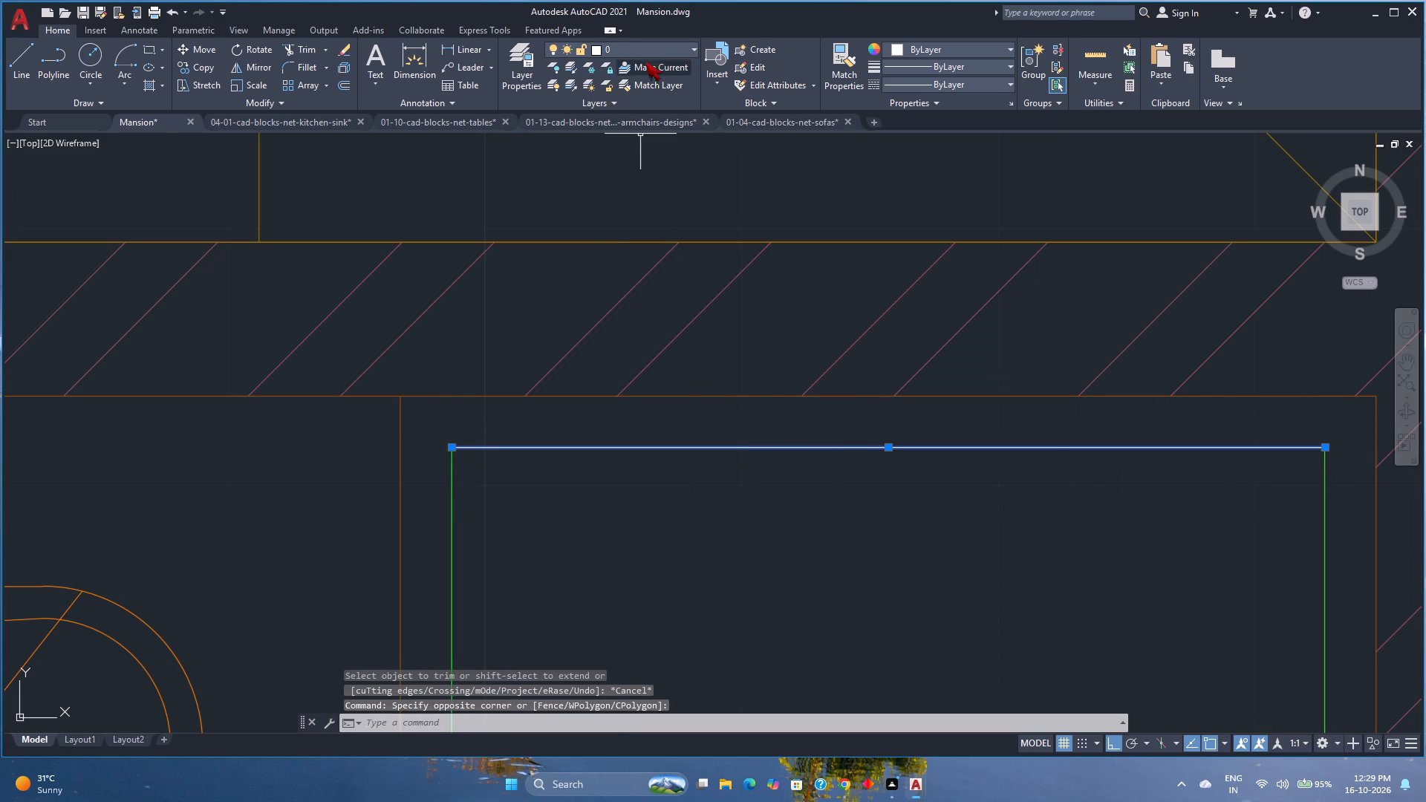
pyautogui.click(651, 50)
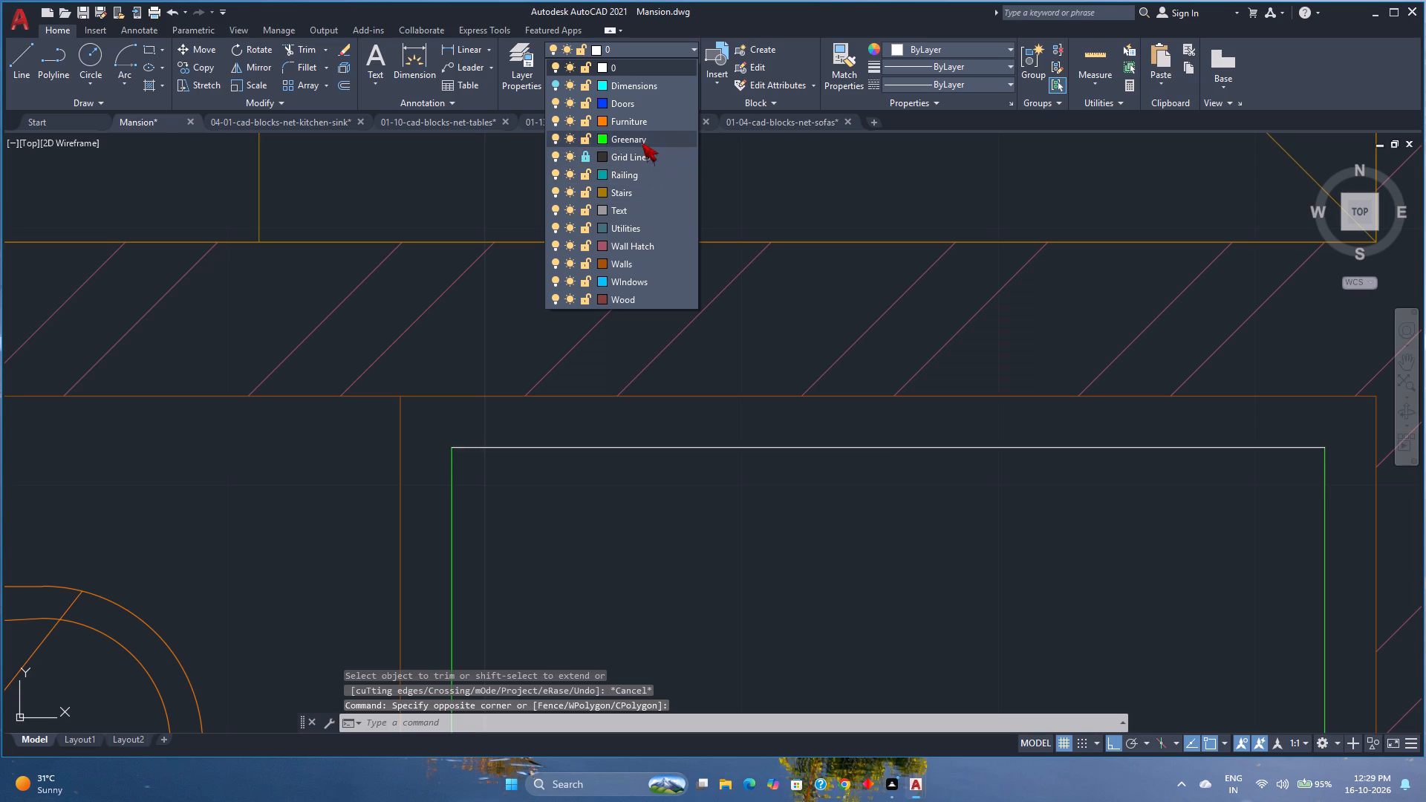
pyautogui.click(642, 143)
pyautogui.press('Escape')
# Draw a rectangle around the 24'-0" x 20'-0" Roof Garden, fitted to the inner corners of its walls.
pyautogui.scroll(-5, 683, 400)
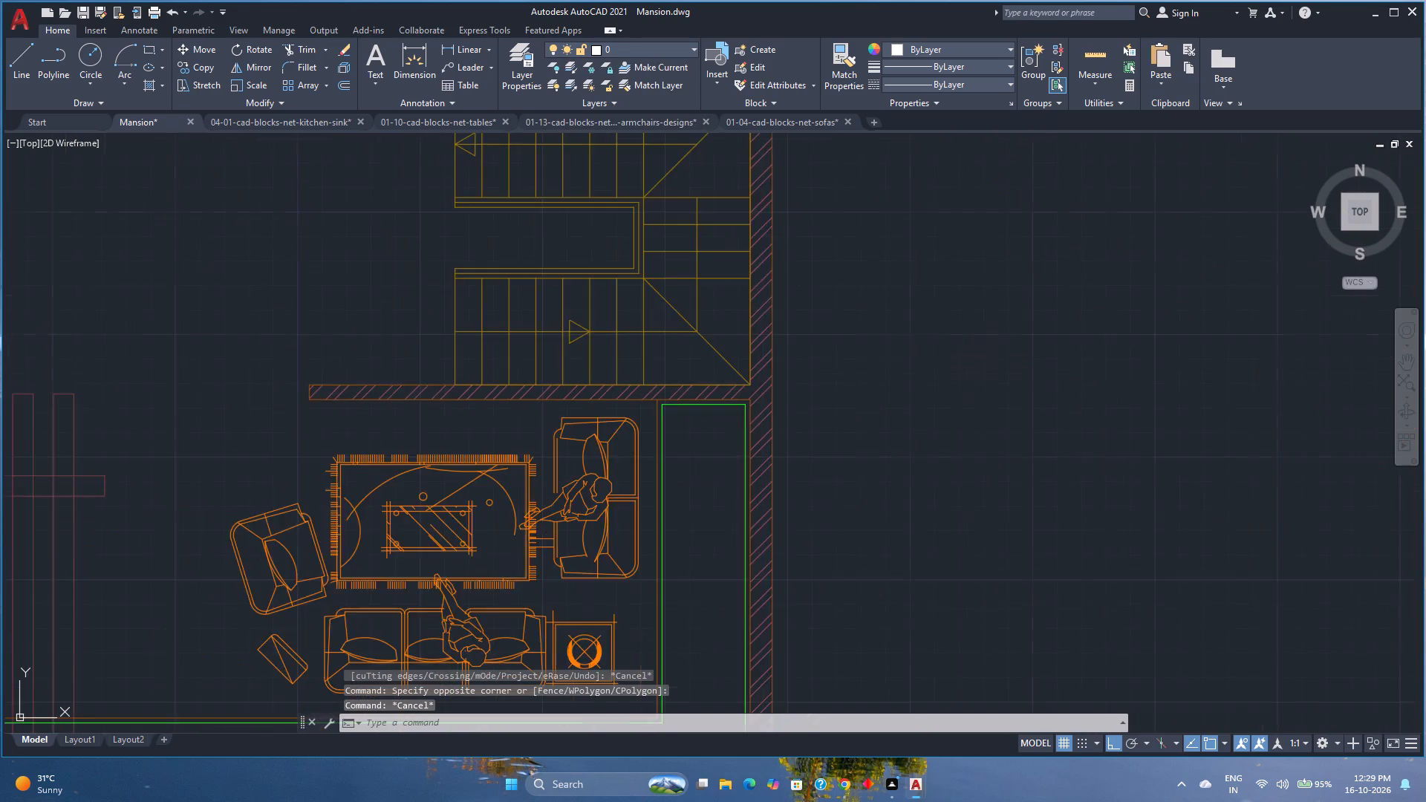
pyautogui.scroll(-1, 683, 400)
pyautogui.moveTo(683, 400); pyautogui.dragTo(787, 436, button='middle')
pyautogui.scroll(-1, 787, 436)
pyautogui.moveTo(568, 357); pyautogui.dragTo(691, 552, button='middle')
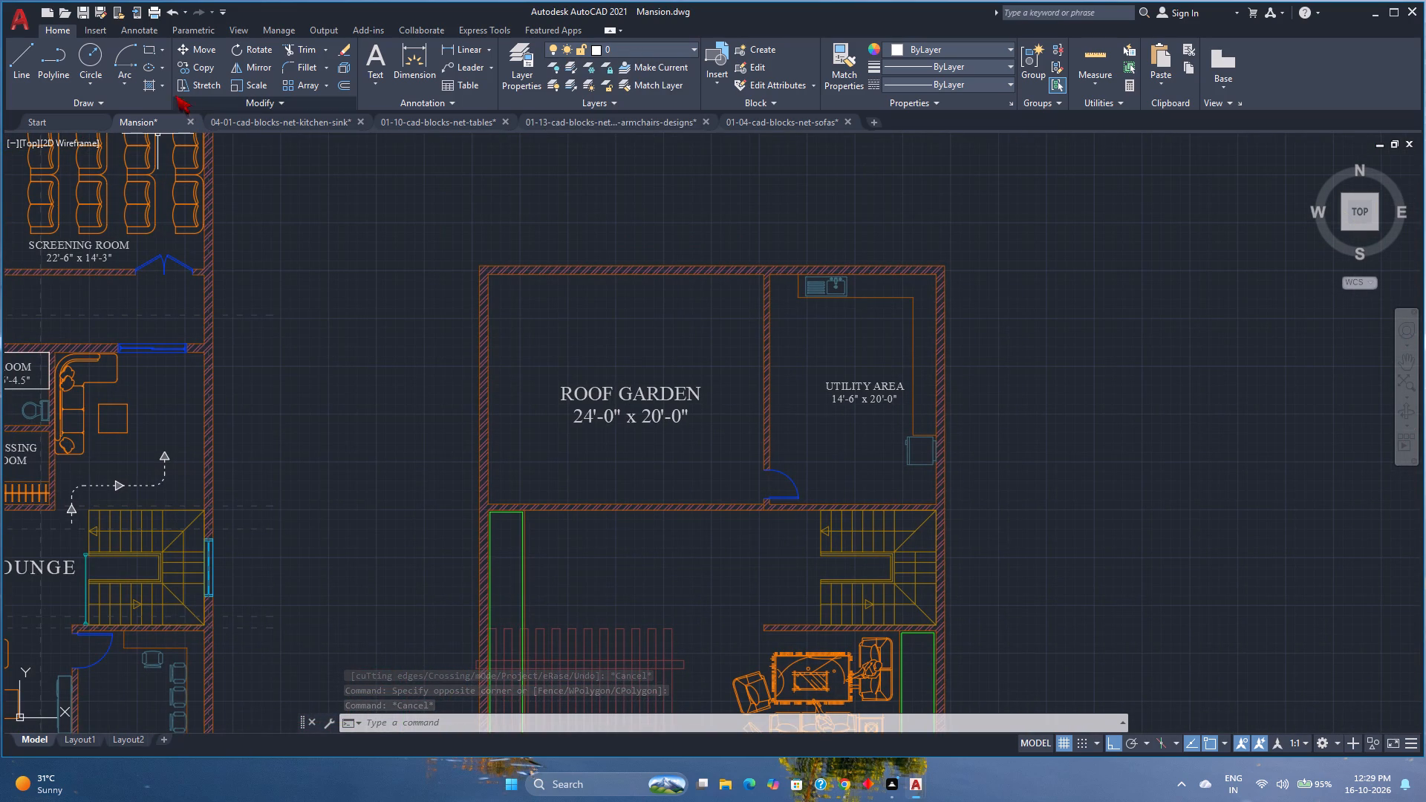
pyautogui.click(149, 48)
pyautogui.scroll(1, 509, 293)
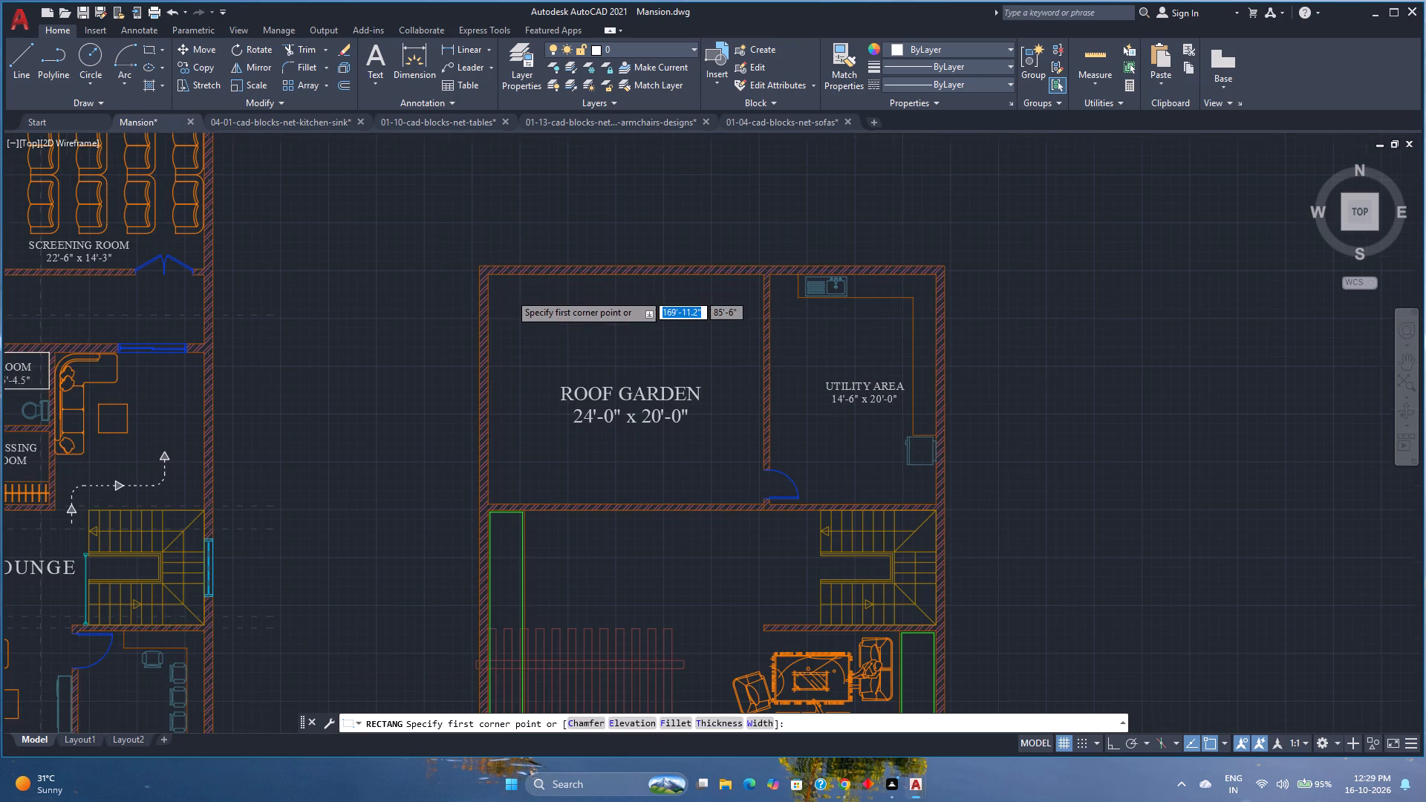
pyautogui.click(476, 263)
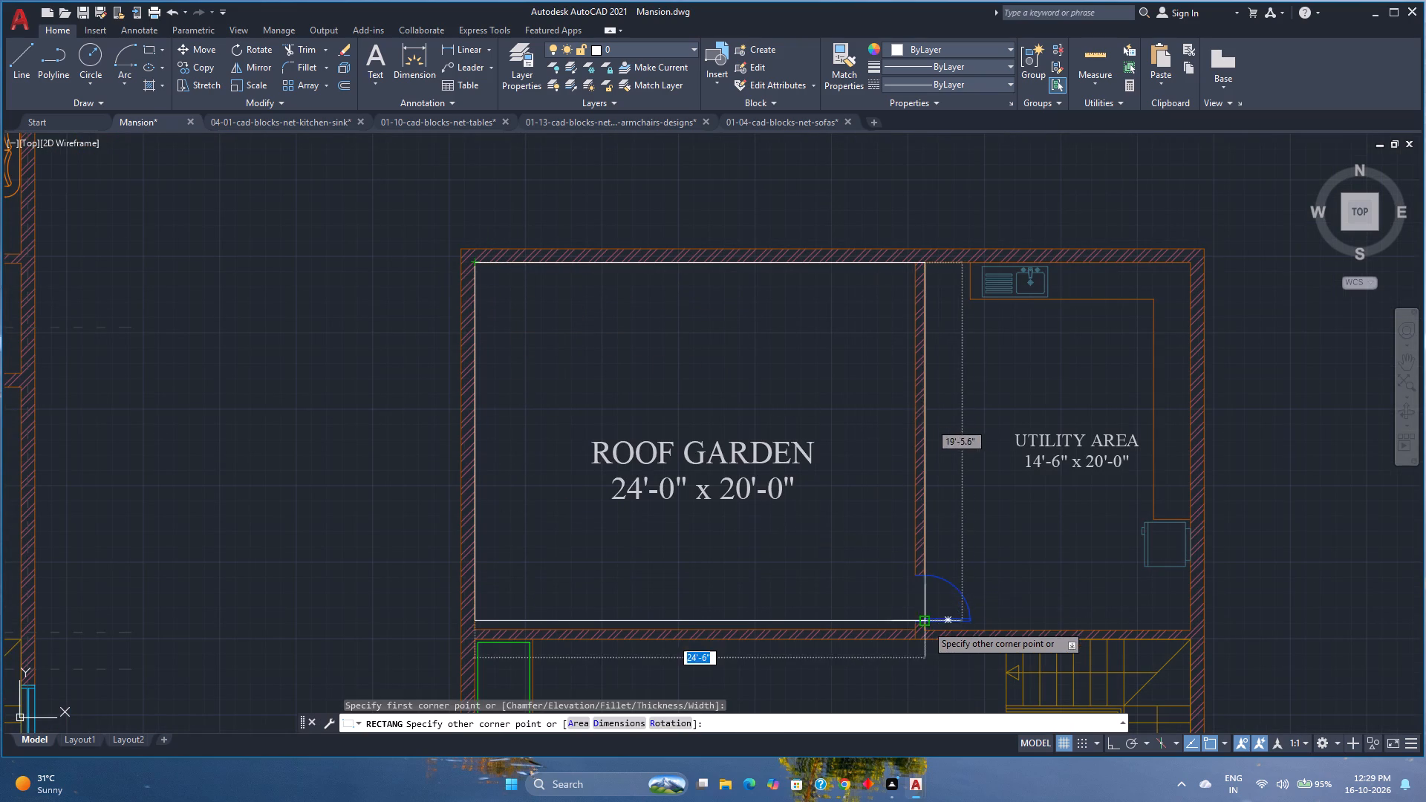
pyautogui.click(915, 628)
pyautogui.press('Escape')
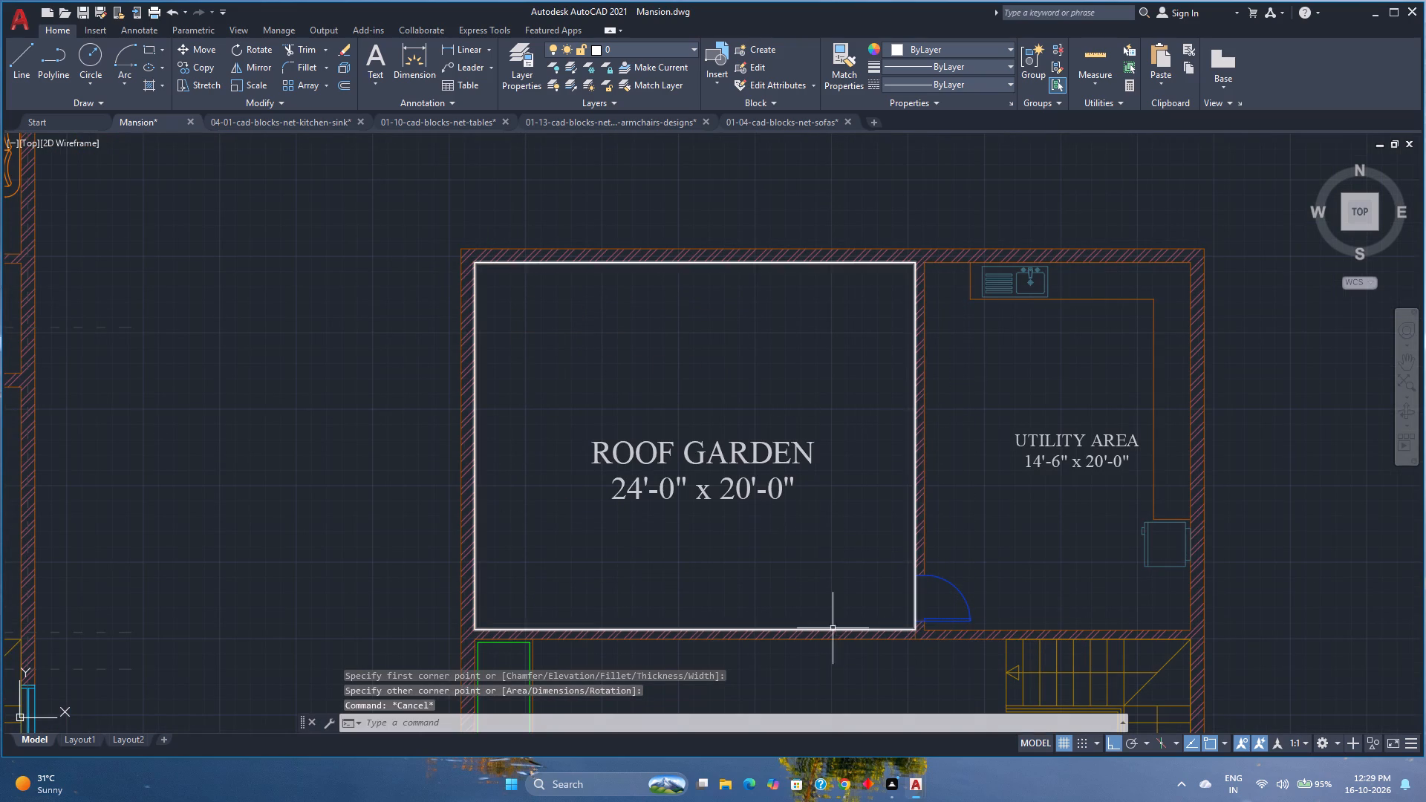
# Assign the Roof Garden rectangle to the Greenary layer.
pyautogui.click(775, 629)
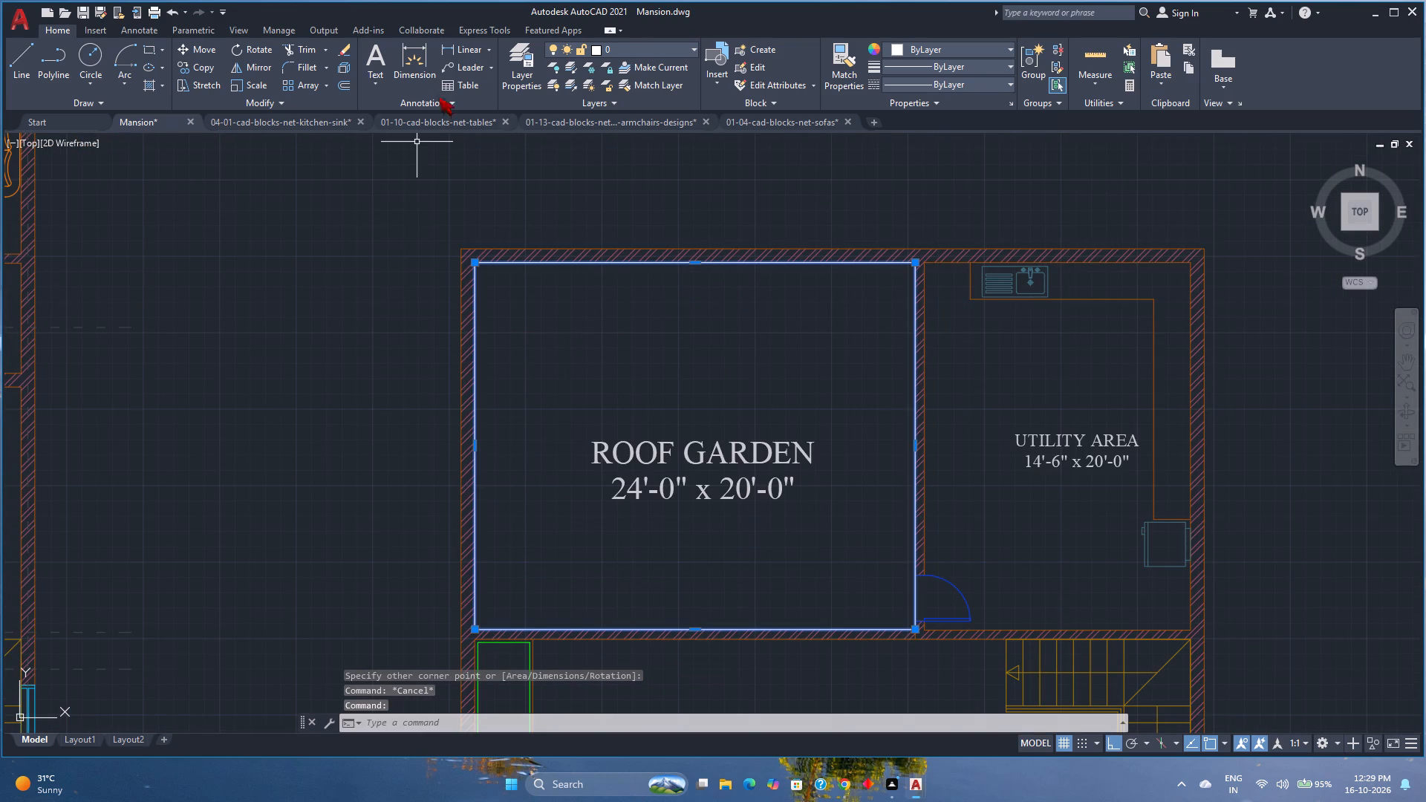
pyautogui.click(628, 49)
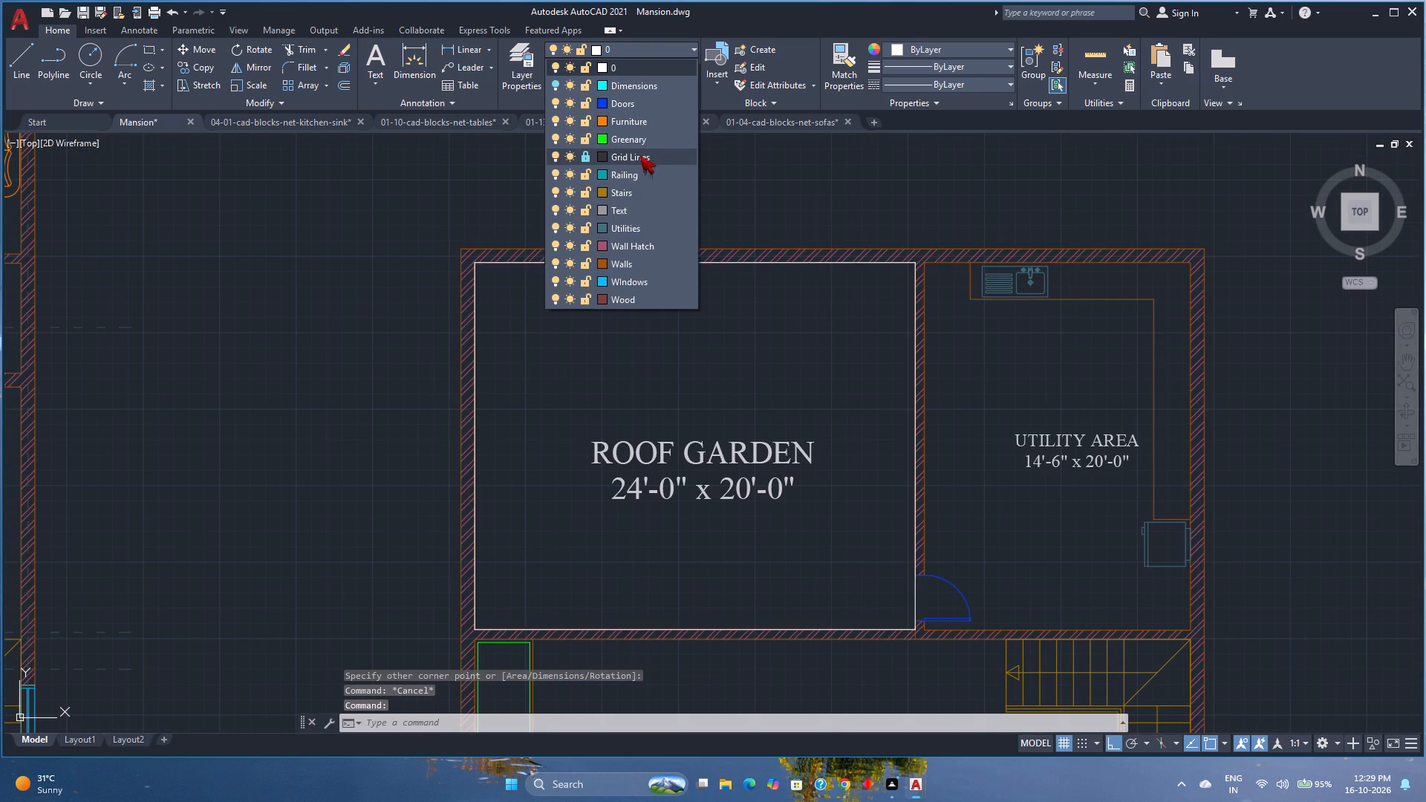
pyautogui.click(637, 142)
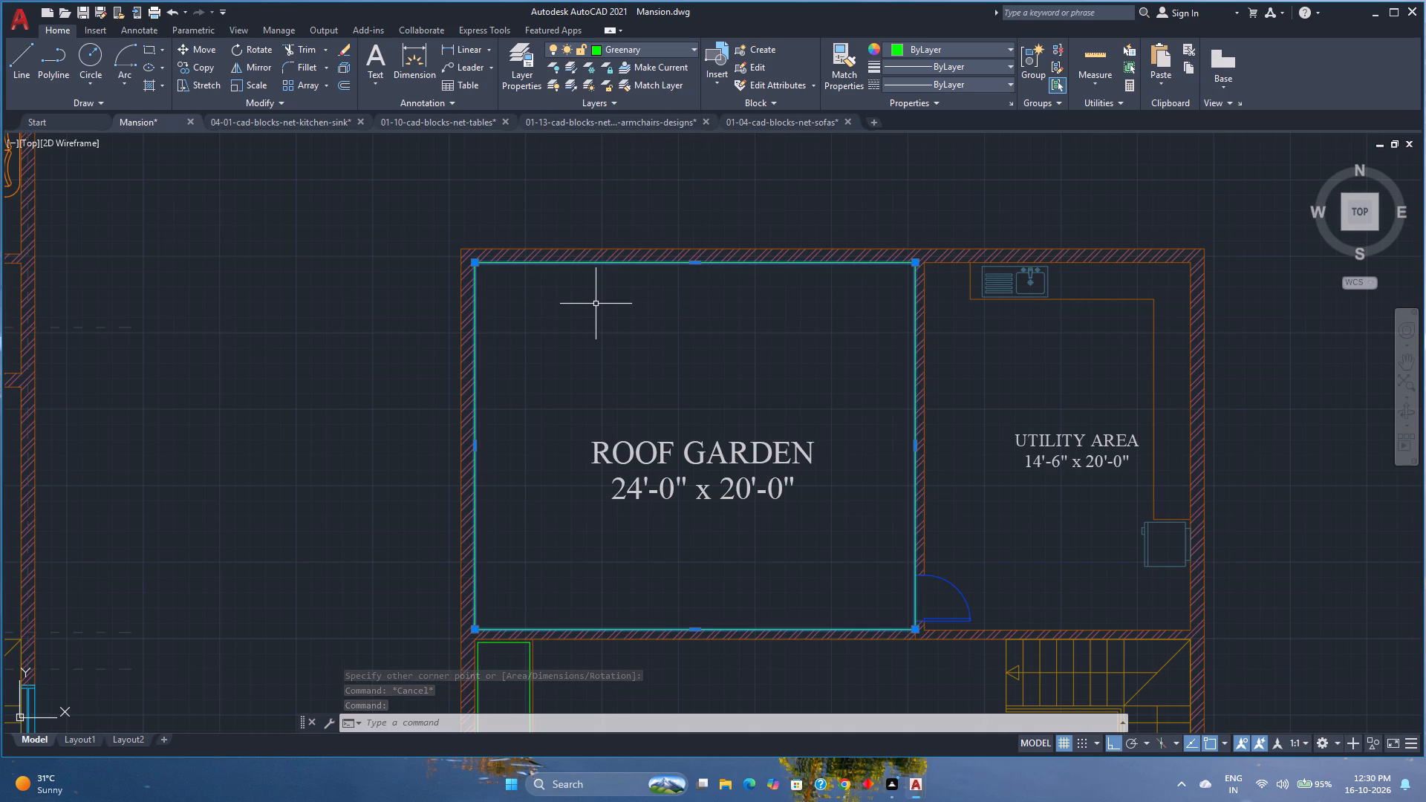
pyautogui.press('Escape')
# Save the drawing.
pyautogui.scroll(-2, 596, 304)
pyautogui.moveTo(591, 342); pyautogui.dragTo(669, 325, button='middle')
pyautogui.hotkey('ctrl', 's')
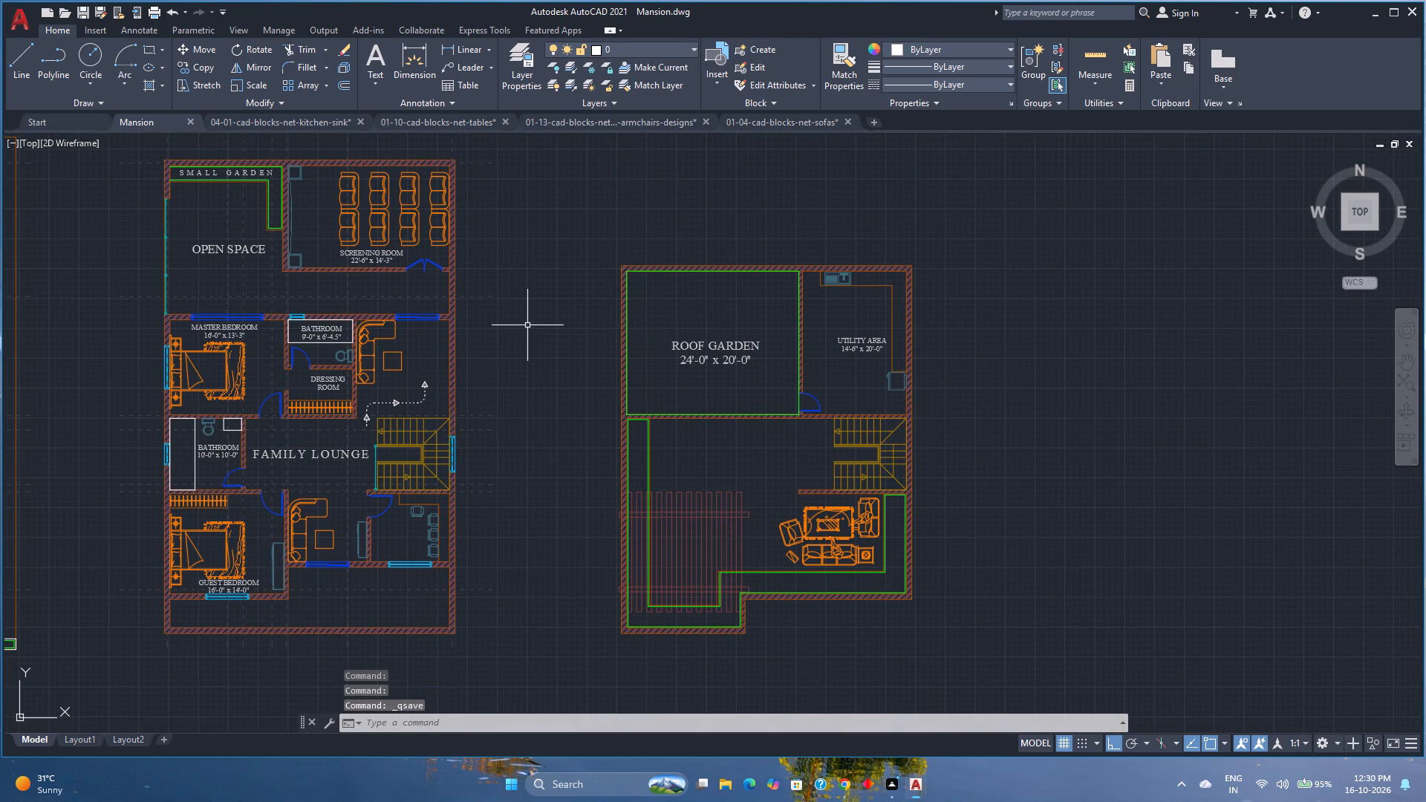
# Turn off the Grid Lines layer.
pyautogui.moveTo(485, 348); pyautogui.dragTo(759, 317, button='middle')
pyautogui.scroll(-1, 525, 315)
pyautogui.moveTo(525, 315); pyautogui.dragTo(590, 320, button='middle')
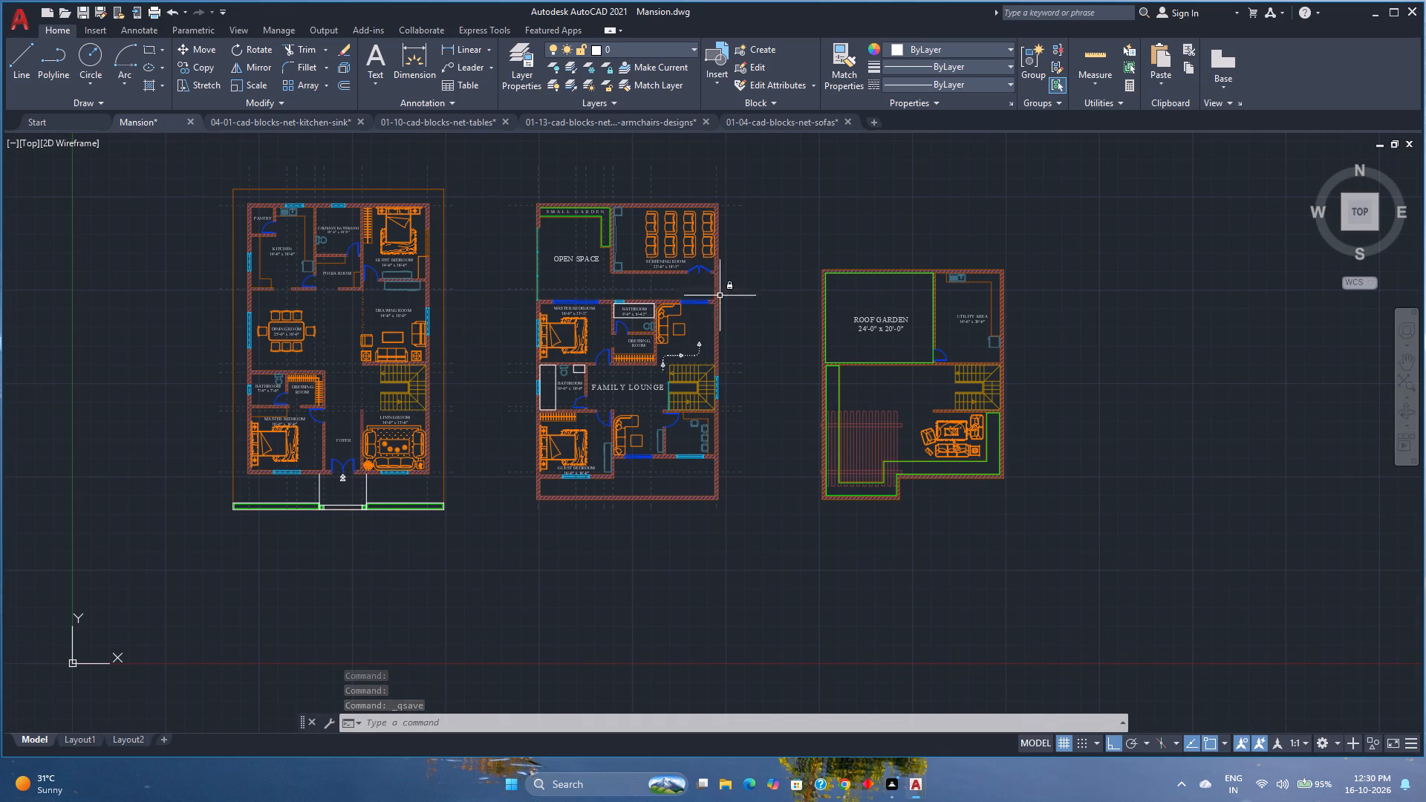
pyautogui.moveTo(702, 347); pyautogui.dragTo(746, 353, button='middle')
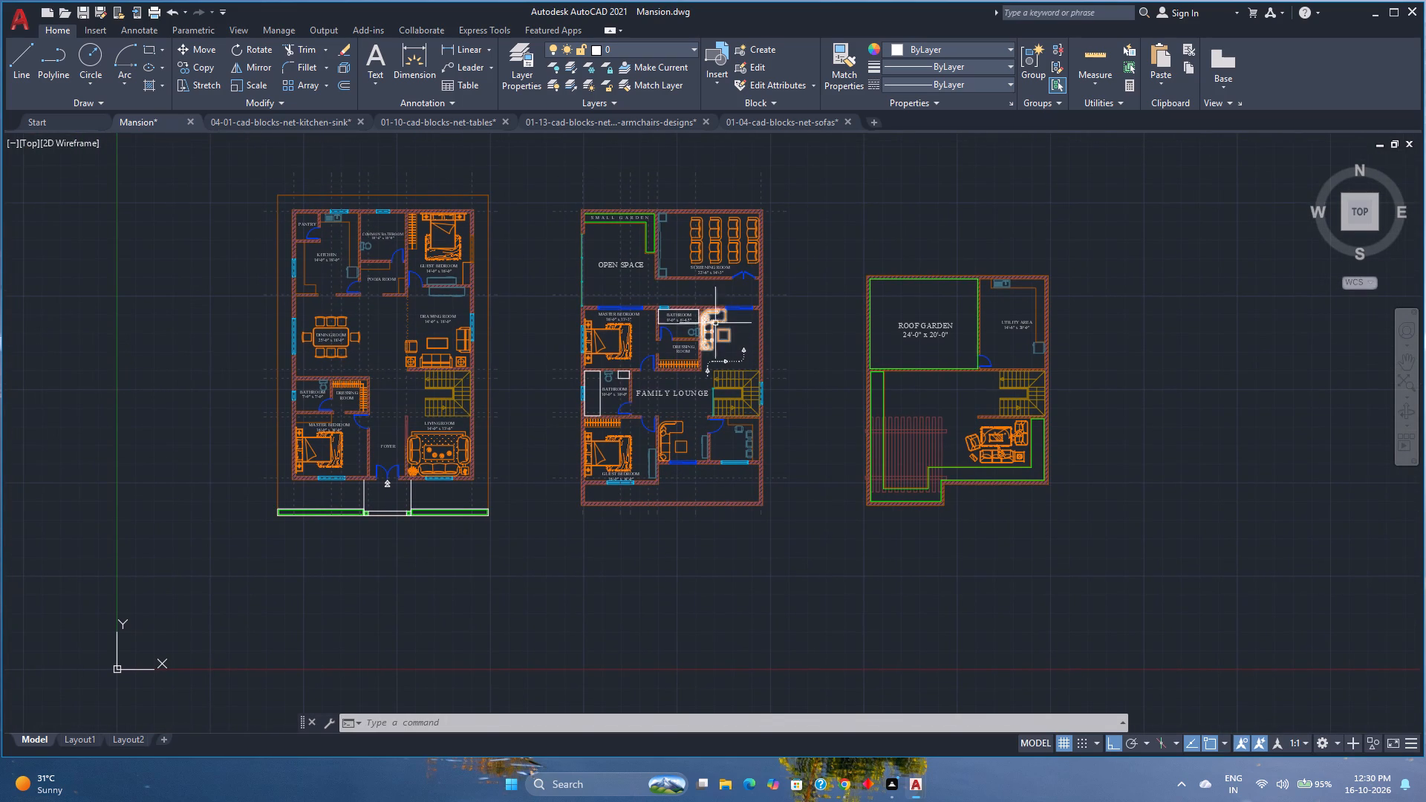
pyautogui.moveTo(507, 315); pyautogui.dragTo(538, 359, button='middle')
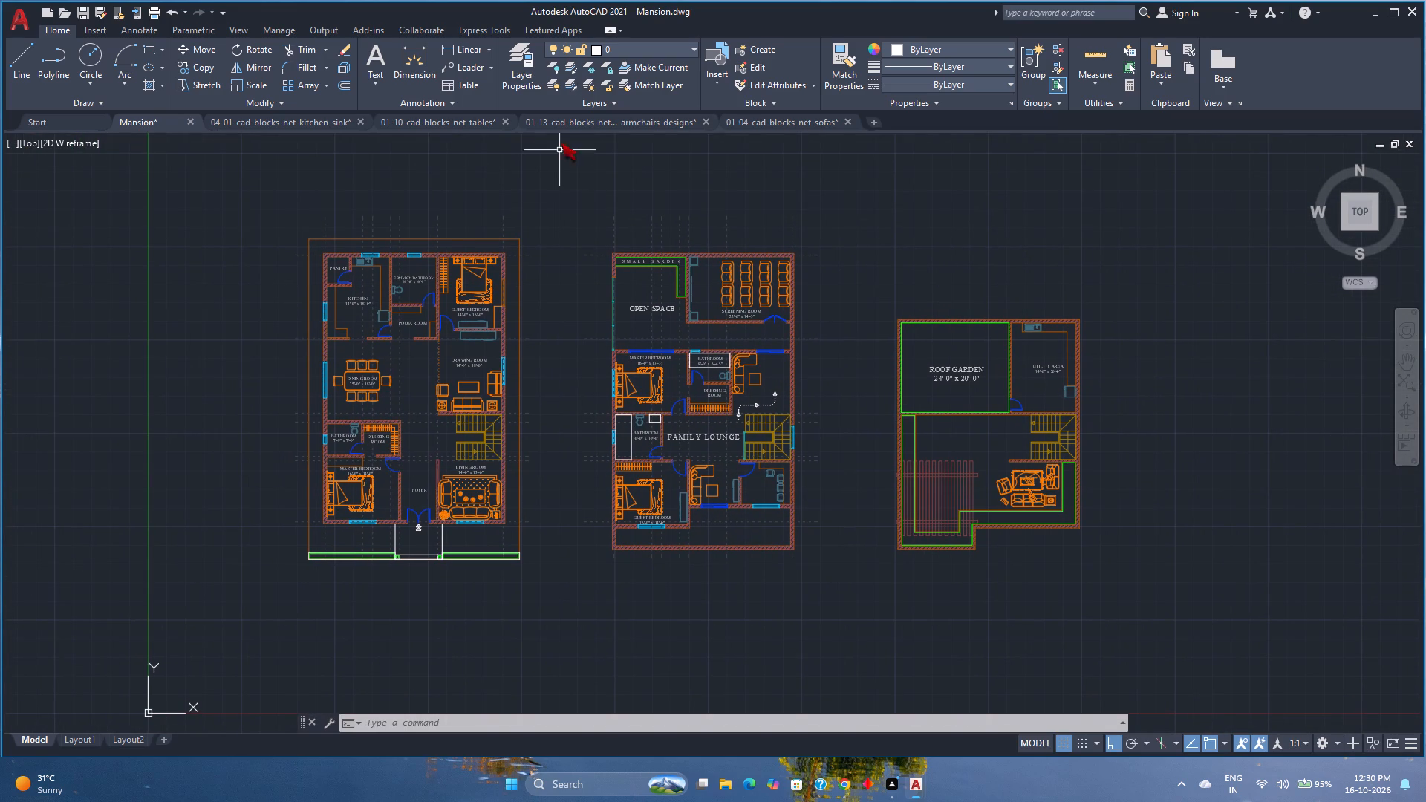
pyautogui.click(649, 52)
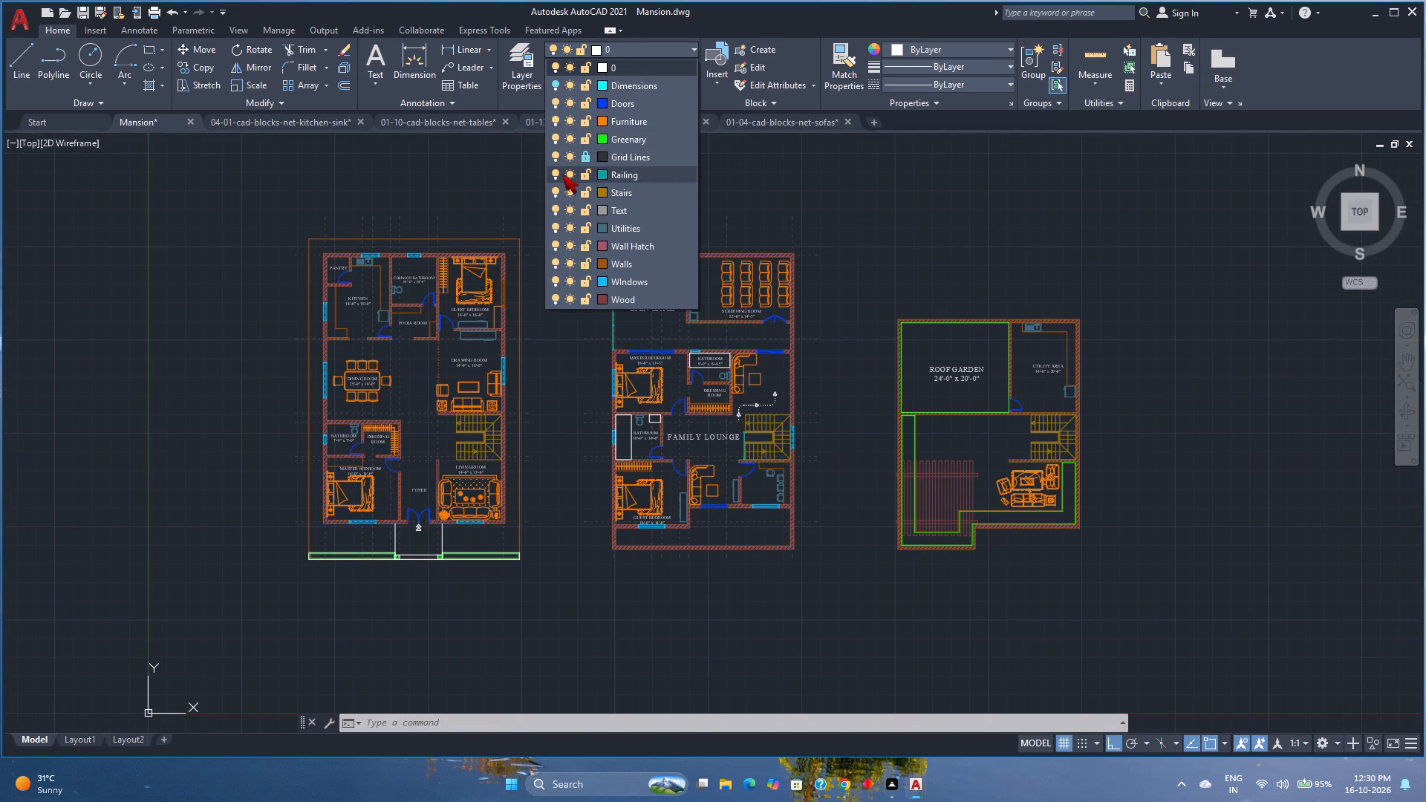
pyautogui.click(552, 154)
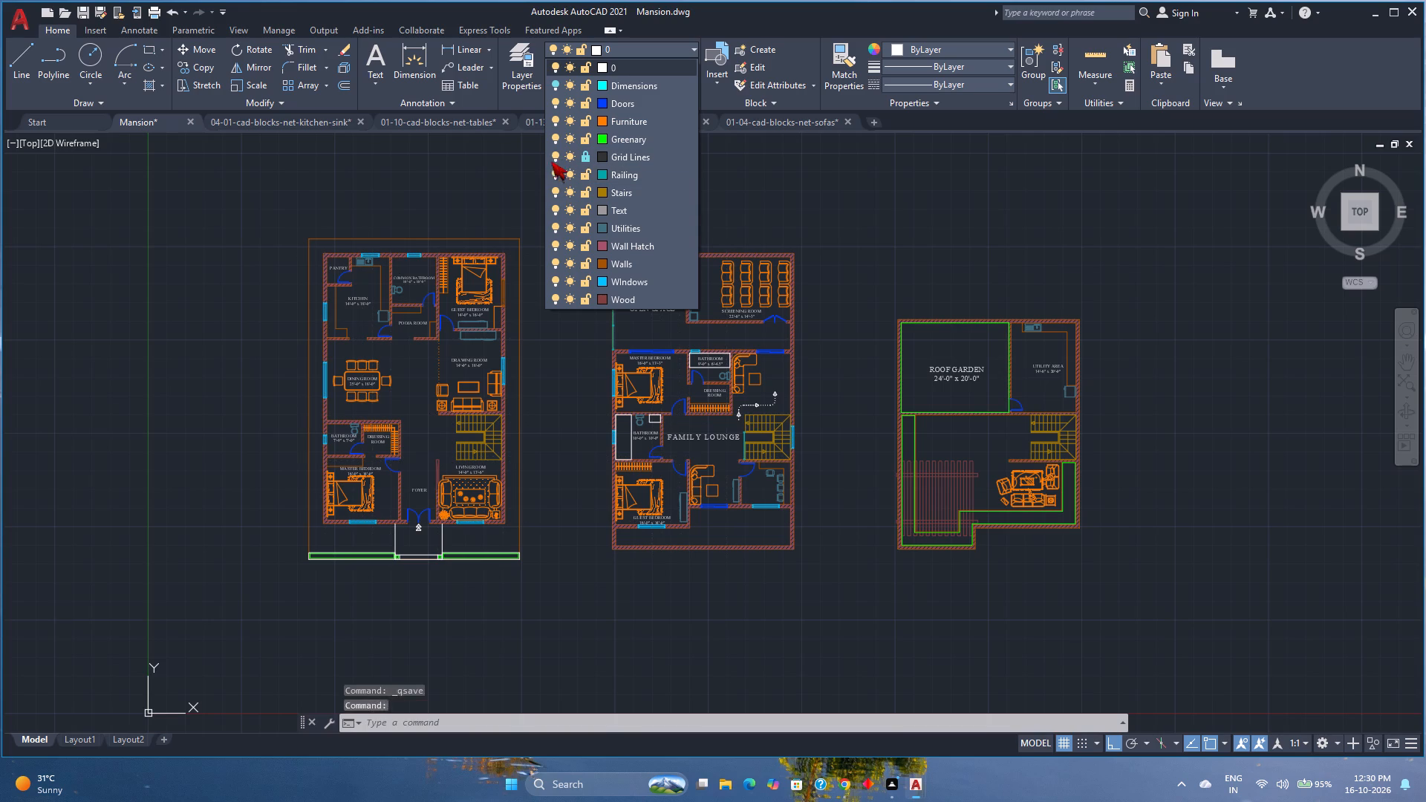
pyautogui.press('Escape')
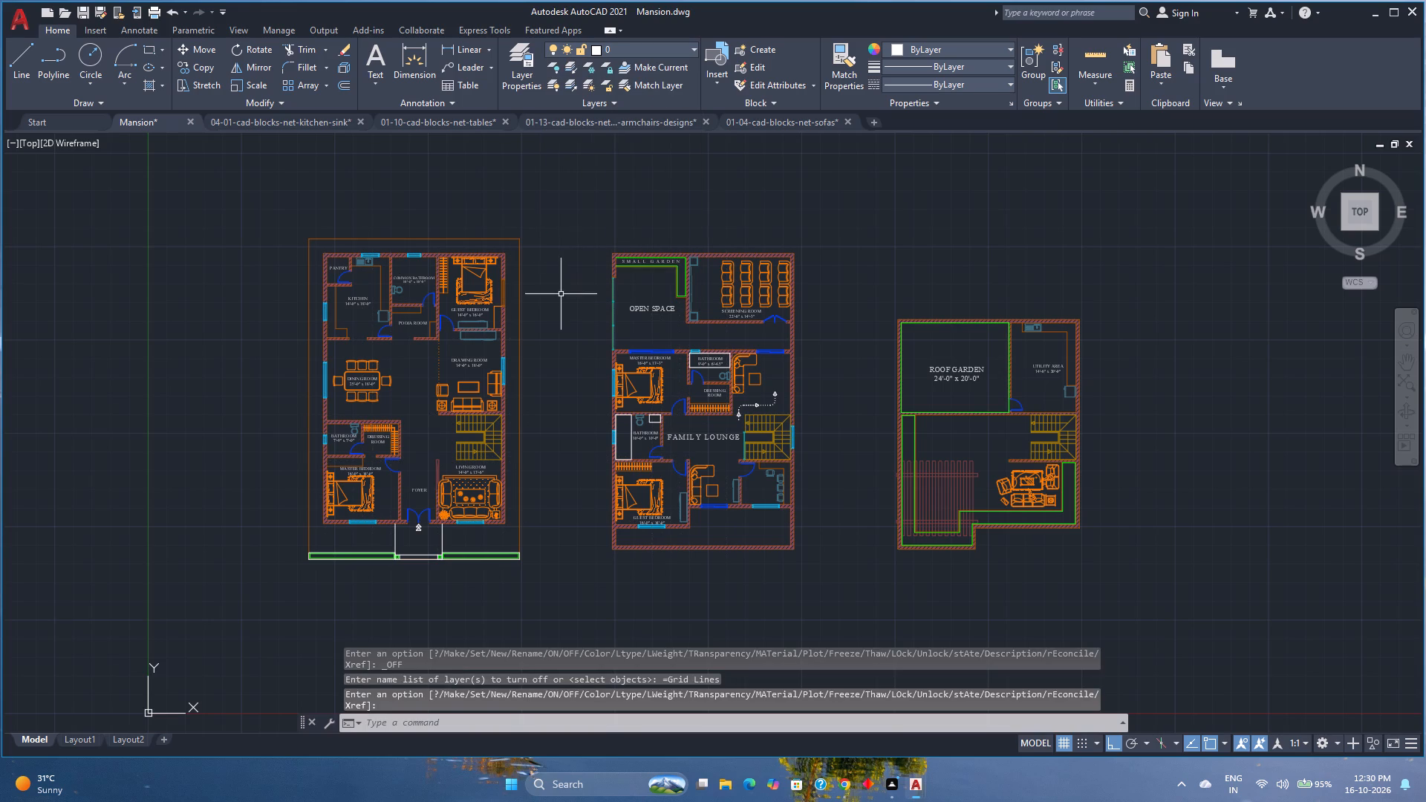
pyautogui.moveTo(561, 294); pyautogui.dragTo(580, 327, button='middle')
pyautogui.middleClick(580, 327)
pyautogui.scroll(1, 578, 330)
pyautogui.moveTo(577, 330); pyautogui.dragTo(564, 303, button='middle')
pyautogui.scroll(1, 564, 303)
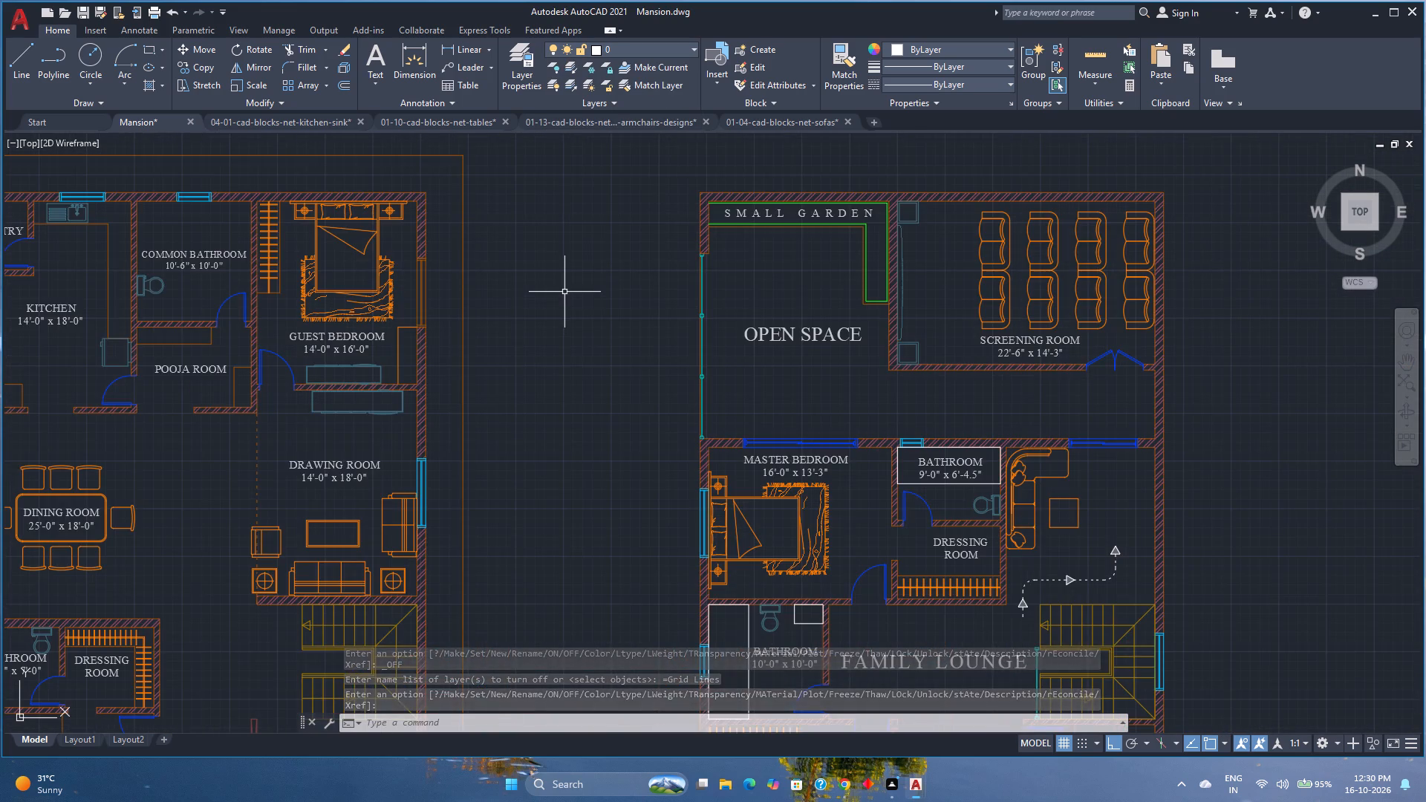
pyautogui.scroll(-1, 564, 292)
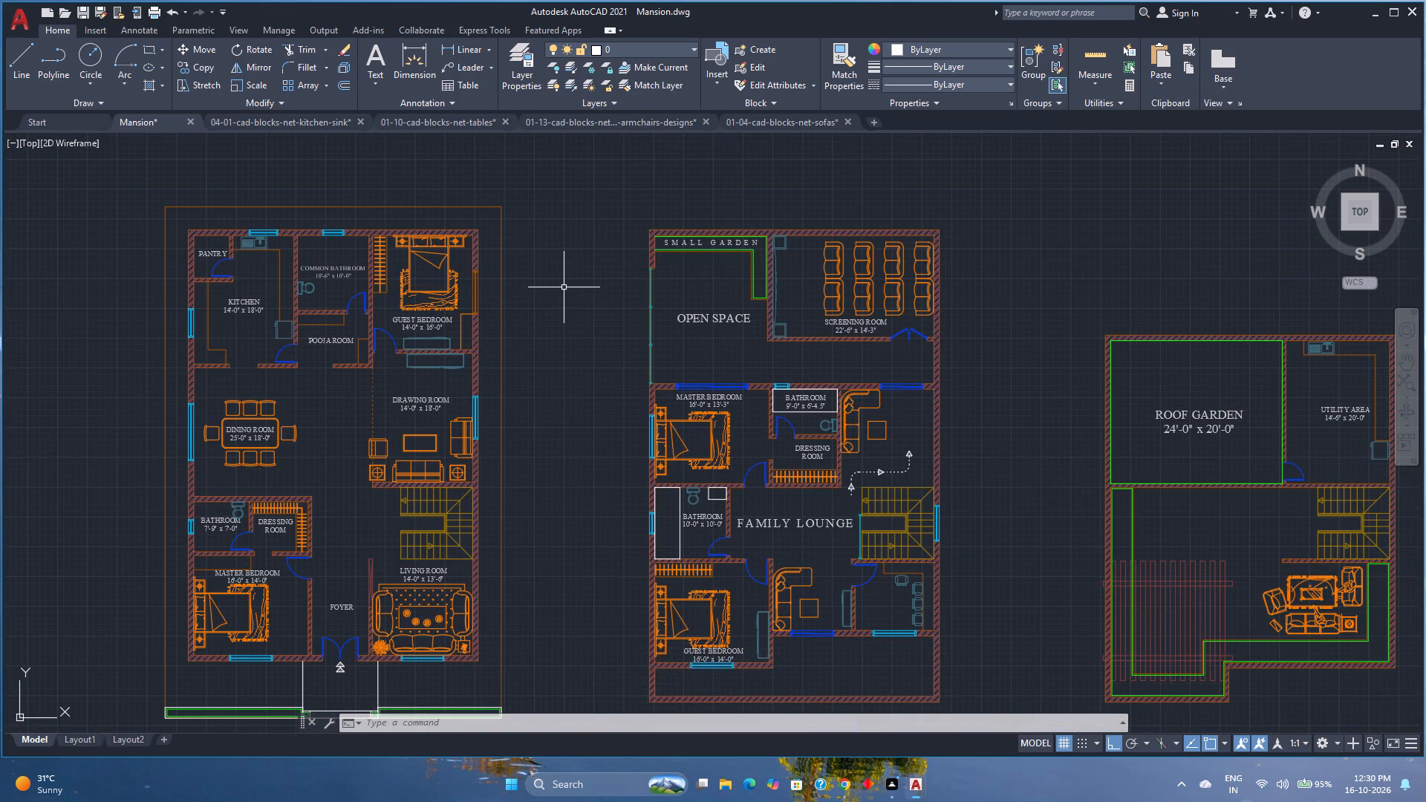
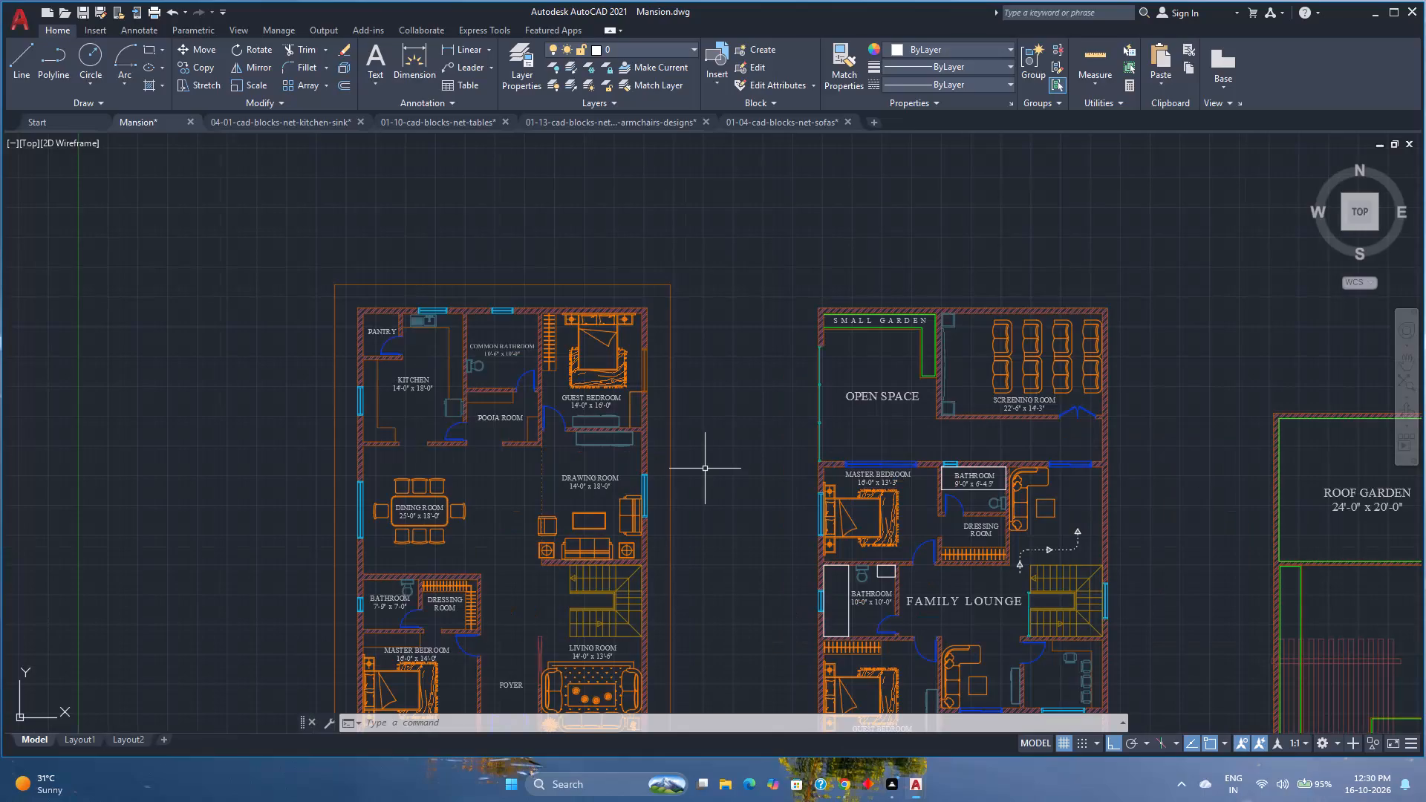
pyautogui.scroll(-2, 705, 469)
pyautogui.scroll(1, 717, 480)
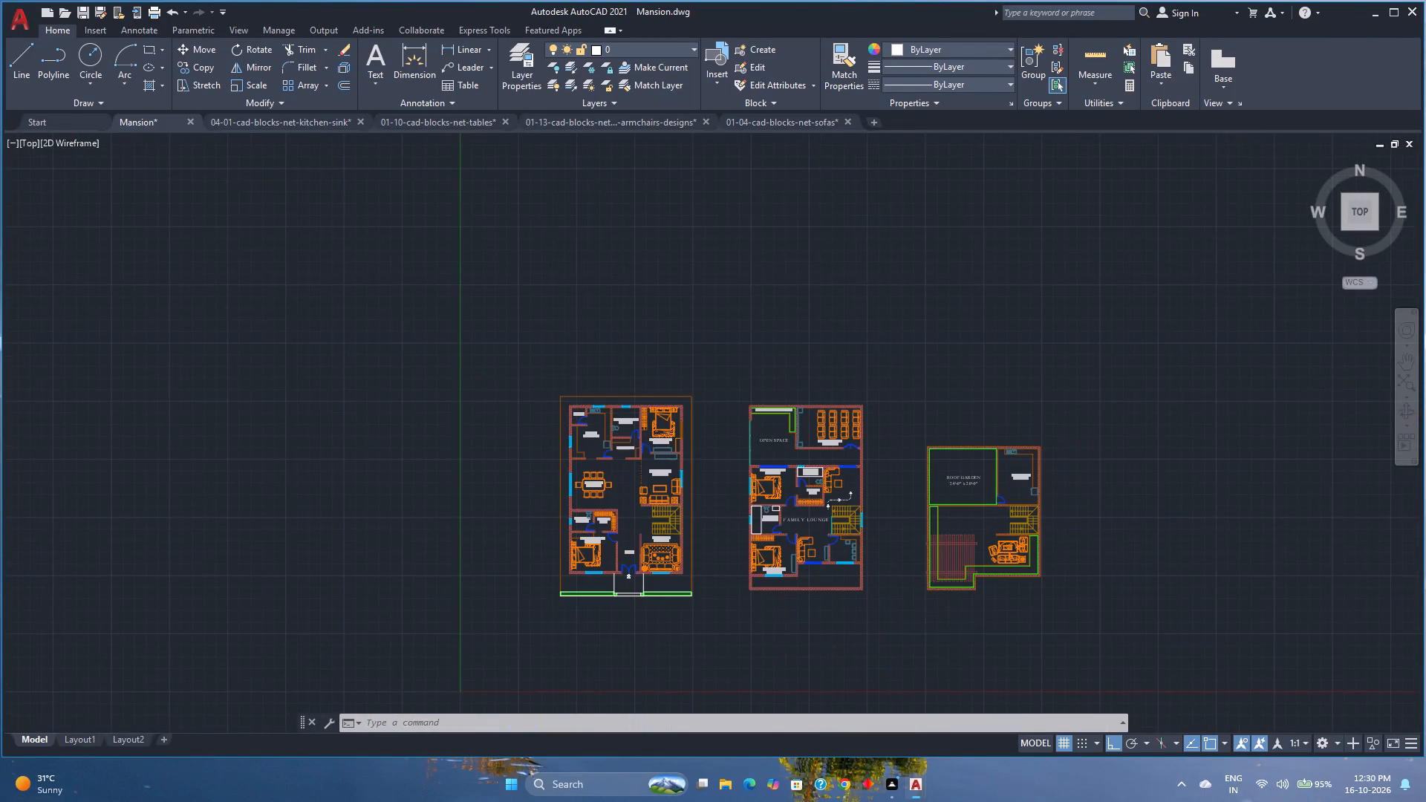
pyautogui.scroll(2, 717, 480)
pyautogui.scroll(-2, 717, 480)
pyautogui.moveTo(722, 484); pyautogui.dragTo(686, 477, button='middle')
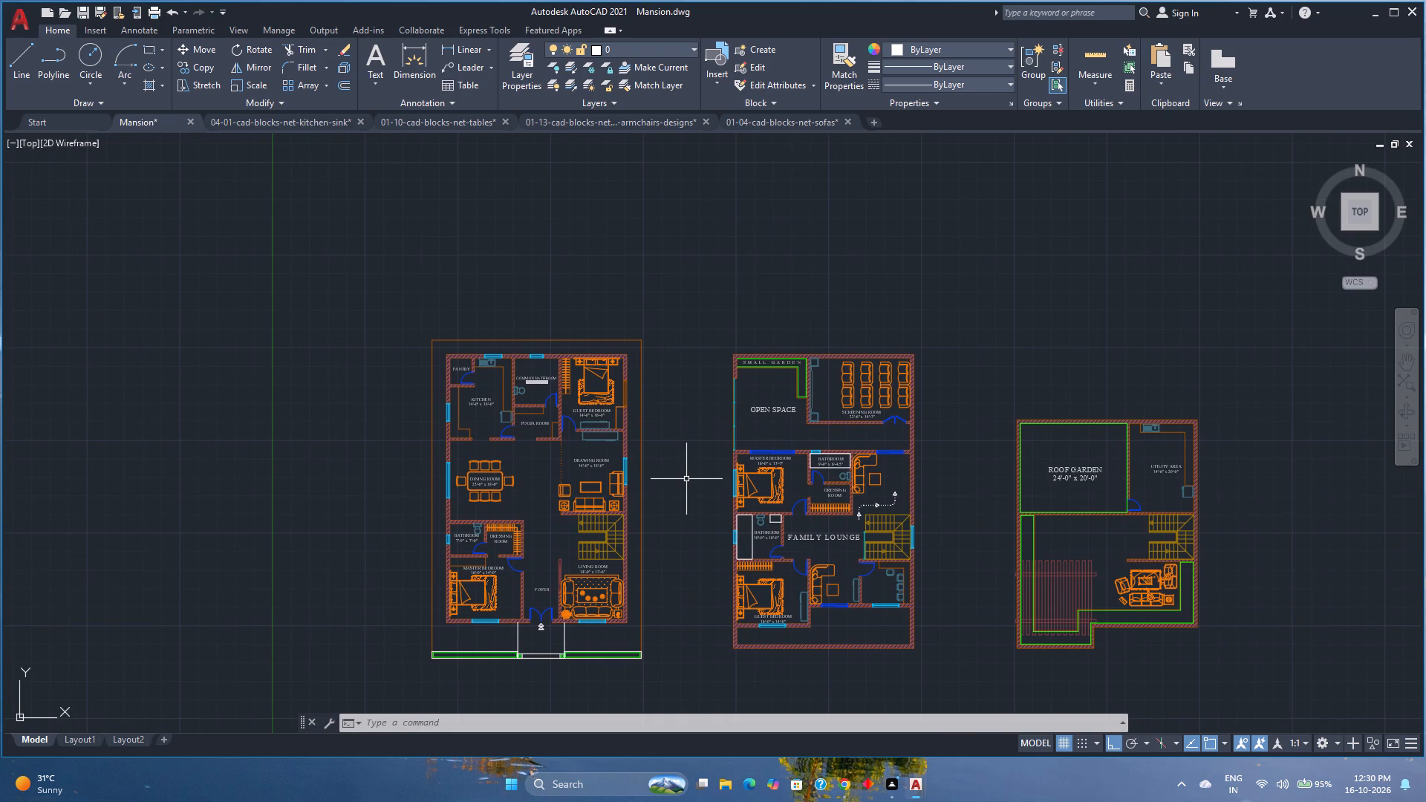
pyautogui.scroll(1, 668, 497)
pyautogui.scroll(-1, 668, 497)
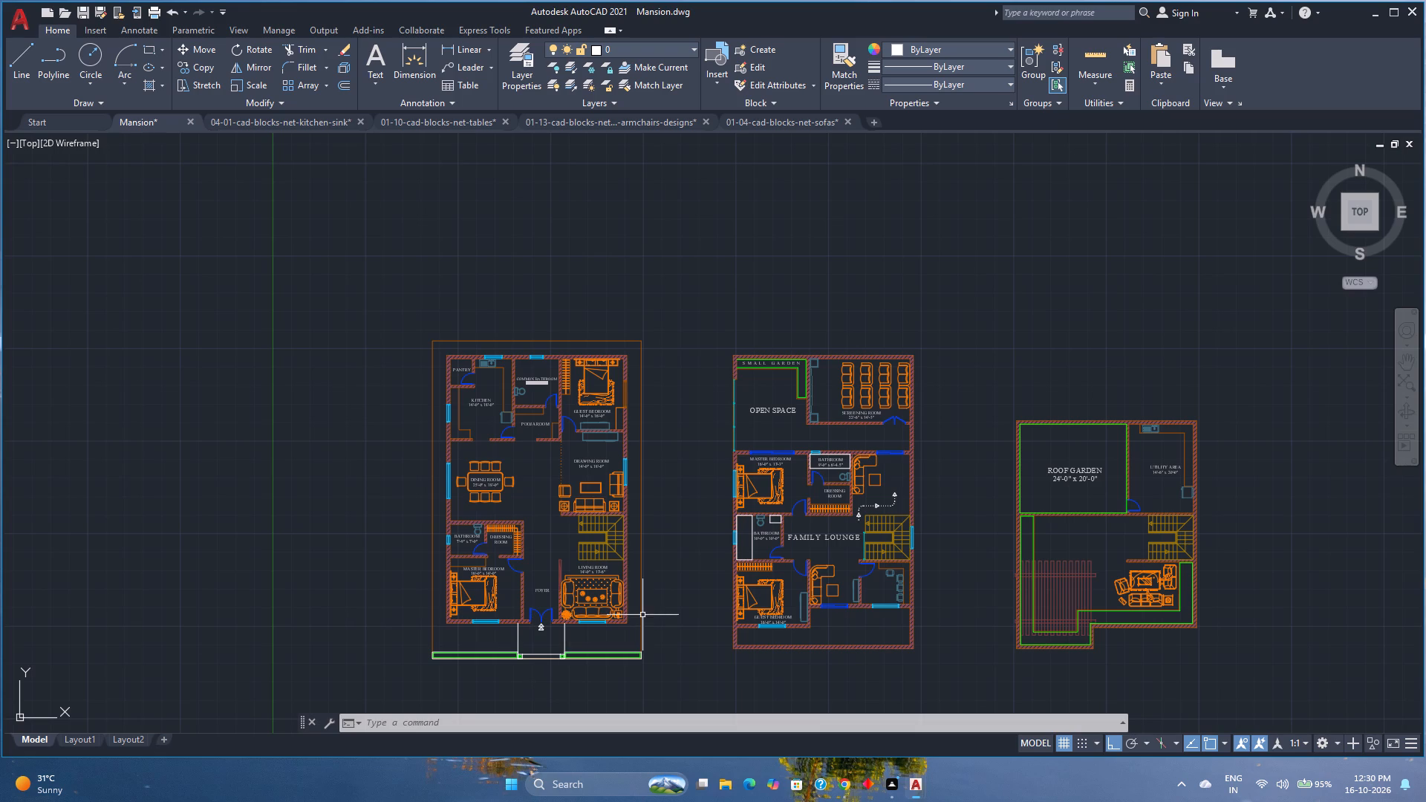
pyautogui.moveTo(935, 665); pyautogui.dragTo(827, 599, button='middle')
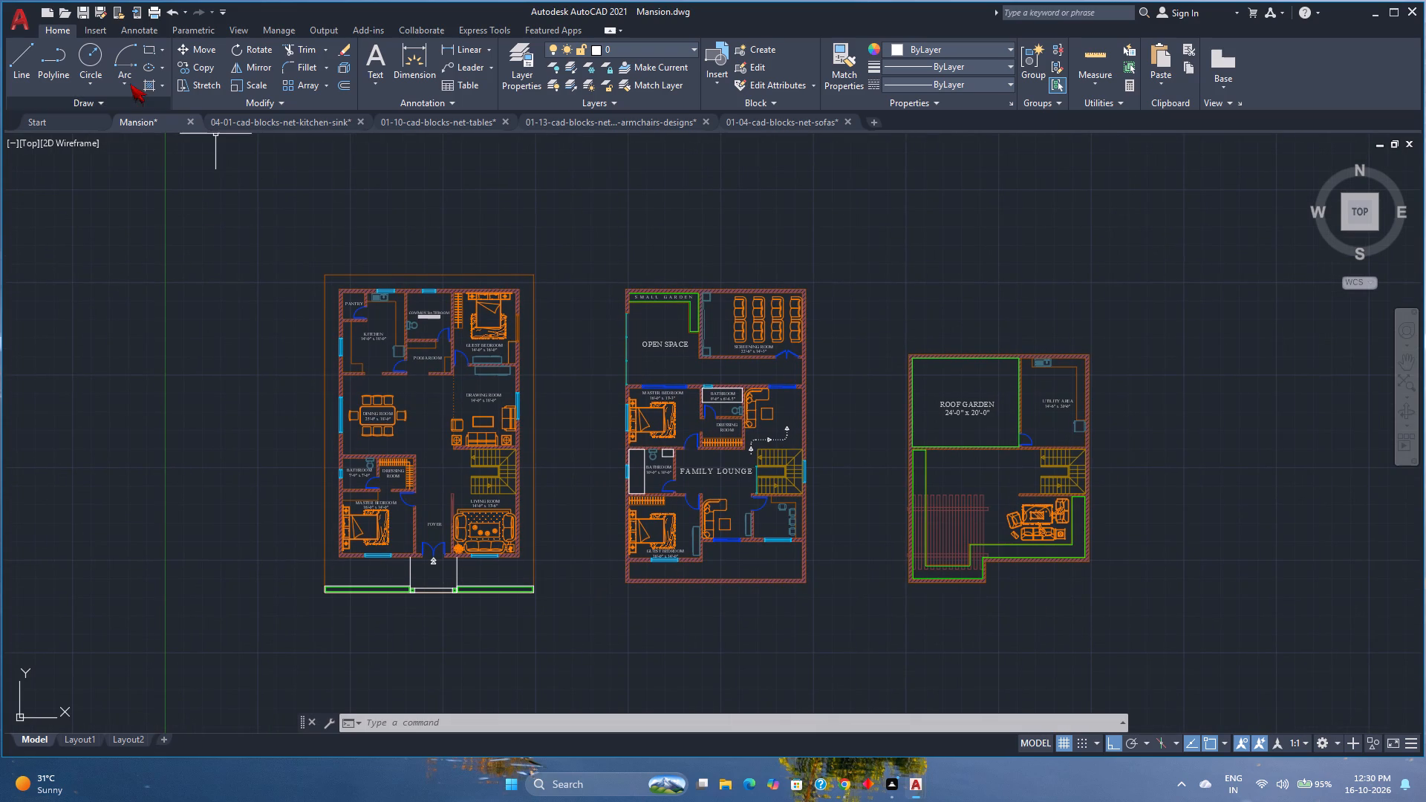
# Start a hatch and choose the GRASS pattern for the planting areas.
pyautogui.click(147, 87)
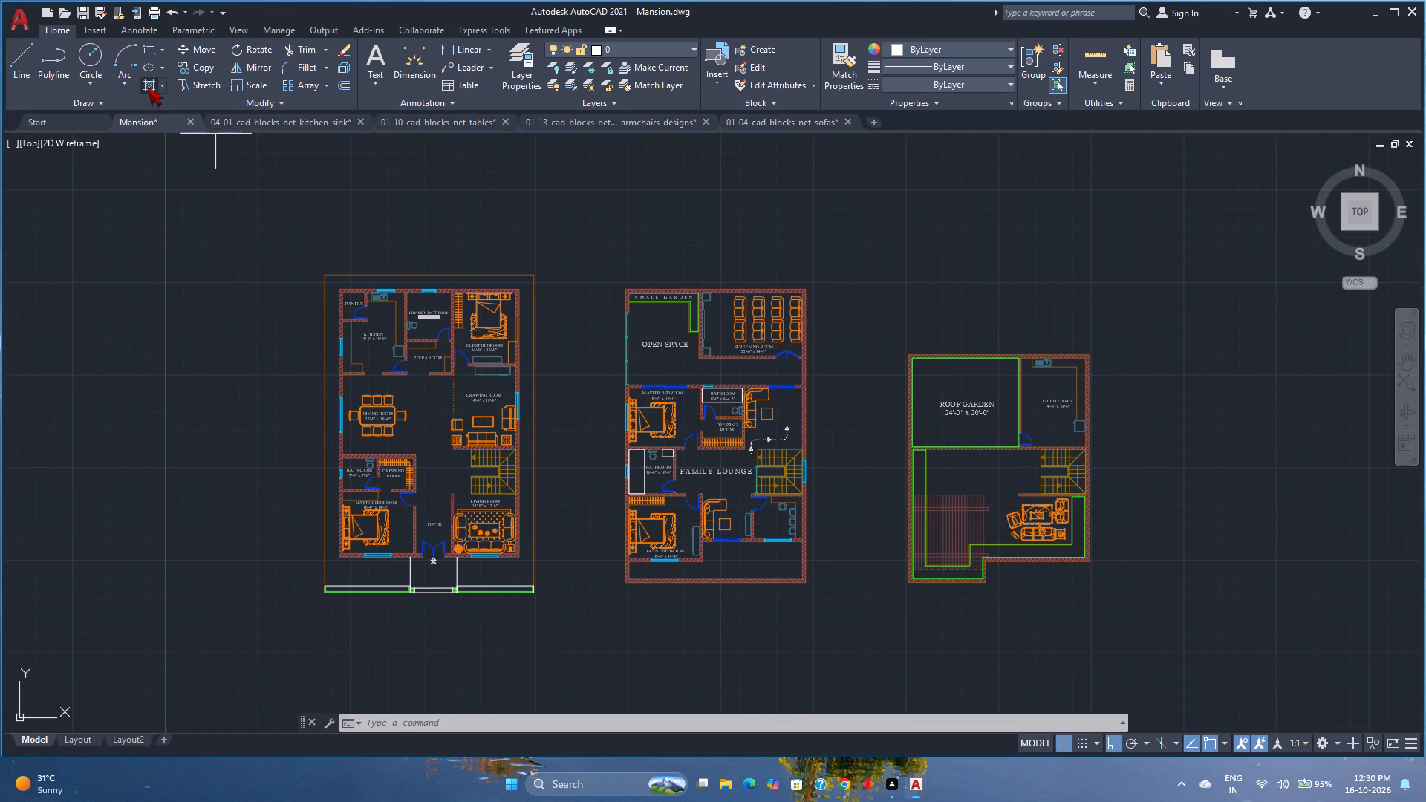
pyautogui.click(343, 88)
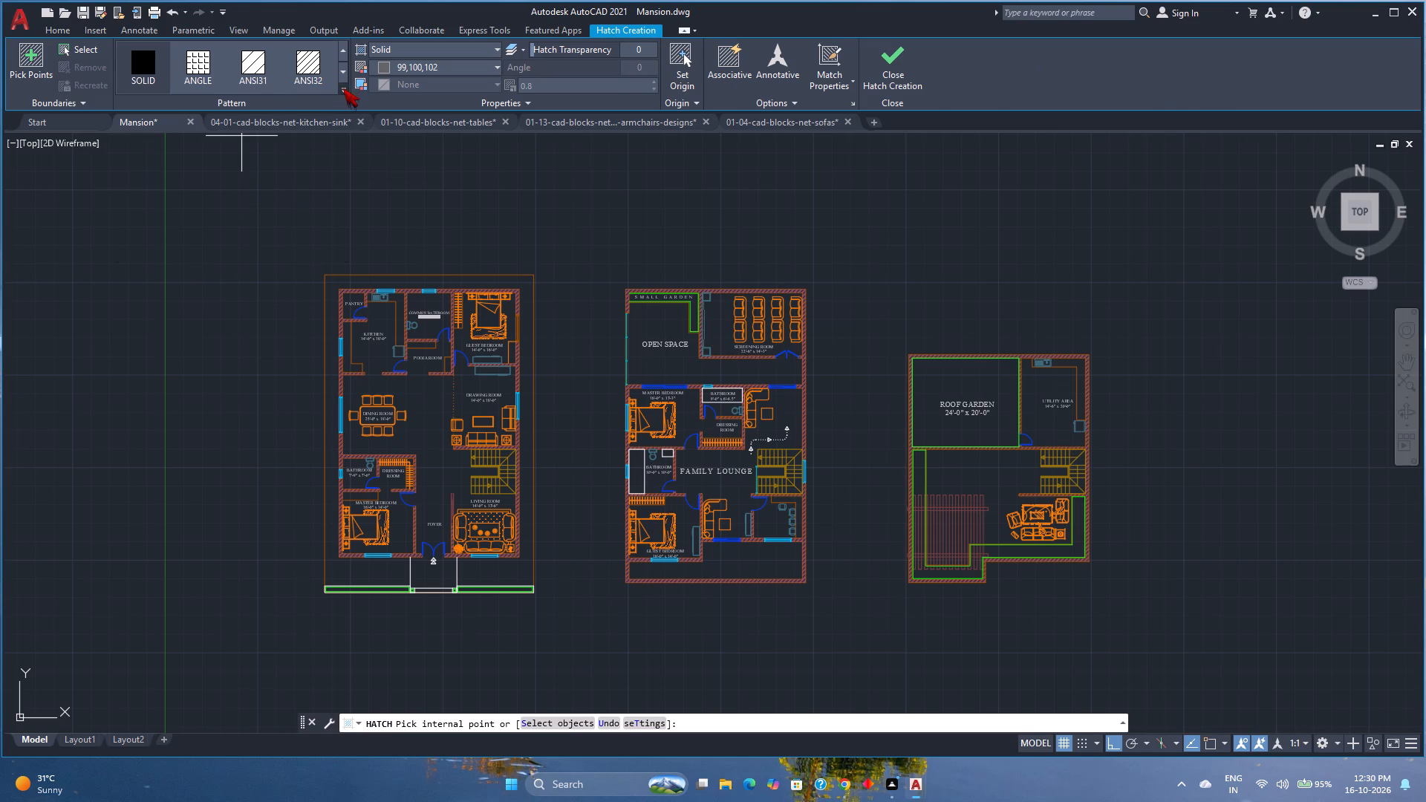
pyautogui.scroll(-3, 264, 180)
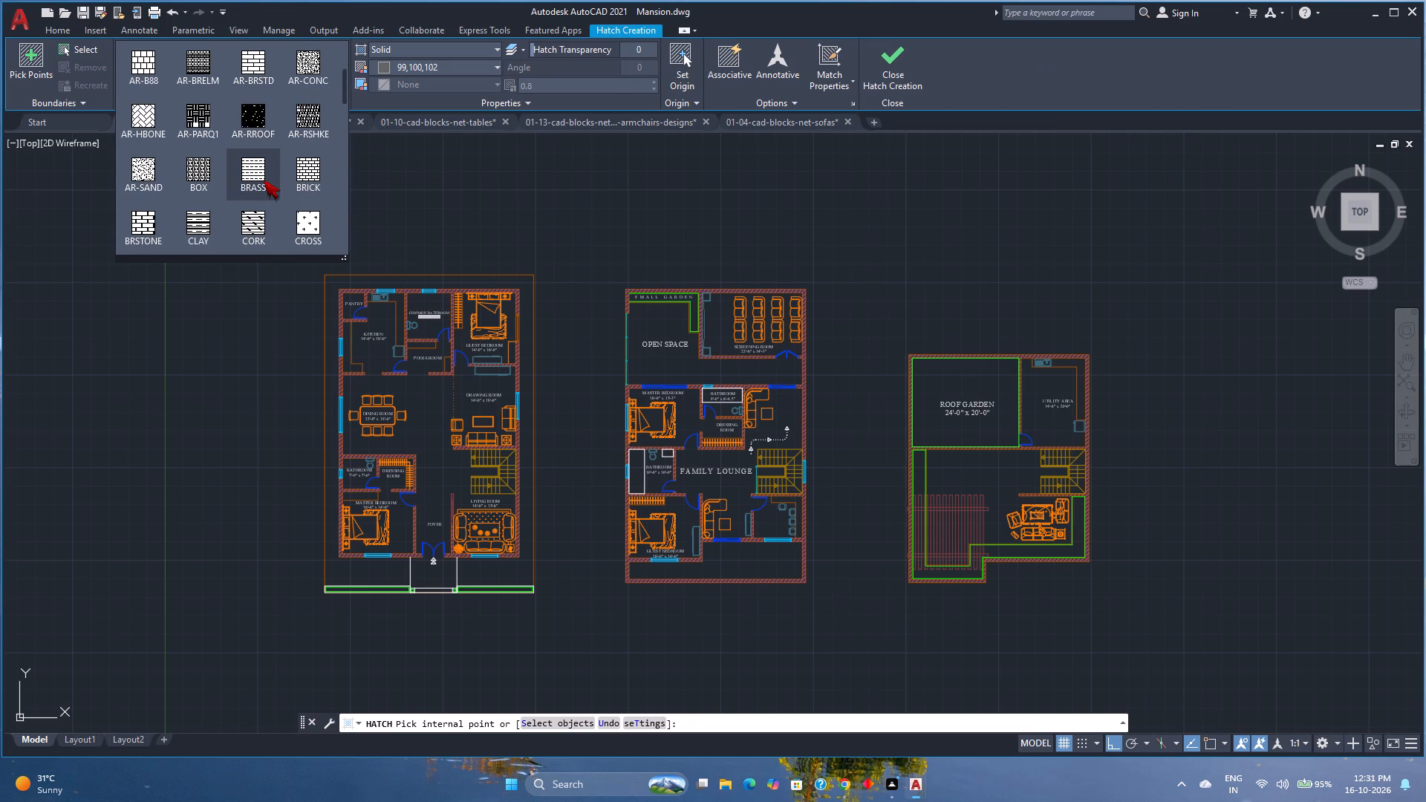
pyautogui.scroll(-1, 264, 180)
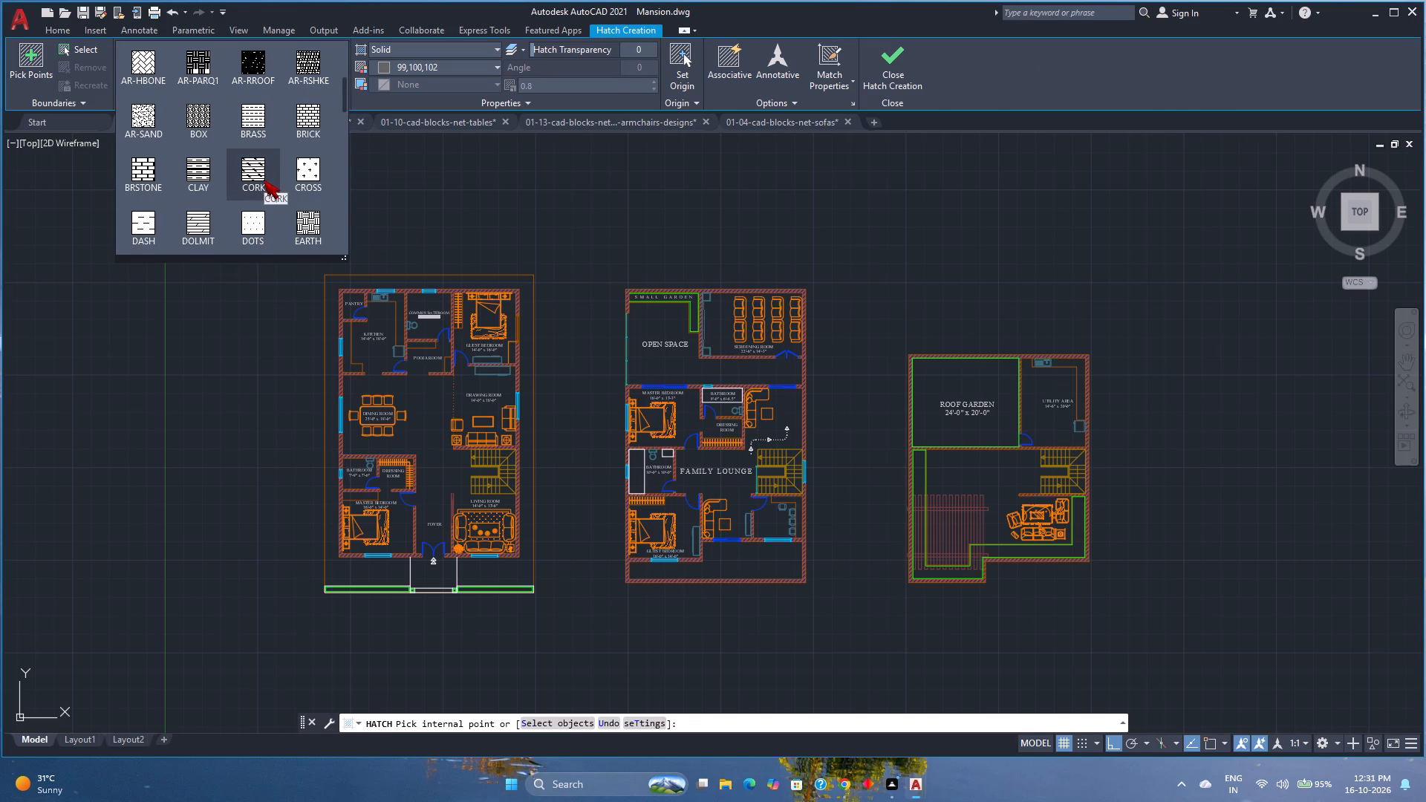
pyautogui.scroll(-1, 252, 202)
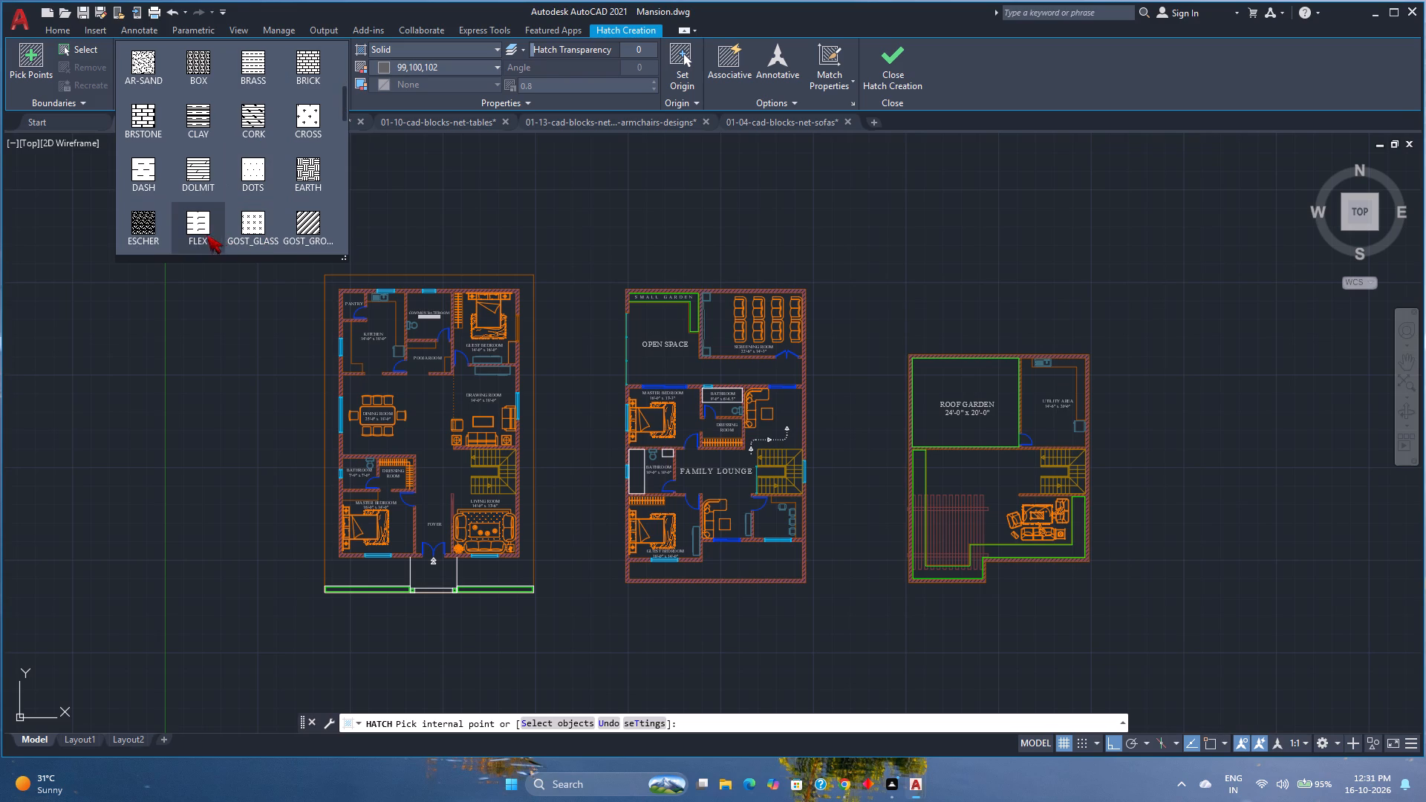
pyautogui.scroll(-1, 221, 216)
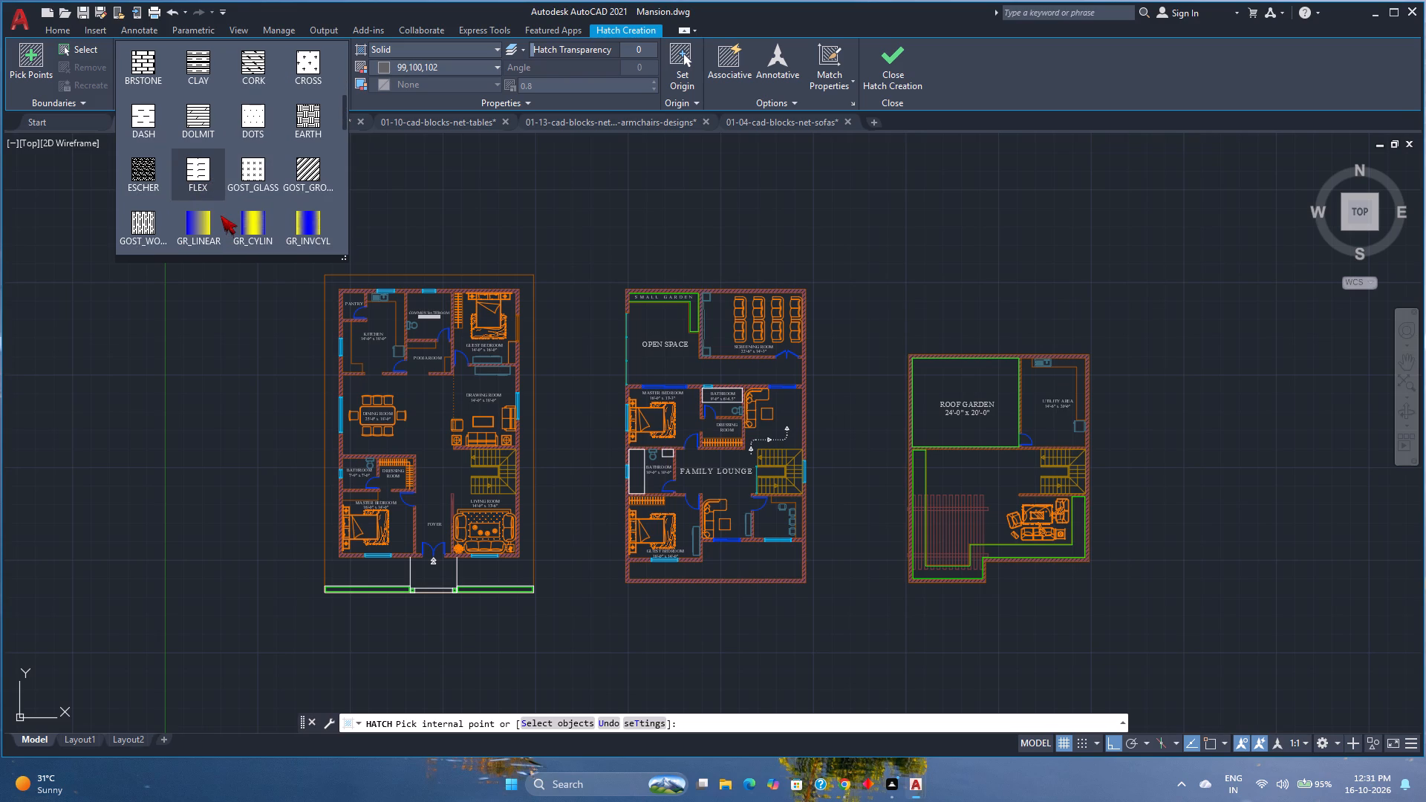
pyautogui.scroll(-2, 220, 180)
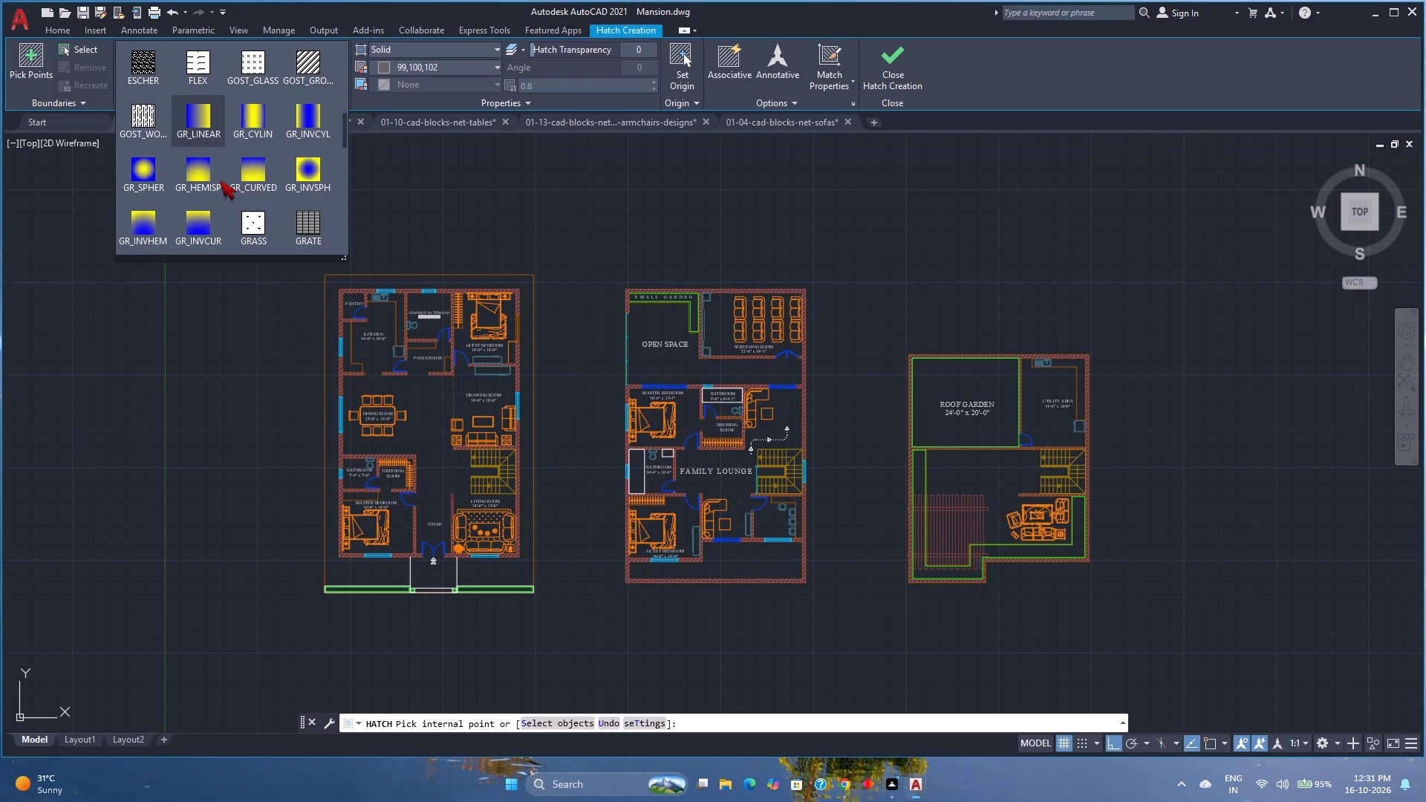
pyautogui.click(254, 212)
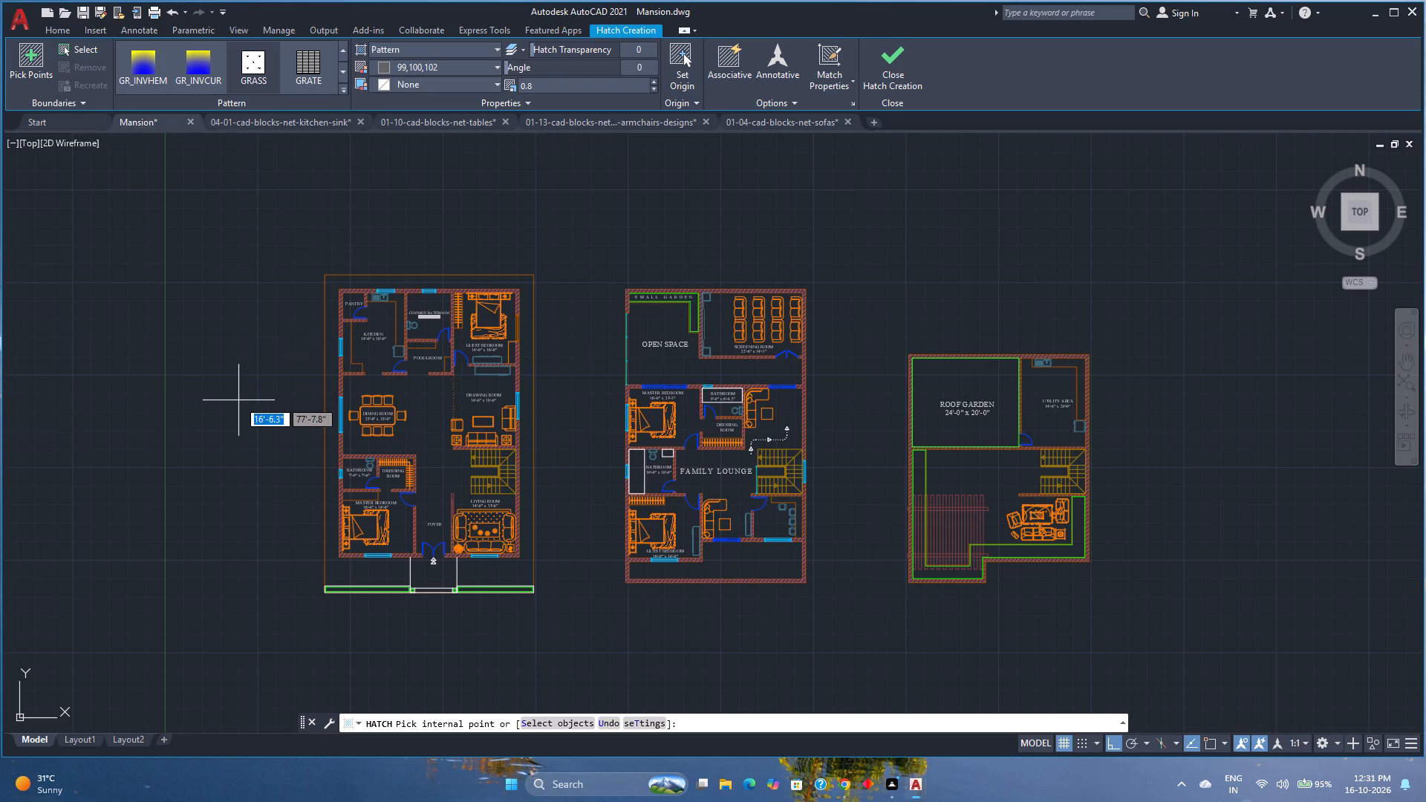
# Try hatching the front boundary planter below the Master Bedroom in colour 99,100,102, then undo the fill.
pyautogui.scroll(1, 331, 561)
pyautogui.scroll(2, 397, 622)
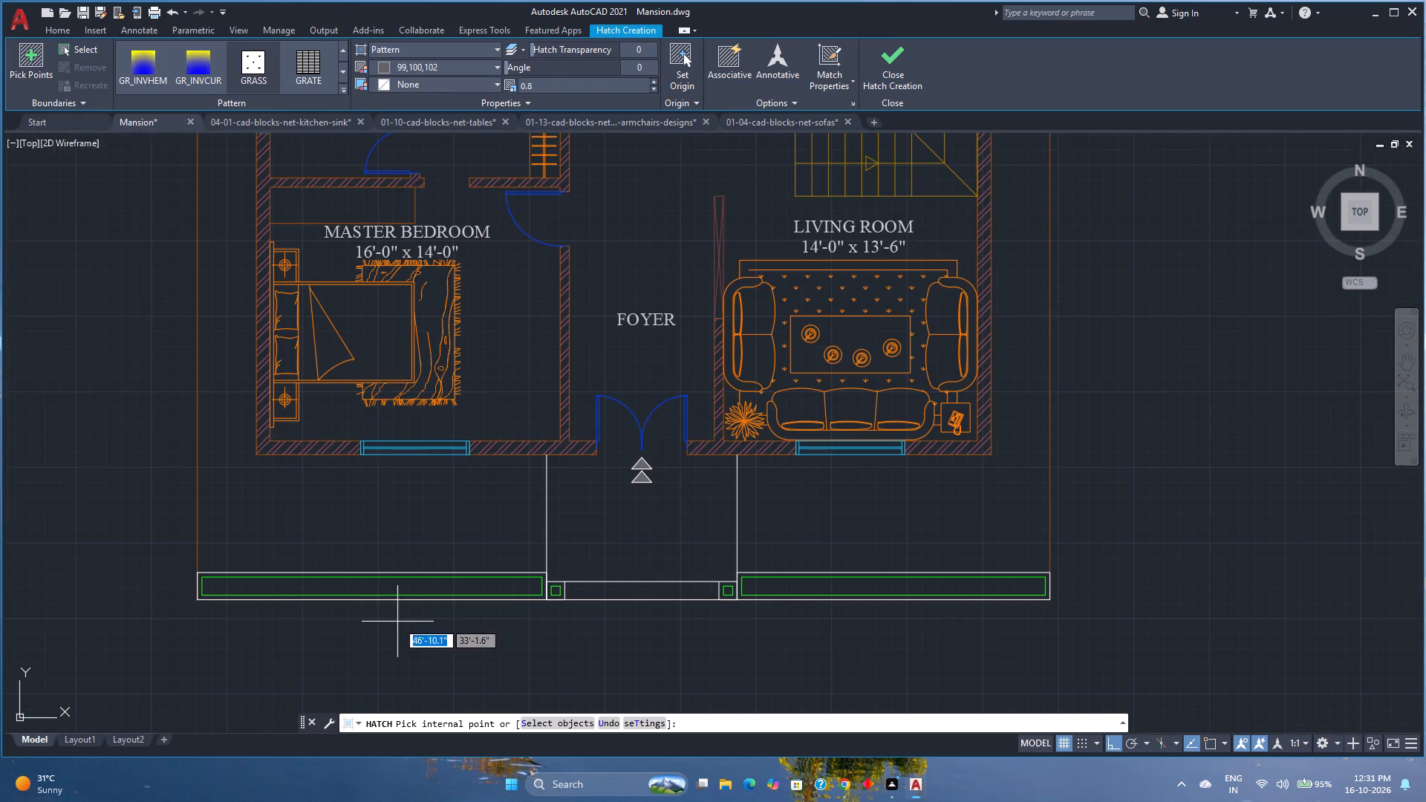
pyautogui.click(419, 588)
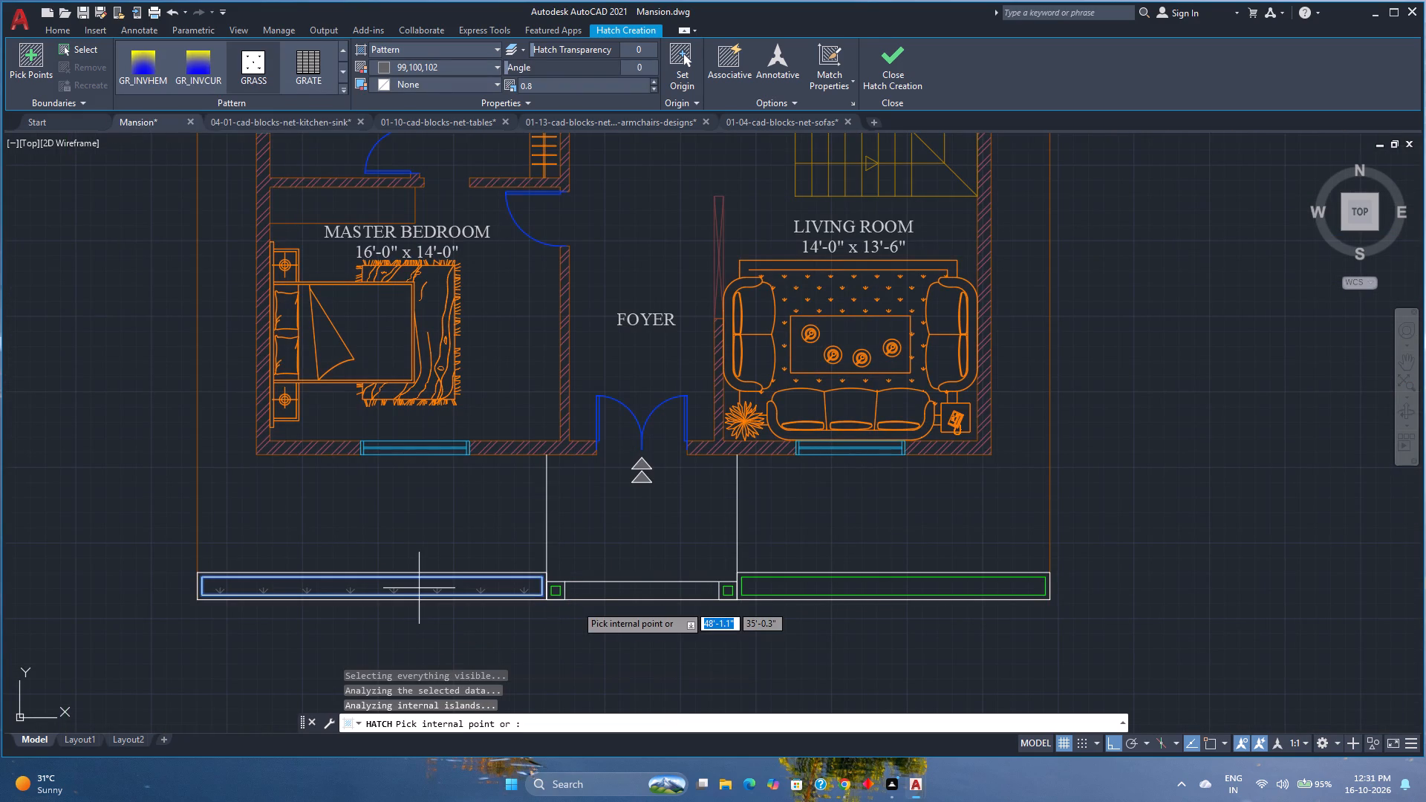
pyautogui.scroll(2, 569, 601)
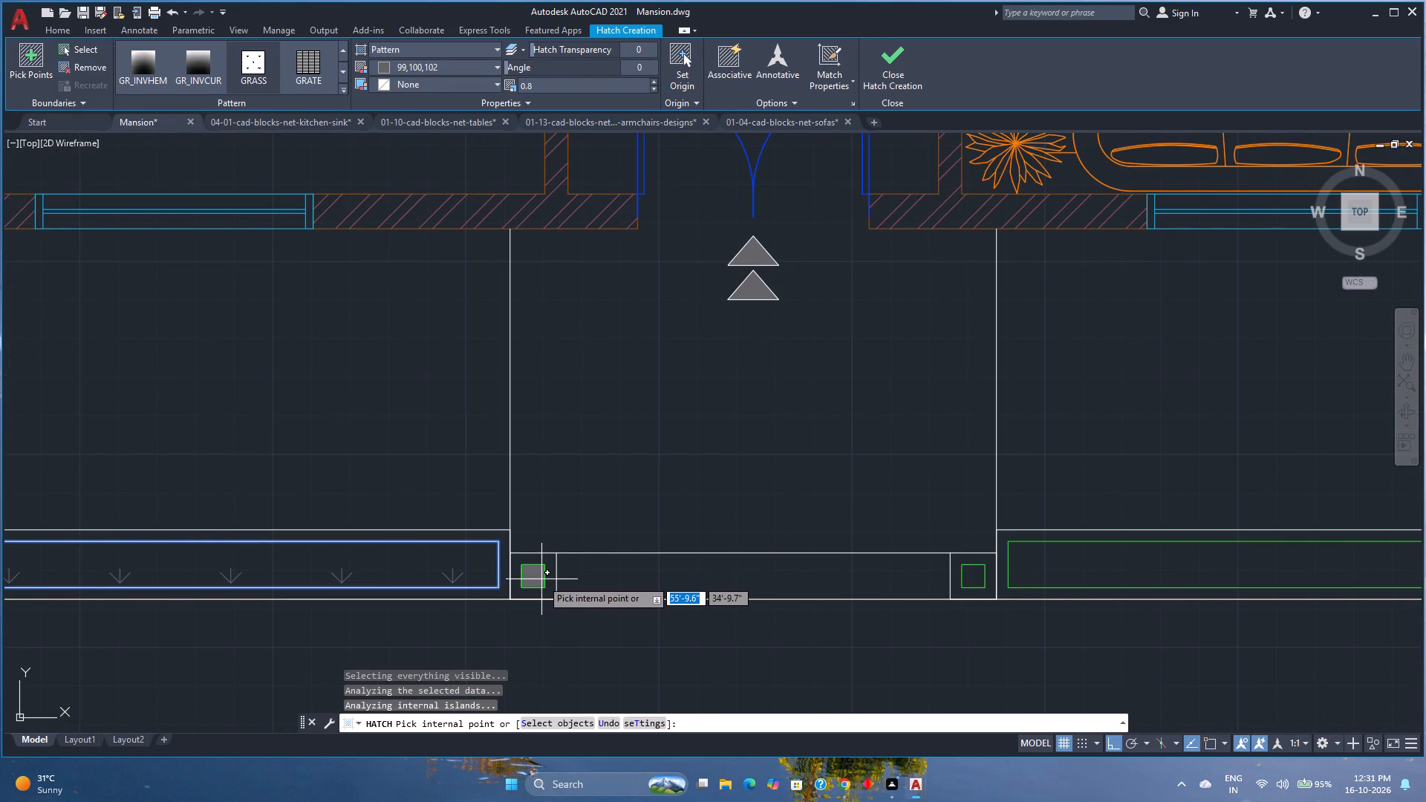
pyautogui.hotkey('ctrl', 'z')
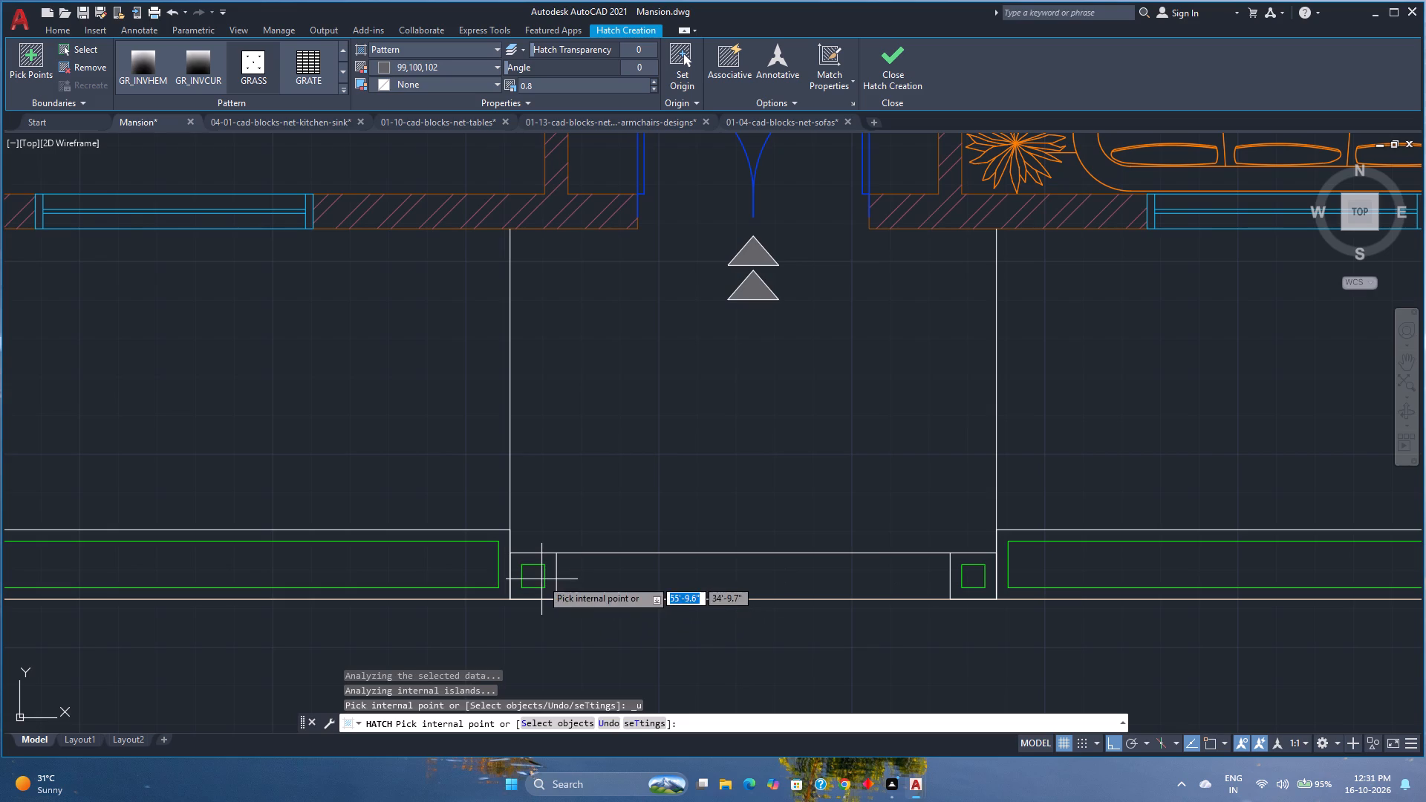
# Set the hatch colour to ByLayer and fill both long front boundary planters and the two small gate-post squares.
pyautogui.click(415, 64)
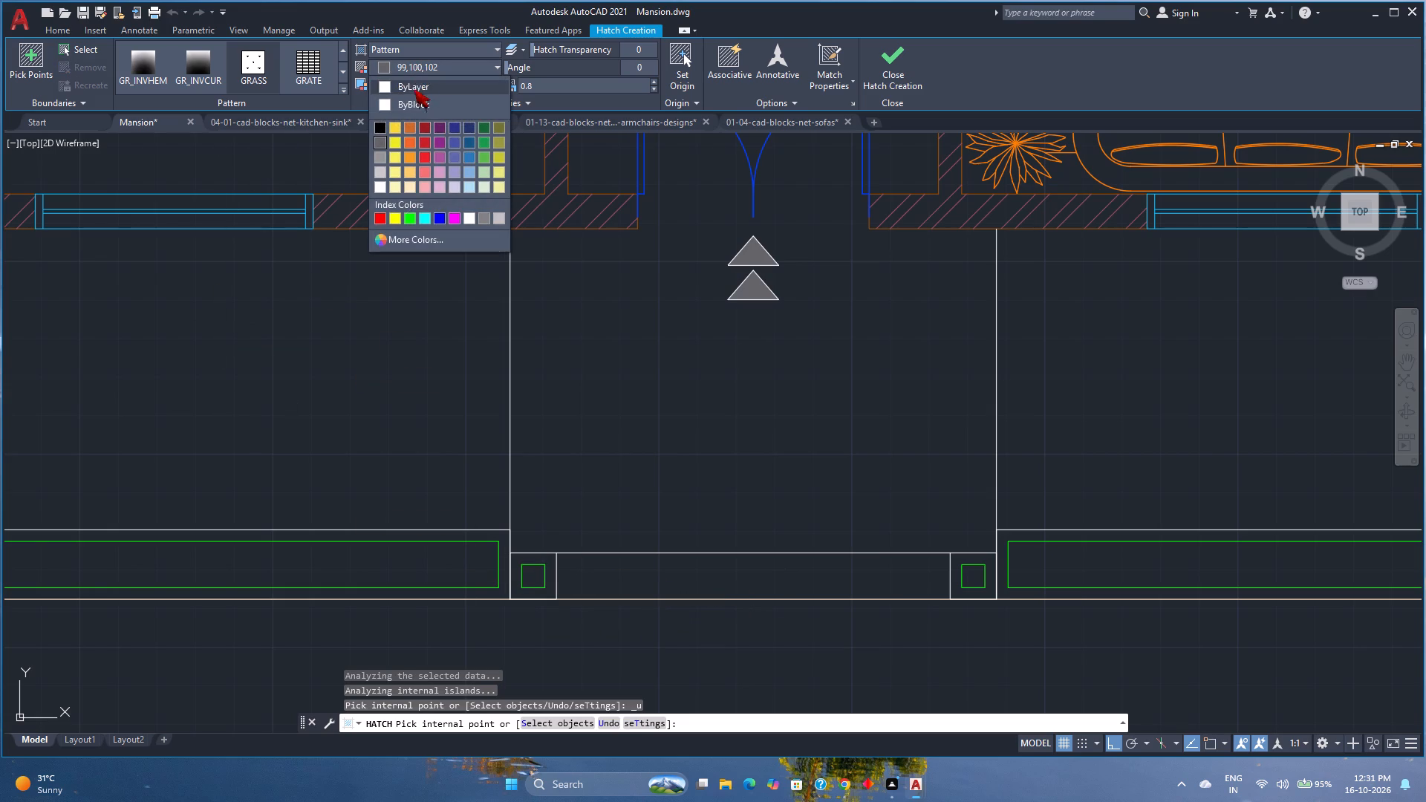
pyautogui.click(414, 89)
pyautogui.click(348, 559)
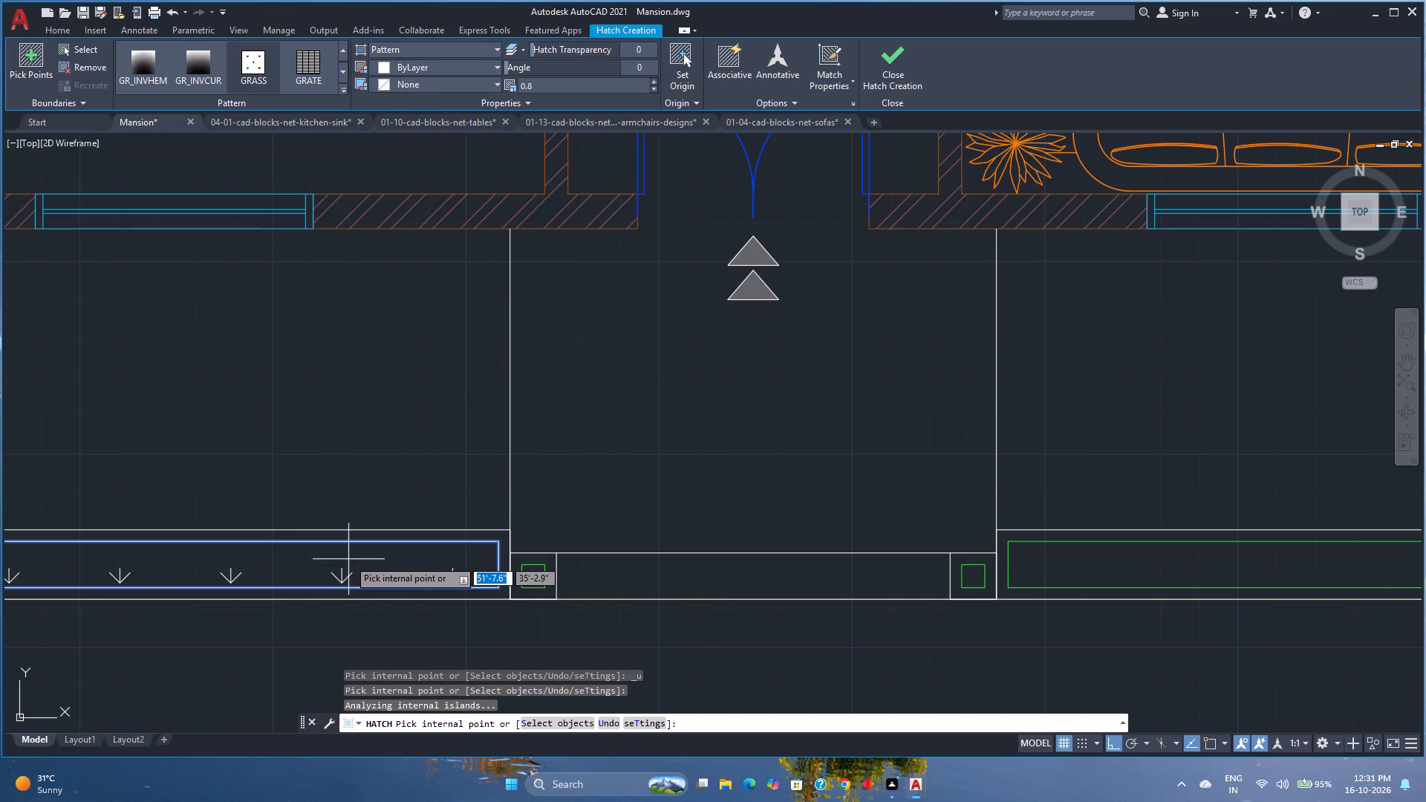
pyautogui.click(532, 581)
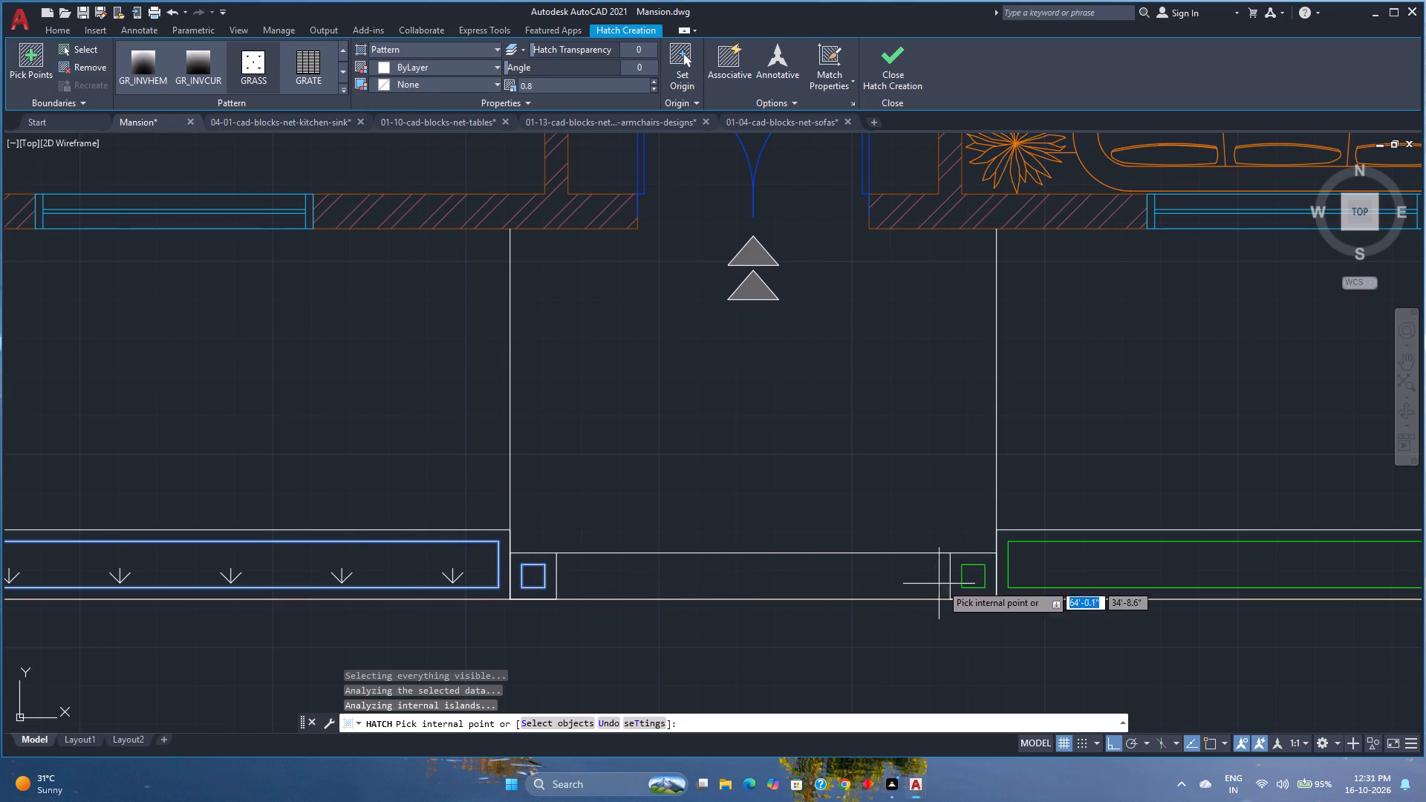
pyautogui.click(977, 585)
pyautogui.click(1049, 574)
# Extend the GRASS hatch to the L-shaped Small Garden strip and the Roof Garden, and end the command.
pyautogui.scroll(-4, 1049, 573)
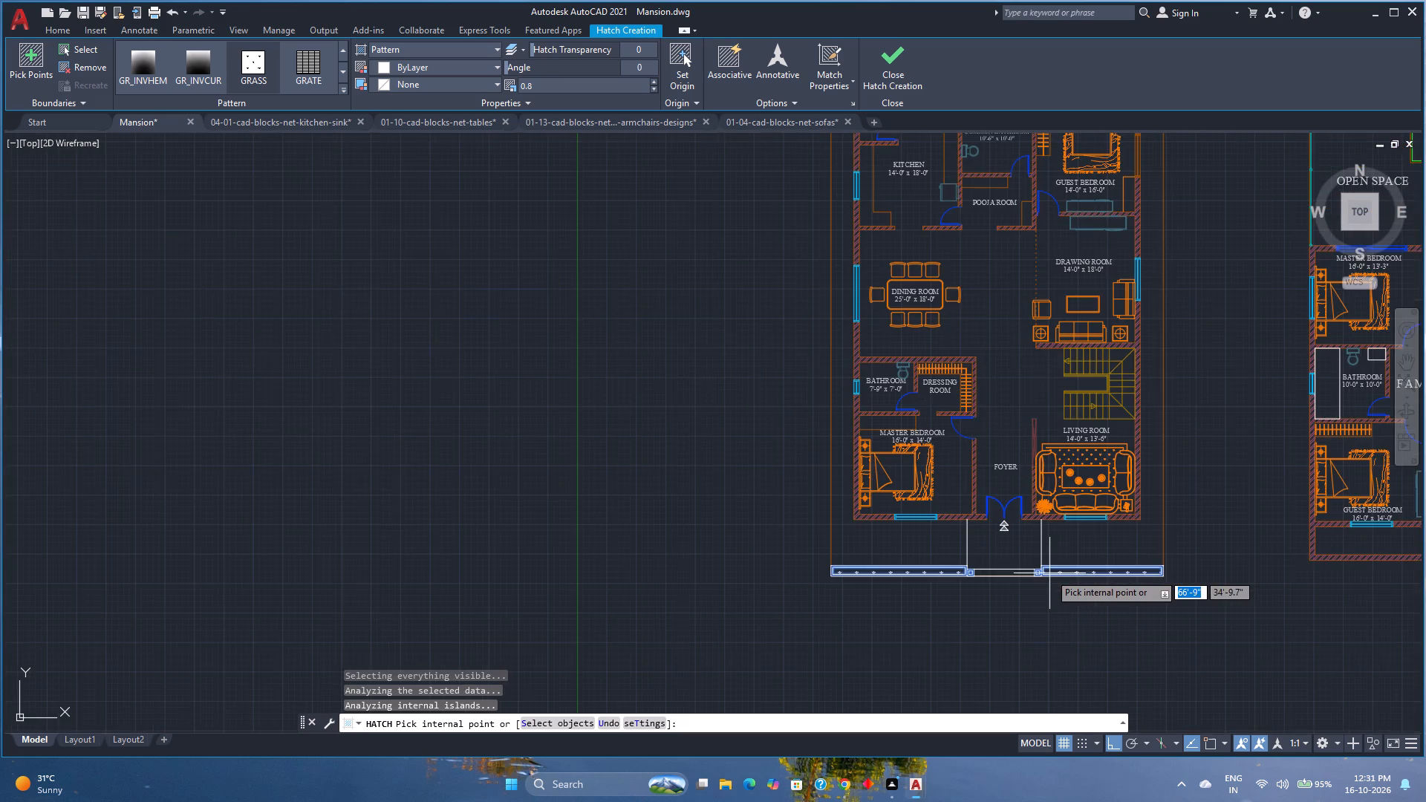
pyautogui.moveTo(1049, 573); pyautogui.dragTo(513, 589, button='middle')
pyautogui.middleClick(200, 610)
pyautogui.scroll(-1, 88, 445)
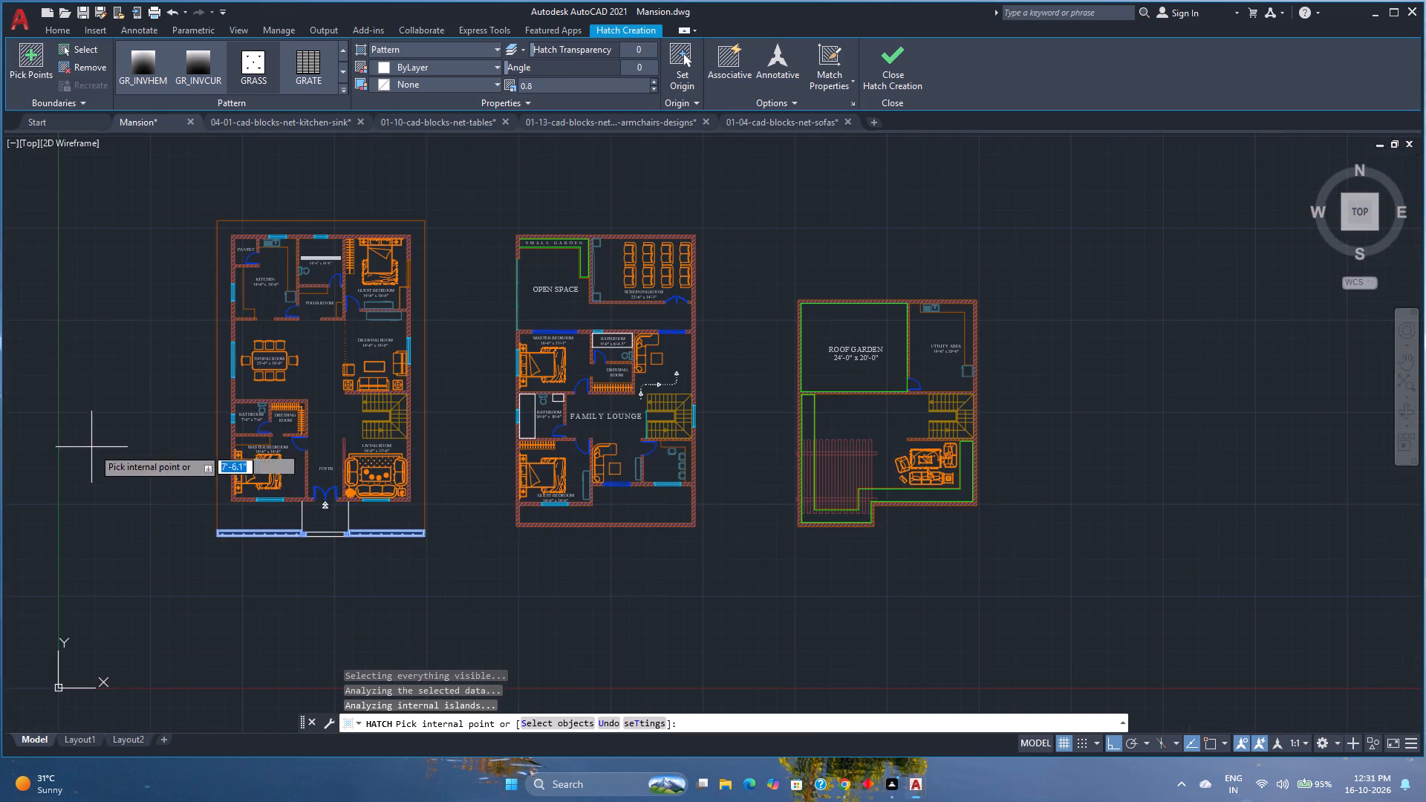
pyautogui.scroll(2, 582, 262)
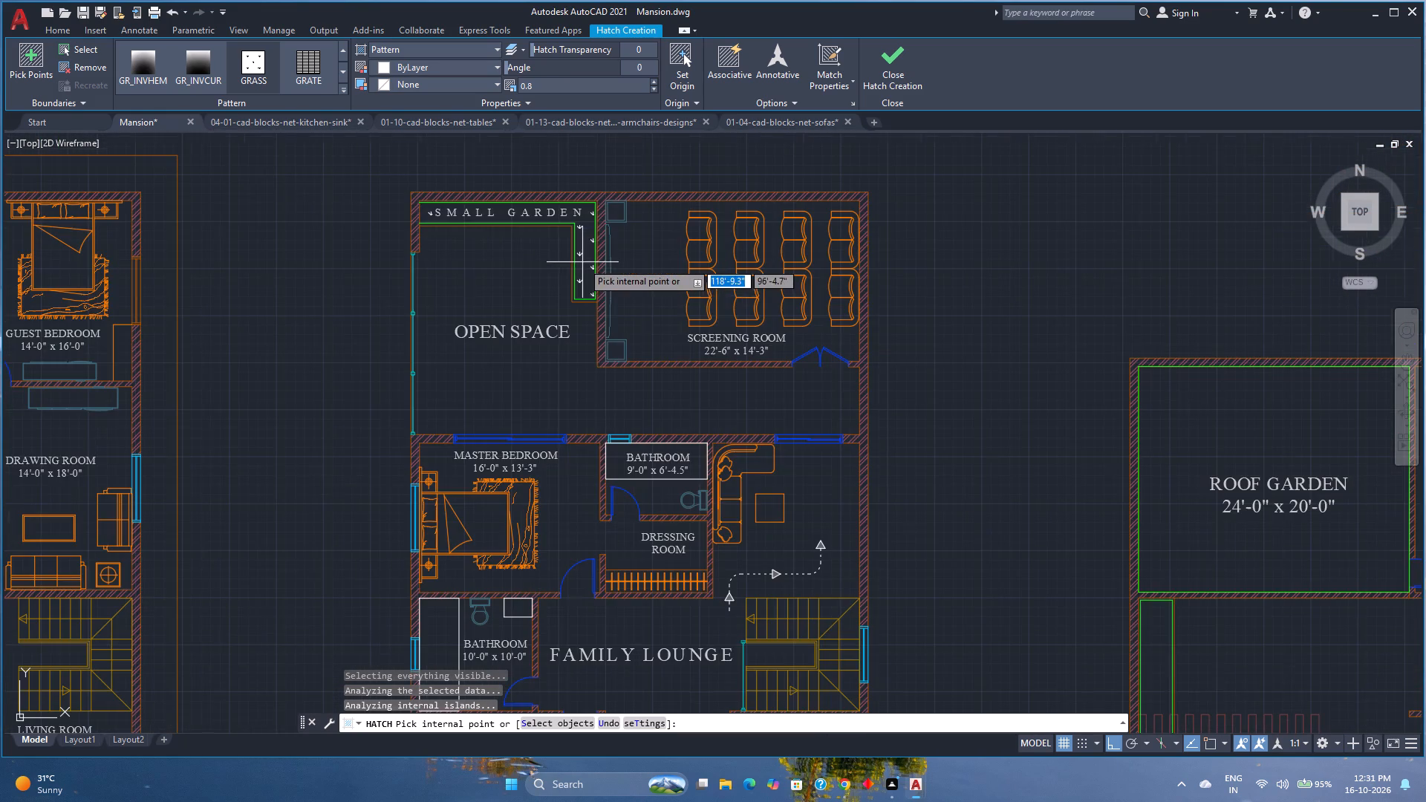
pyautogui.click(584, 262)
pyautogui.scroll(-2, 584, 262)
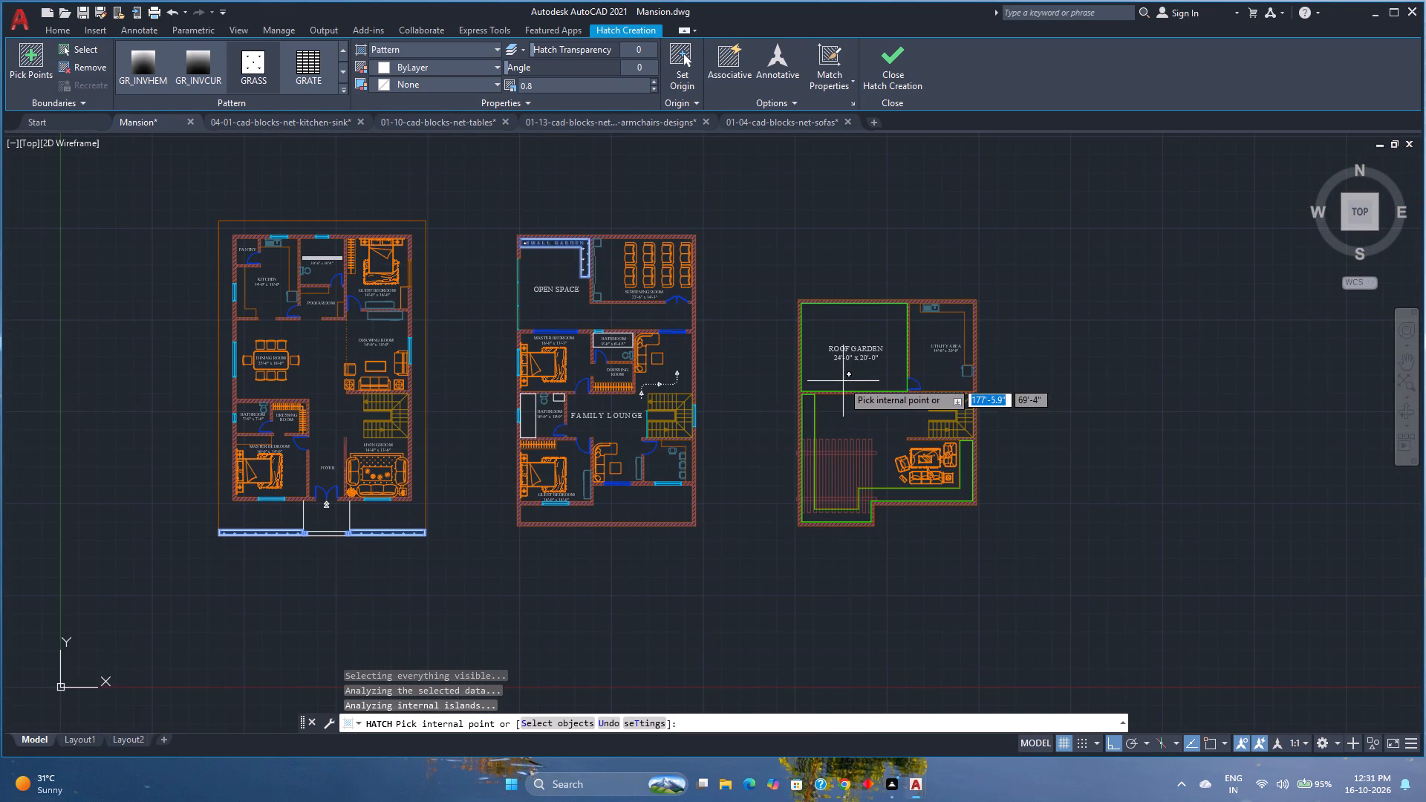
pyautogui.click(842, 381)
pyautogui.scroll(2, 808, 445)
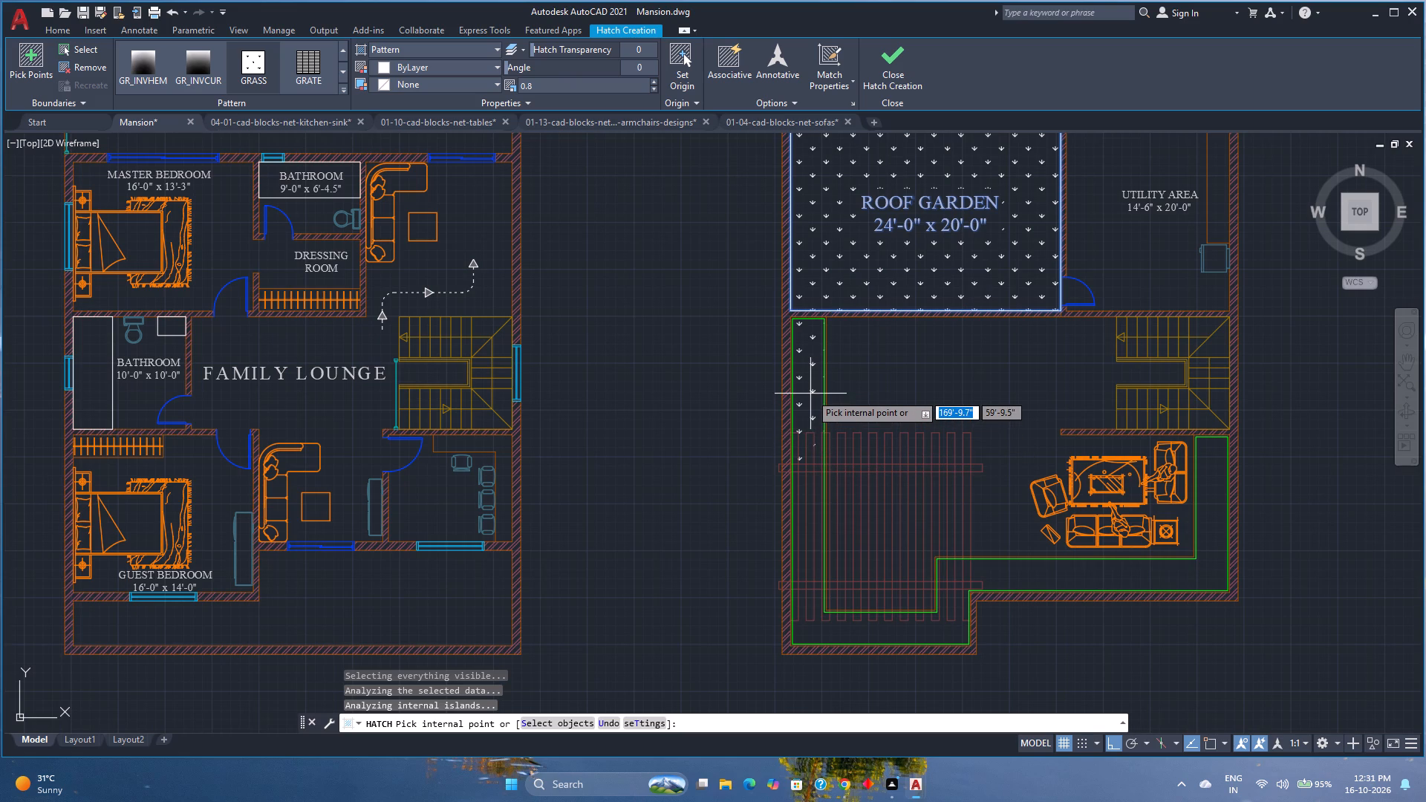
pyautogui.press('Escape')
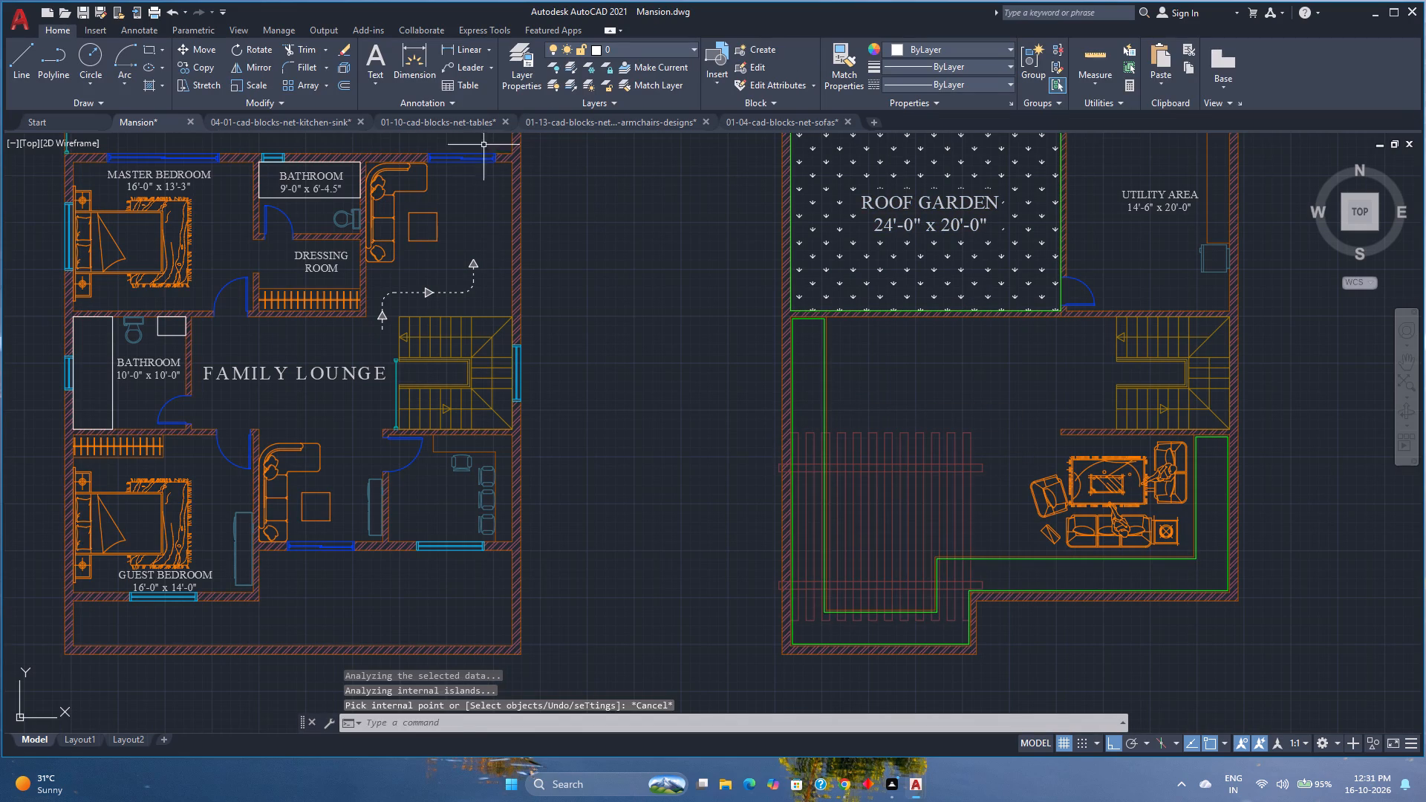
# Turn off the Wood layer.
pyautogui.click(639, 53)
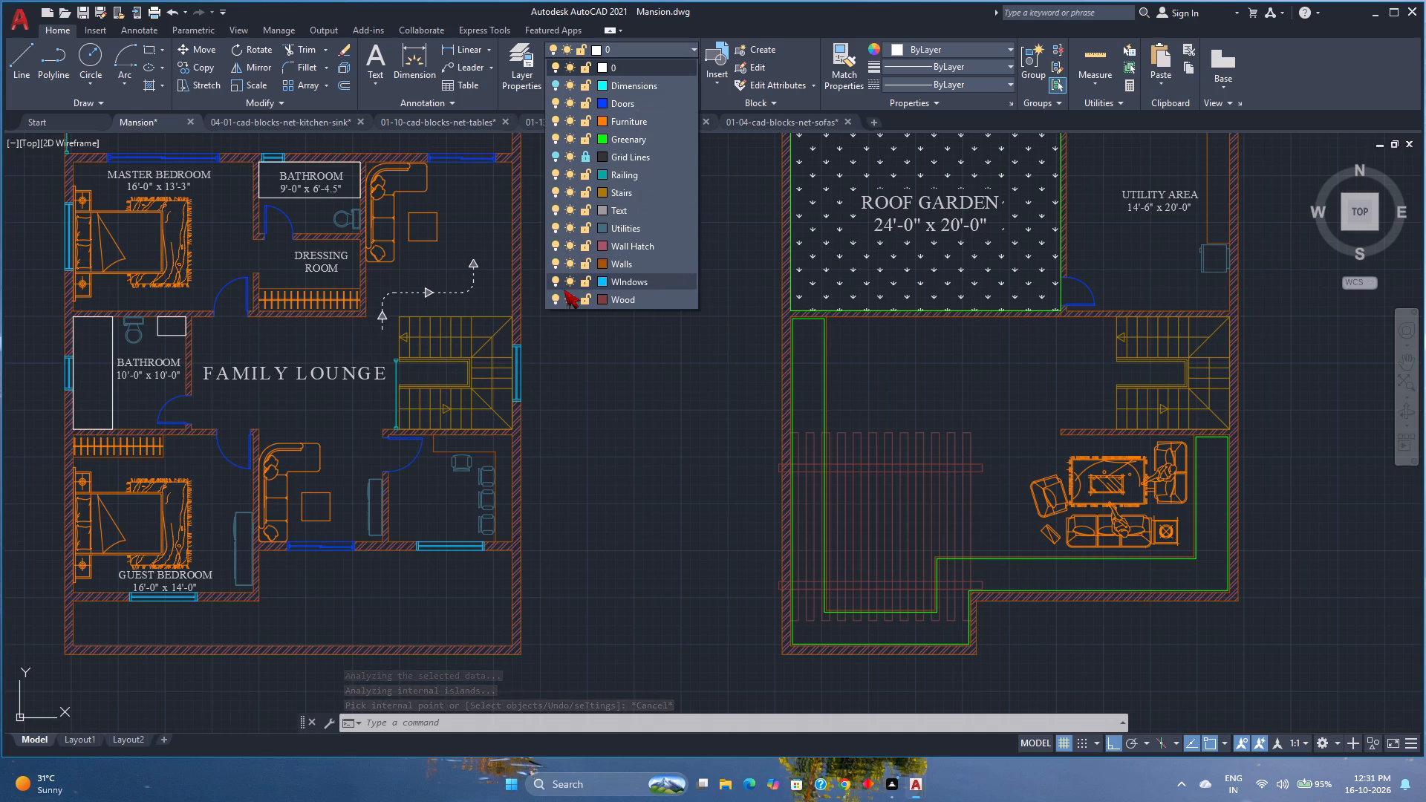
pyautogui.click(556, 298)
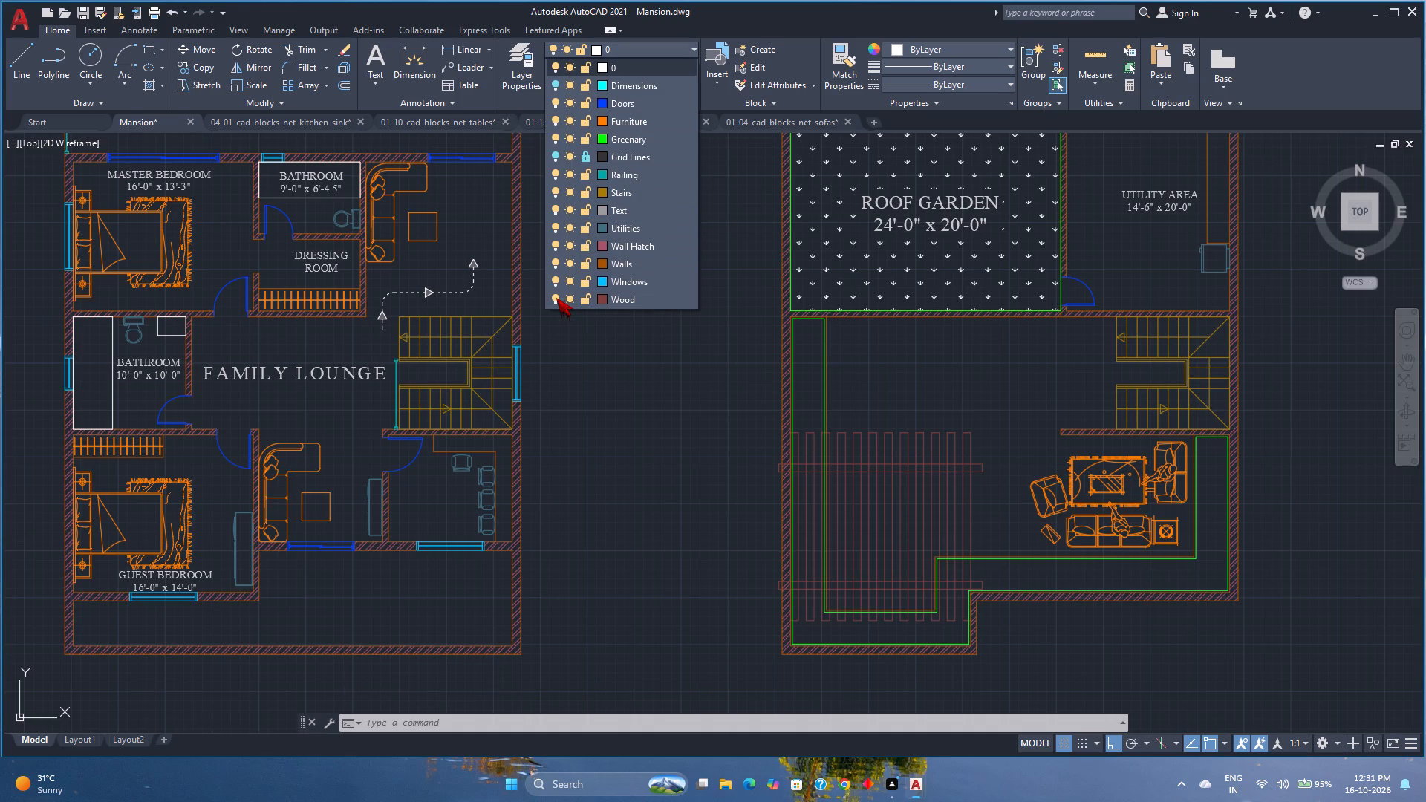
pyautogui.press('Escape')
# Hatch the planter strip along the terrace edge below the Roof Garden with the GRASS pattern.
pyautogui.scroll(-2, 578, 336)
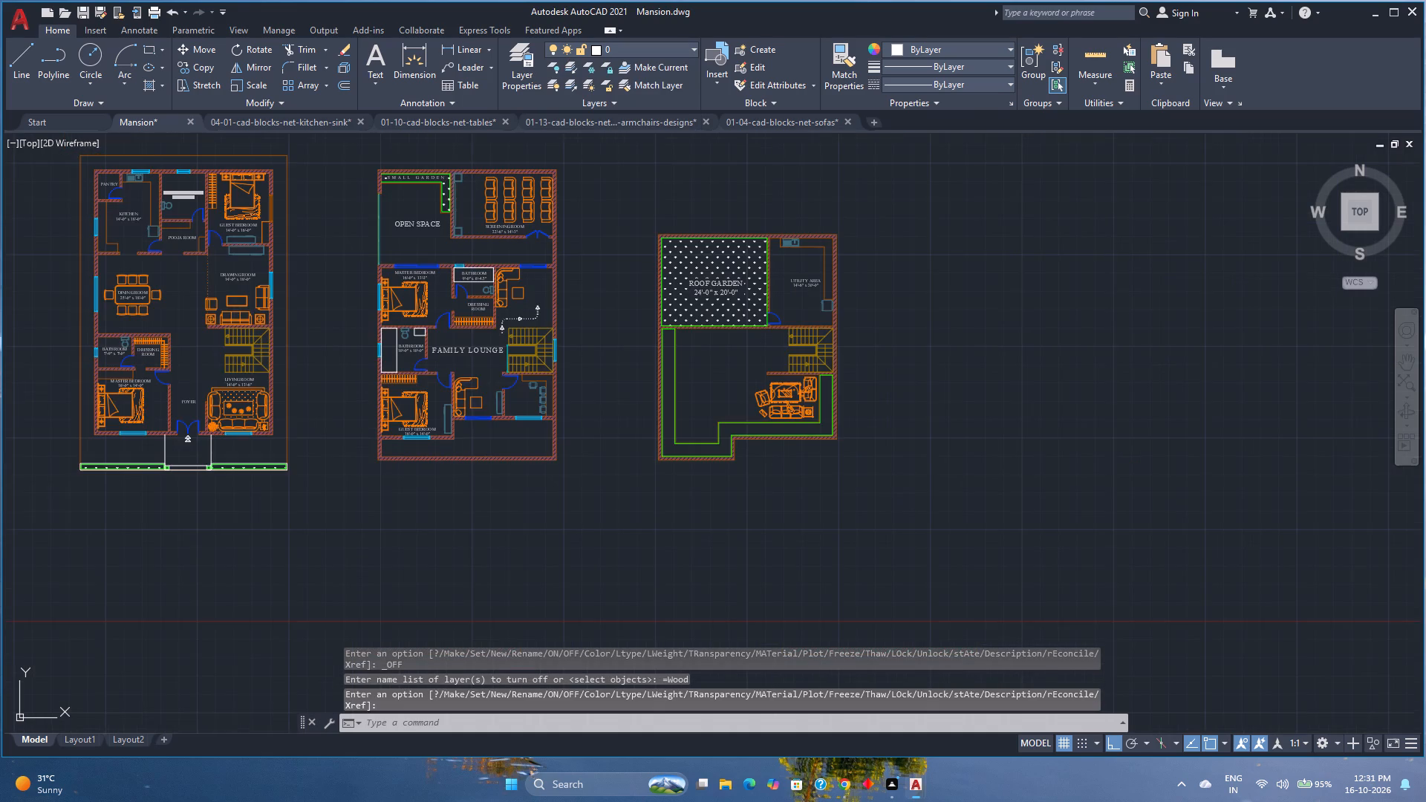
pyautogui.moveTo(580, 336); pyautogui.dragTo(626, 385, button='middle')
pyautogui.click(143, 85)
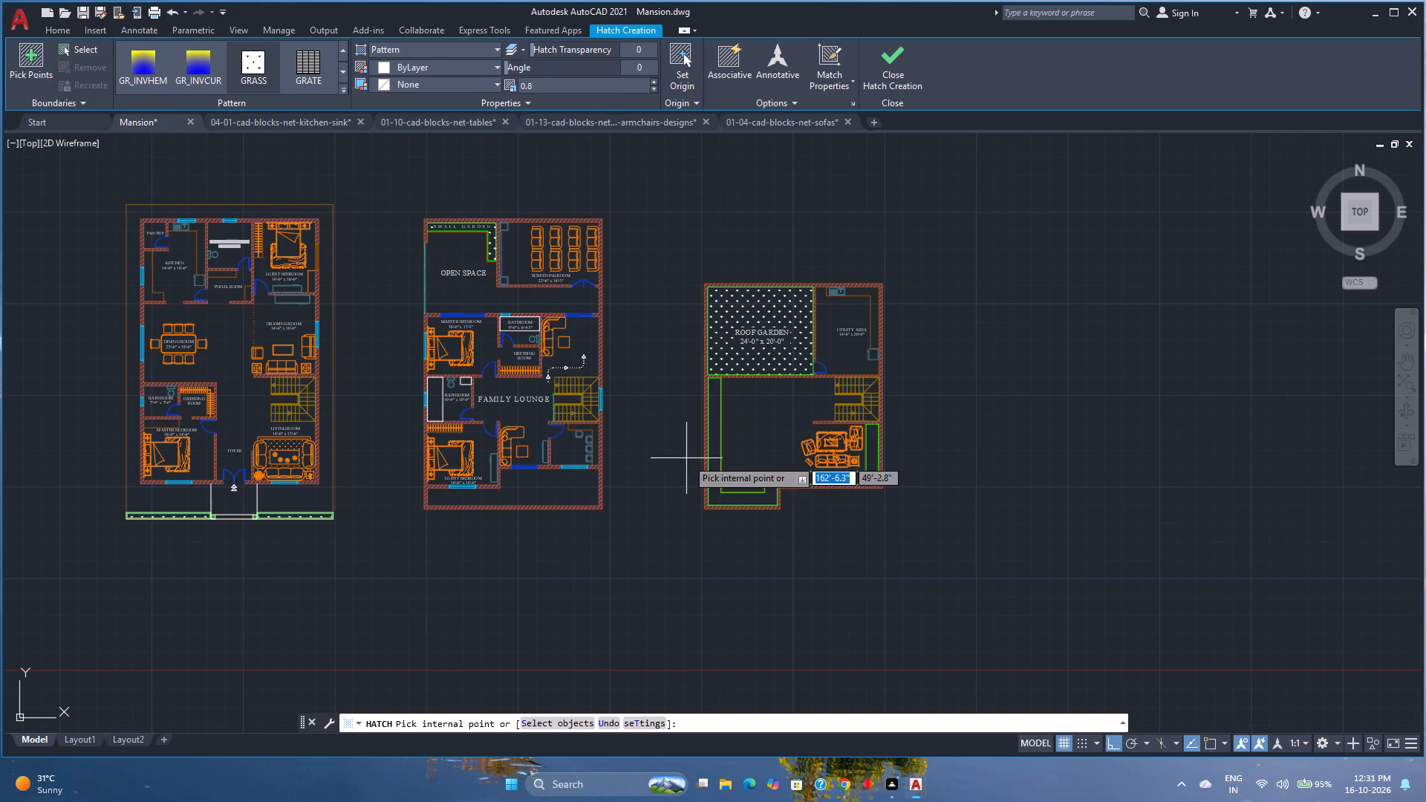
pyautogui.scroll(1, 704, 483)
pyautogui.click(721, 487)
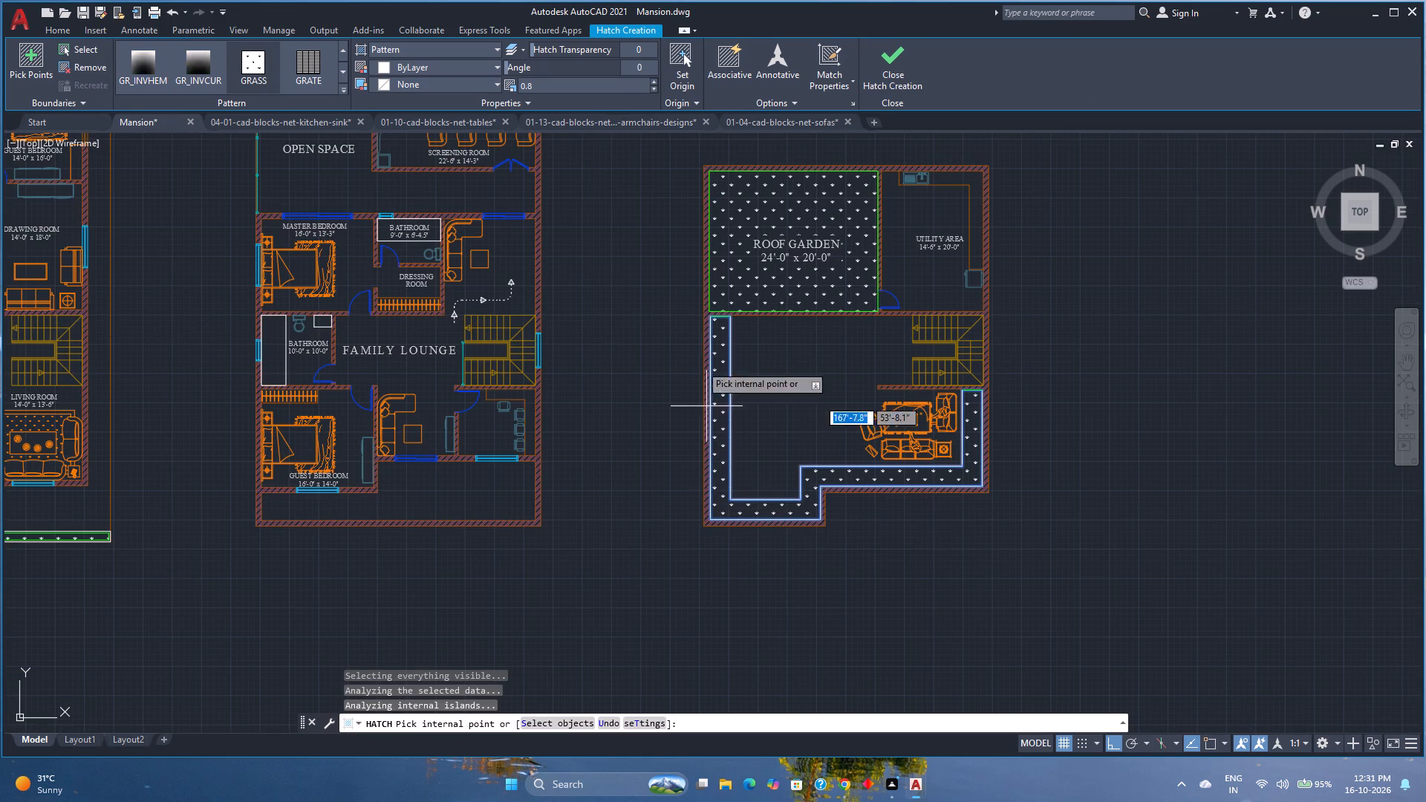
pyautogui.click(893, 72)
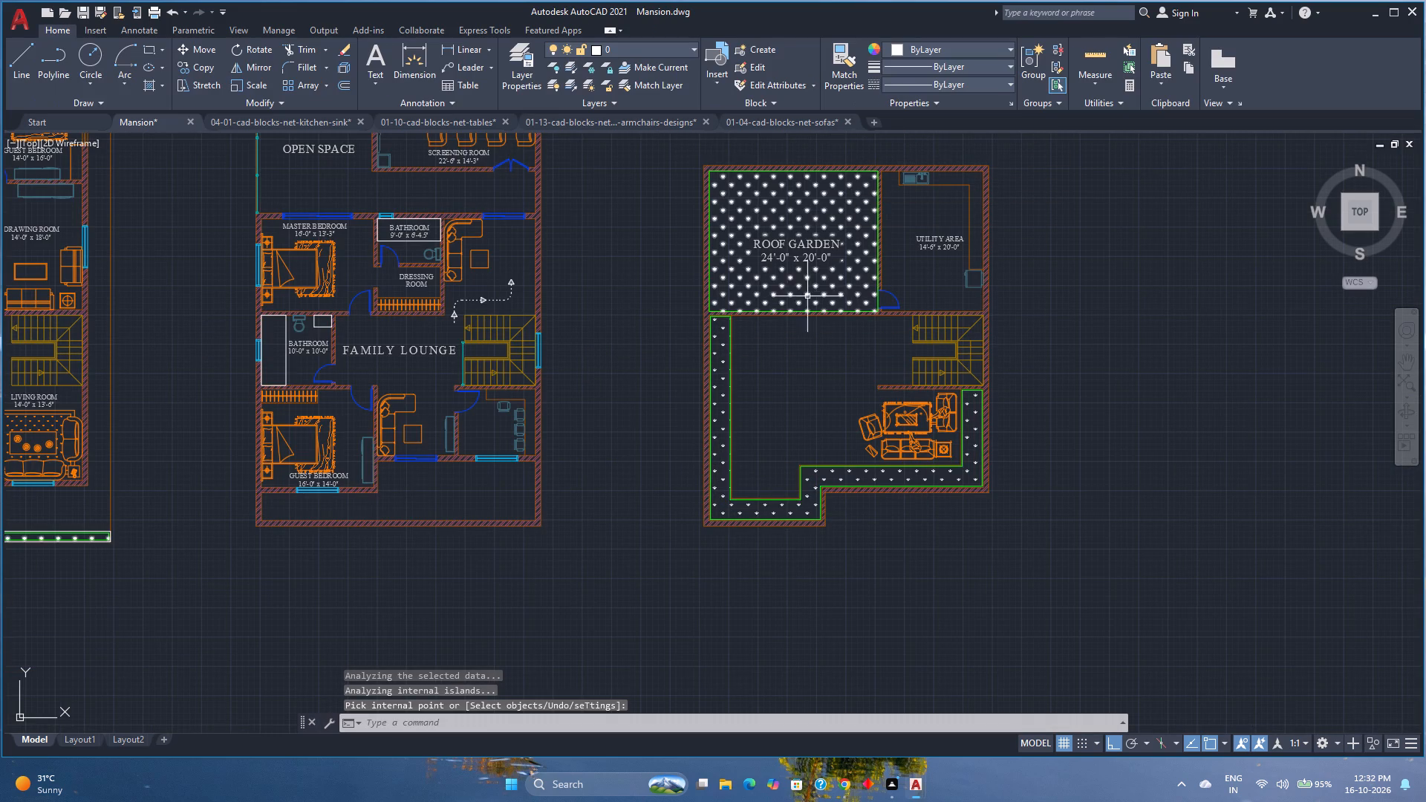
# Set the scale of the Roof Garden and terrace planter GRASS hatches to 0.1.
pyautogui.click(799, 284)
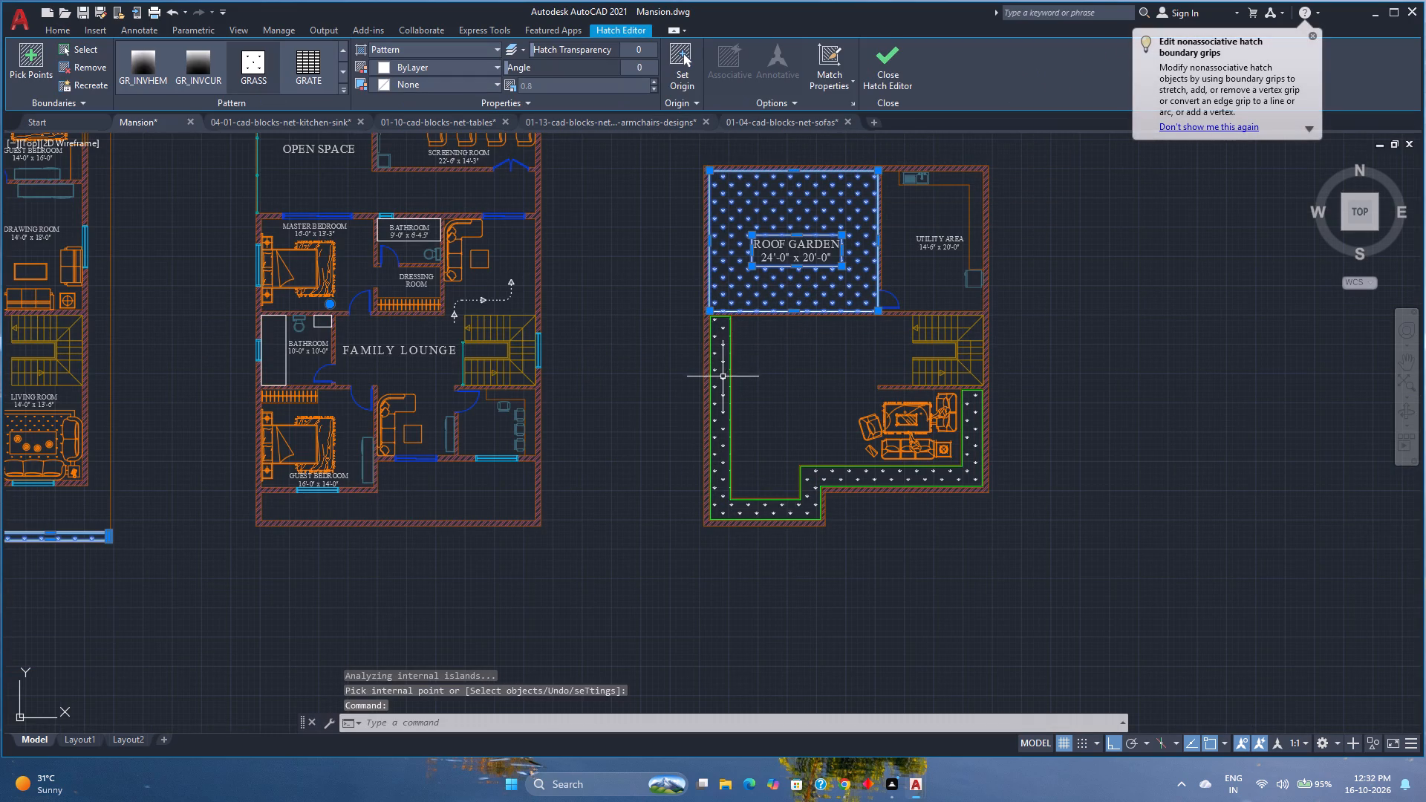
pyautogui.click(721, 378)
pyautogui.doubleClick(579, 85)
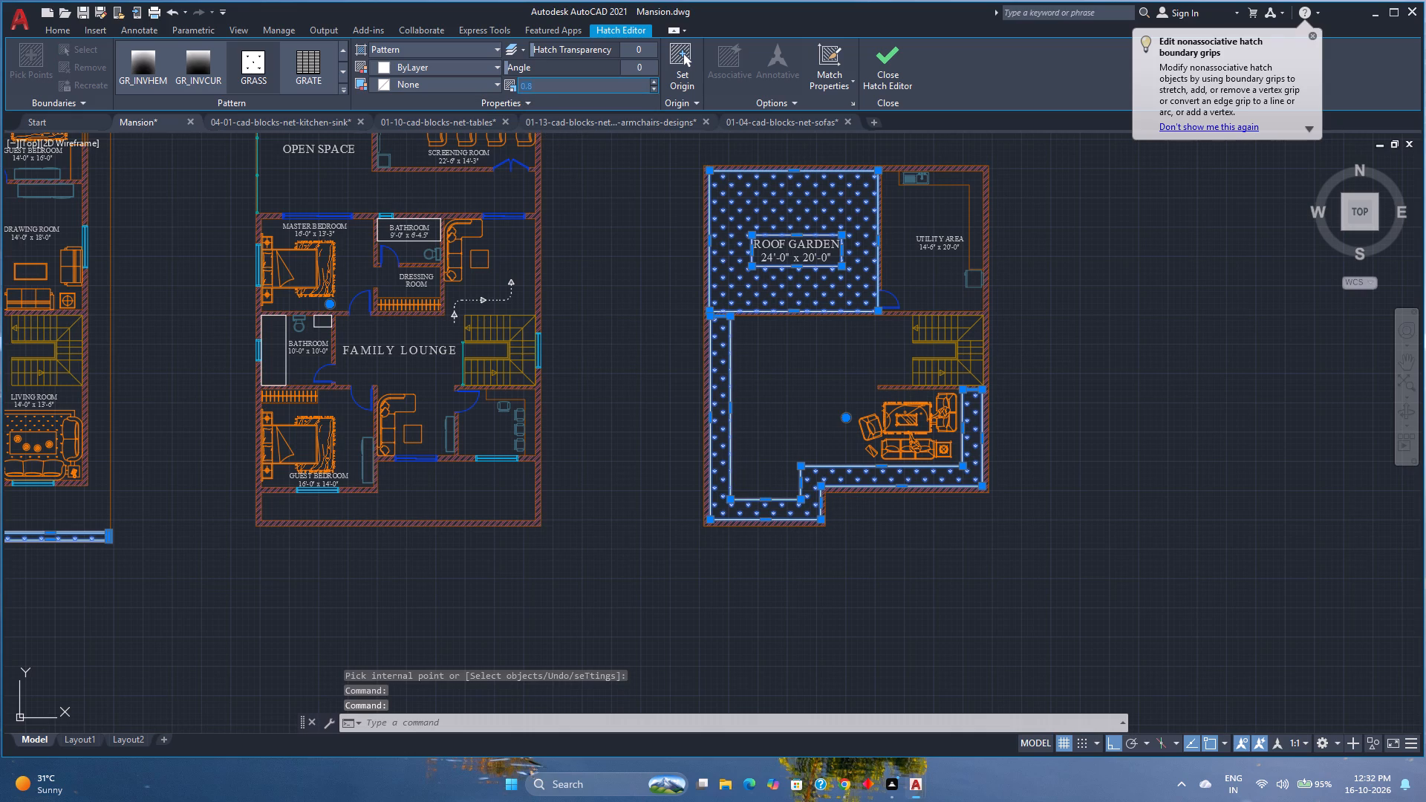
pyautogui.write('0.1')
pyautogui.press('Return')
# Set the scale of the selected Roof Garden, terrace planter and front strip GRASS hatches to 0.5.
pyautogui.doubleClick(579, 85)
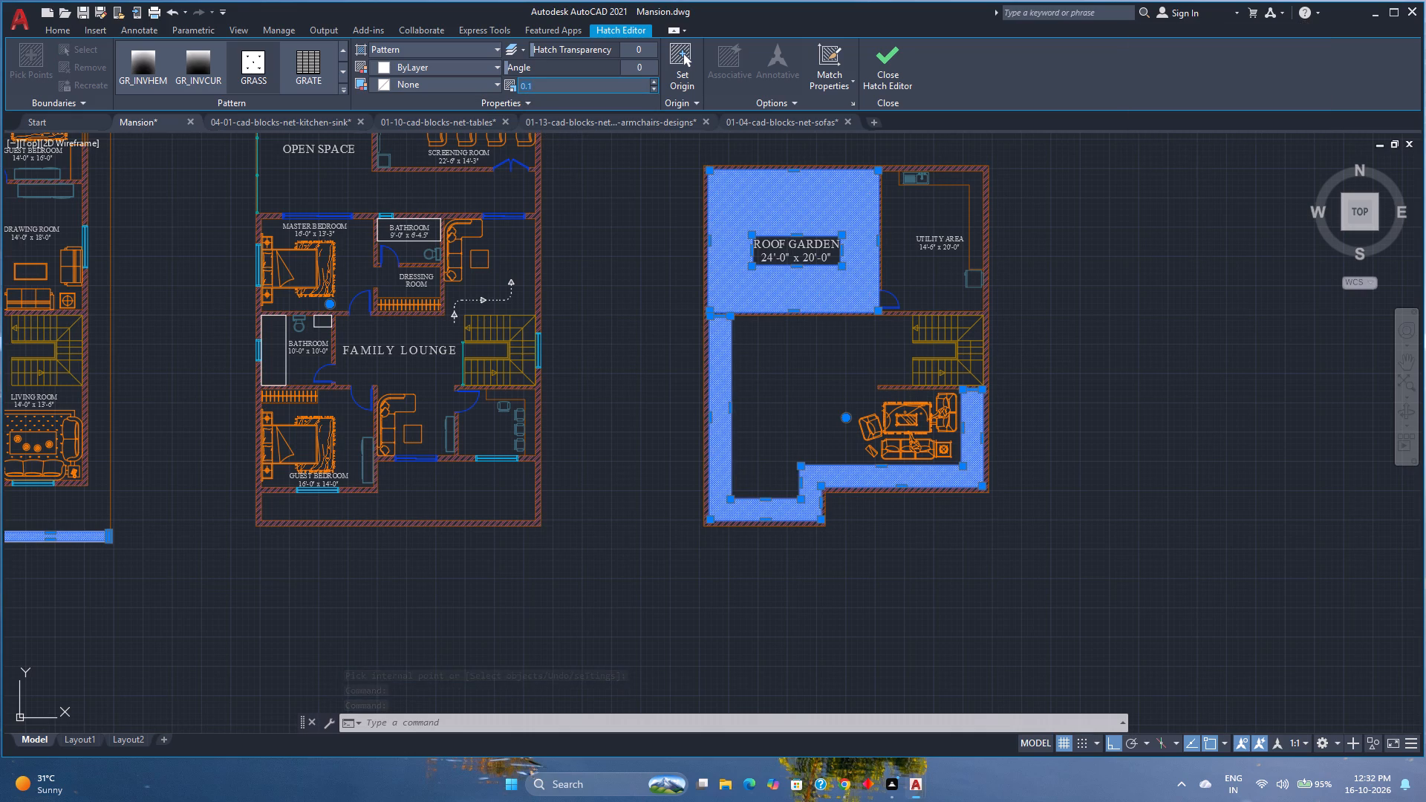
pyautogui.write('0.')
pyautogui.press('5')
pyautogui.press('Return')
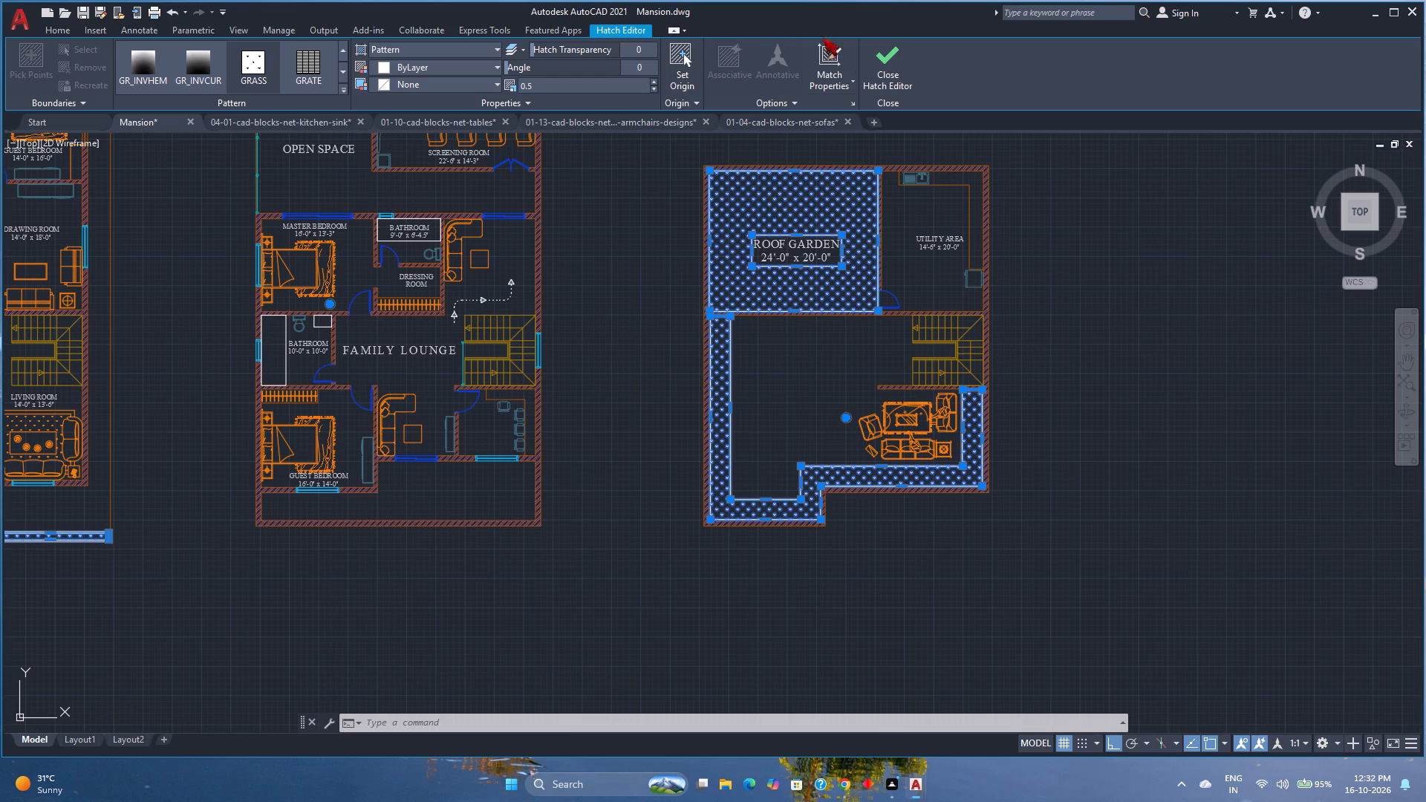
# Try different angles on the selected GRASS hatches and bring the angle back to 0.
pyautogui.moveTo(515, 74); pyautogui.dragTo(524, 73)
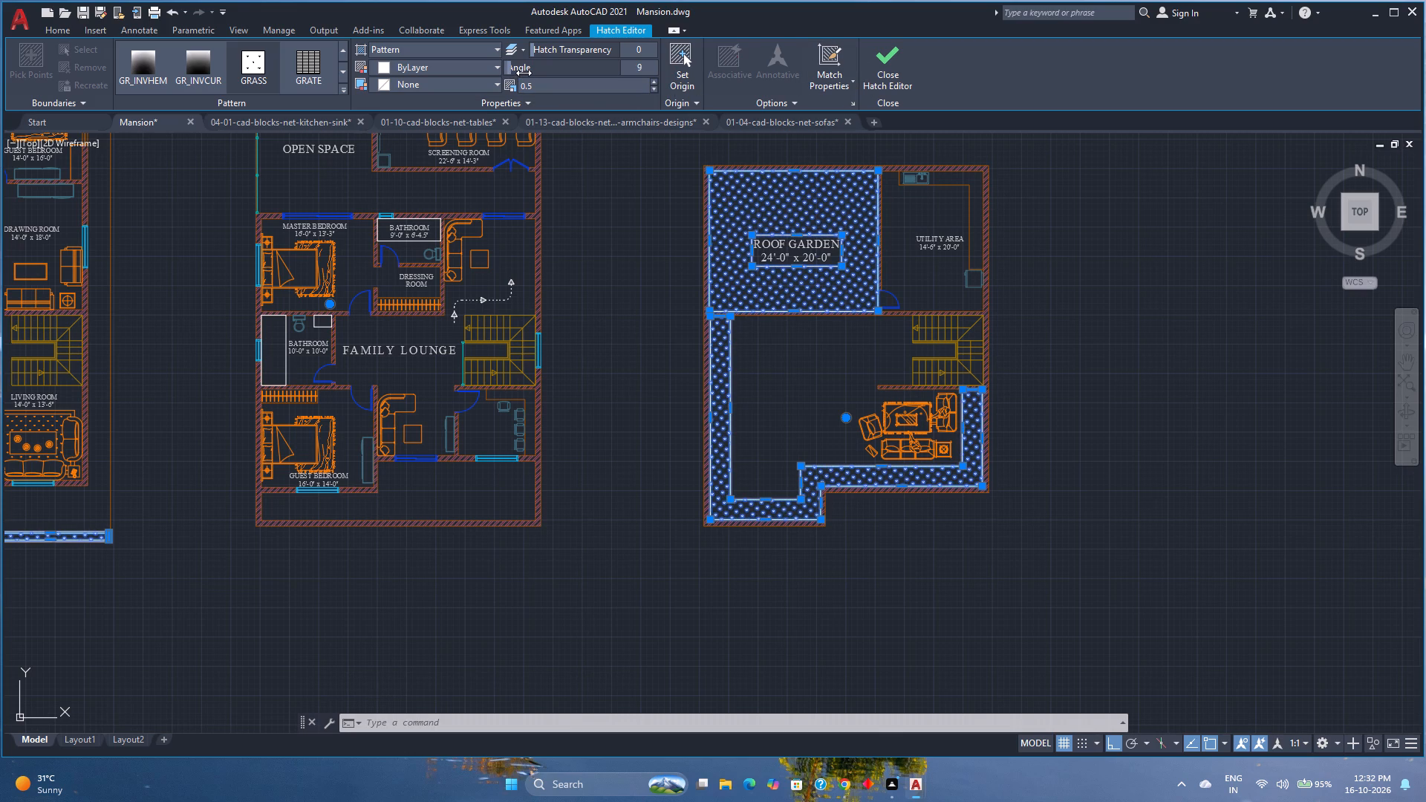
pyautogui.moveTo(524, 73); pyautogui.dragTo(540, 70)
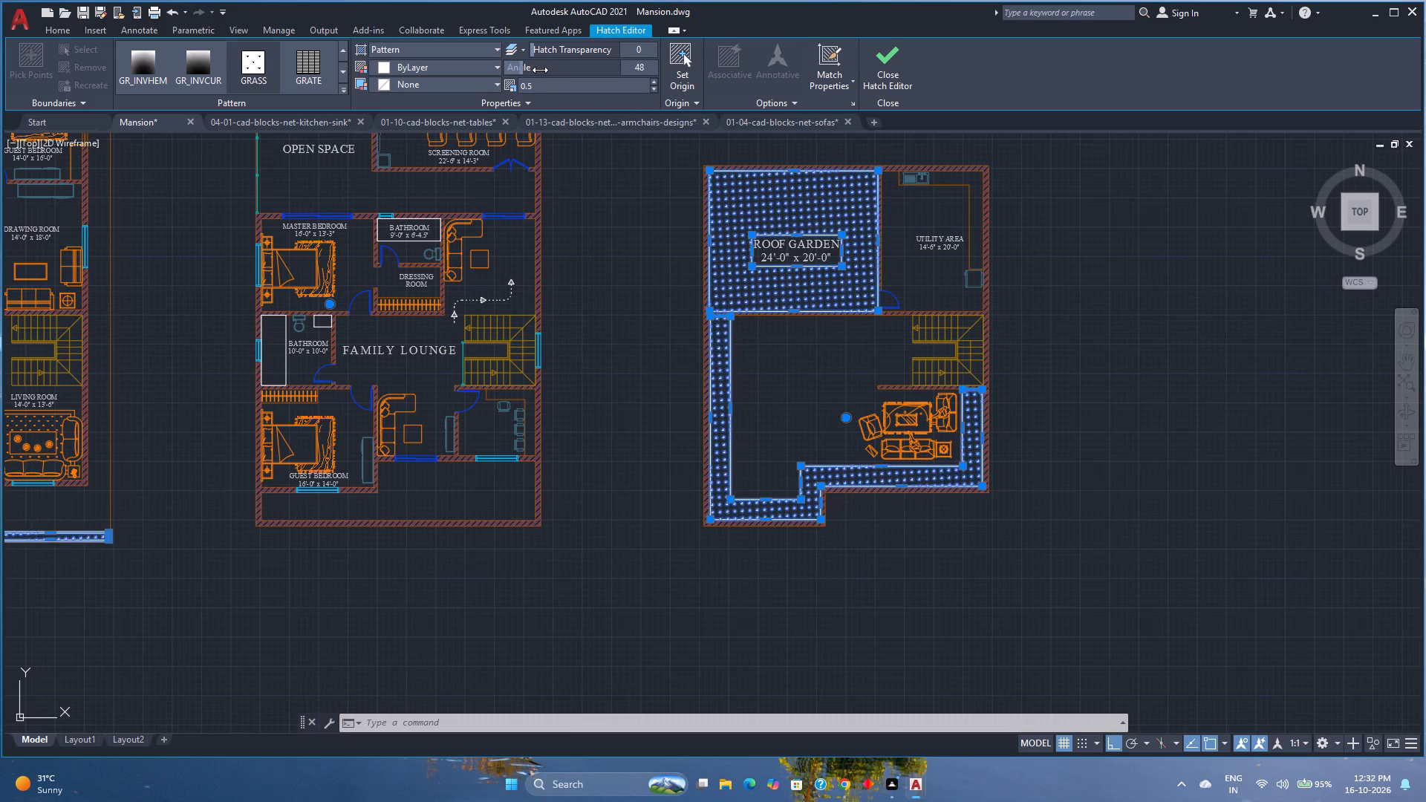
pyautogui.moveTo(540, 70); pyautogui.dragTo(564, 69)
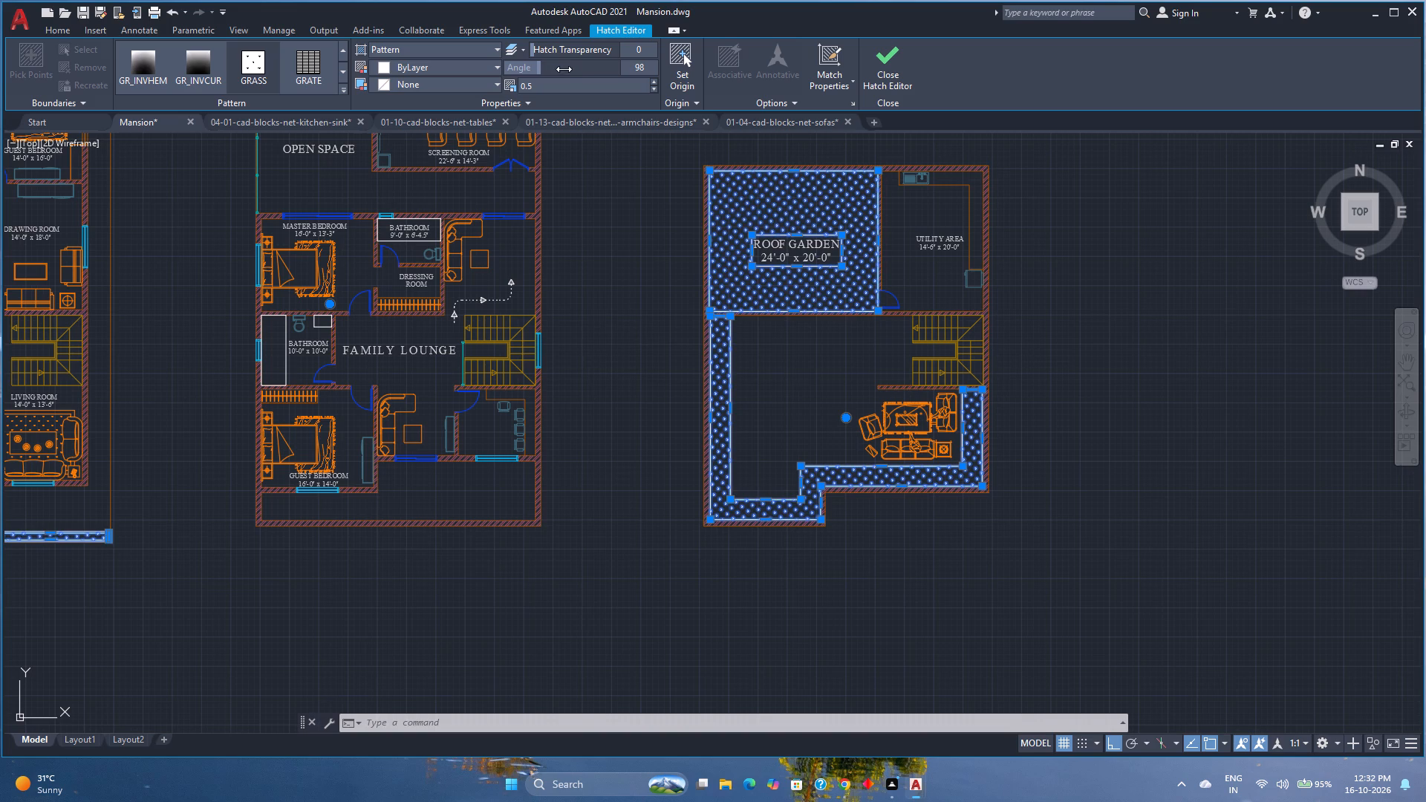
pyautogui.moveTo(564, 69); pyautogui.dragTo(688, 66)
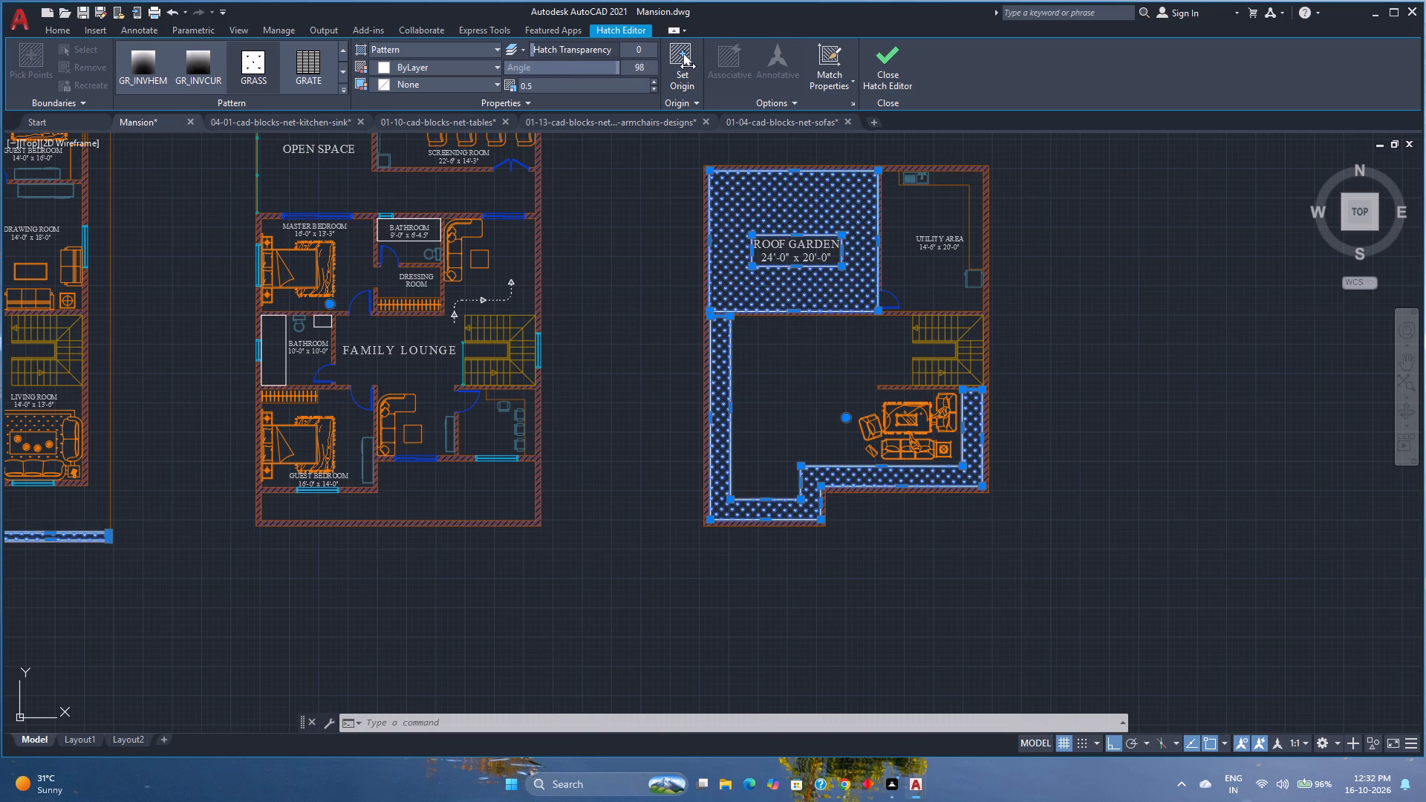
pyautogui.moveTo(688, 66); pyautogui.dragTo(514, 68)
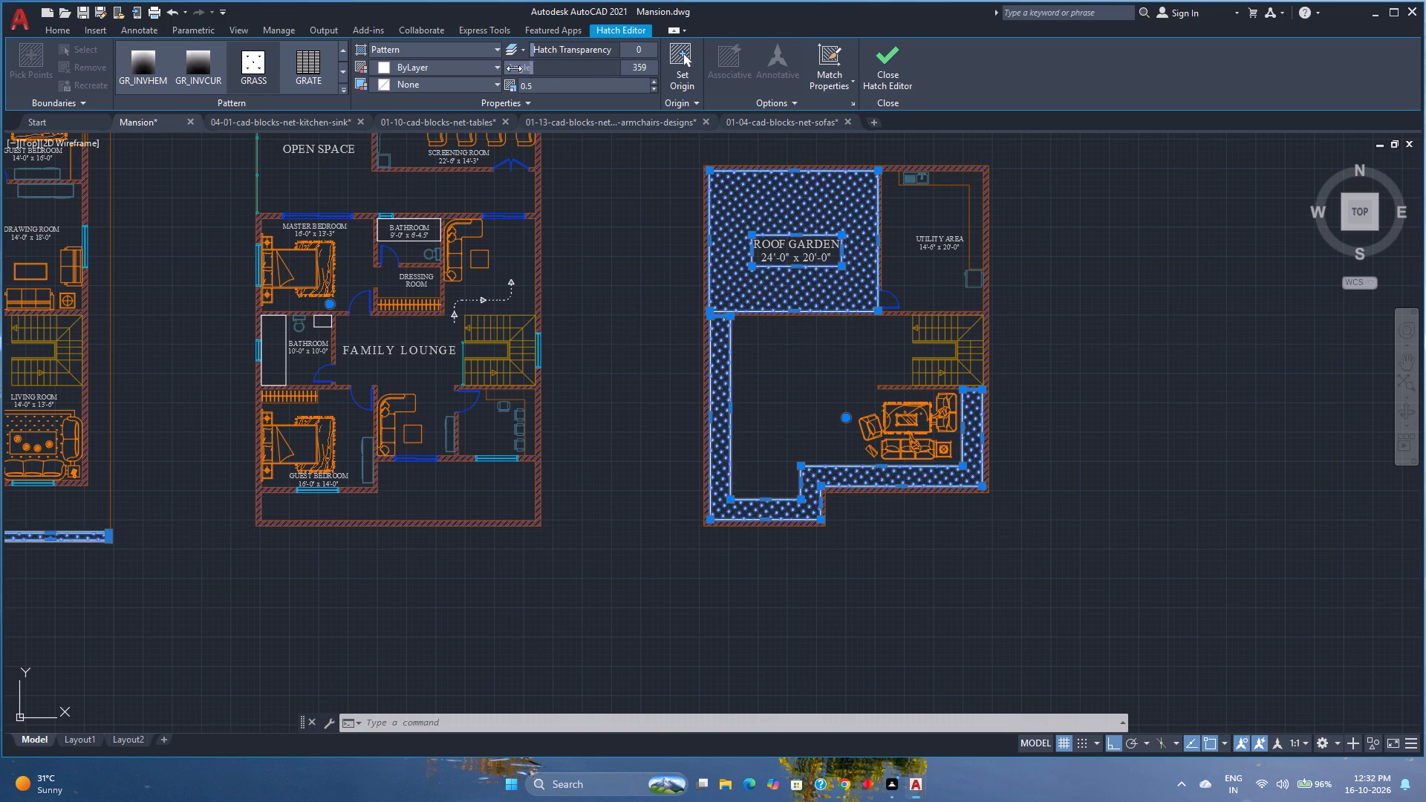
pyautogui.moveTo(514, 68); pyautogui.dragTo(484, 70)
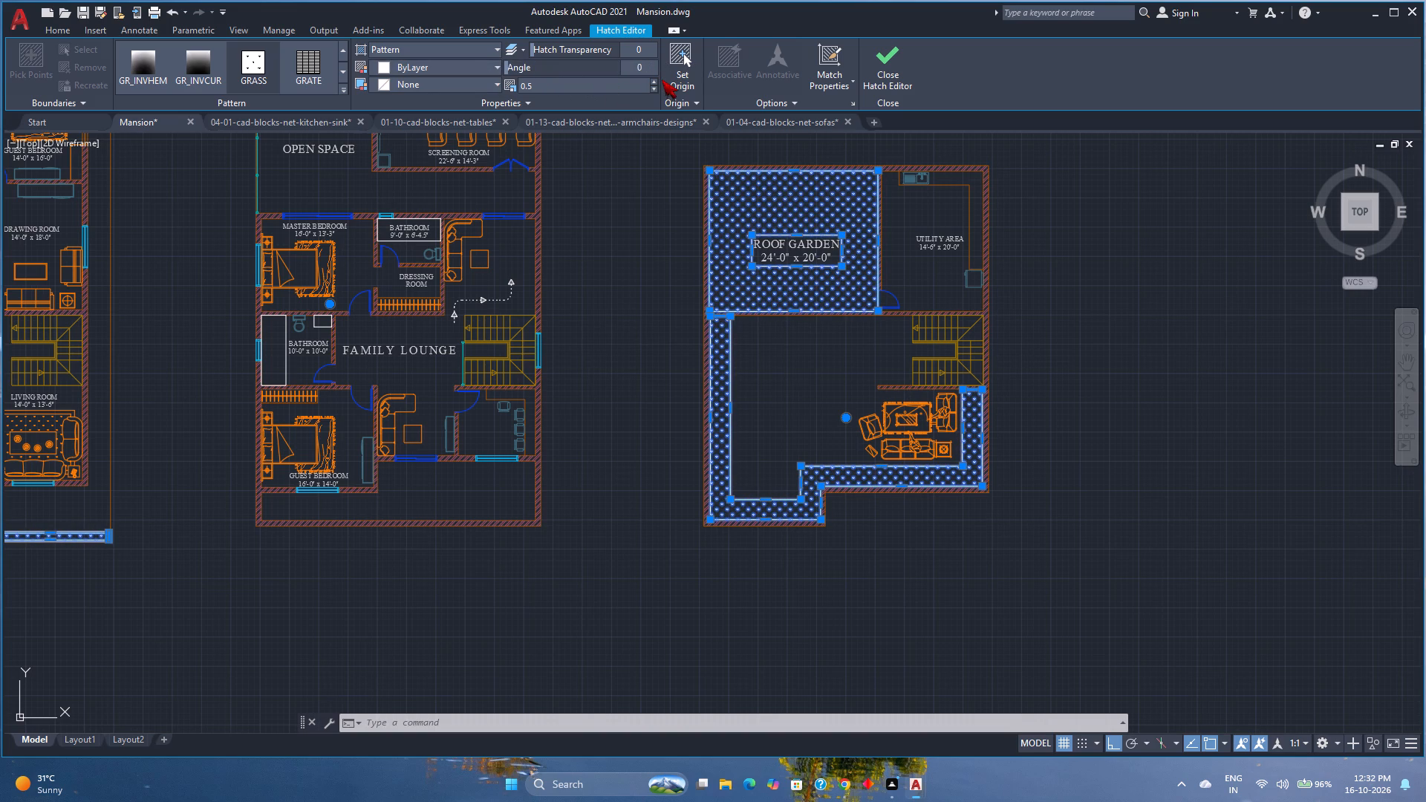
# Set the scale of the selected GRASS hatches to 0.7, and refine it to 0.65.
pyautogui.tripleClick(655, 82)
pyautogui.doubleClick(610, 90)
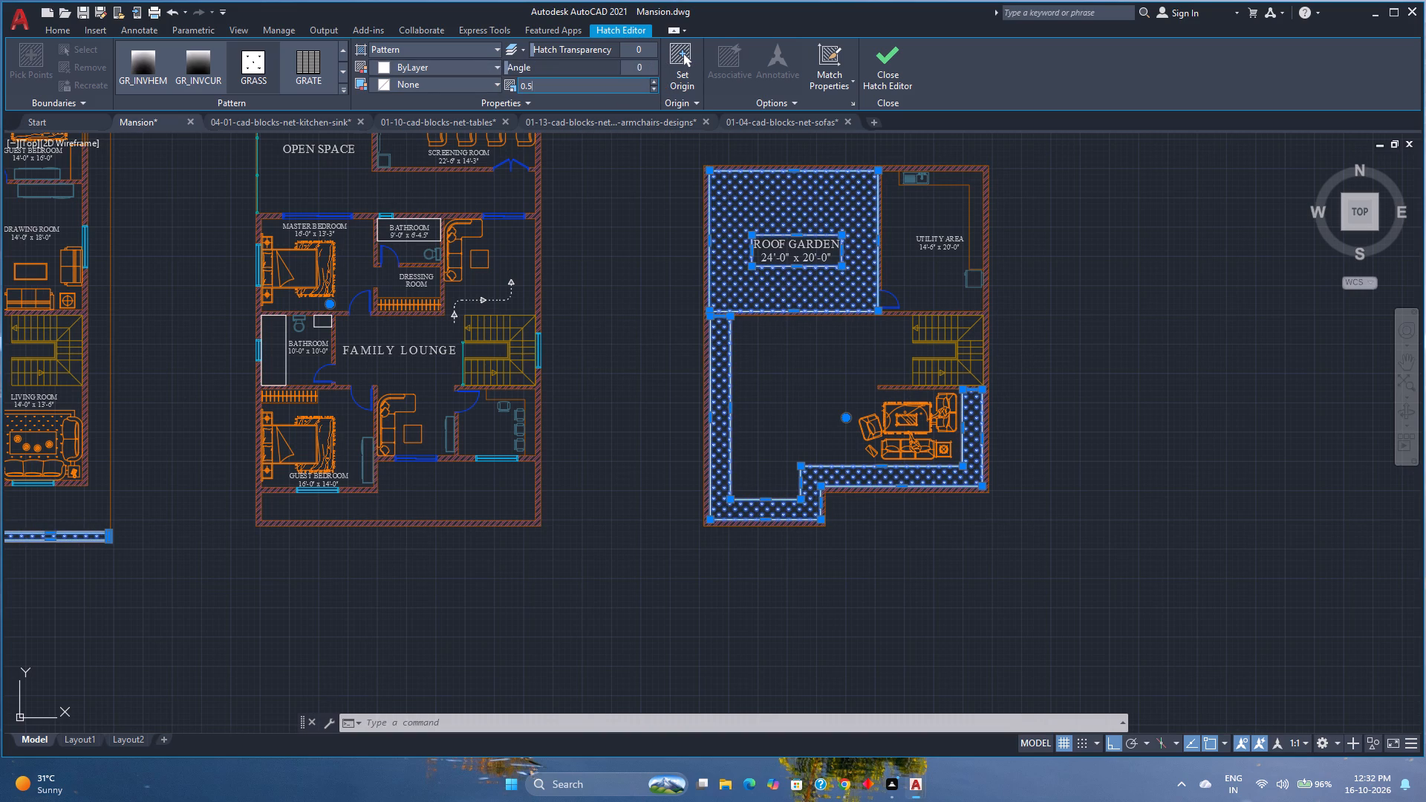
pyautogui.write('0.7')
pyautogui.press('Return')
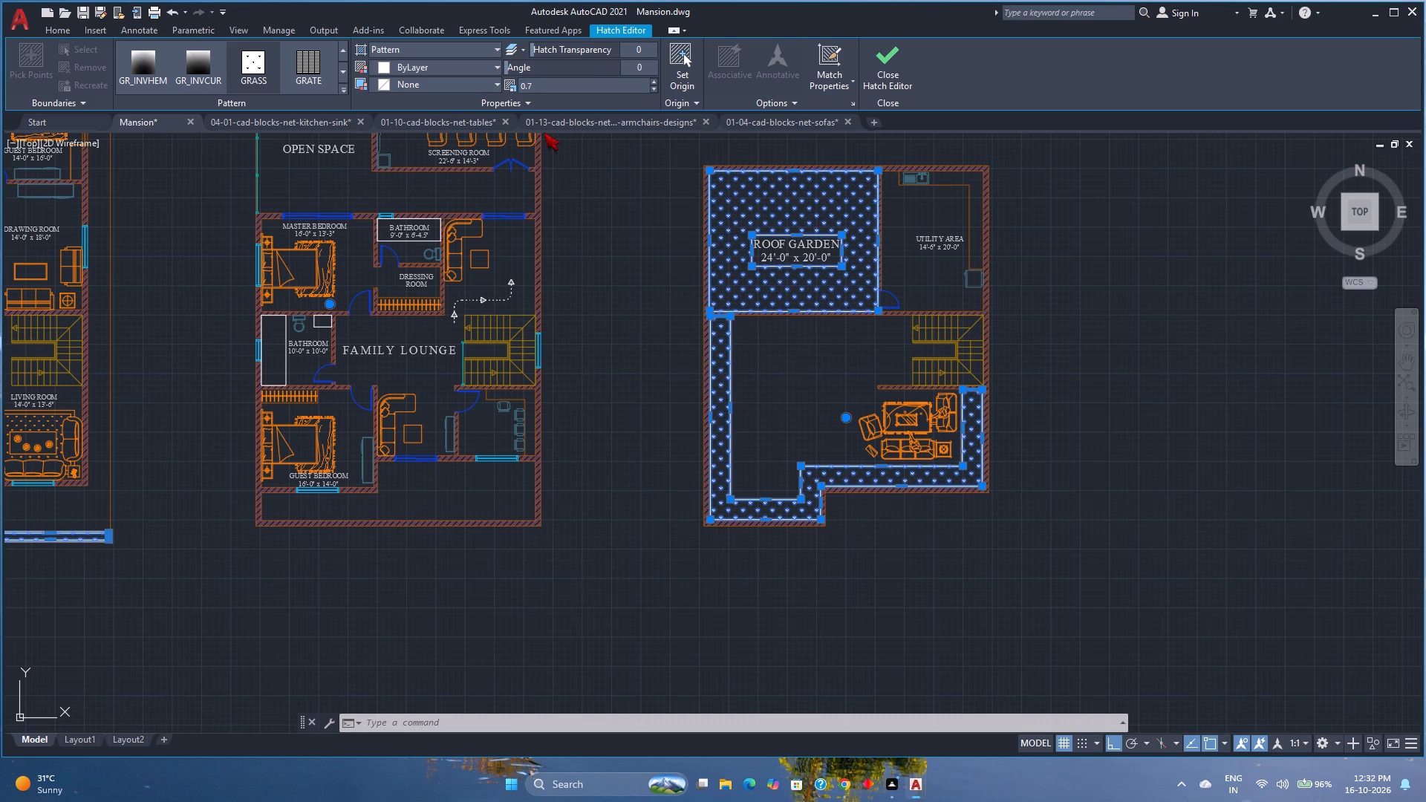
pyautogui.doubleClick(604, 87)
pyautogui.write('0.65')
pyautogui.press('Return')
# Move the selected GRASS hatches to the Greenary layer and clear the selection.
pyautogui.click(53, 32)
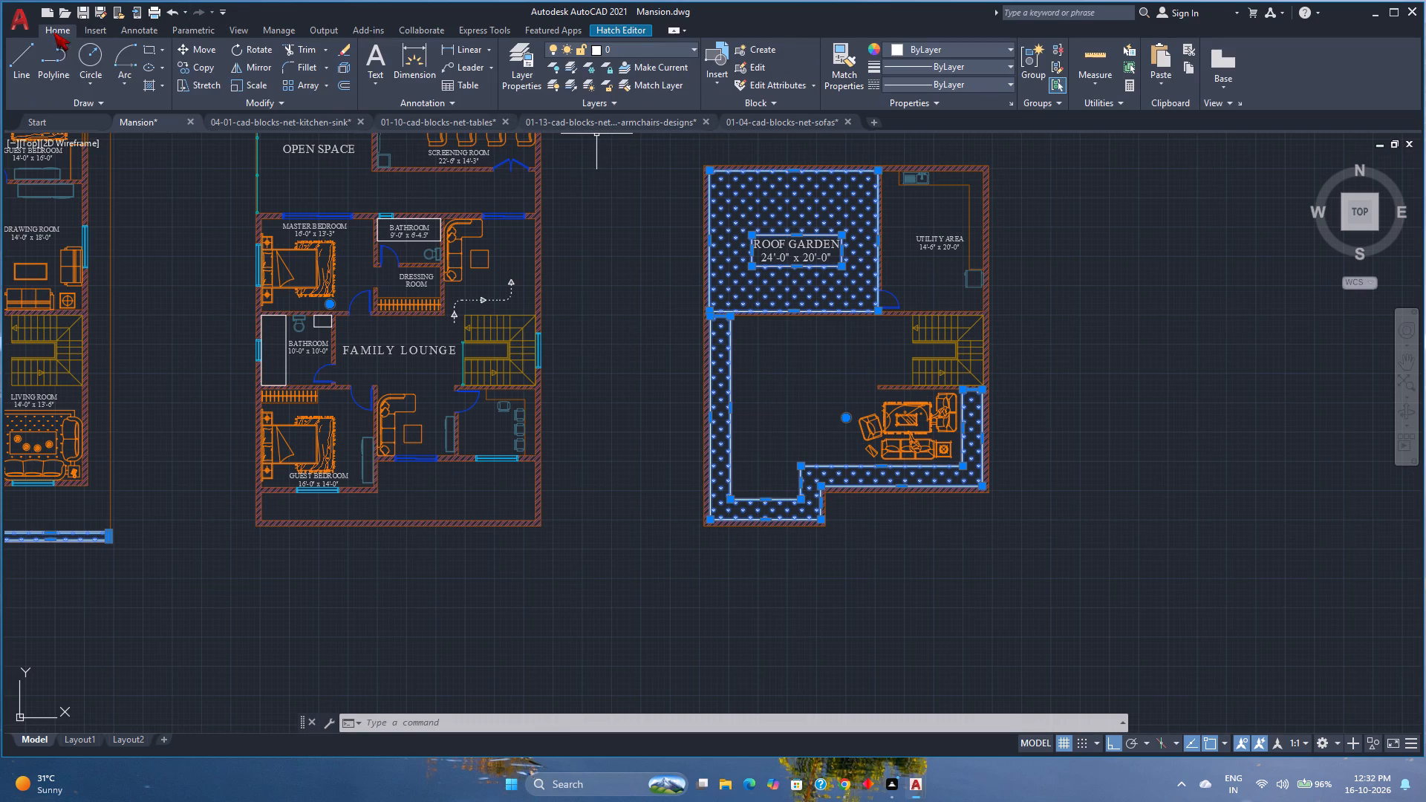
pyautogui.click(682, 45)
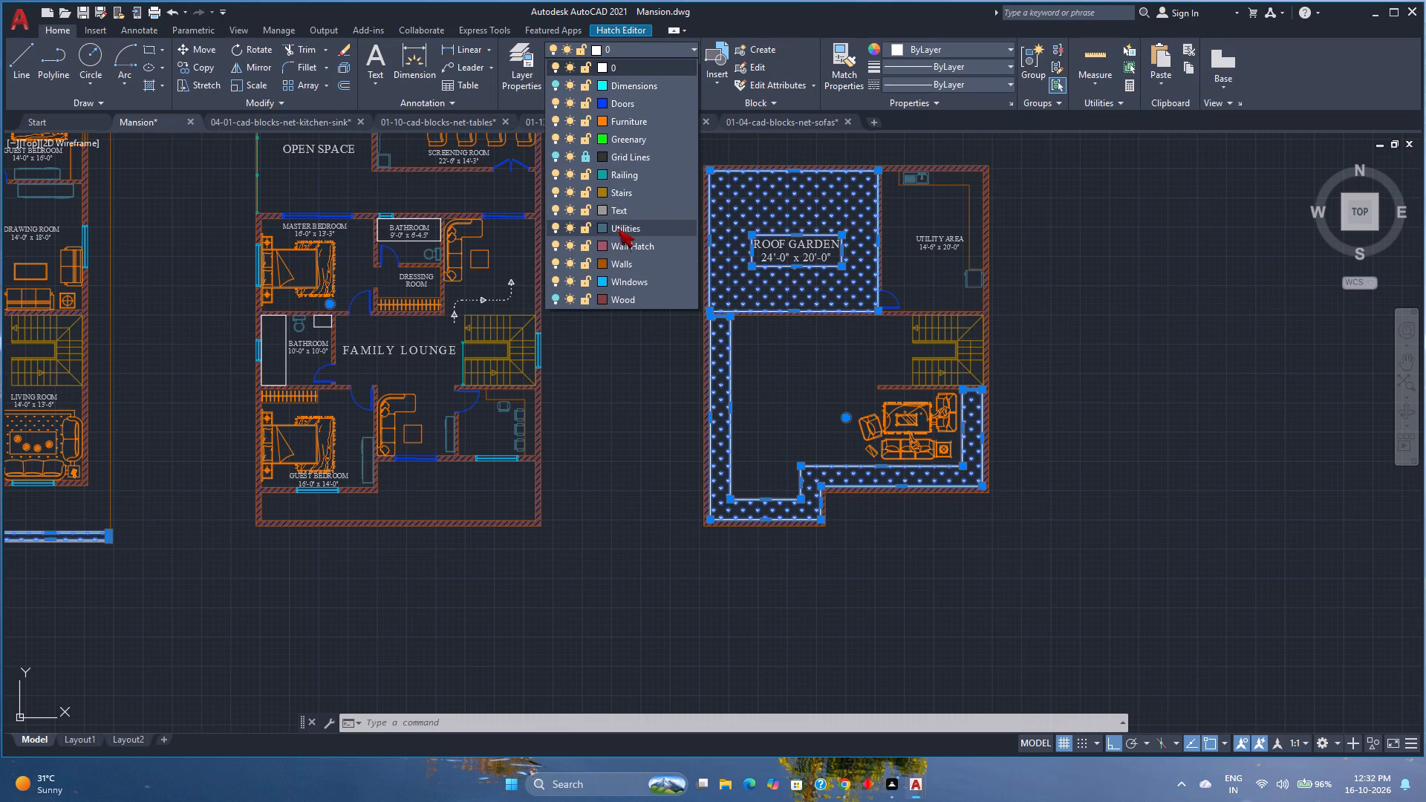
pyautogui.click(611, 139)
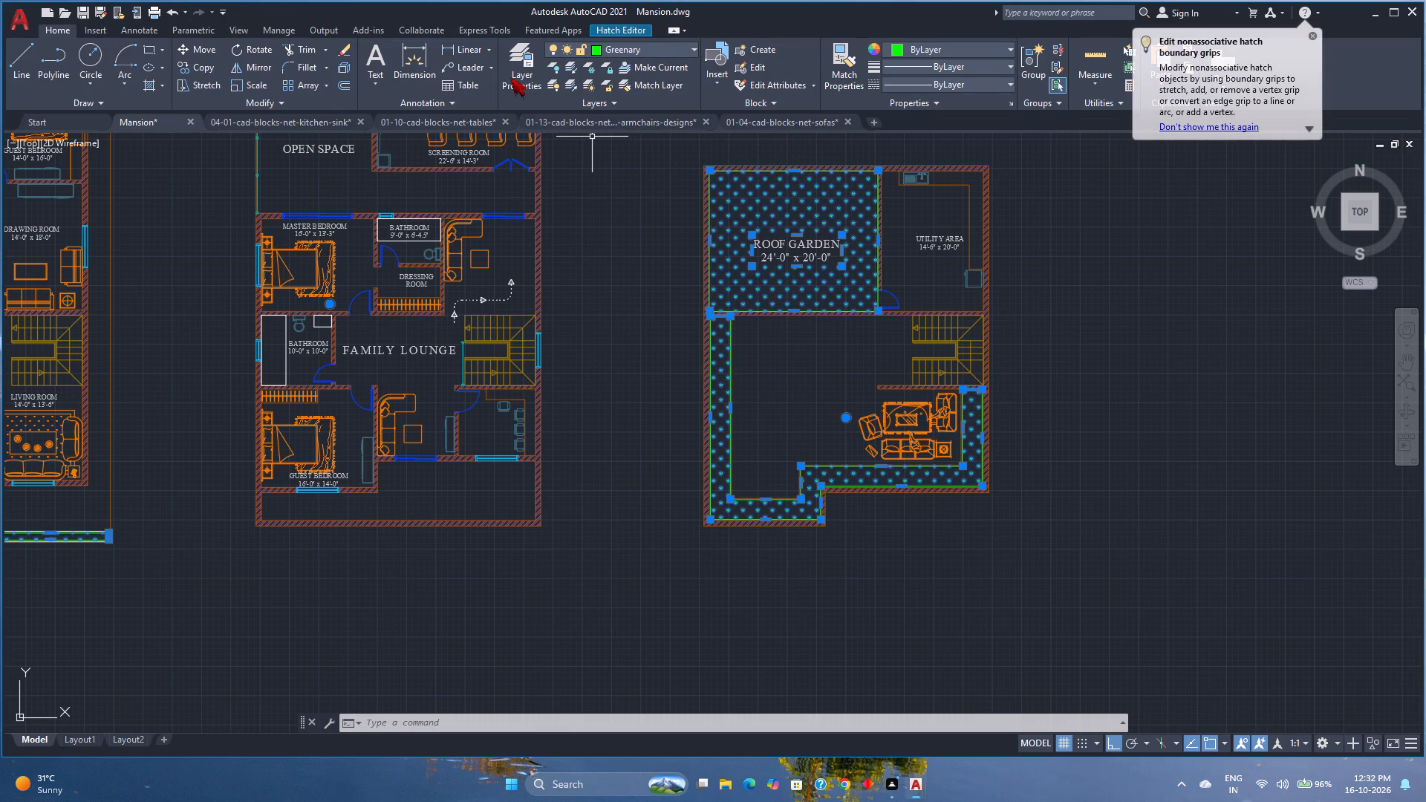
pyautogui.press('Escape')
# Change the Wood layer's colour to index 25, trying indexes 13, 233 and 11 first.
pyautogui.moveTo(635, 288); pyautogui.dragTo(637, 290, button='middle')
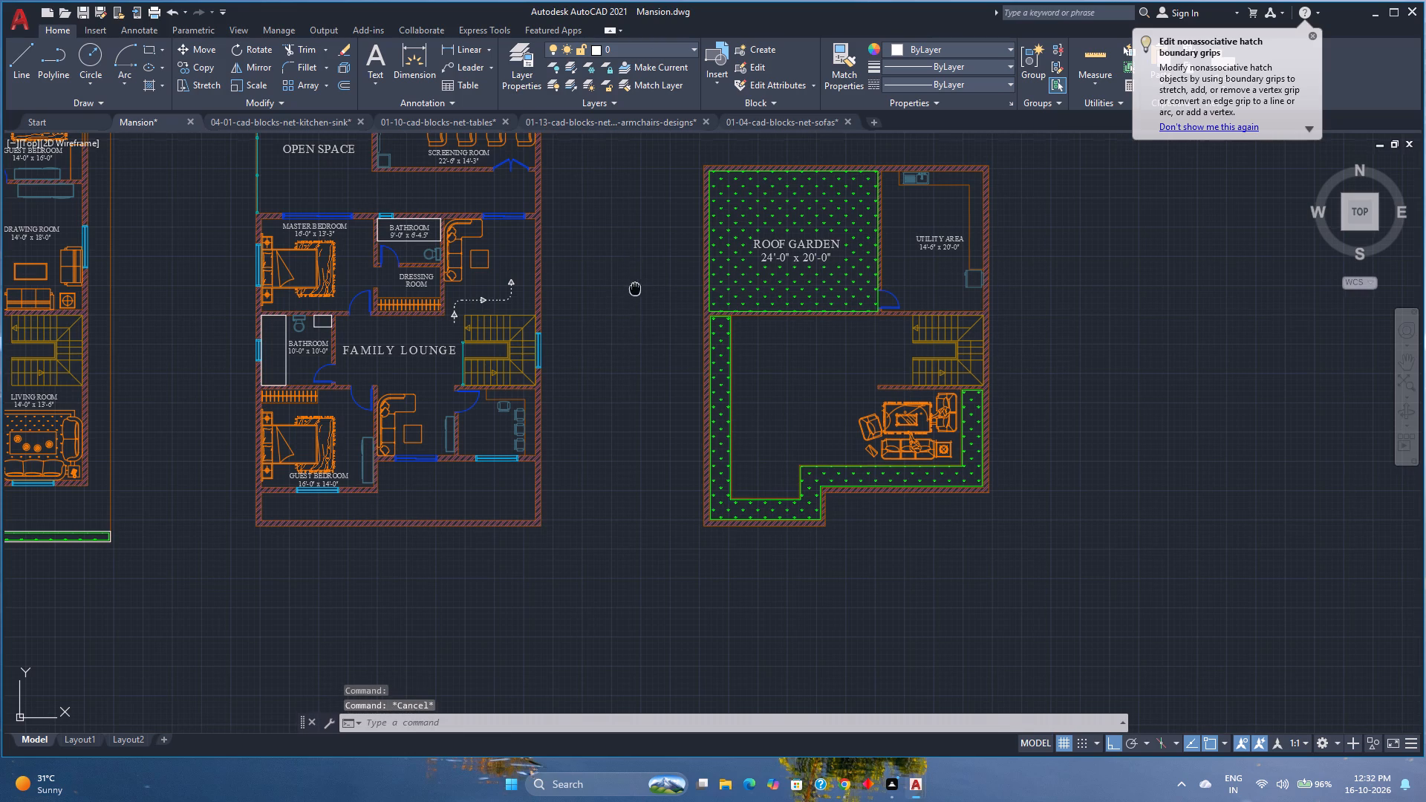
pyautogui.moveTo(637, 290); pyautogui.dragTo(677, 316, button='middle')
pyautogui.scroll(-1, 677, 316)
pyautogui.click(632, 53)
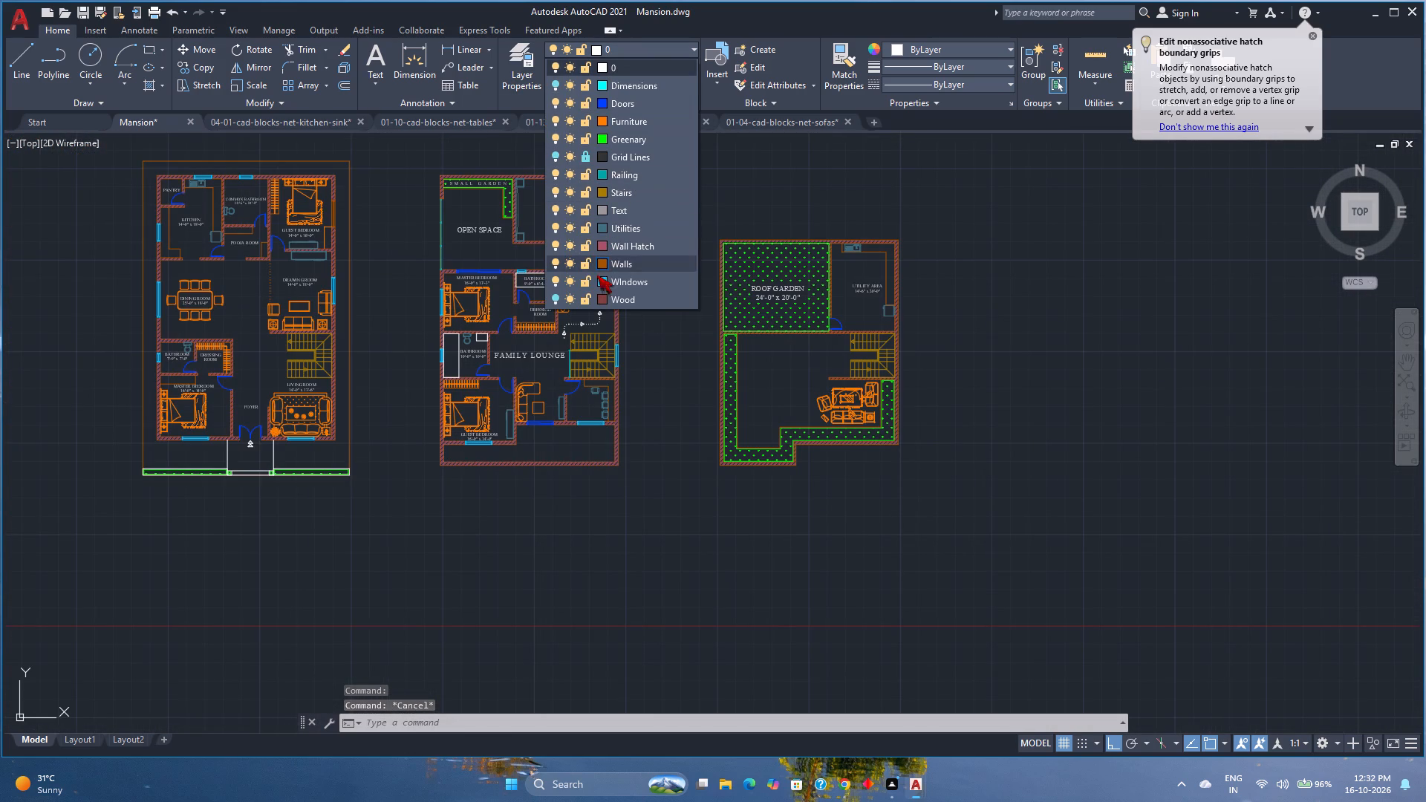
pyautogui.click(602, 303)
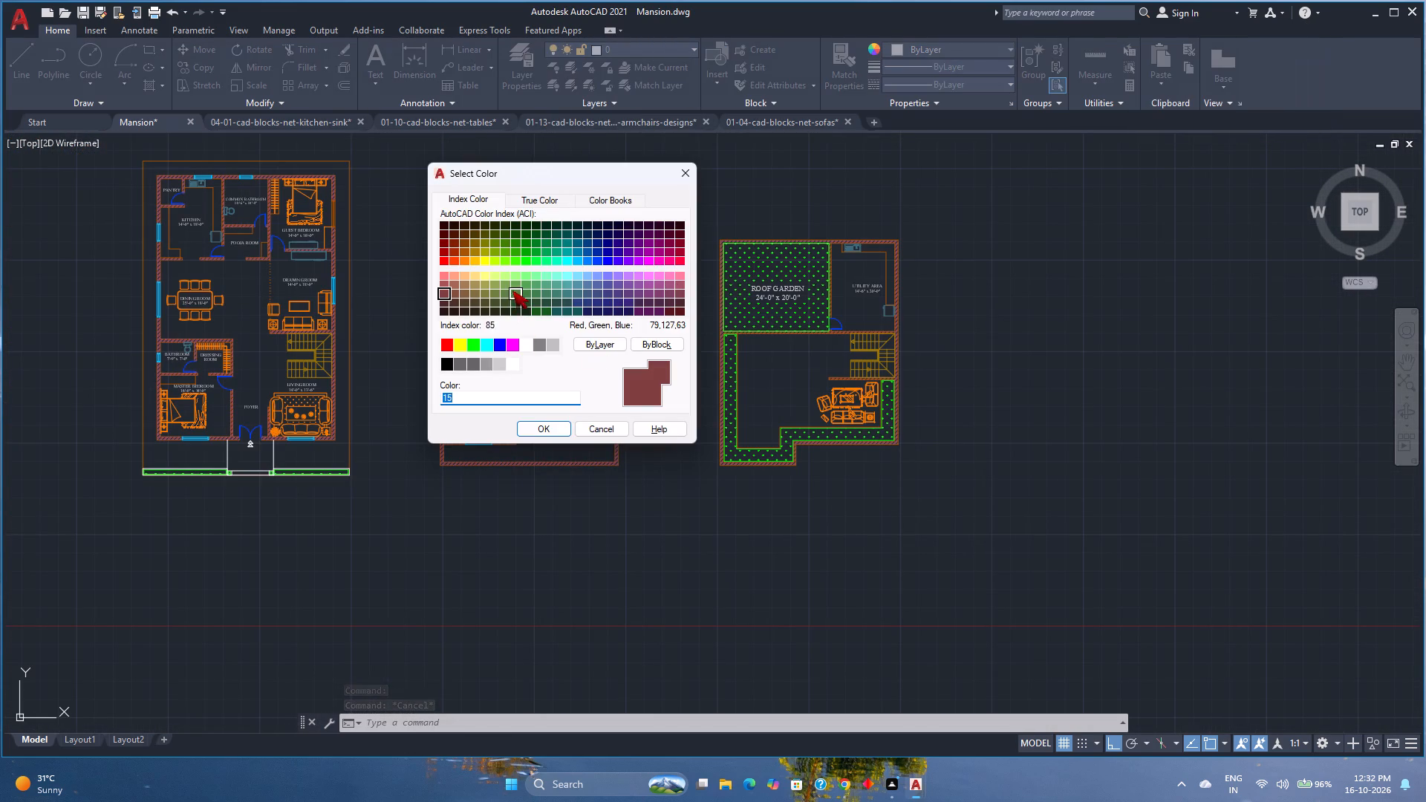
pyautogui.click(442, 287)
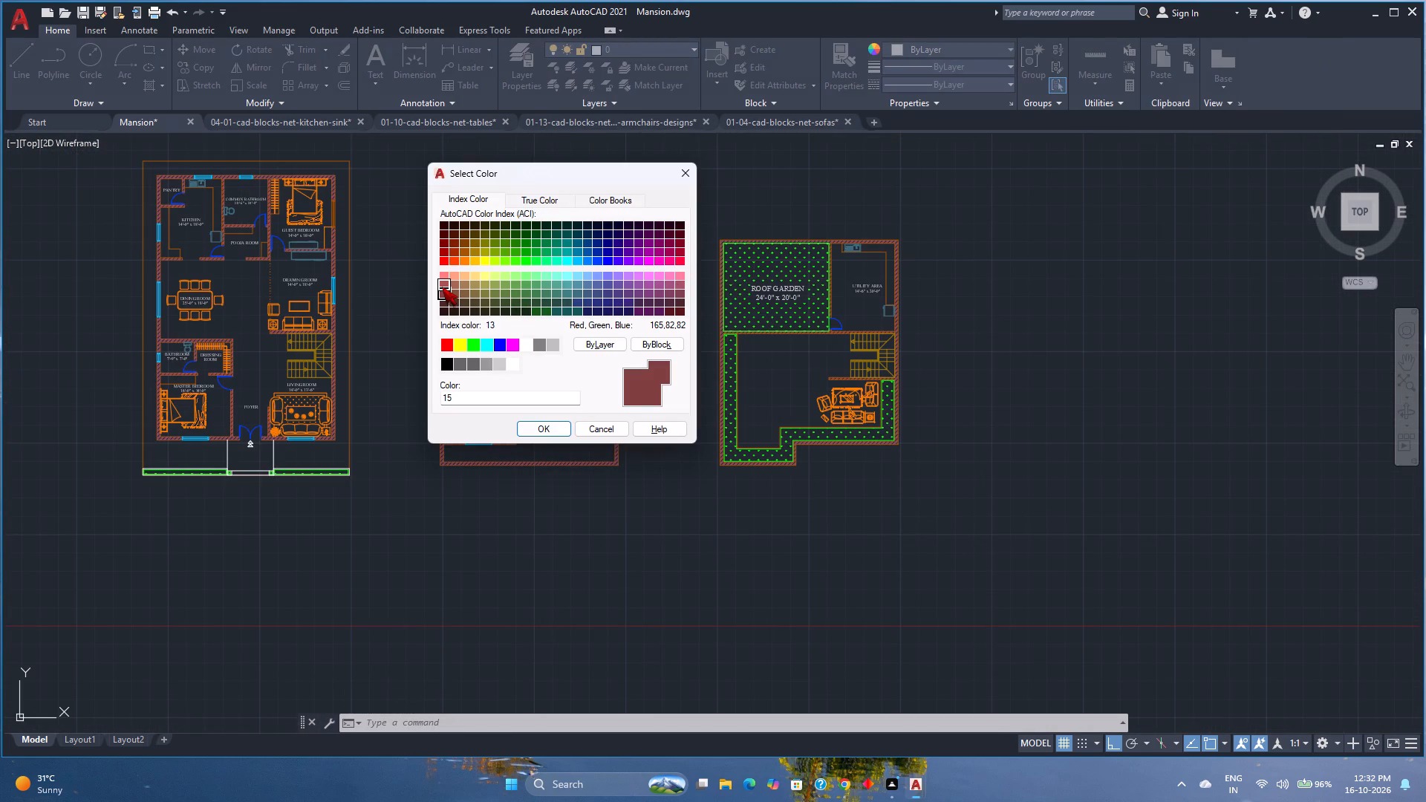
pyautogui.scroll(4, 442, 287)
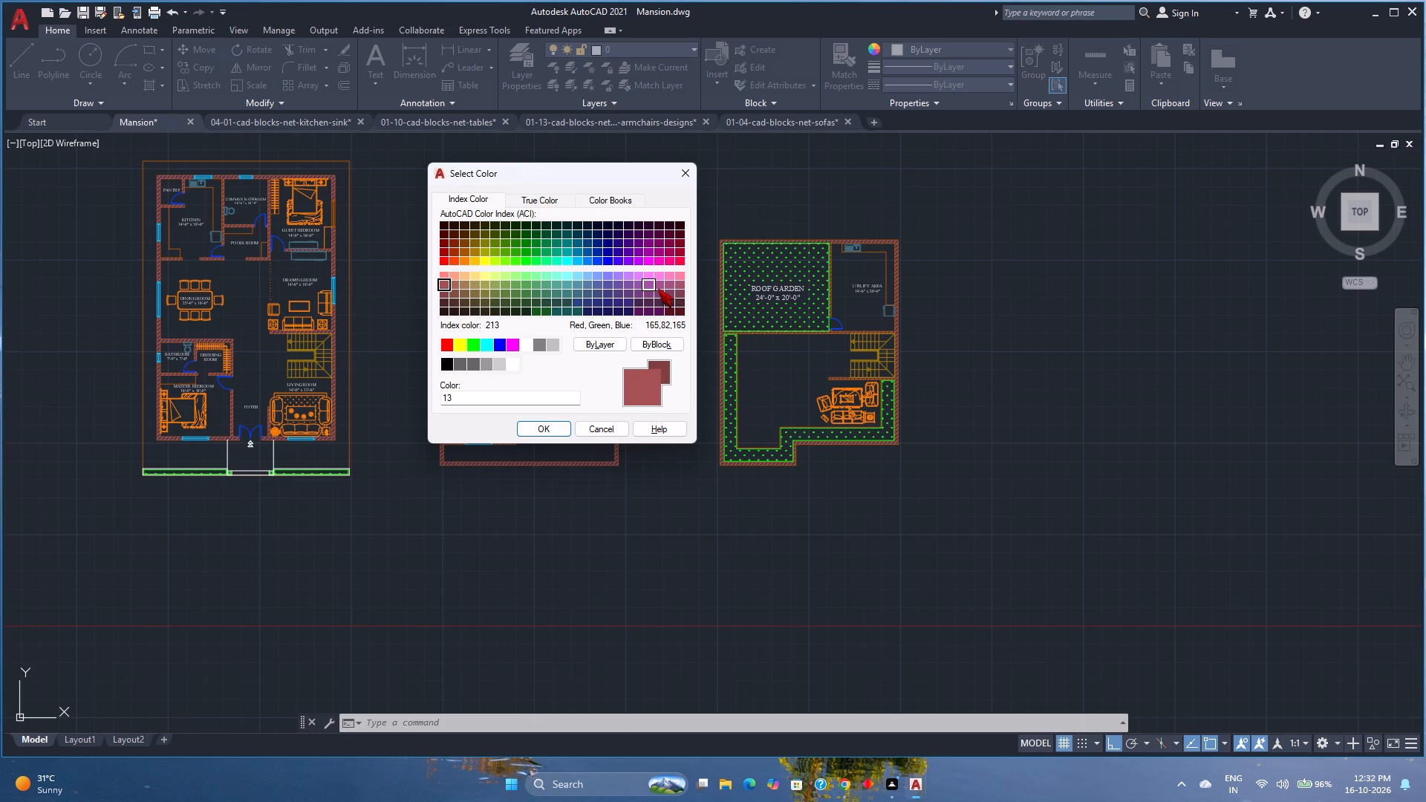
pyautogui.click(665, 285)
pyautogui.click(671, 285)
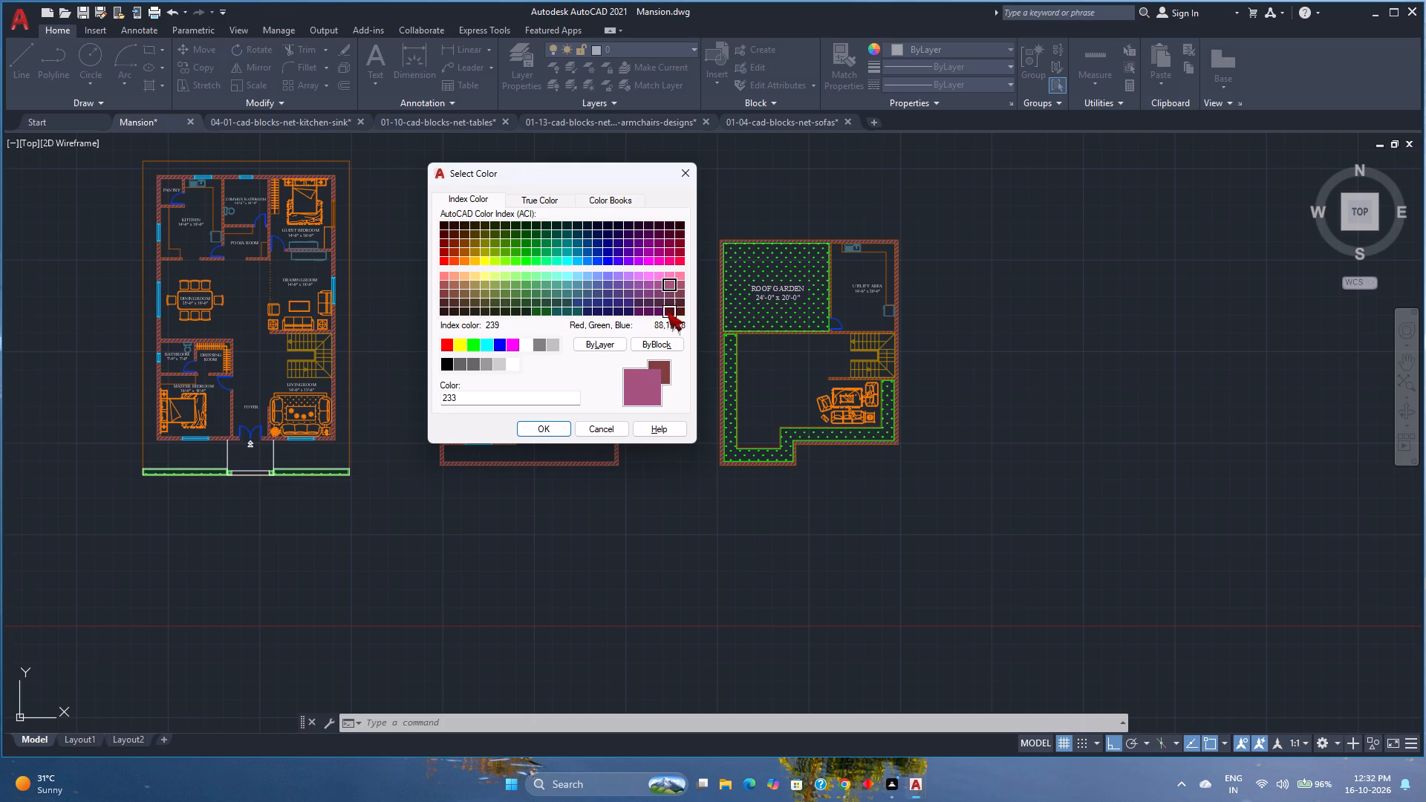
pyautogui.click(444, 278)
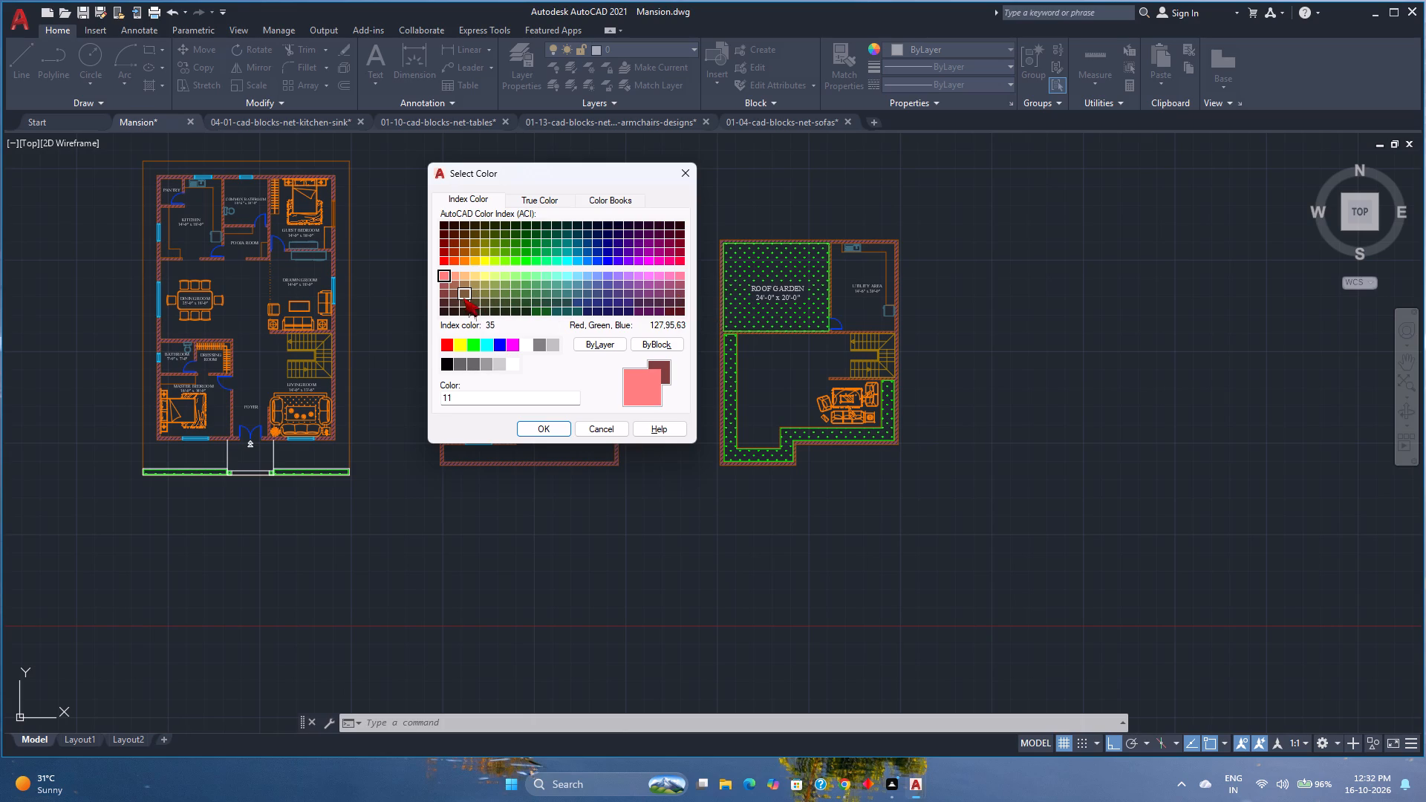
pyautogui.click(458, 293)
pyautogui.click(530, 427)
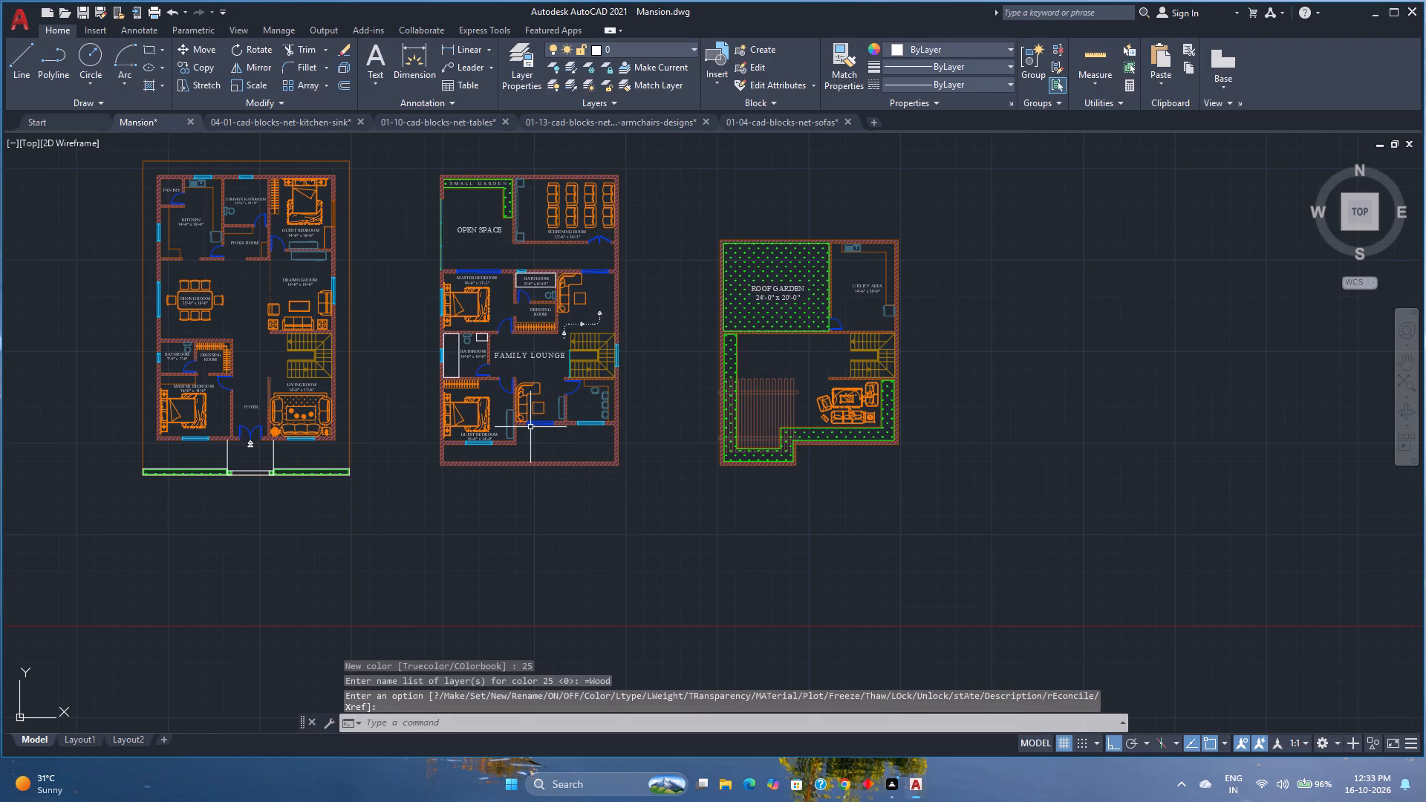
pyautogui.click(619, 55)
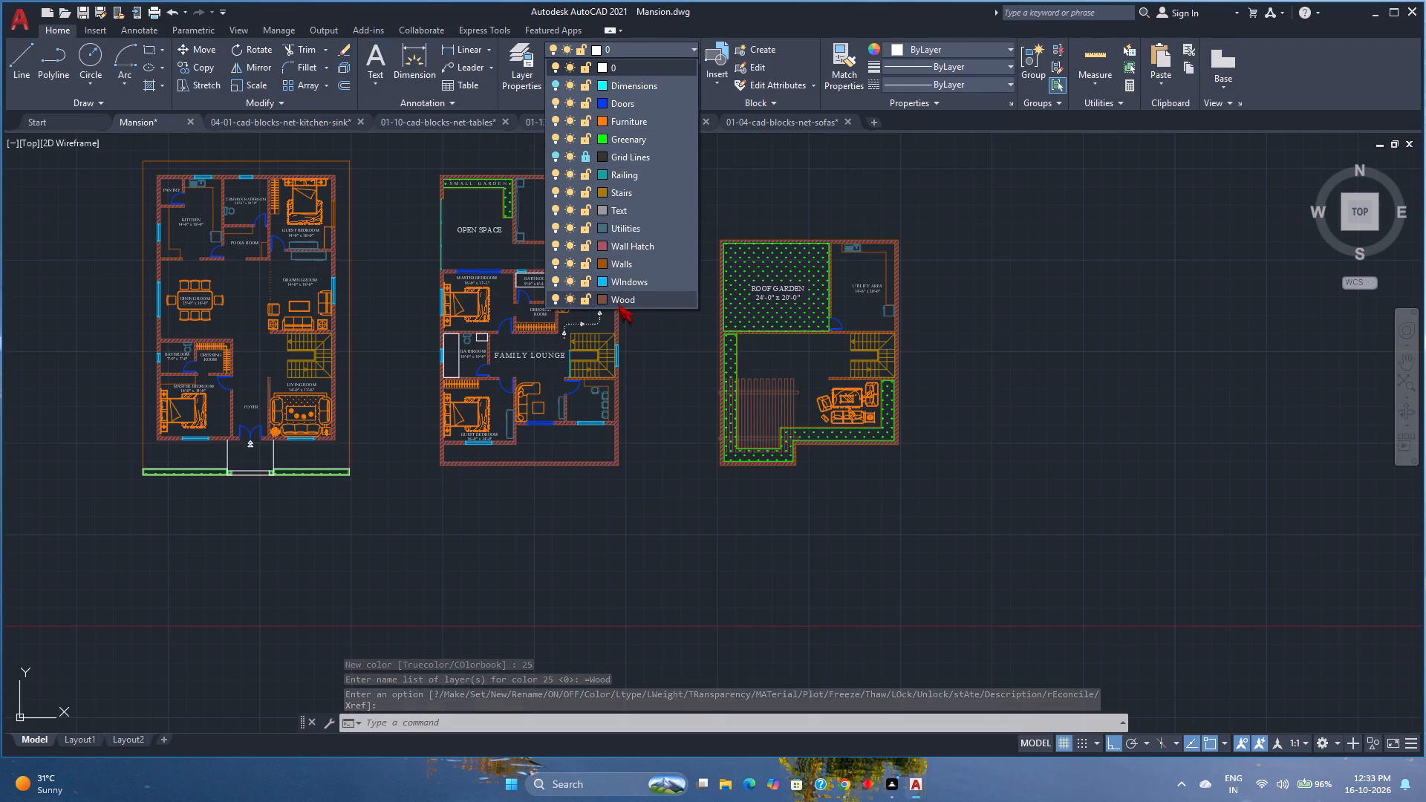
pyautogui.press('Escape')
# Save the drawing.
pyautogui.scroll(5, 750, 470)
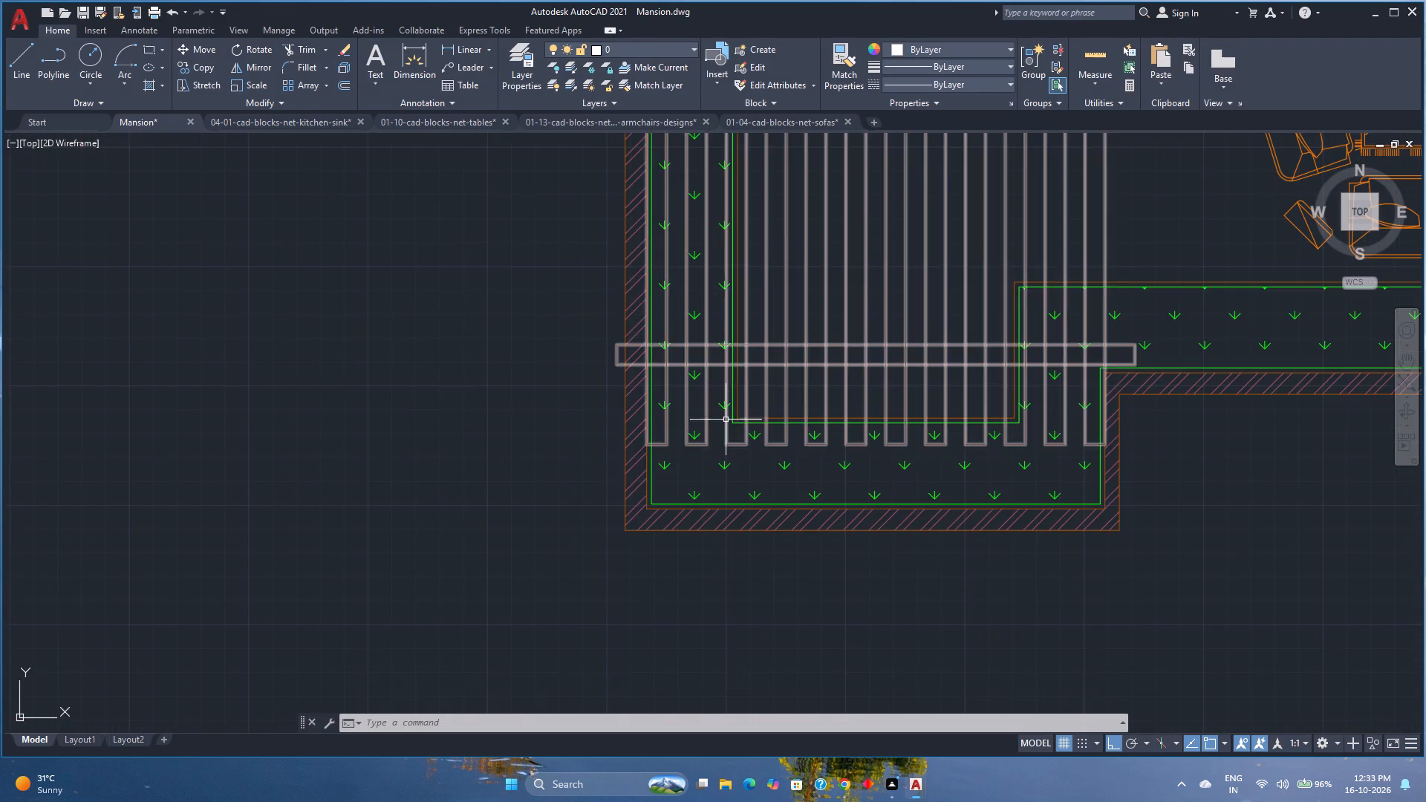
pyautogui.scroll(-3, 723, 394)
pyautogui.moveTo(634, 392); pyautogui.dragTo(731, 480, button='middle')
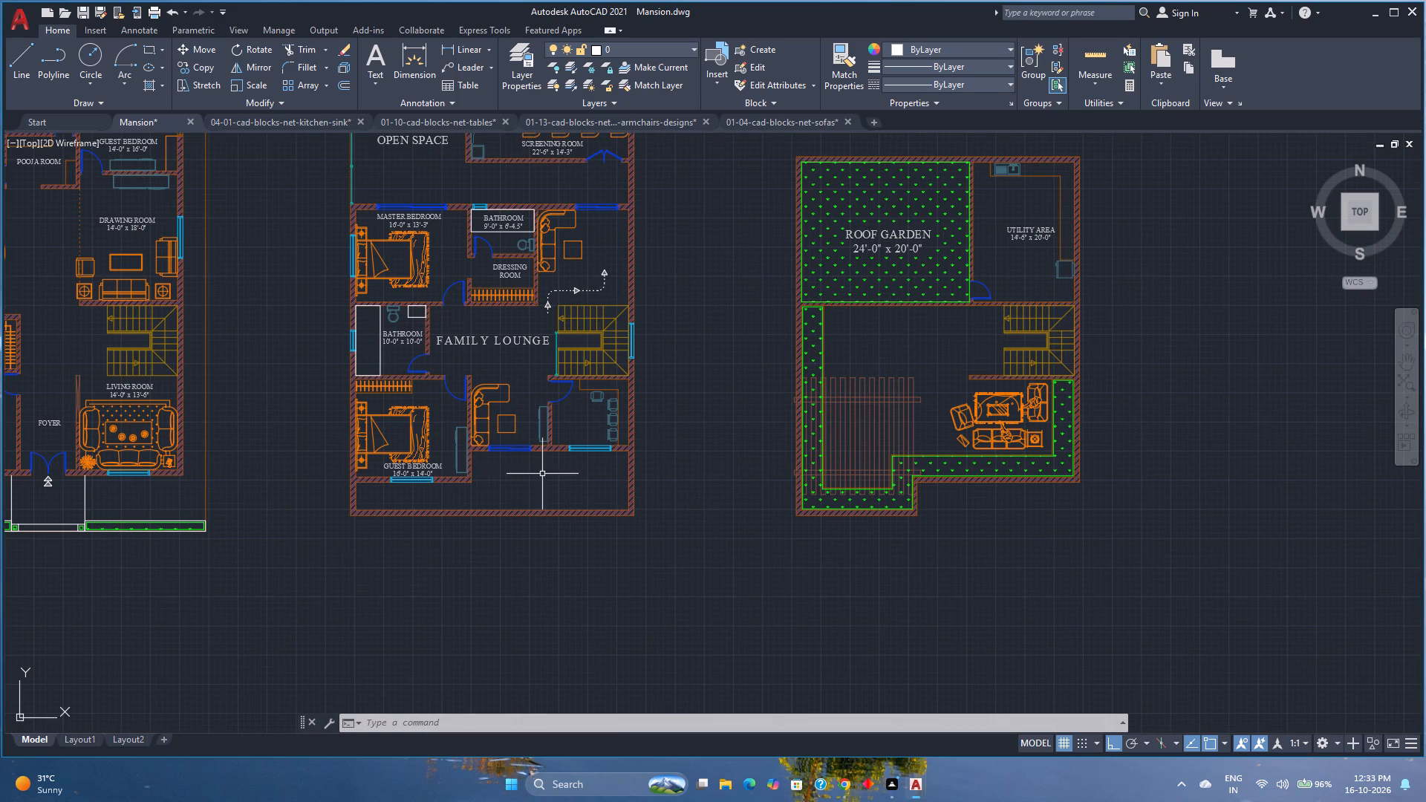
pyautogui.moveTo(515, 479); pyautogui.dragTo(625, 536, button='middle')
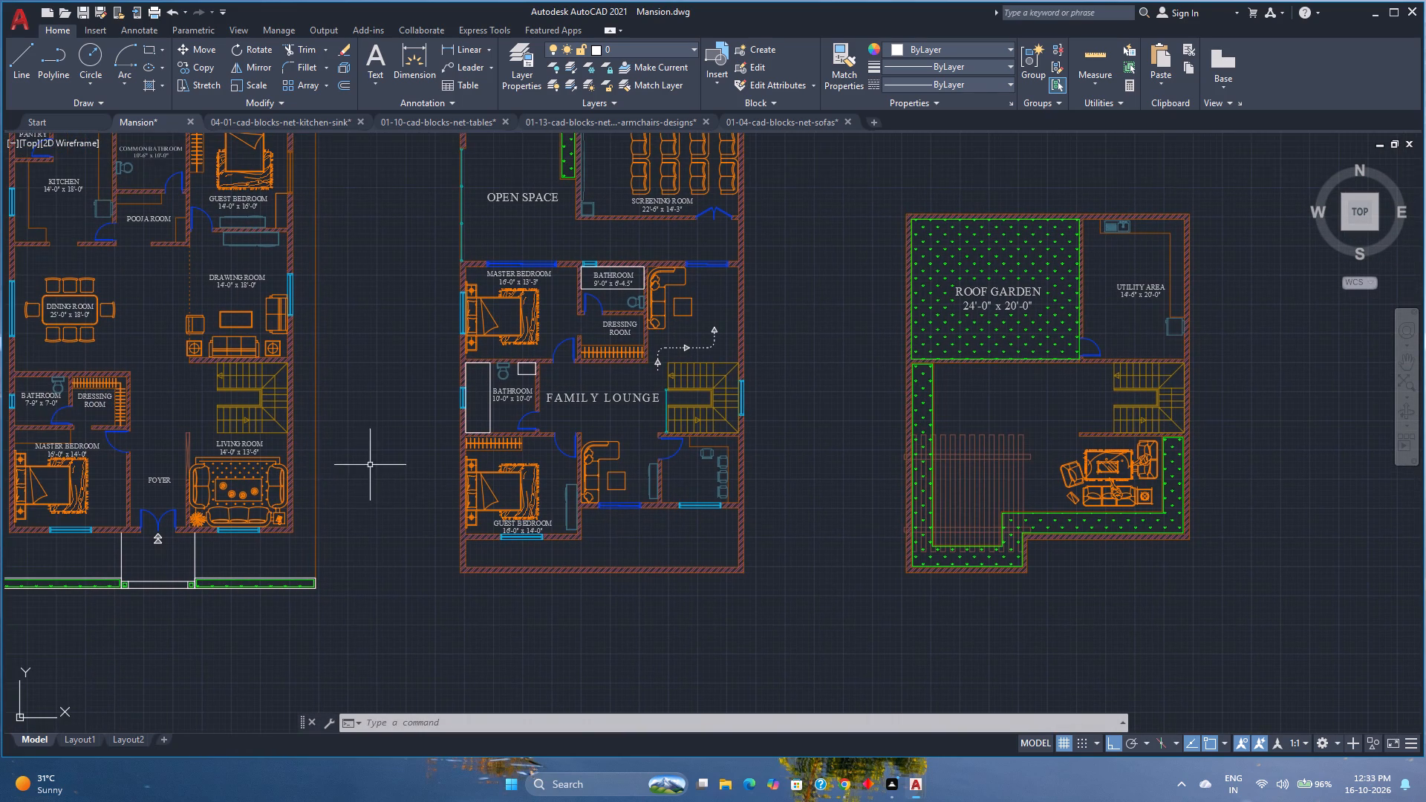
pyautogui.moveTo(370, 465); pyautogui.dragTo(437, 474, button='middle')
pyautogui.middleClick(437, 475)
pyautogui.hotkey('ctrl', 's')
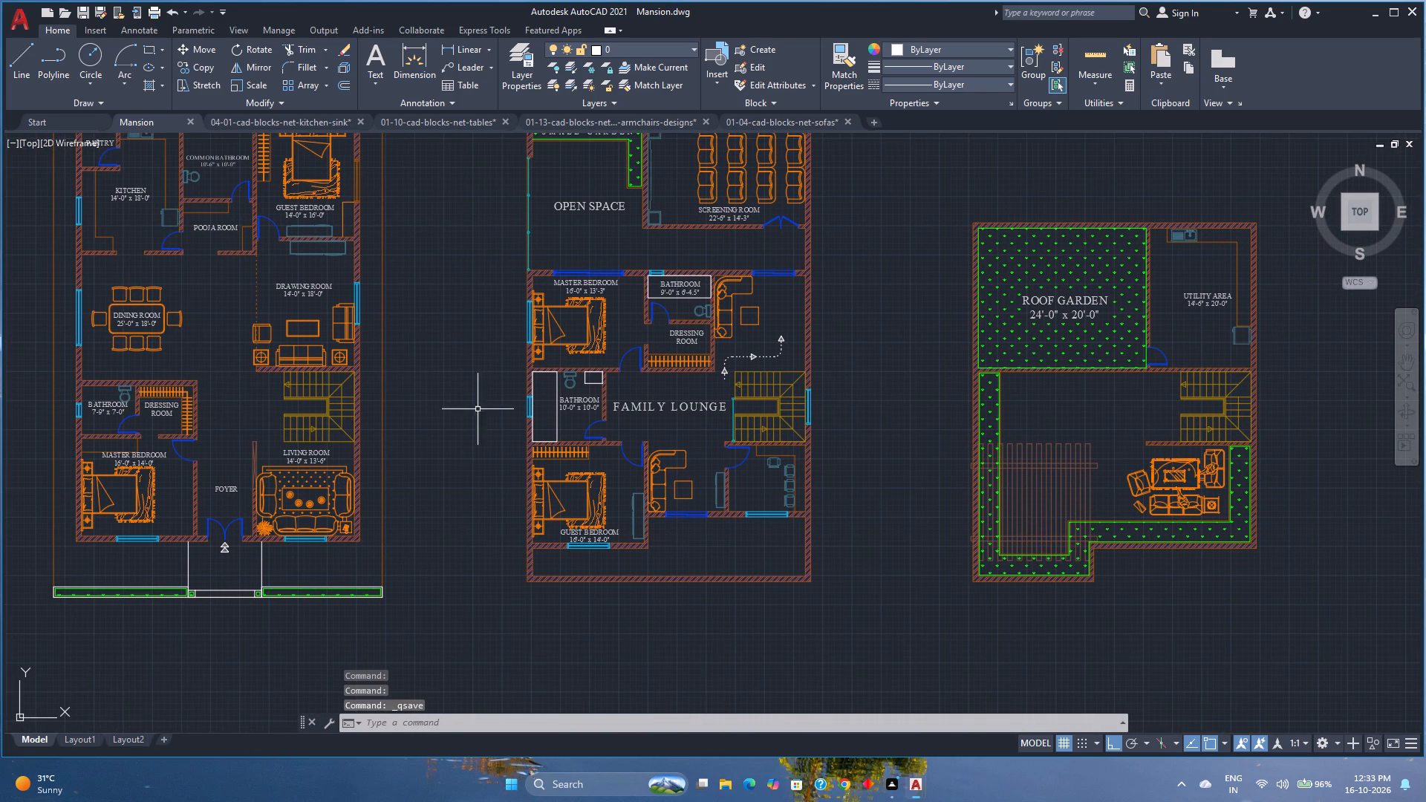
# Change the Walls layer's colour to index 31, trying indexes 30 and 20 first.
pyautogui.scroll(2, 509, 365)
pyautogui.moveTo(509, 365); pyautogui.dragTo(559, 441, button='middle')
pyautogui.middleClick(559, 441)
pyautogui.scroll(-2, 547, 425)
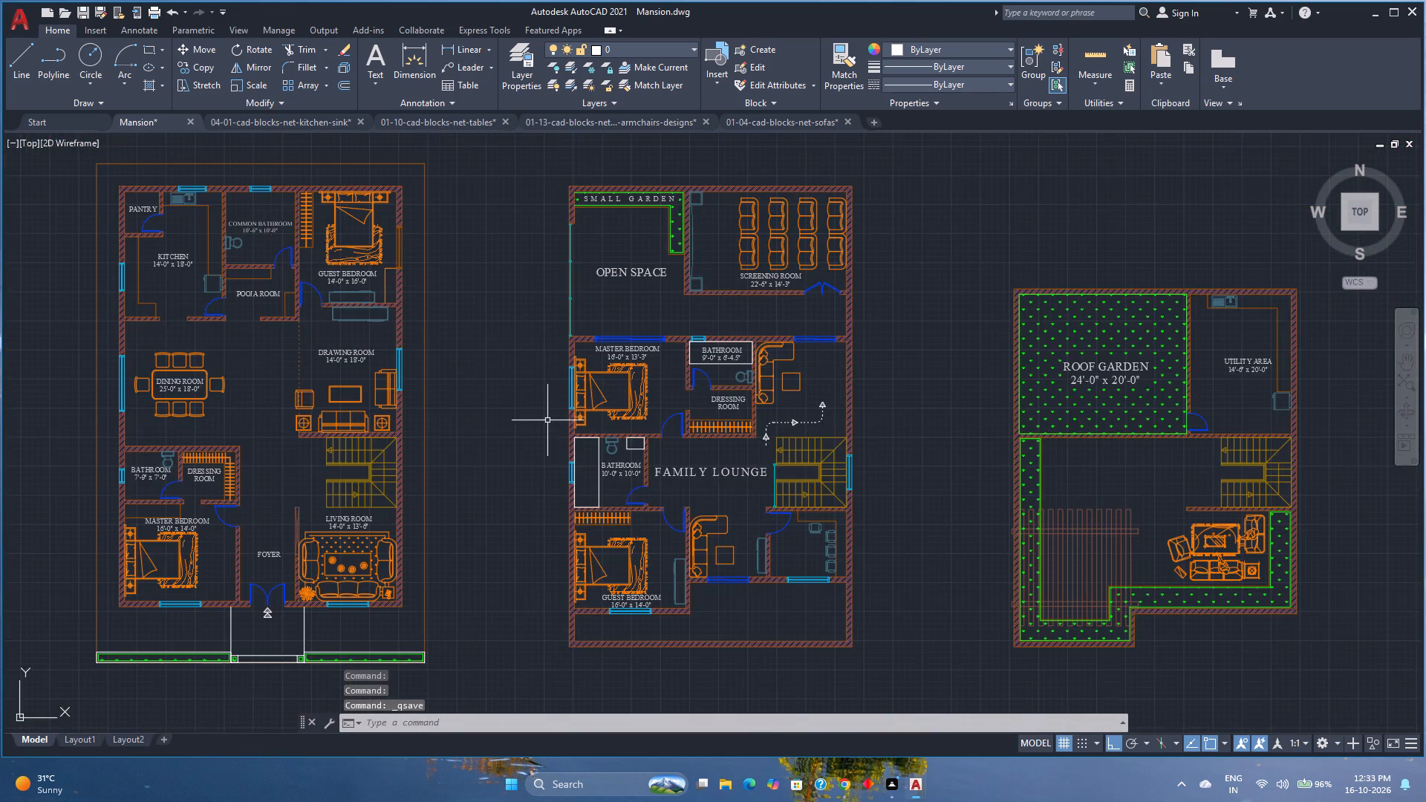
pyautogui.scroll(-1, 547, 419)
pyautogui.scroll(1, 547, 414)
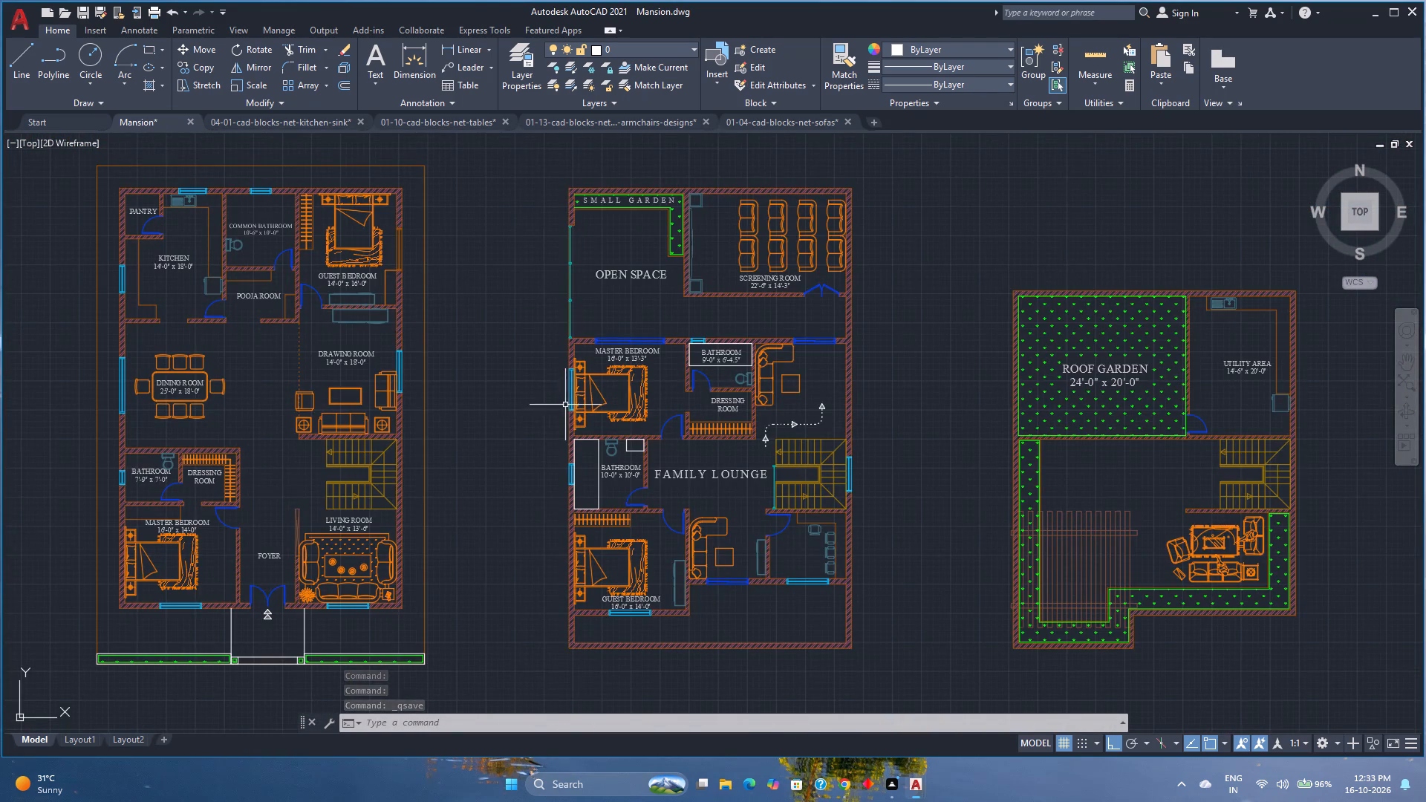
pyautogui.click(639, 50)
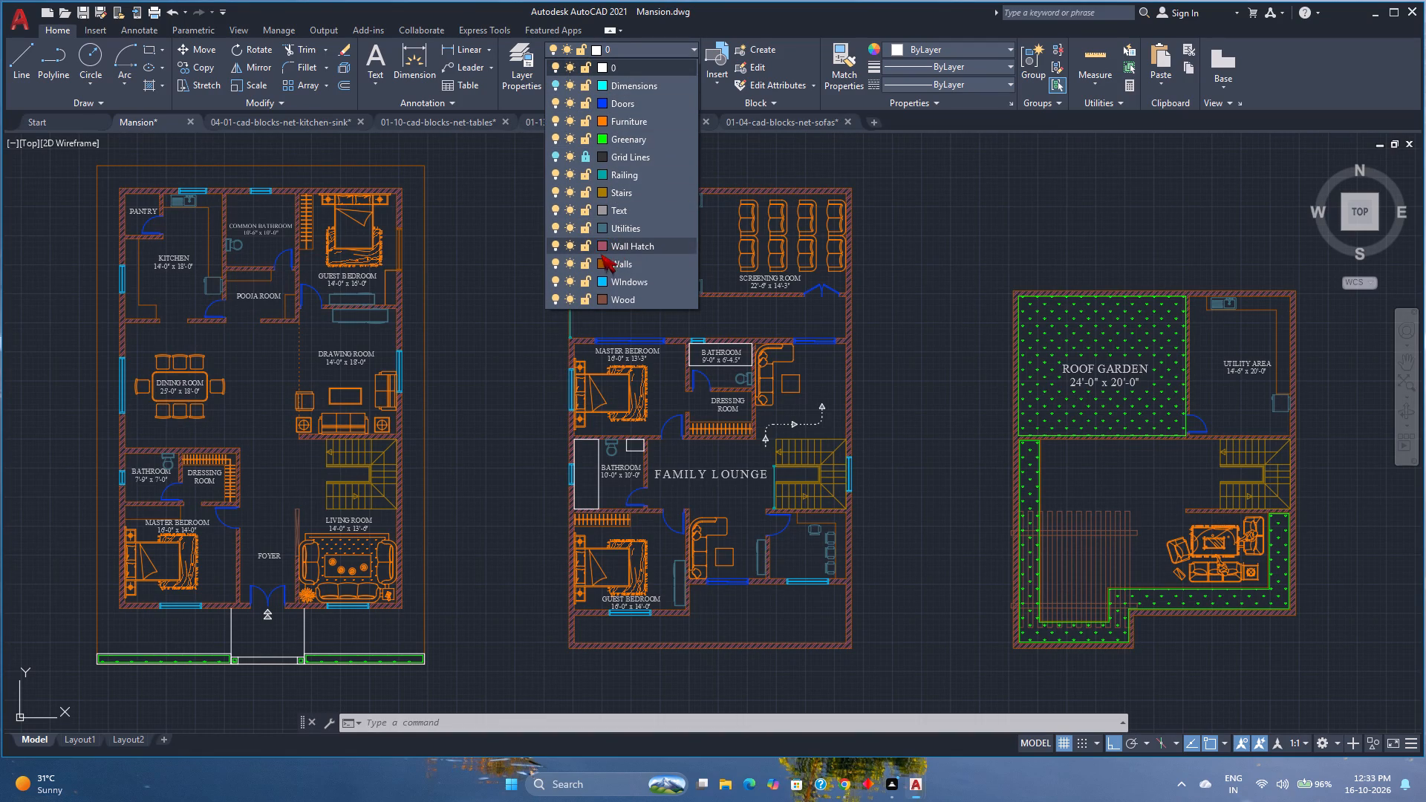
pyautogui.click(601, 263)
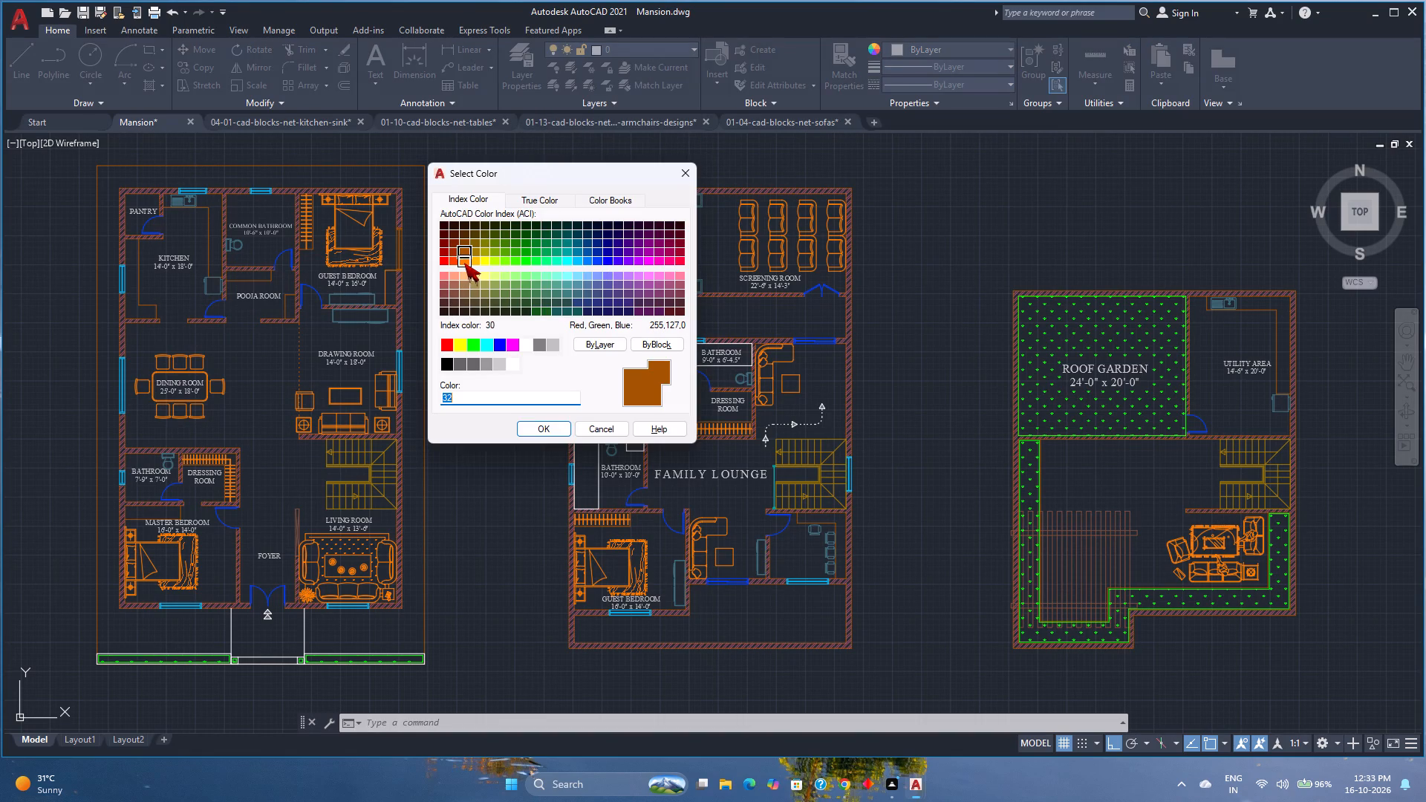
pyautogui.click(465, 263)
pyautogui.scroll(1, 459, 262)
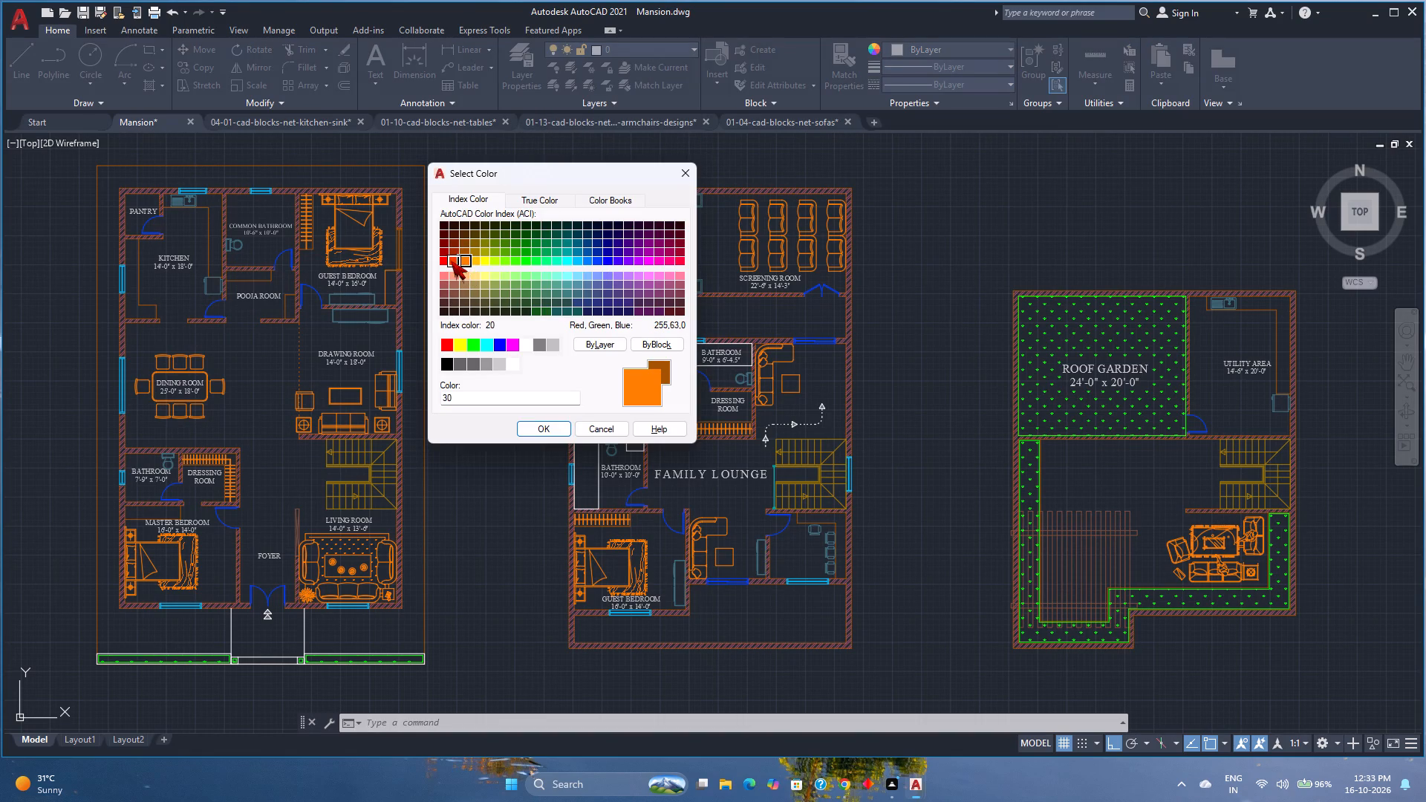
pyautogui.click(451, 261)
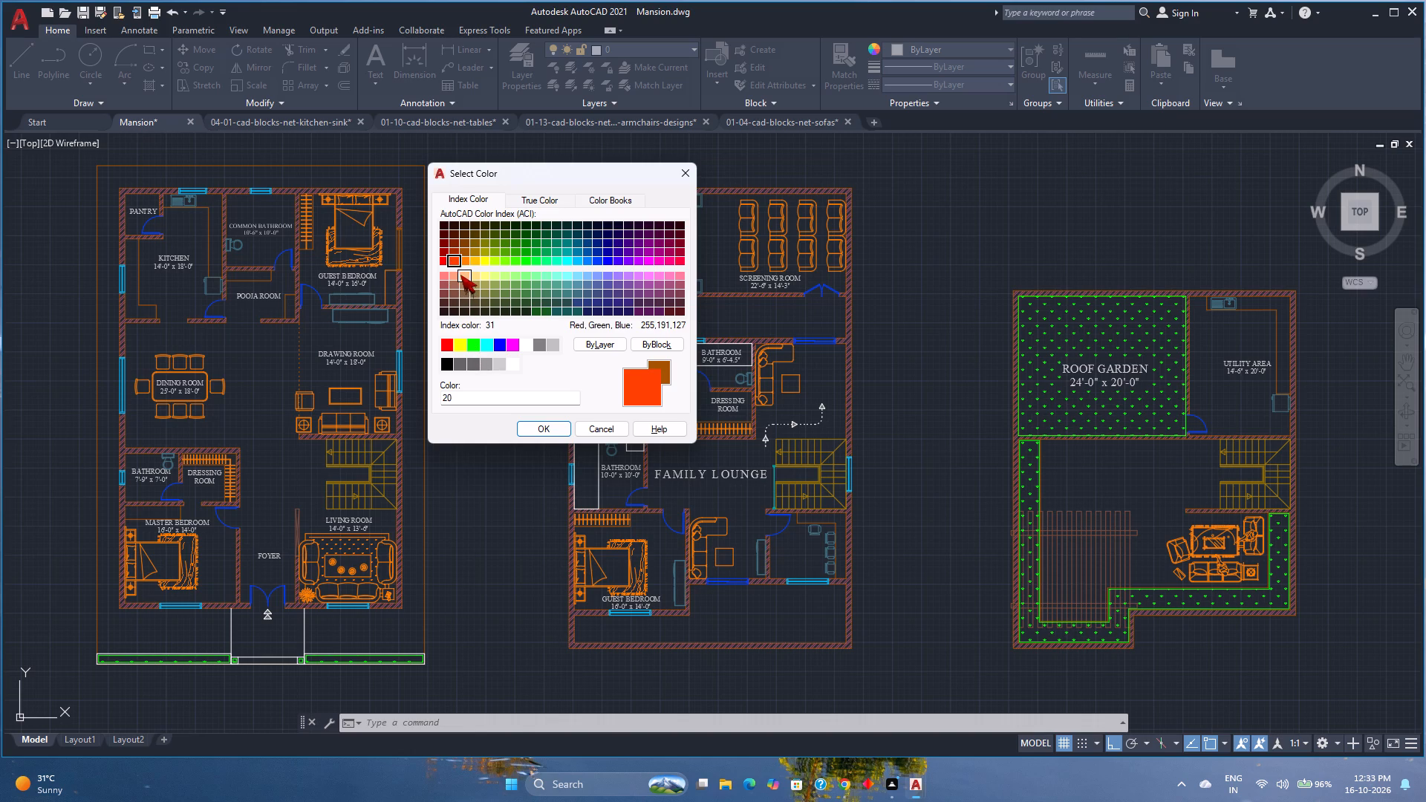
pyautogui.click(456, 277)
pyautogui.click(463, 277)
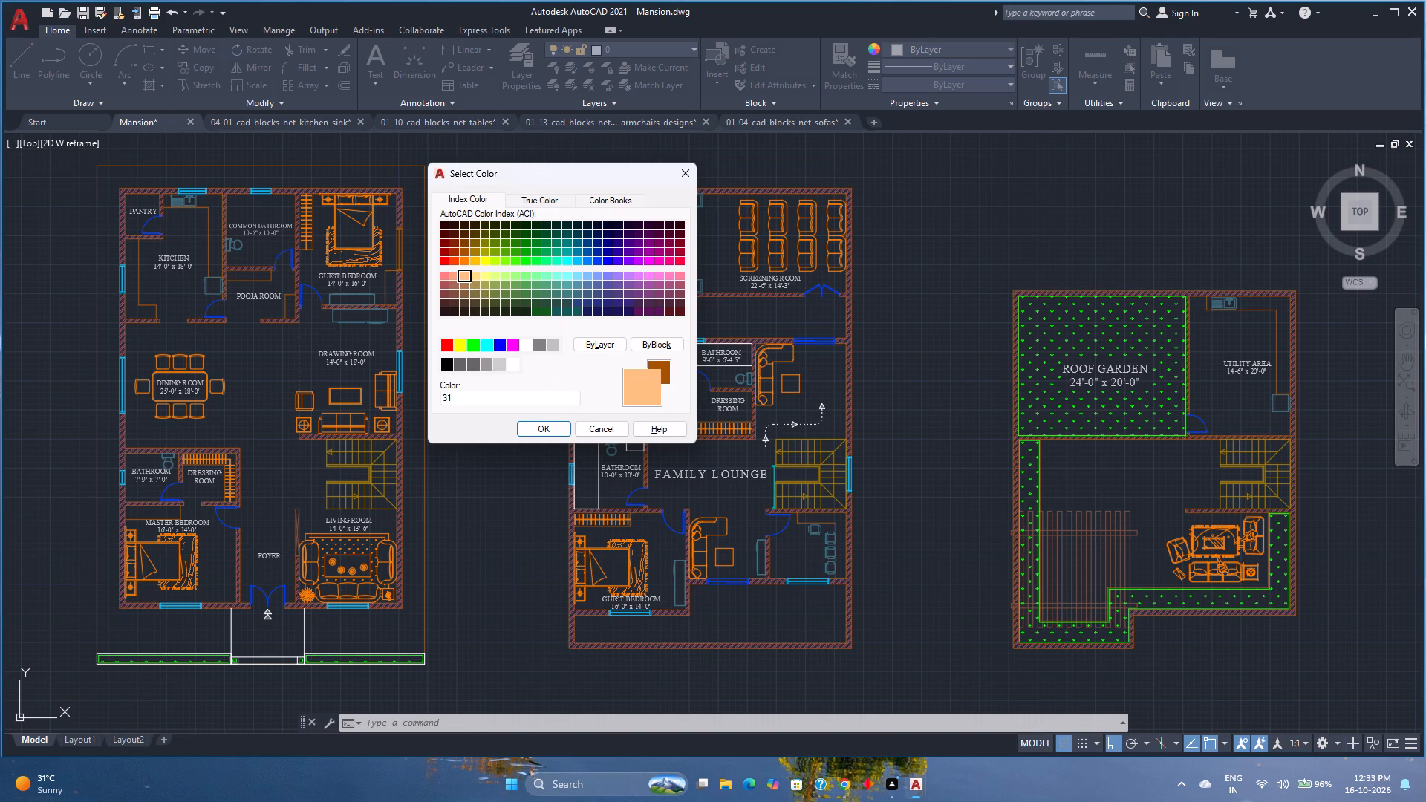
pyautogui.click(561, 426)
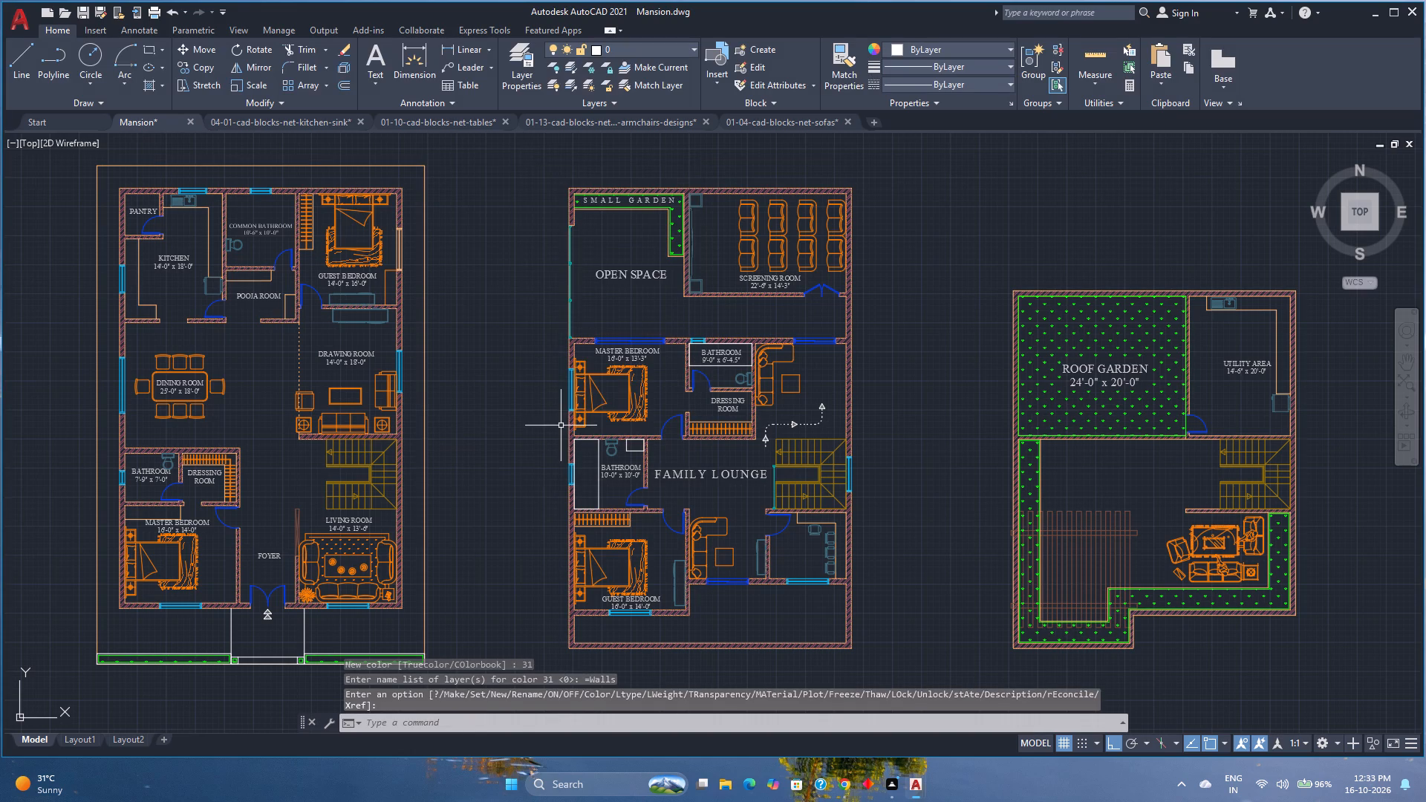
# Save the drawing.
pyautogui.scroll(-1, 550, 394)
pyautogui.scroll(2, 738, 415)
pyautogui.moveTo(739, 415); pyautogui.dragTo(729, 405, button='middle')
pyautogui.scroll(-1, 727, 399)
pyautogui.moveTo(387, 445); pyautogui.dragTo(445, 422, button='middle')
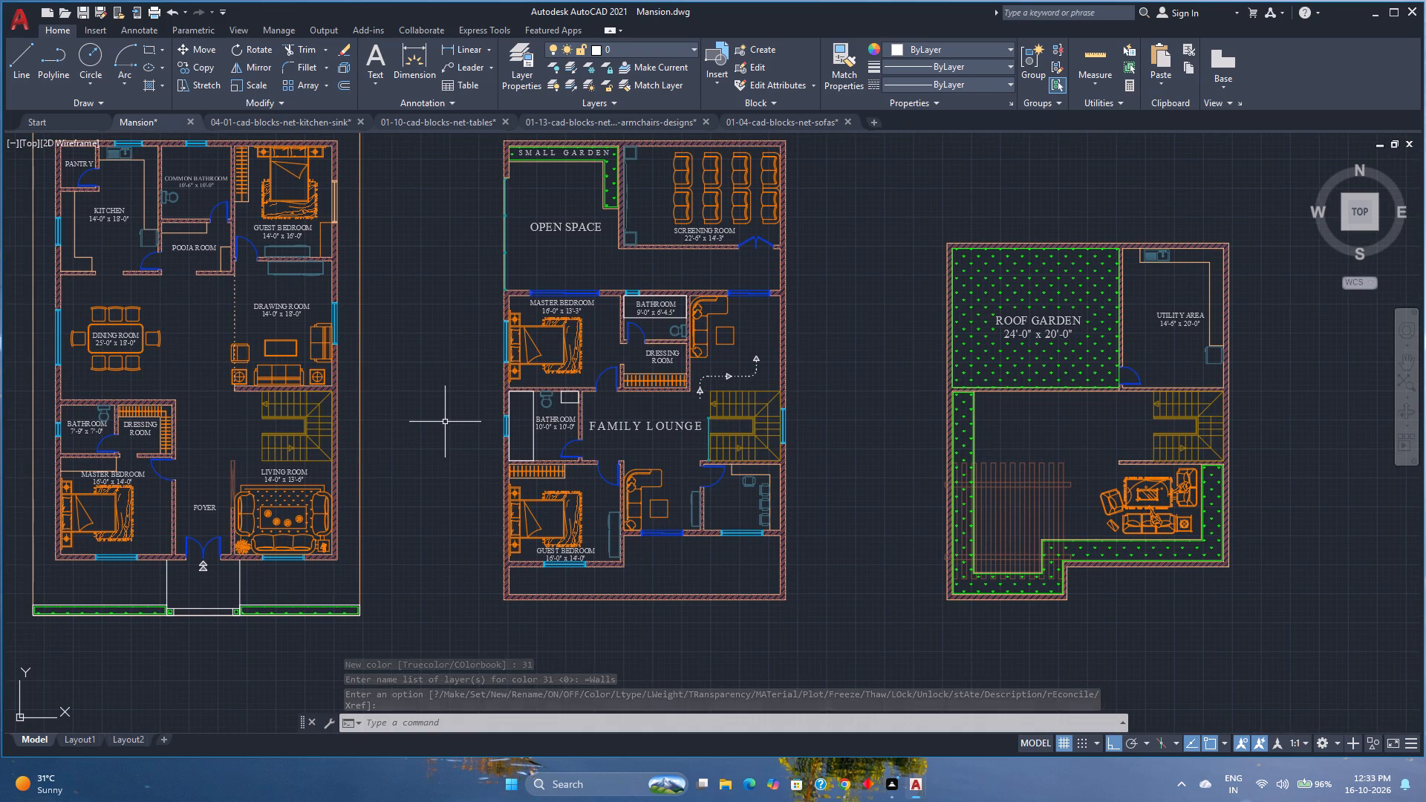
pyautogui.hotkey('ctrl', 's')
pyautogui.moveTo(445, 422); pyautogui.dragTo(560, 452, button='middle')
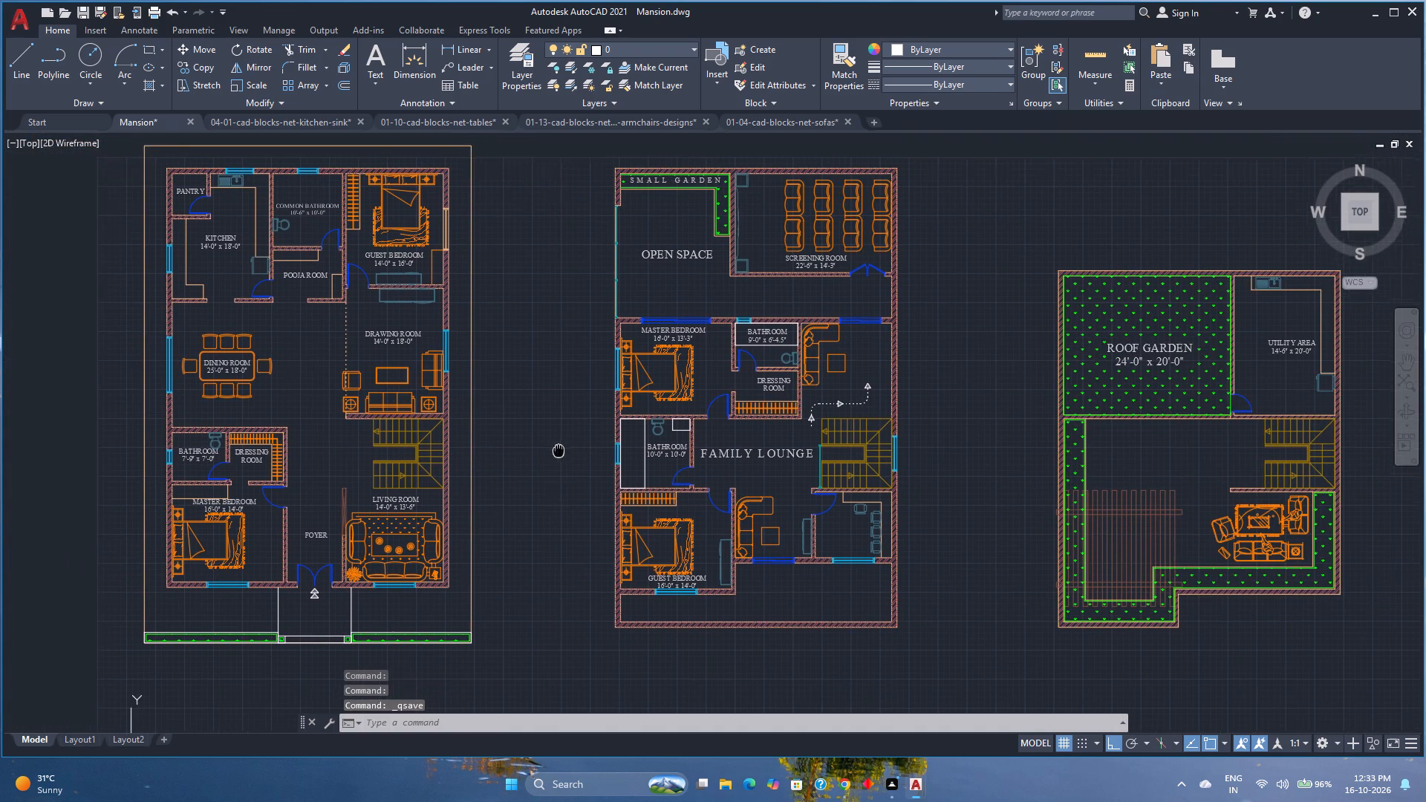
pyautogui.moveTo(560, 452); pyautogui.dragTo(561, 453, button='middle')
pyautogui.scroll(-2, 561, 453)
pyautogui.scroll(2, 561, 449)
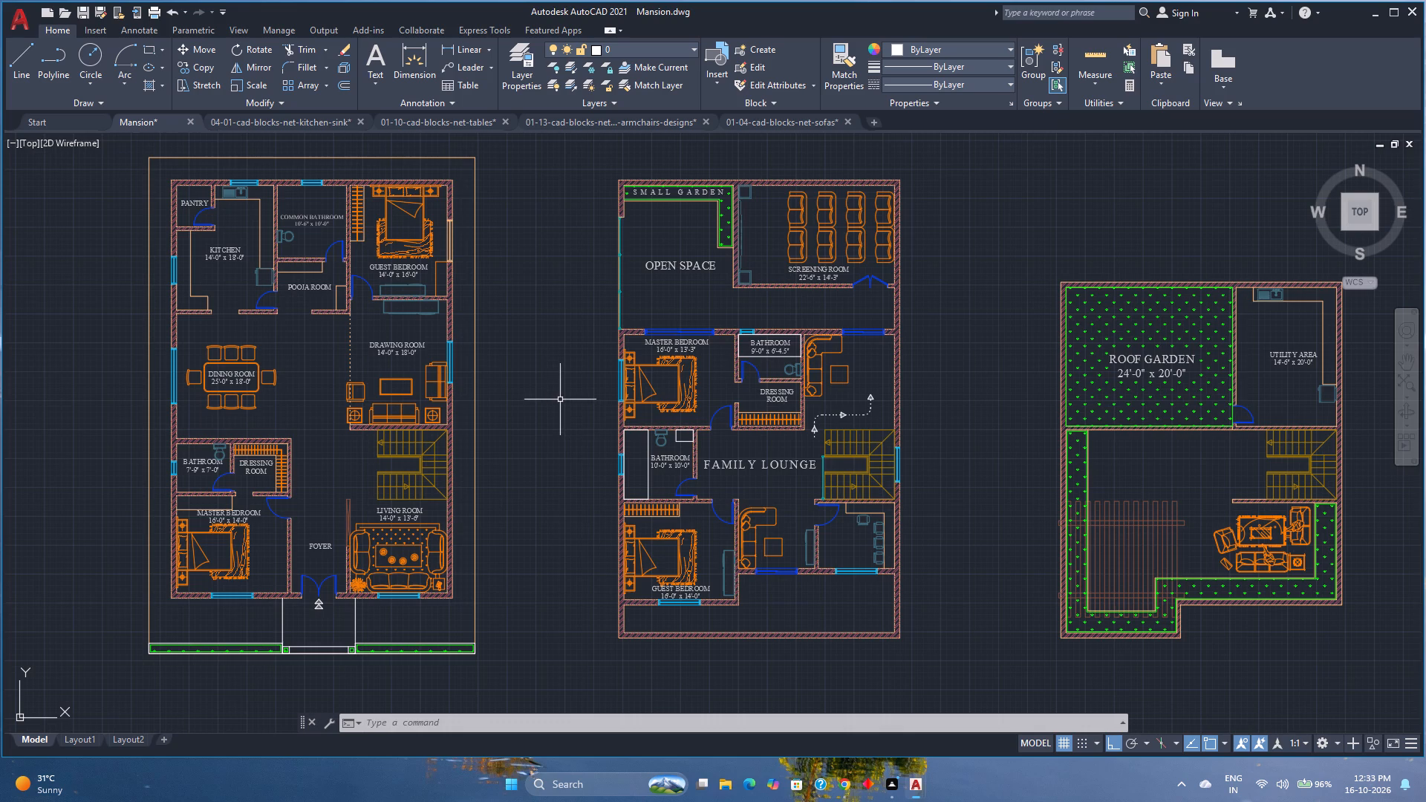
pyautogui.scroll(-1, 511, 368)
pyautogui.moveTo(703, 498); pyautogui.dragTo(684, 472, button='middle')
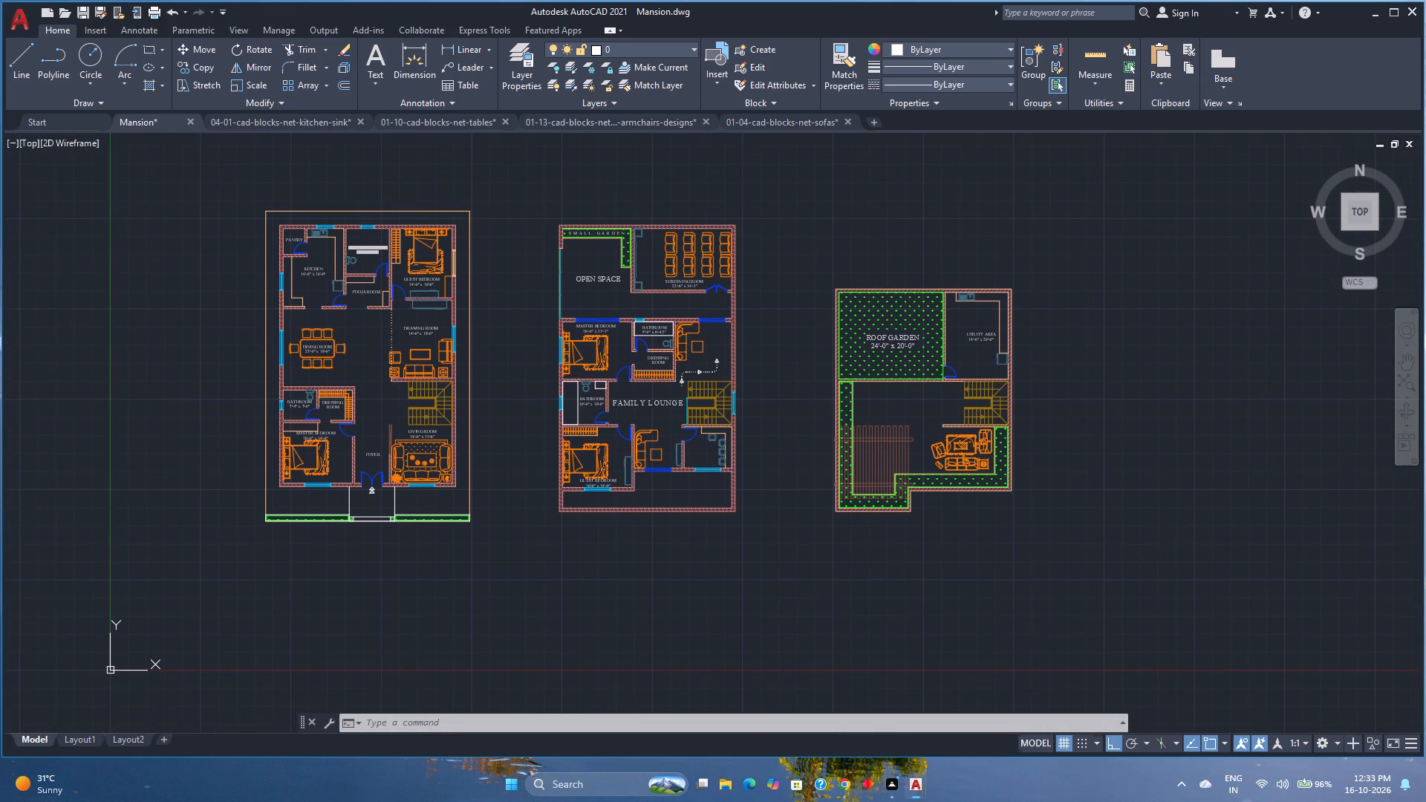
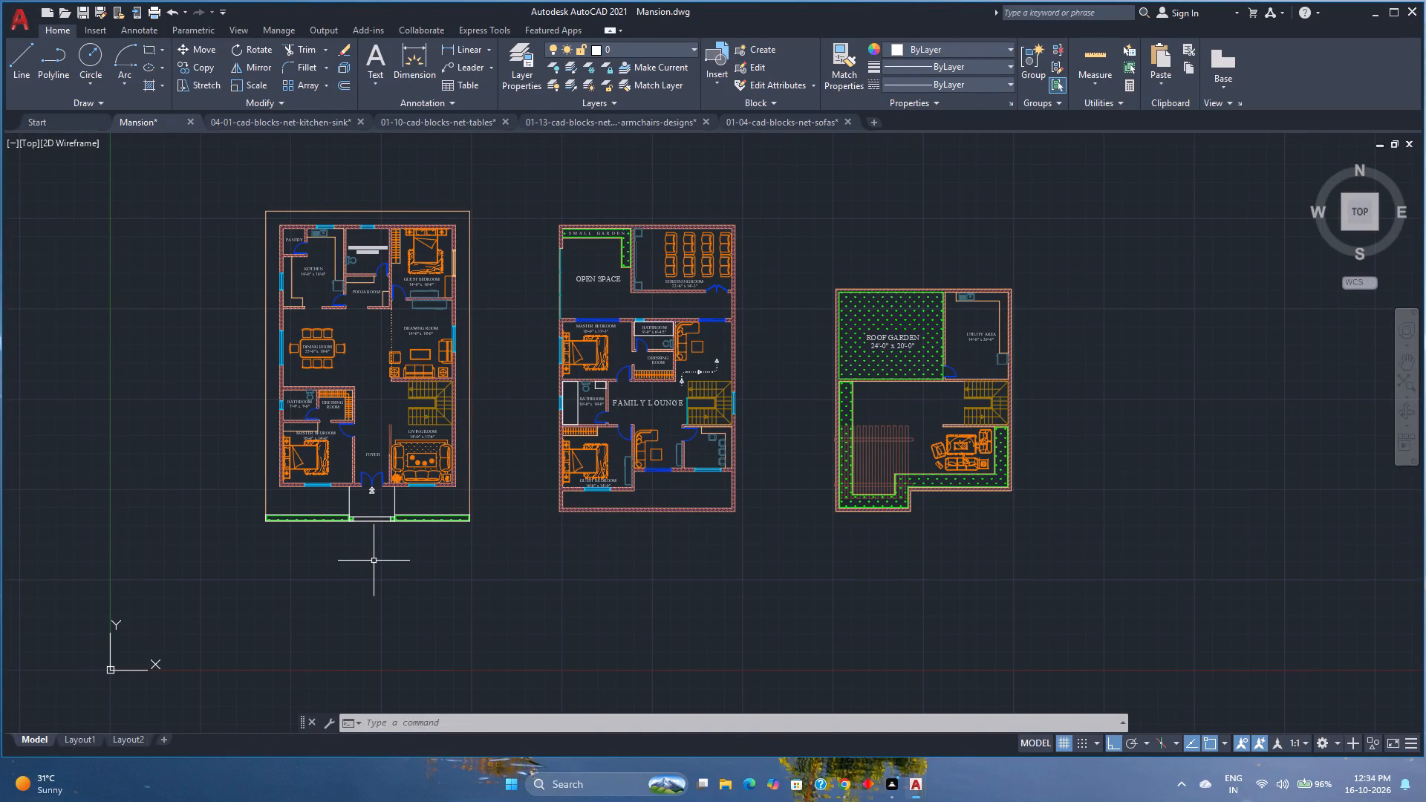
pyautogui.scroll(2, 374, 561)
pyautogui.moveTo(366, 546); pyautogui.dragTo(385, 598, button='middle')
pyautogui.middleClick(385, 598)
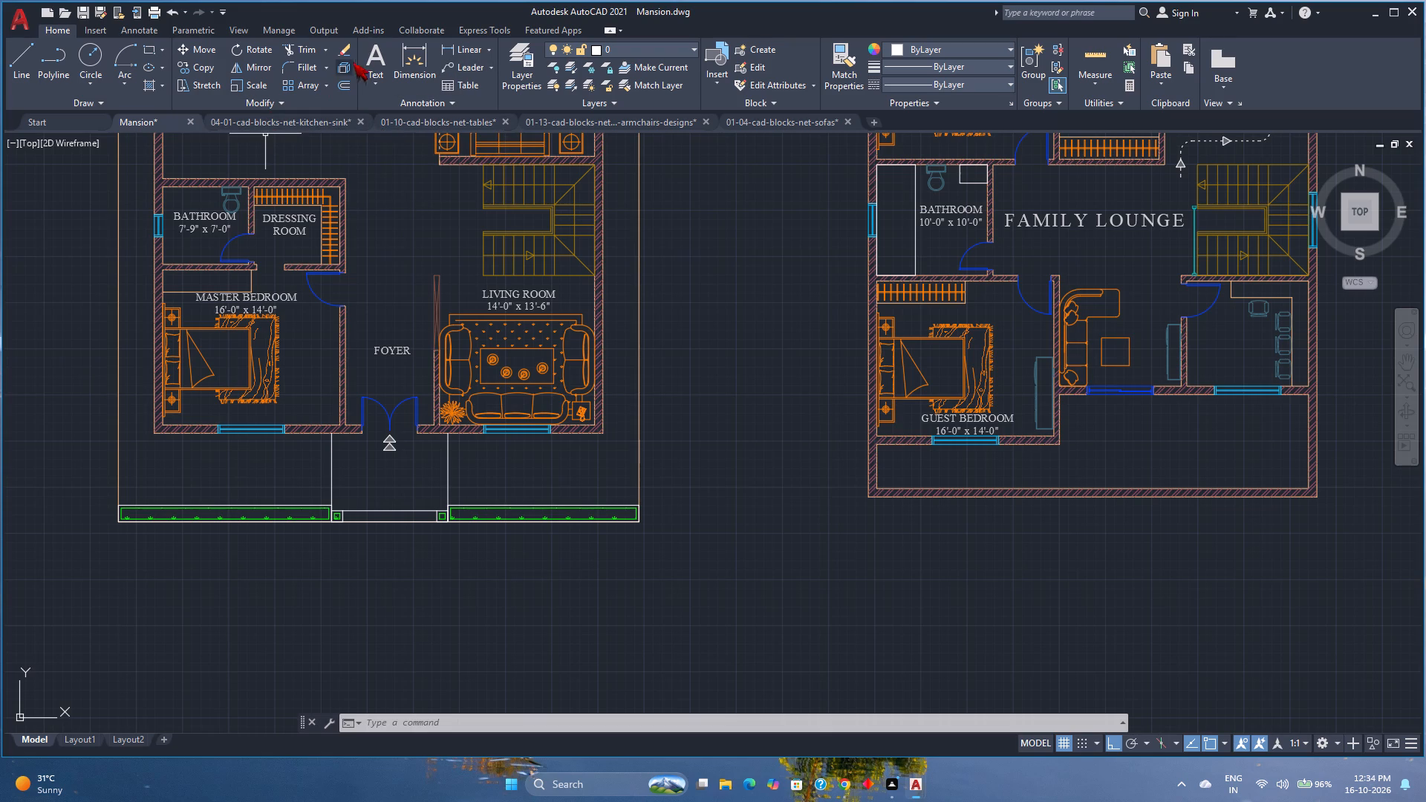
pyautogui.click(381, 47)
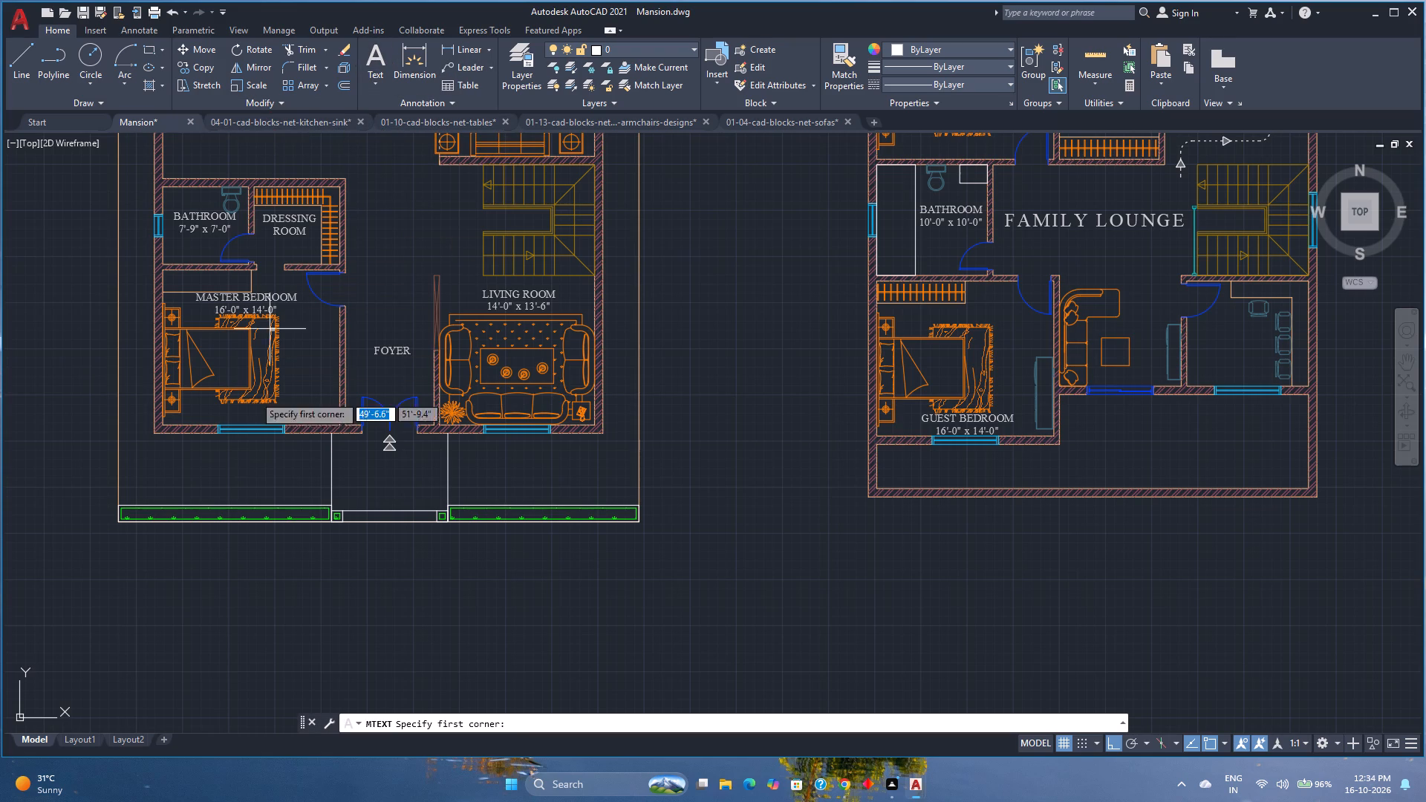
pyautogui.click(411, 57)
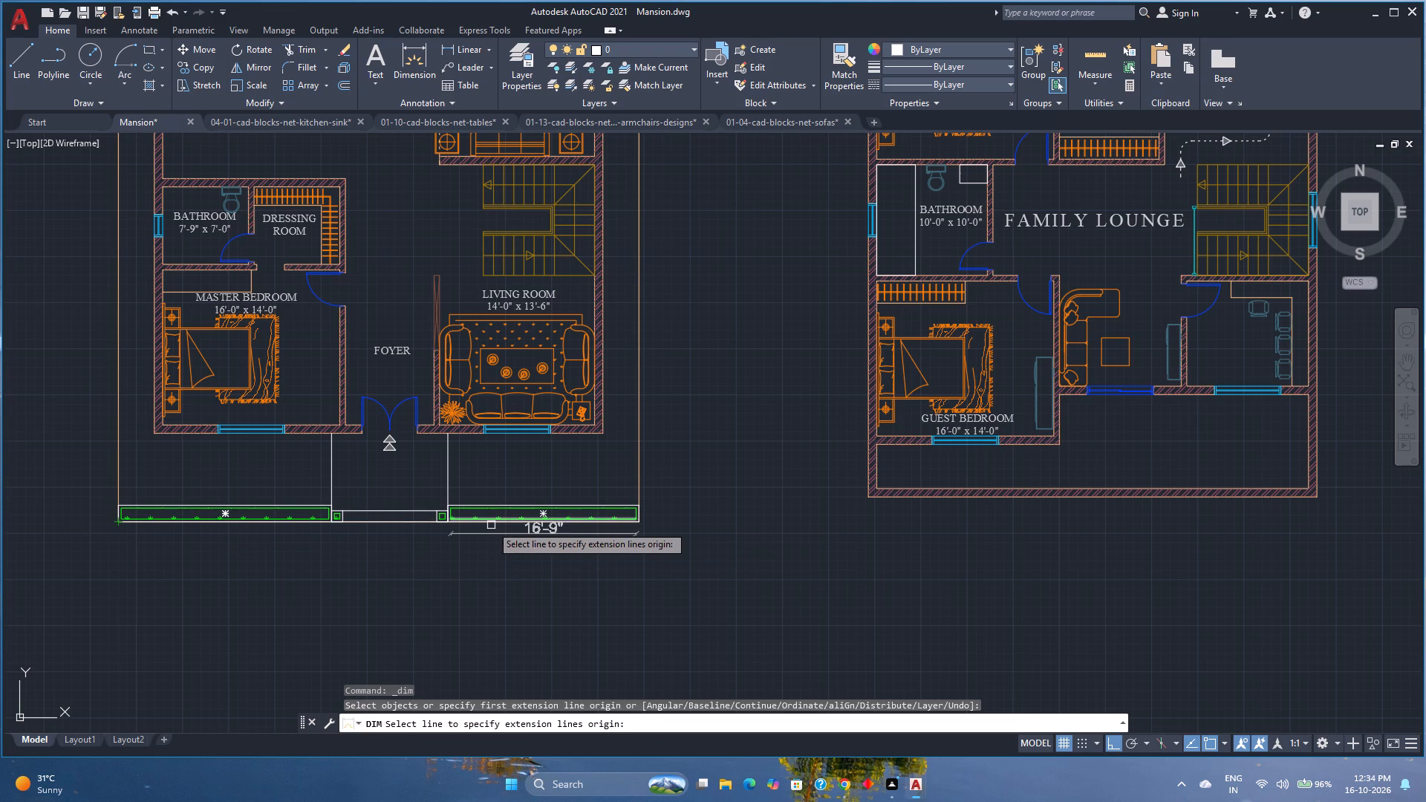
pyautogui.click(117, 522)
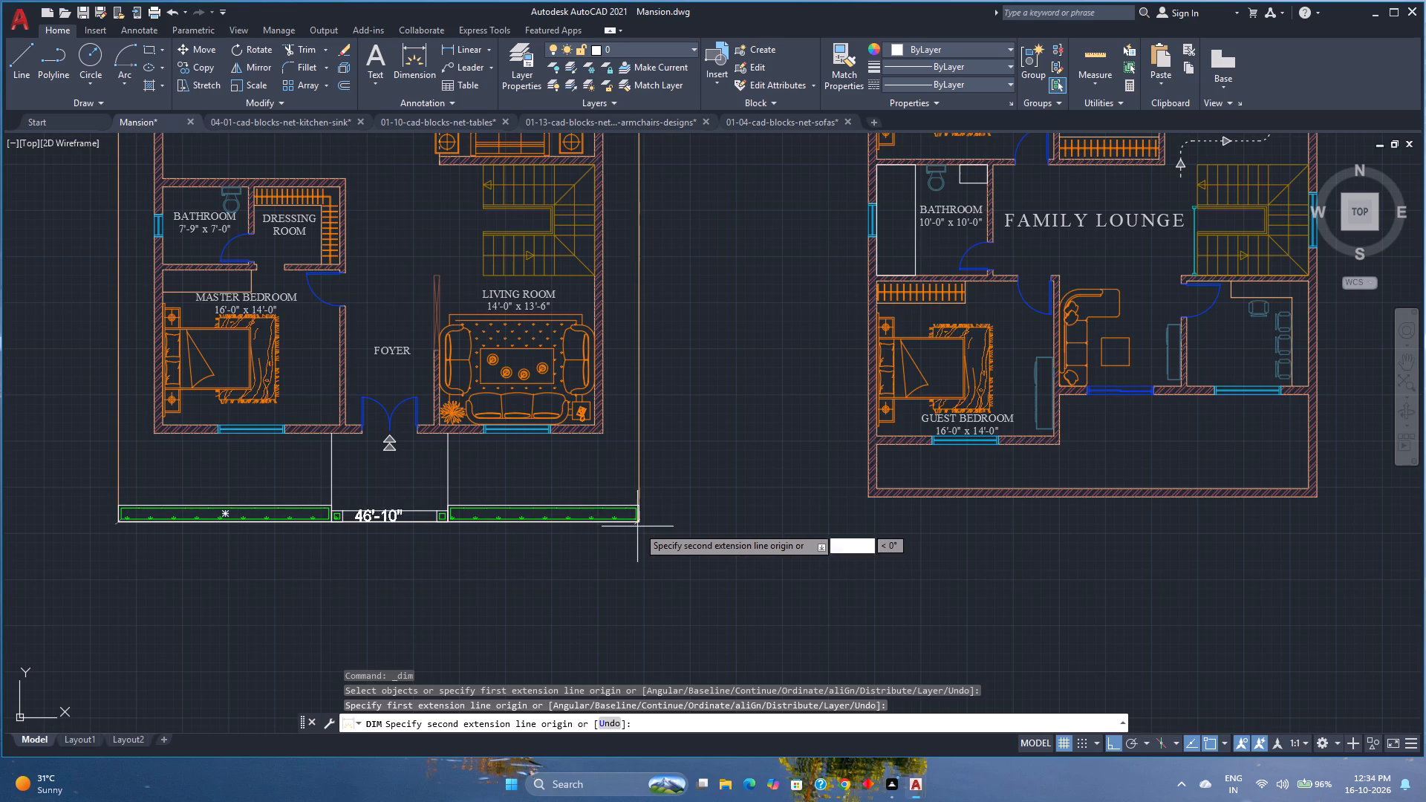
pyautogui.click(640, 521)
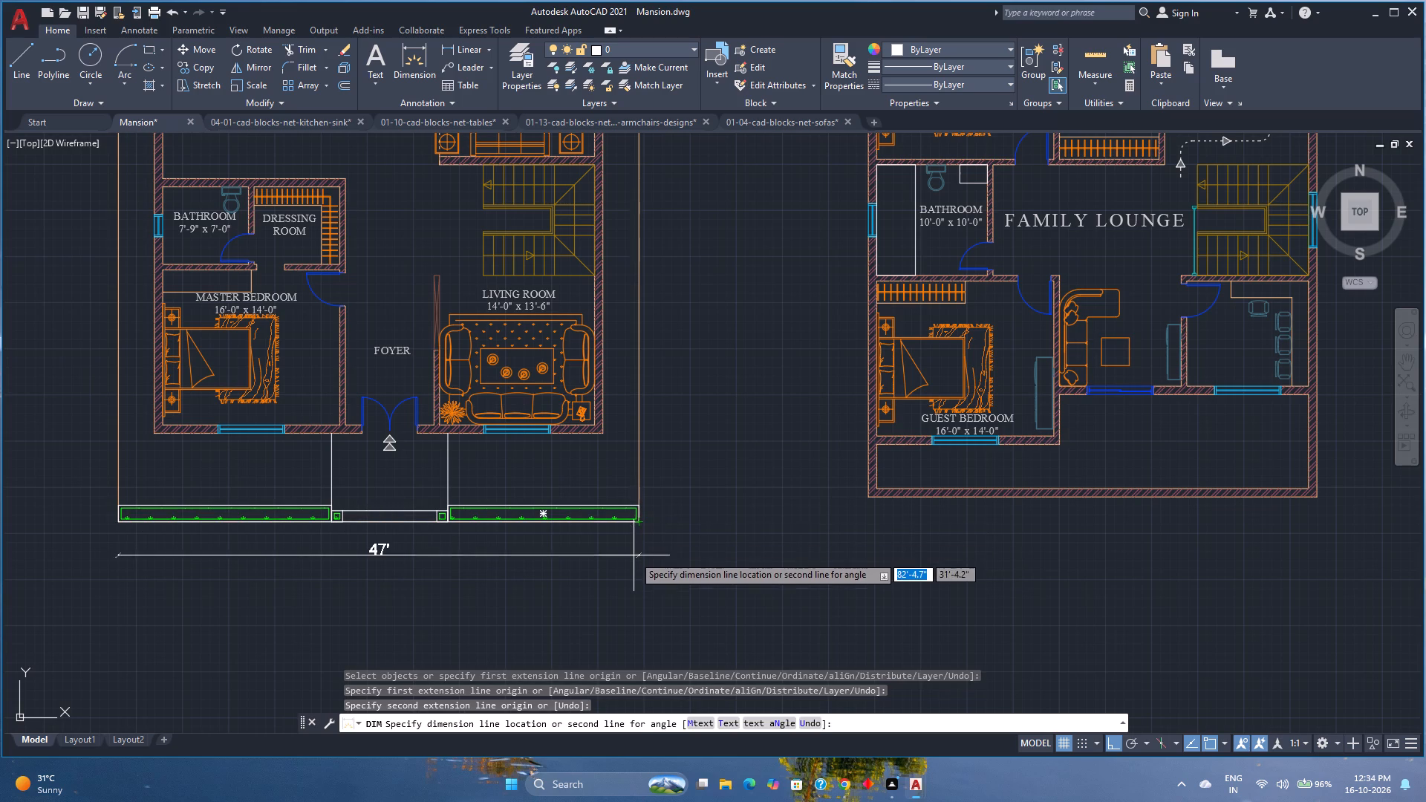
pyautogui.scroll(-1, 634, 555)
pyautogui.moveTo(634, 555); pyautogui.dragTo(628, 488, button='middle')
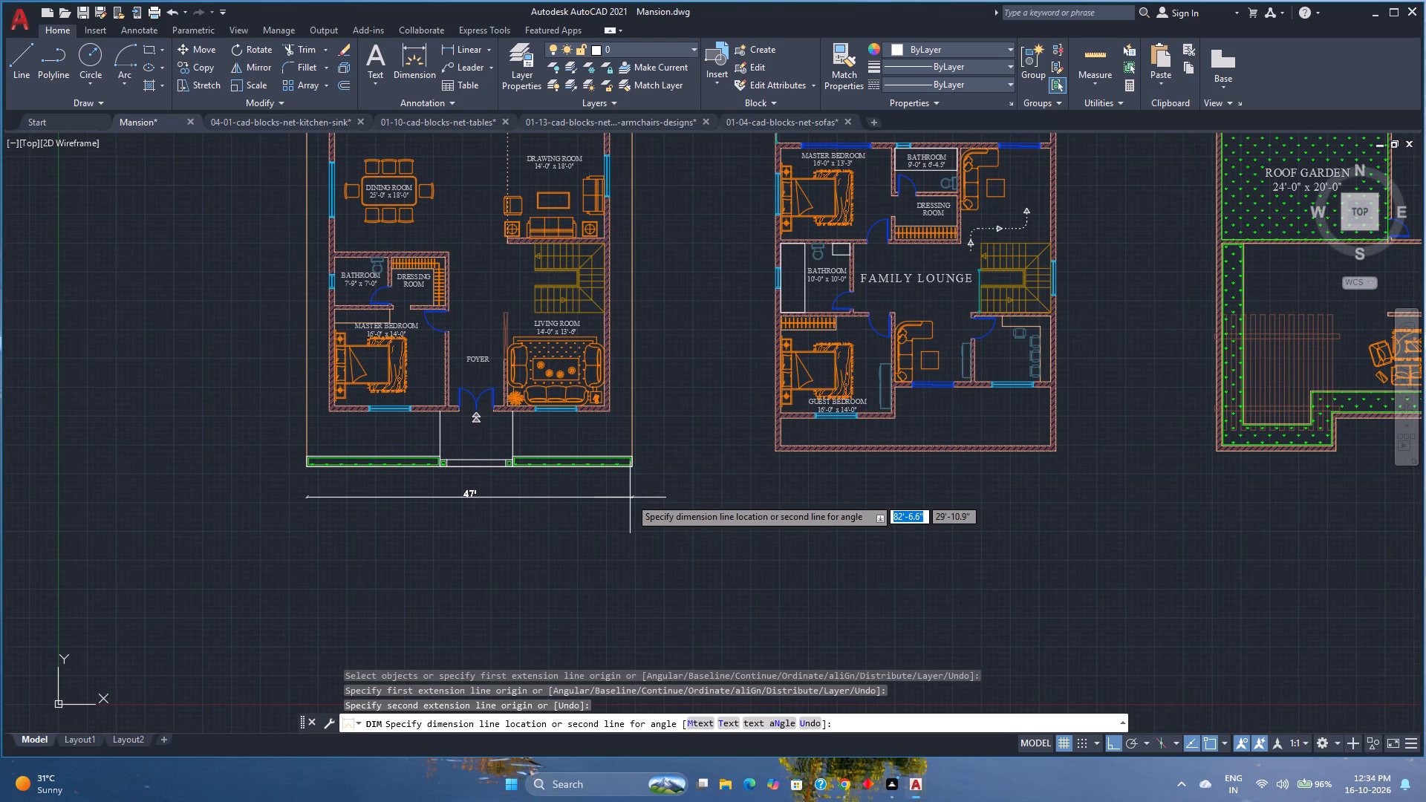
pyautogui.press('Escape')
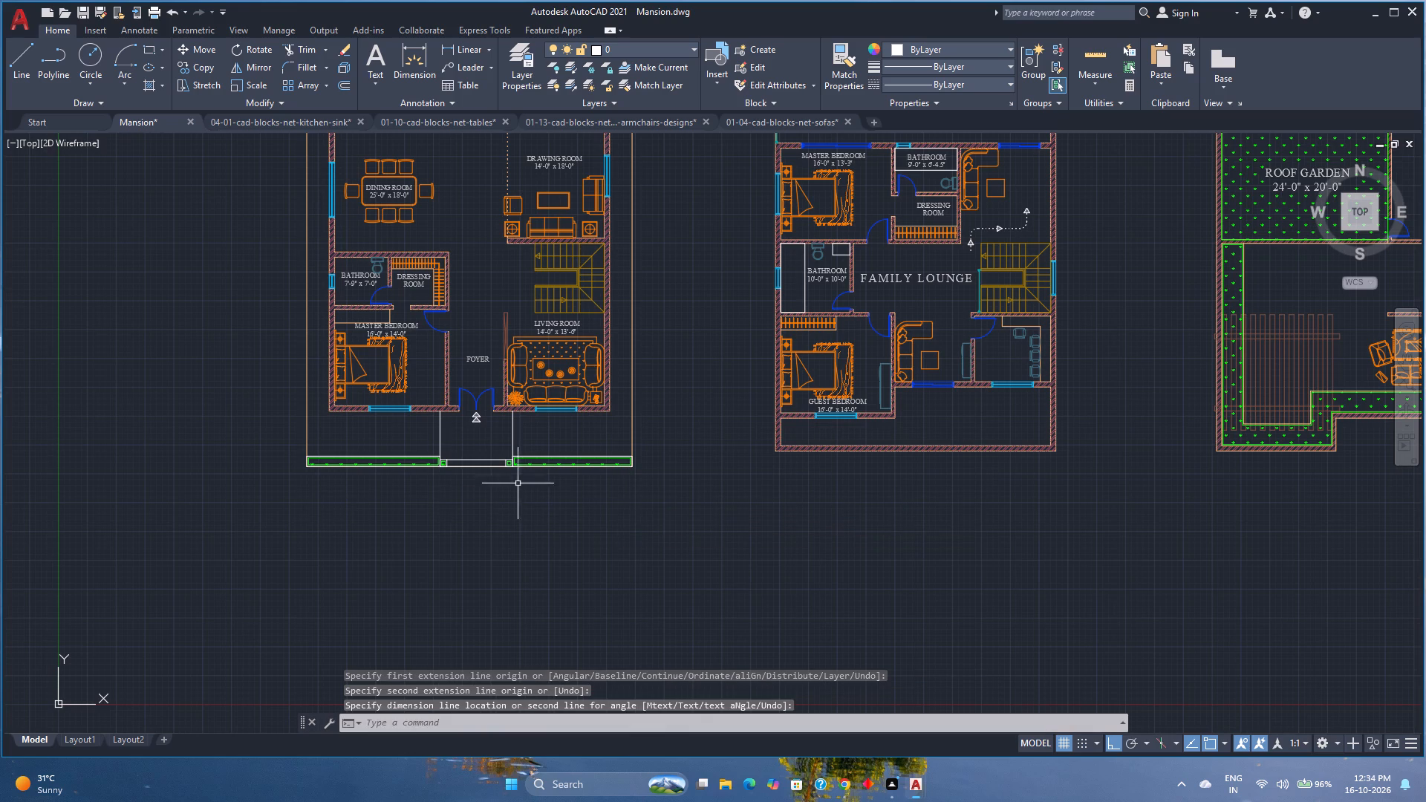
# Dimension the ground floor plan's overall width between the outer wall corners, placing the dimension just below the front boundary.
pyautogui.click(411, 60)
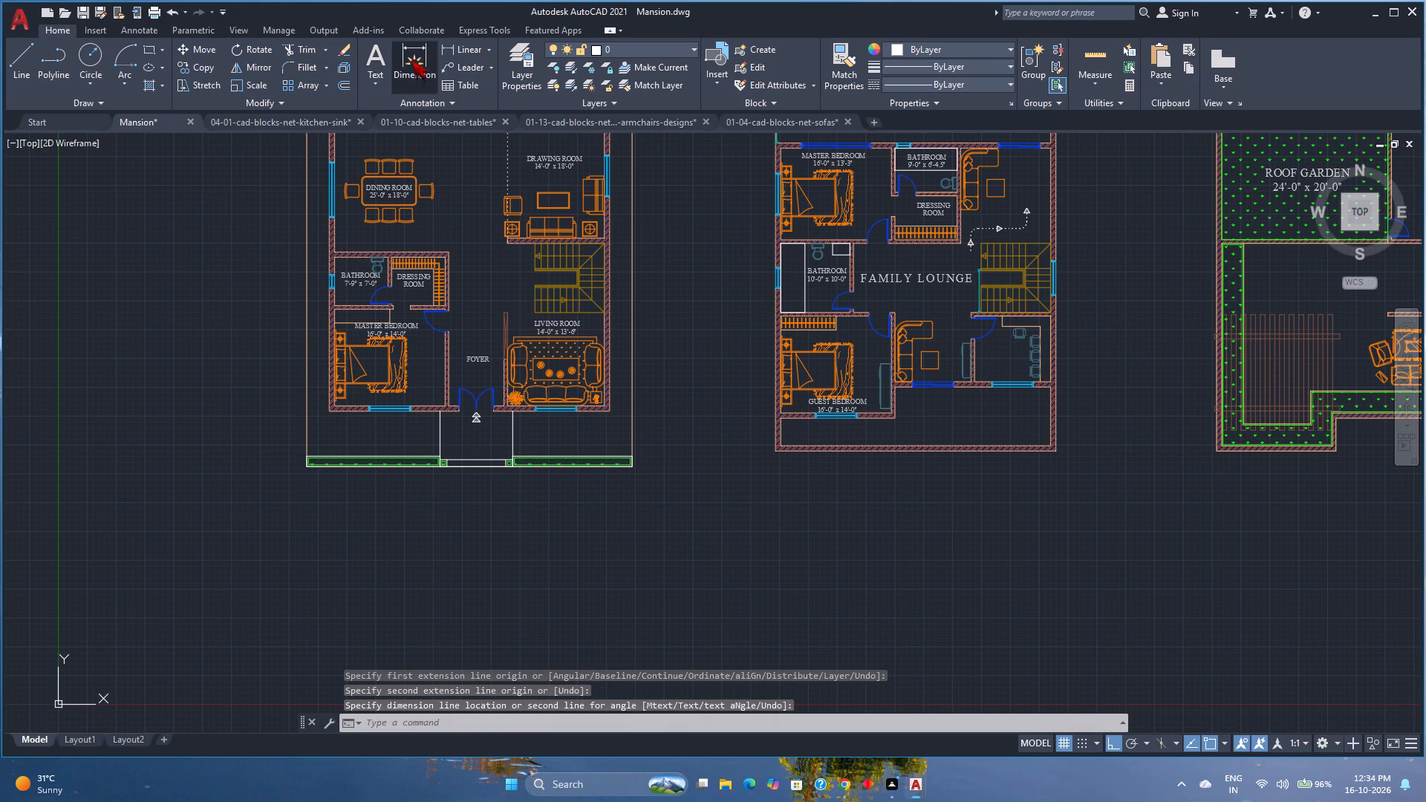
pyautogui.scroll(1, 338, 409)
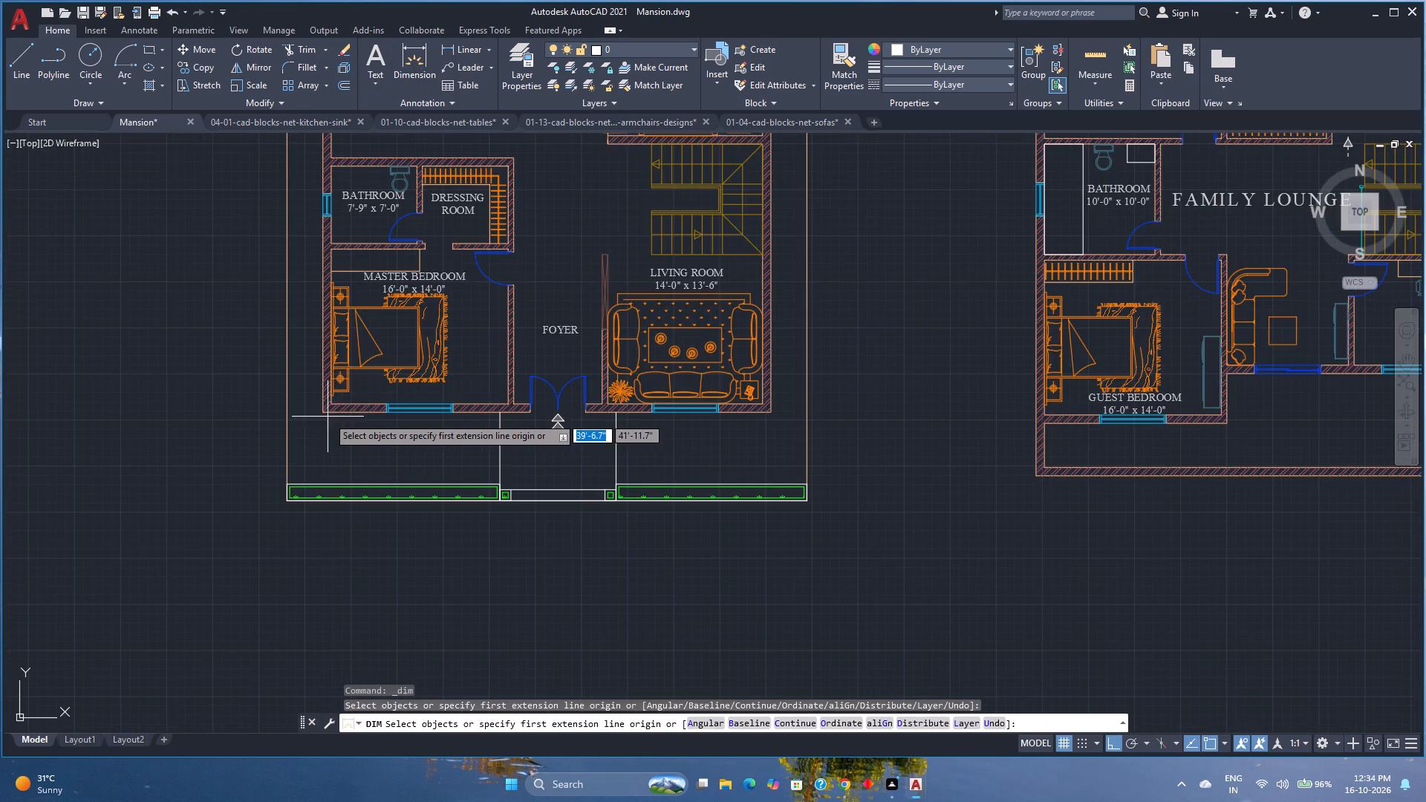
pyautogui.scroll(2, 328, 417)
pyautogui.click(312, 405)
pyautogui.scroll(-1, 312, 405)
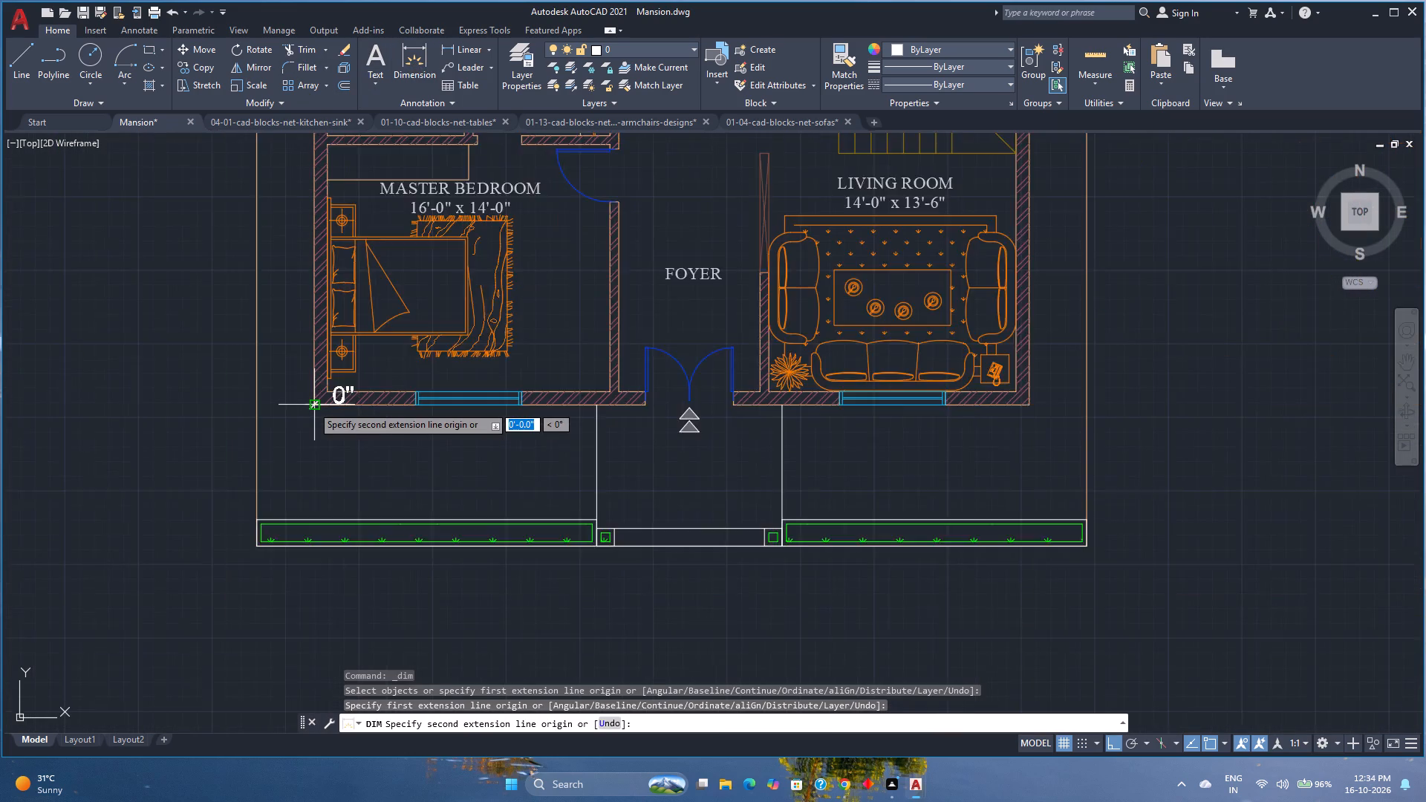
pyautogui.scroll(-1, 312, 405)
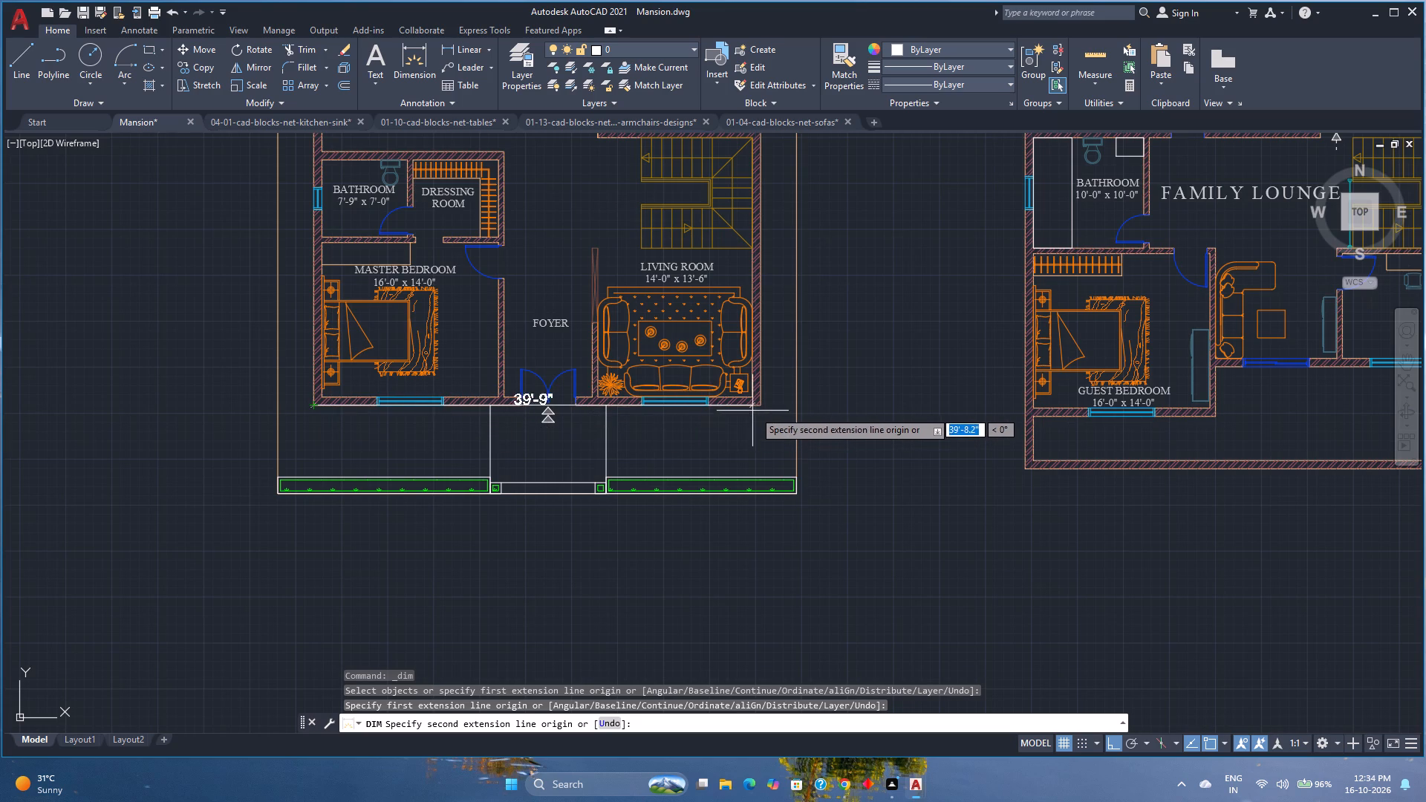
pyautogui.click(763, 402)
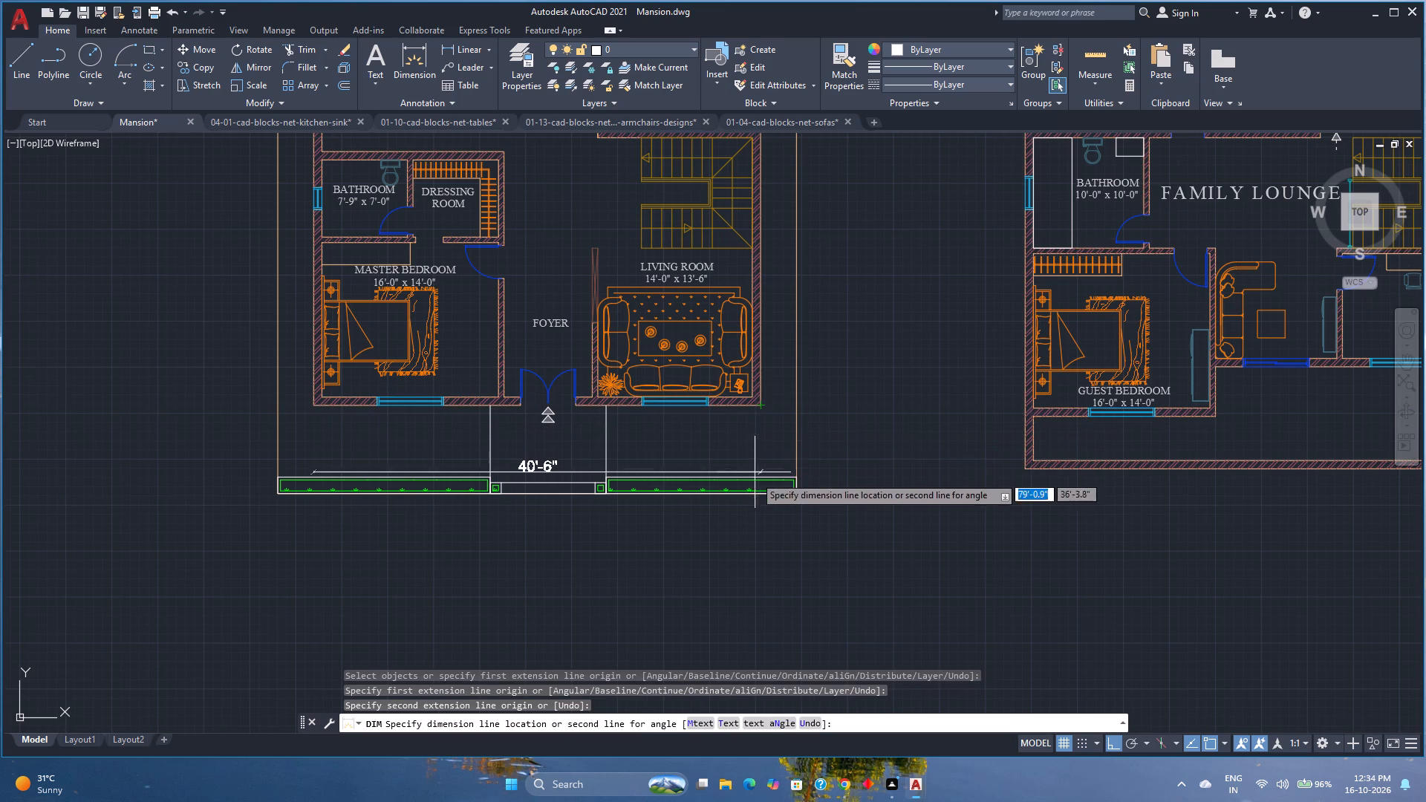
pyautogui.click(750, 522)
# Dimension the ground floor plan's overall depth along the kitchen side between the outer wall corners, placing it outside the plot boundary.
pyautogui.moveTo(368, 427); pyautogui.dragTo(429, 518, button='middle')
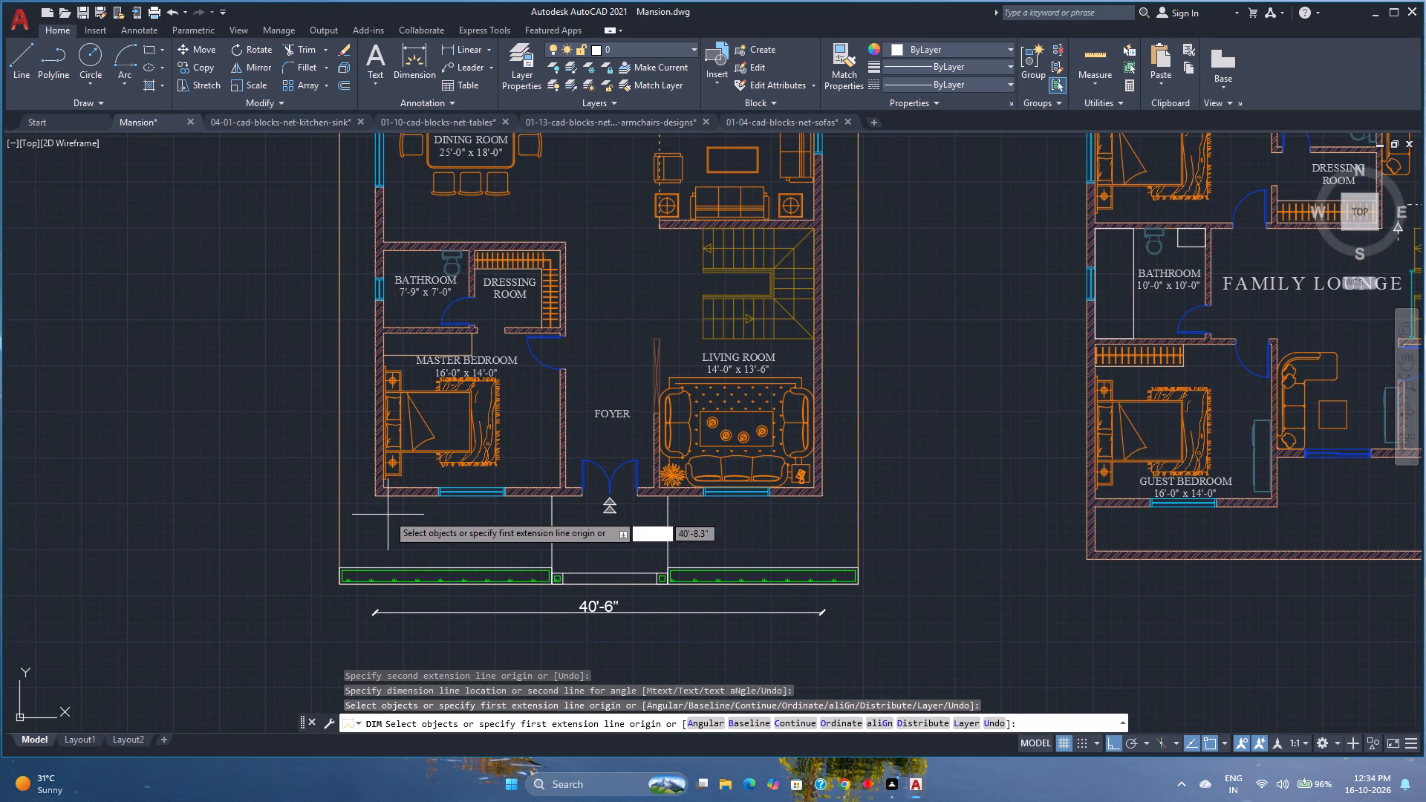
pyautogui.click(373, 496)
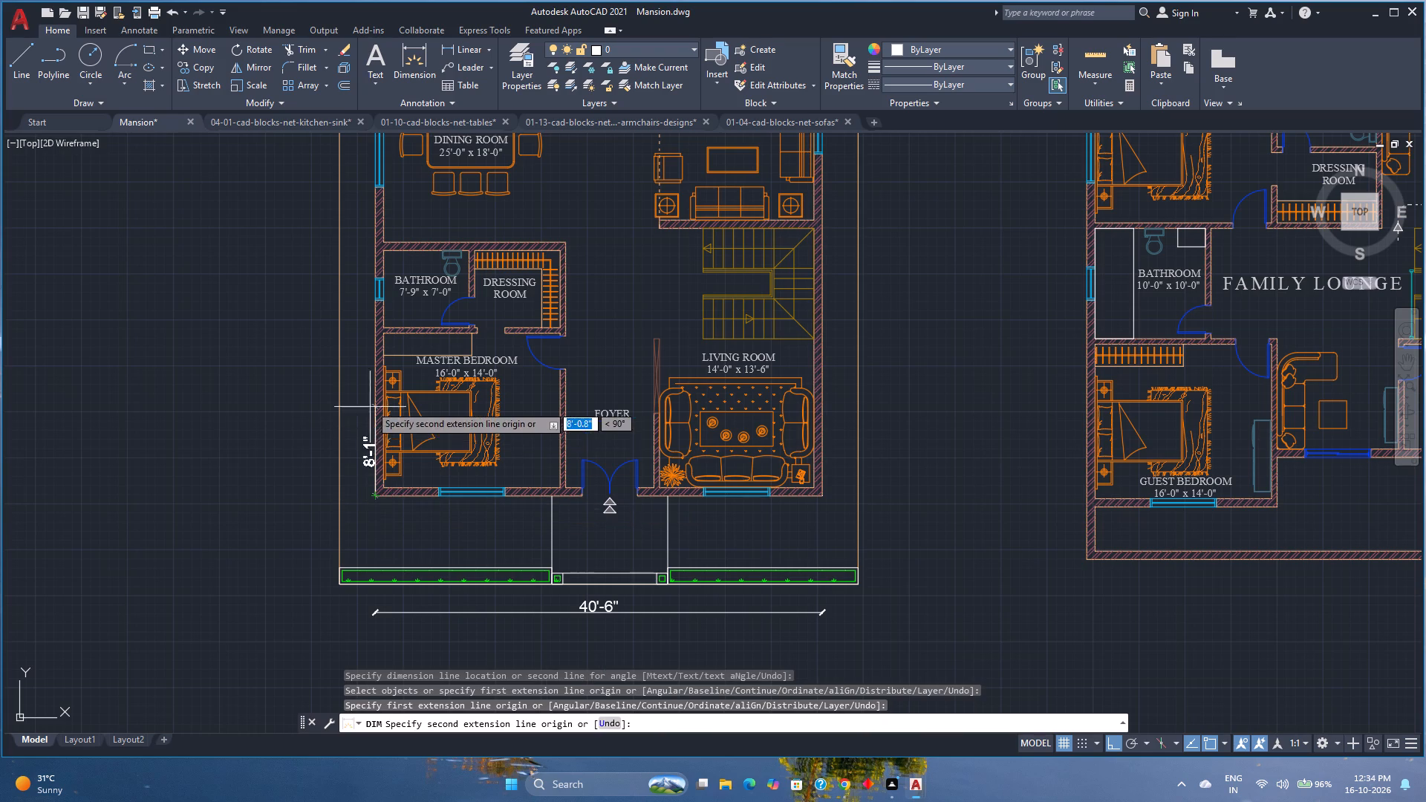
pyautogui.scroll(-1, 367, 382)
pyautogui.moveTo(368, 246); pyautogui.dragTo(406, 487, button='middle')
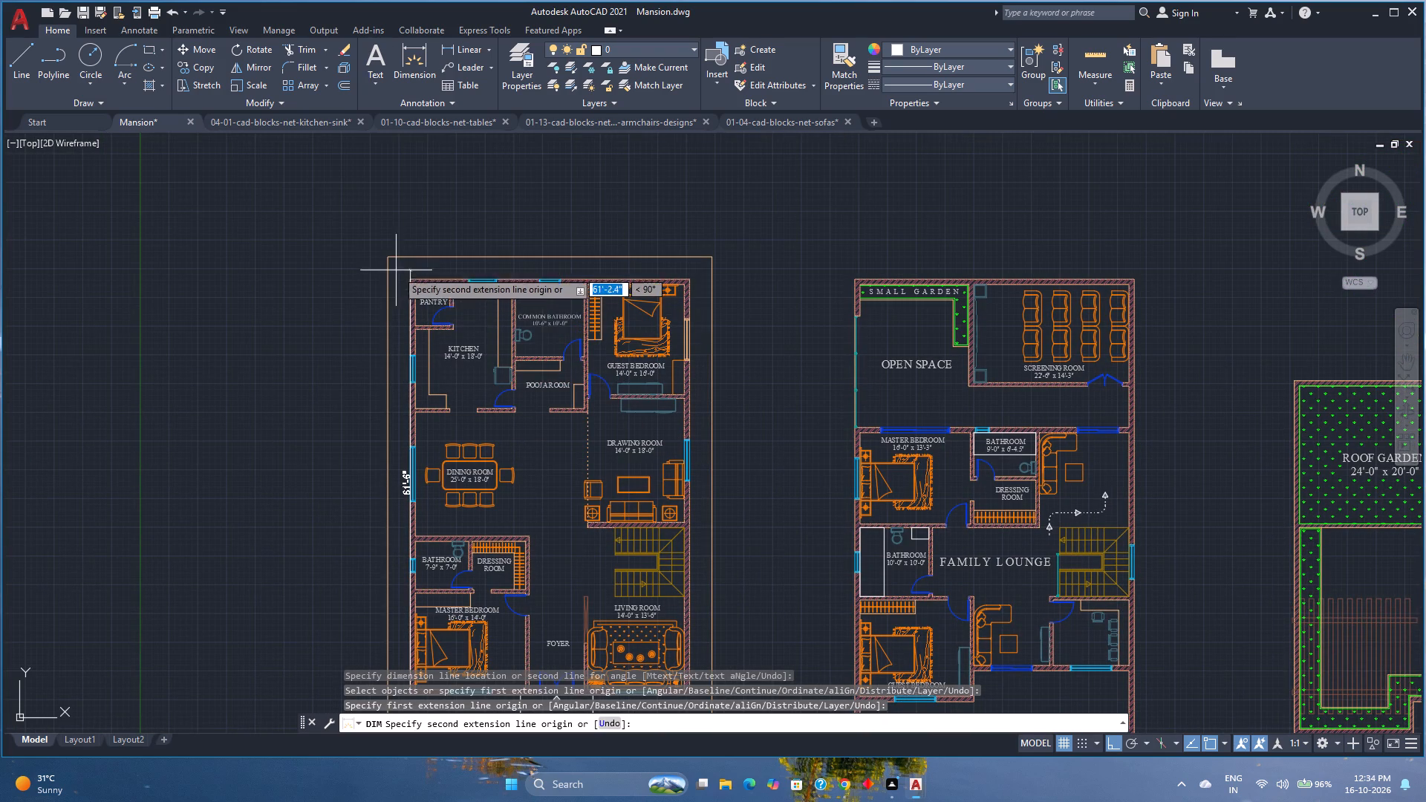
pyautogui.click(408, 281)
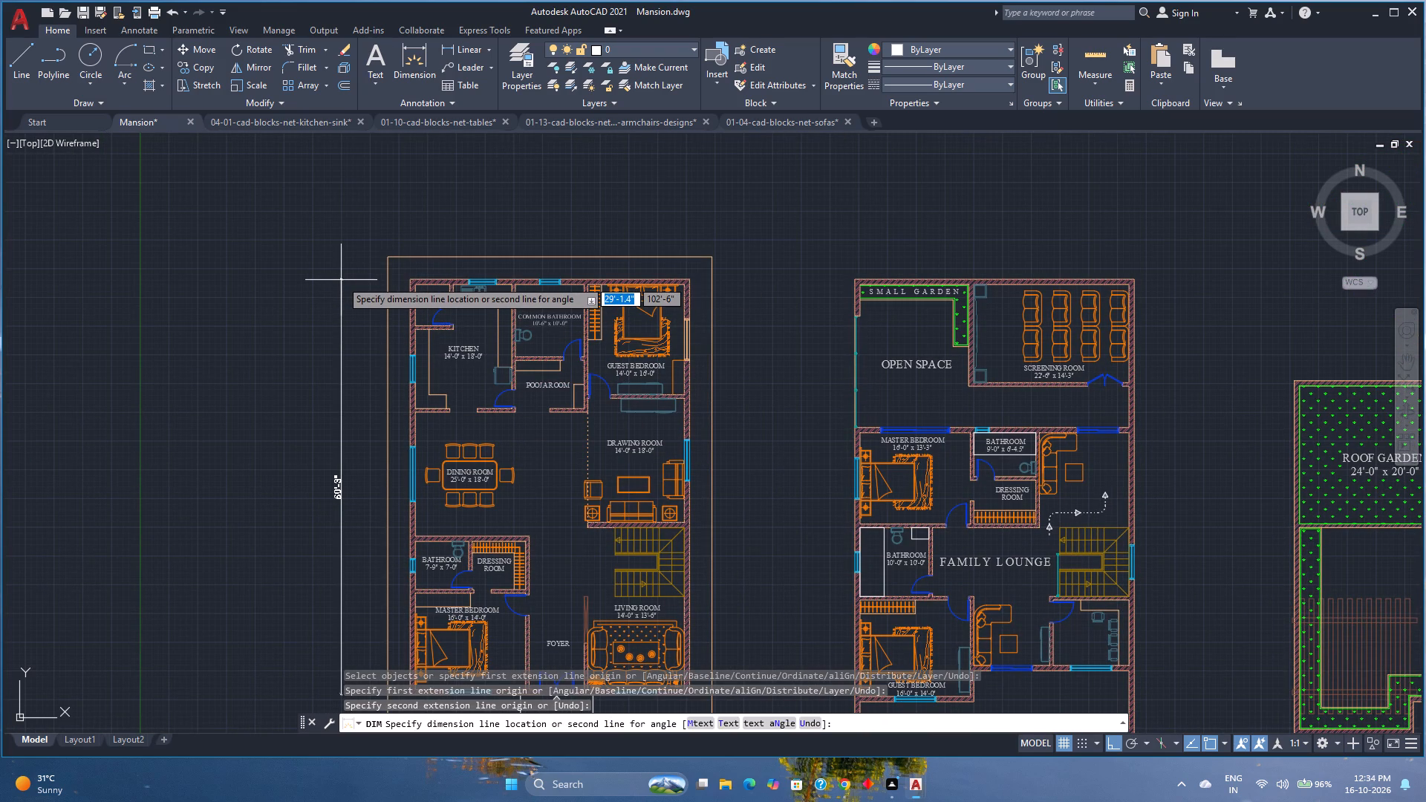
pyautogui.click(341, 280)
# Dimension the ground floor's inner depth from the pantry corner to the master bedroom corner, placing it between the outer depth dimension and the plan.
pyautogui.scroll(3, 427, 287)
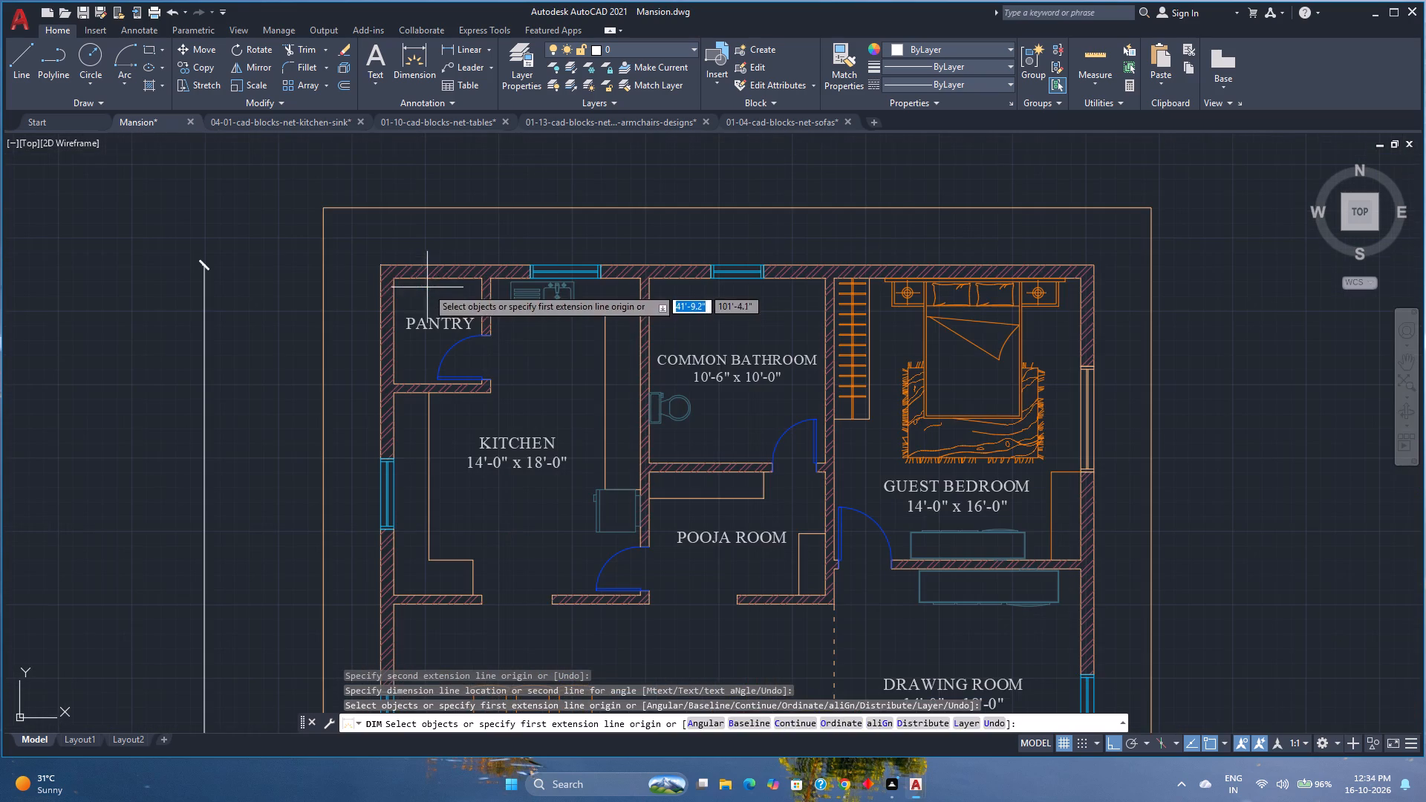
pyautogui.click(395, 278)
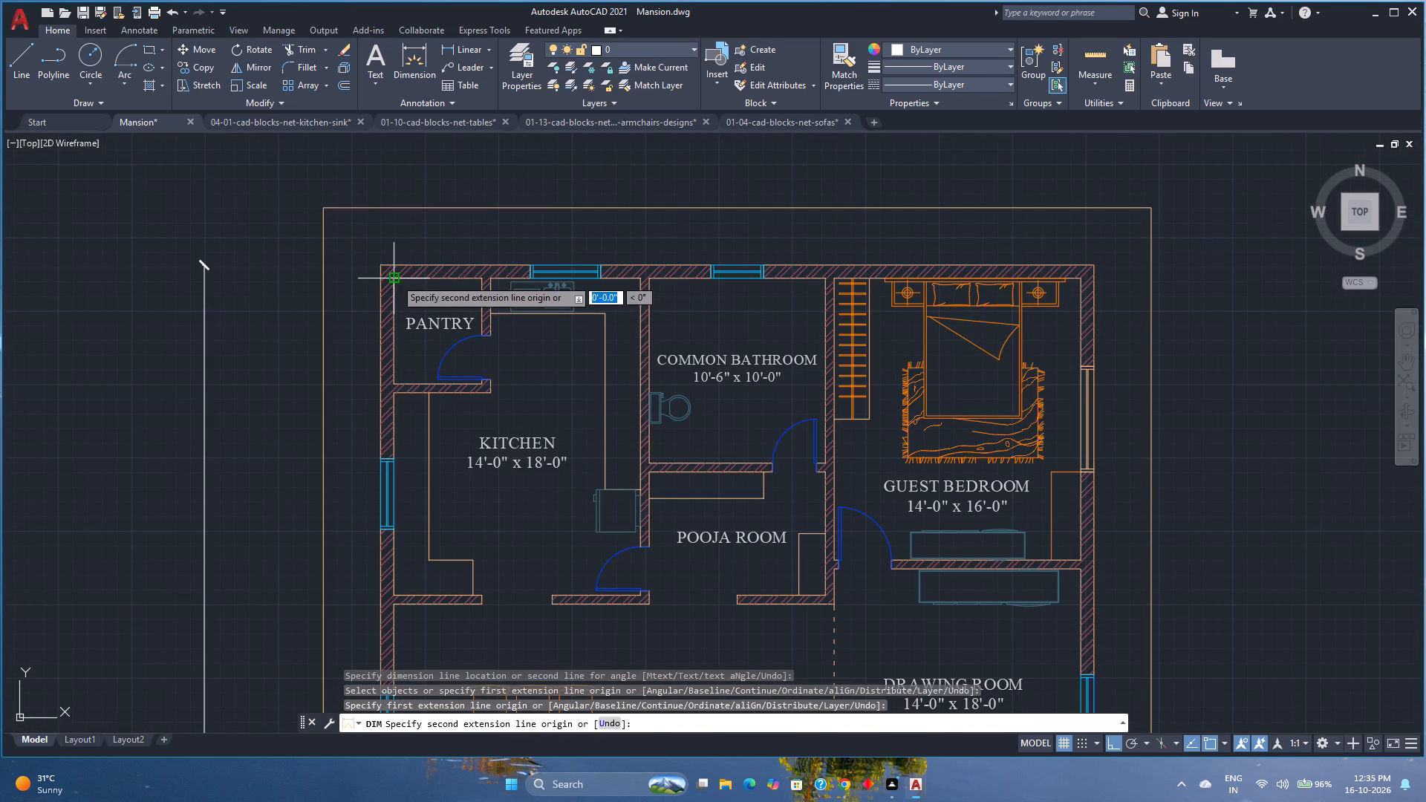
pyautogui.scroll(-3, 395, 278)
pyautogui.scroll(3, 391, 518)
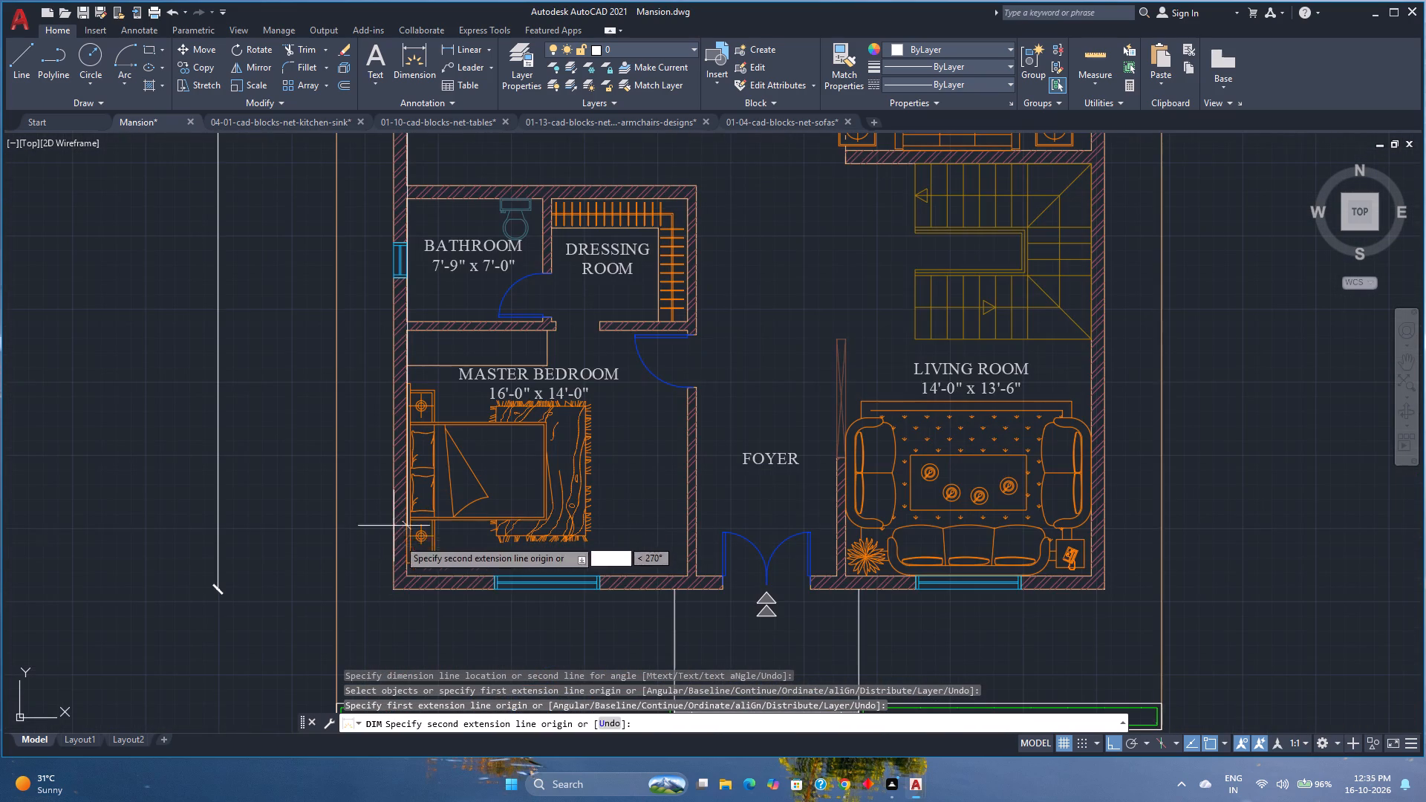
pyautogui.click(406, 569)
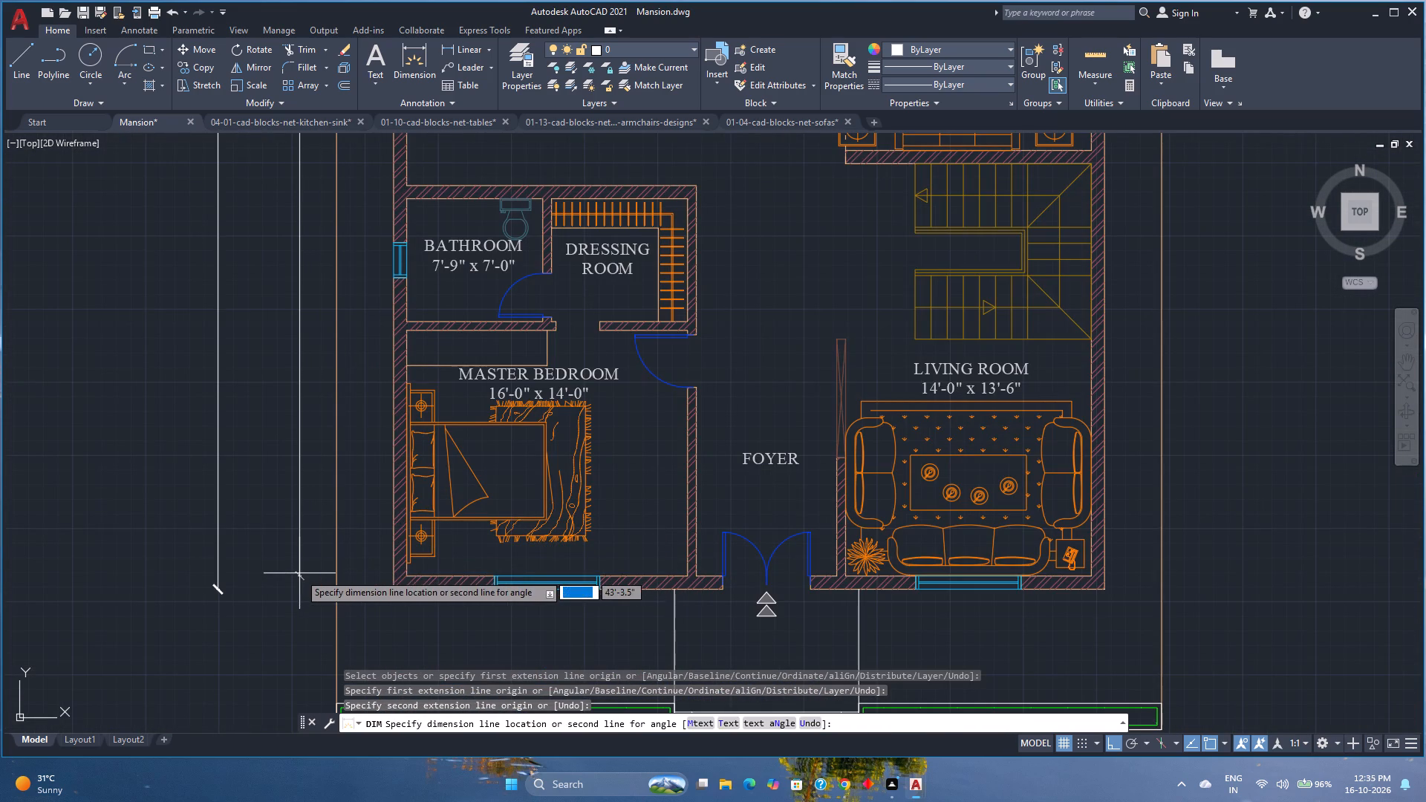
pyautogui.scroll(-2, 299, 573)
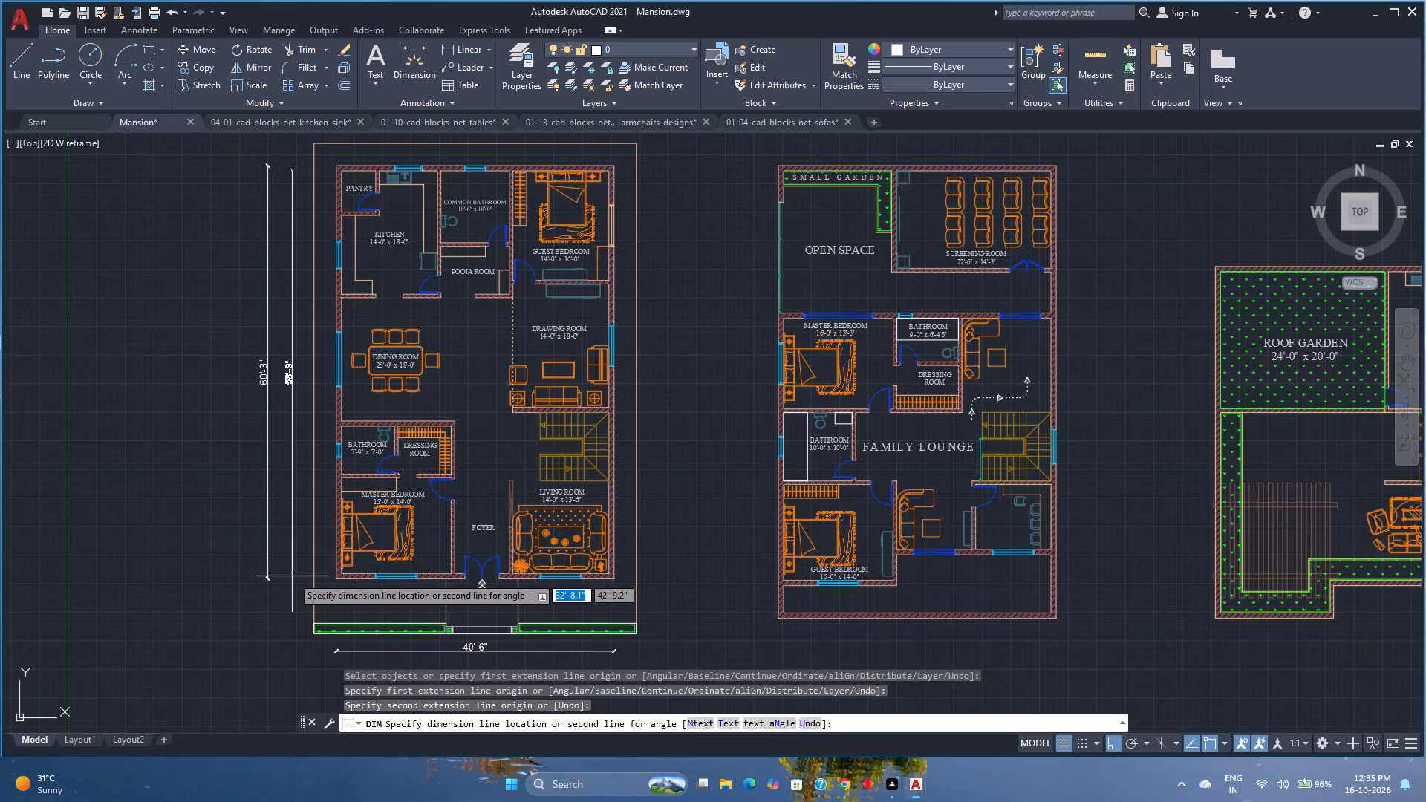
pyautogui.click(292, 576)
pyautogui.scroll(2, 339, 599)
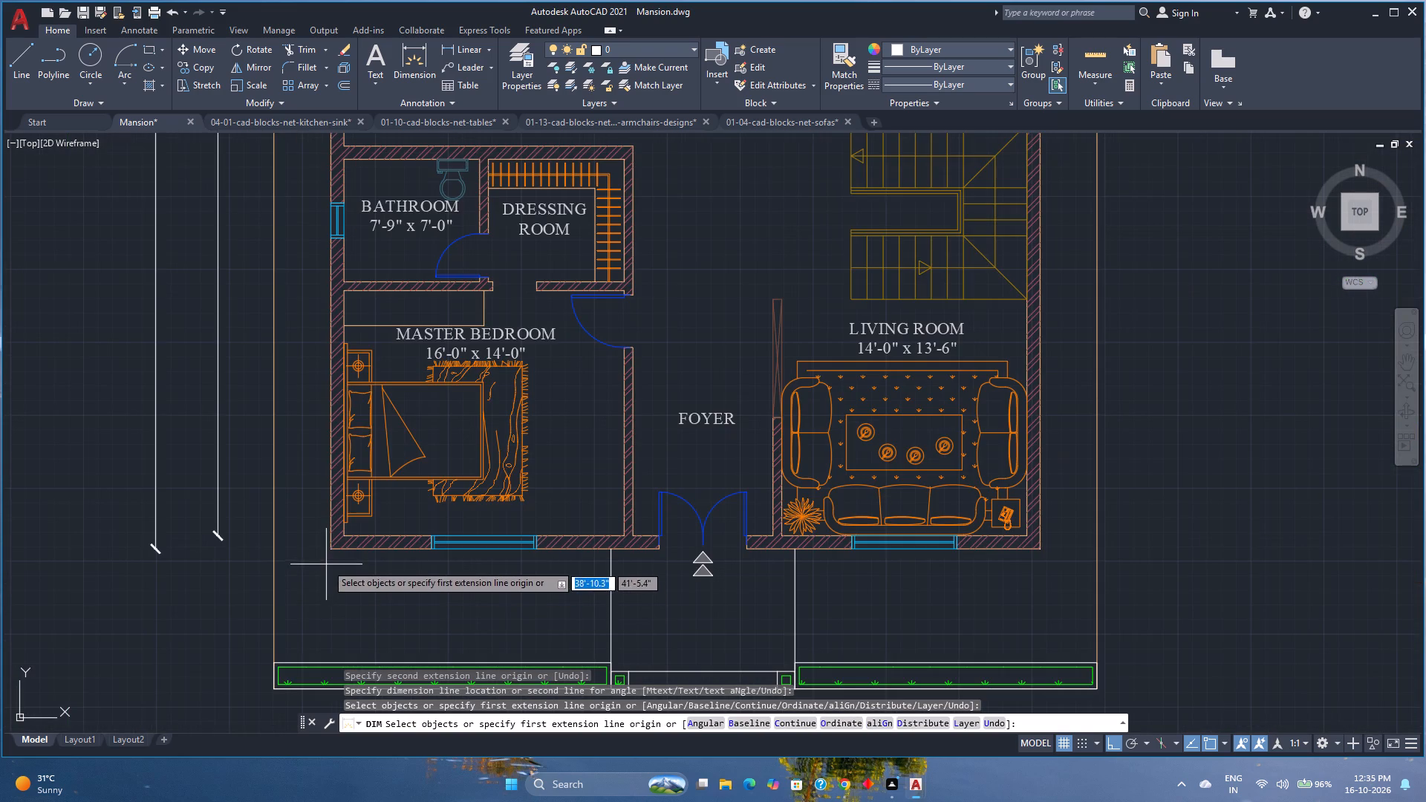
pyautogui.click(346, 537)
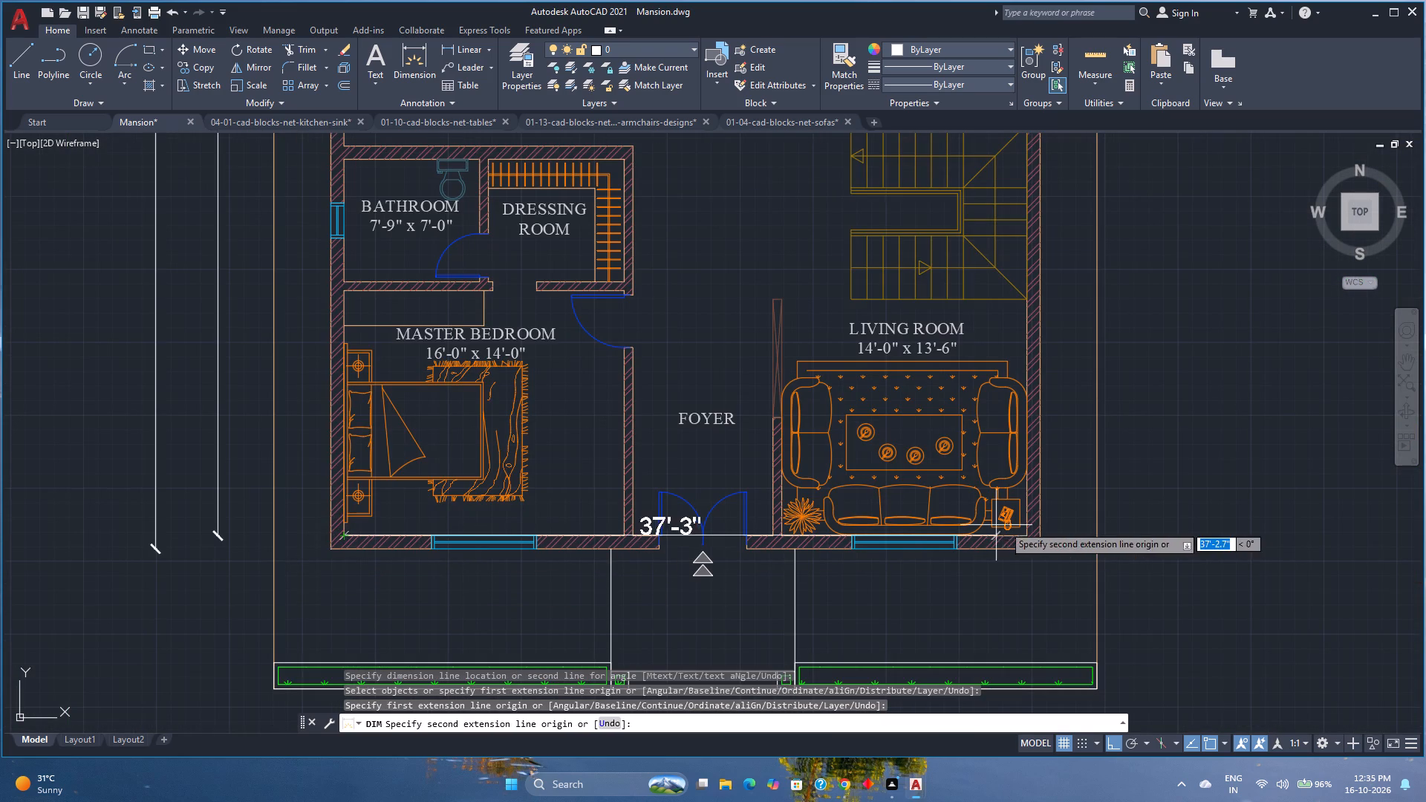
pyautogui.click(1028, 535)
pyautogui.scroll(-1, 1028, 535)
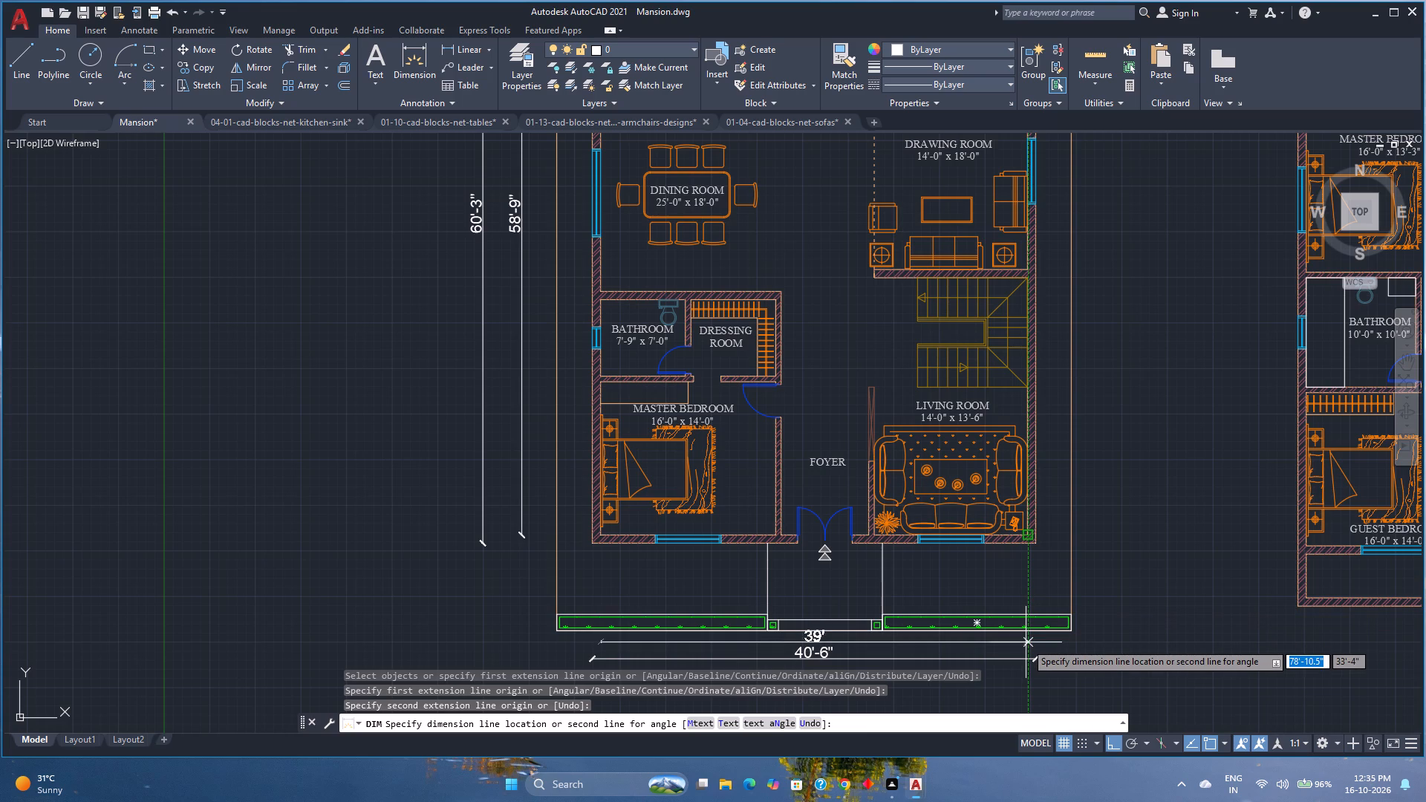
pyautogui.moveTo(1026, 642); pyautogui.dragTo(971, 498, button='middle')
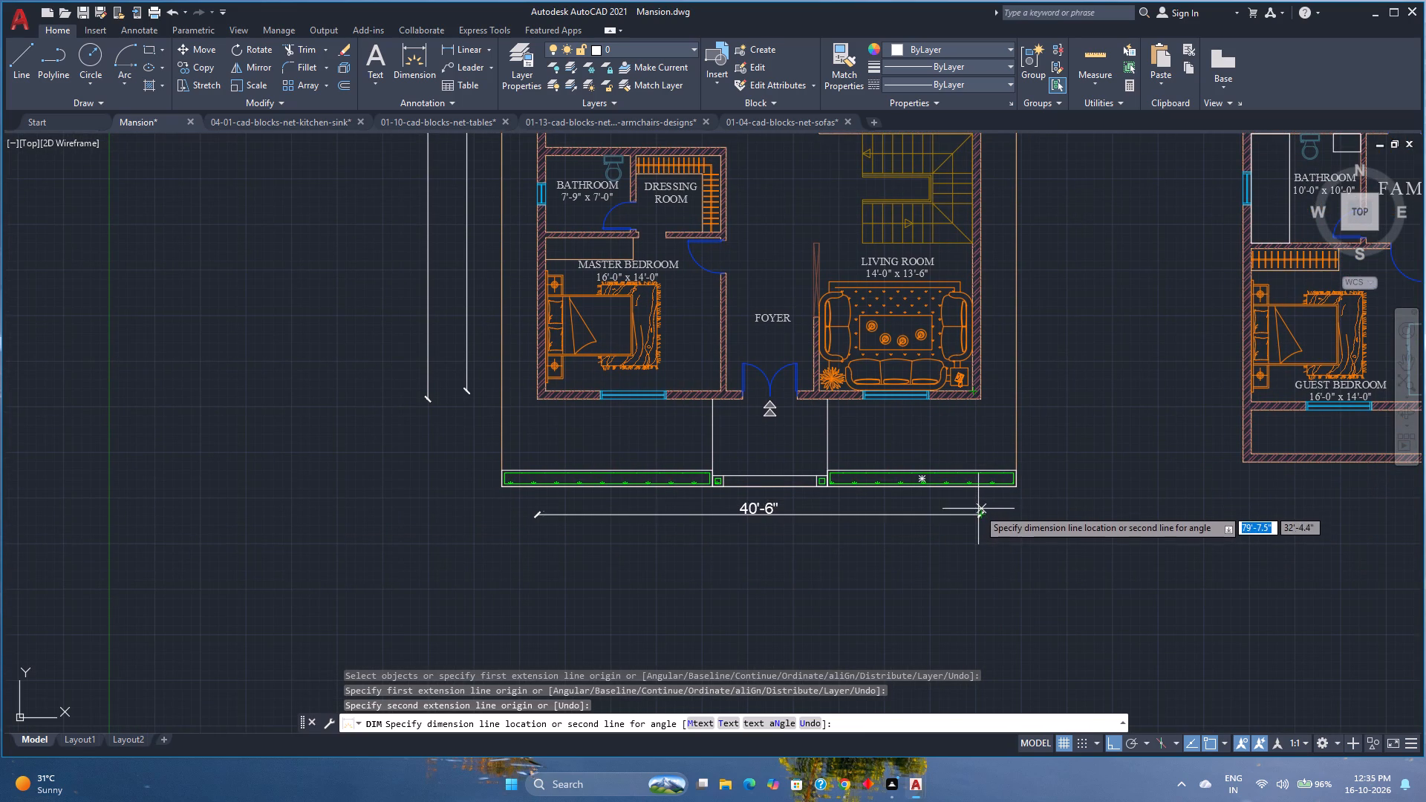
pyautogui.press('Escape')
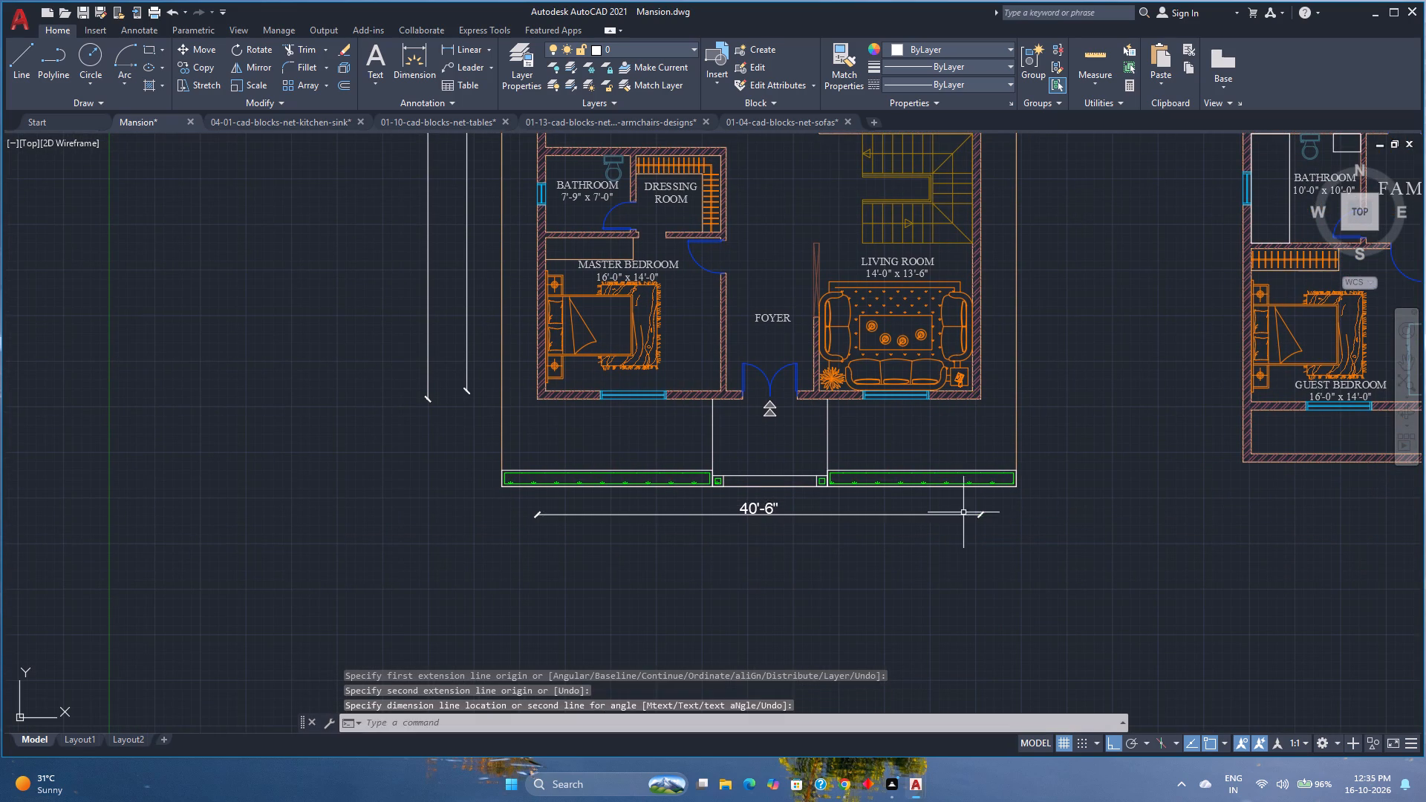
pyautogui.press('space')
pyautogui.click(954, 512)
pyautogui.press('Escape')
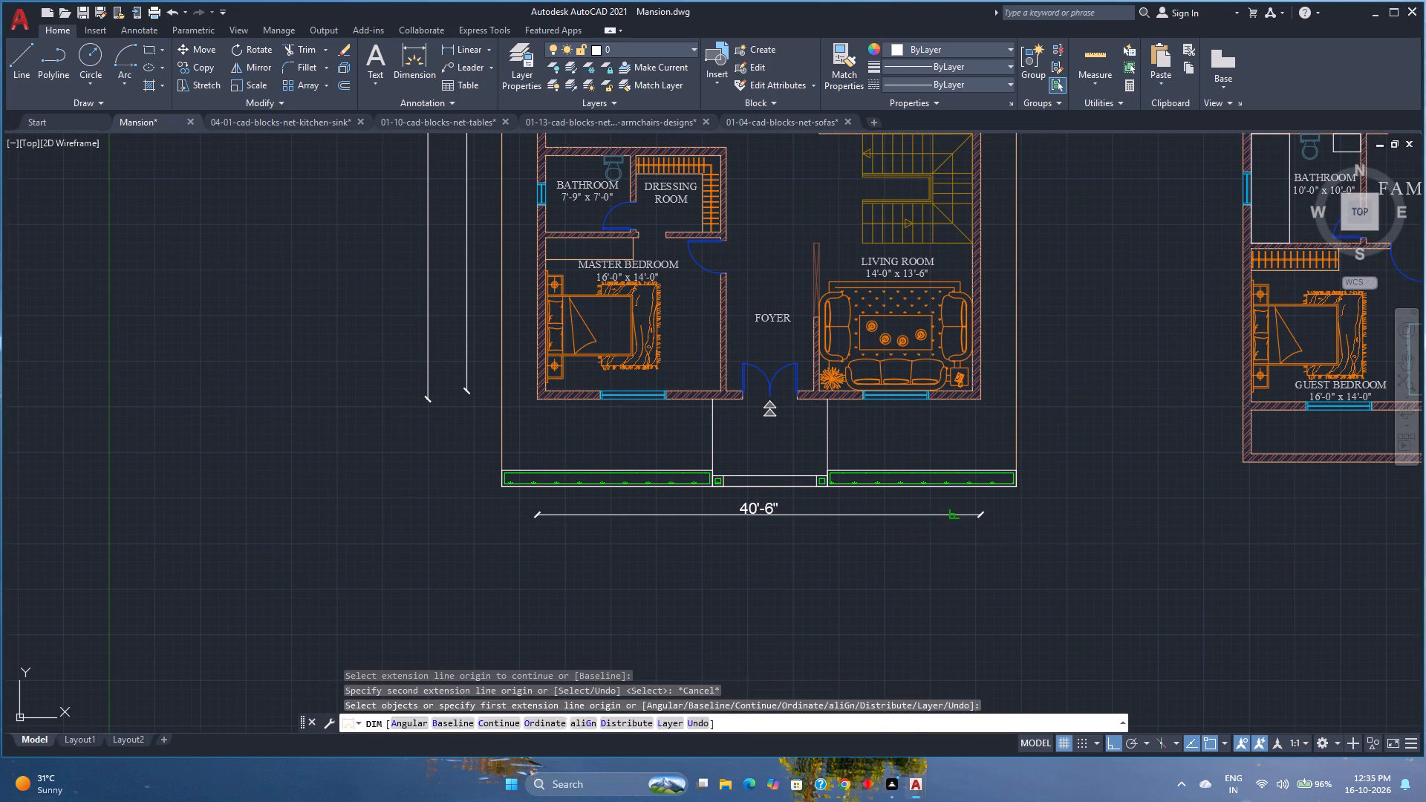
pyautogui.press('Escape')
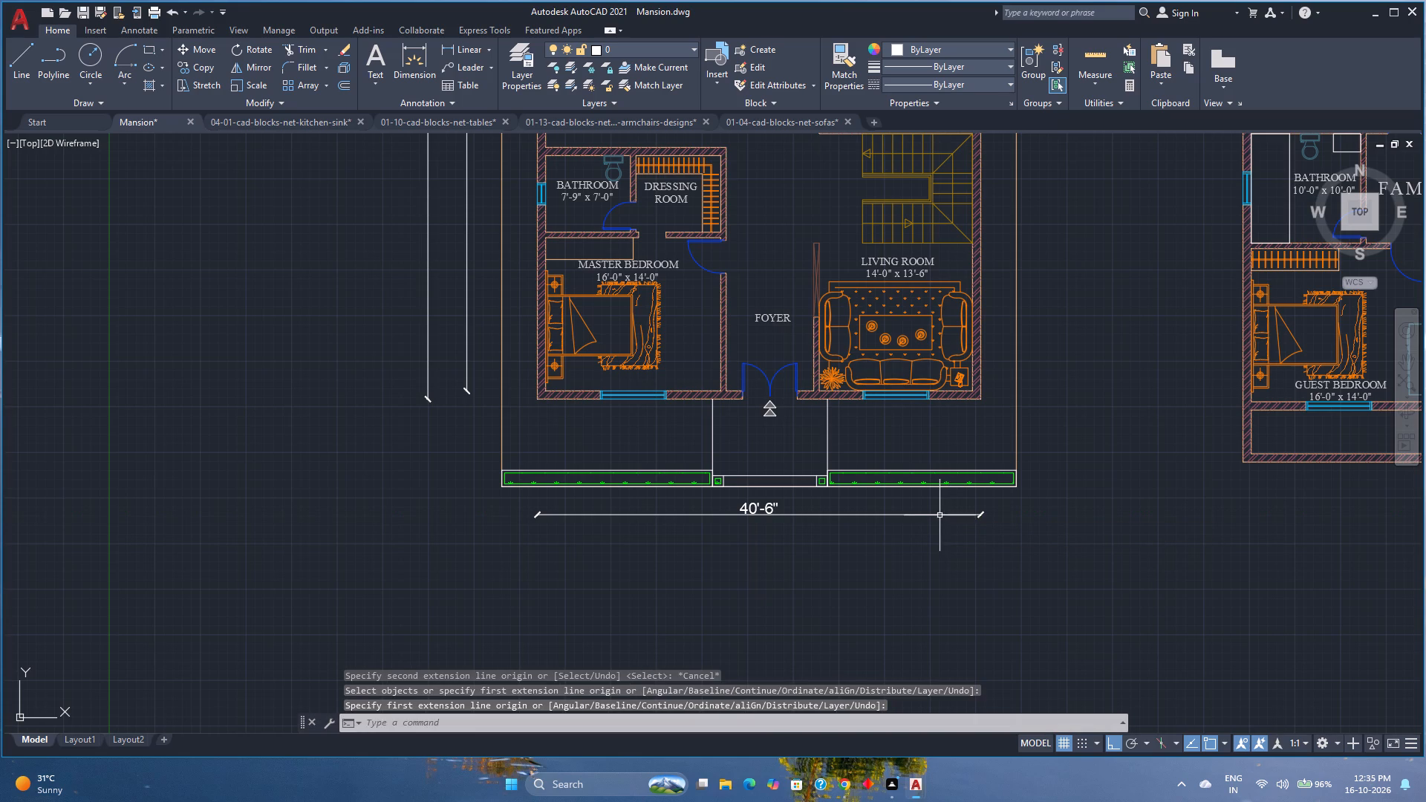
# Move the ground floor's overall width dimension line farther below the front boundary to make room for another dimension.
pyautogui.click(940, 515)
pyautogui.click(762, 511)
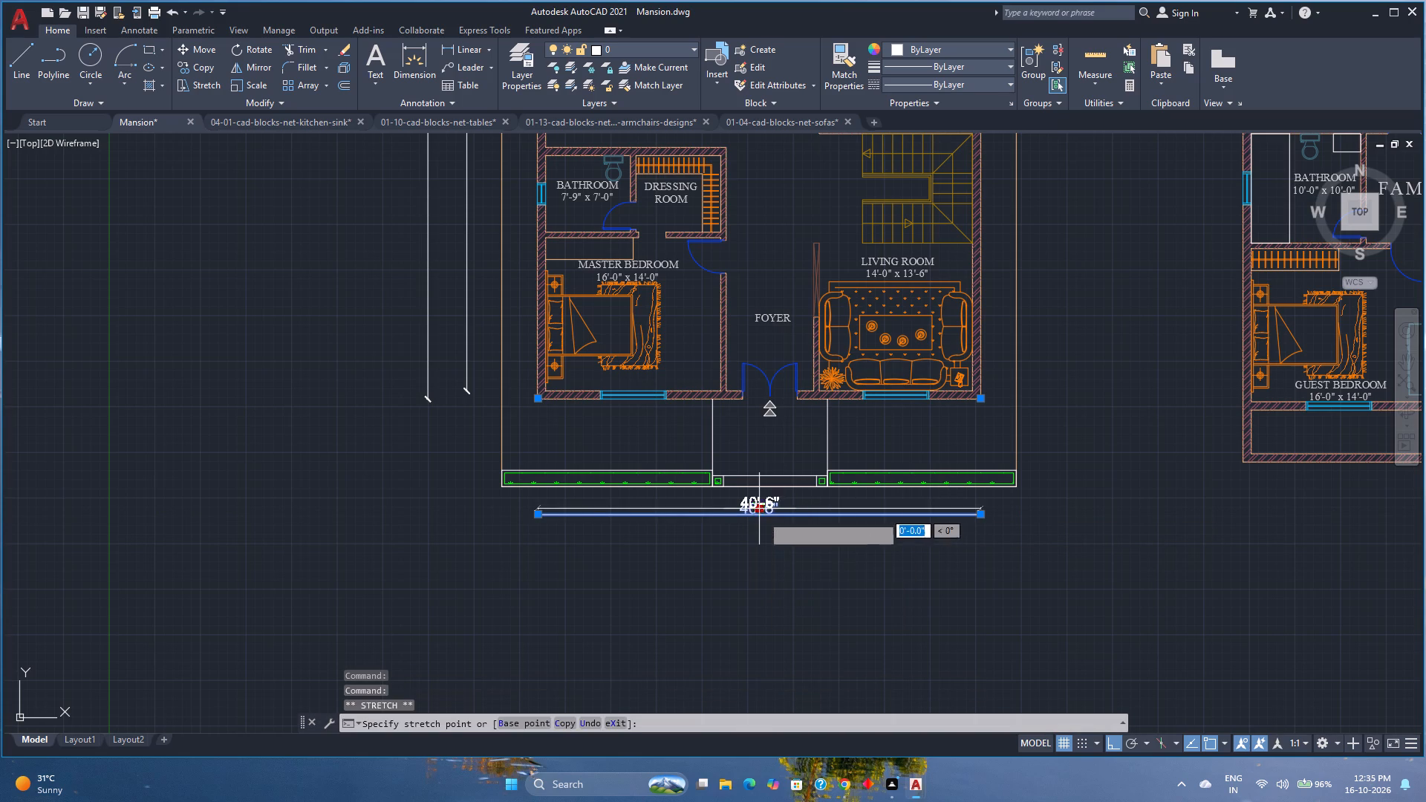
pyautogui.click(765, 545)
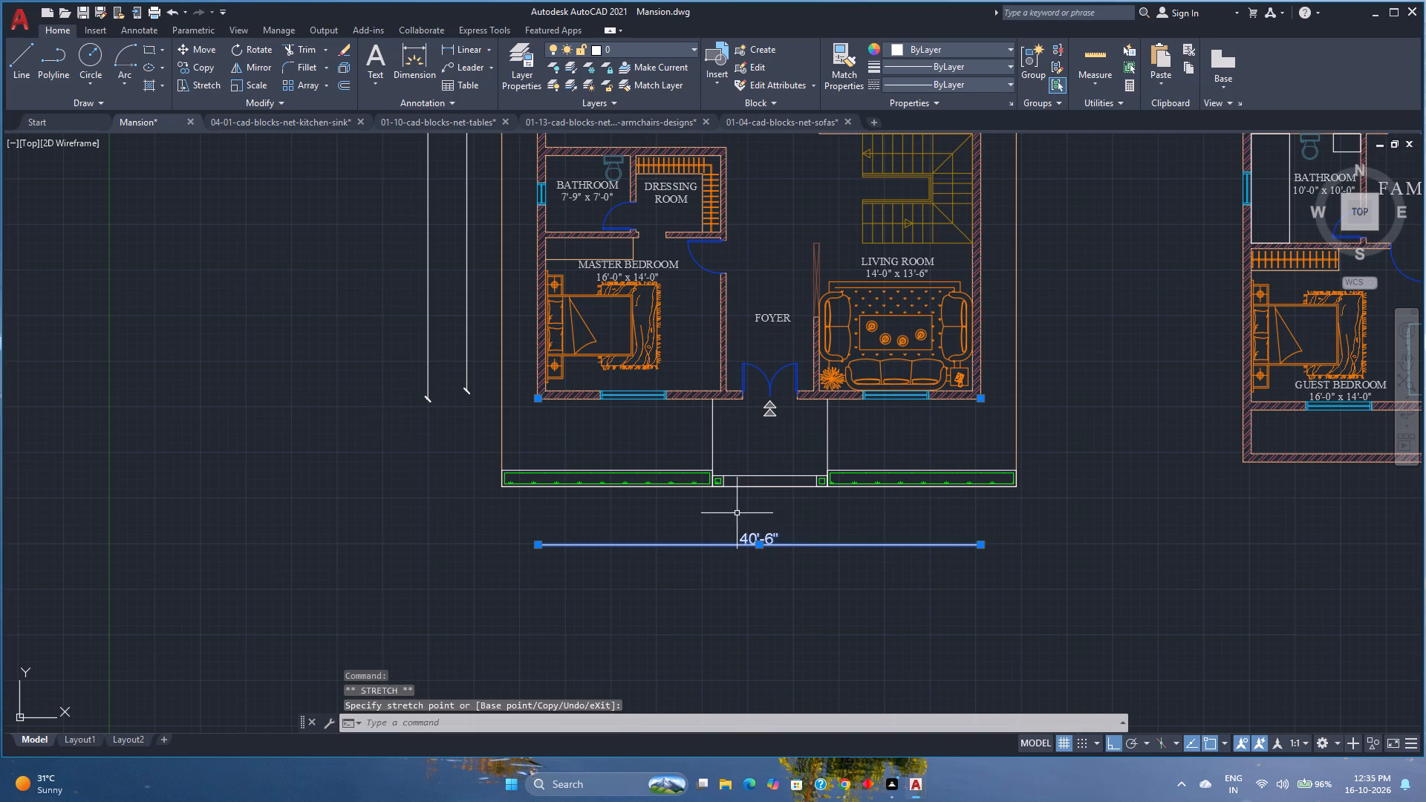
# Dimension the ground floor's inner width between the inner faces of the side walls, placing it between the front boundary and the overall width dimension.
pyautogui.click(403, 71)
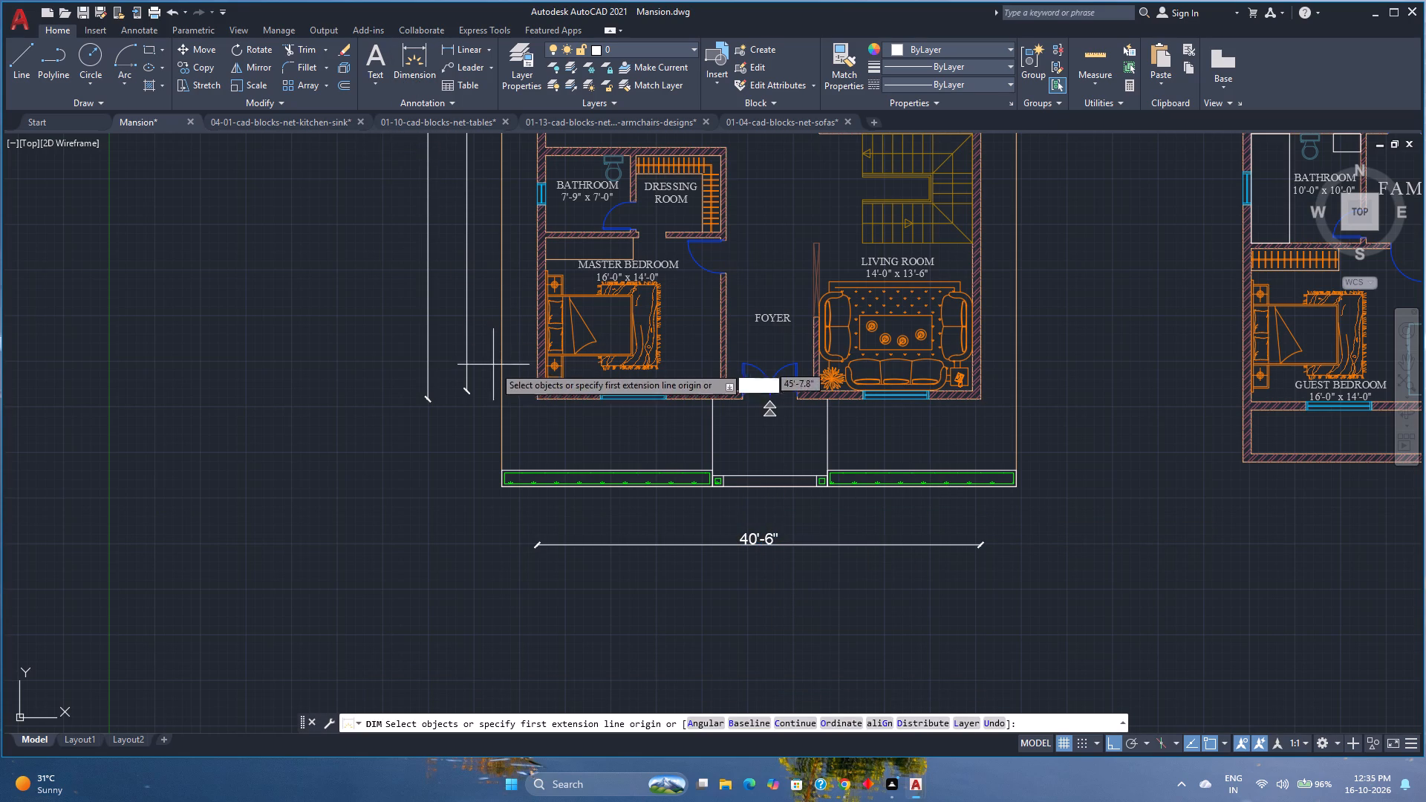
pyautogui.click(547, 394)
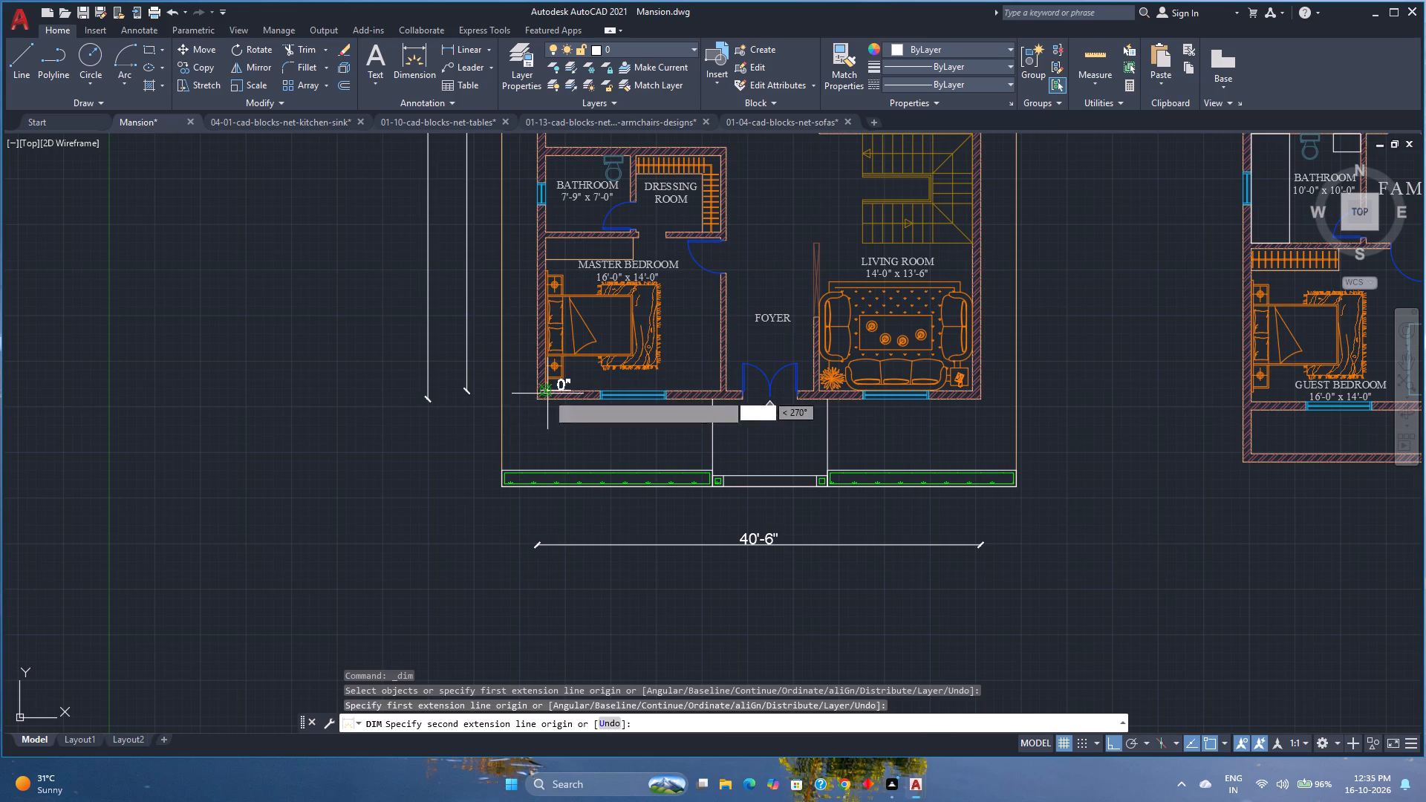
pyautogui.click(975, 394)
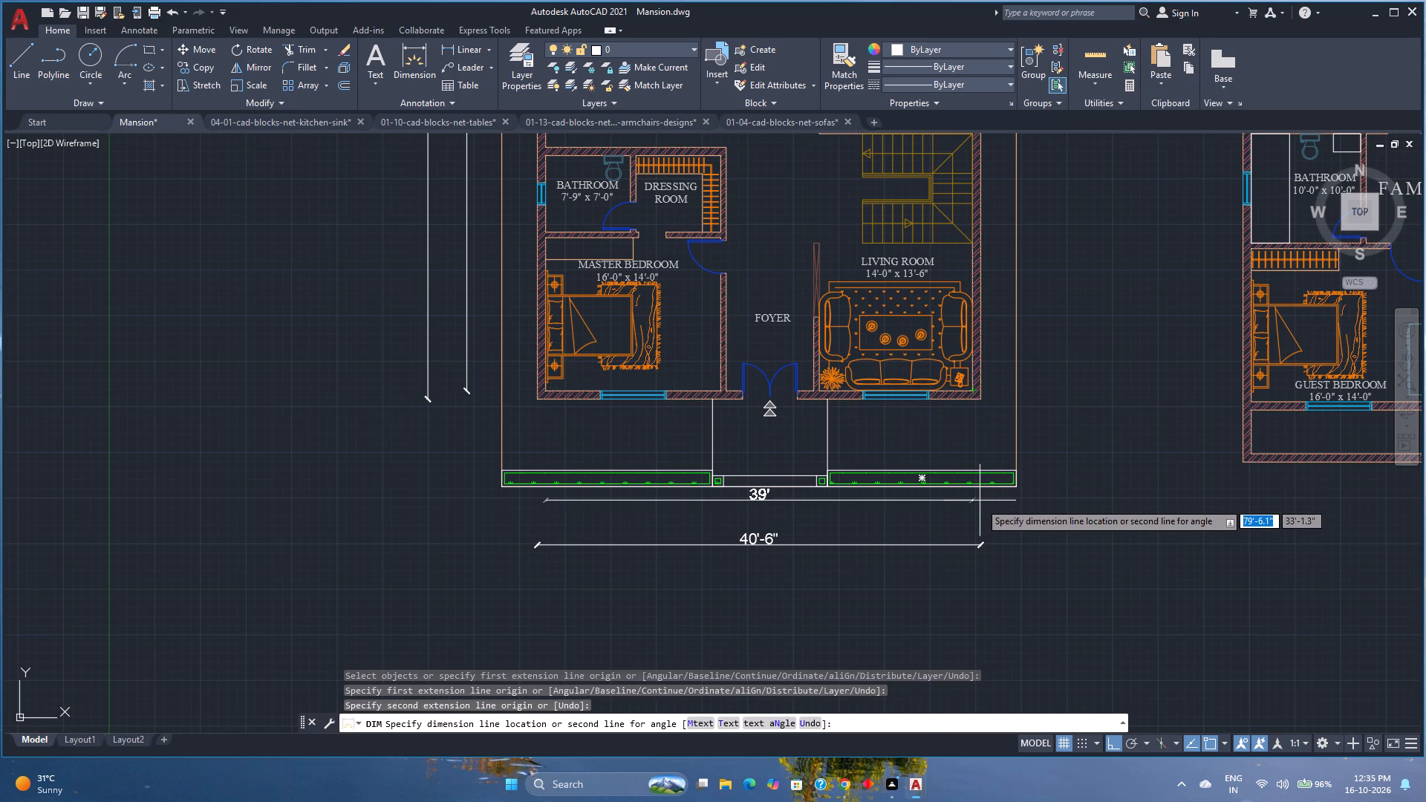
pyautogui.click(980, 521)
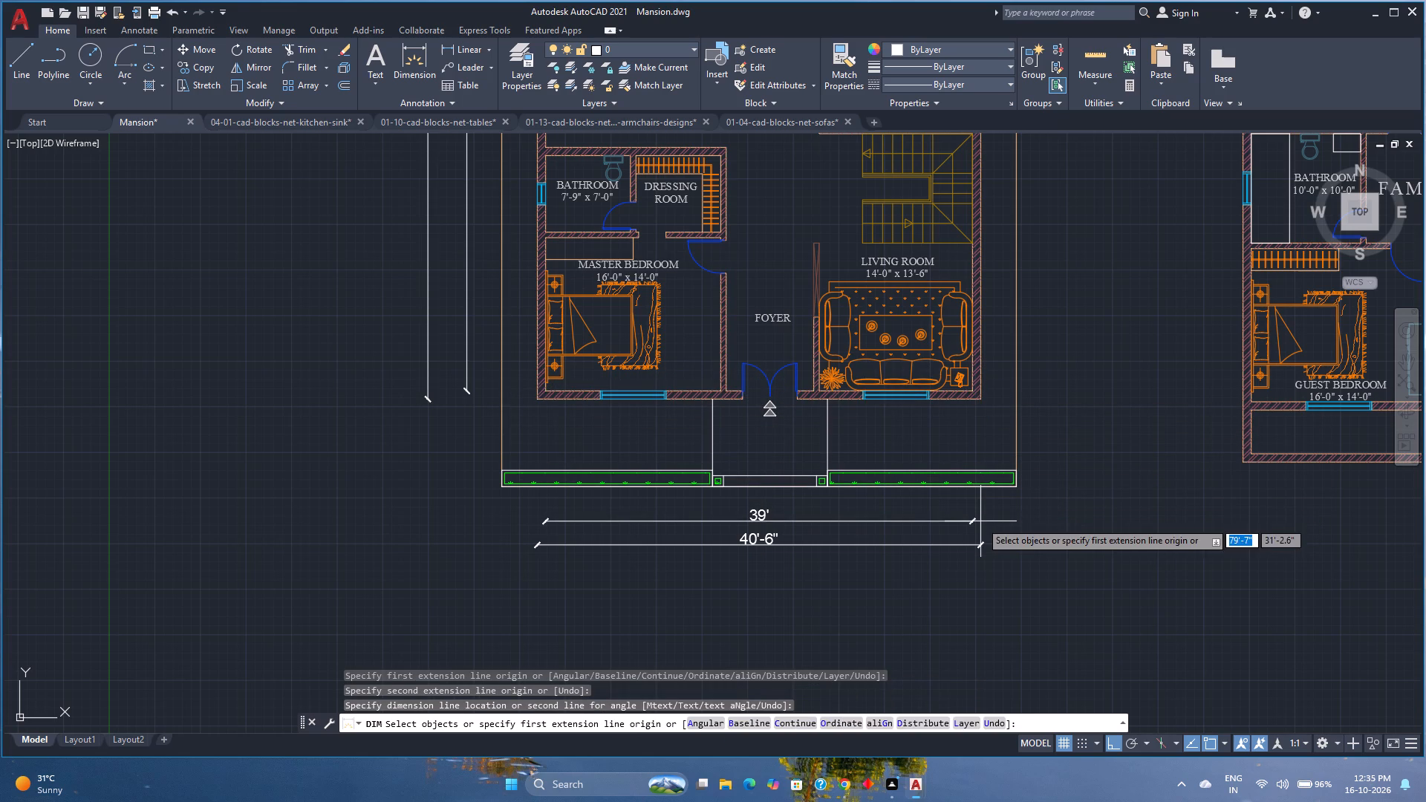
pyautogui.press('Escape')
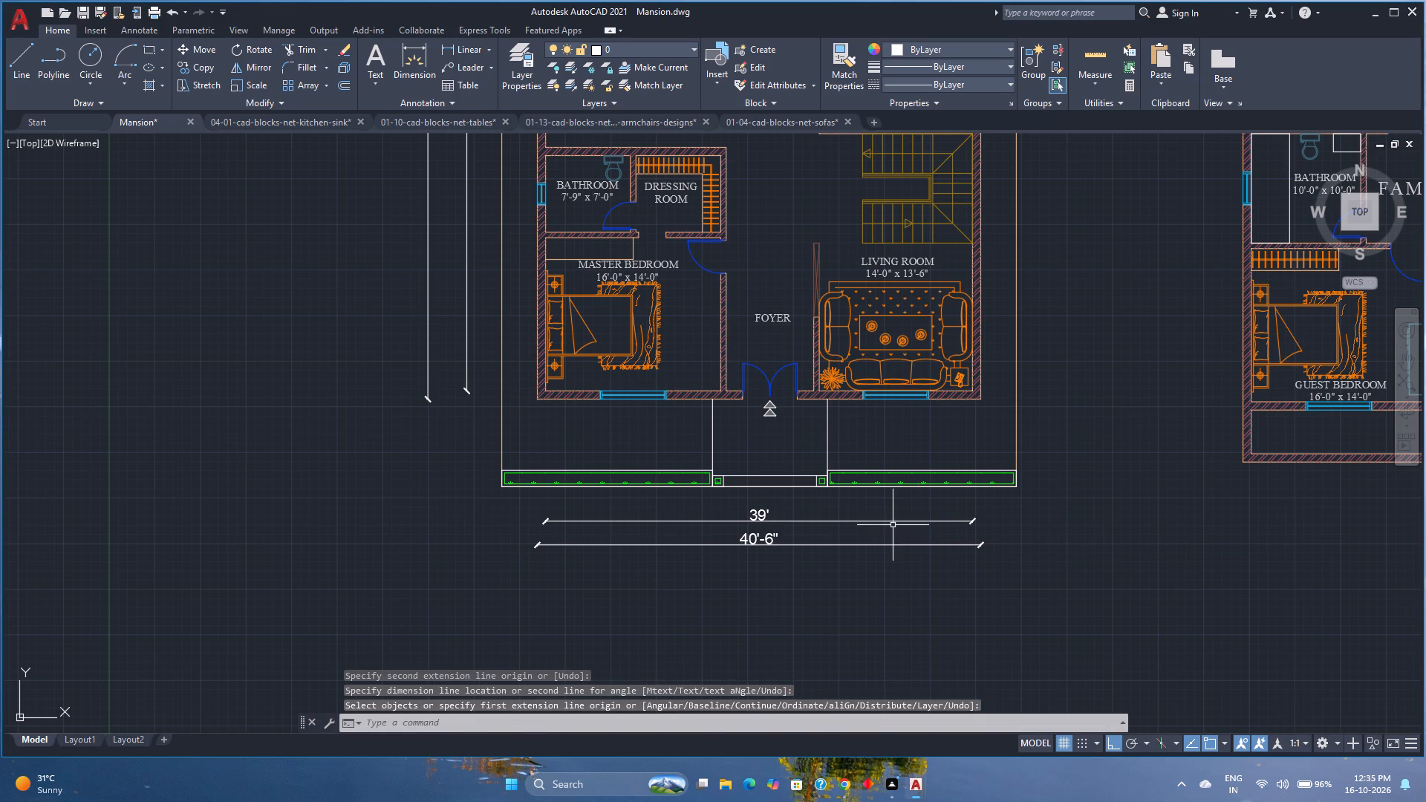
# Move the ground floor's inner width dimension line closer to the front boundary, increasing its spacing from the overall width dimension.
pyautogui.click(891, 520)
pyautogui.scroll(1, 758, 516)
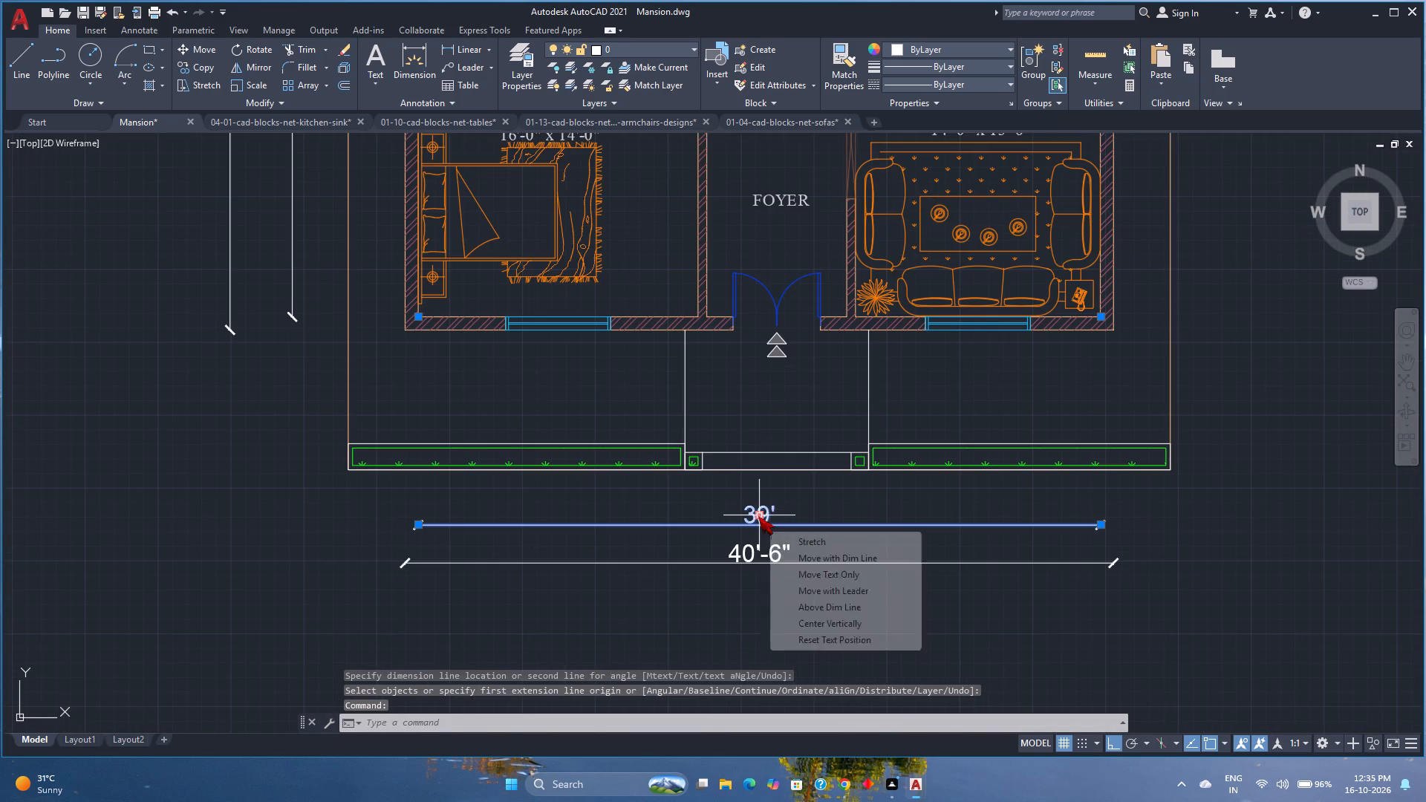
pyautogui.click(758, 516)
pyautogui.scroll(3, 753, 505)
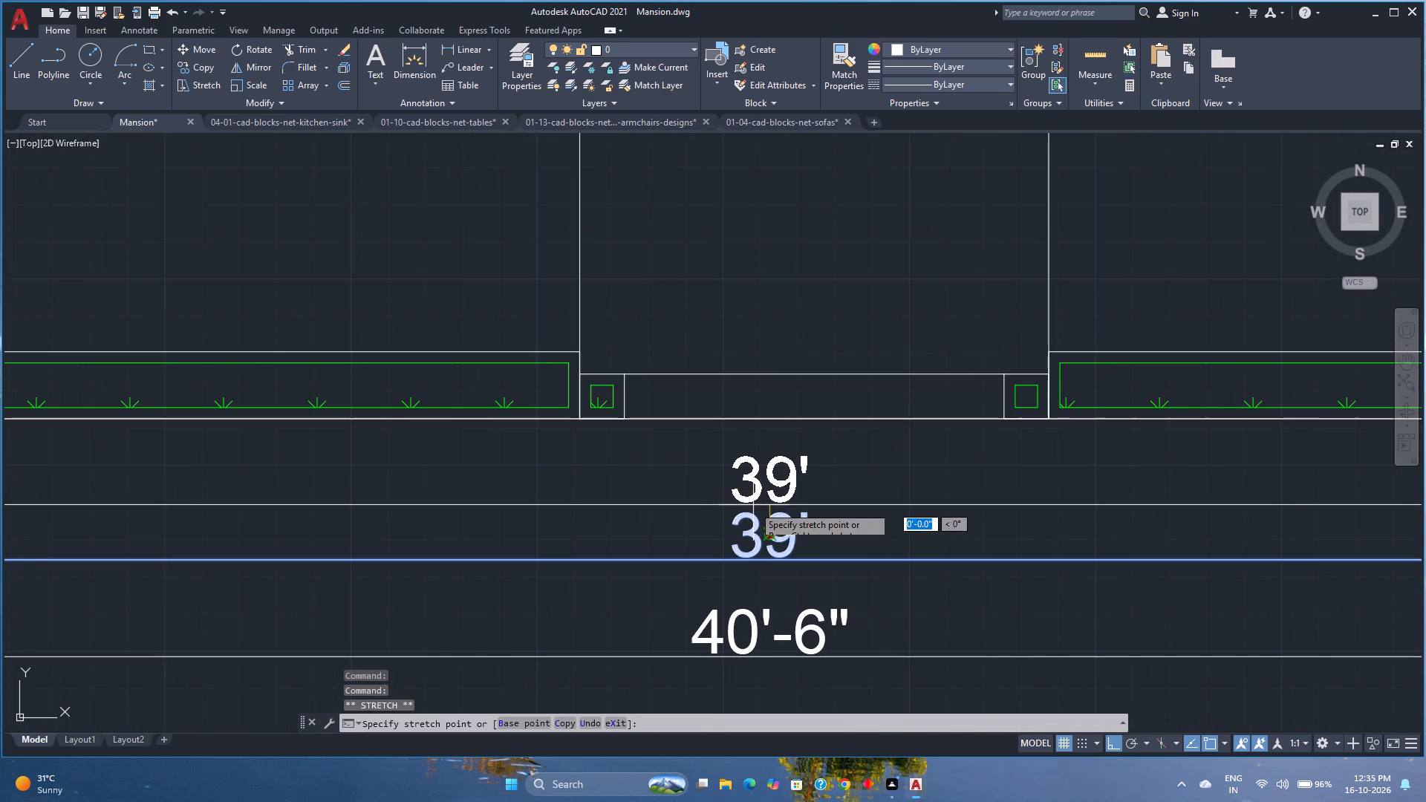
pyautogui.click(755, 509)
pyautogui.scroll(-2, 755, 509)
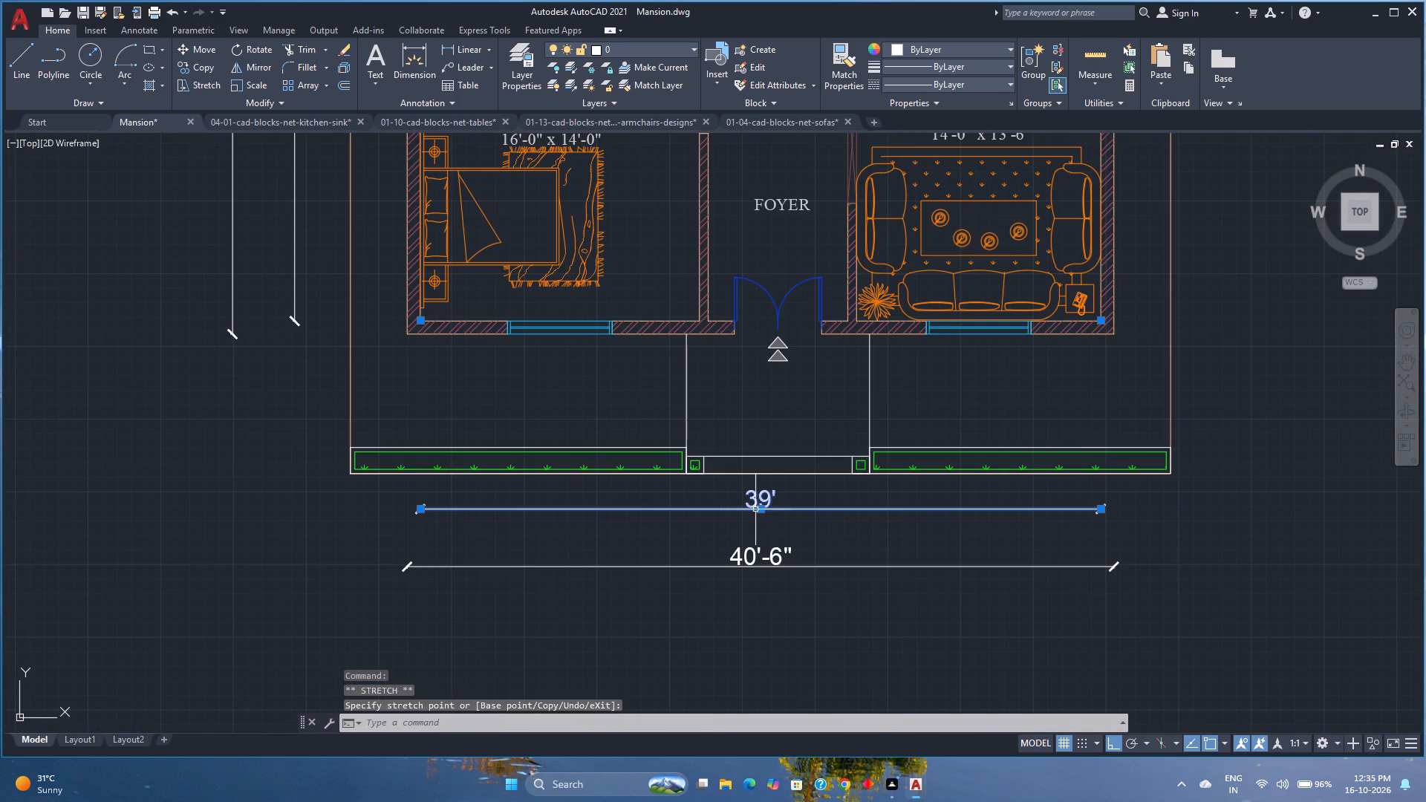
pyautogui.press('Escape')
# Review the ground floor, first floor and roof plans for missing dimensions and room labels.
pyautogui.scroll(-2, 755, 508)
pyautogui.moveTo(901, 466); pyautogui.dragTo(761, 519, button='middle')
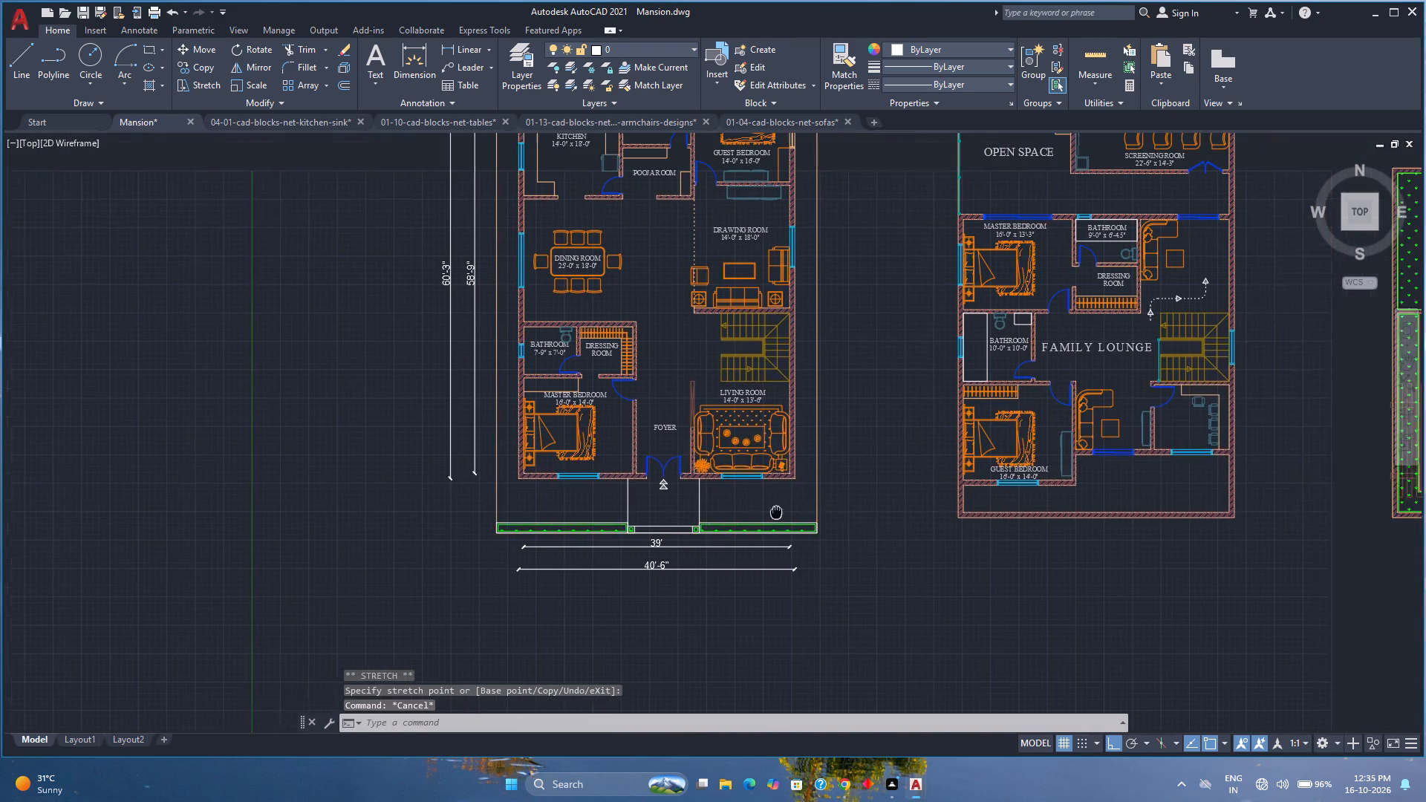
pyautogui.moveTo(761, 519); pyautogui.dragTo(683, 554, button='middle')
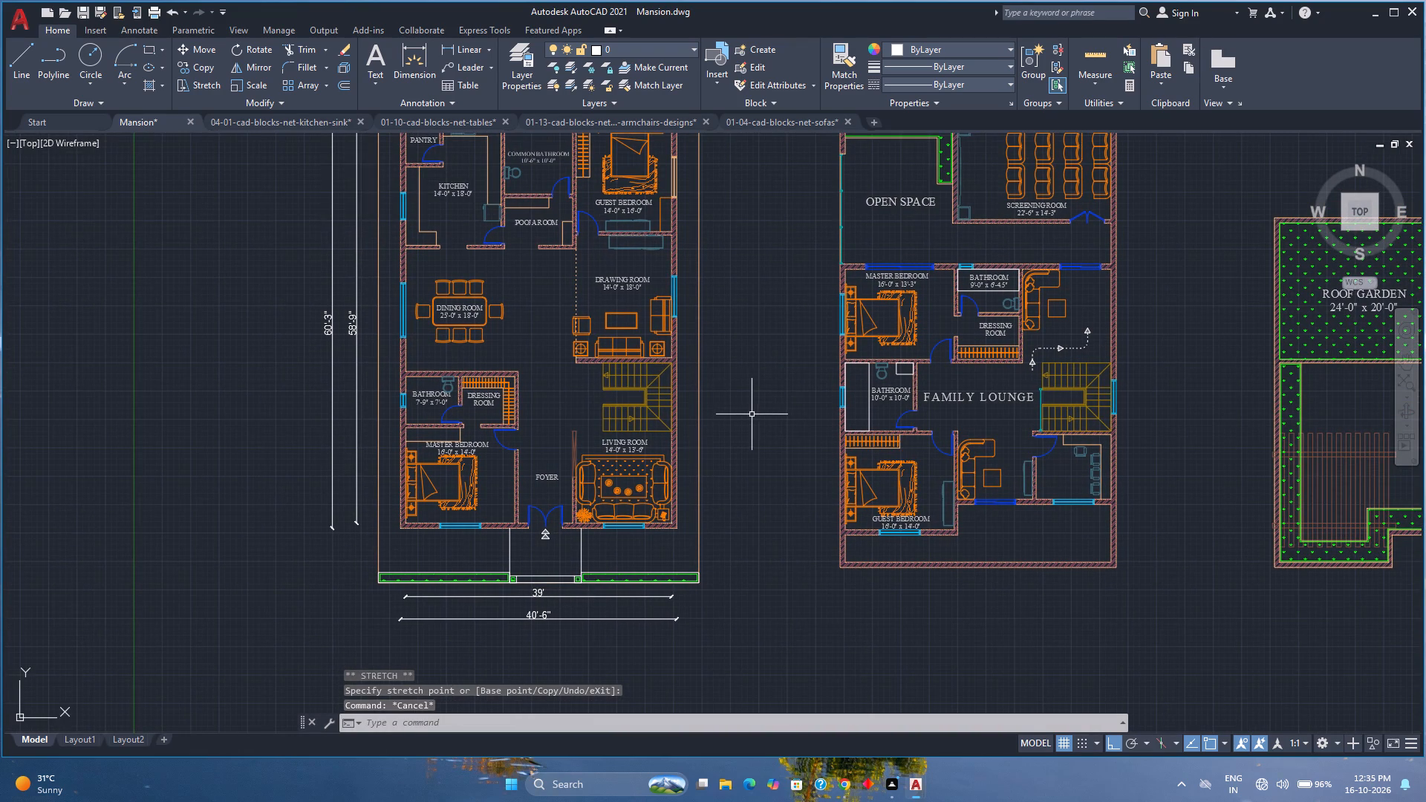
pyautogui.moveTo(755, 413); pyautogui.dragTo(630, 460, button='middle')
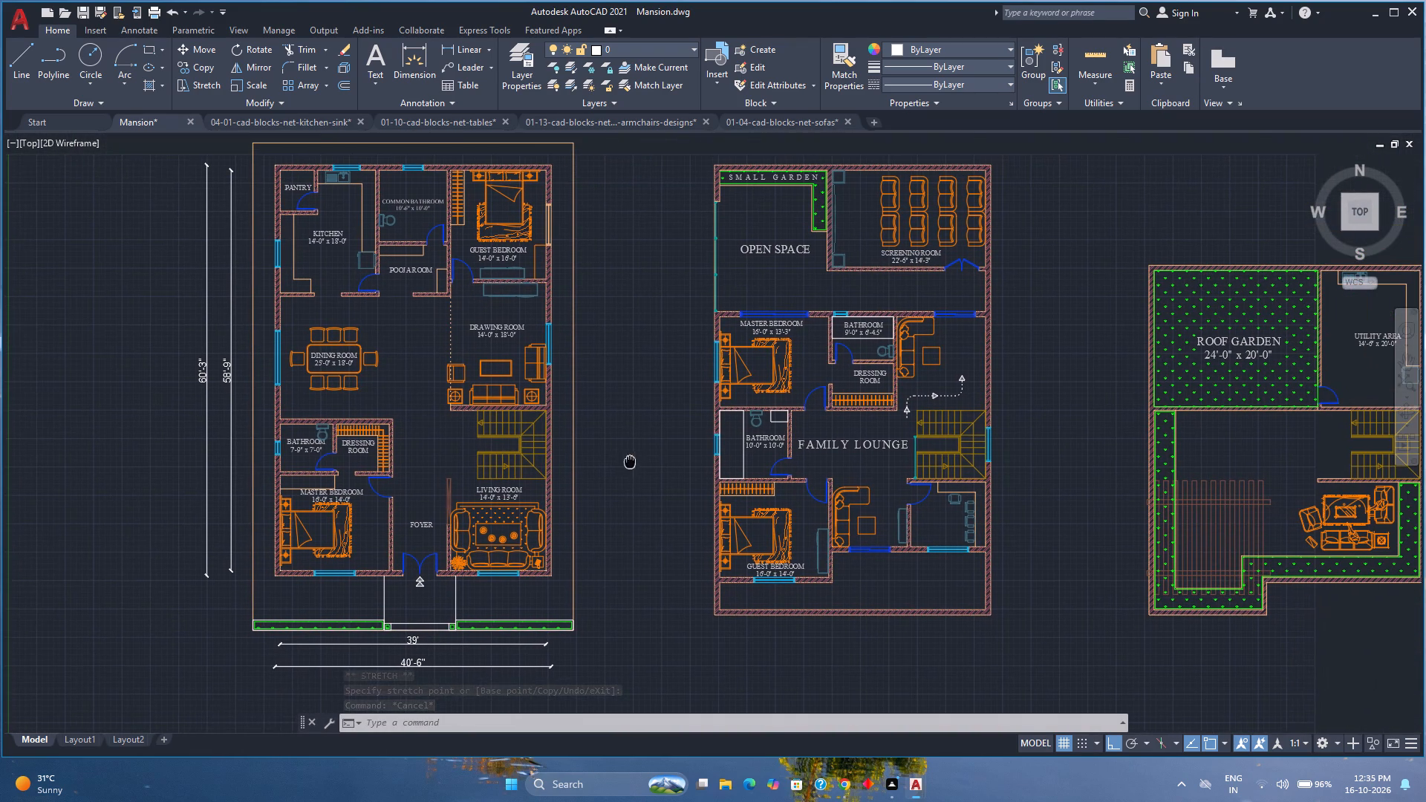
pyautogui.middleClick(630, 460)
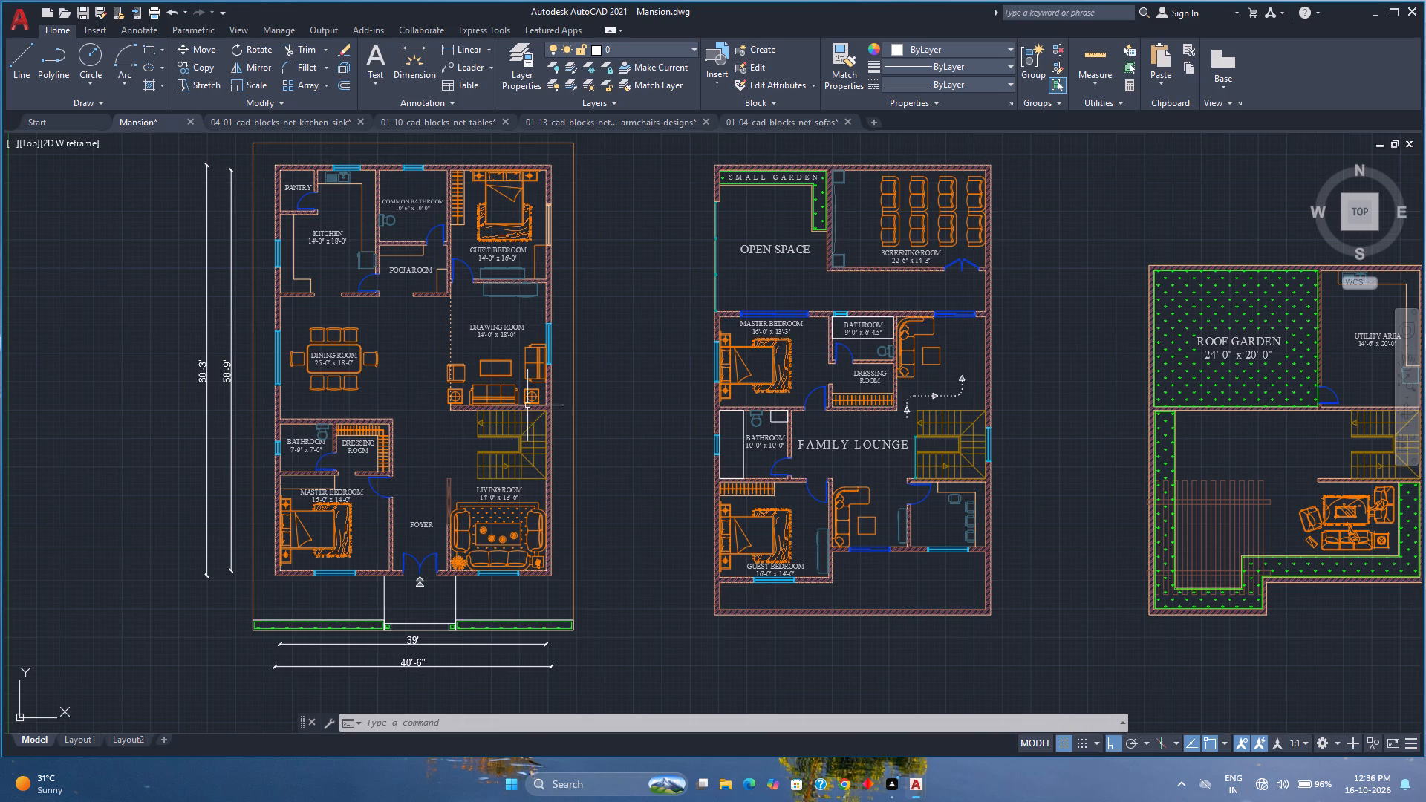
pyautogui.scroll(-2, 702, 379)
pyautogui.moveTo(702, 379); pyautogui.dragTo(523, 362, button='middle')
pyautogui.scroll(1, 681, 379)
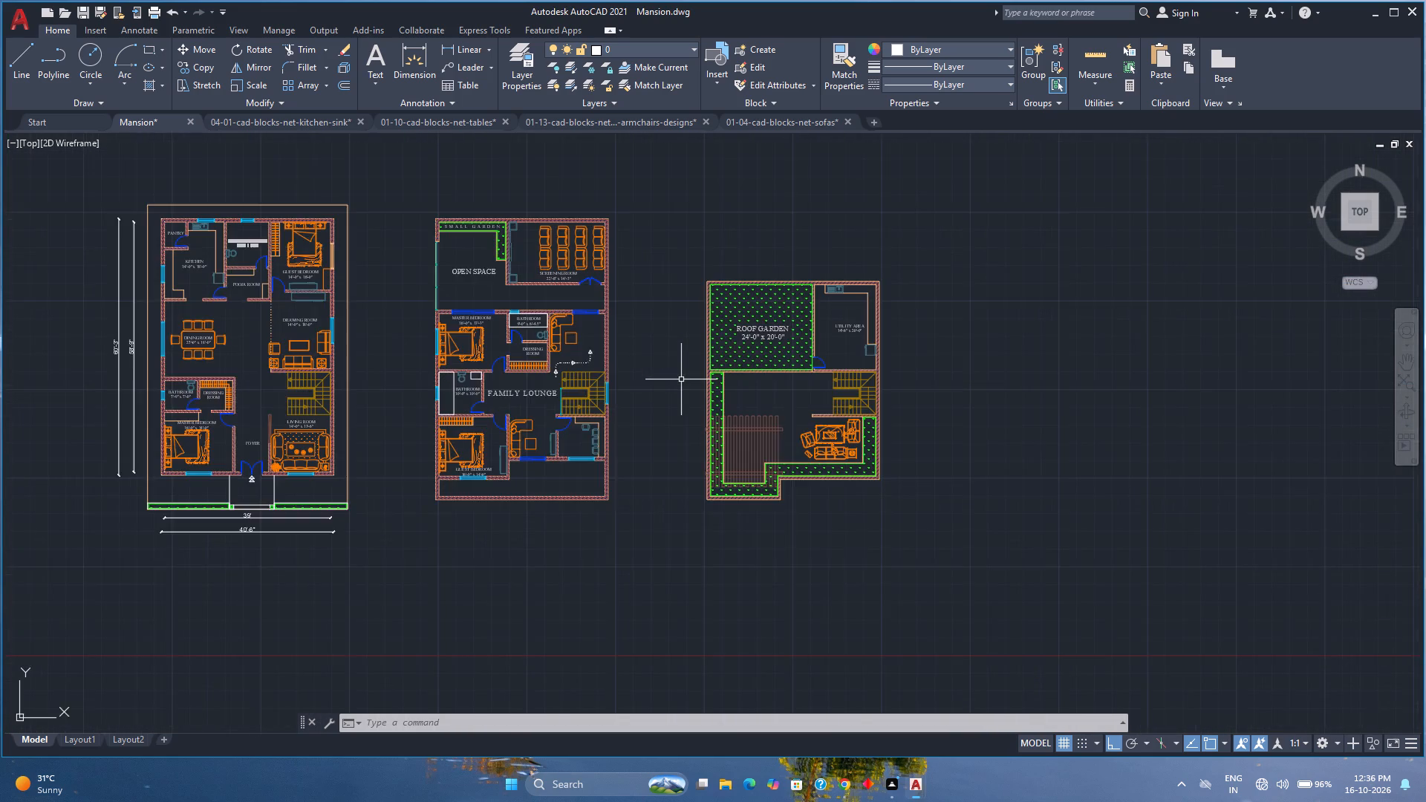
pyautogui.scroll(2, 681, 379)
pyautogui.scroll(-1, 681, 379)
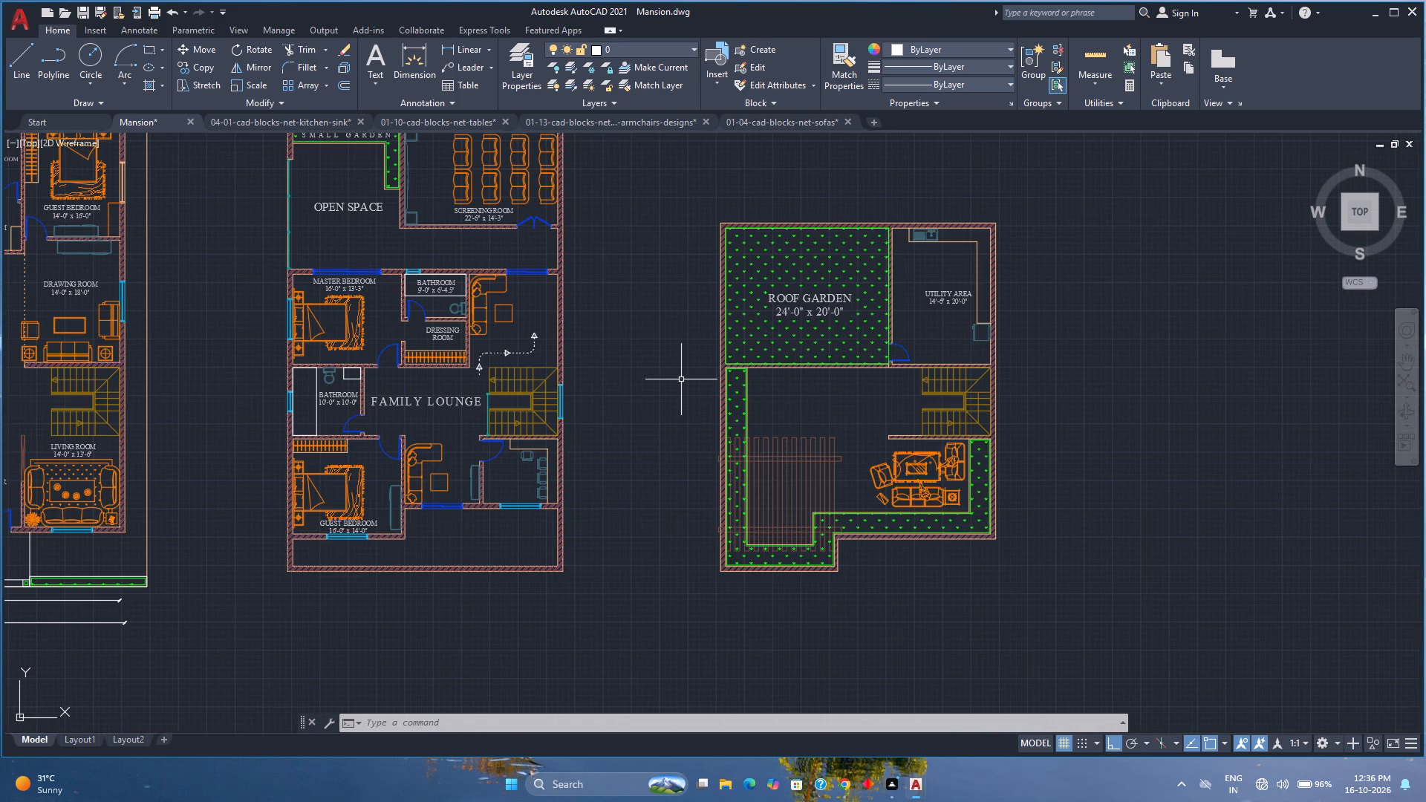
pyautogui.scroll(-1, 681, 379)
pyautogui.scroll(1, 295, 417)
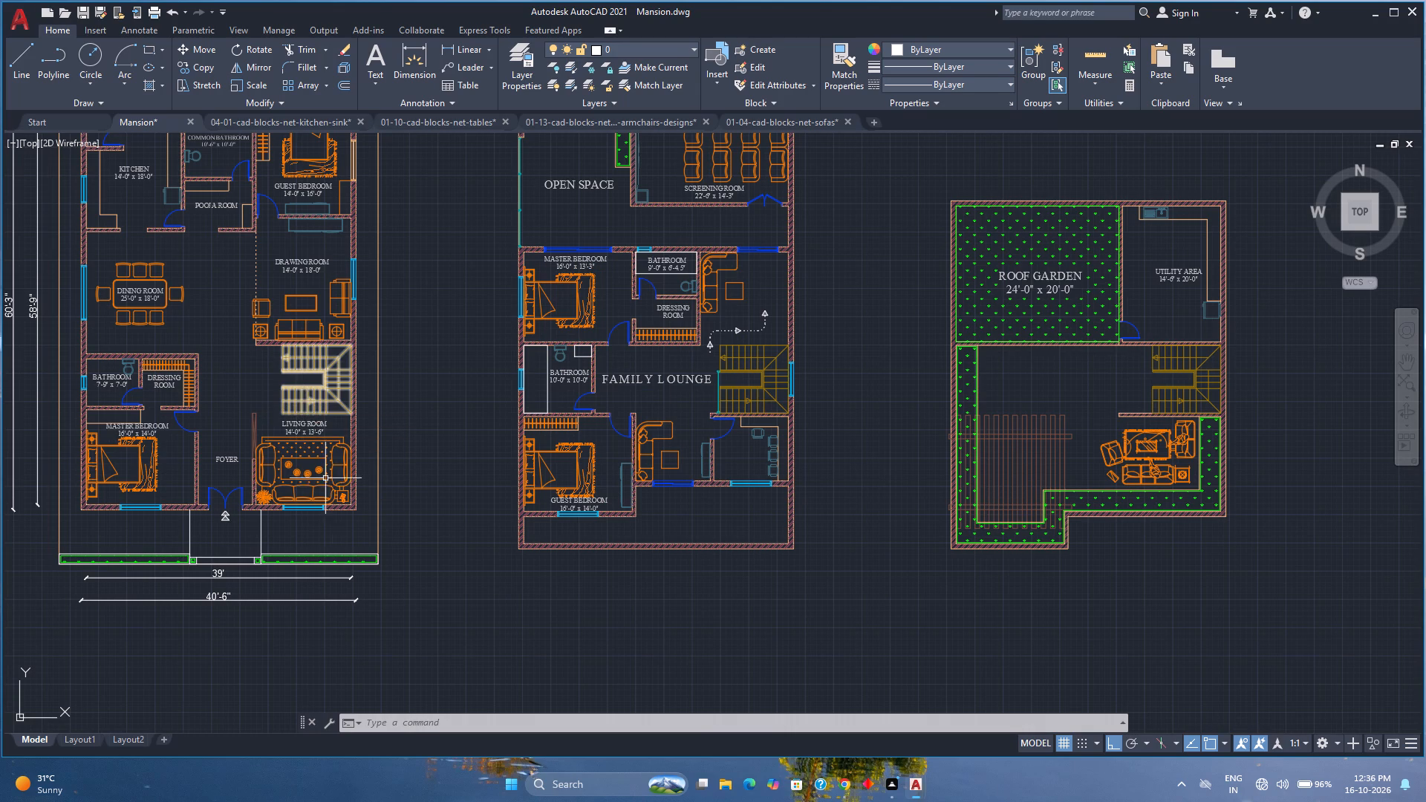
pyautogui.moveTo(796, 573); pyautogui.dragTo(651, 581, button='middle')
pyautogui.middleClick(651, 581)
pyautogui.scroll(-1, 651, 581)
pyautogui.scroll(2, 938, 503)
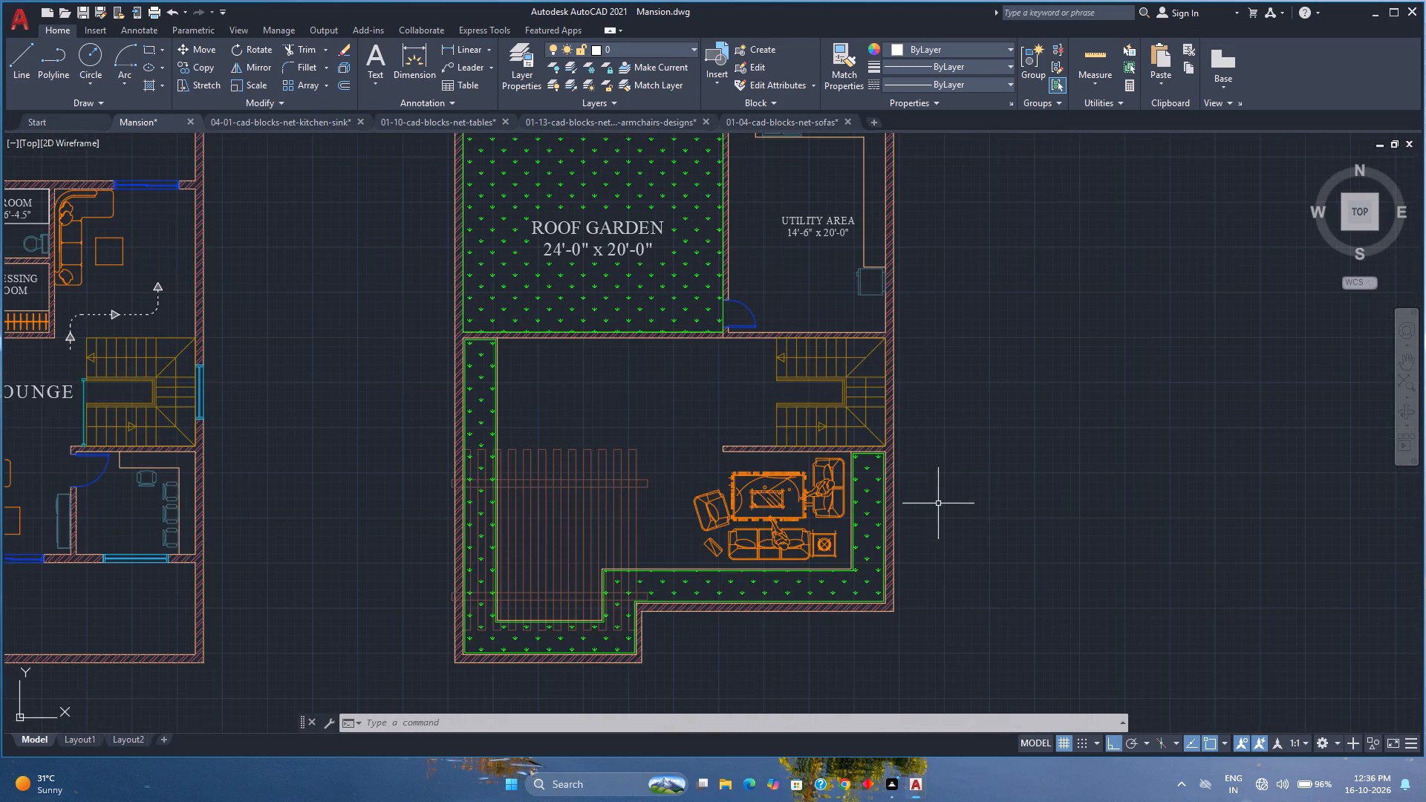
pyautogui.moveTo(938, 503); pyautogui.dragTo(942, 543, button='middle')
pyautogui.middleClick(942, 543)
pyautogui.scroll(-1, 942, 543)
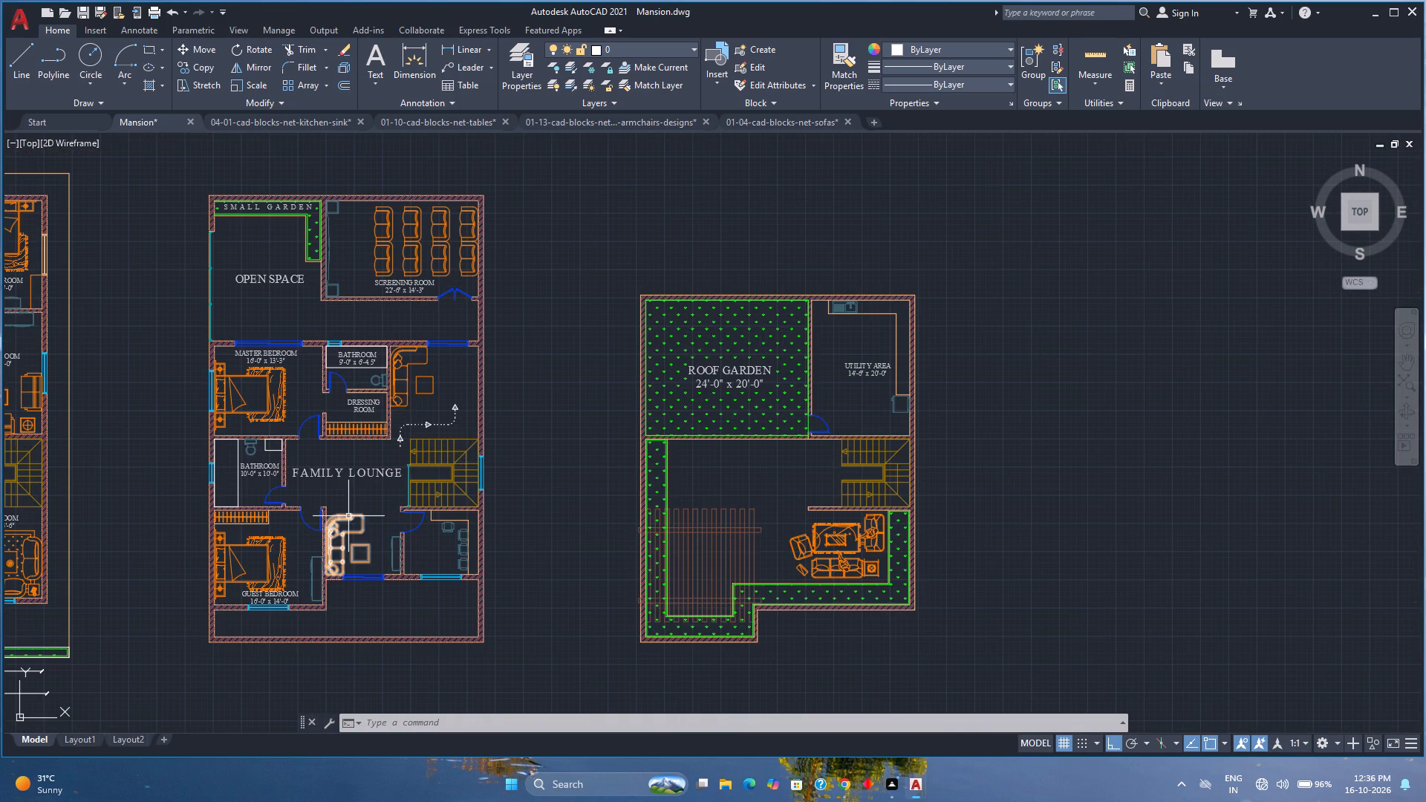
pyautogui.scroll(1, 348, 516)
pyautogui.moveTo(348, 516); pyautogui.dragTo(420, 494, button='middle')
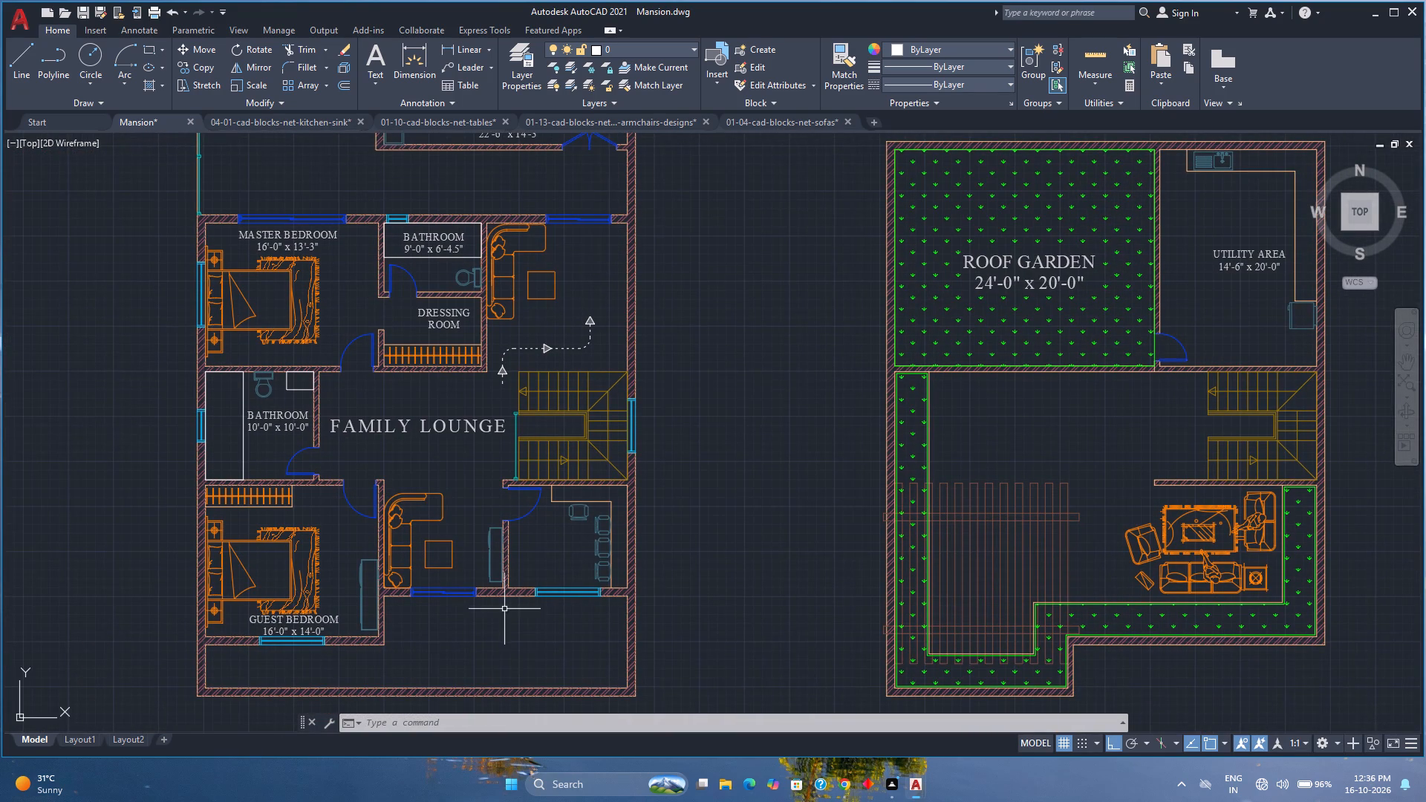
pyautogui.moveTo(502, 607); pyautogui.dragTo(478, 554, button='middle')
pyautogui.middleClick(478, 554)
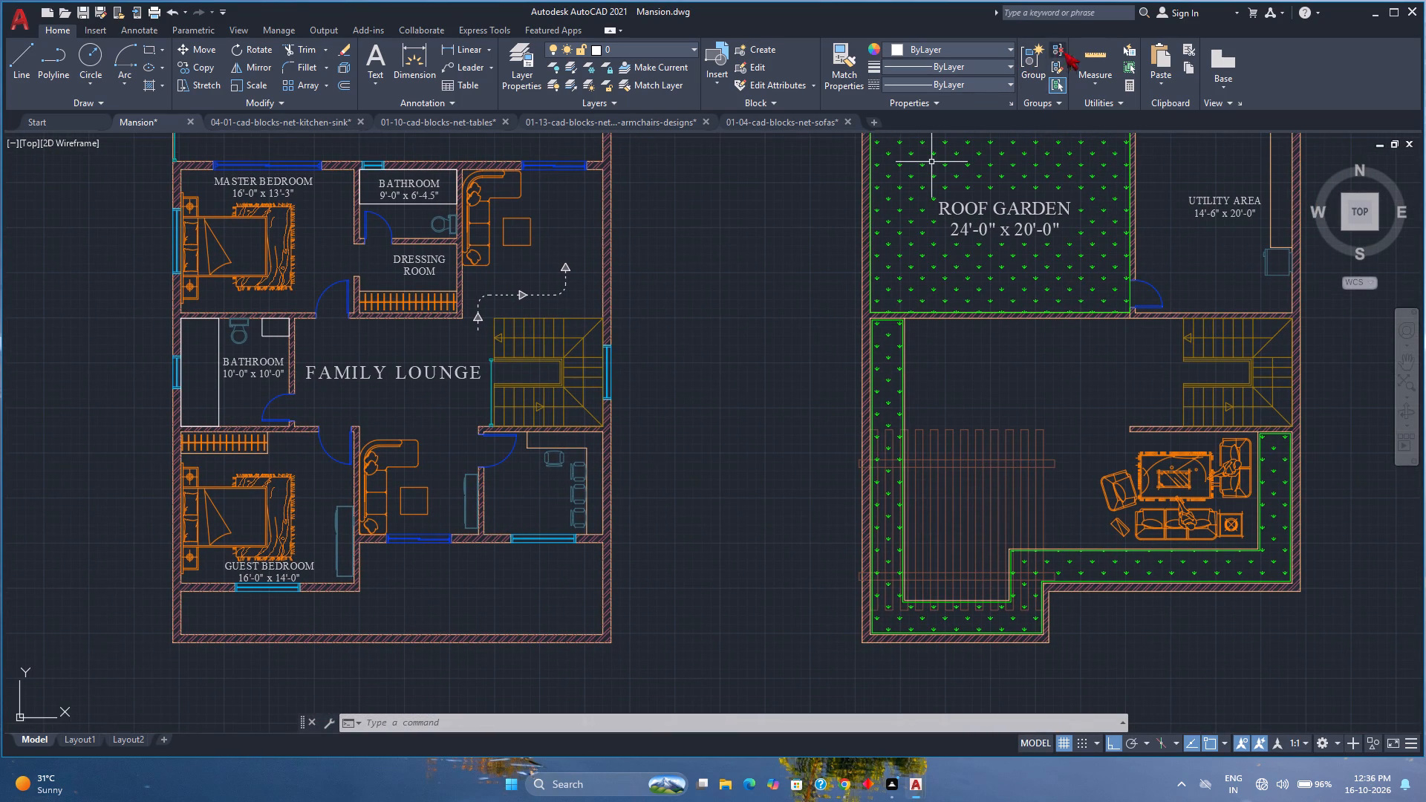
# Quick-measure the unlabelled space in front of the first floor's guest bedroom and seating area.
pyautogui.click(1095, 54)
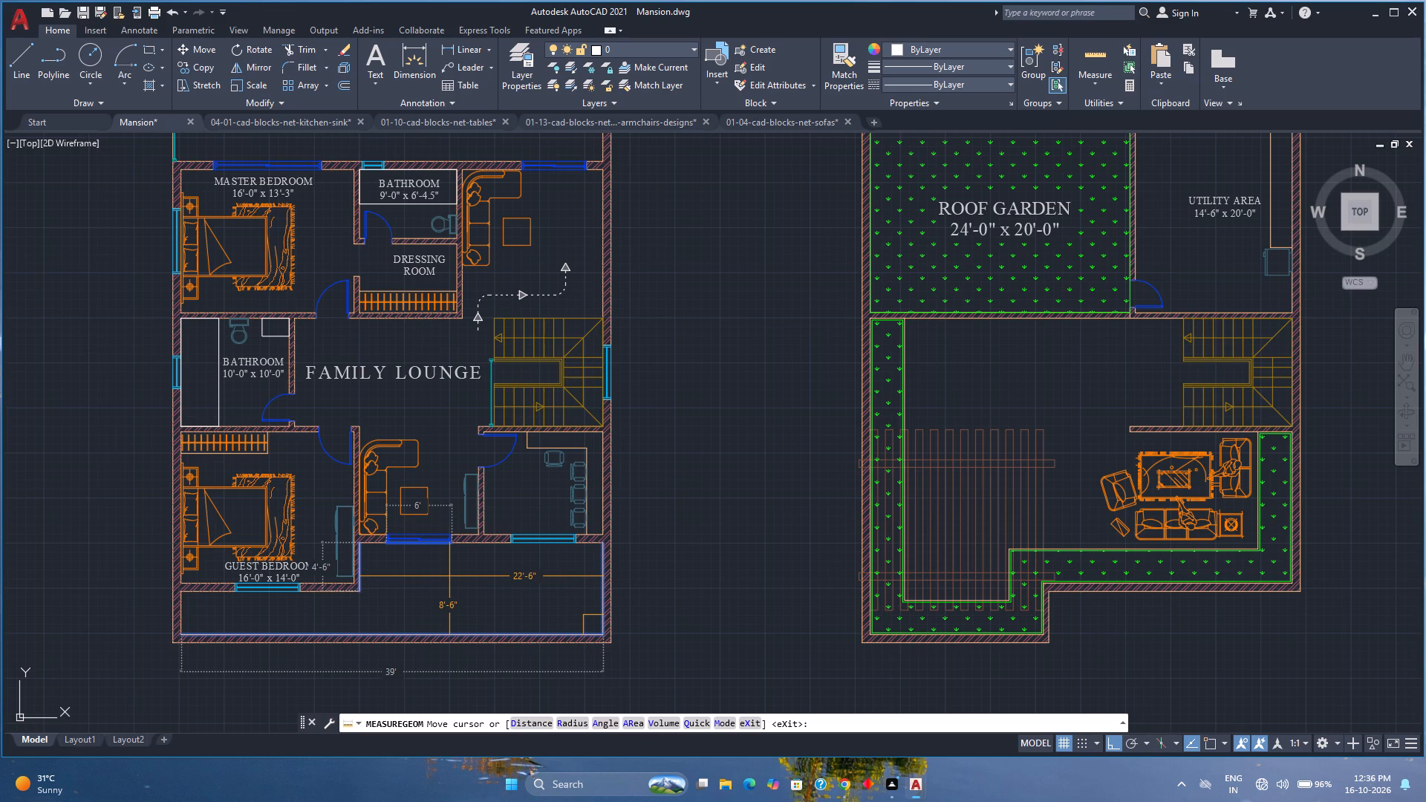
pyautogui.press('Escape')
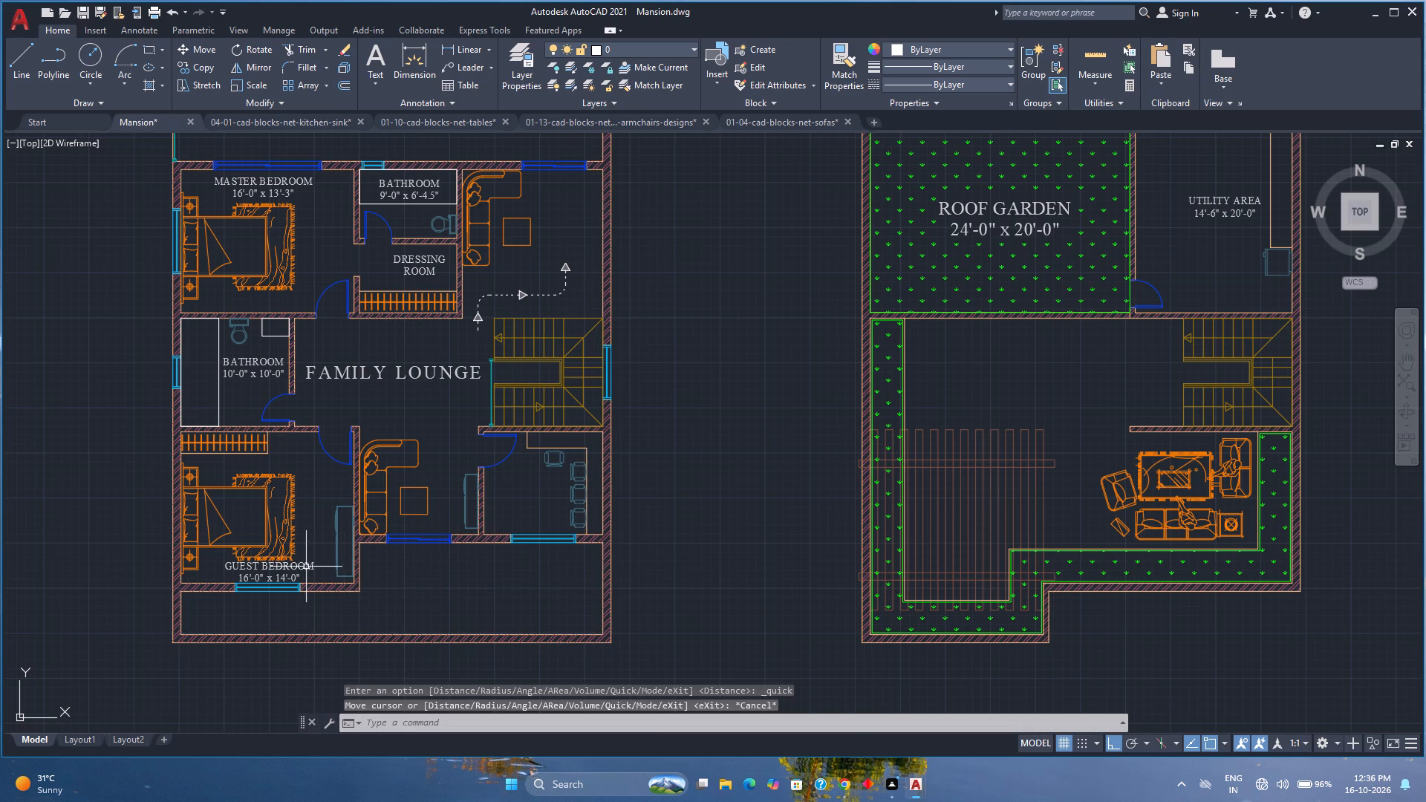
# Copy the first floor's guest bedroom label into the unlabelled front space below the seating area, with Ortho off for placement.
pyautogui.click(295, 567)
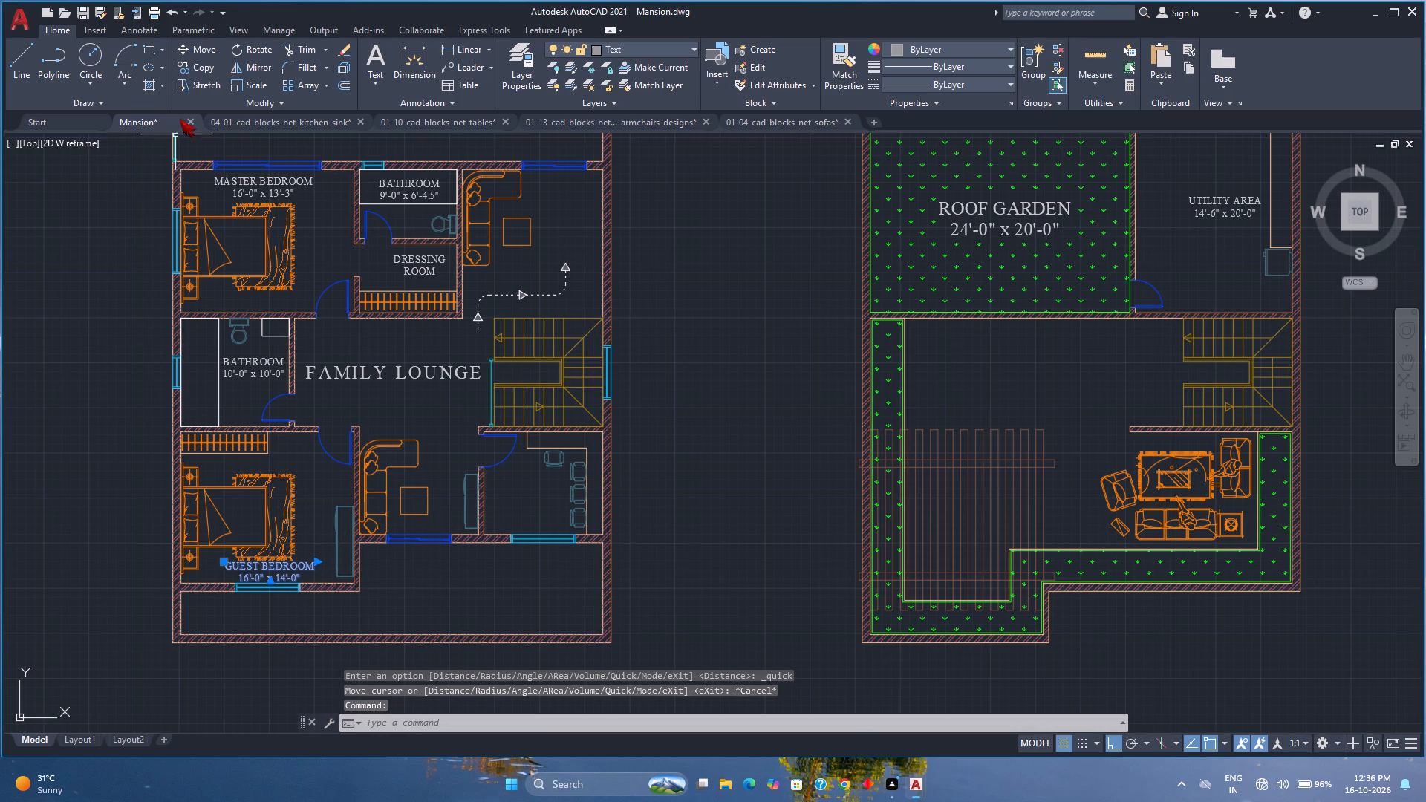
pyautogui.click(208, 74)
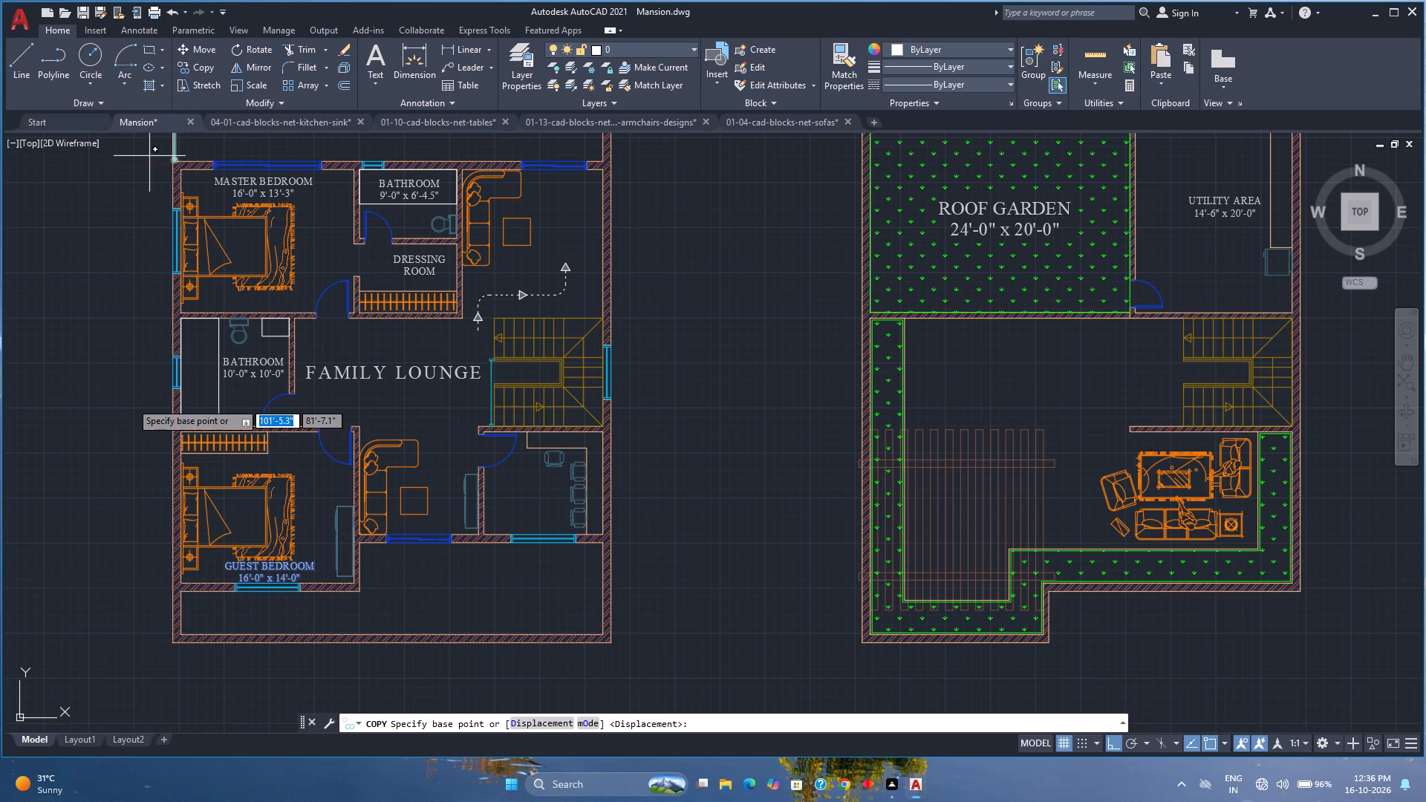
pyautogui.click(224, 559)
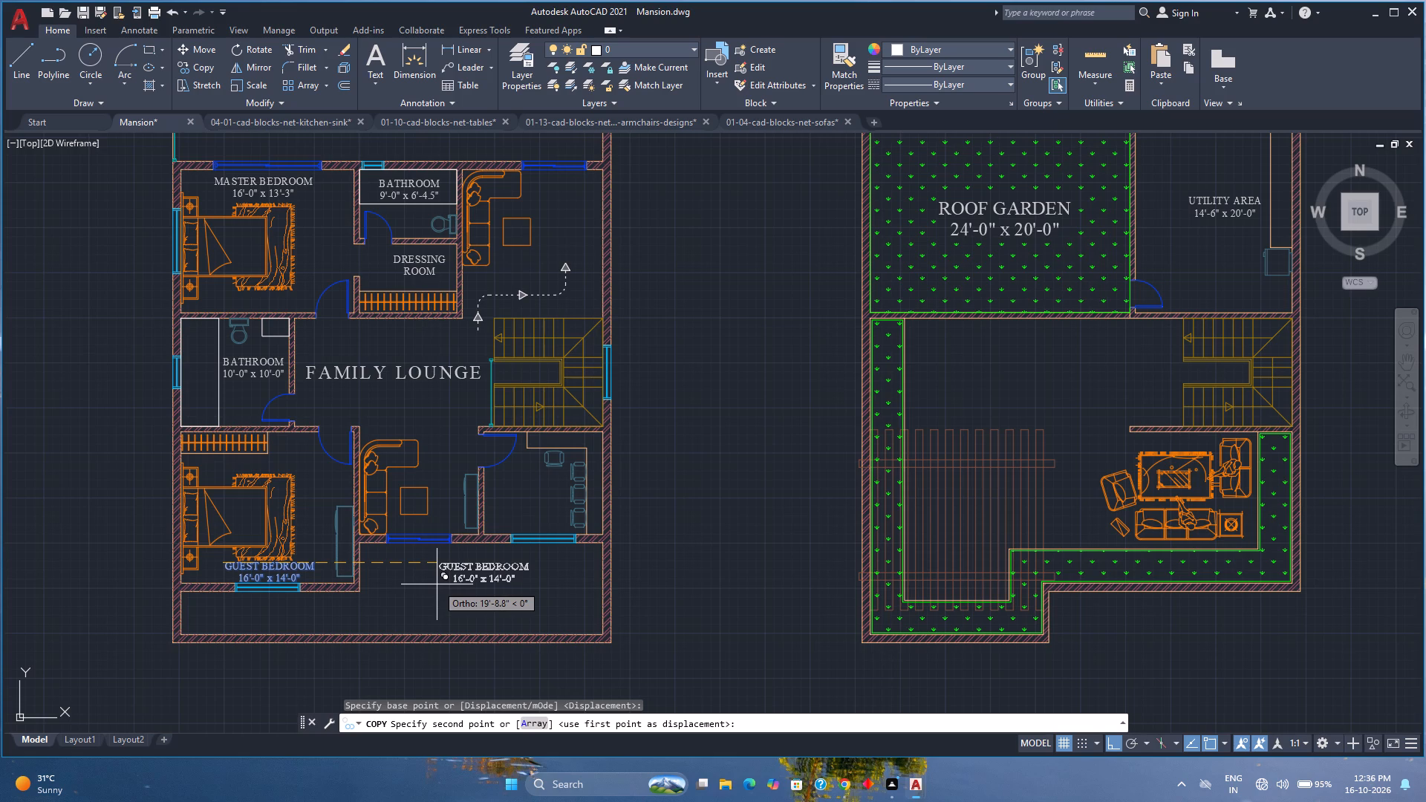
pyautogui.press('F8')
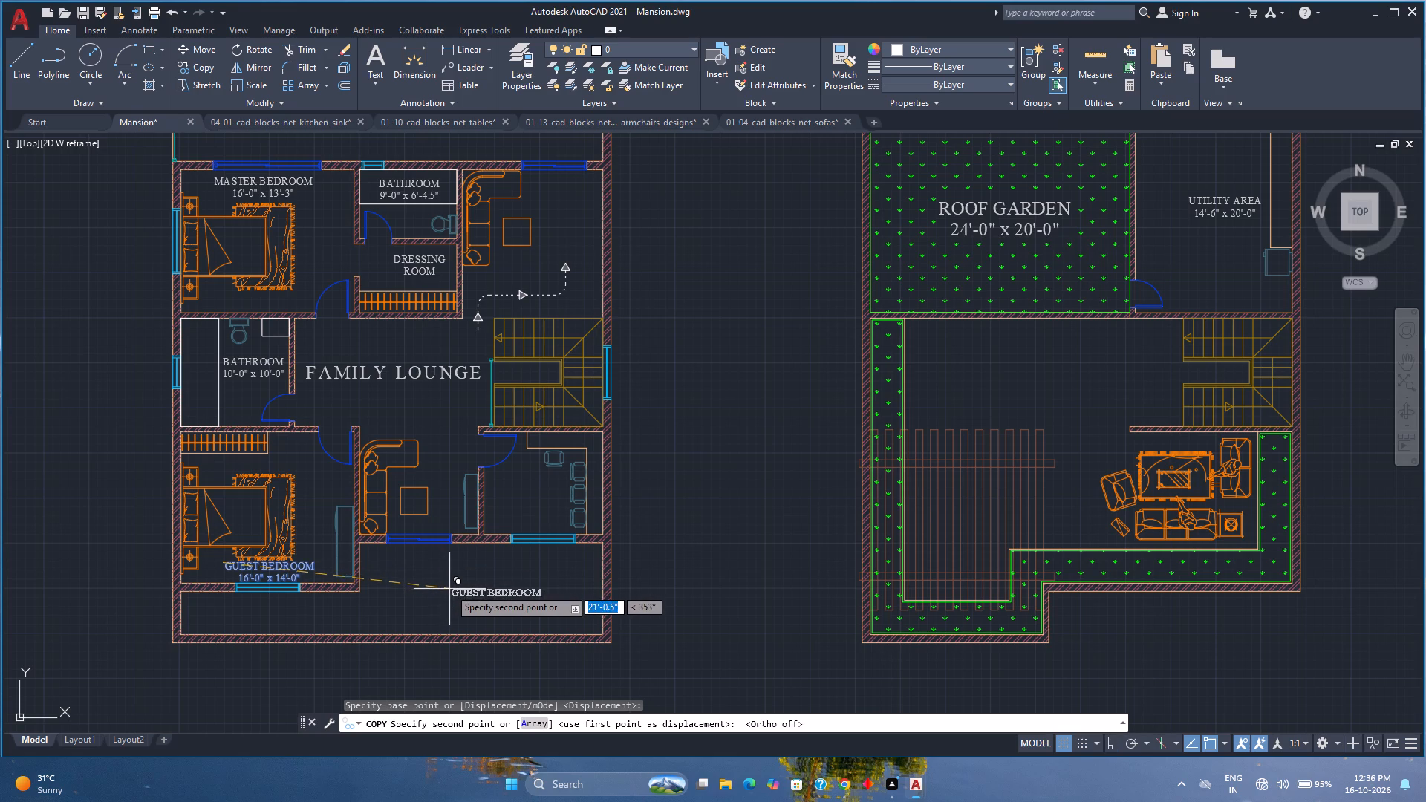
pyautogui.click(449, 588)
pyautogui.press('F8')
pyautogui.press('Escape')
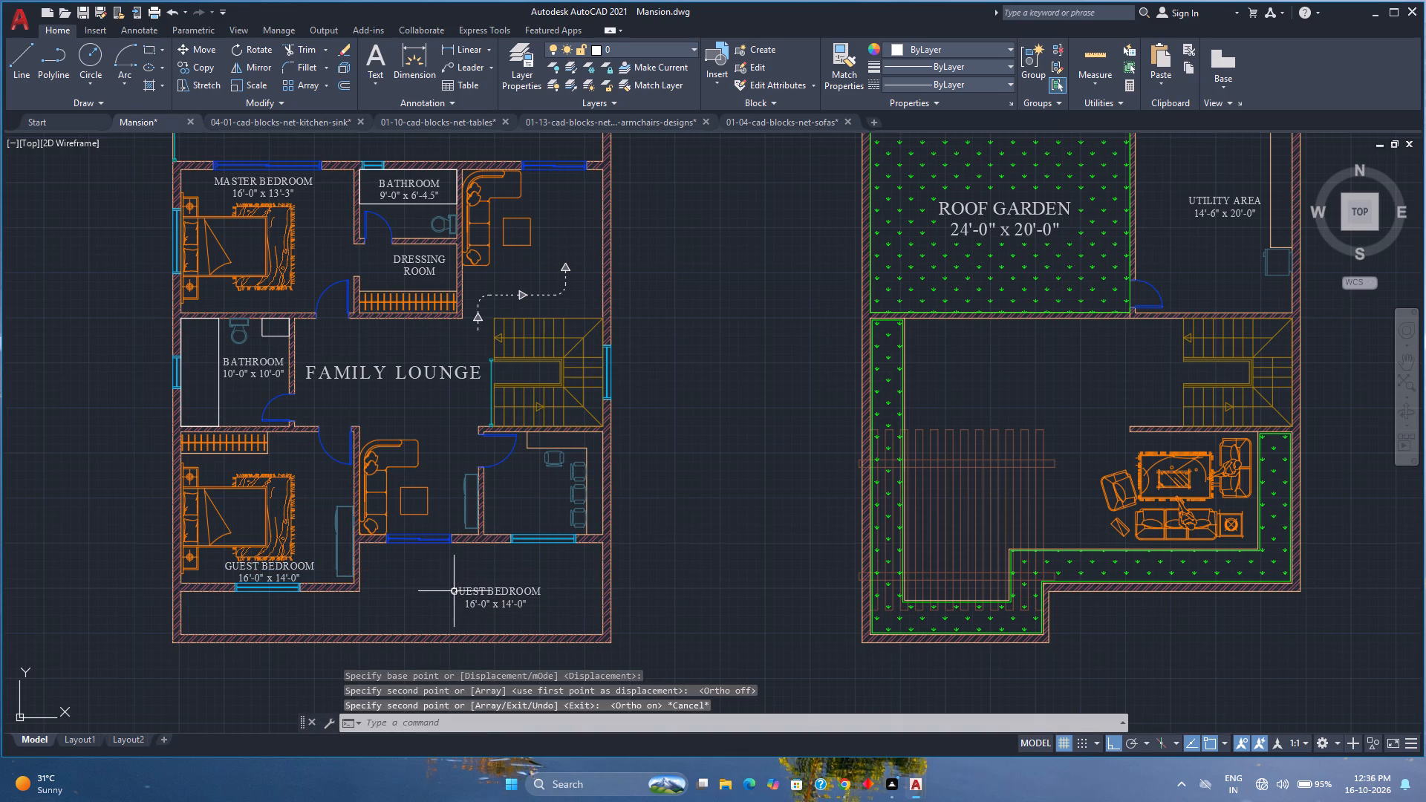
# Change the first dimension in the copied label in the front space to 22'-6".
pyautogui.doubleClick(456, 591)
pyautogui.scroll(3, 456, 591)
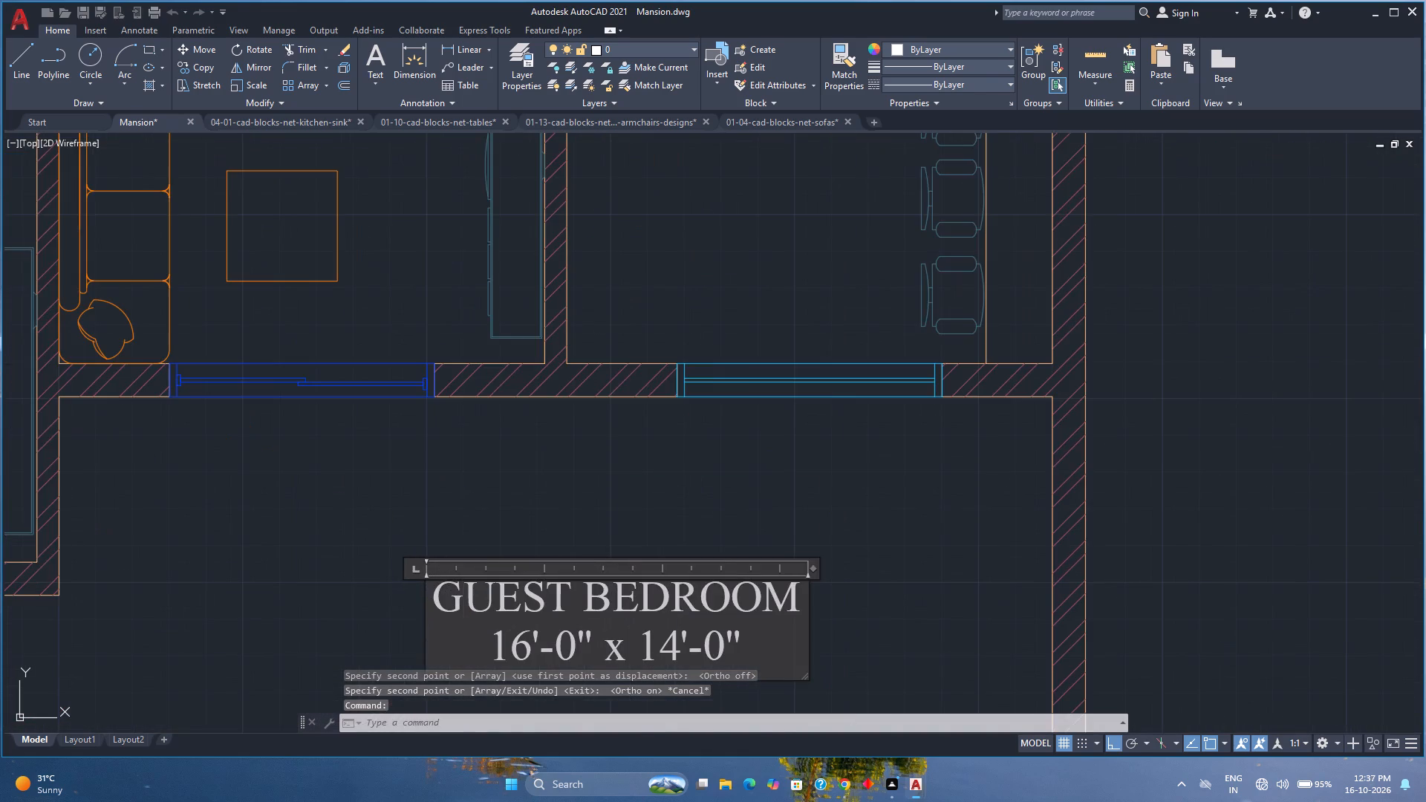
pyautogui.scroll(-1, 541, 636)
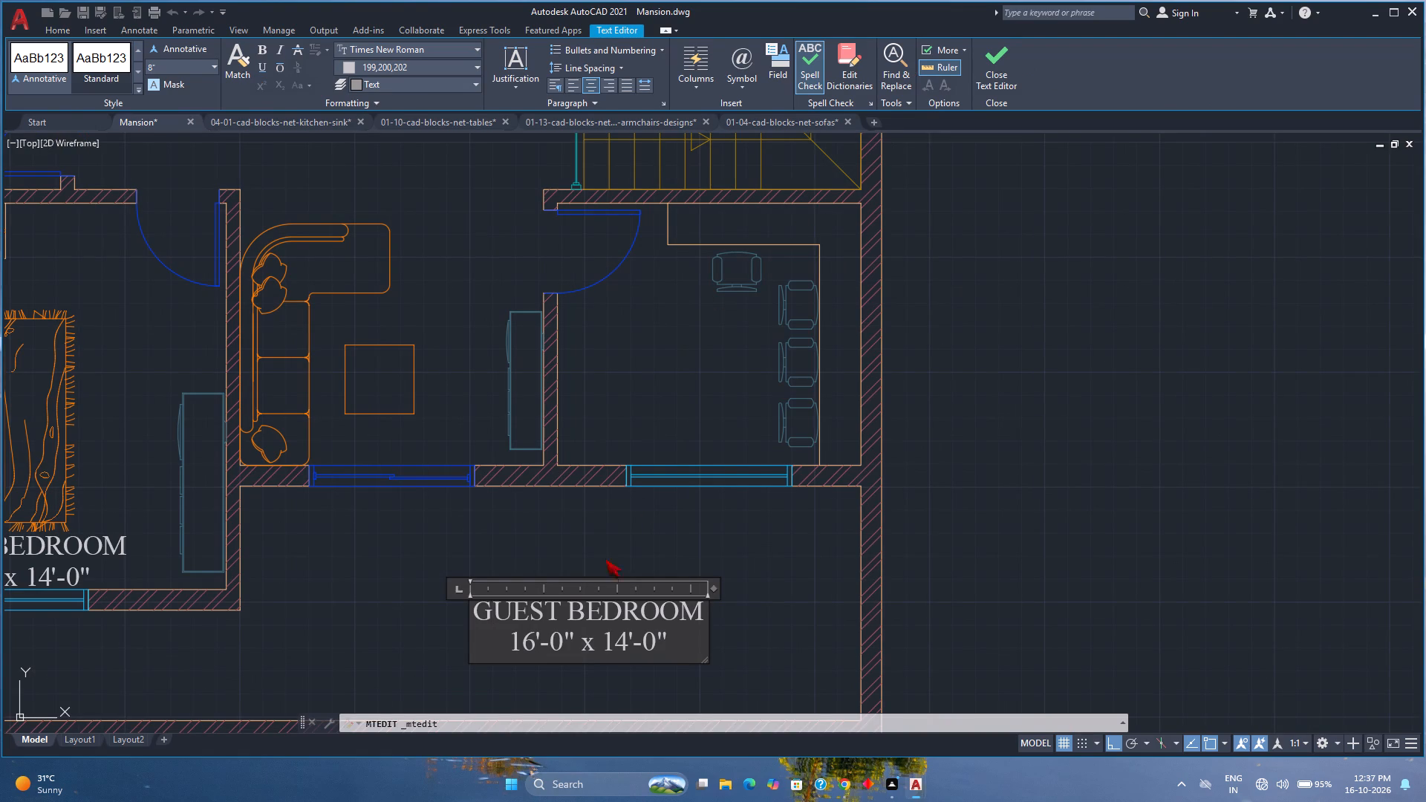
pyautogui.click(533, 642)
pyautogui.press('BackSpace')
pyautogui.press('BackSpace')
pyautogui.write('22')
pyautogui.press('Right')
pyautogui.press('Right')
pyautogui.press('Right')
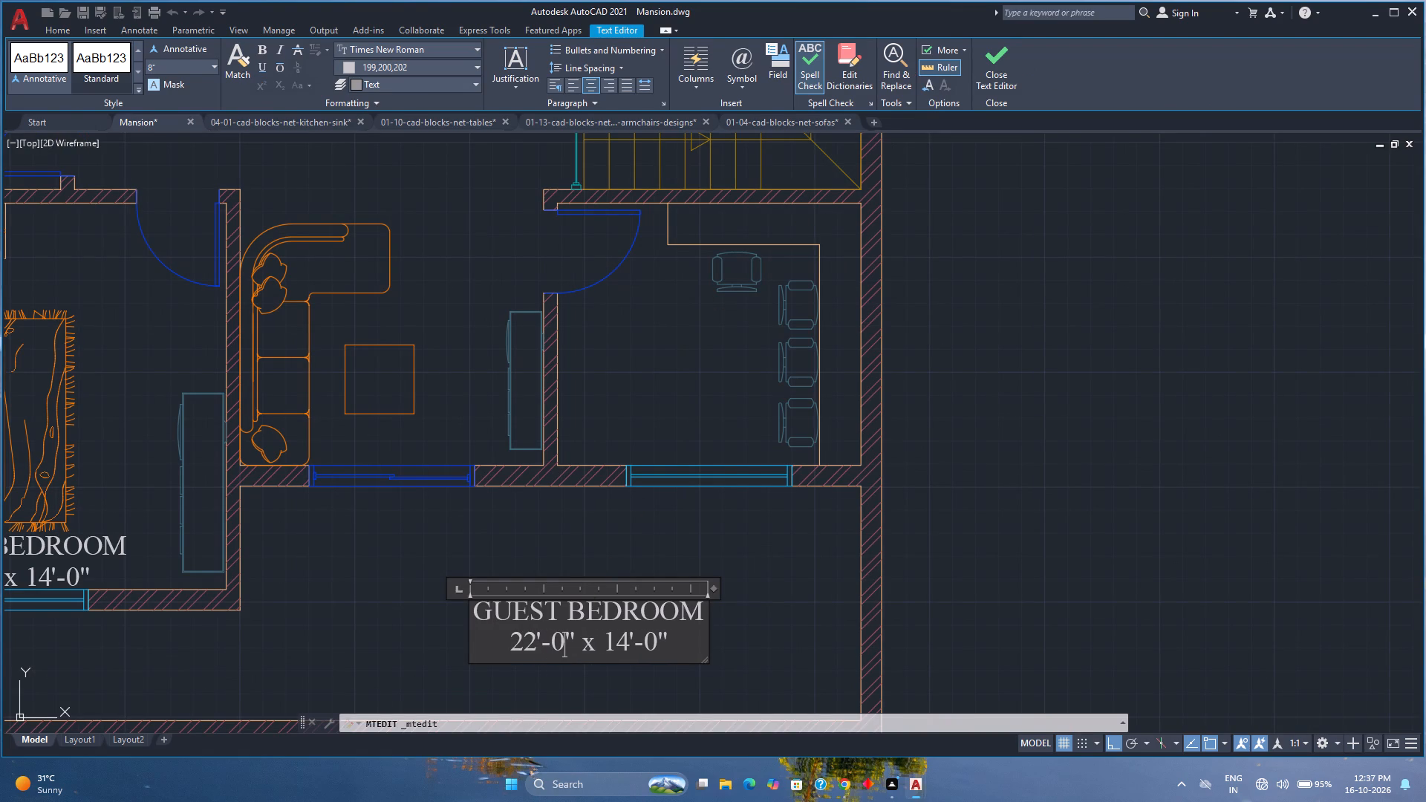
pyautogui.press('BackSpace')
pyautogui.press('6')
# Change the second dimension in the copied label to 8'-6".
pyautogui.press('Right')
pyautogui.press('Right')
pyautogui.press('Right')
pyautogui.press('Right')
pyautogui.press('Right')
pyautogui.press('Right')
pyautogui.press('Right')
pyautogui.press('Left')
pyautogui.press('BackSpace')
pyautogui.press('BackSpace')
pyautogui.press('8')
pyautogui.press('Right')
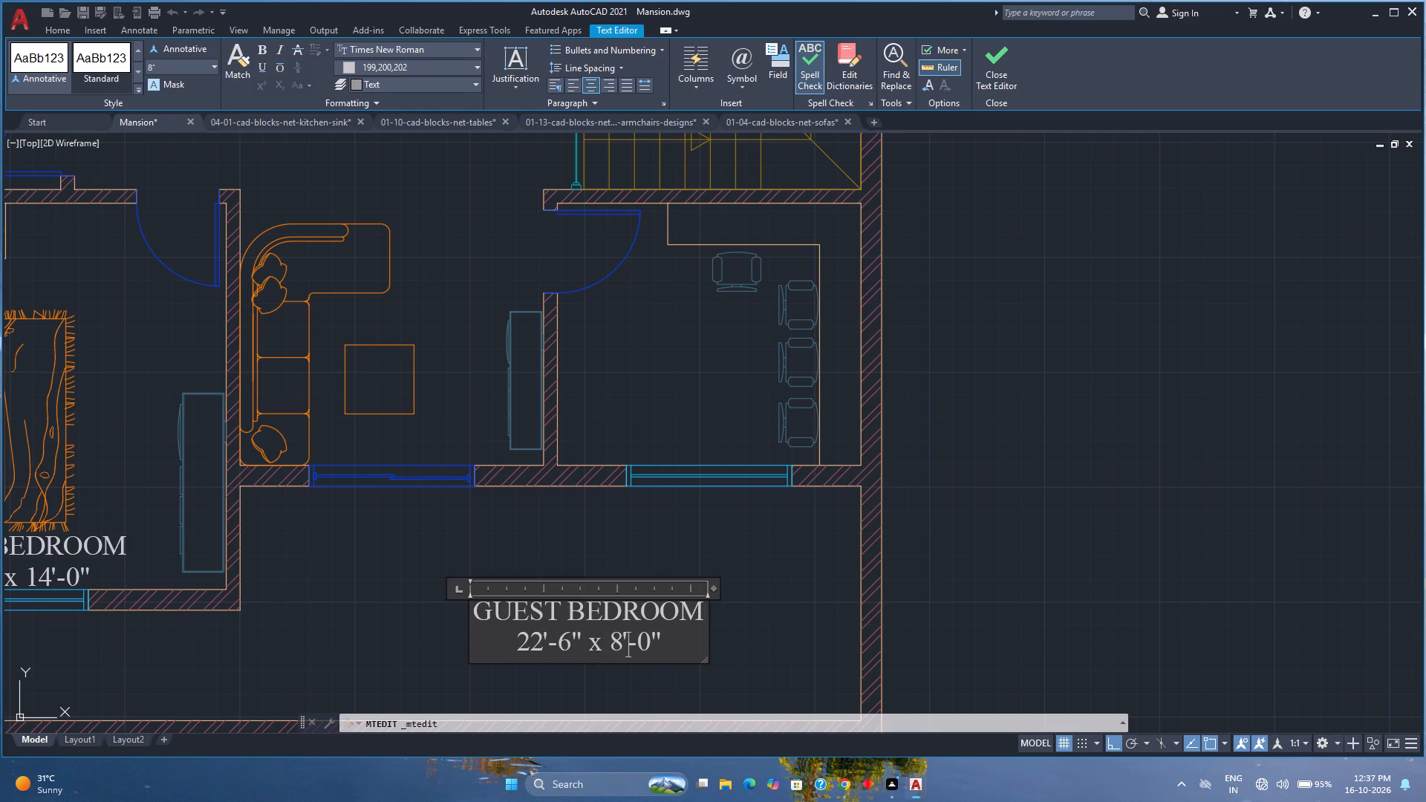
pyautogui.press('Right')
pyautogui.press('Right')
pyautogui.press('BackSpace')
pyautogui.press('6')
# Replace the room name in the copied label with BALCONY, keeping the size on the line below.
pyautogui.doubleClick(642, 609)
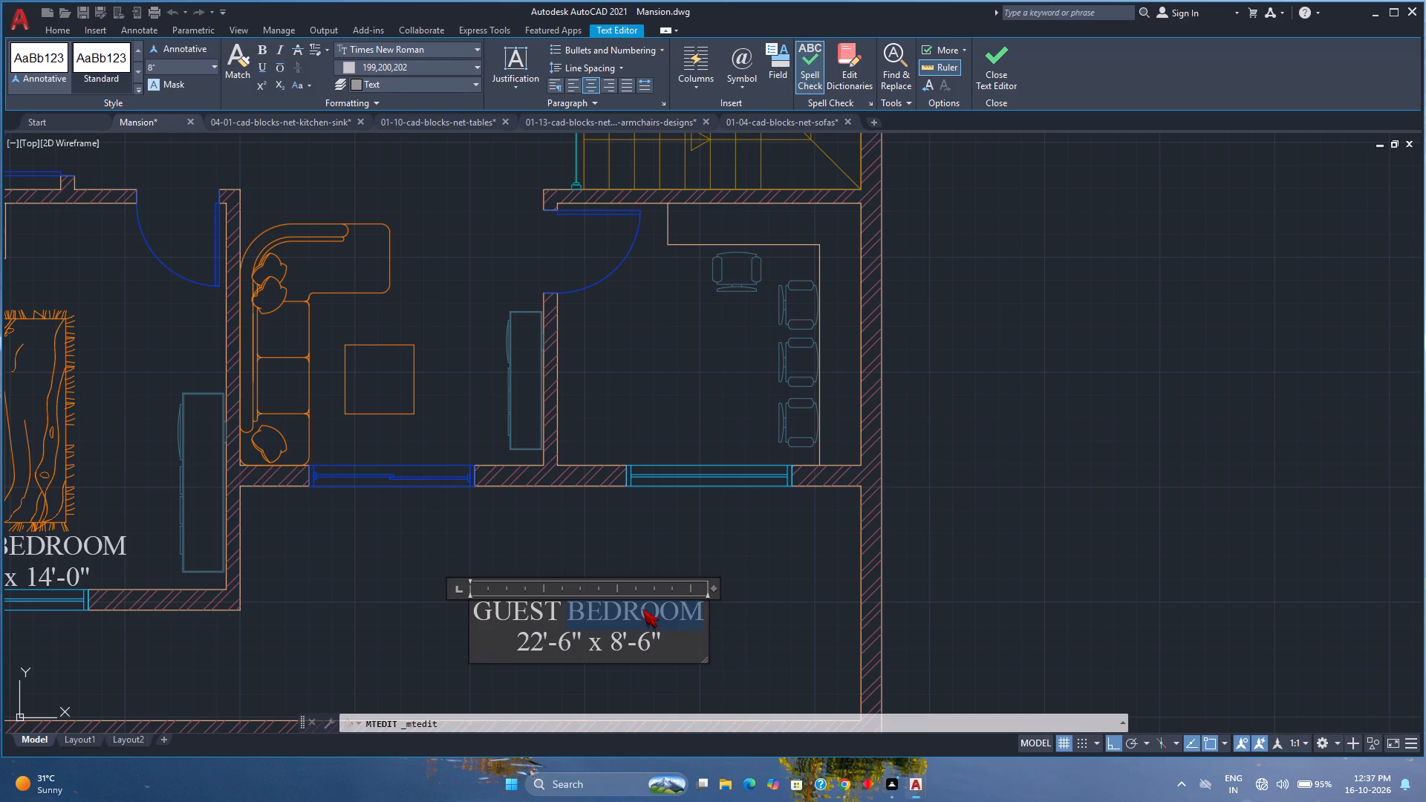
pyautogui.press('BackSpace')
pyautogui.press('BackSpace')
pyautogui.press('BackSpace')
pyautogui.press('BackSpace')
pyautogui.press('BackSpace')
pyautogui.press('BackSpace')
pyautogui.press('BackSpace')
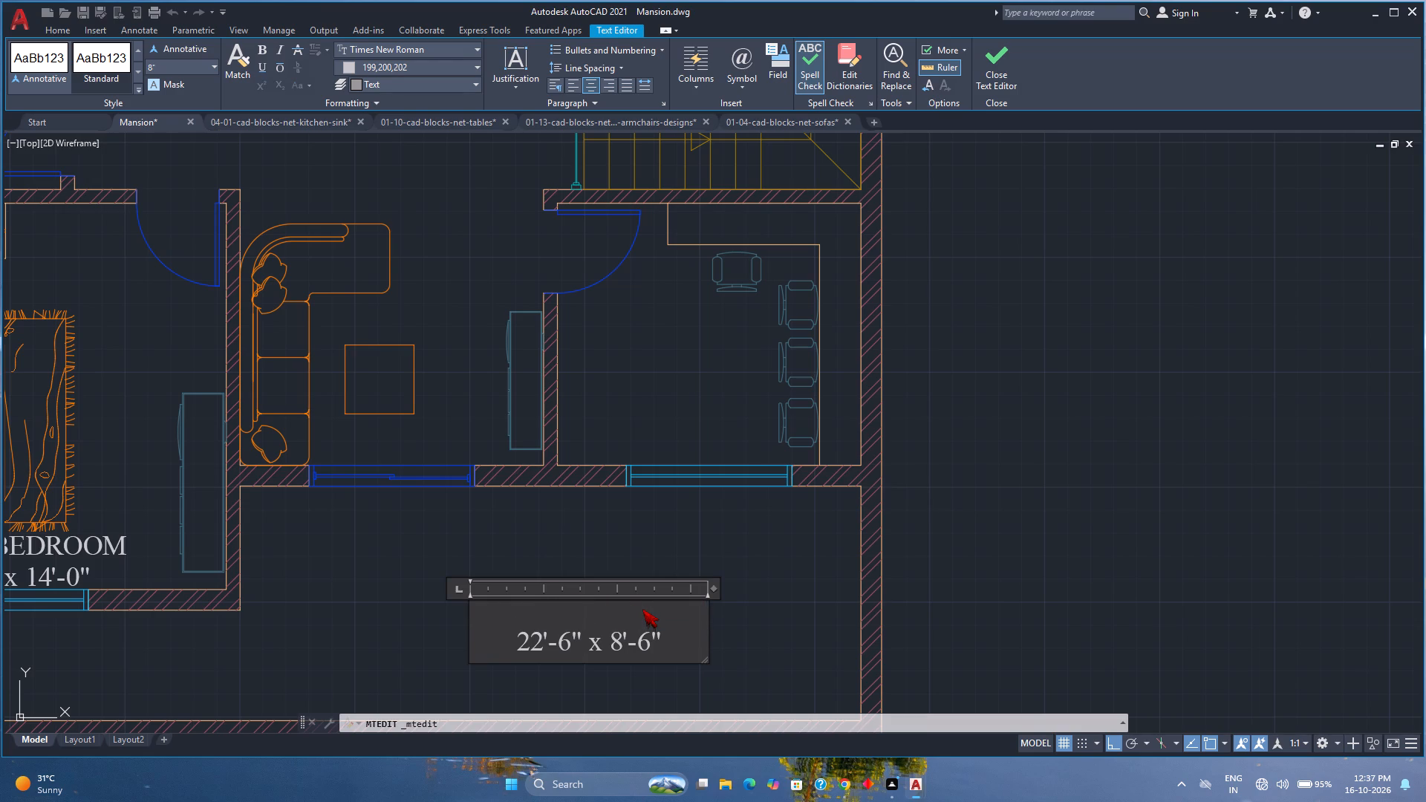
pyautogui.write('balacom')
pyautogui.press('BackSpace')
pyautogui.press('BackSpace')
pyautogui.press('BackSpace')
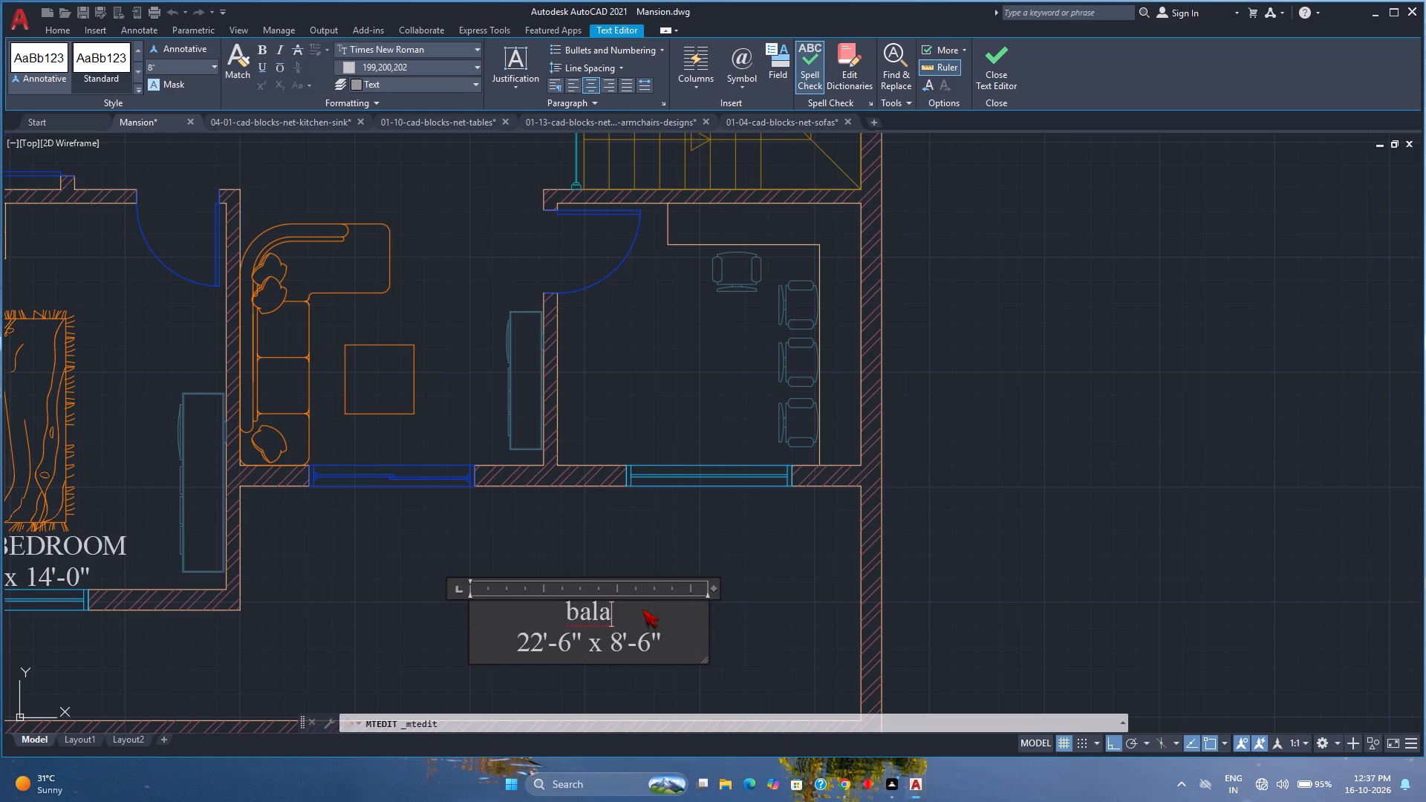
pyautogui.press('BackSpace')
pyautogui.press('BackSpace')
pyautogui.press('BackSpace')
pyautogui.write('BALA')
pyautogui.press('BackSpace')
pyautogui.write('CO')
pyautogui.press('Return')
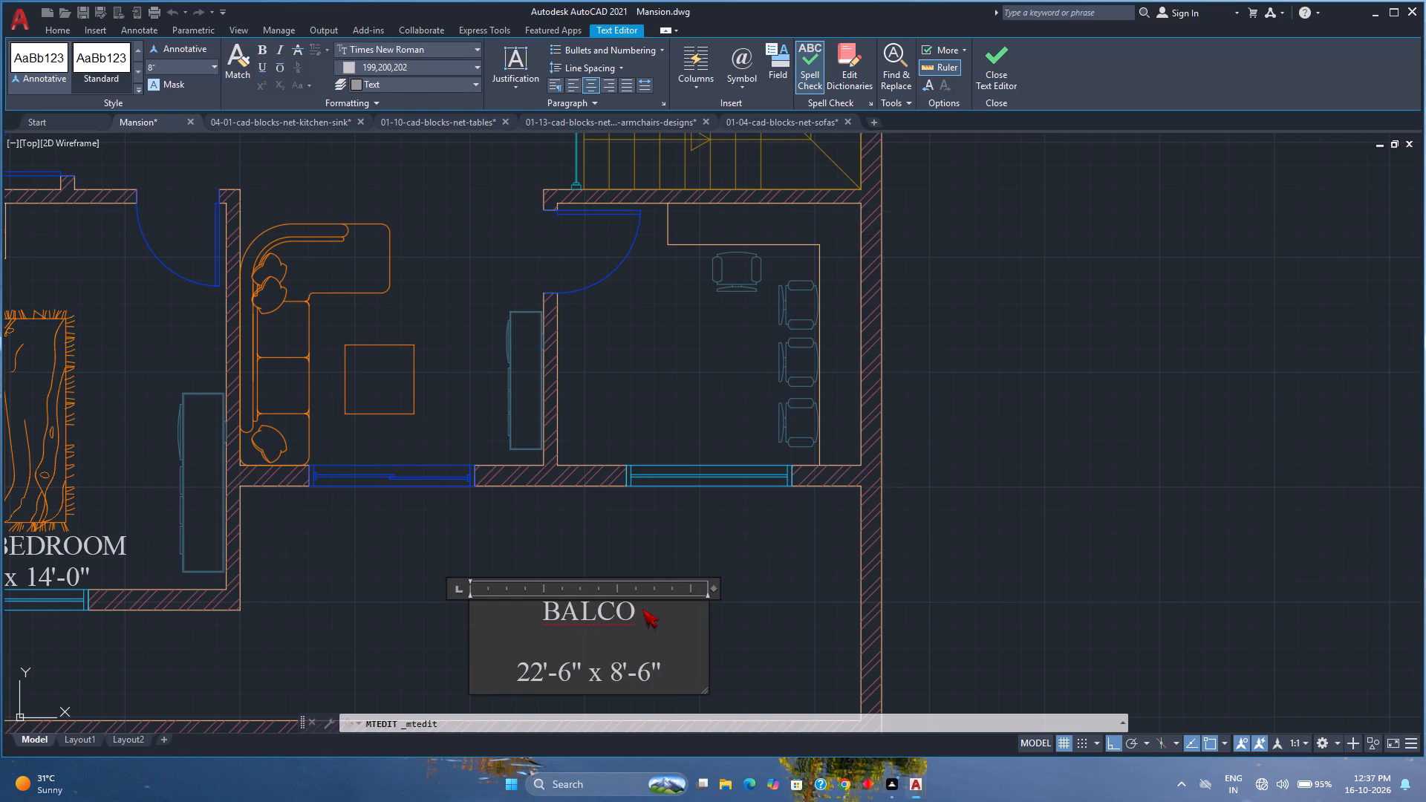
pyautogui.press('BackSpace')
pyautogui.press('BackSpace')
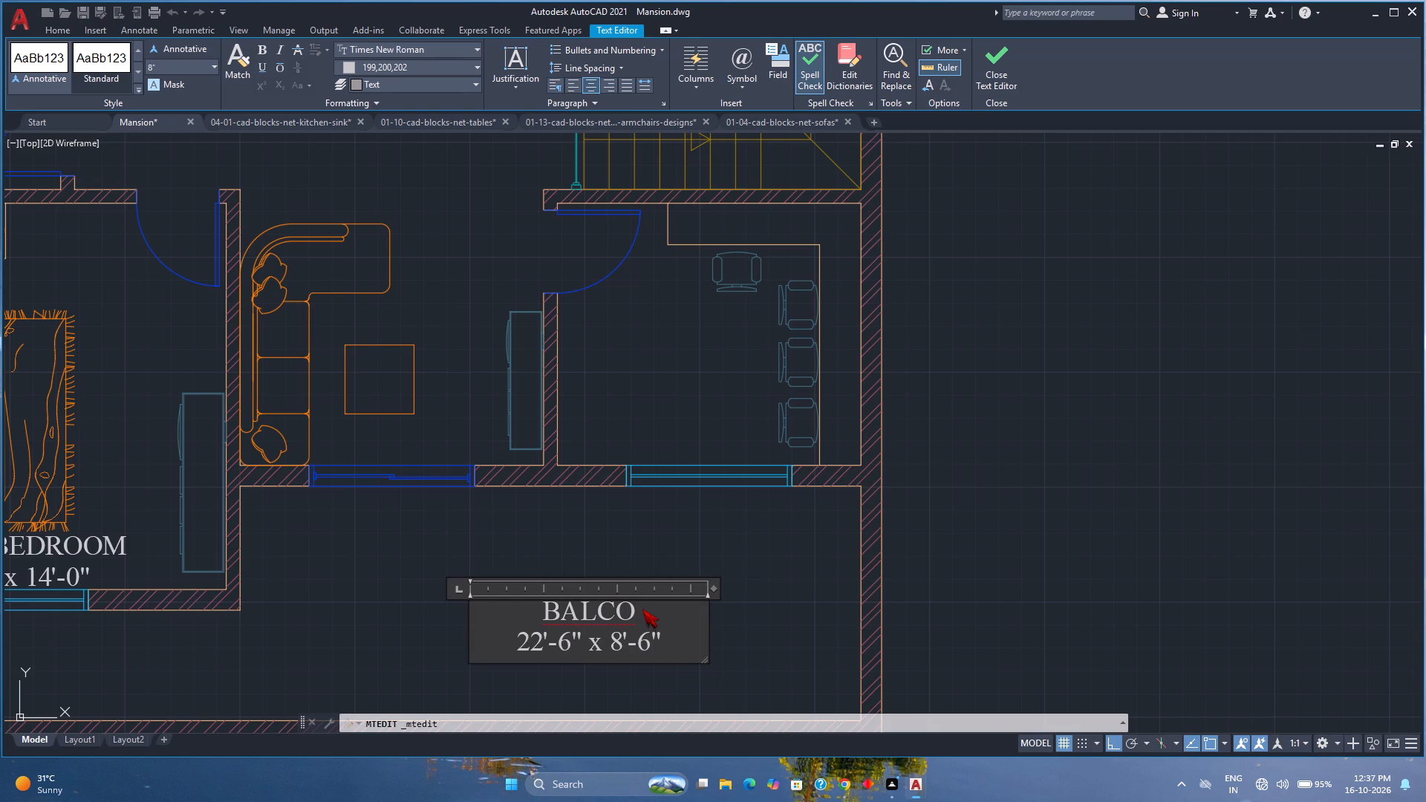
pyautogui.write('NY')
# Set the text height of the word BALCONY in the front space label to 1'-2", leaving out the size line.
pyautogui.hotkey('ctrl', 'a')
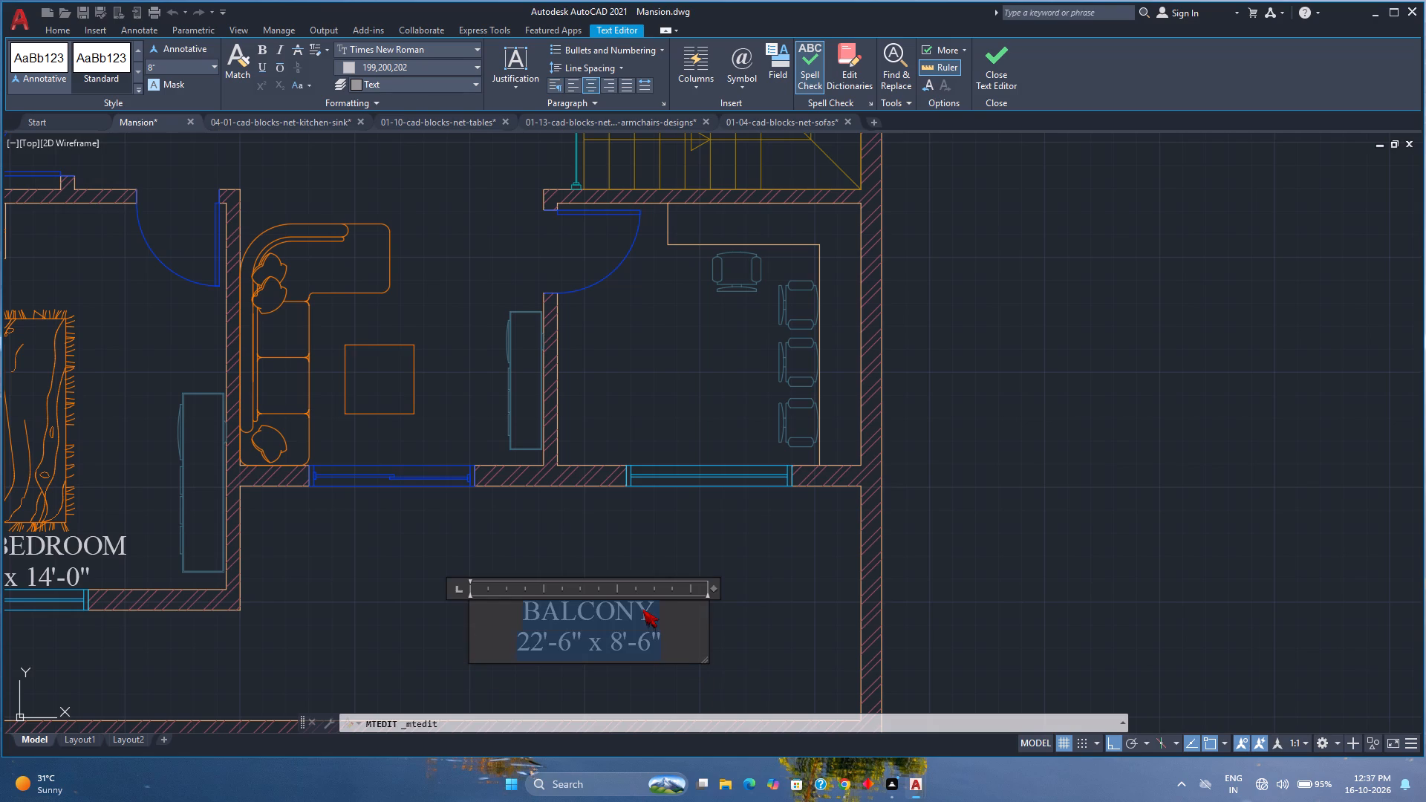
pyautogui.click(642, 609)
pyautogui.moveTo(665, 645); pyautogui.dragTo(512, 608)
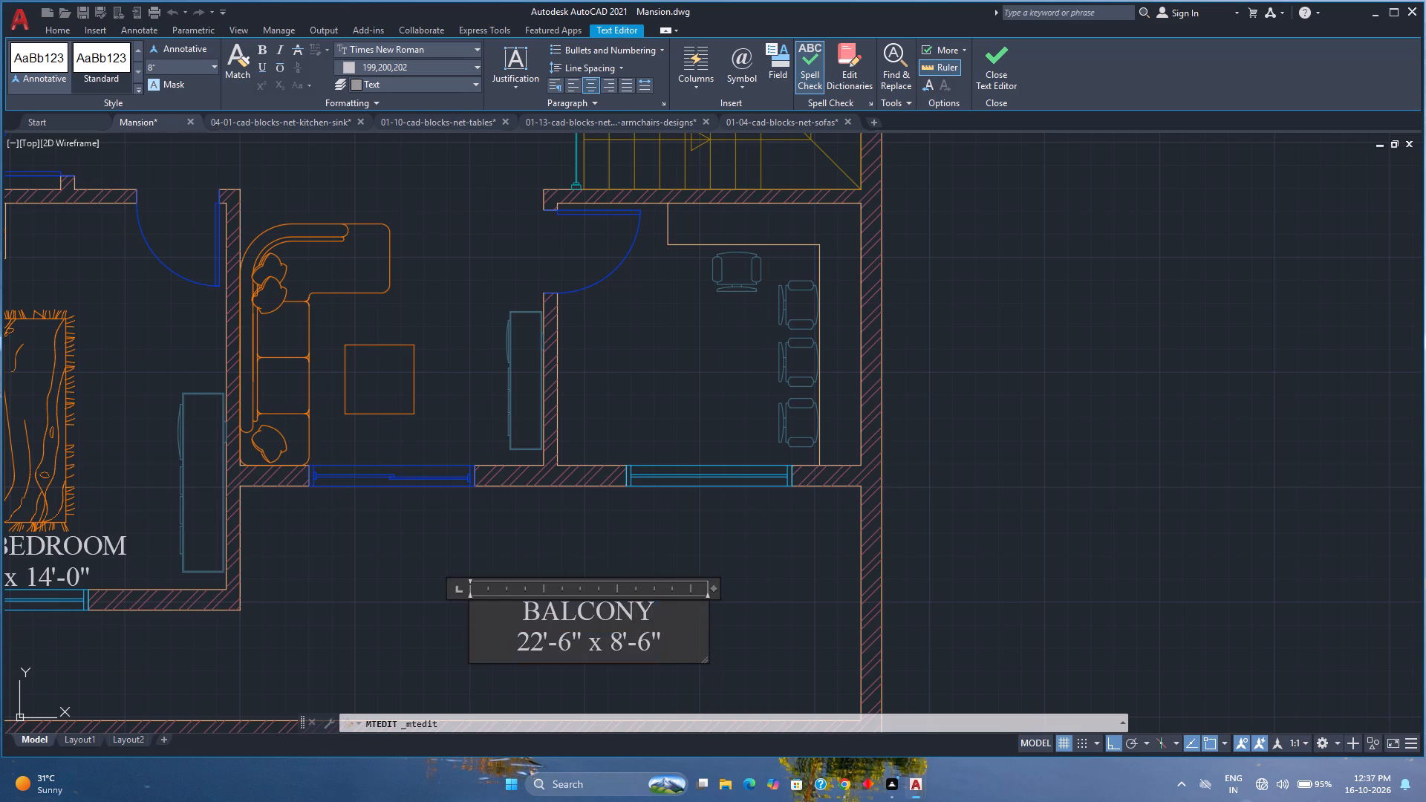
pyautogui.moveTo(512, 608); pyautogui.dragTo(510, 608)
pyautogui.click(665, 604)
pyautogui.moveTo(665, 604); pyautogui.dragTo(561, 608)
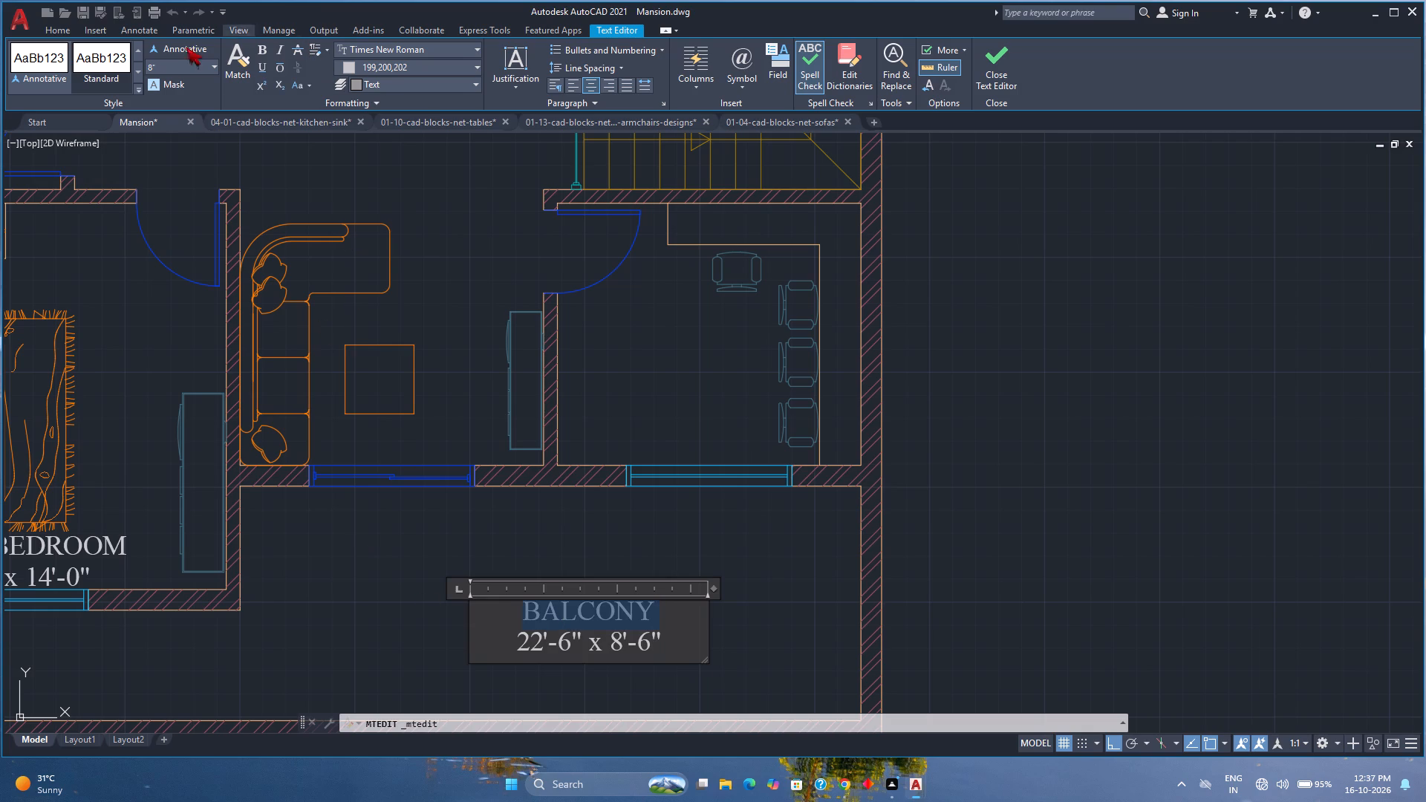
pyautogui.doubleClick(166, 71)
pyautogui.write("1'")
pyautogui.press('Return')
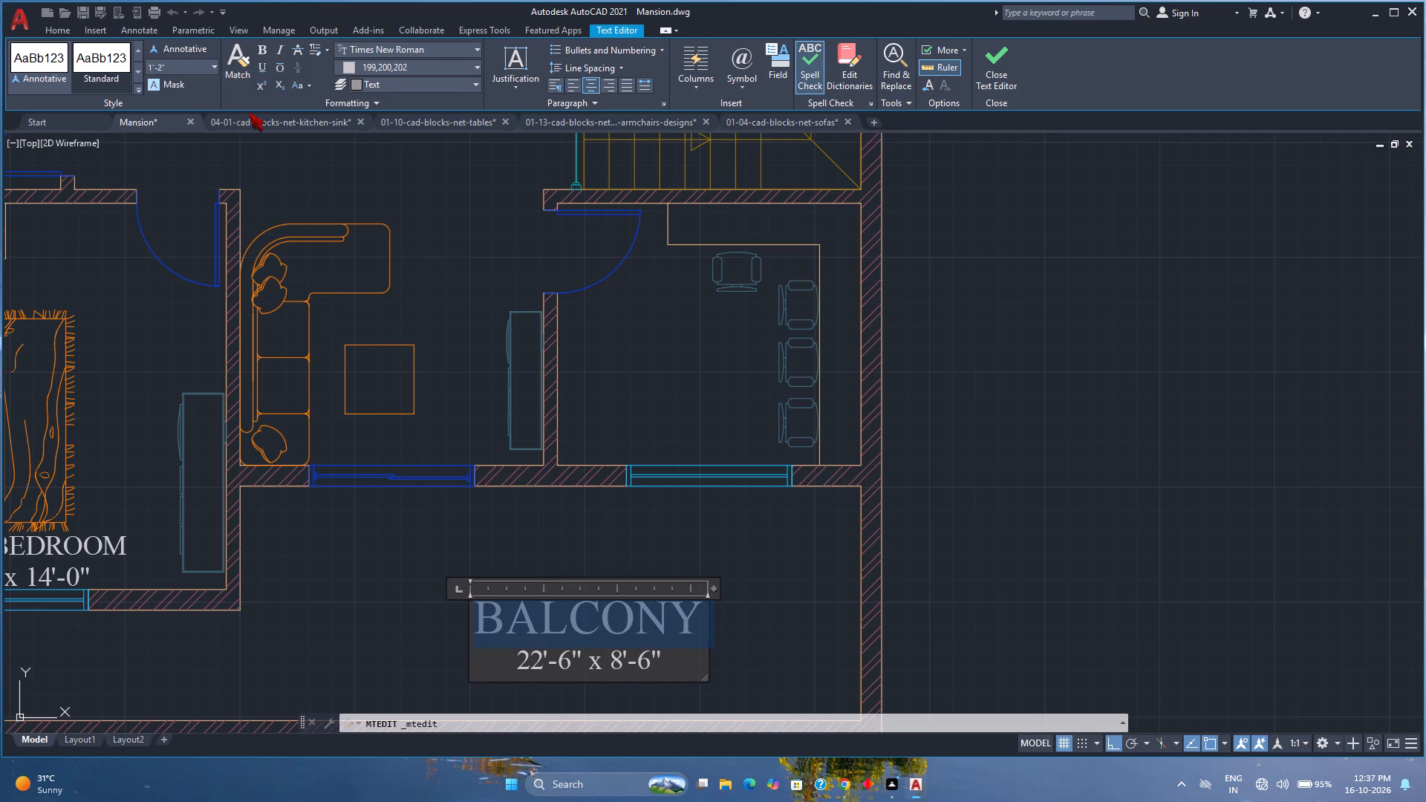
# Widen the letter spacing of the word BALCONY by raising its tracking to slightly above 1.5.
pyautogui.click(303, 98)
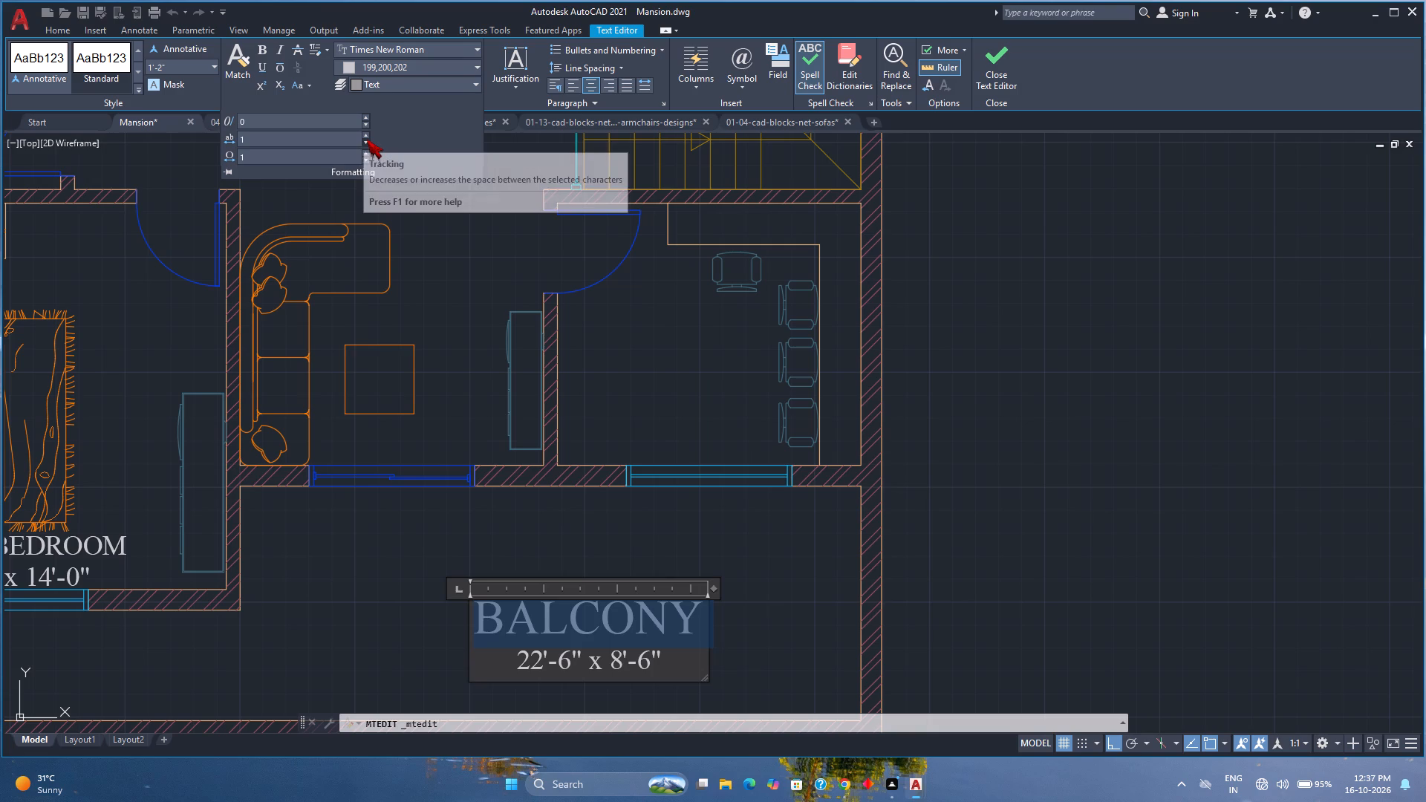
pyautogui.doubleClick(367, 139)
pyautogui.tripleClick(368, 134)
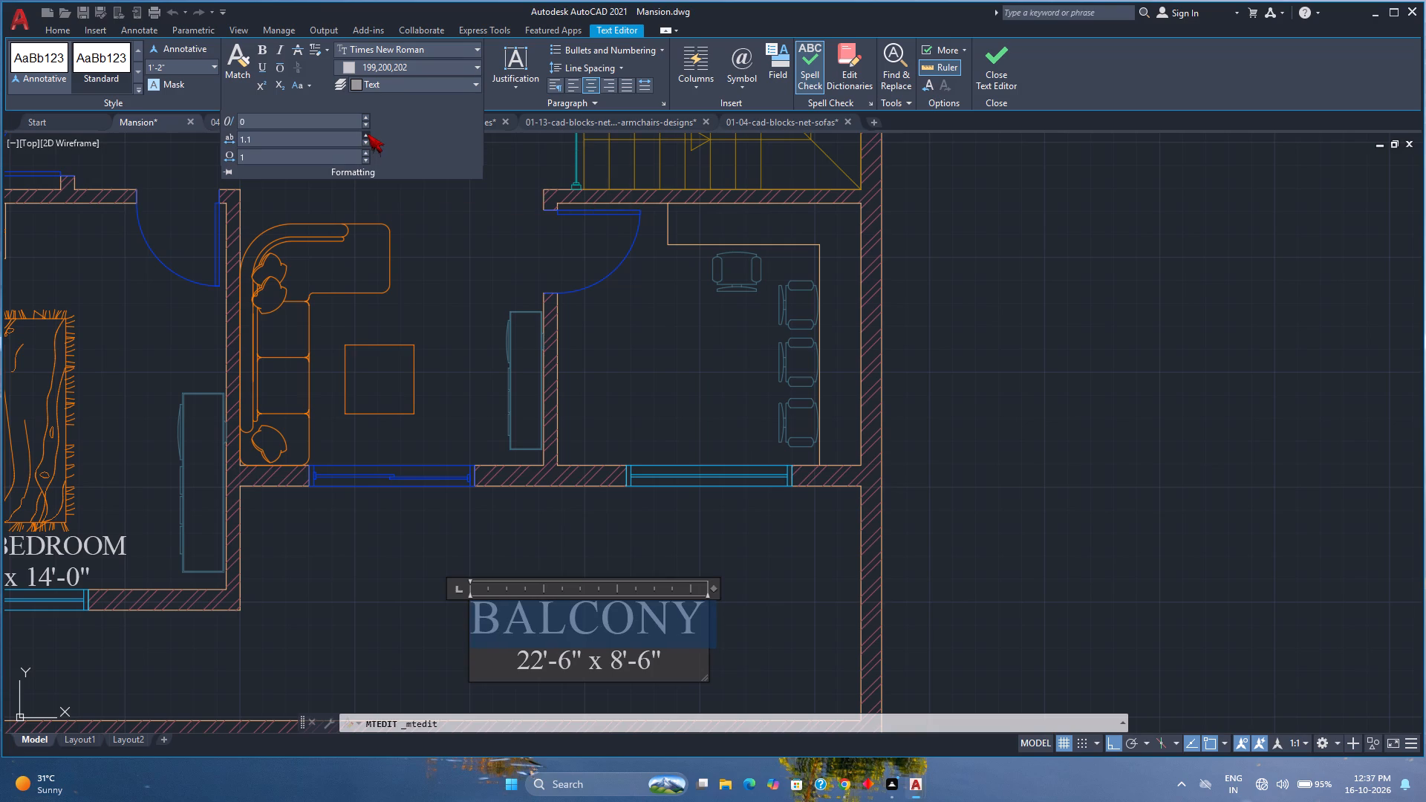
pyautogui.tripleClick(368, 134)
pyautogui.tripleClick(368, 134)
pyautogui.tripleClick(368, 134)
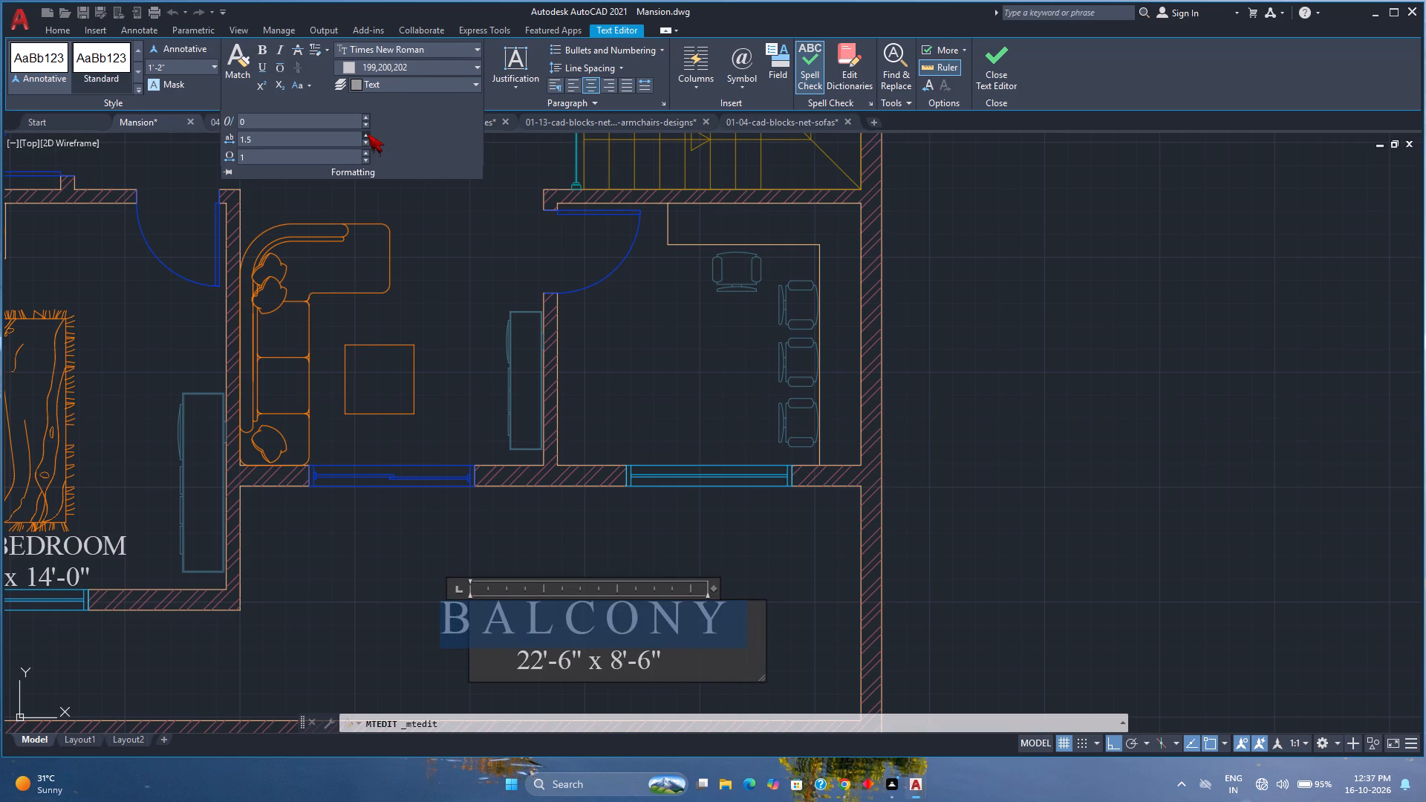
pyautogui.doubleClick(368, 134)
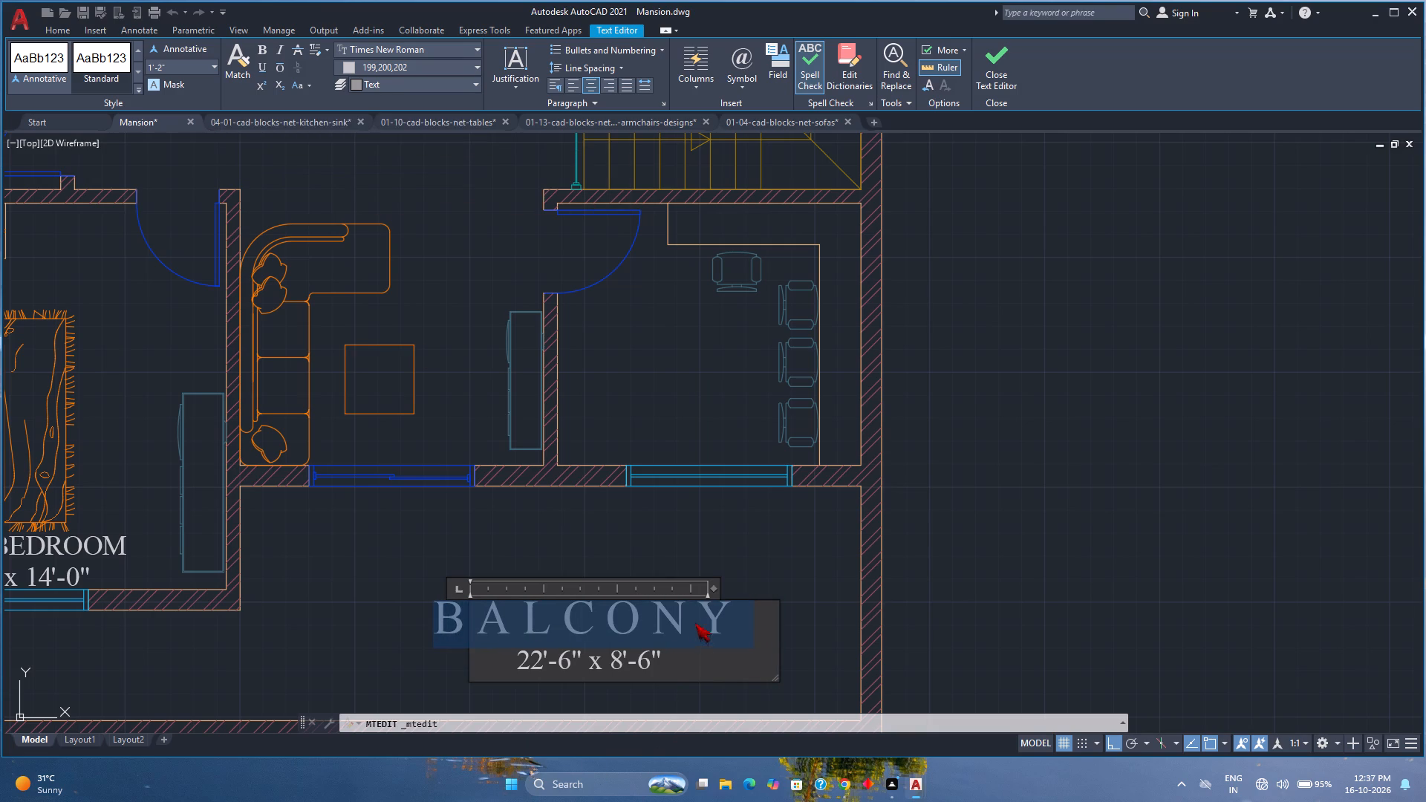
# Widen the balcony label's text frame to fit the spaced-out room name and finish editing the text.
pyautogui.moveTo(712, 591); pyautogui.dragTo(760, 588)
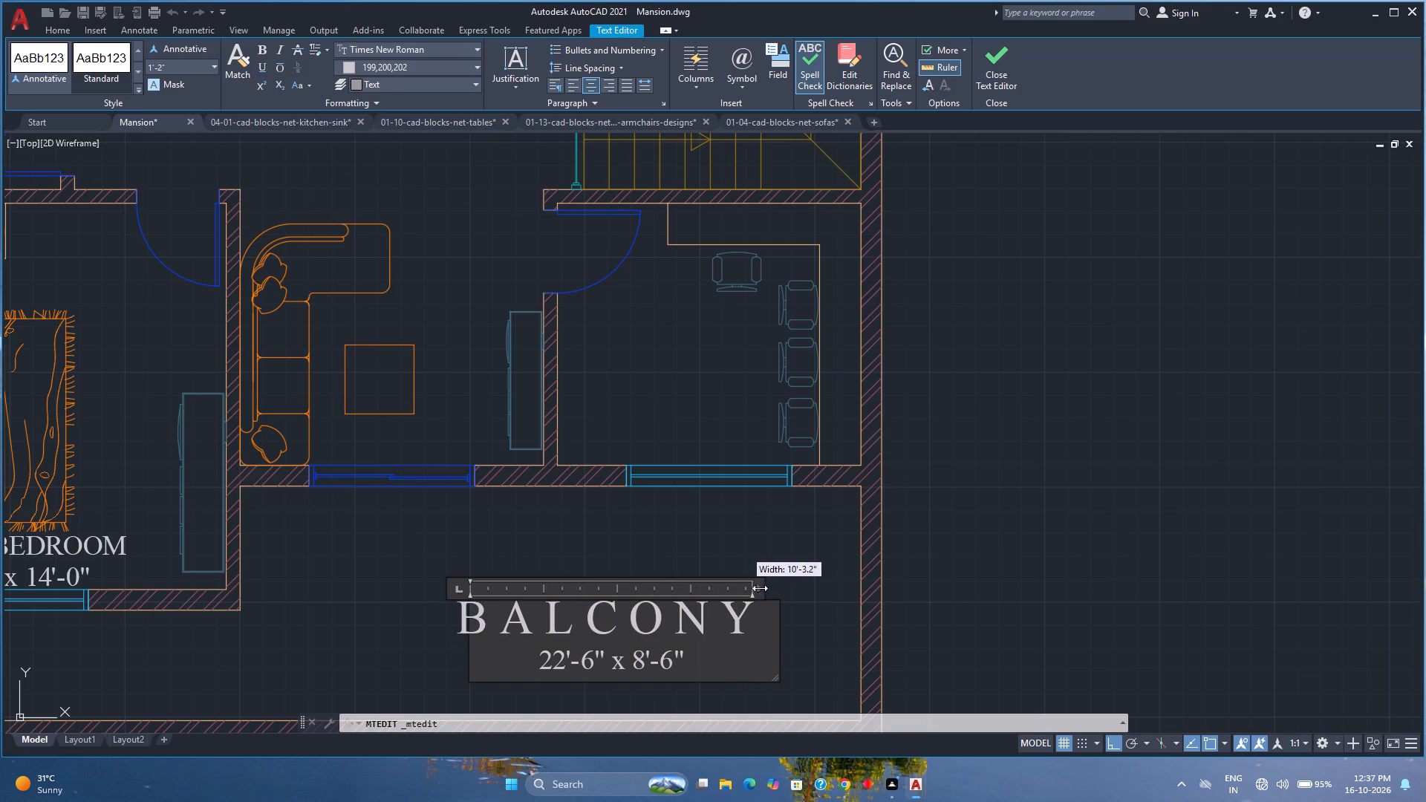
pyautogui.moveTo(760, 588); pyautogui.dragTo(784, 585)
pyautogui.click(988, 79)
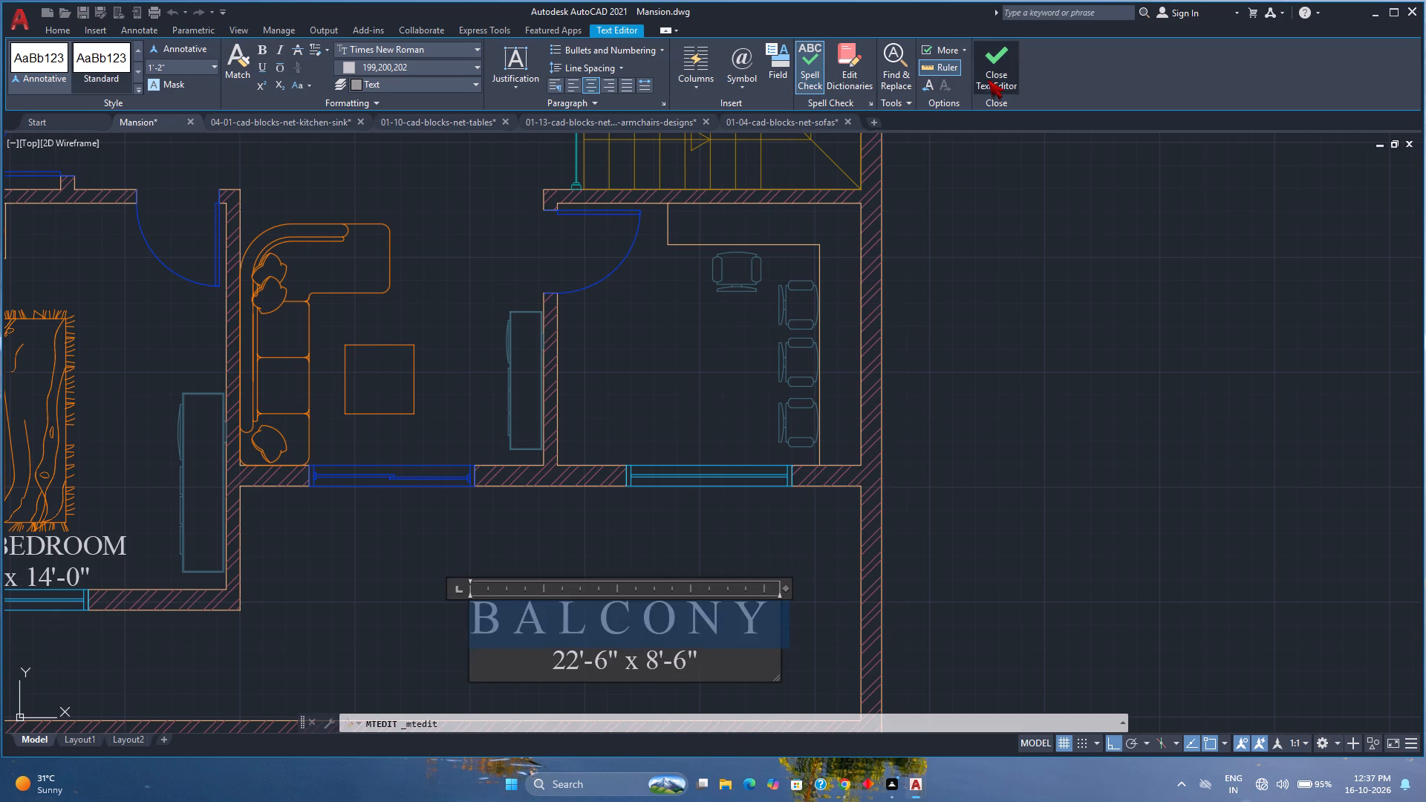
# Reposition the balcony label nearer the middle of the first-floor balcony, with Ortho off for free placement.
pyautogui.scroll(-1, 650, 674)
pyautogui.moveTo(650, 674); pyautogui.dragTo(658, 632, button='middle')
pyautogui.click(632, 589)
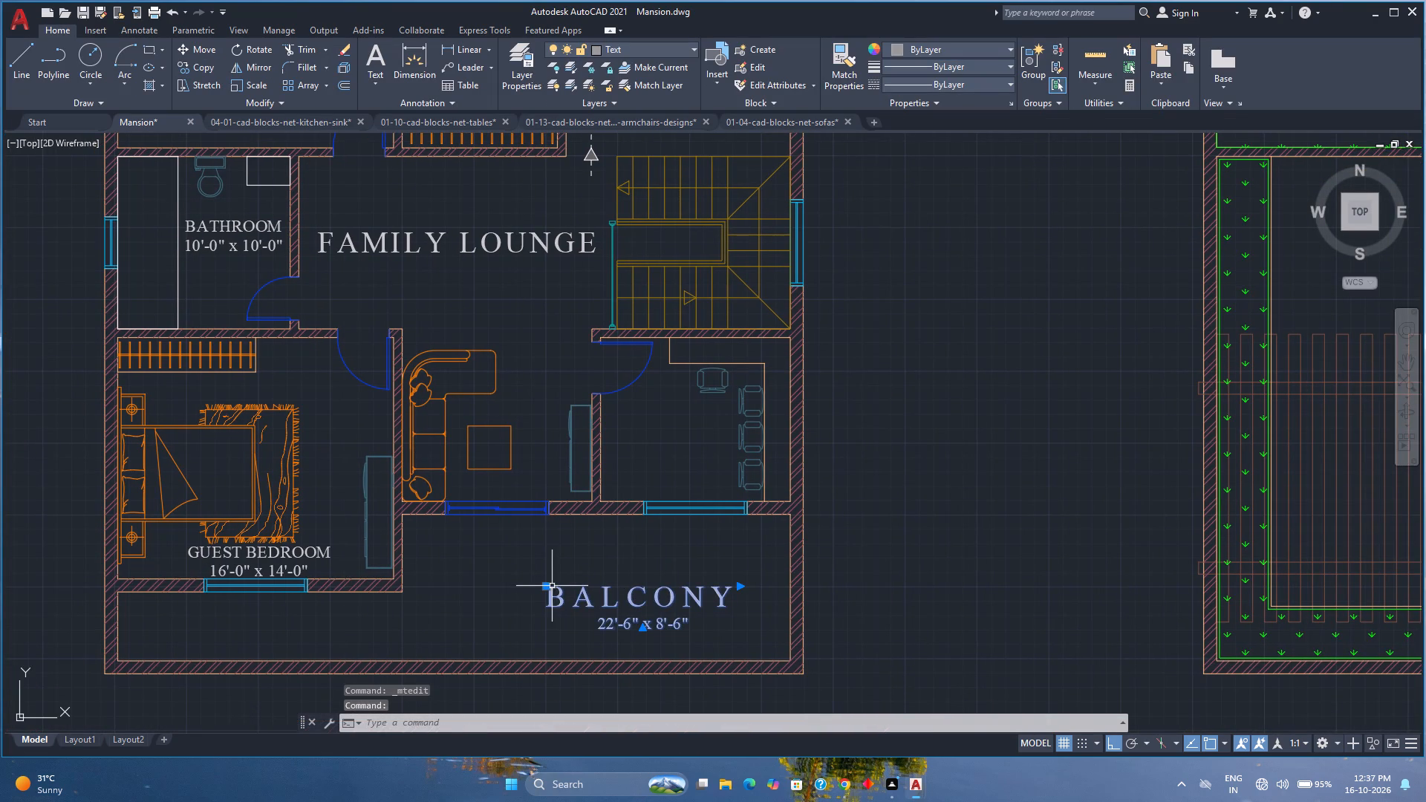
pyautogui.click(544, 584)
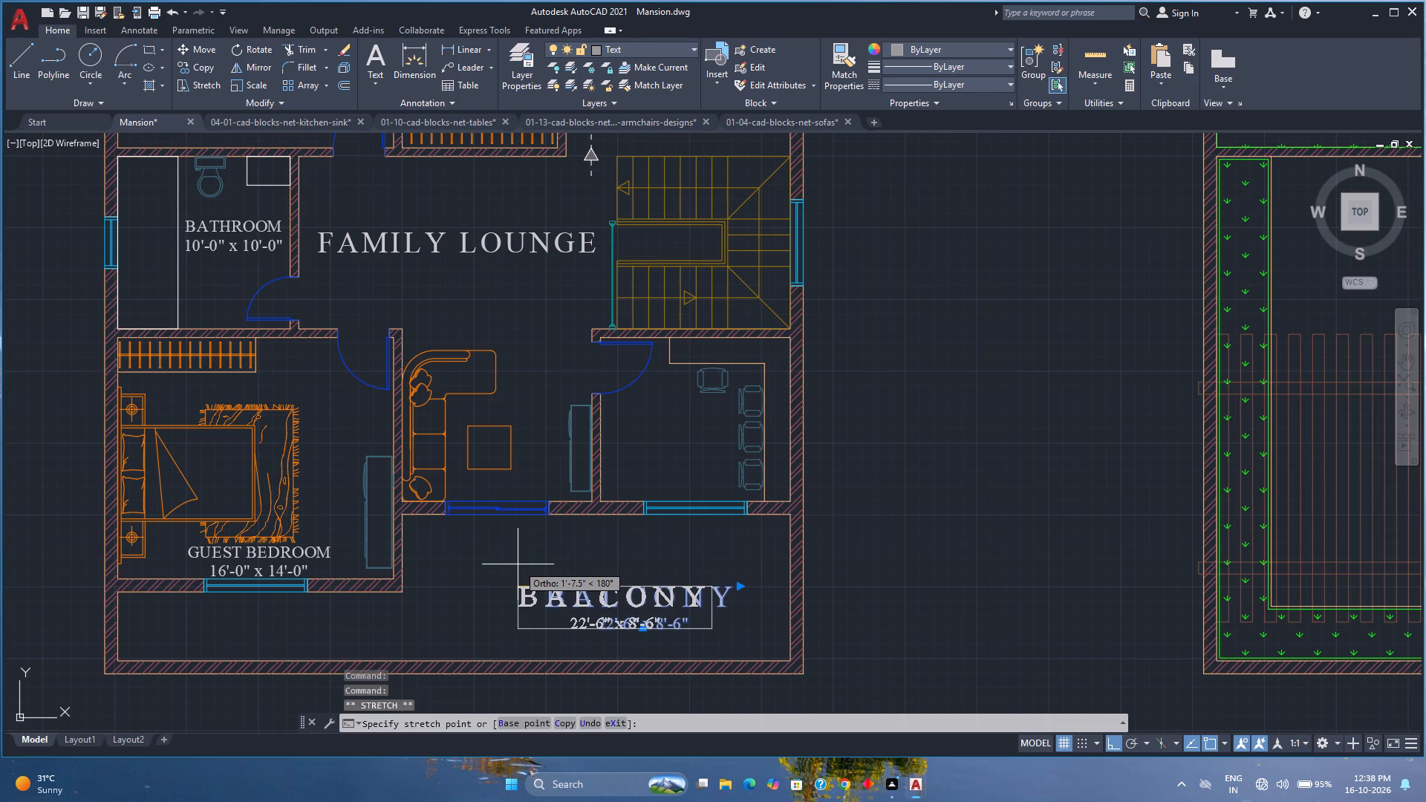
pyautogui.press('F8')
pyautogui.scroll(1, 518, 564)
pyautogui.click(502, 570)
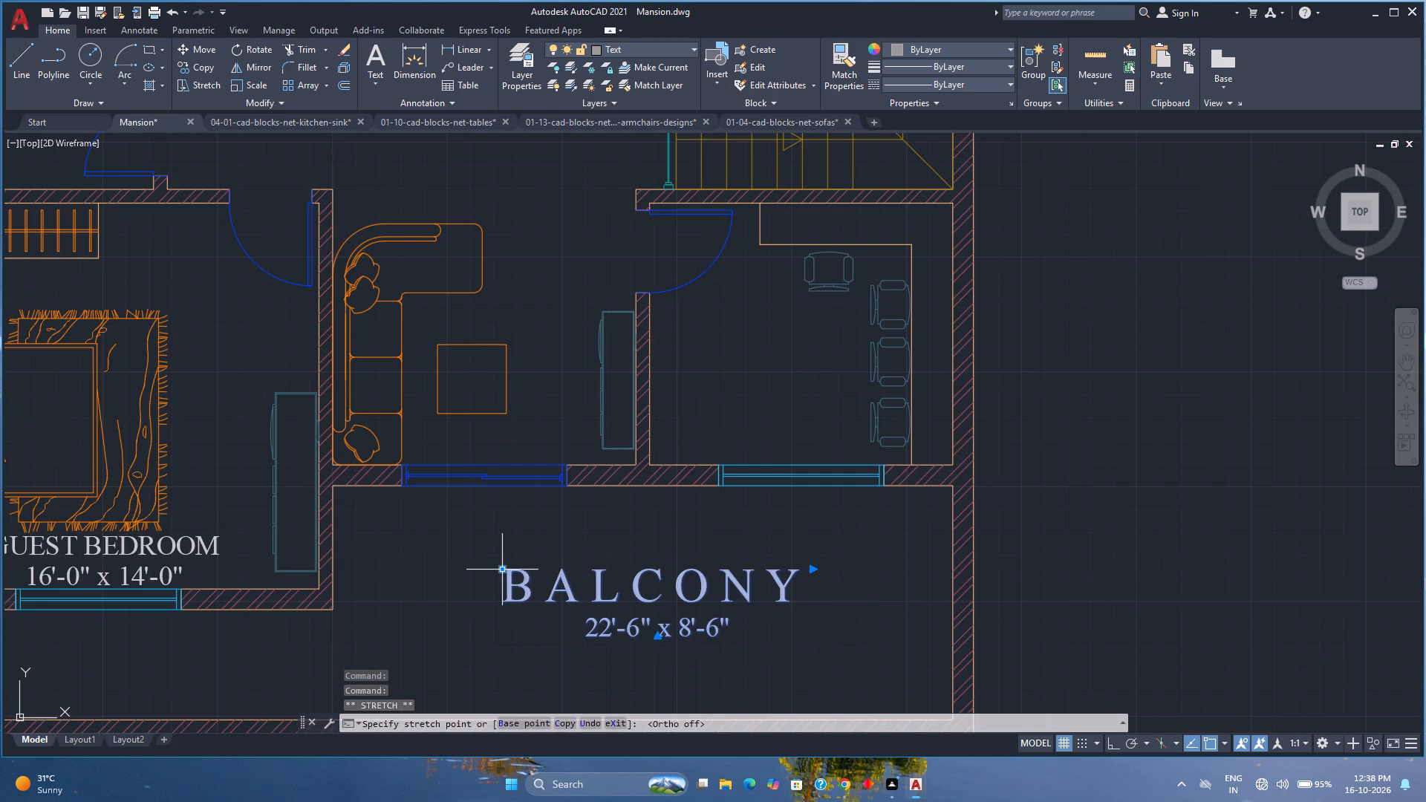
pyautogui.scroll(-1, 502, 570)
pyautogui.press('Escape')
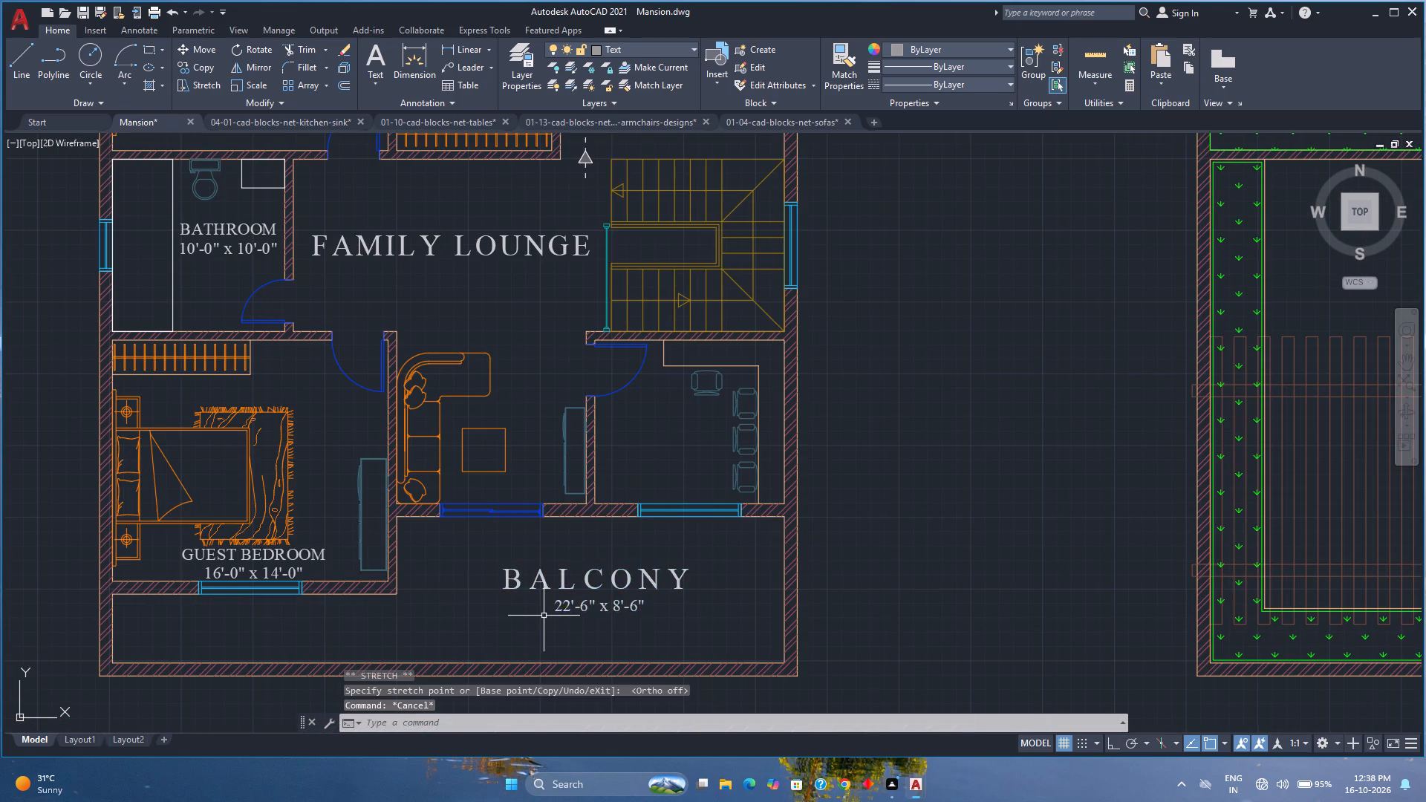
# Save the mansion drawing.
pyautogui.scroll(-1, 573, 592)
pyautogui.moveTo(578, 591); pyautogui.dragTo(602, 584, button='middle')
pyautogui.hotkey('ctrl', 's')
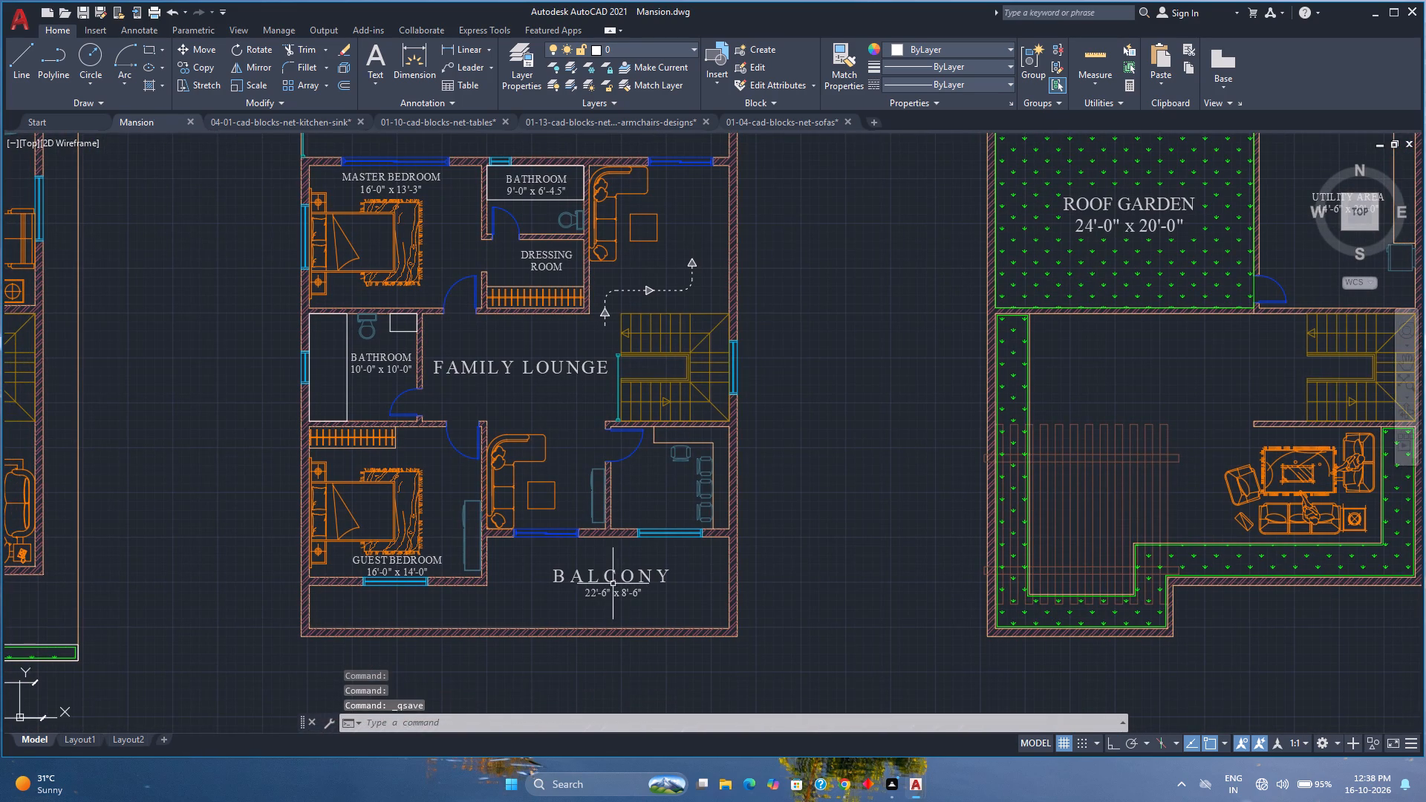
# Review the ground-floor, first-floor and roof plans to check their room labels and dimensions.
pyautogui.scroll(-1, 625, 576)
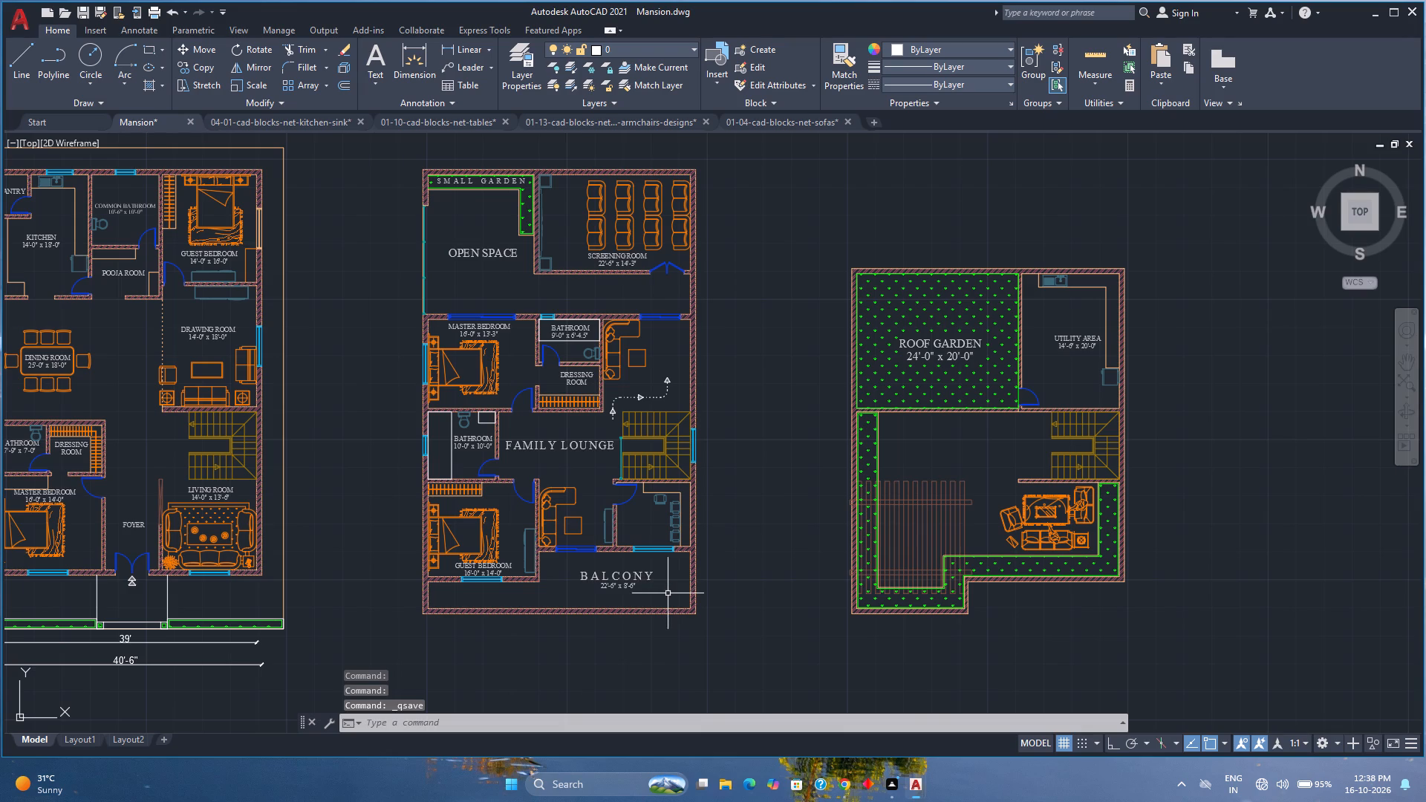
pyautogui.scroll(2, 668, 594)
pyautogui.scroll(-2, 668, 594)
pyautogui.moveTo(649, 549); pyautogui.dragTo(709, 583, button='middle')
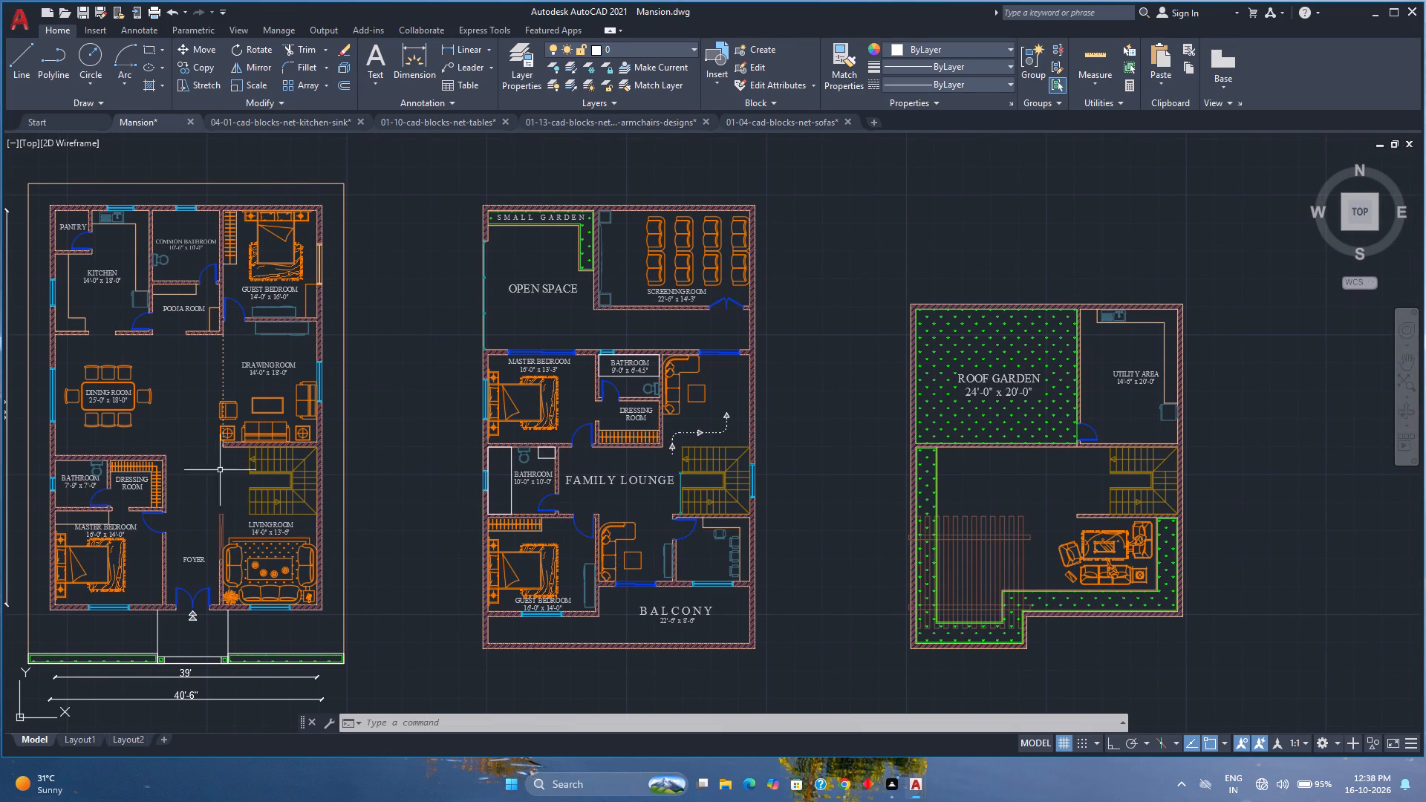
pyautogui.scroll(2, 606, 616)
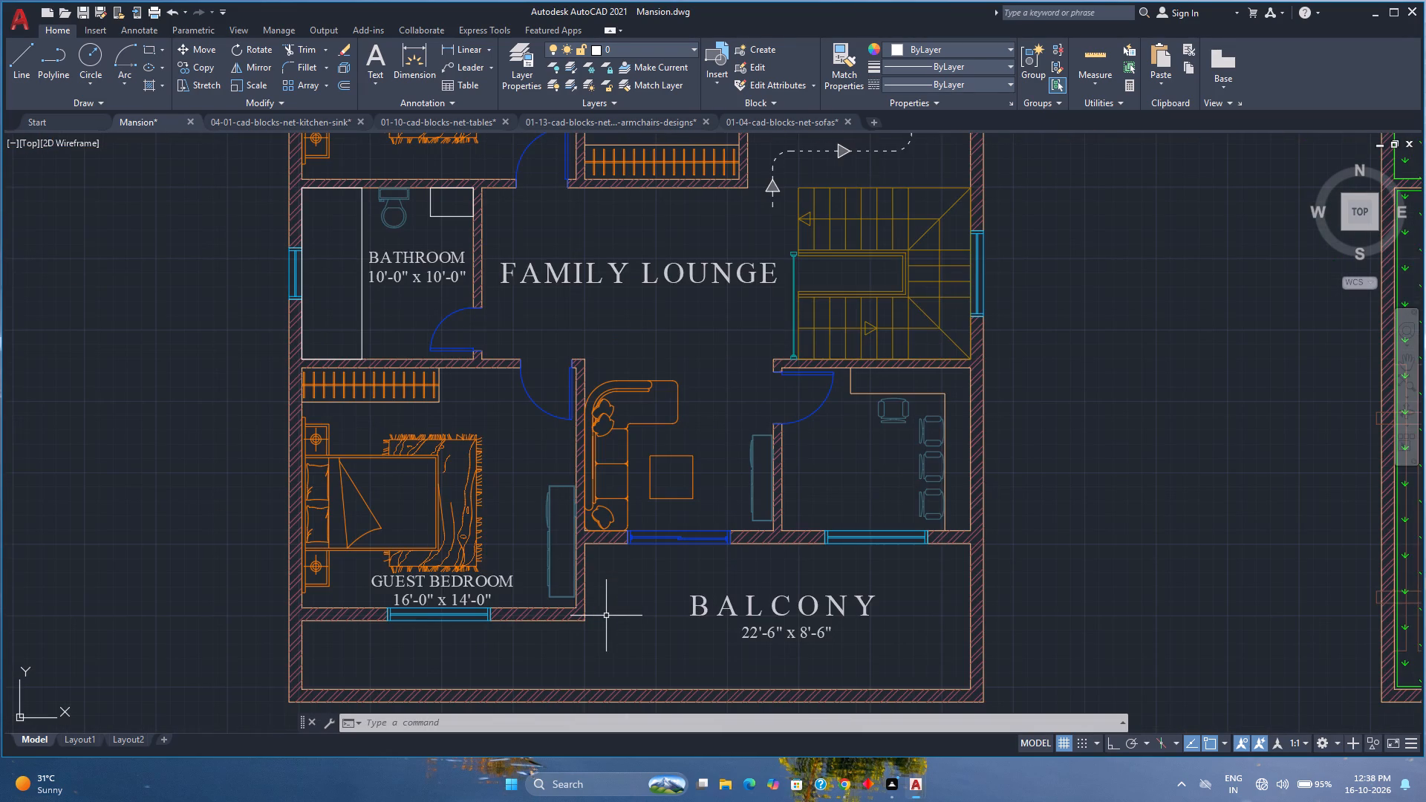
pyautogui.scroll(-2, 597, 620)
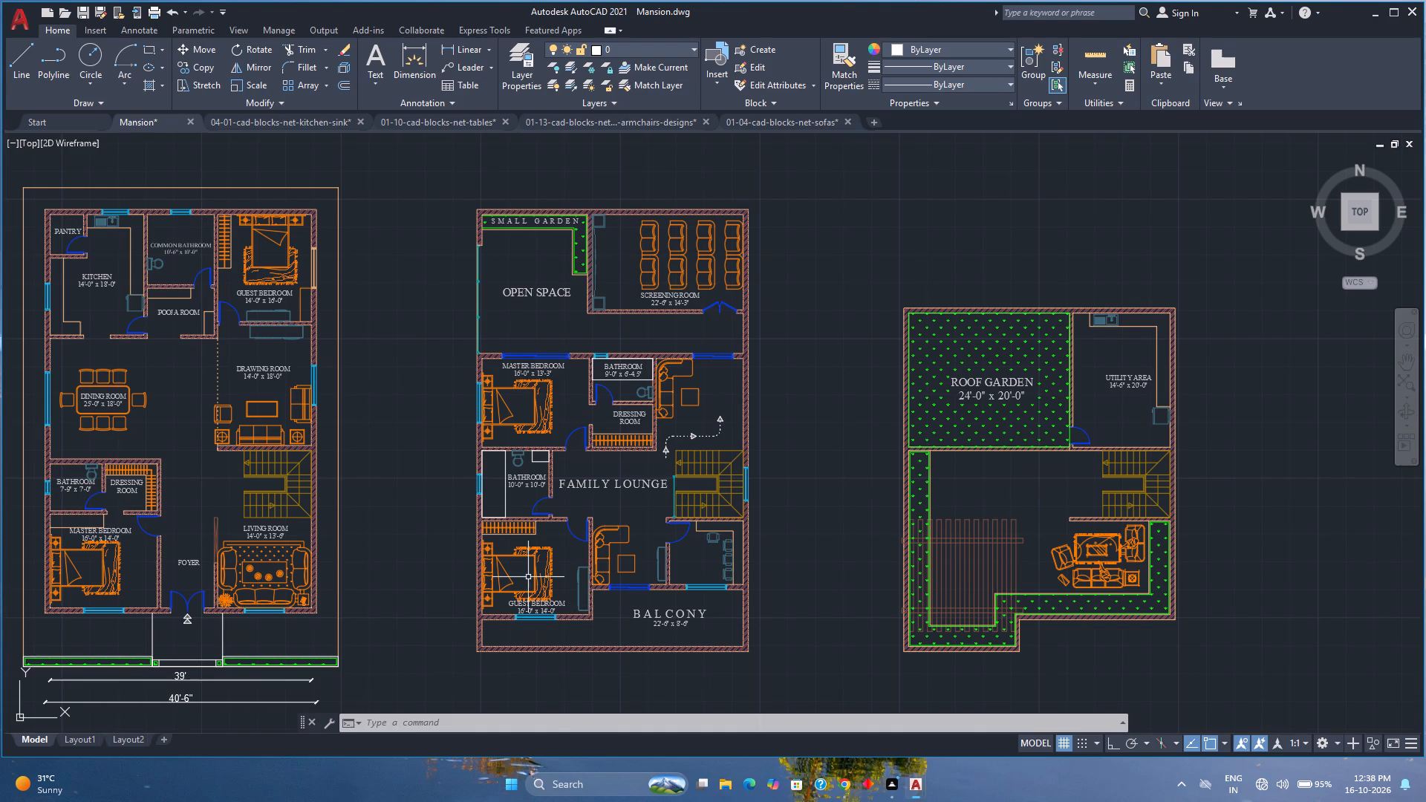
pyautogui.scroll(-1, 420, 528)
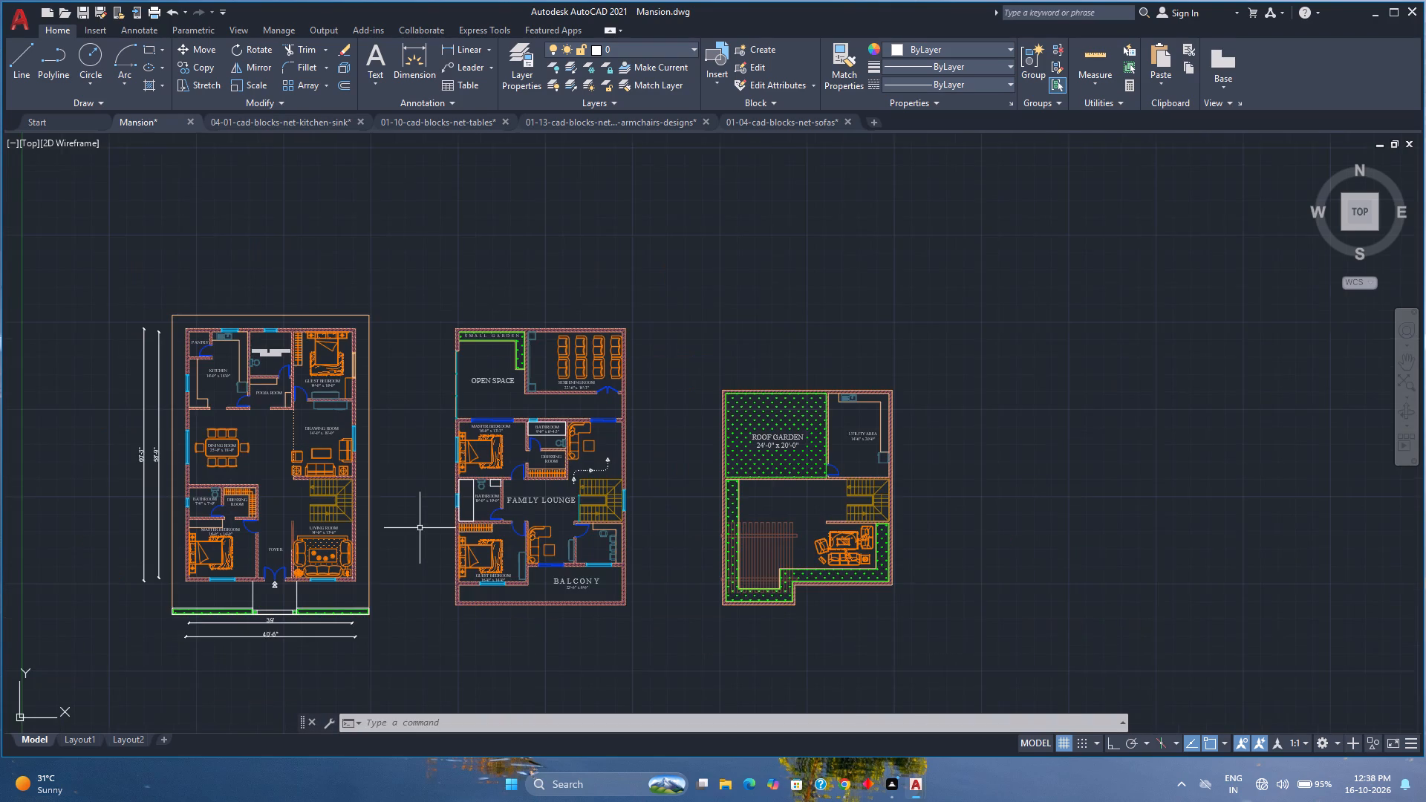
pyautogui.moveTo(420, 528); pyautogui.dragTo(455, 502, button='middle')
pyautogui.scroll(1, 455, 502)
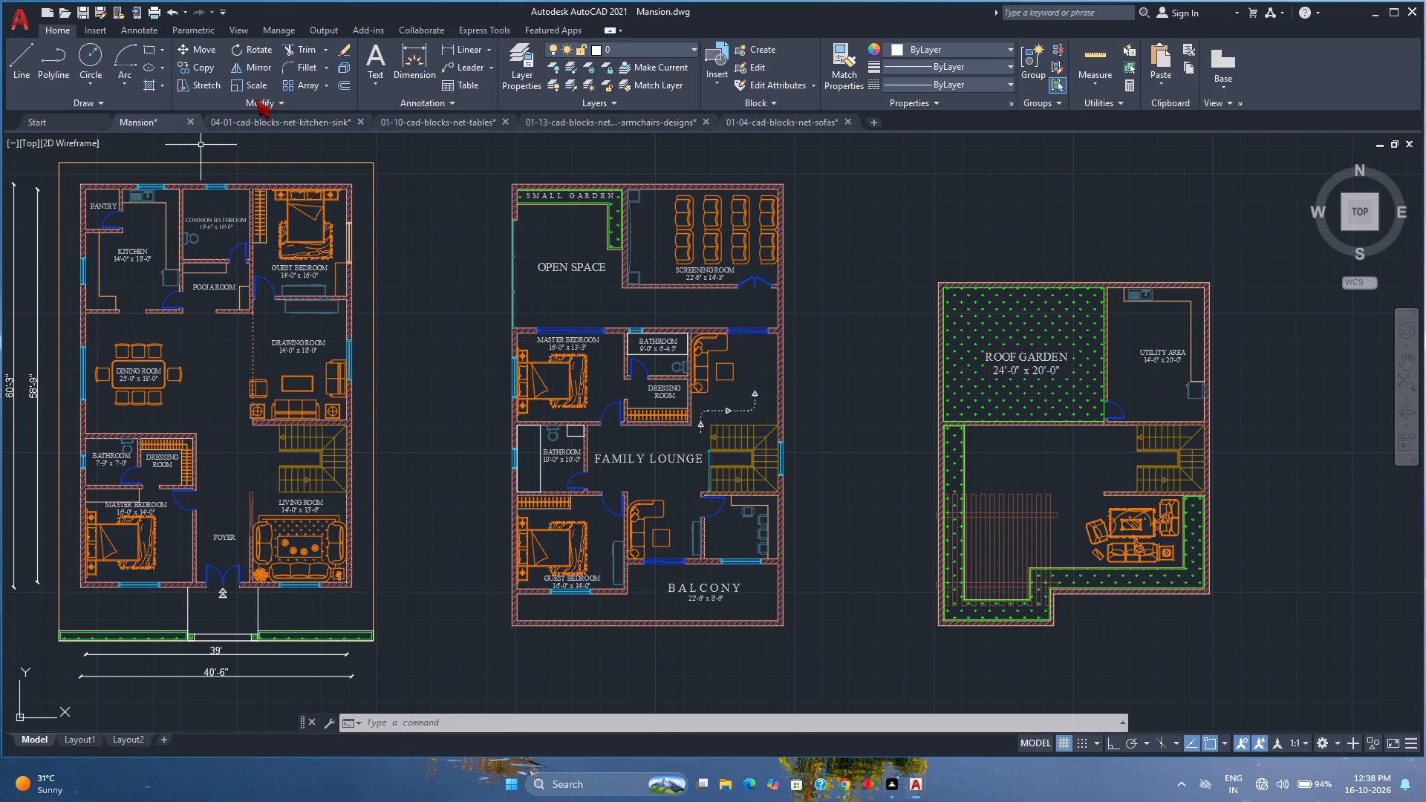
# Start a multiline text box below the ground-floor plan's 40'-6" dimension, somewhat wider than the plan.
pyautogui.click(381, 56)
pyautogui.scroll(-1, 508, 338)
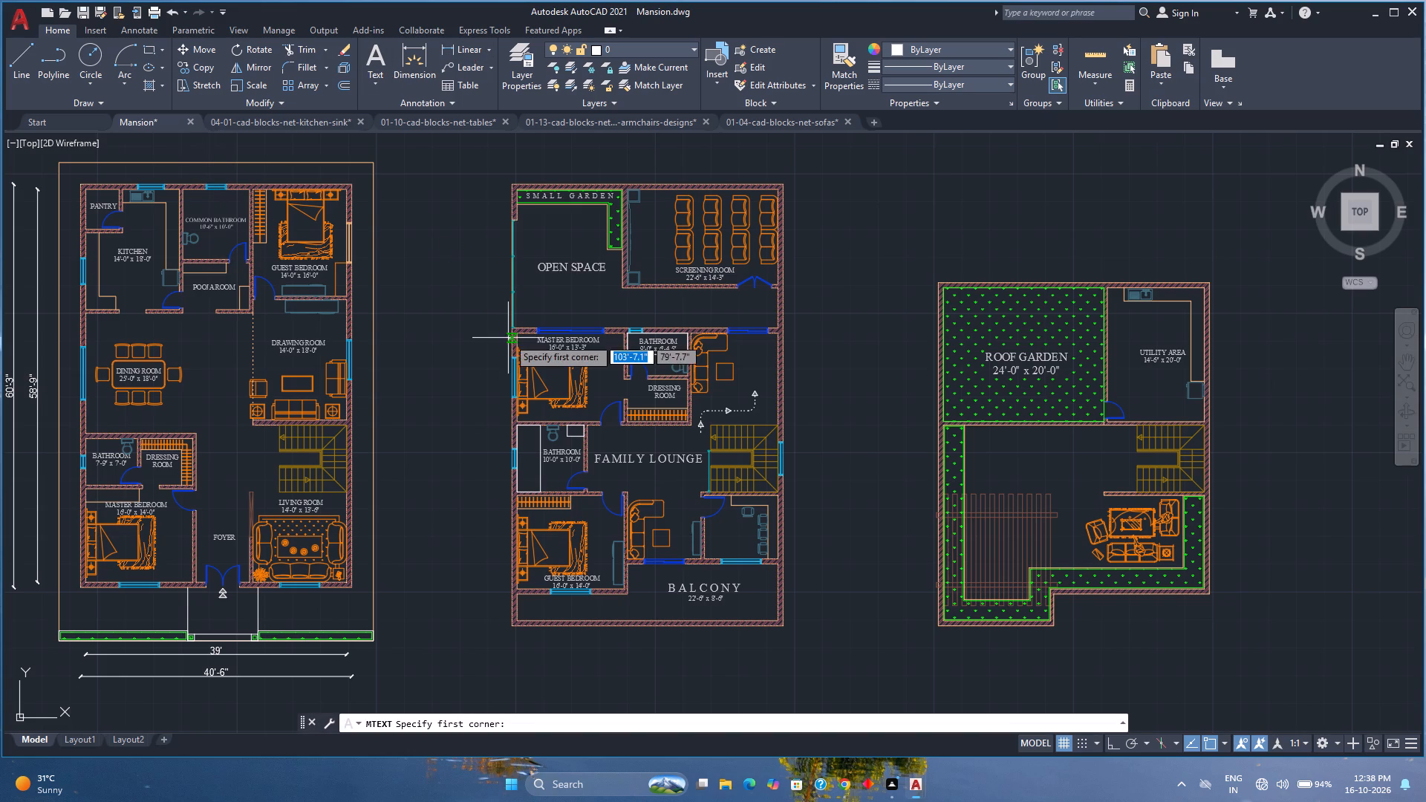
pyautogui.scroll(-1, 508, 338)
pyautogui.scroll(2, 322, 494)
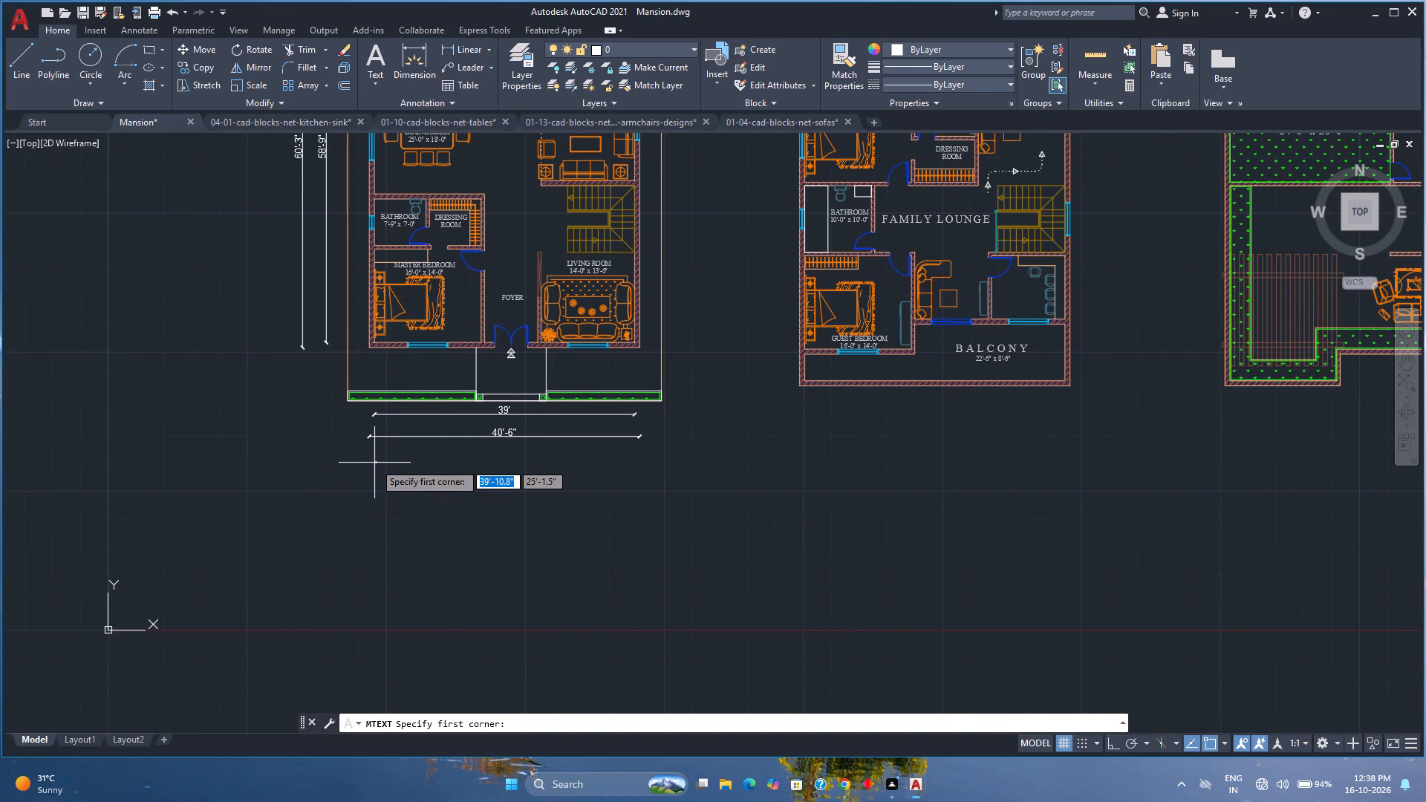
pyautogui.scroll(-1, 374, 463)
pyautogui.click(369, 468)
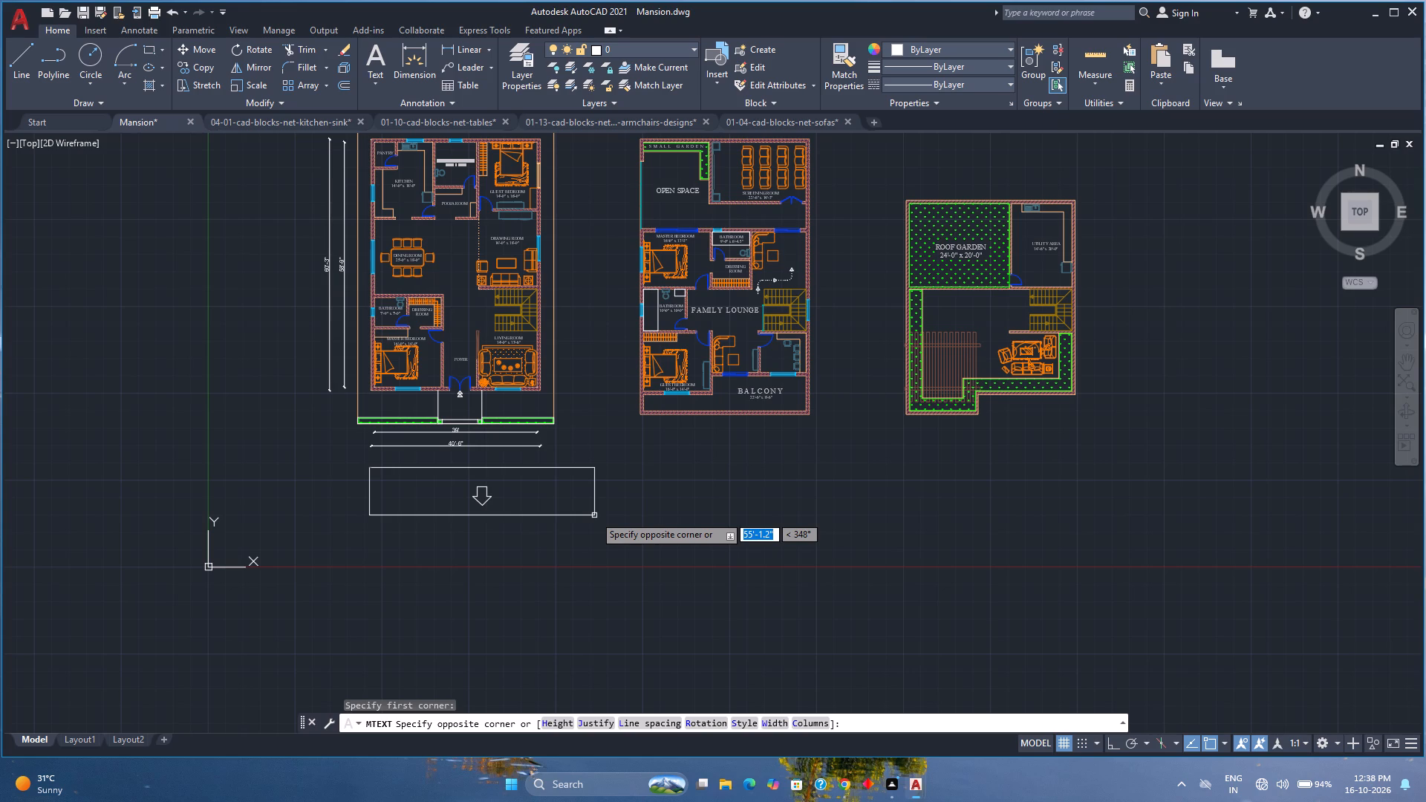
pyautogui.click(594, 515)
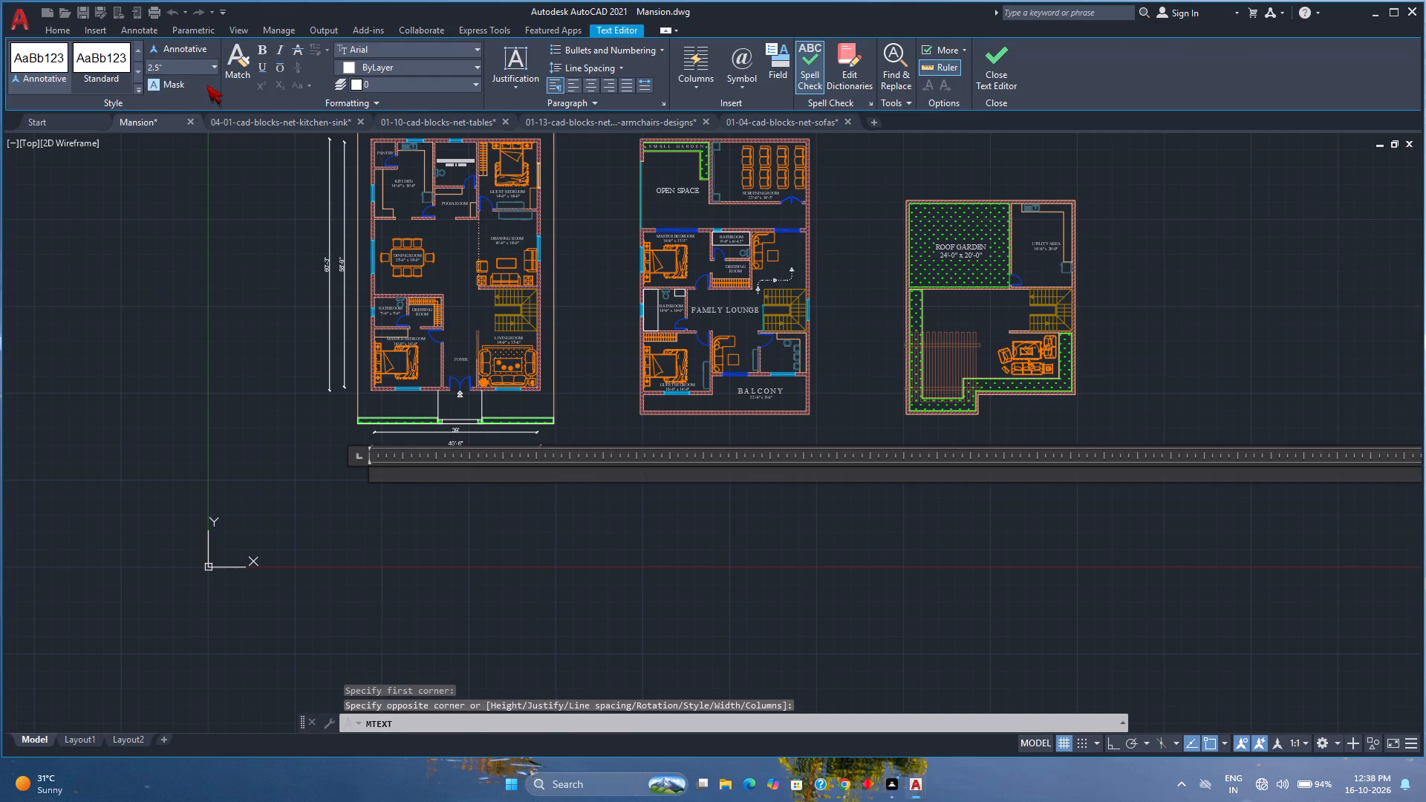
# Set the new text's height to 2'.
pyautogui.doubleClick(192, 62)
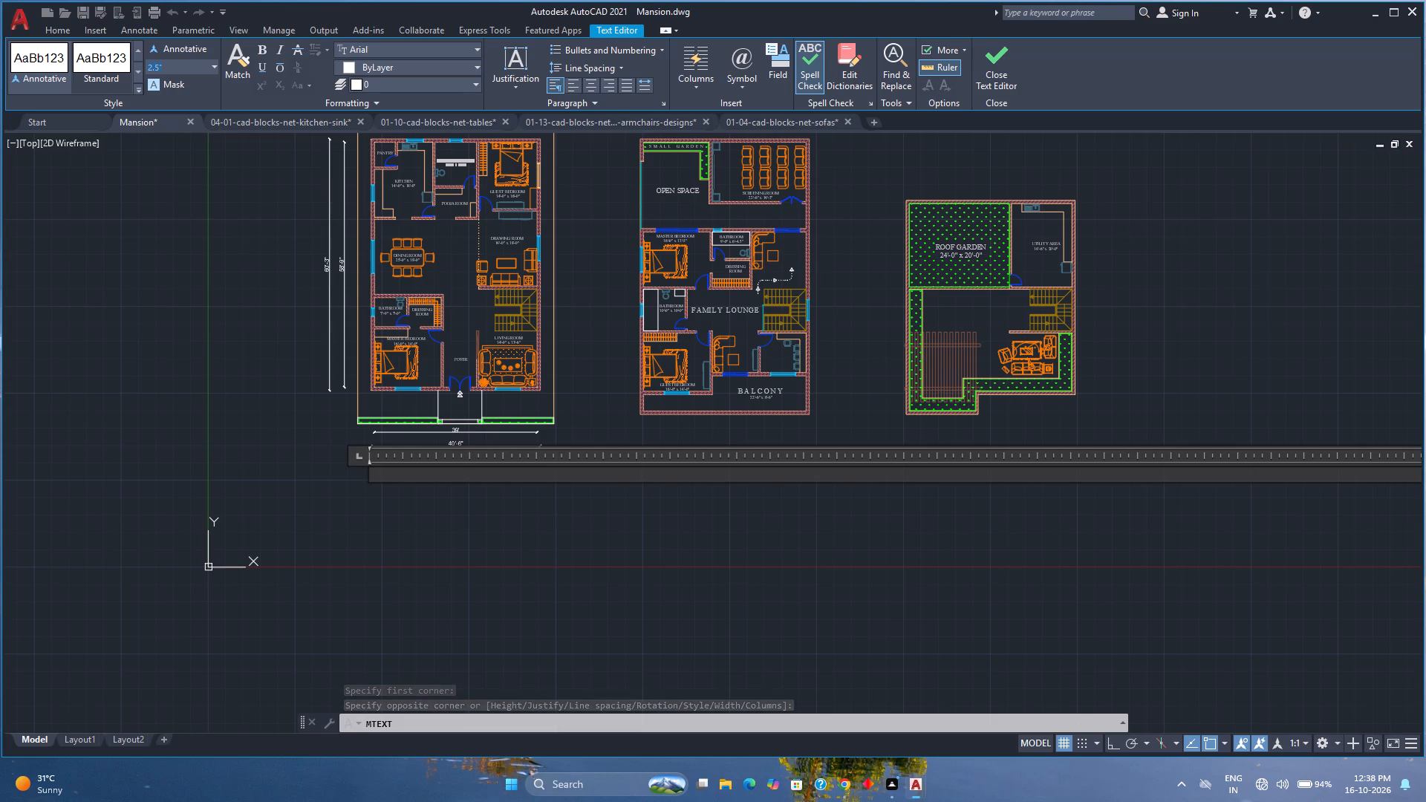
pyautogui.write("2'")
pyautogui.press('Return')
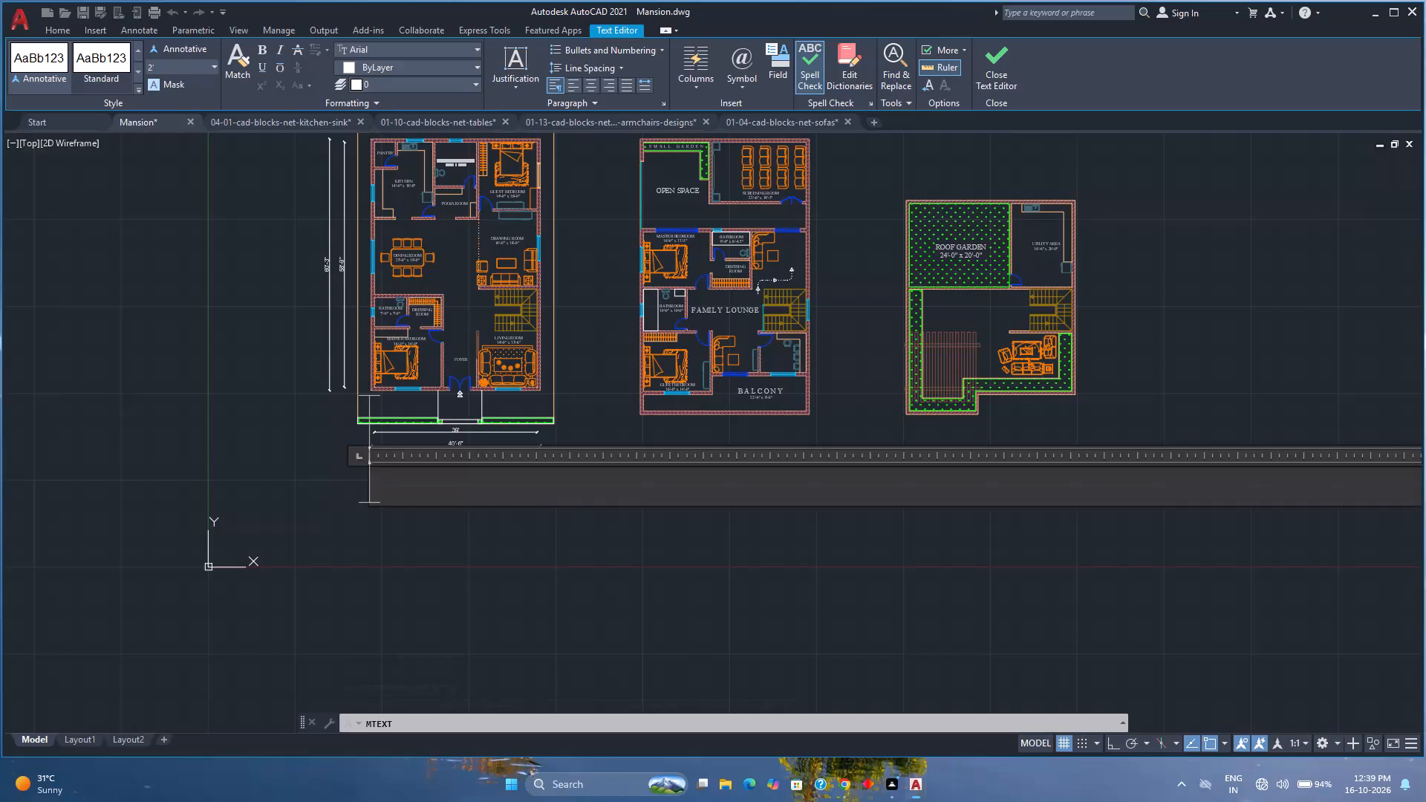
# Set the height of the text below the ground-floor plan to 1'-6".
pyautogui.doubleClick(192, 62)
pyautogui.write('1\'6"')
pyautogui.press('Return')
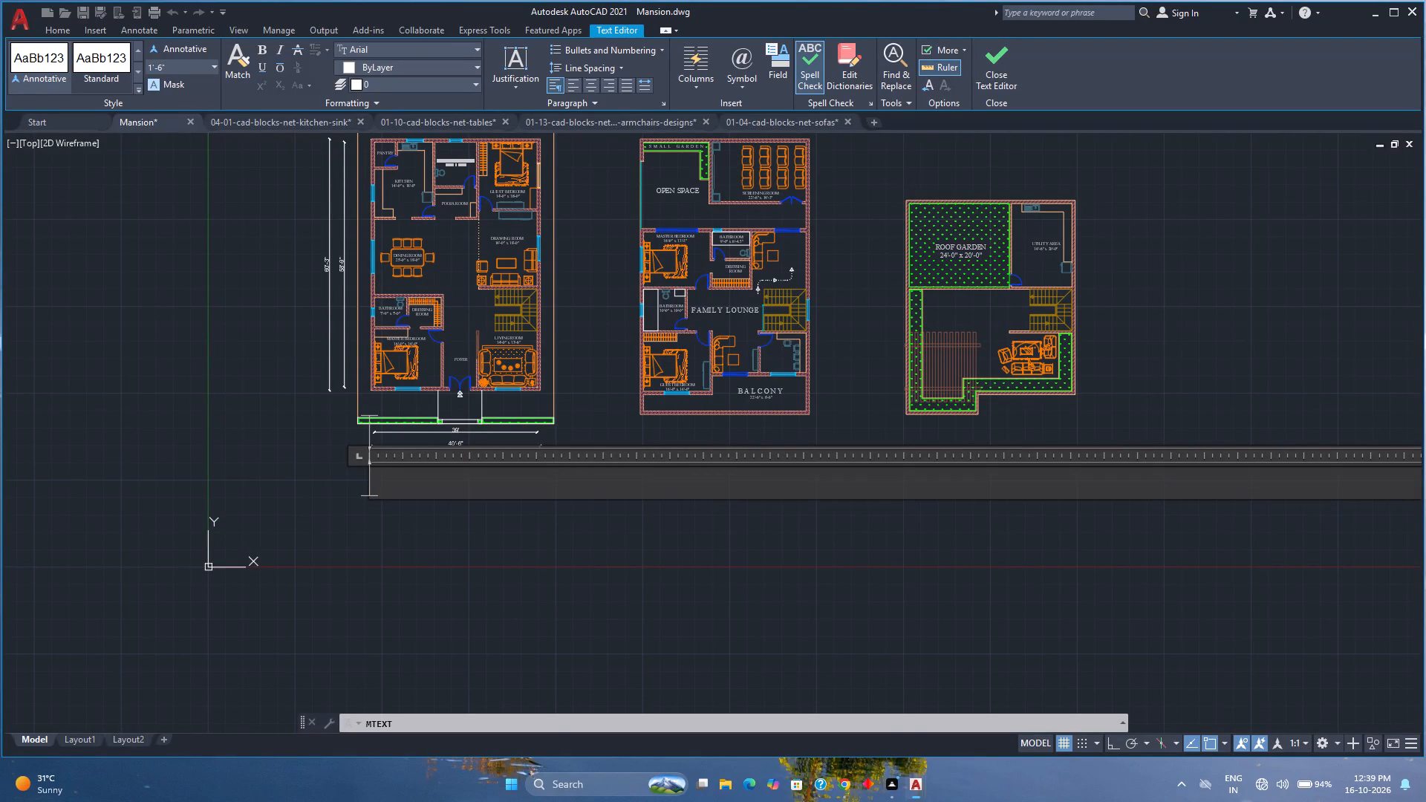
# Set the font of the text below the ground-floor plan to Times New Roman.
pyautogui.click(444, 46)
pyautogui.write('TI')
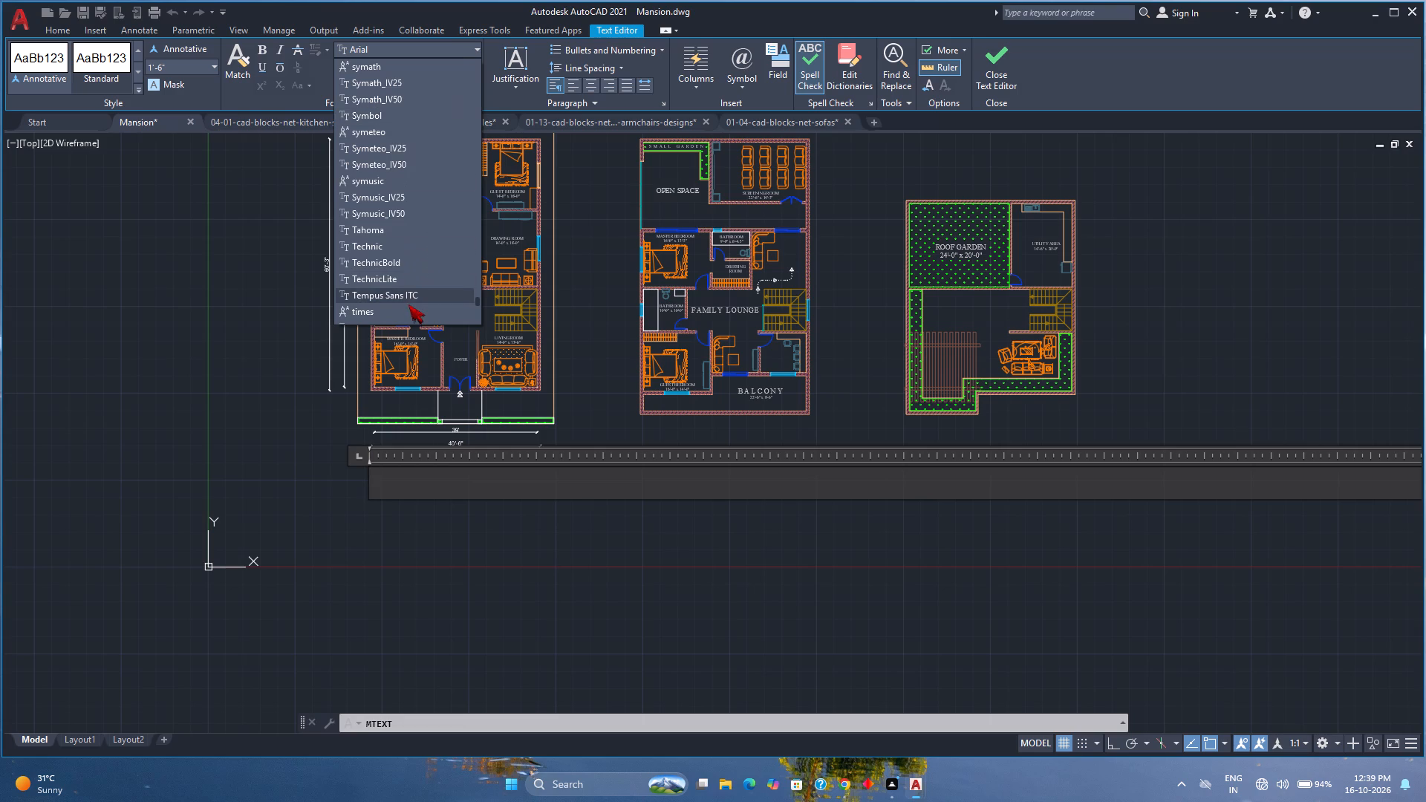
pyautogui.scroll(-2, 408, 304)
pyautogui.click(406, 223)
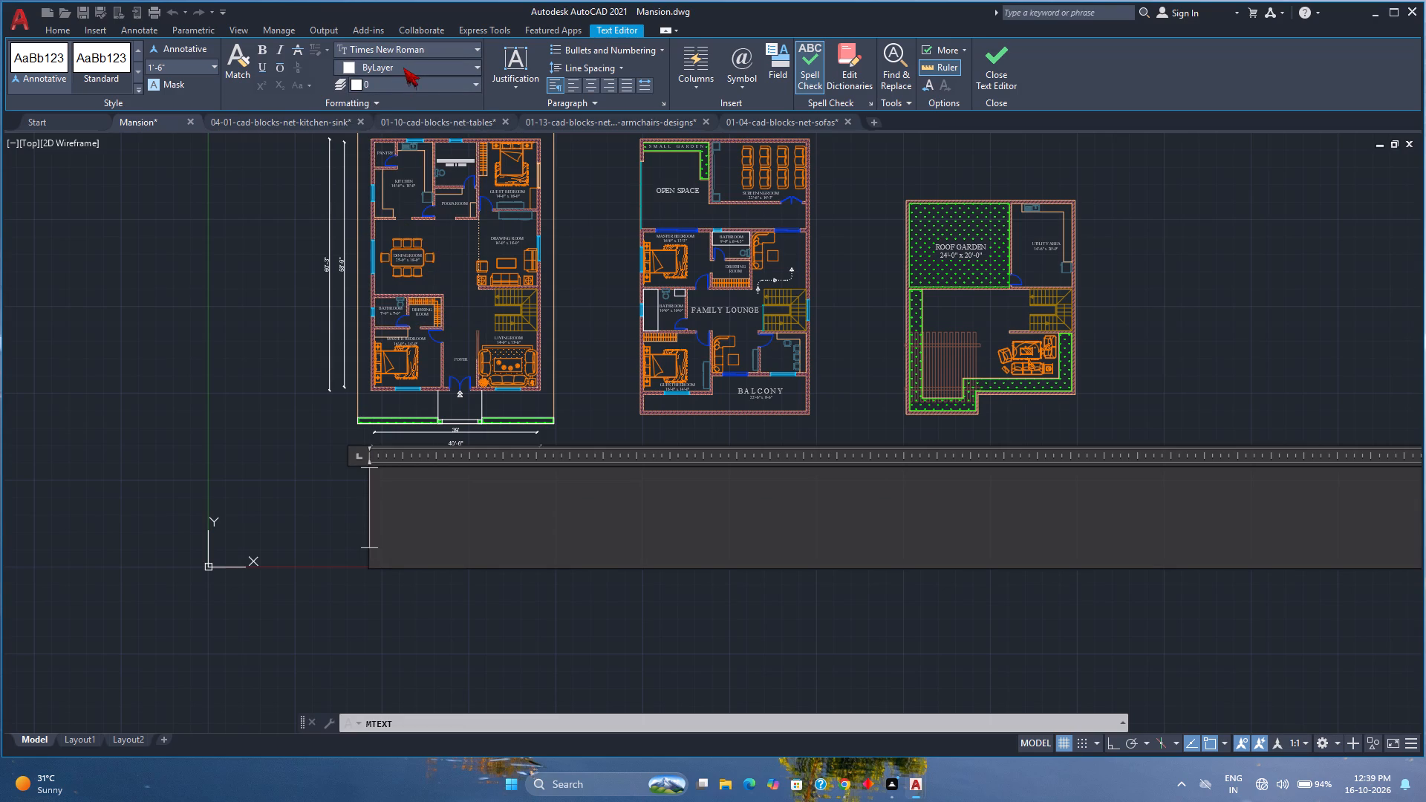
# Set the colour of the text below the ground-floor plan to ByBlock.
pyautogui.click(403, 68)
pyautogui.click(414, 91)
pyautogui.click(431, 65)
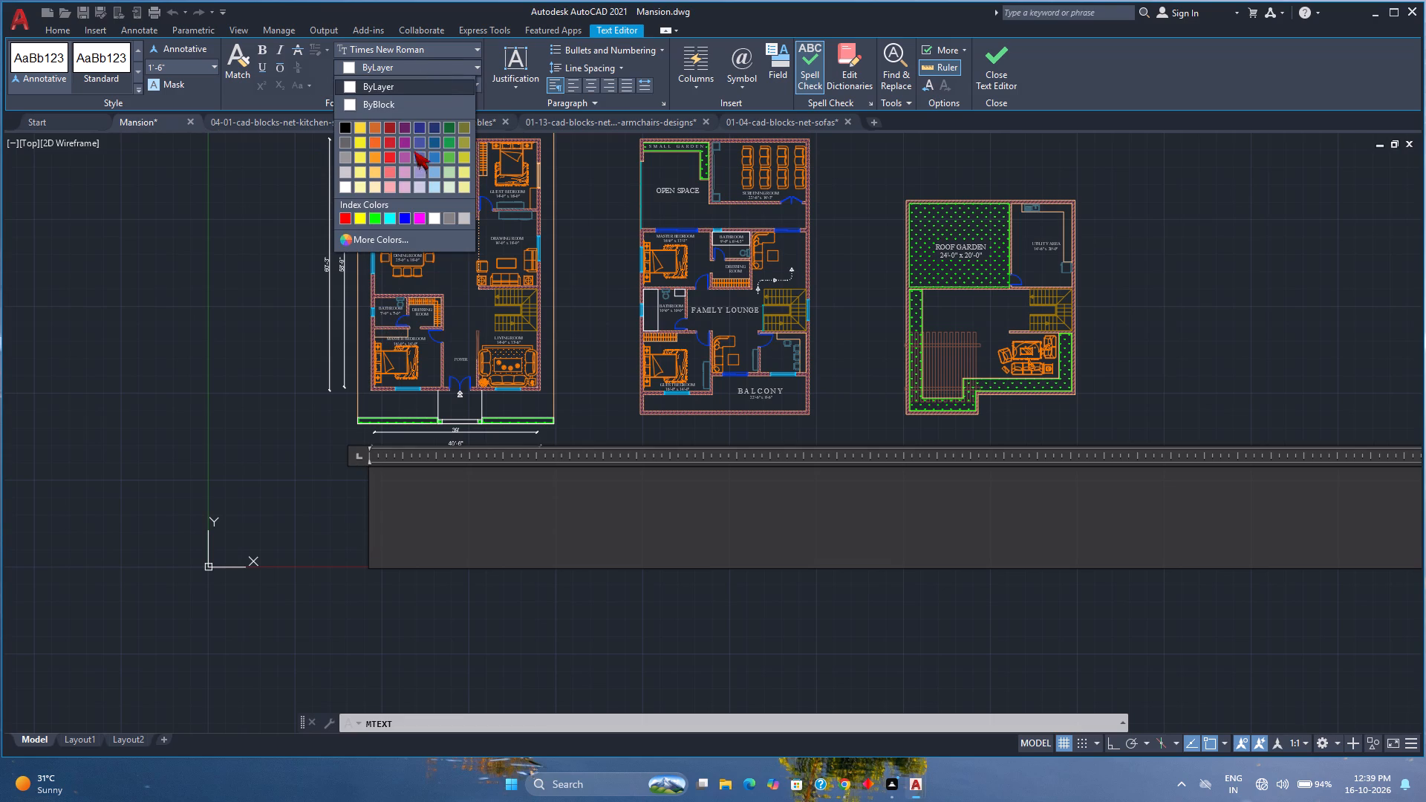
pyautogui.click(382, 106)
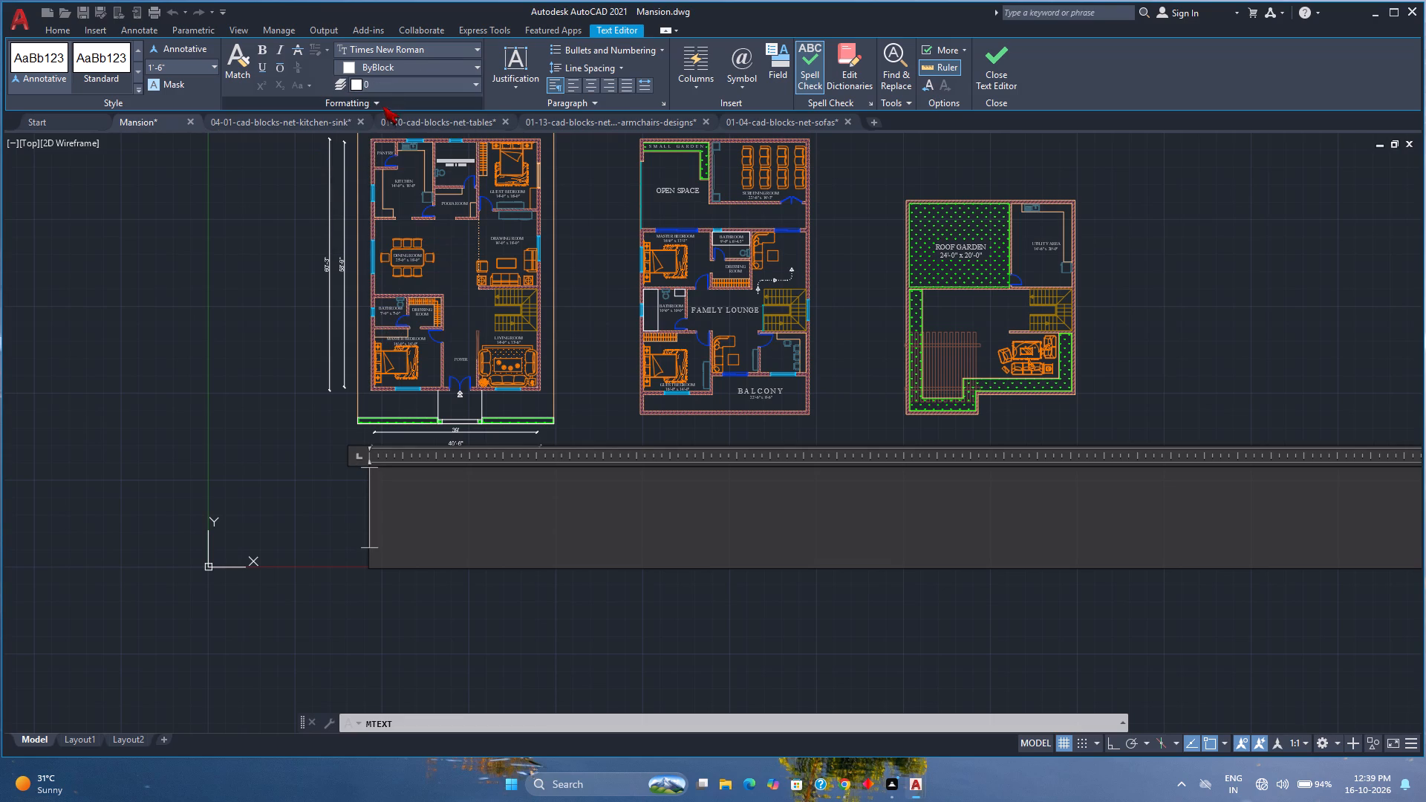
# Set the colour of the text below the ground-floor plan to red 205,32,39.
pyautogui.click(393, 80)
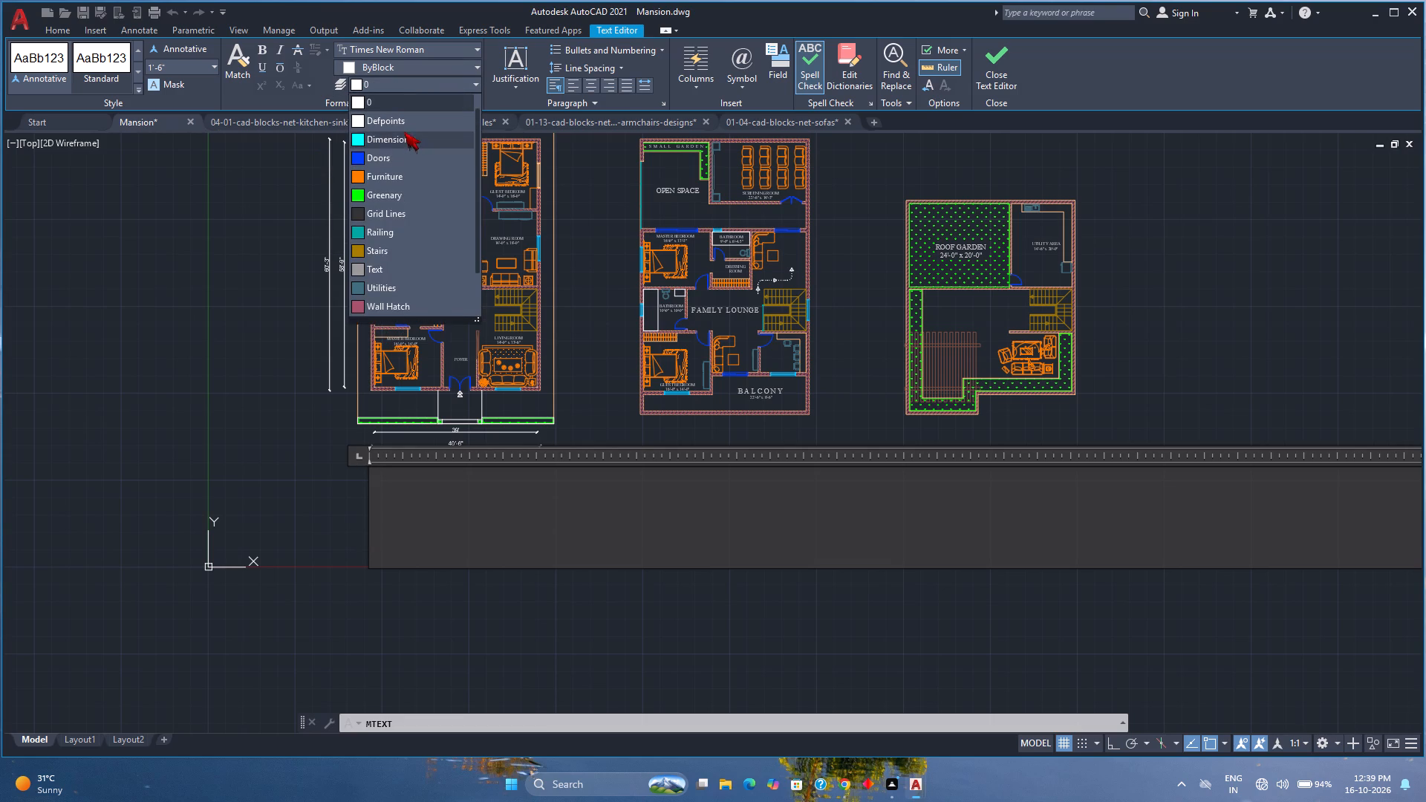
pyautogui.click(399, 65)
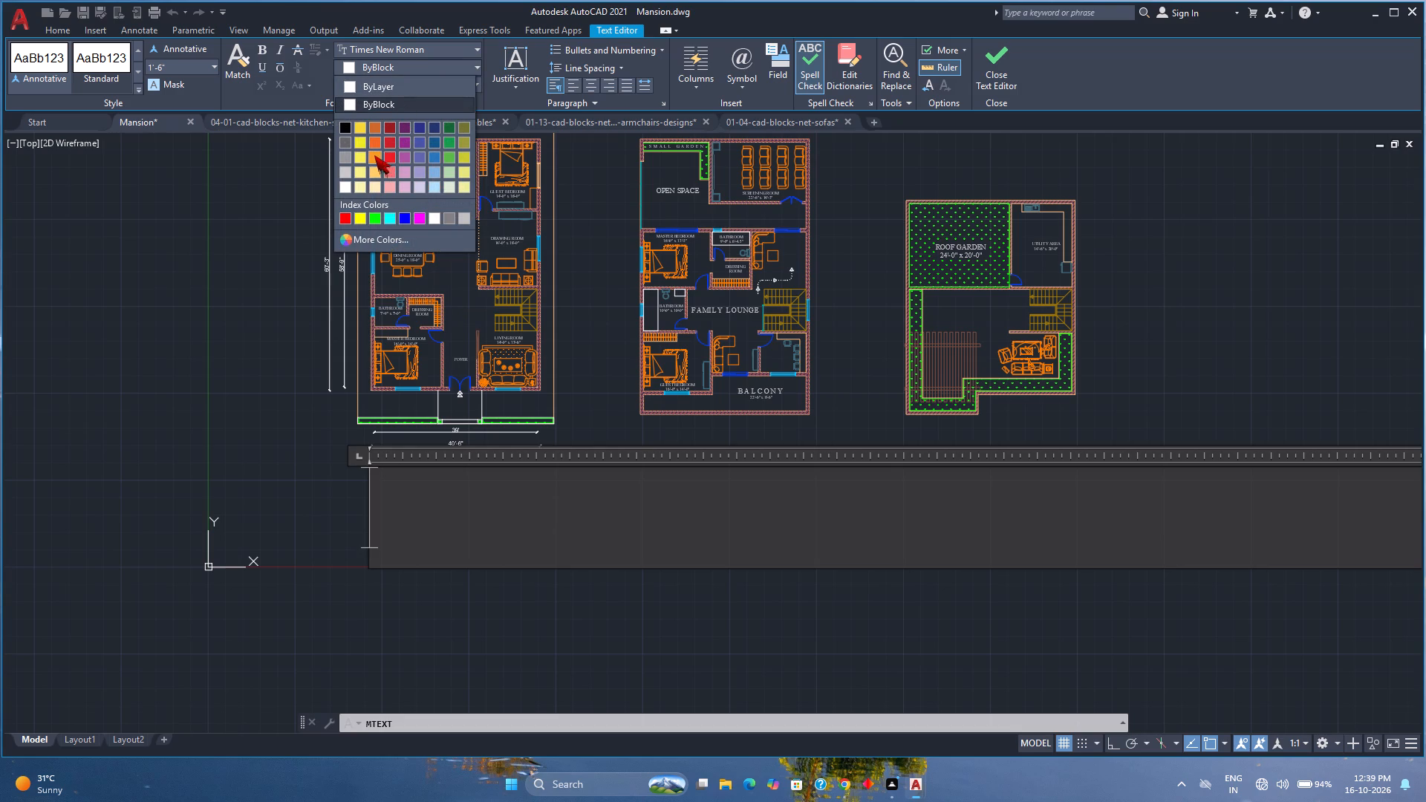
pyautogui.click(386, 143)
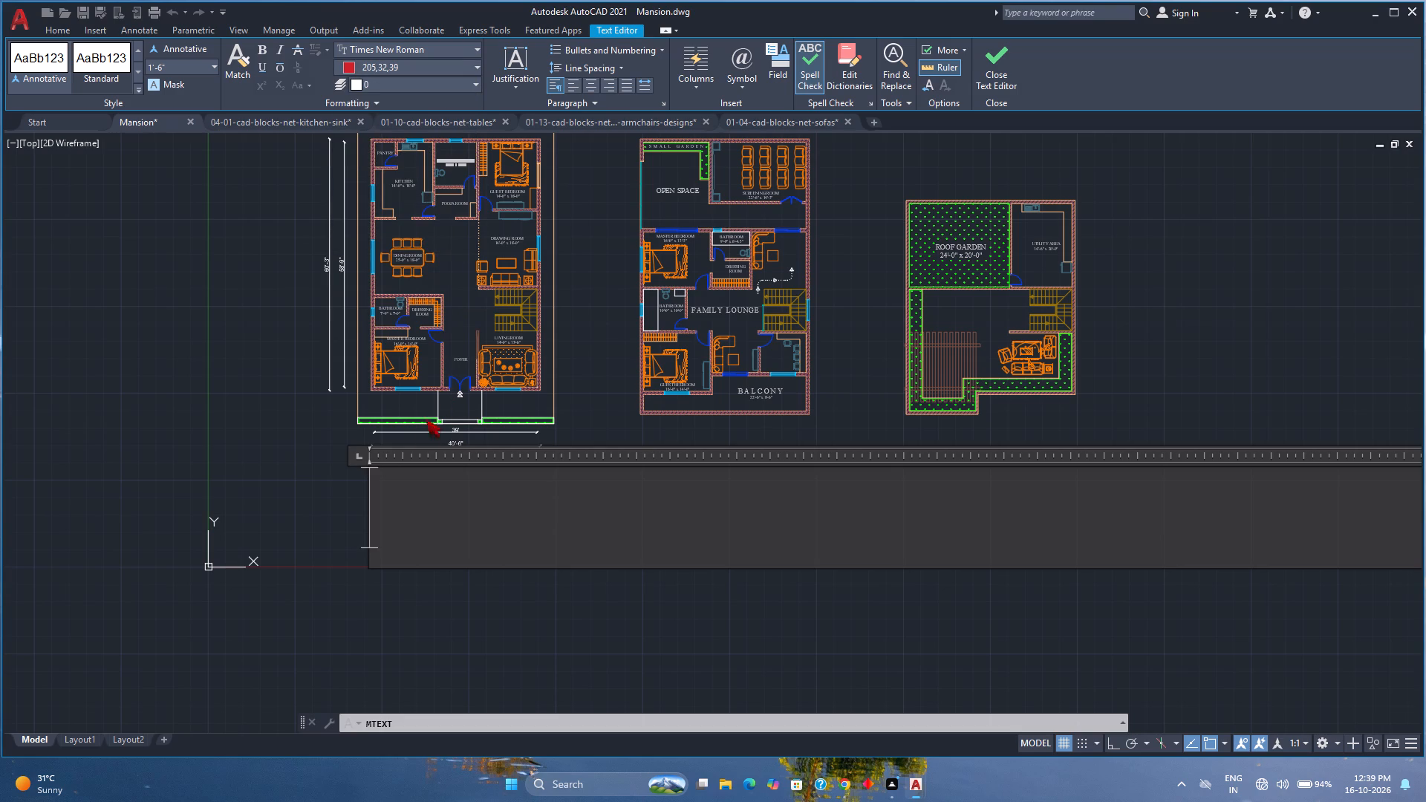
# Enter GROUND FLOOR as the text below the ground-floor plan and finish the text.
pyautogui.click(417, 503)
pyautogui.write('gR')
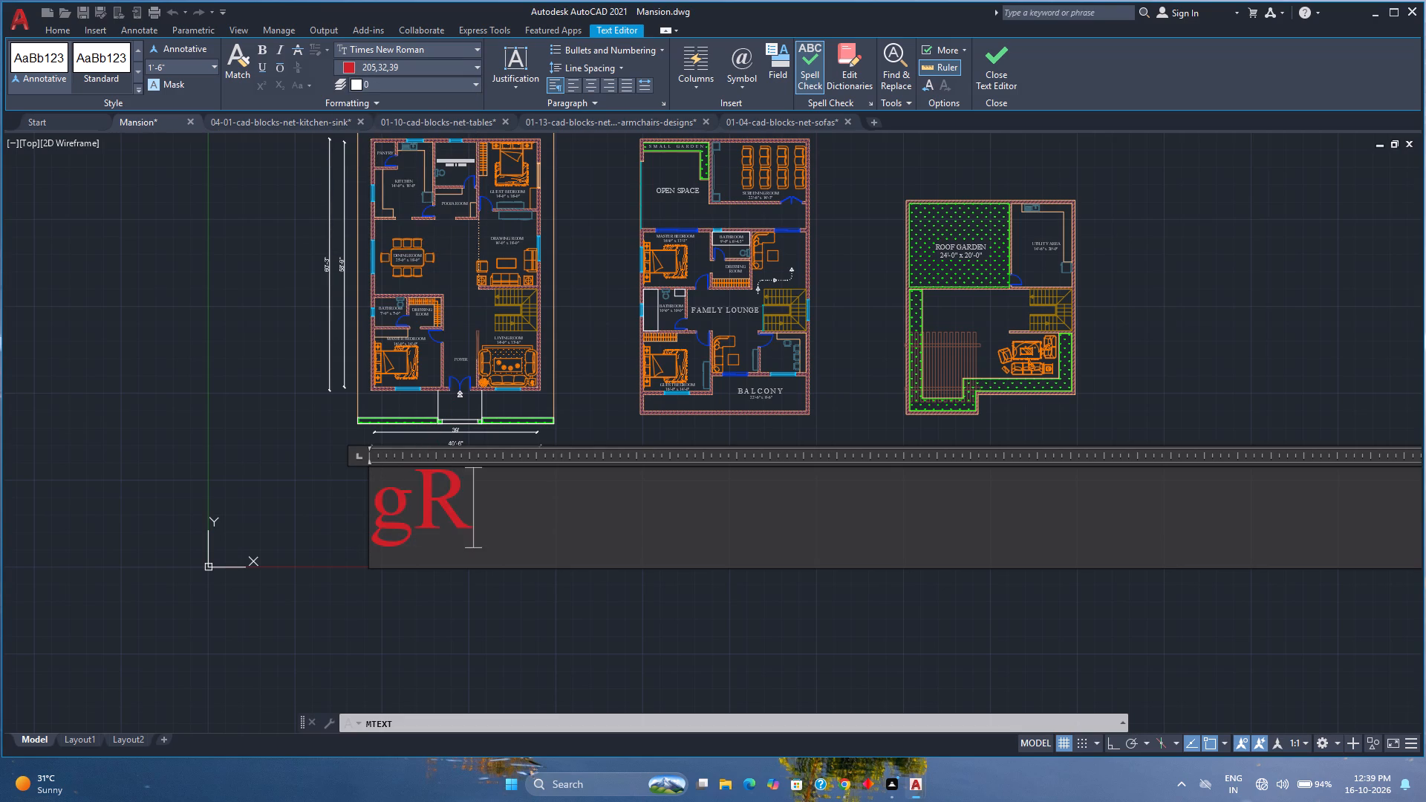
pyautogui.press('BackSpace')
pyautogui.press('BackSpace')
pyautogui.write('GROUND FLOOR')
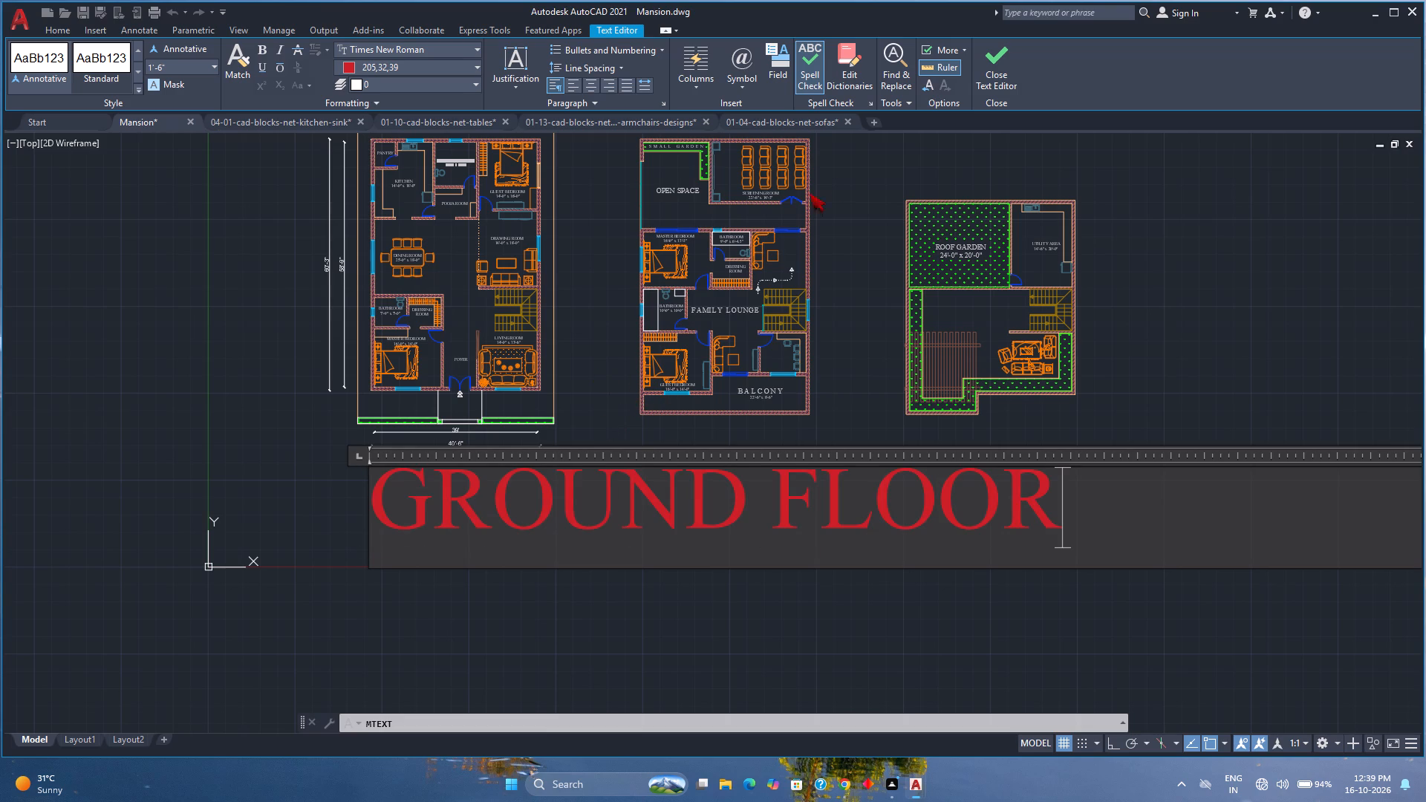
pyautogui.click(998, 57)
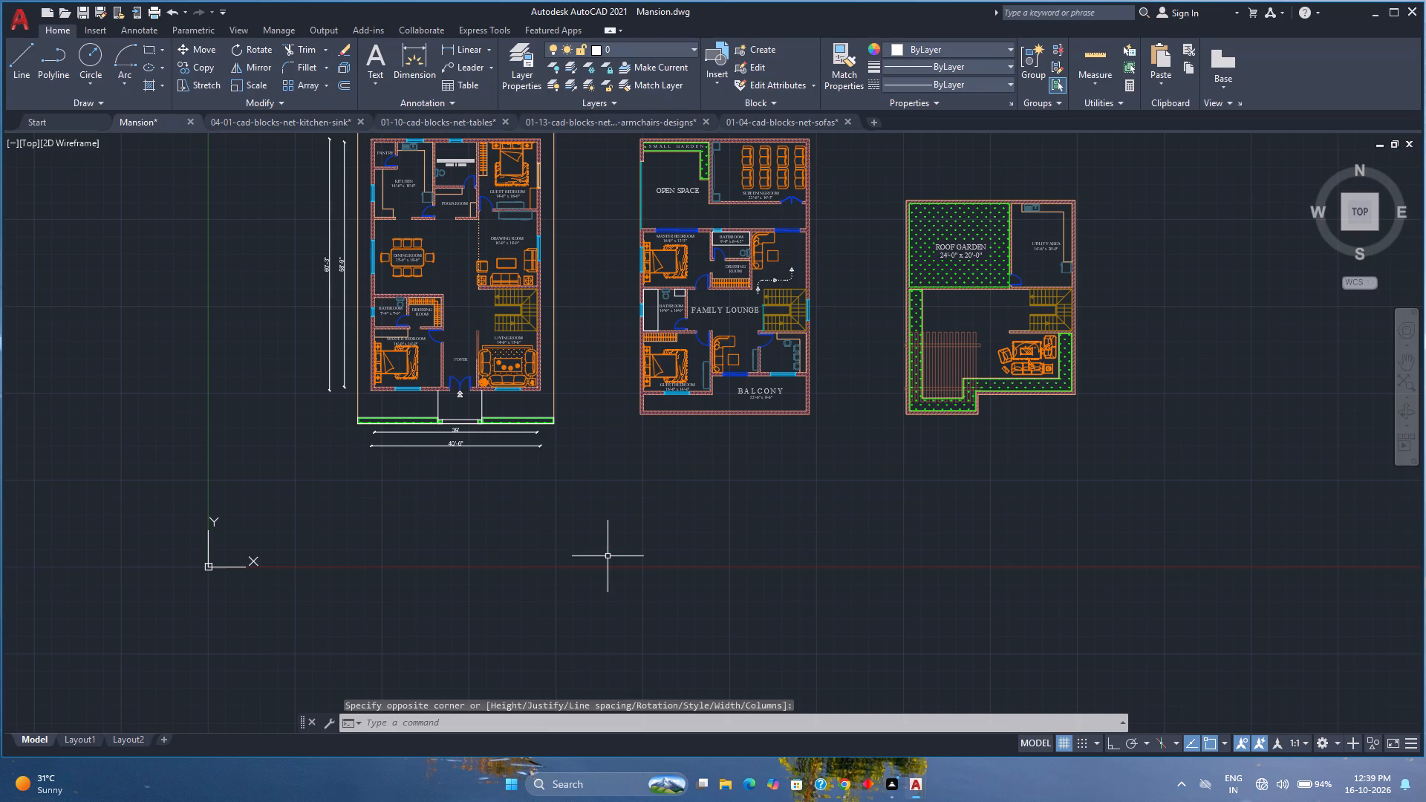
# Look for the new GROUND FLOOR text in the area below and around the floor plans.
pyautogui.scroll(-2, 608, 551)
pyautogui.scroll(2, 557, 526)
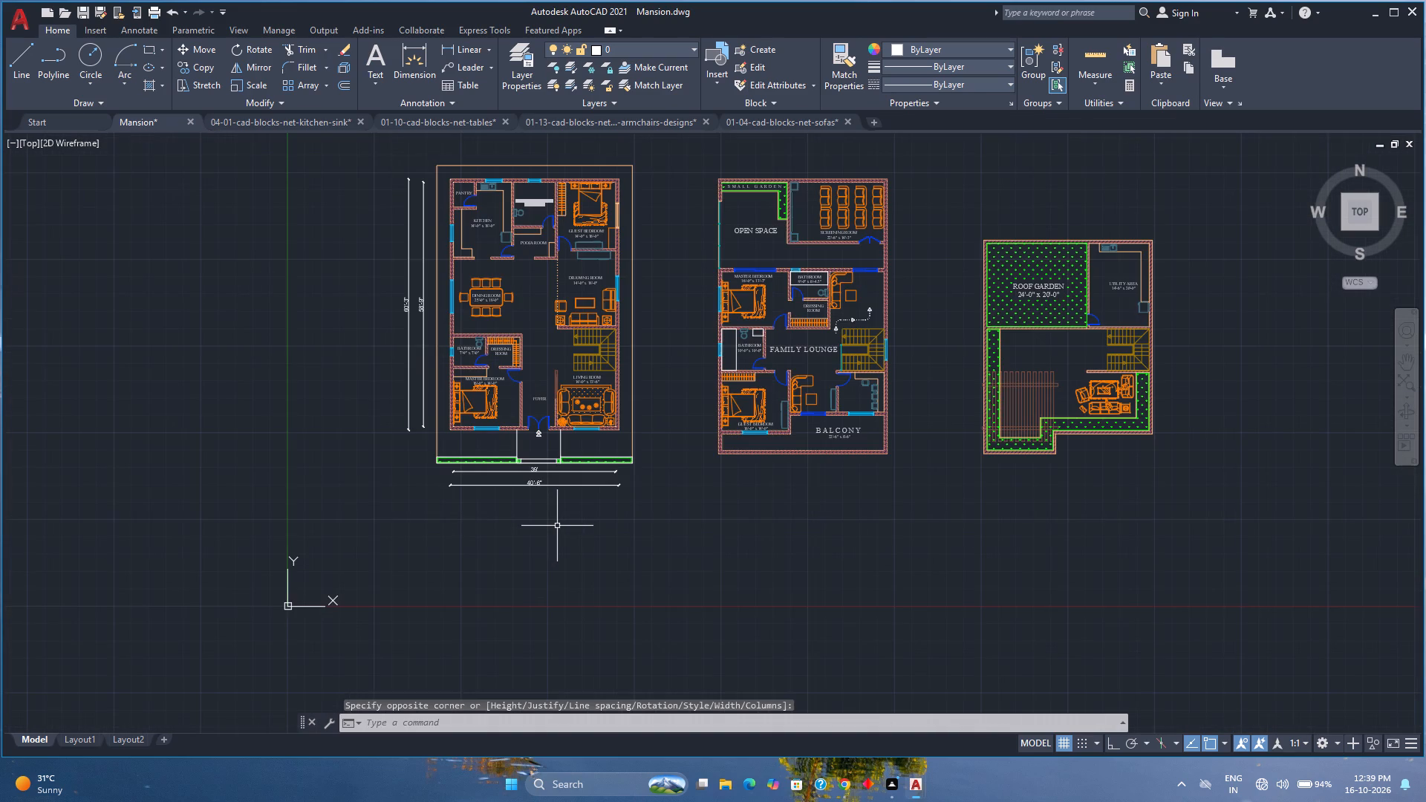
pyautogui.scroll(-2, 553, 520)
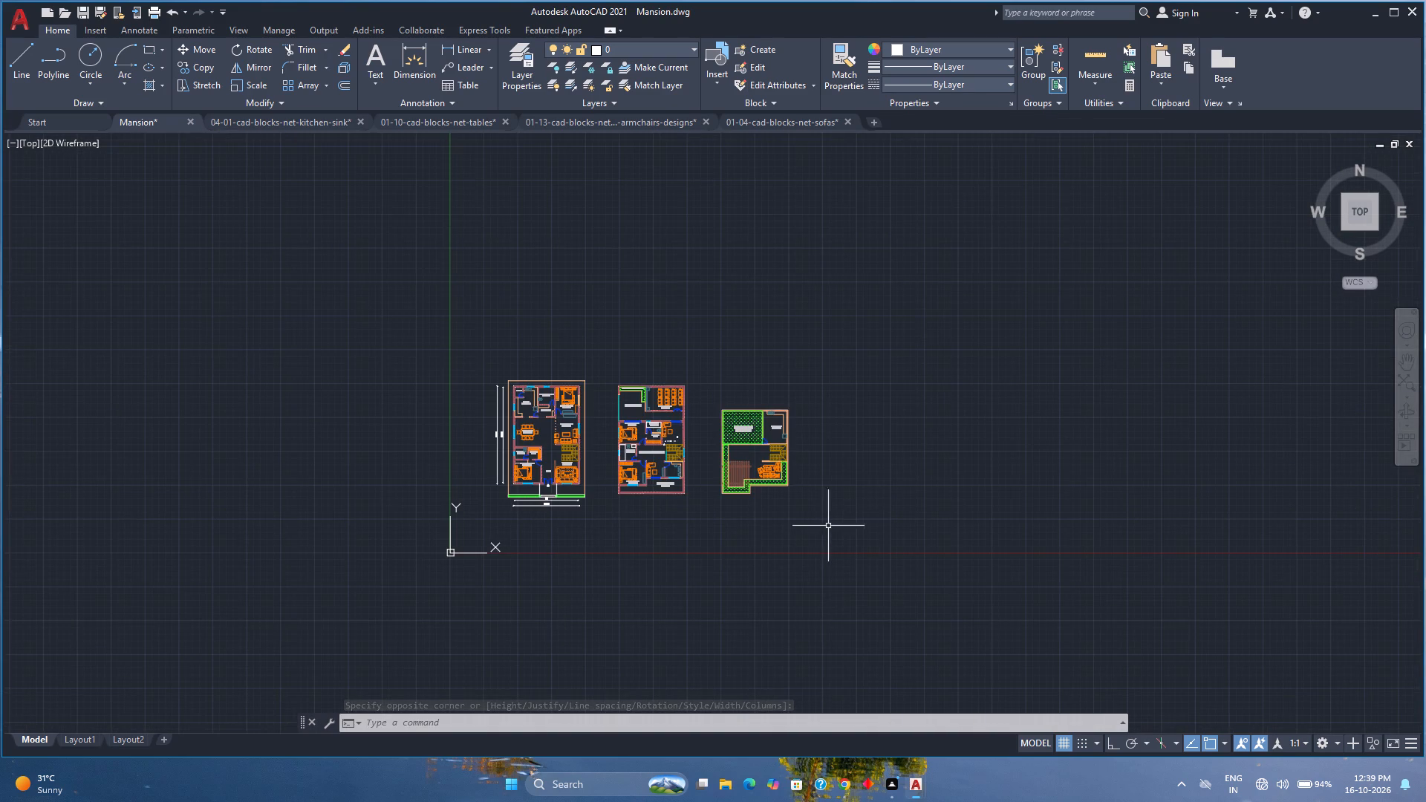
pyautogui.scroll(-2, 925, 515)
pyautogui.moveTo(925, 515); pyautogui.dragTo(634, 590, button='middle')
pyautogui.middleClick(603, 605)
pyautogui.middleClick(602, 605)
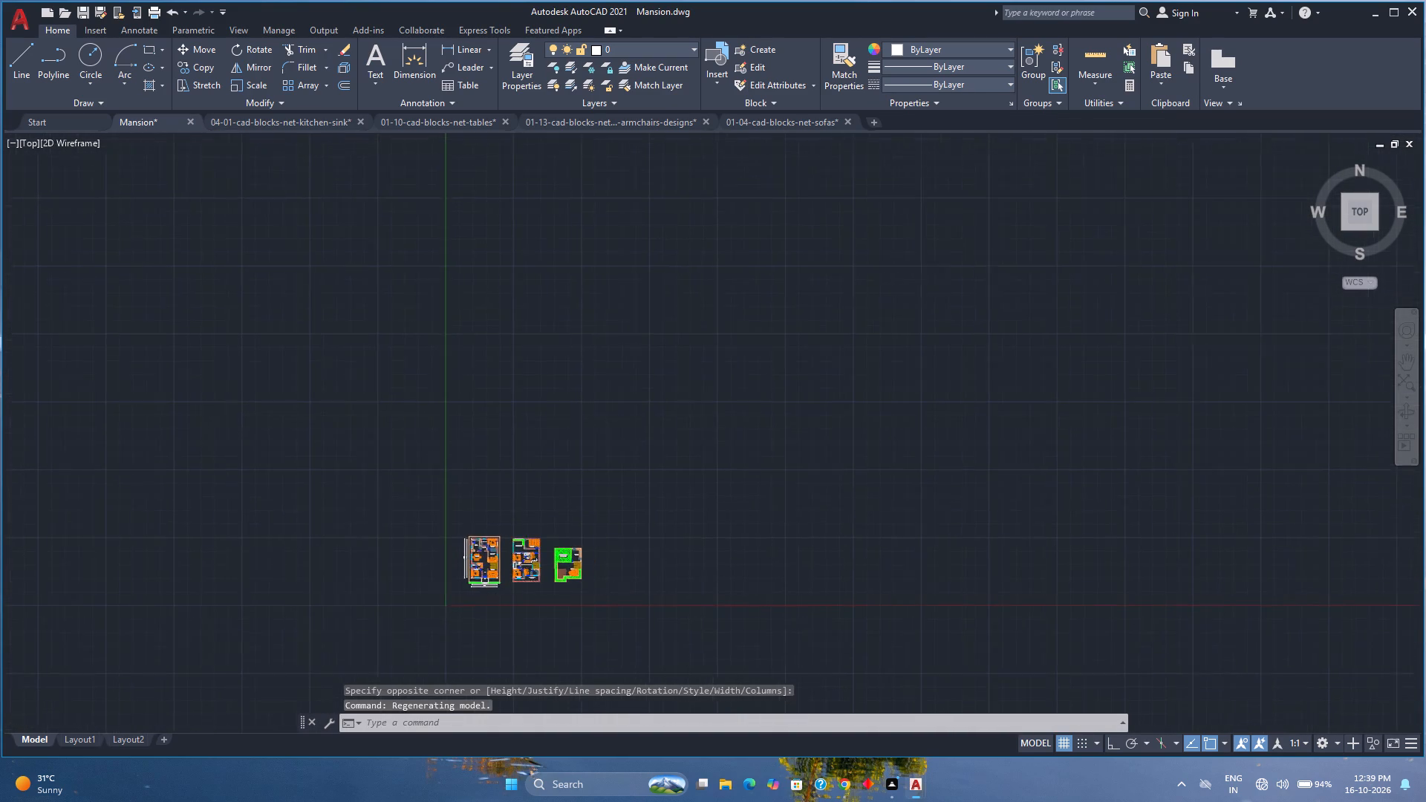
pyautogui.moveTo(489, 579); pyautogui.dragTo(507, 538, button='middle')
pyautogui.moveTo(510, 533); pyautogui.dragTo(549, 491, button='middle')
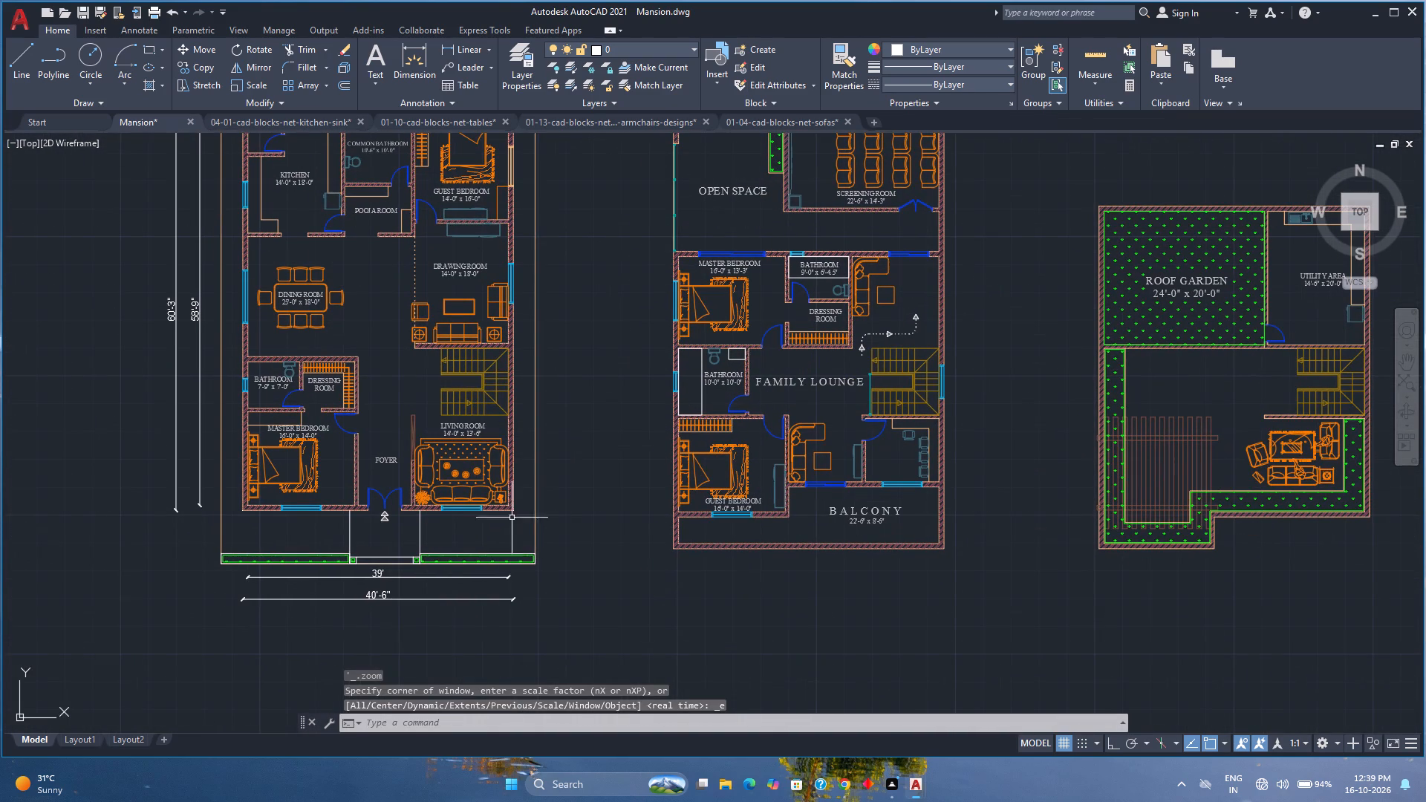
pyautogui.scroll(2, 410, 630)
pyautogui.moveTo(410, 630); pyautogui.dragTo(471, 583, button='middle')
pyautogui.middleClick(472, 583)
pyautogui.scroll(-1, 486, 584)
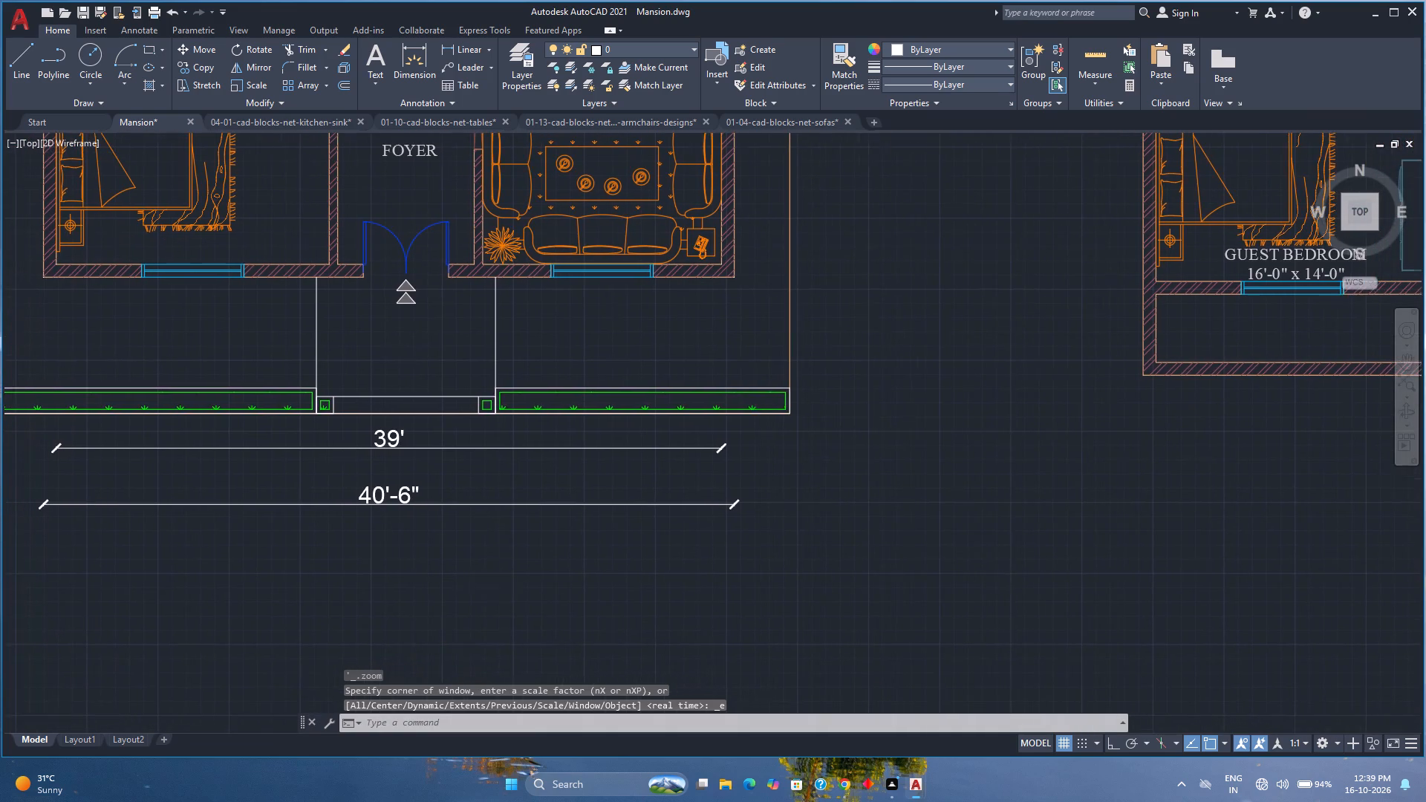
pyautogui.scroll(-1, 486, 584)
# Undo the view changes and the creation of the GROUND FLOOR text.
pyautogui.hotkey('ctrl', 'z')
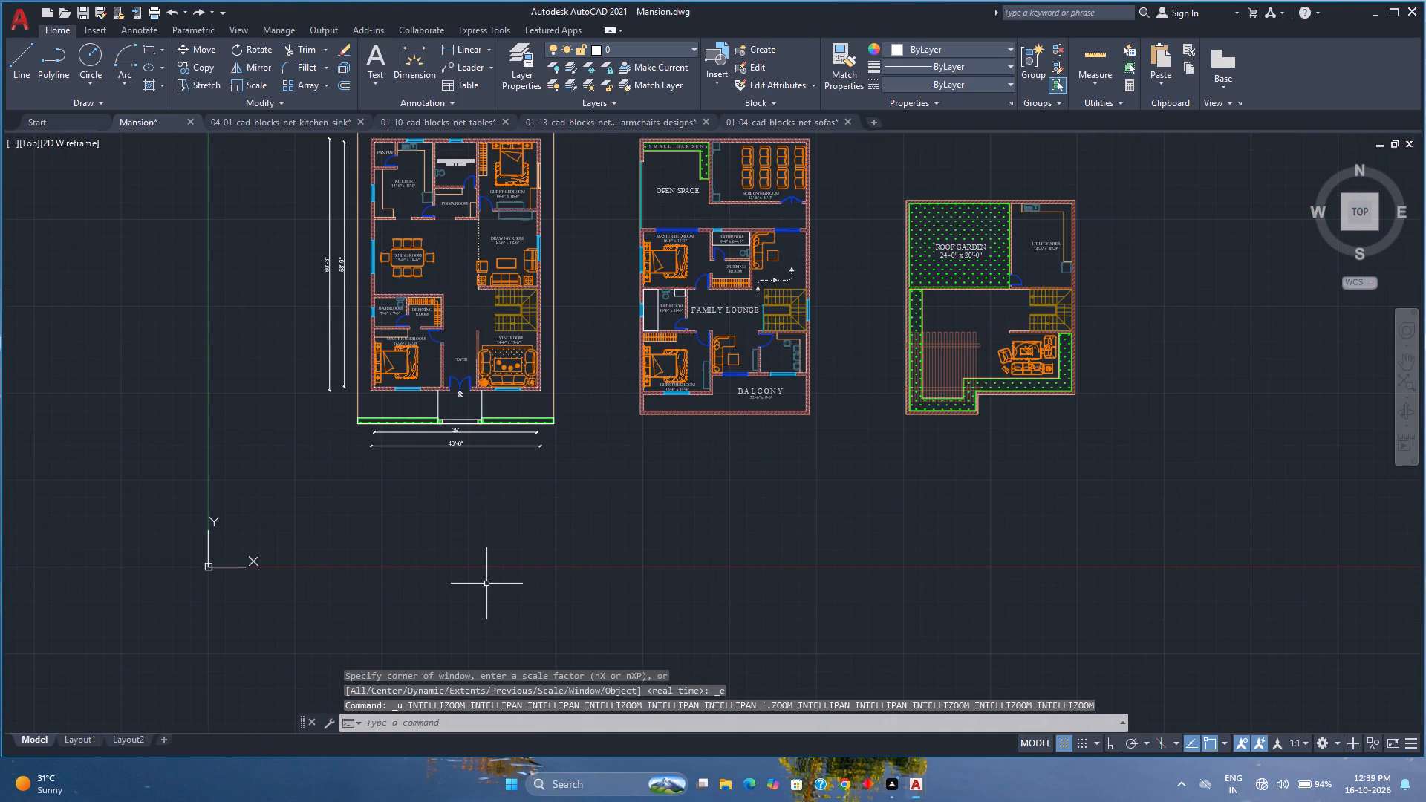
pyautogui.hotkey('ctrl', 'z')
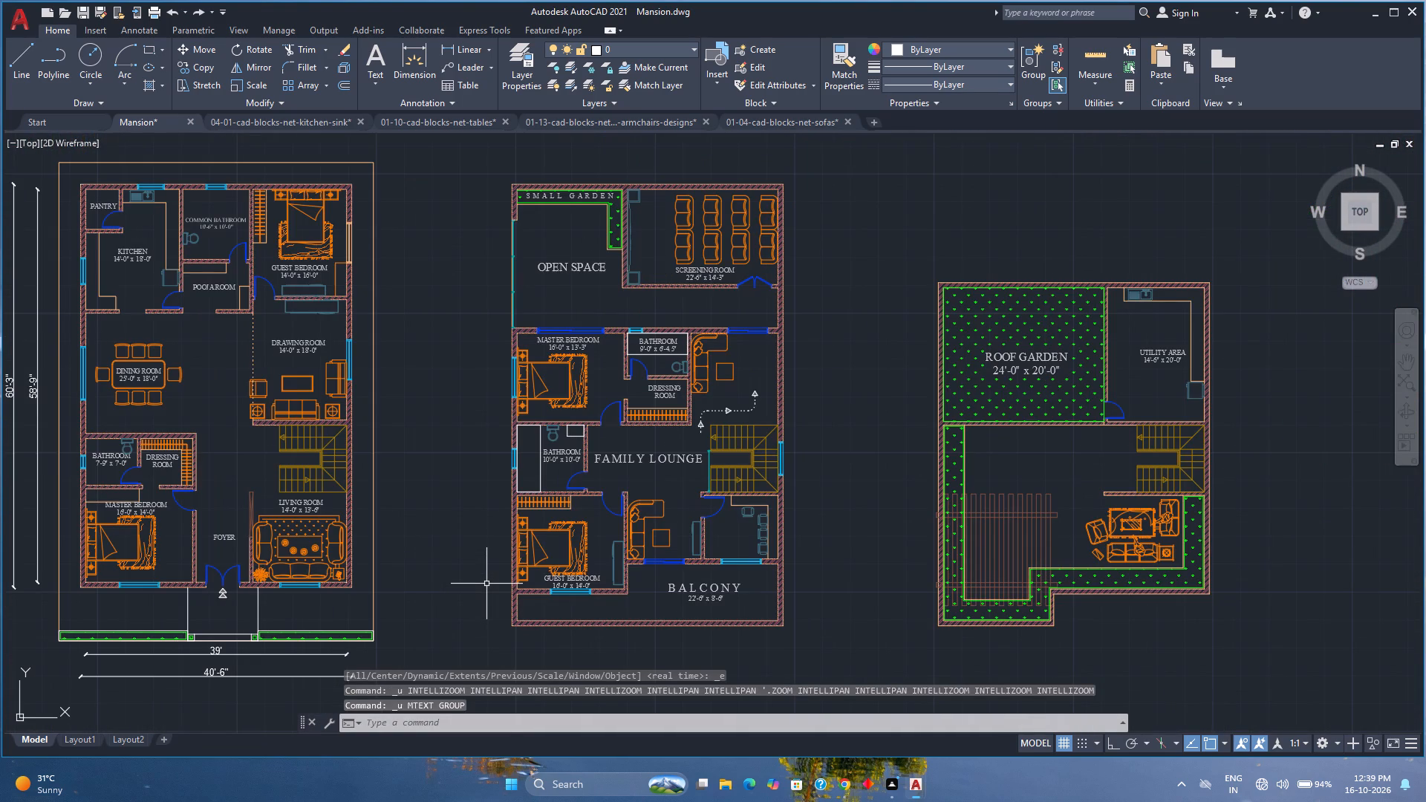
# Start a new multiline text box below the 40'-6" dimension of the ground-floor plan.
pyautogui.moveTo(486, 584); pyautogui.dragTo(521, 551, button='middle')
pyautogui.middleClick(521, 551)
pyautogui.scroll(-1, 541, 535)
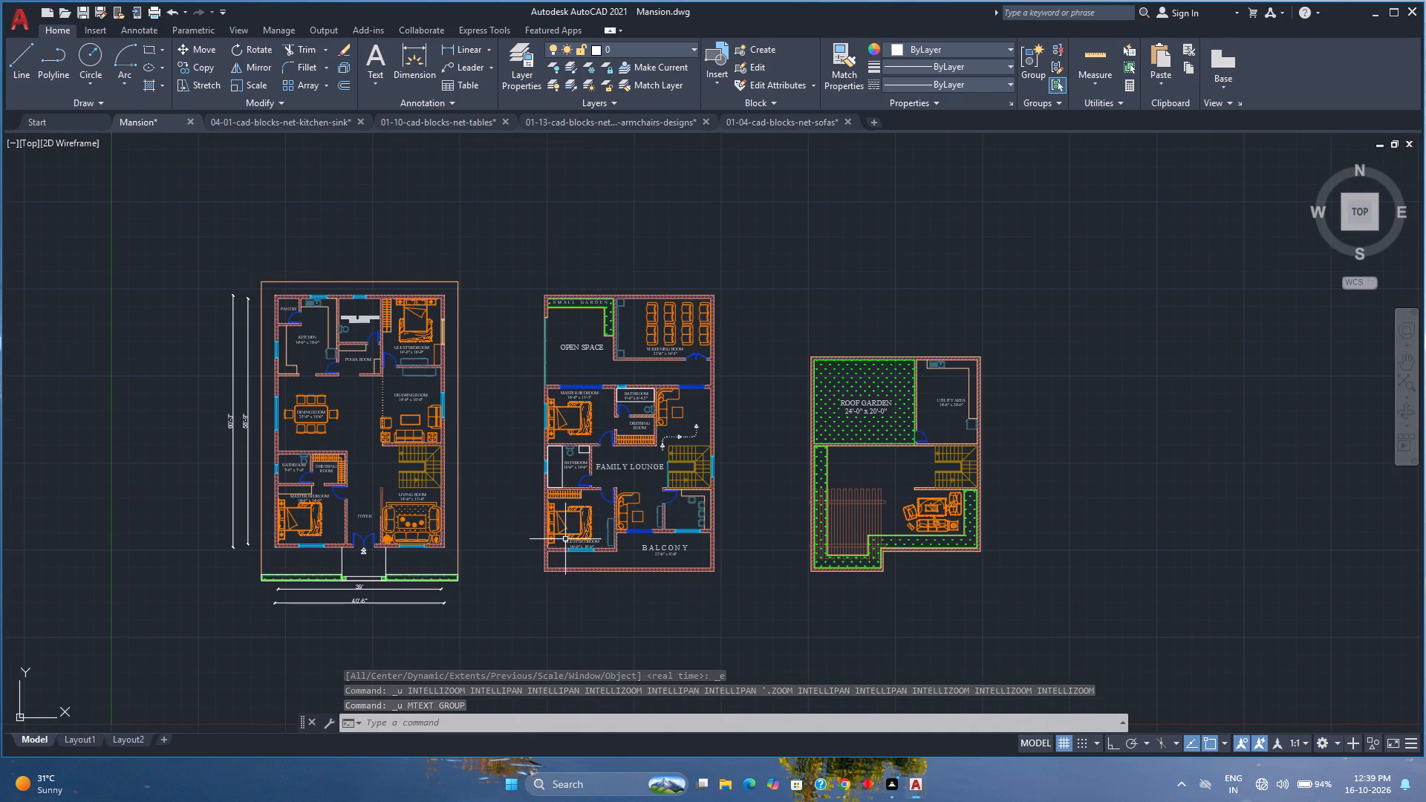
pyautogui.moveTo(571, 558); pyautogui.dragTo(658, 497, button='middle')
pyautogui.scroll(1, 626, 506)
pyautogui.moveTo(566, 521); pyautogui.dragTo(644, 476, button='middle')
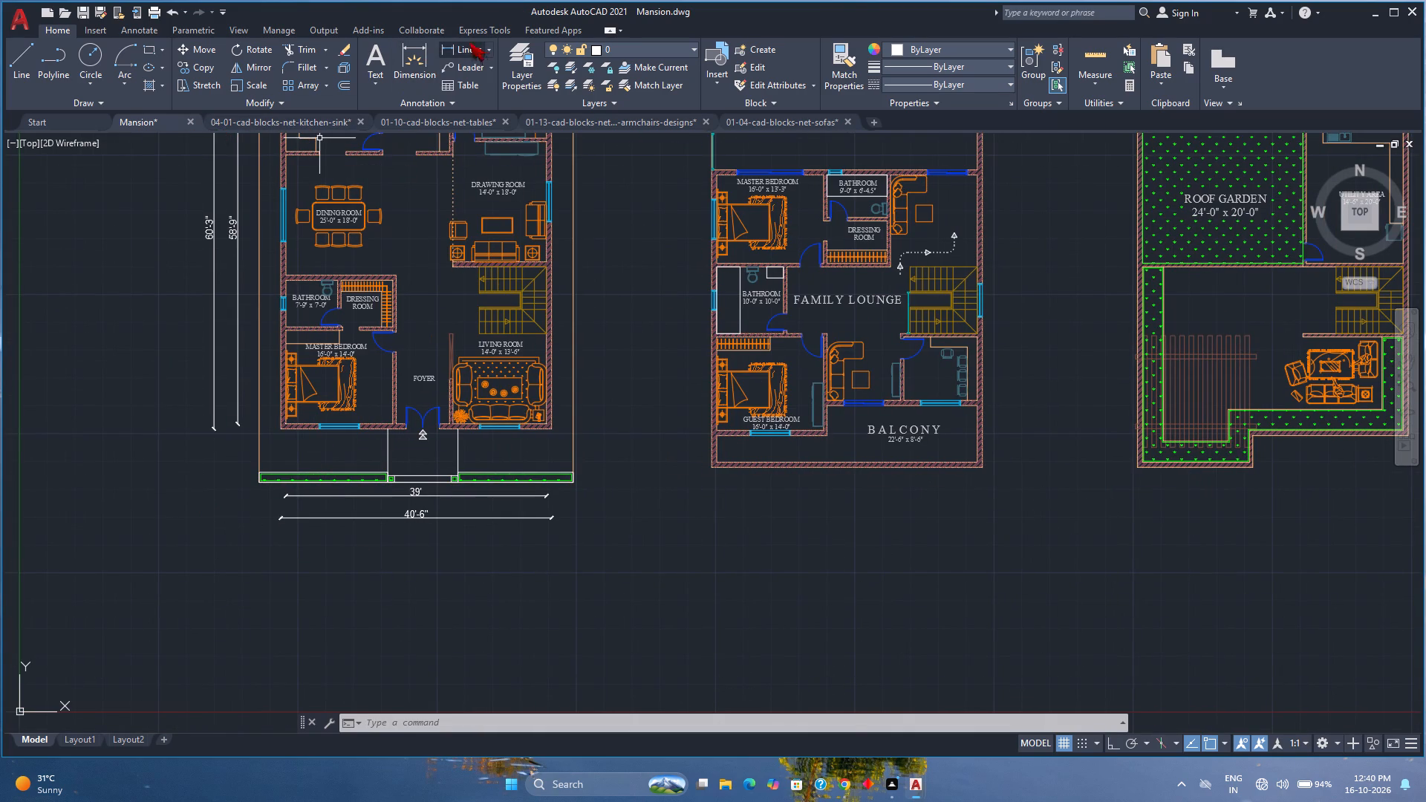
pyautogui.click(375, 62)
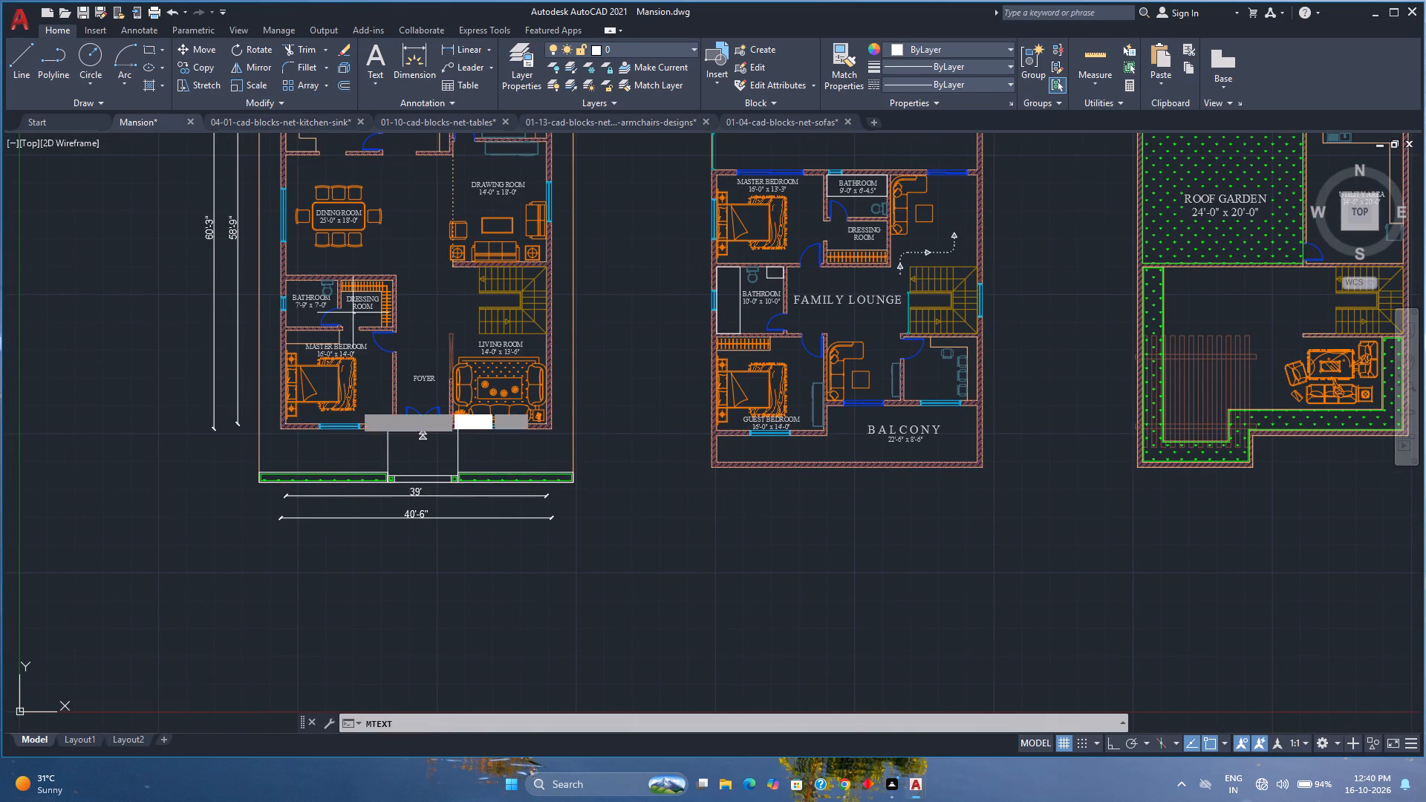
pyautogui.click(315, 535)
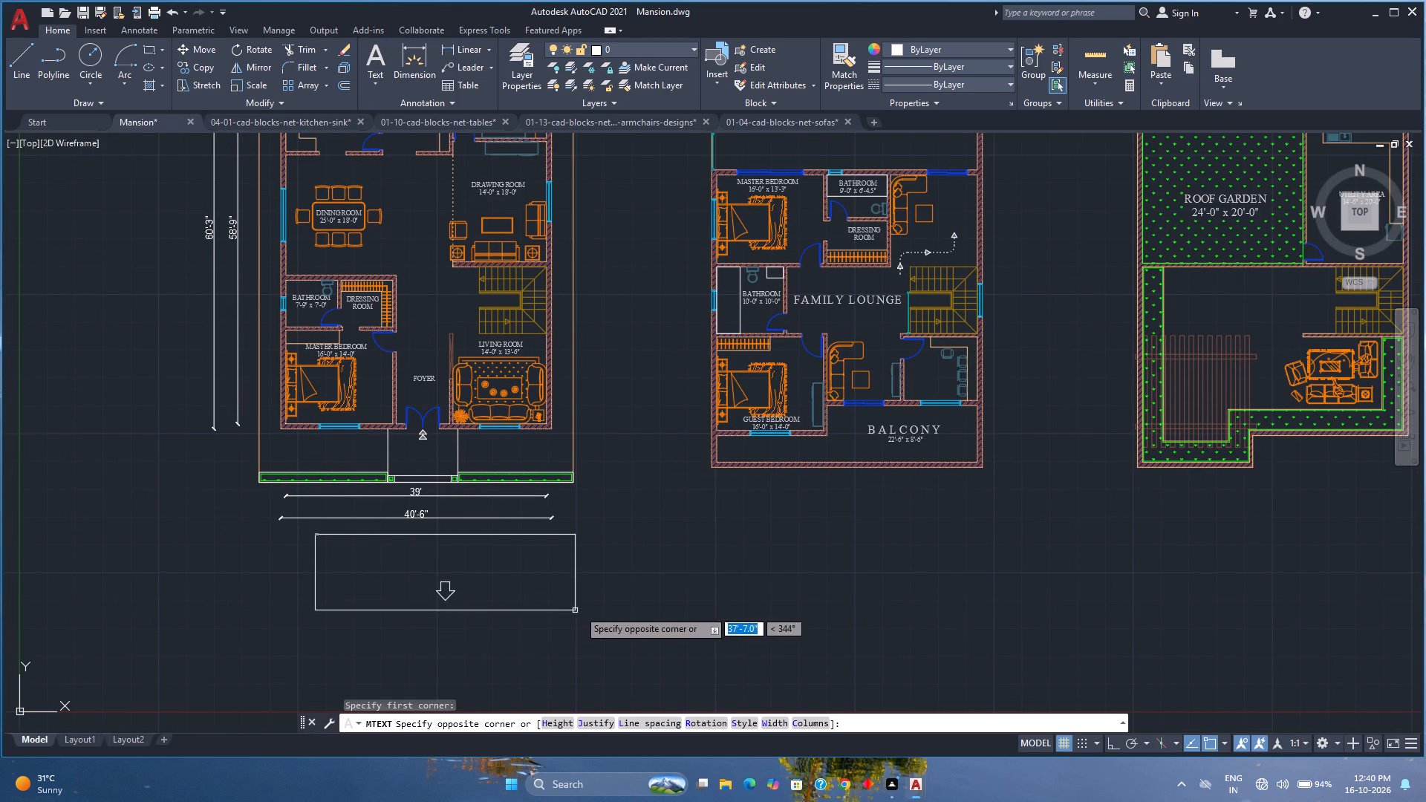
pyautogui.click(579, 609)
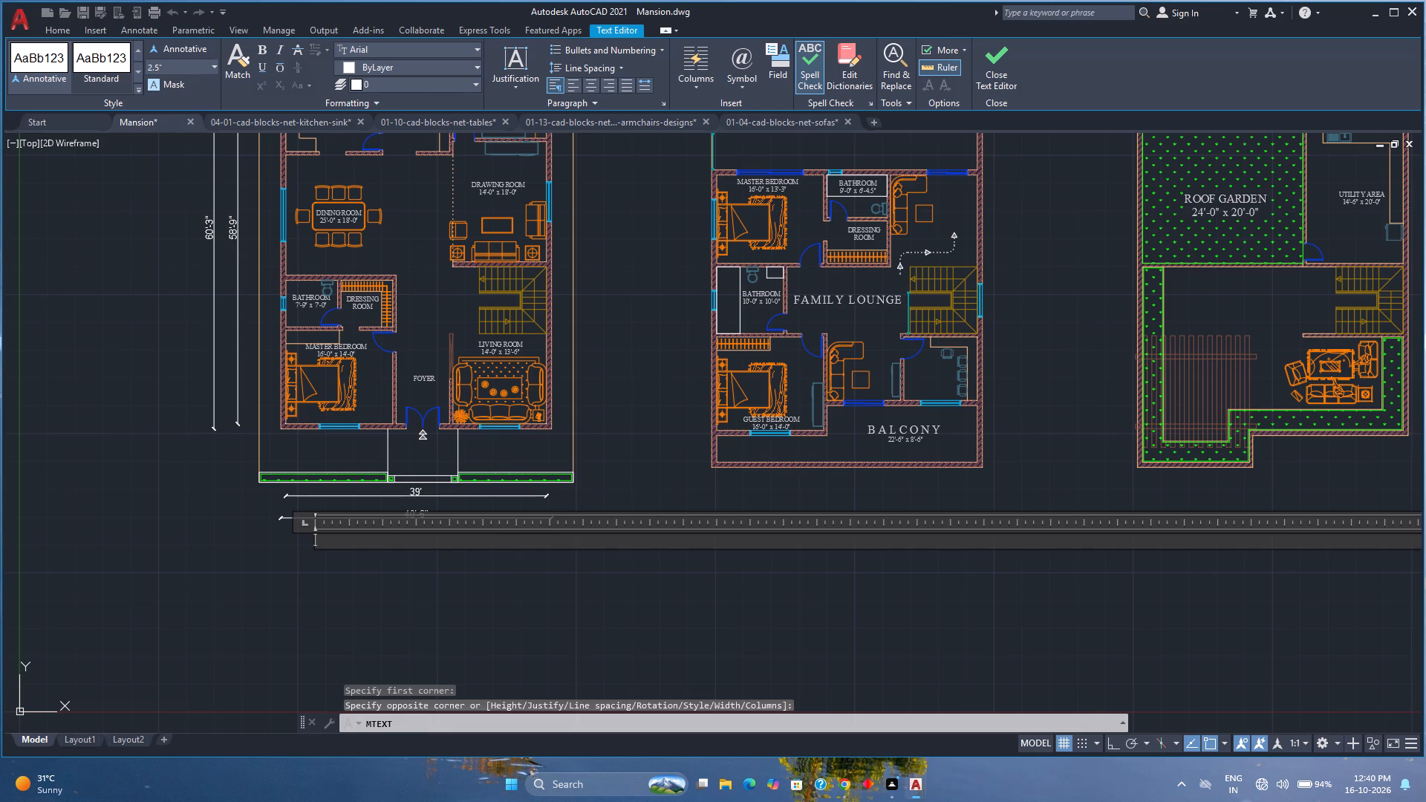
# Format the new text with a height of 1'-6", the Times New Roman font and the colour Red.
pyautogui.doubleClick(163, 65)
pyautogui.write('1\'6"')
pyautogui.press('Return')
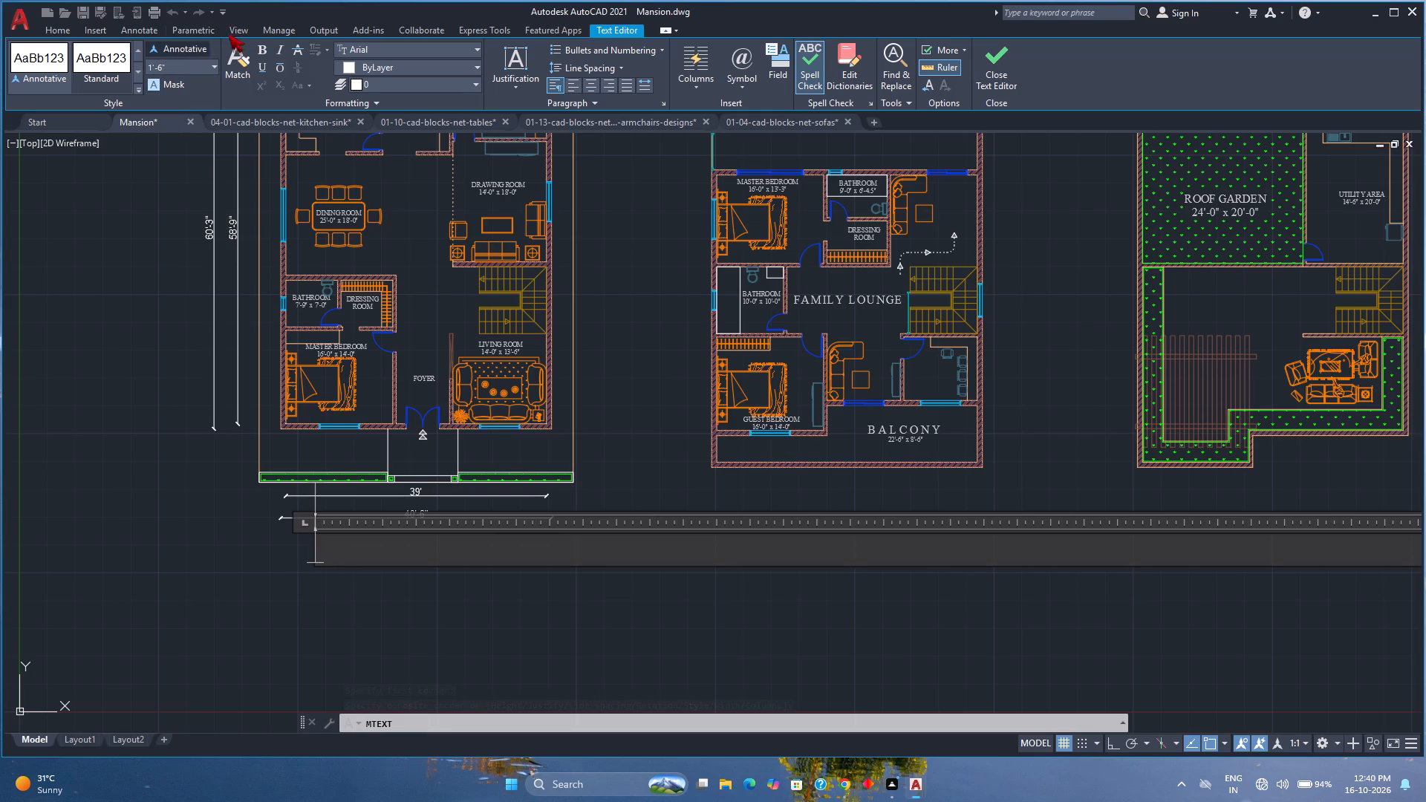
pyautogui.click(354, 44)
pyautogui.write('TI')
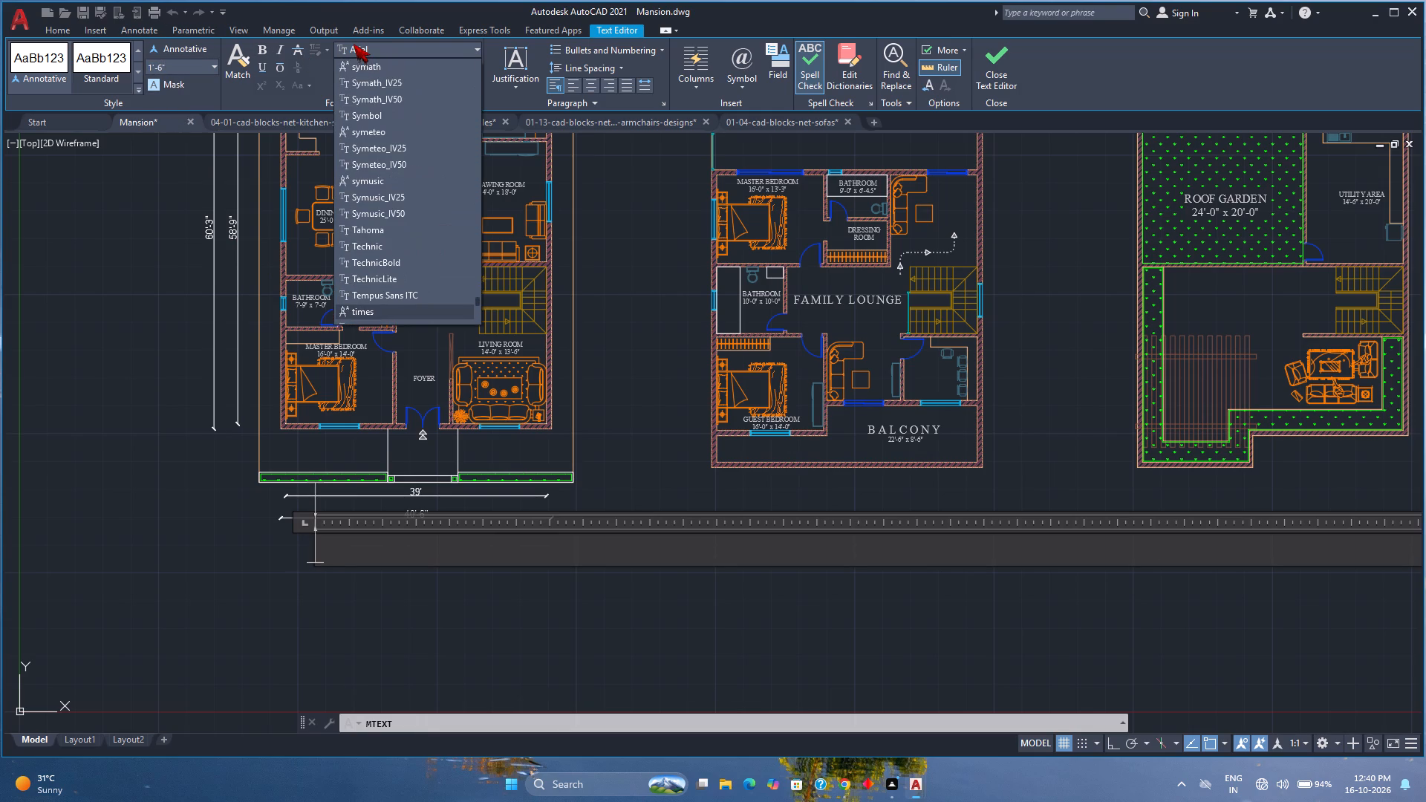
pyautogui.scroll(-1, 434, 217)
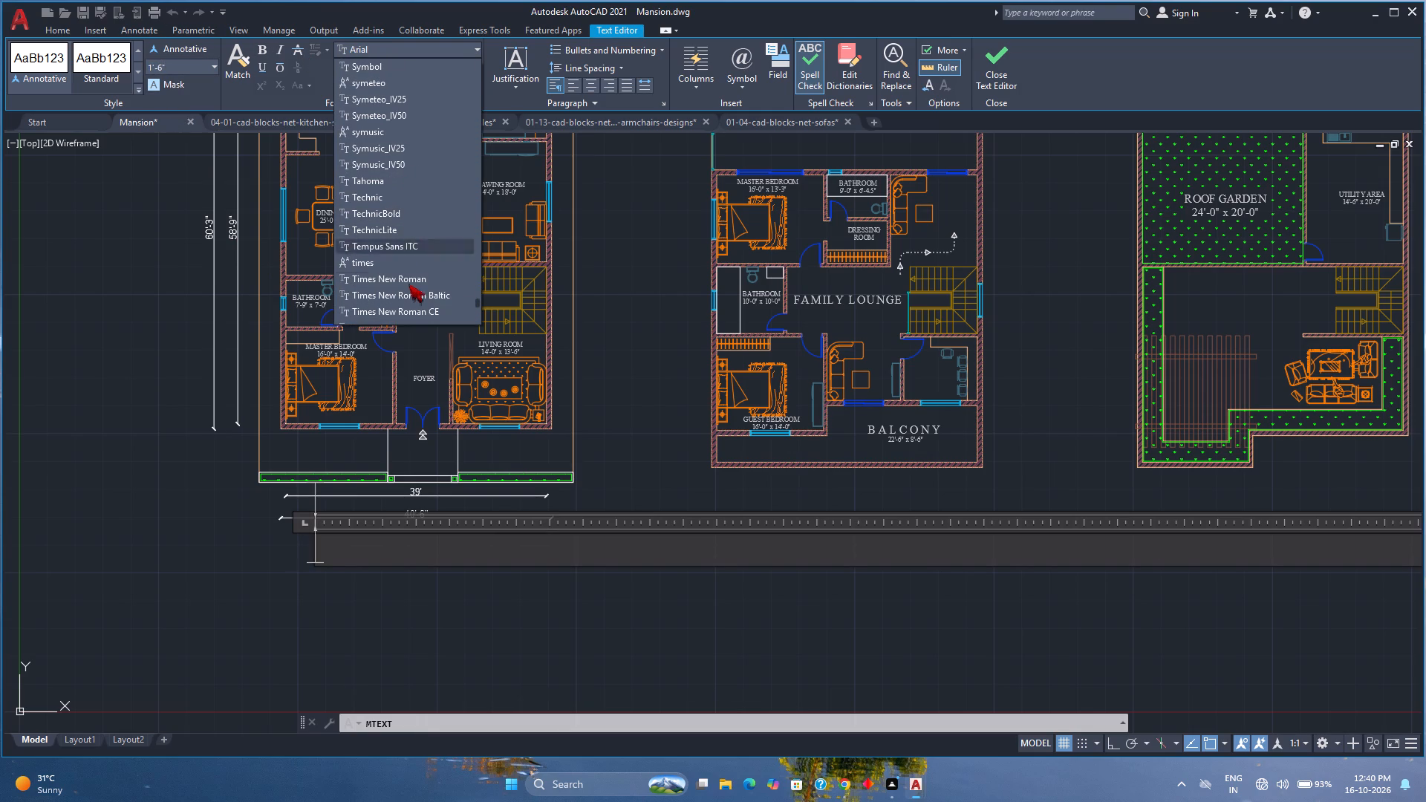
pyautogui.click(408, 284)
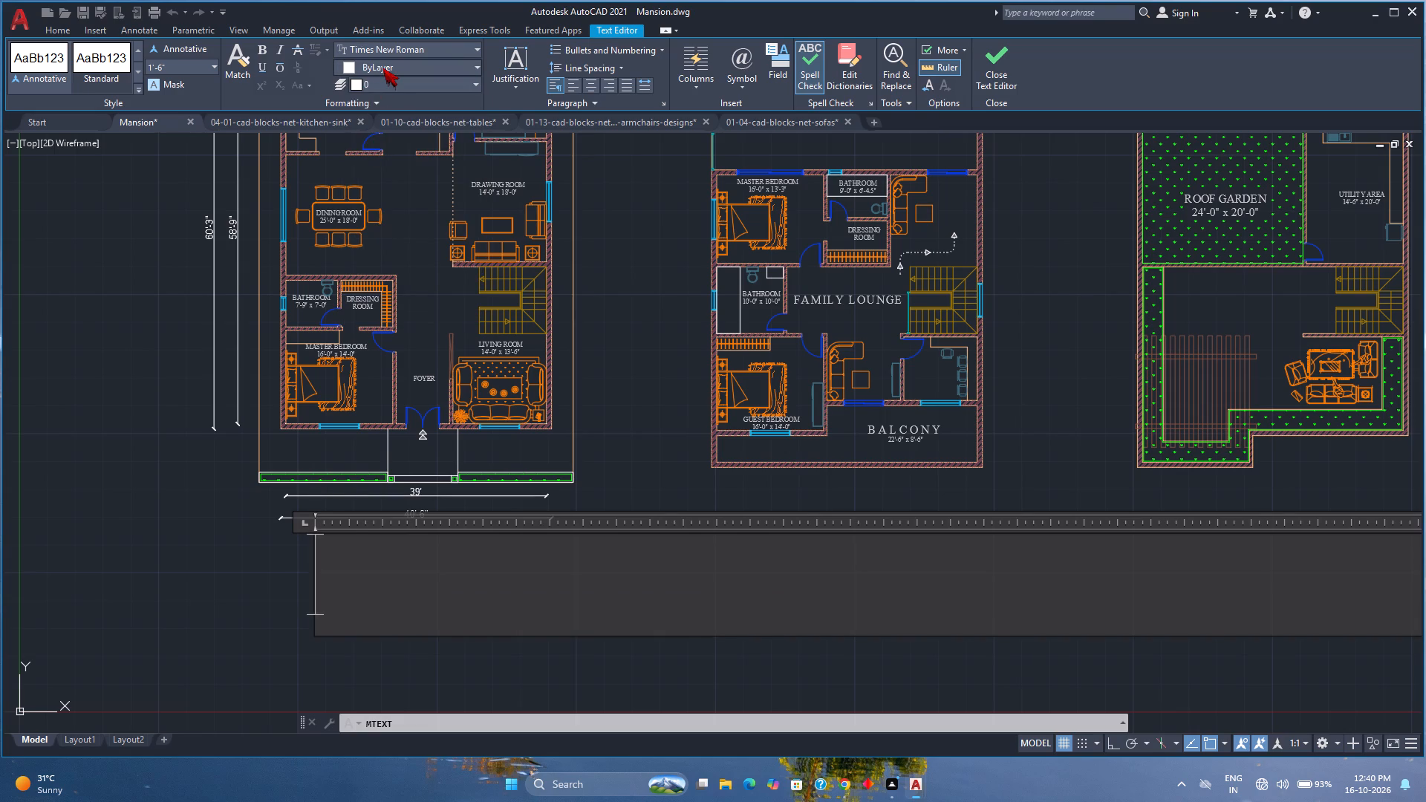
pyautogui.click(382, 68)
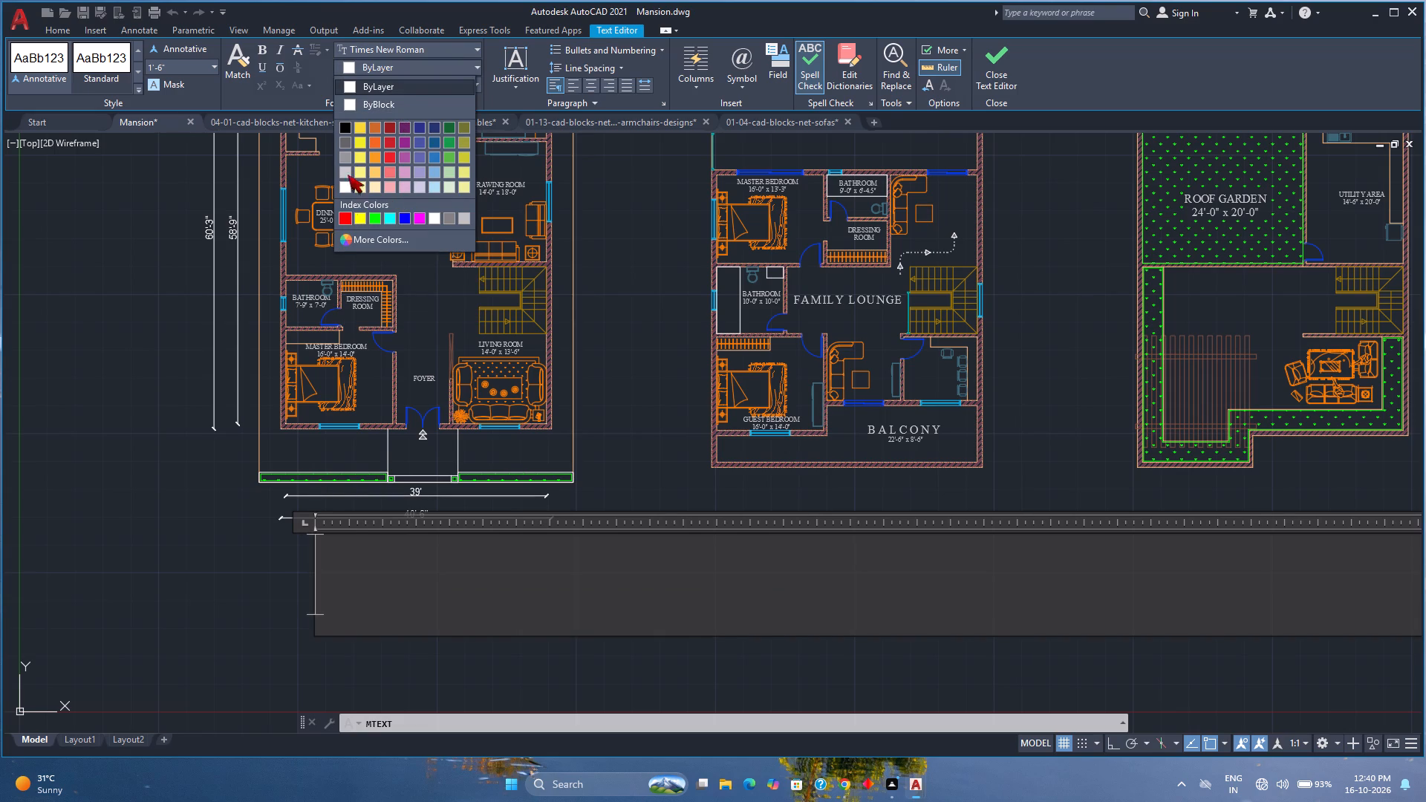
pyautogui.click(345, 218)
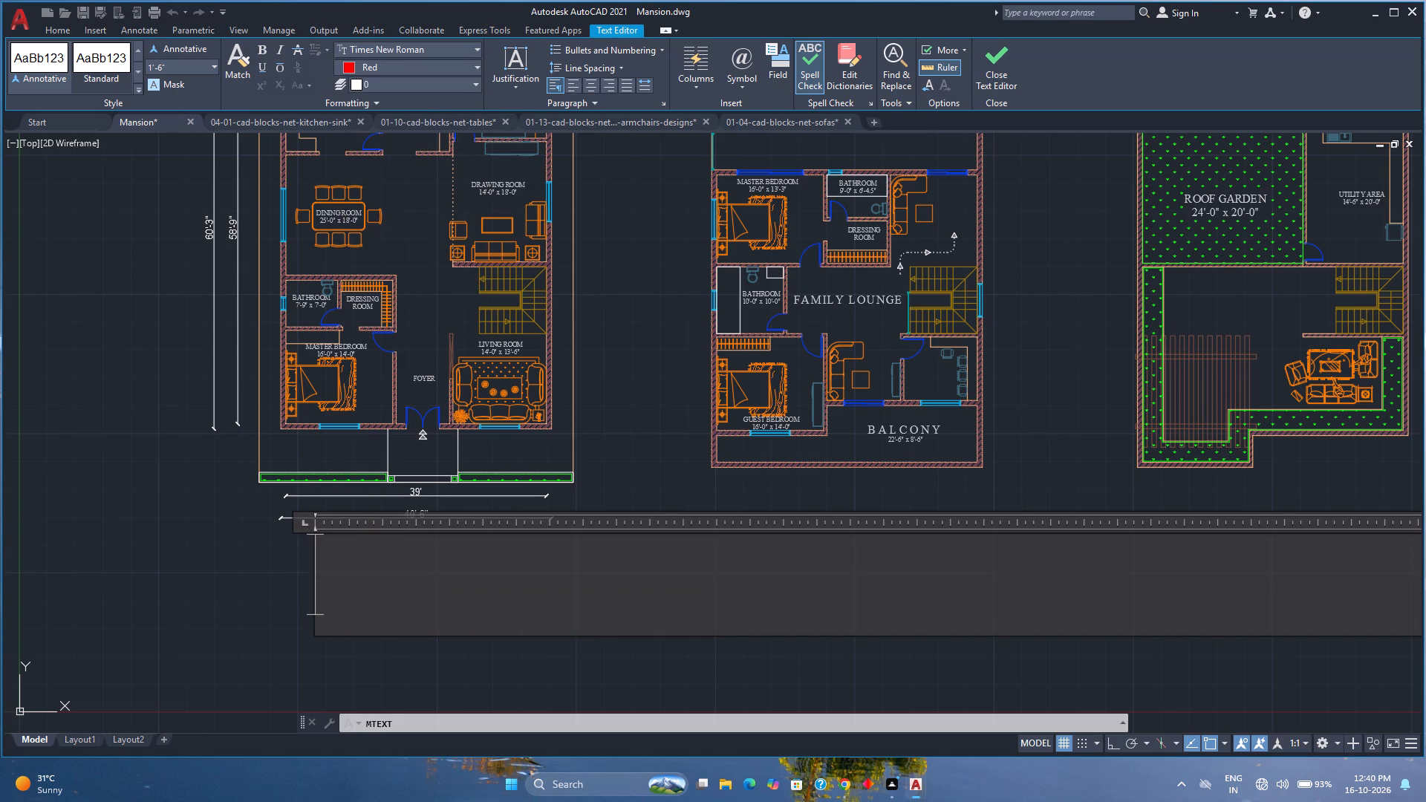
# Enter GROUND FLOOR as the title below the ground-floor plan and finish the text.
pyautogui.write('GROUND FLOOR')
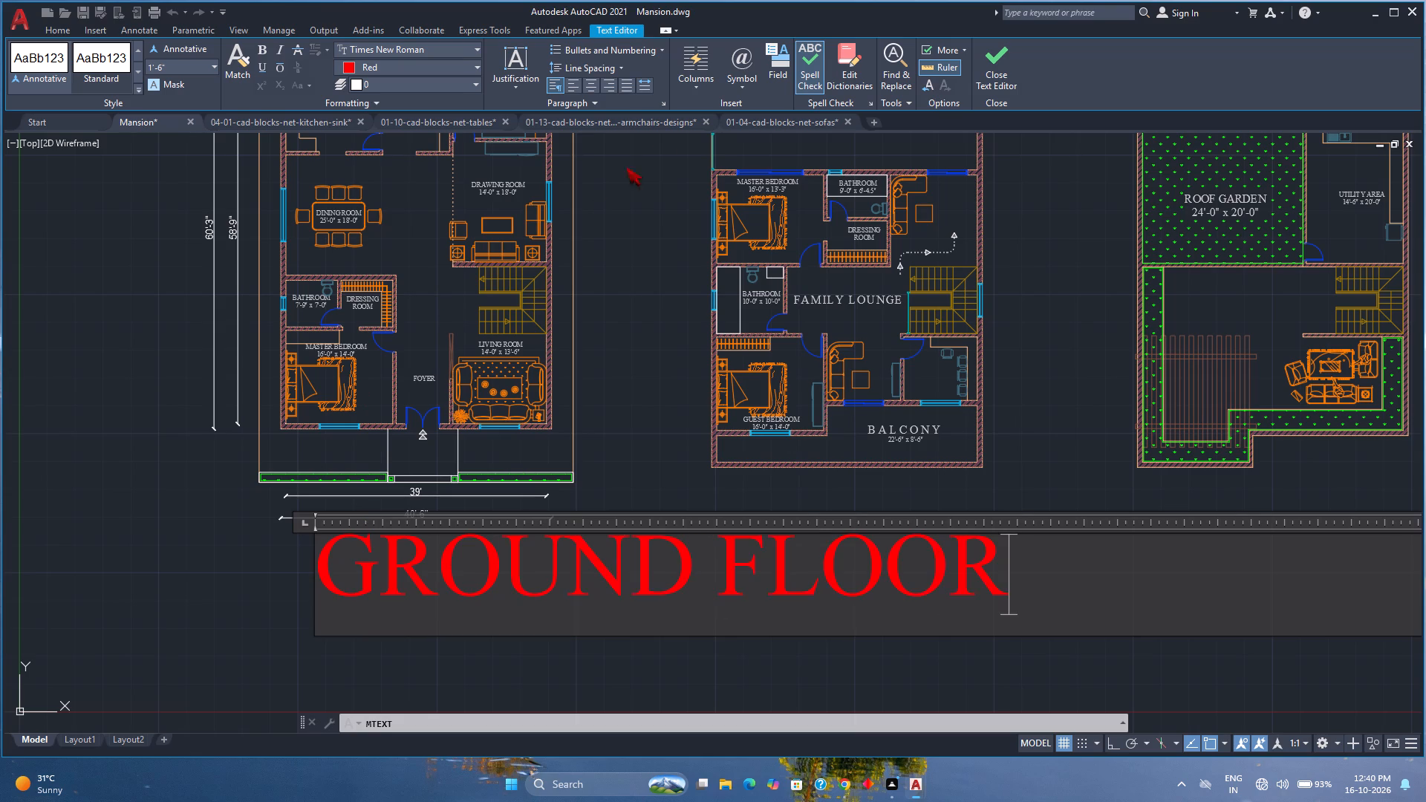
pyautogui.click(994, 73)
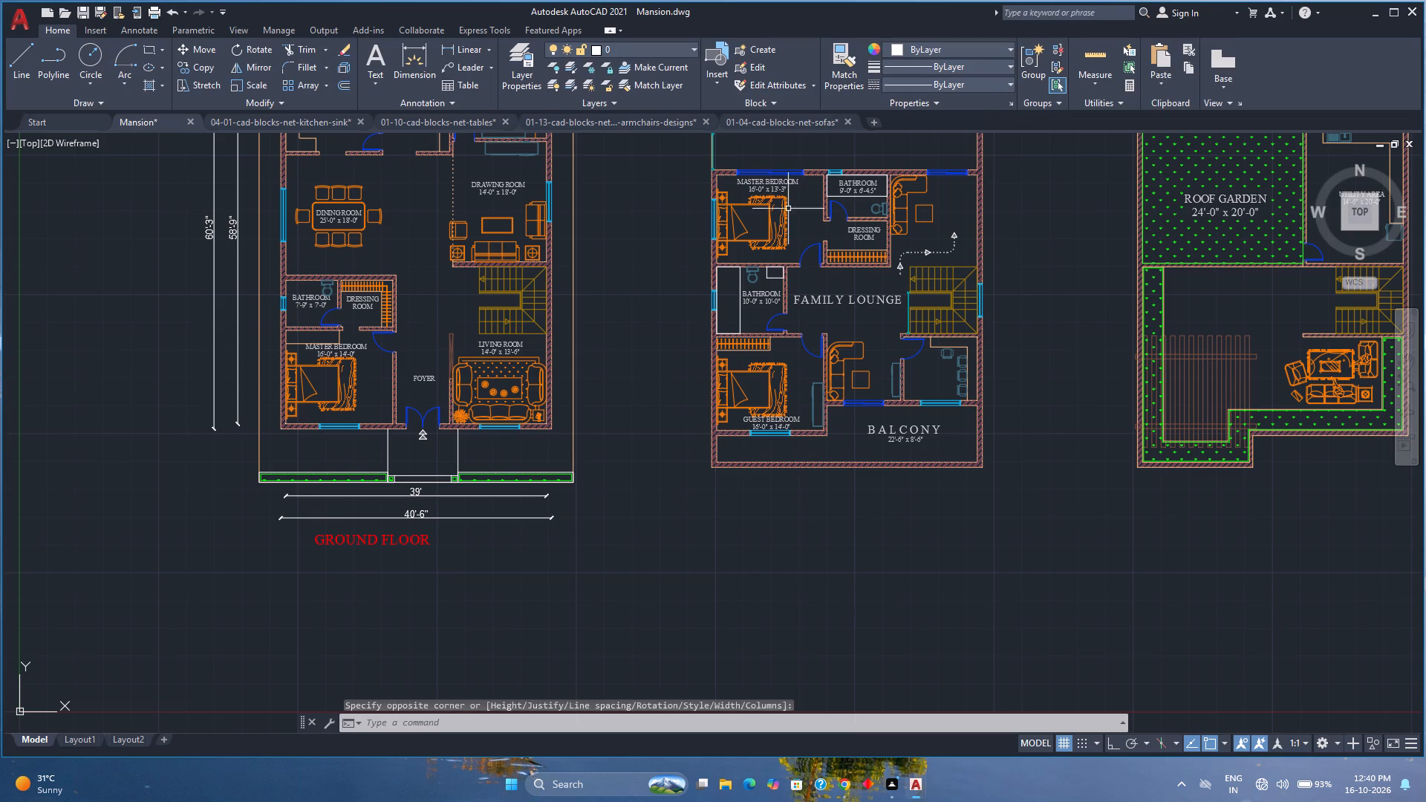
# Set the height of the whole GROUND FLOOR title to 1'-10".
pyautogui.click(340, 540)
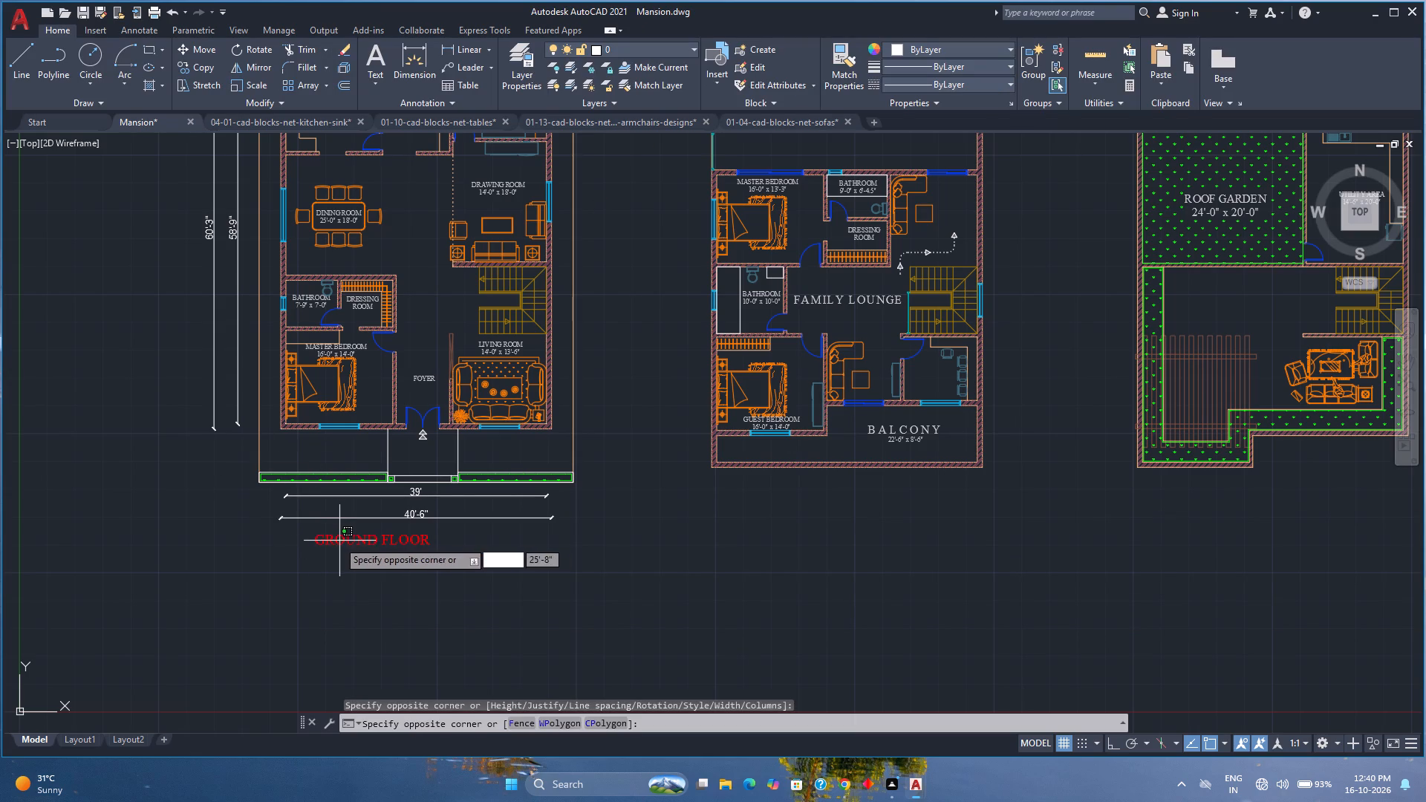
pyautogui.click(327, 545)
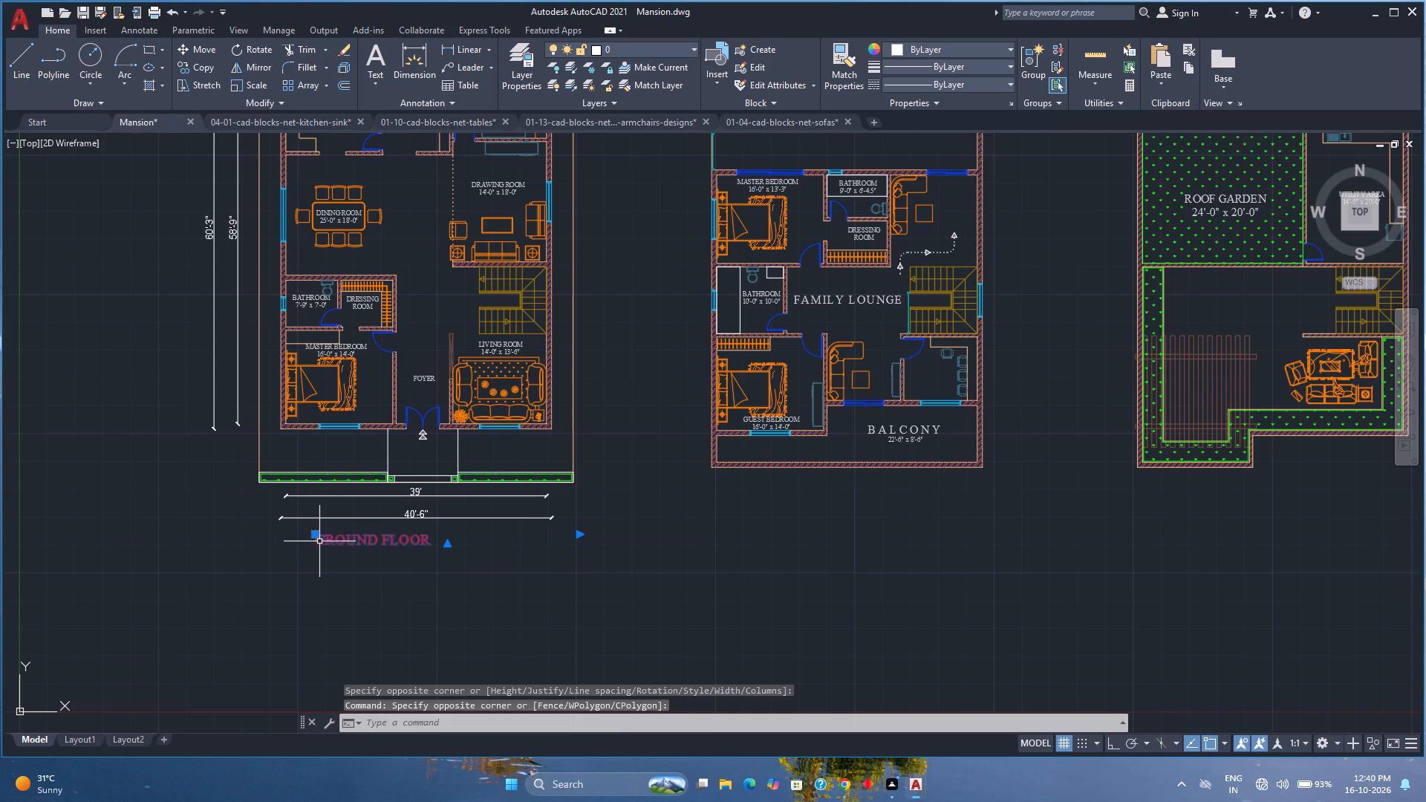
pyautogui.scroll(2, 357, 538)
pyautogui.doubleClick(354, 541)
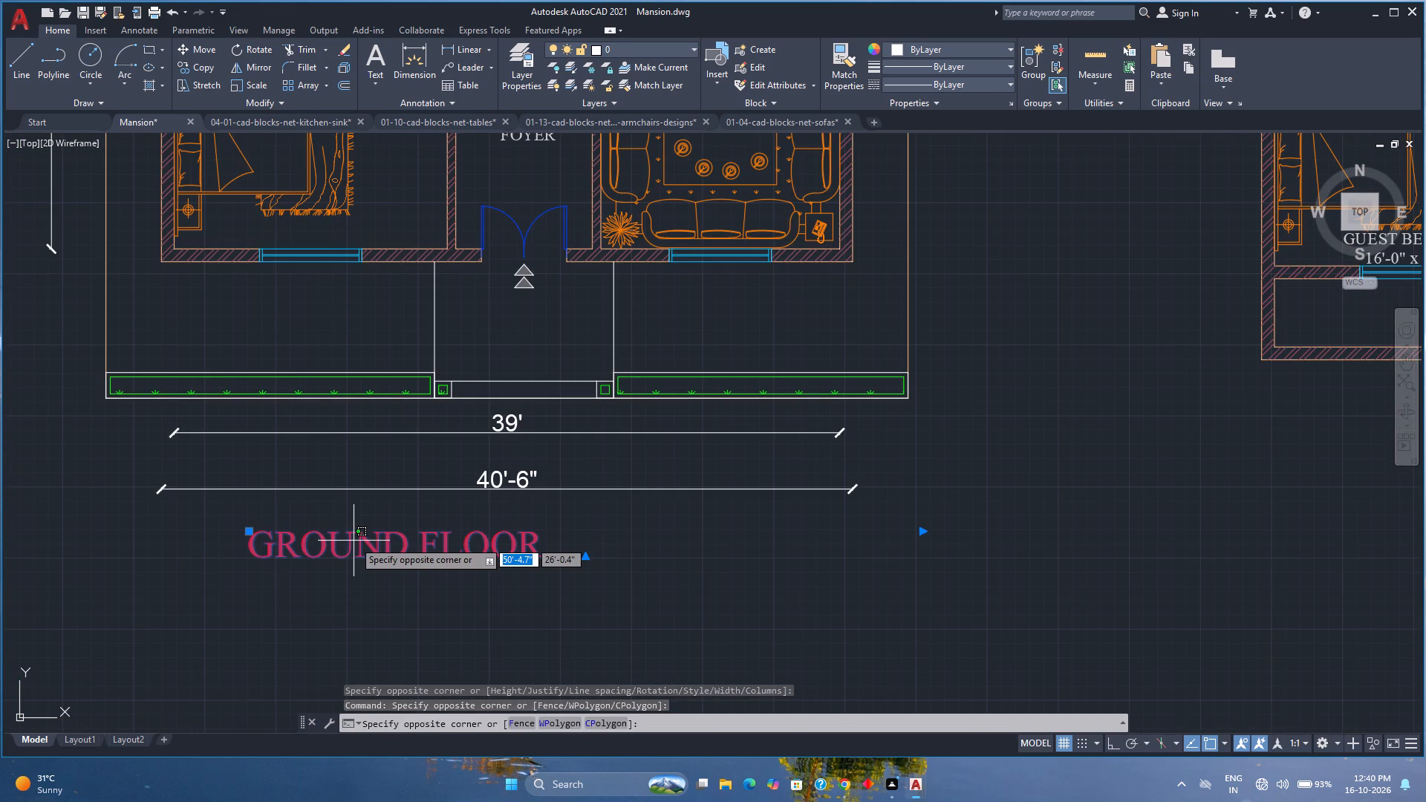
pyautogui.doubleClick(352, 541)
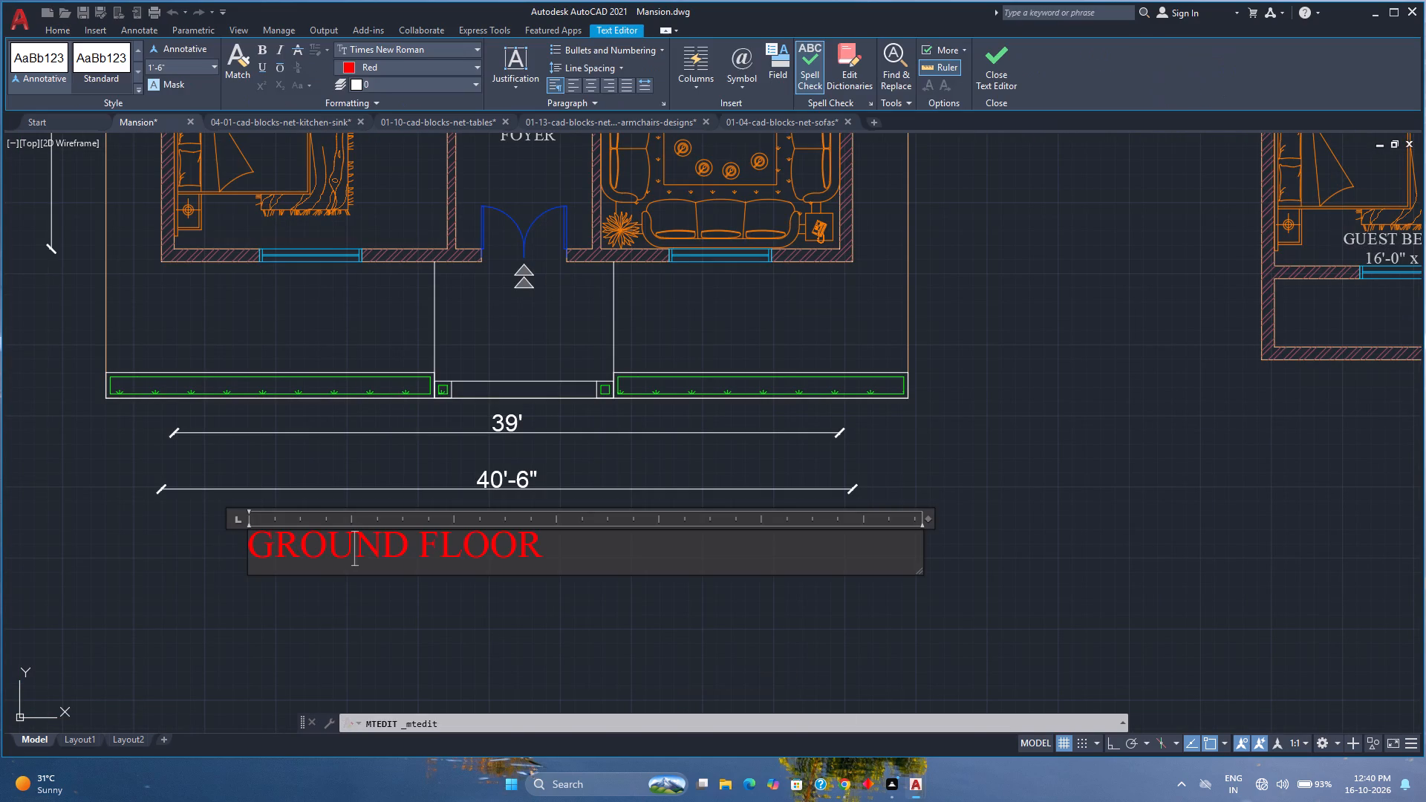
pyautogui.hotkey('ctrl', 'a')
pyautogui.click(190, 61)
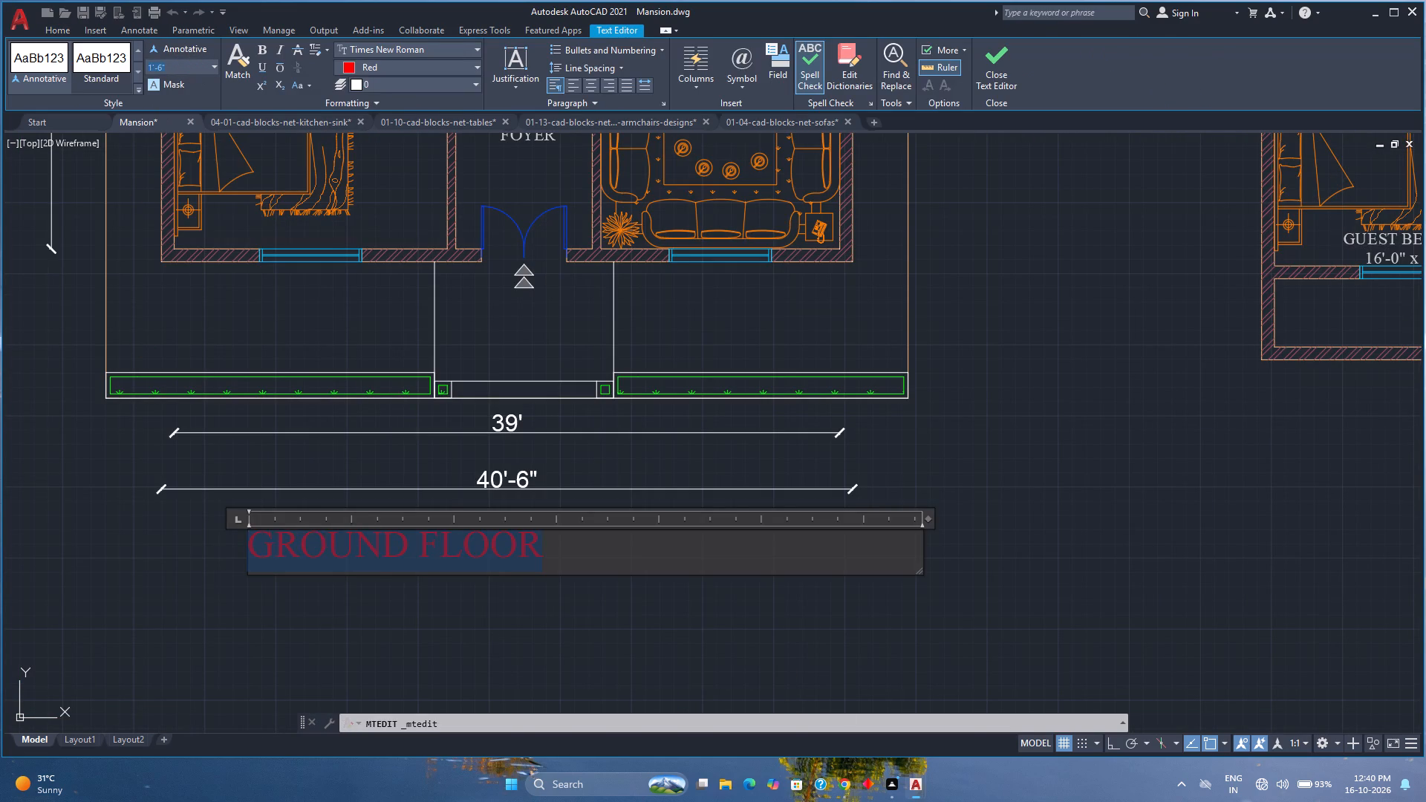
pyautogui.write("1'")
pyautogui.write('10"')
pyautogui.press('Return')
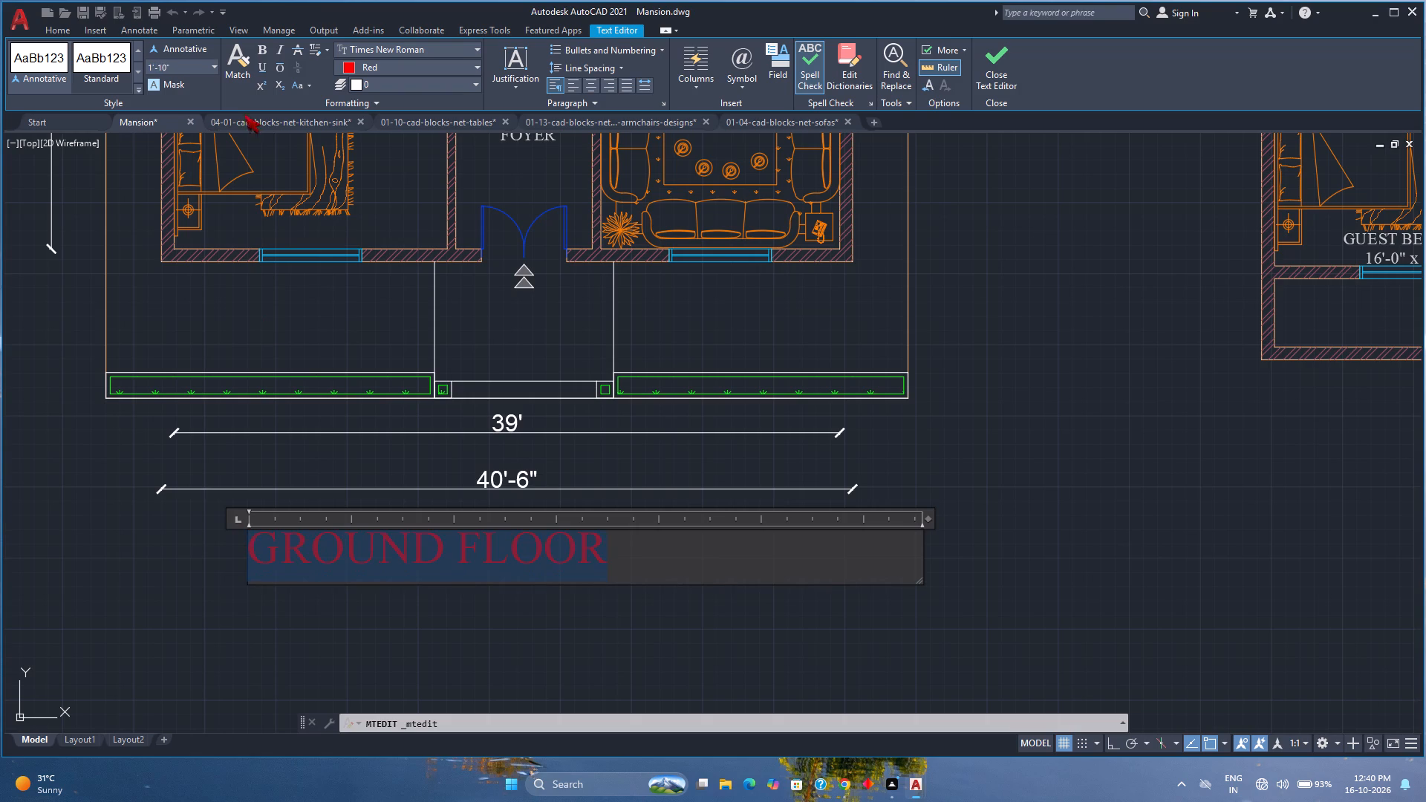
# Centre the GROUND FLOOR title within its text box.
pyautogui.click(587, 85)
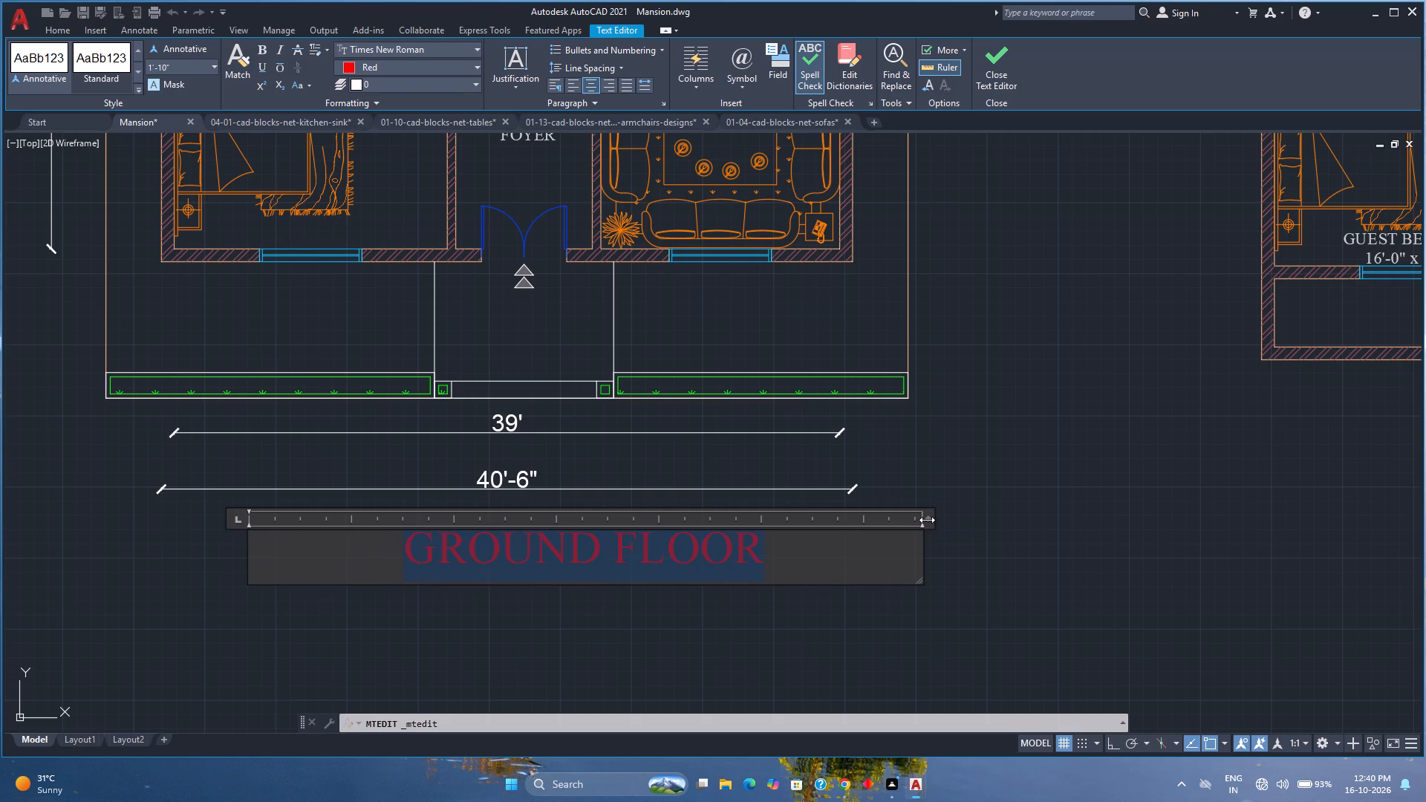
# Narrow the GROUND FLOOR title's text box to fit the wording and finish editing.
pyautogui.moveTo(927, 519); pyautogui.dragTo(625, 548)
pyautogui.click(997, 73)
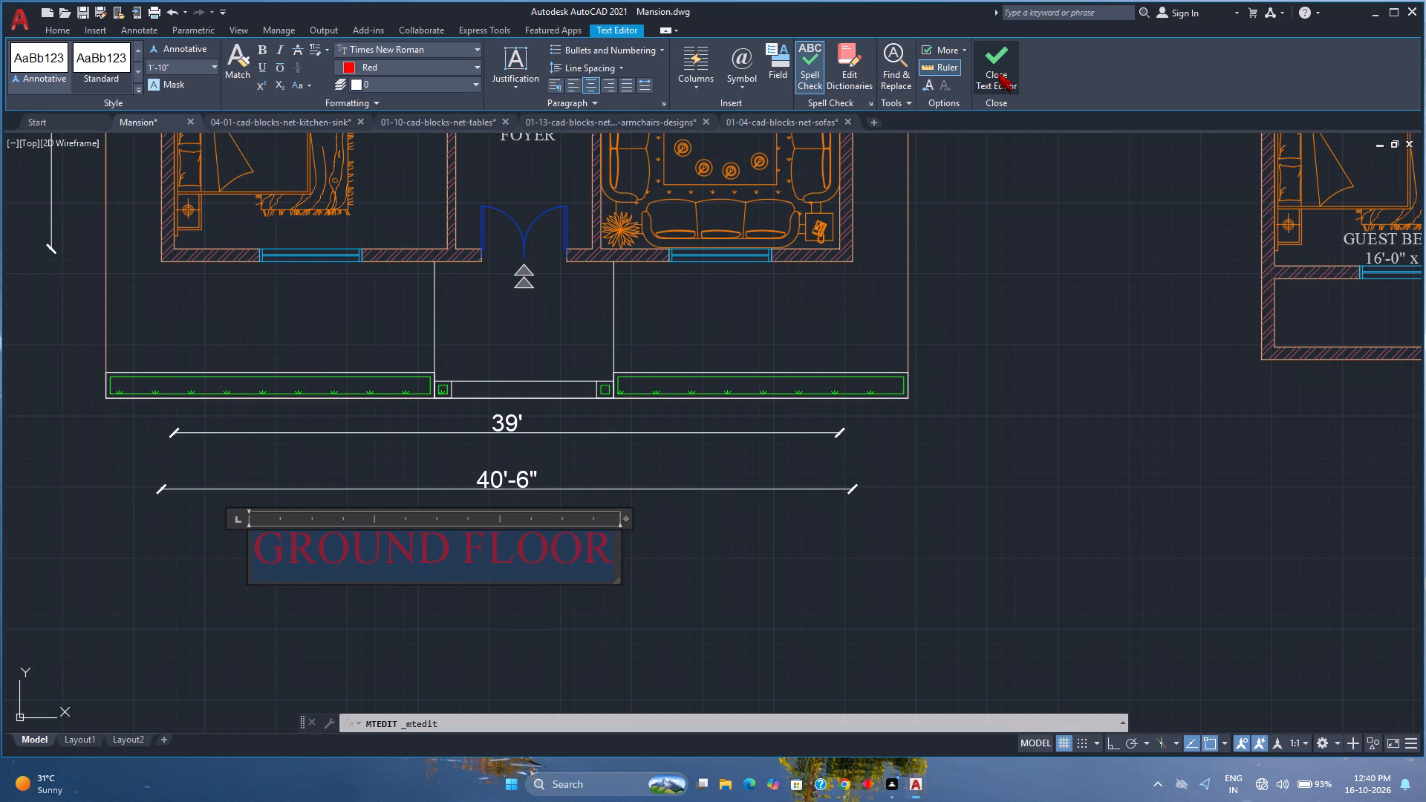
# Move the GROUND FLOOR title about 6'-4" horizontally so it sits centrally beneath the 40'-6" dimension.
pyautogui.click(399, 550)
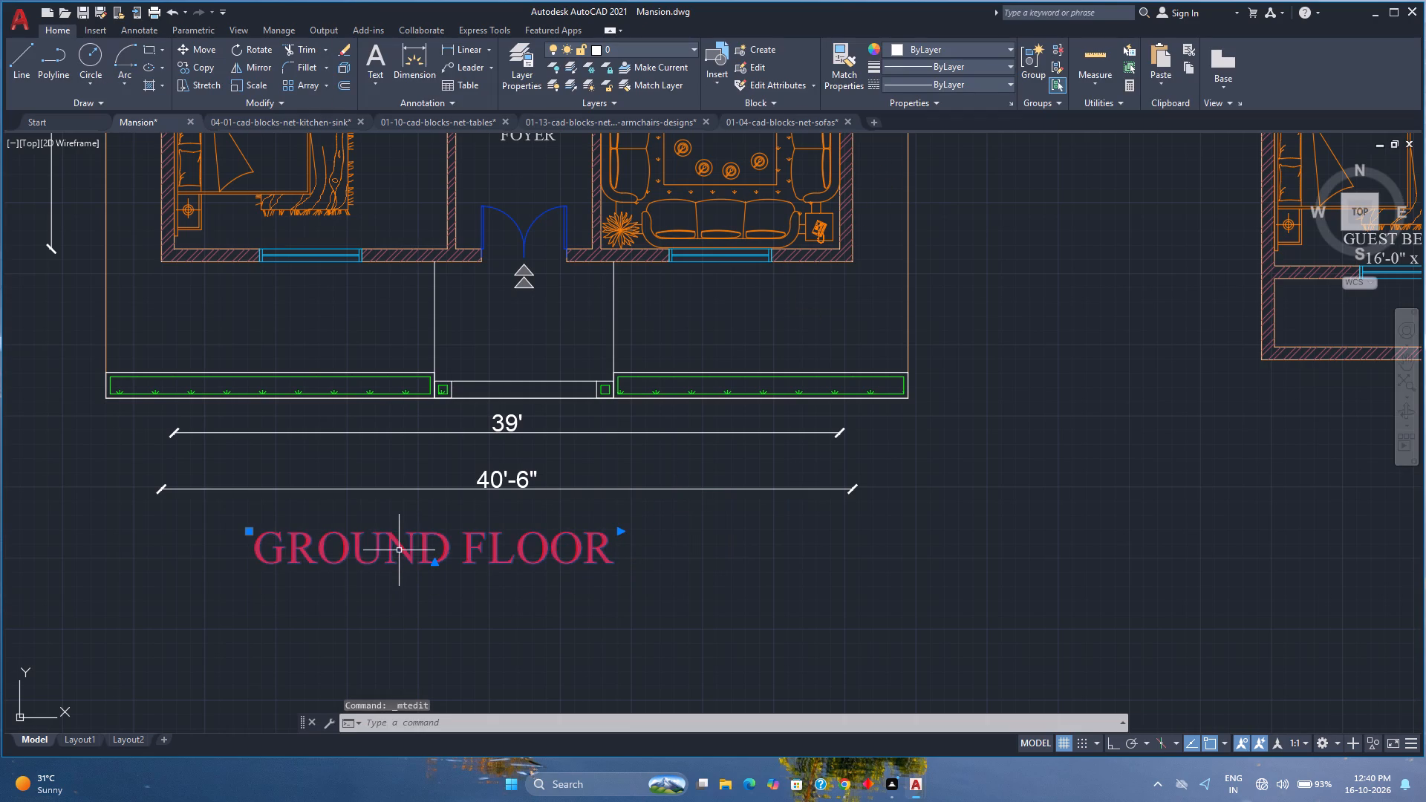
pyautogui.click(250, 532)
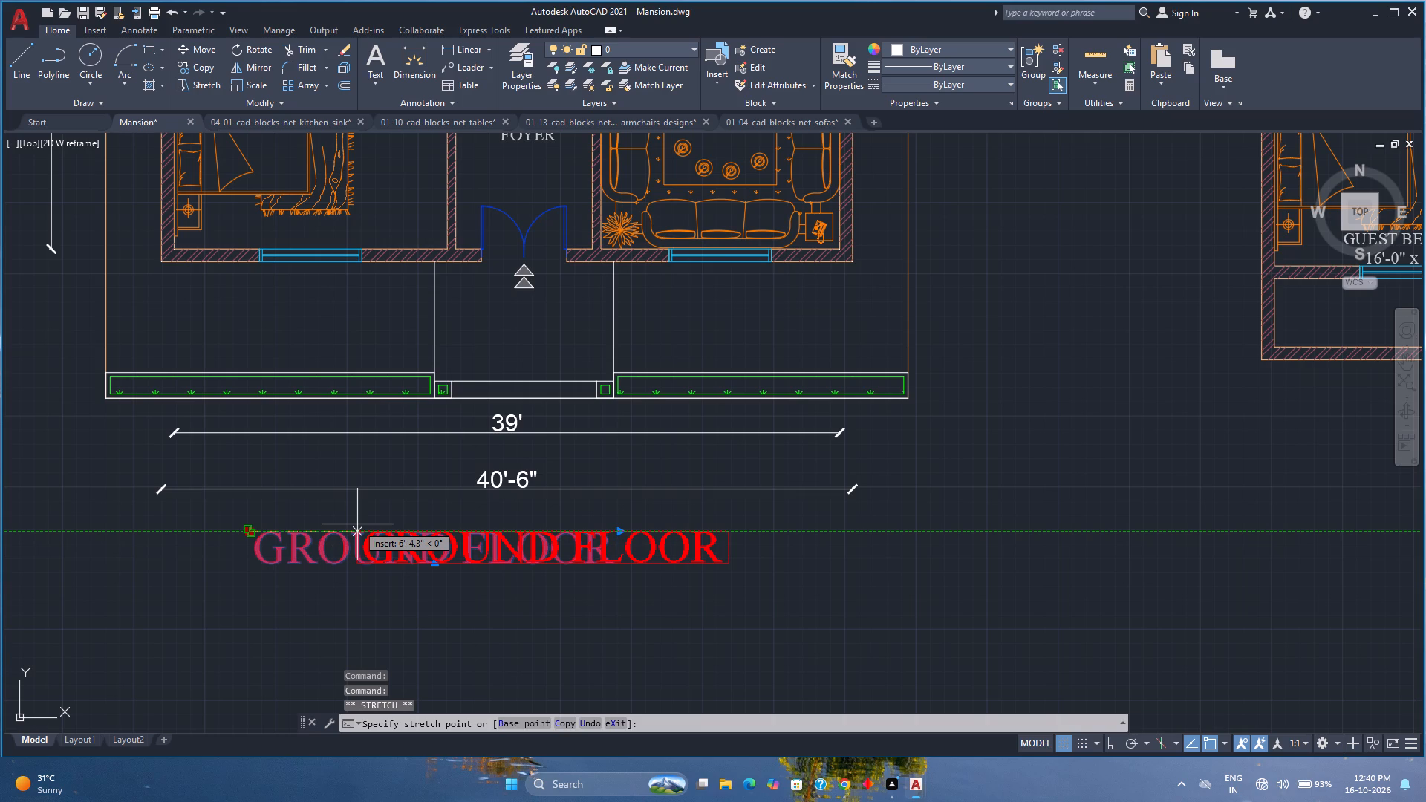
pyautogui.click(358, 528)
# Copy the GROUND FLOOR title straight across with Ortho on, aligned to the midpoint of the first-floor plan's balcony wall.
pyautogui.scroll(-1, 358, 528)
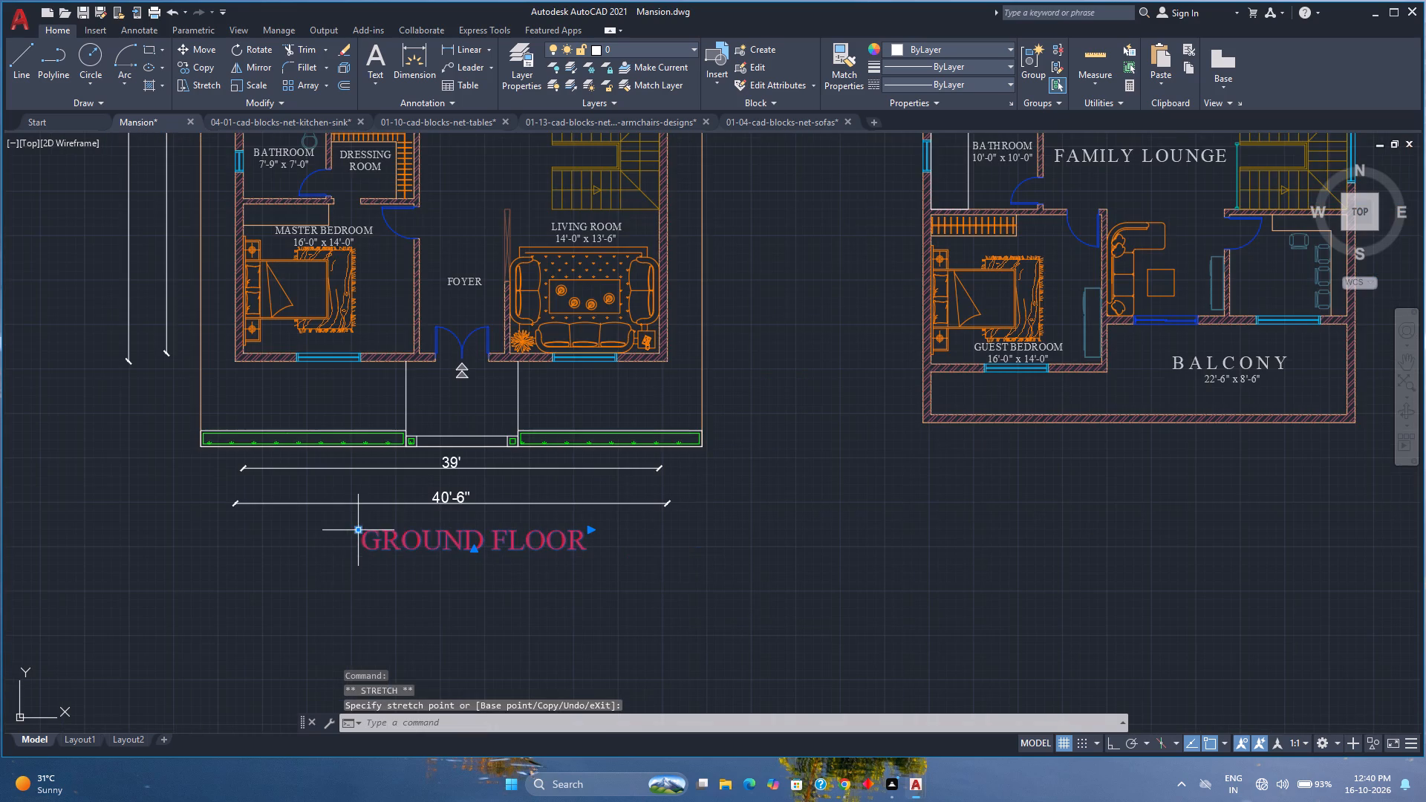
pyautogui.click(208, 71)
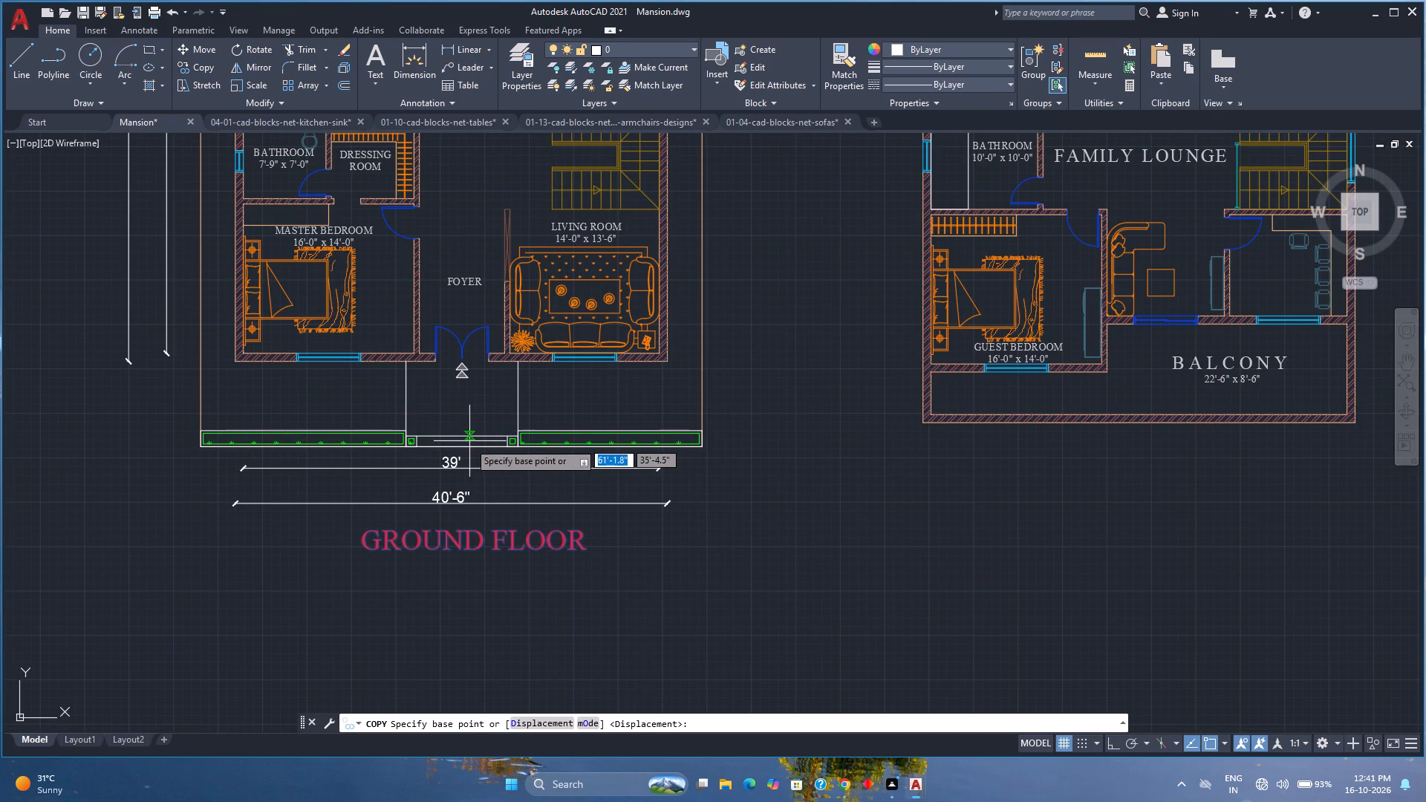
pyautogui.click(463, 445)
pyautogui.moveTo(781, 474); pyautogui.dragTo(663, 483, button='middle')
pyautogui.scroll(-1, 781, 474)
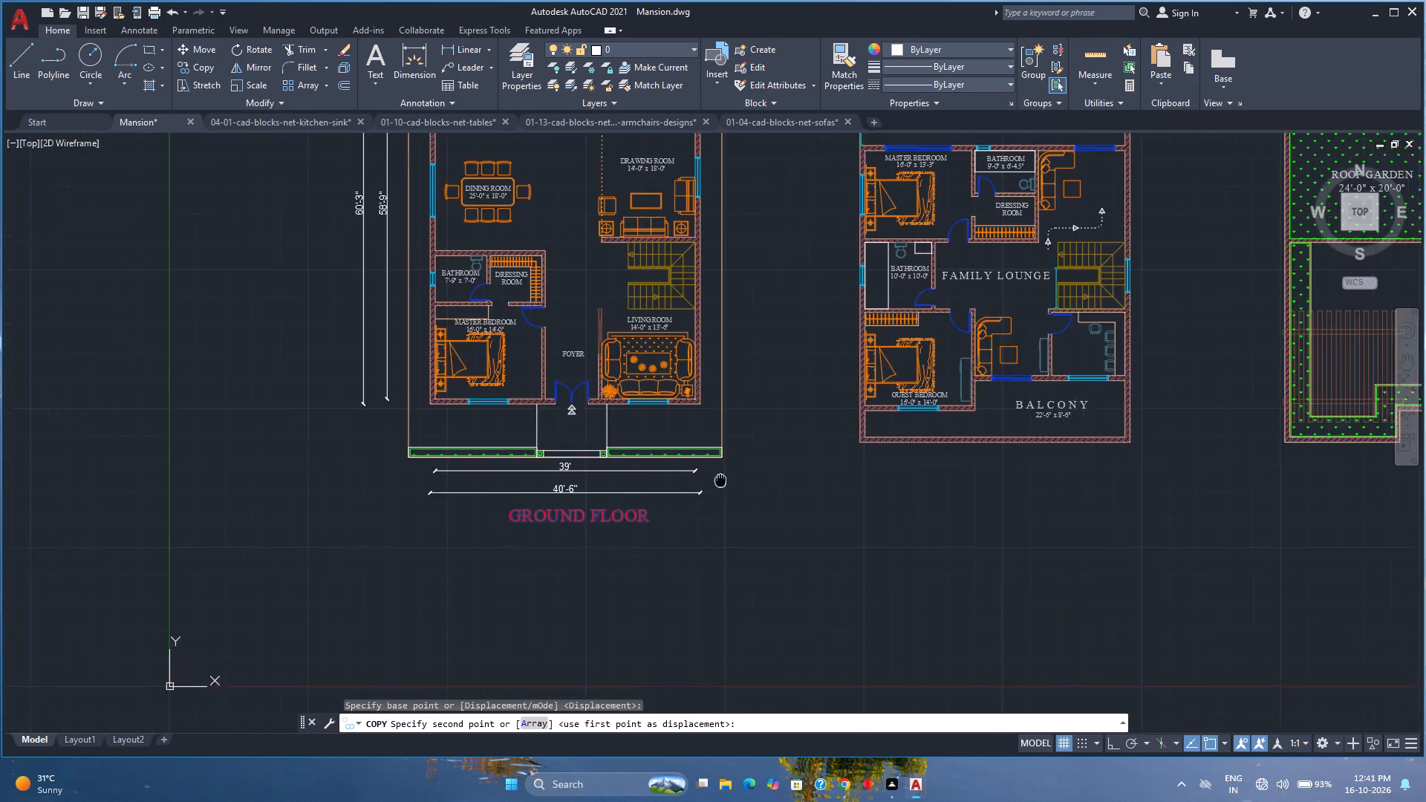
pyautogui.moveTo(663, 483); pyautogui.dragTo(417, 489, button='middle')
pyautogui.press('F8')
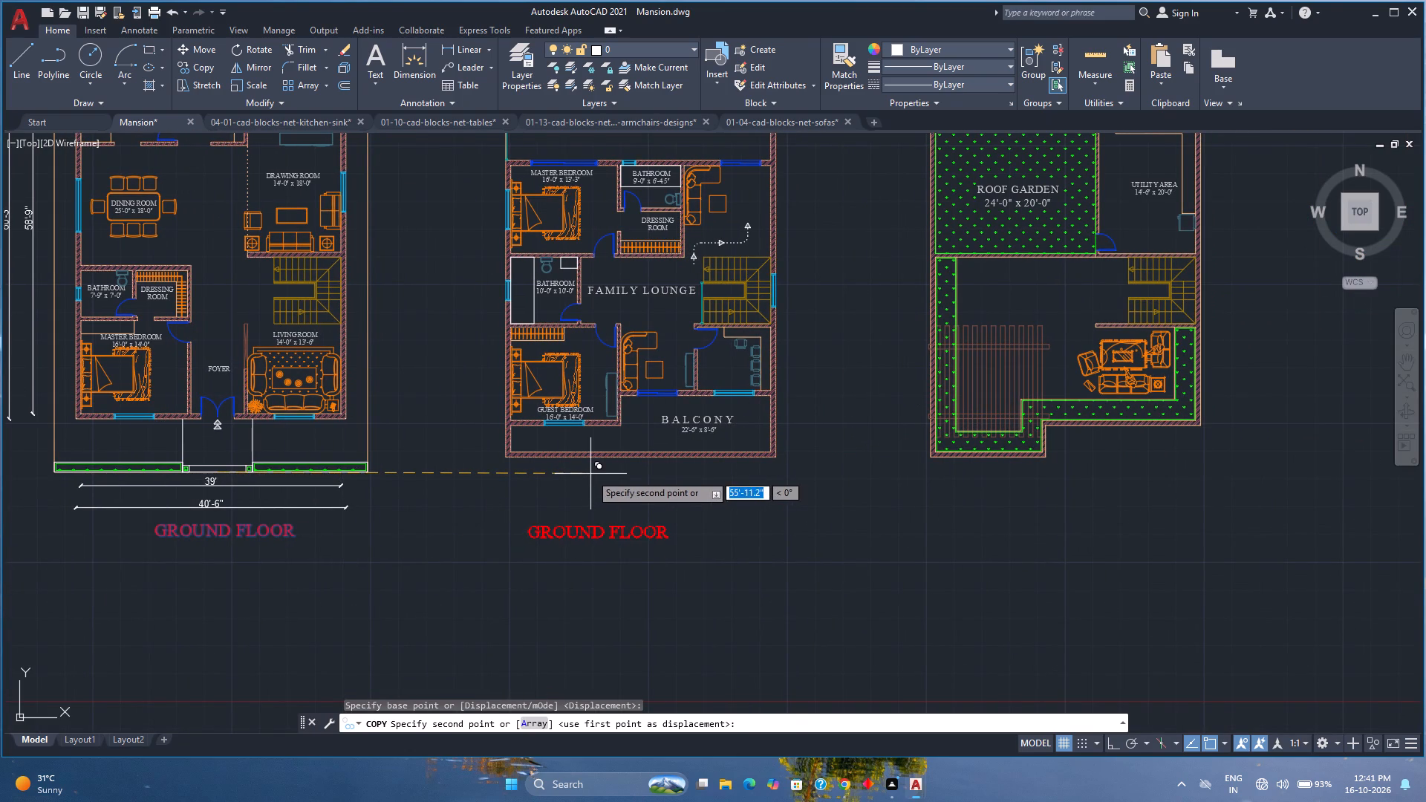
pyautogui.scroll(2, 632, 468)
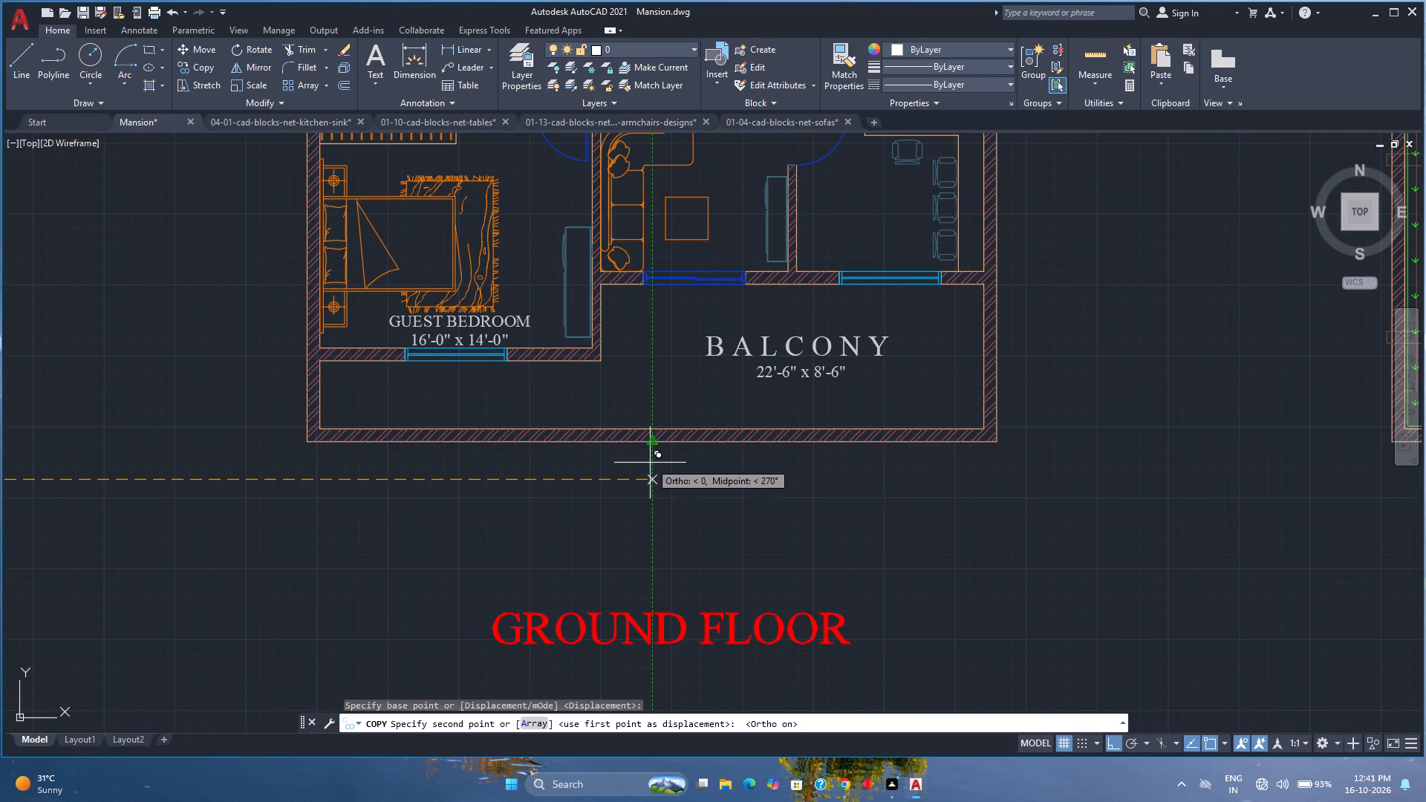
pyautogui.click(649, 479)
pyautogui.scroll(-2, 649, 479)
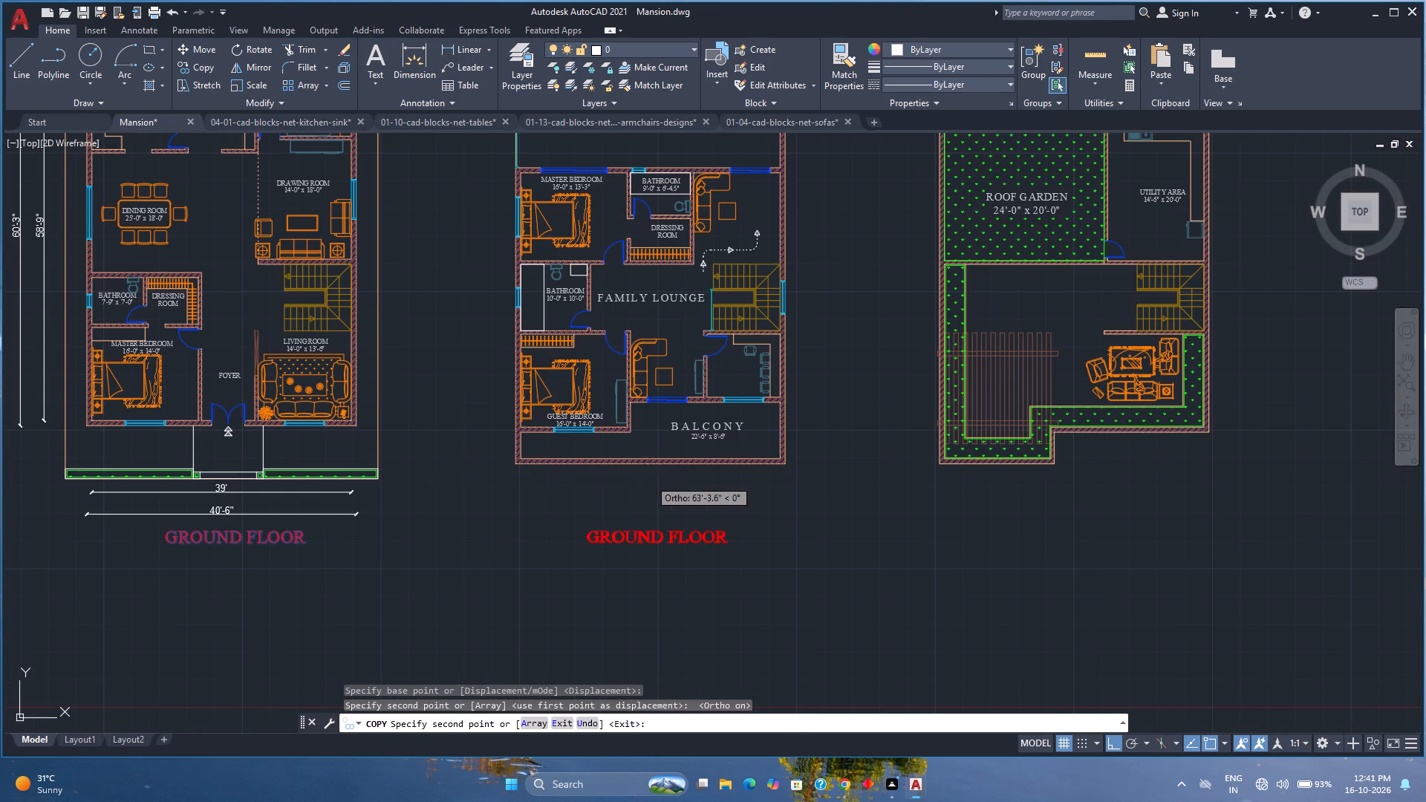
pyautogui.moveTo(1061, 485); pyautogui.dragTo(810, 476, button='middle')
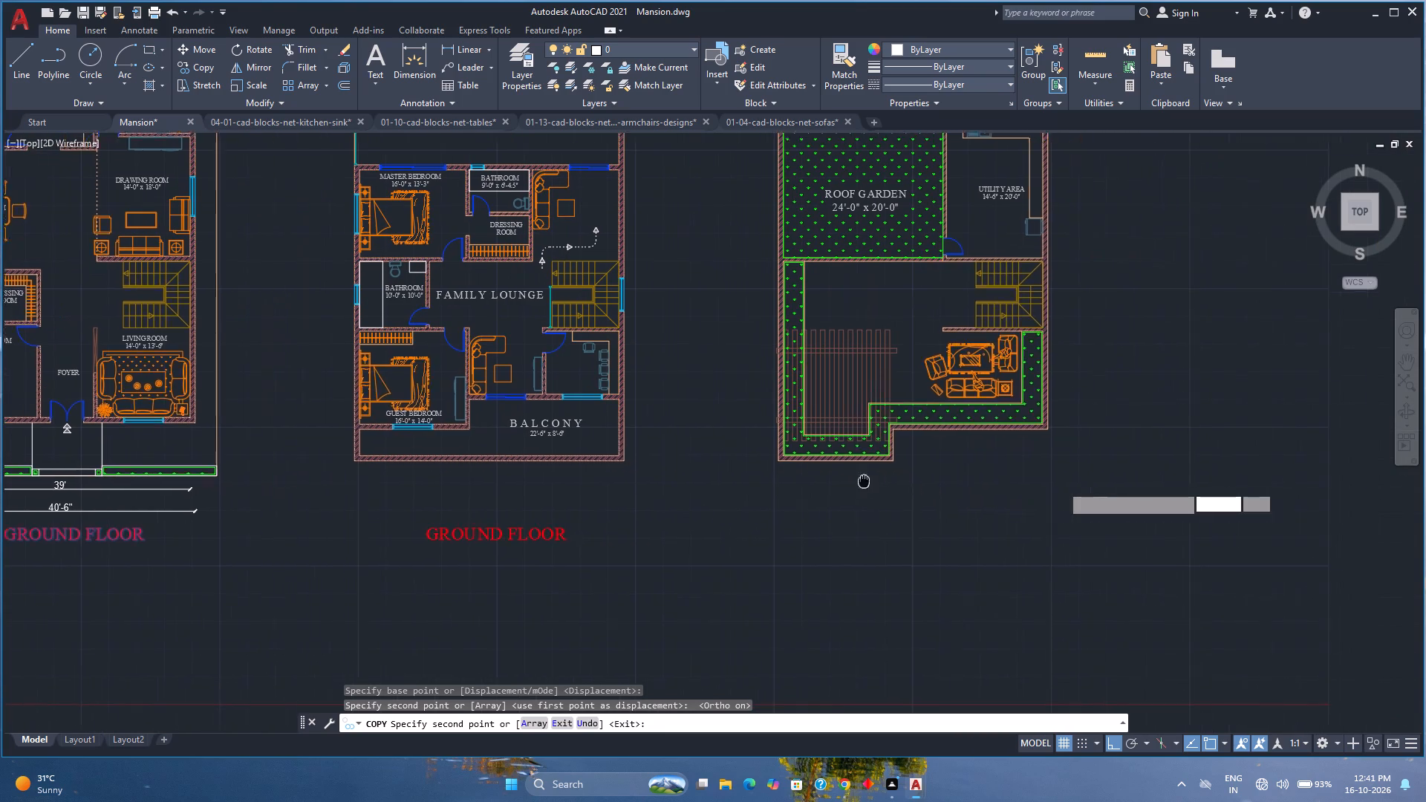
pyautogui.moveTo(810, 476); pyautogui.dragTo(792, 474, button='middle')
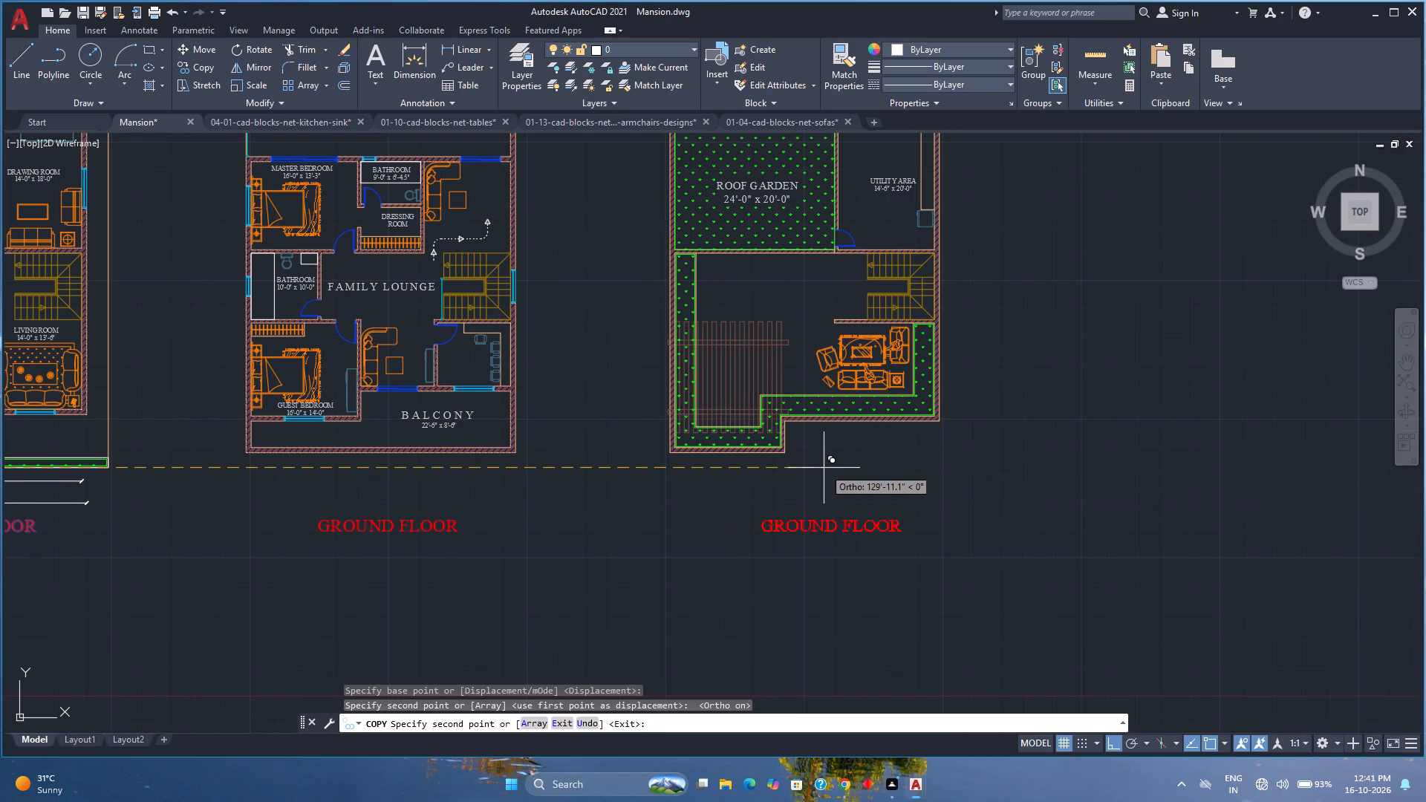
pyautogui.press('Escape')
# Copy the title under the first-floor plan to beneath the roof plan, using the plans' matching lower outer corners as reference points.
pyautogui.click(407, 523)
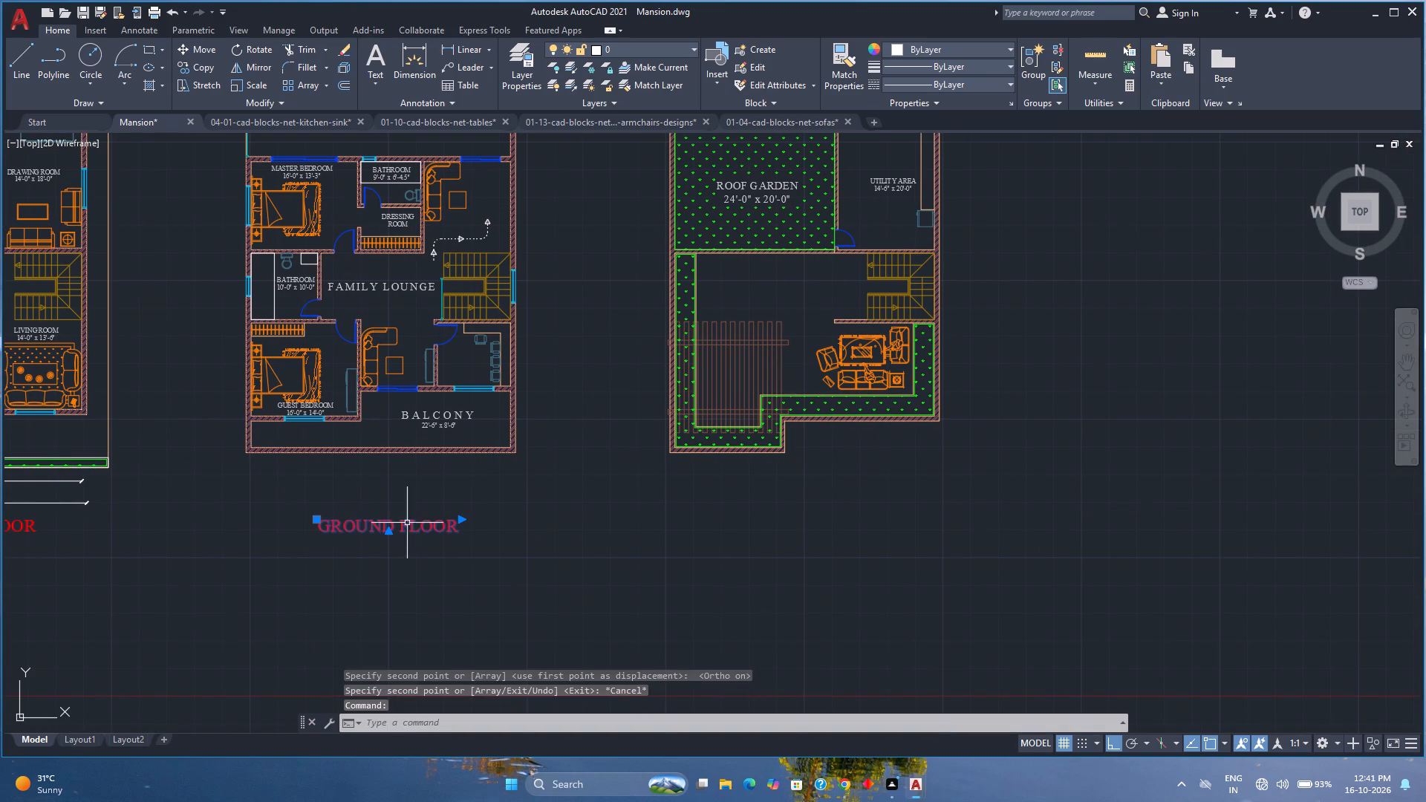
pyautogui.click(195, 72)
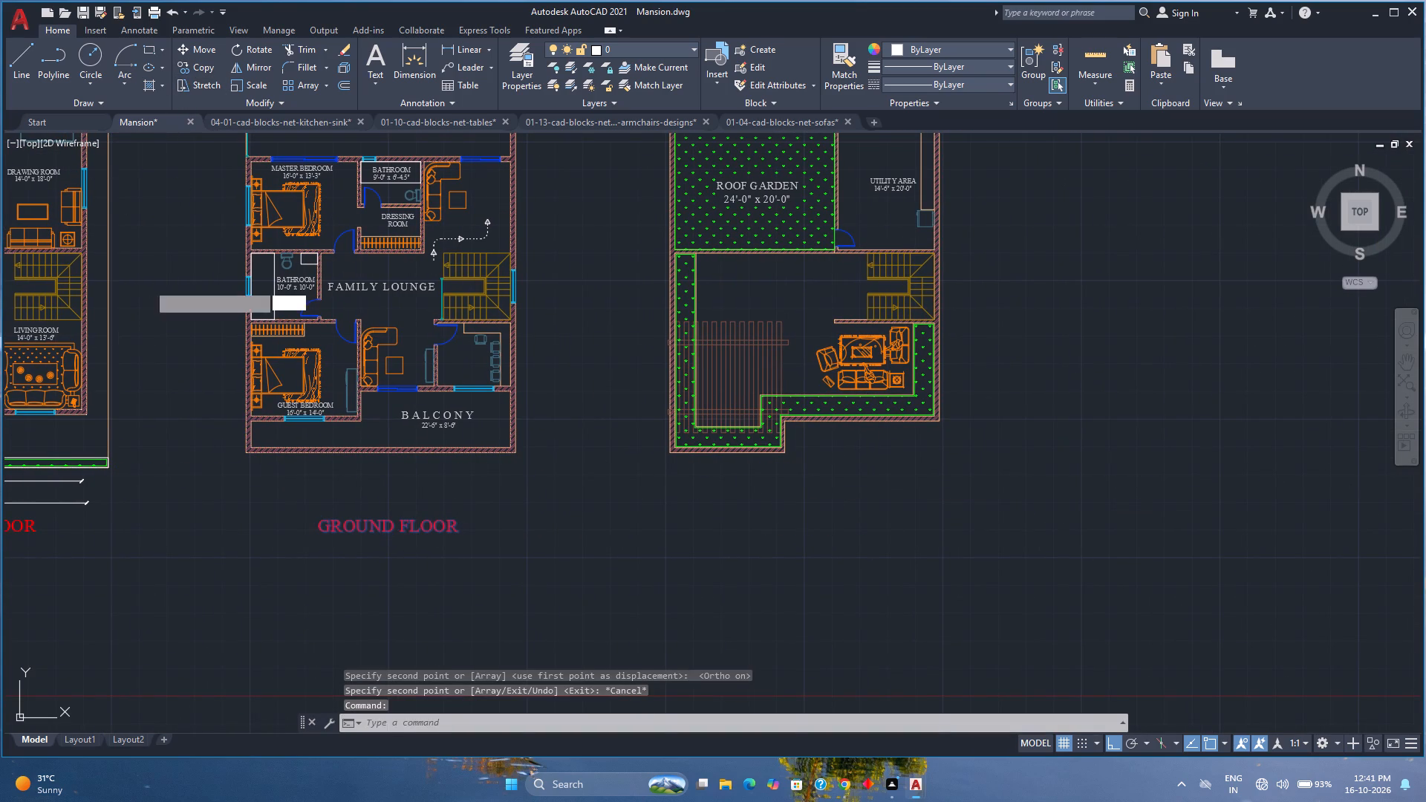
pyautogui.click(243, 455)
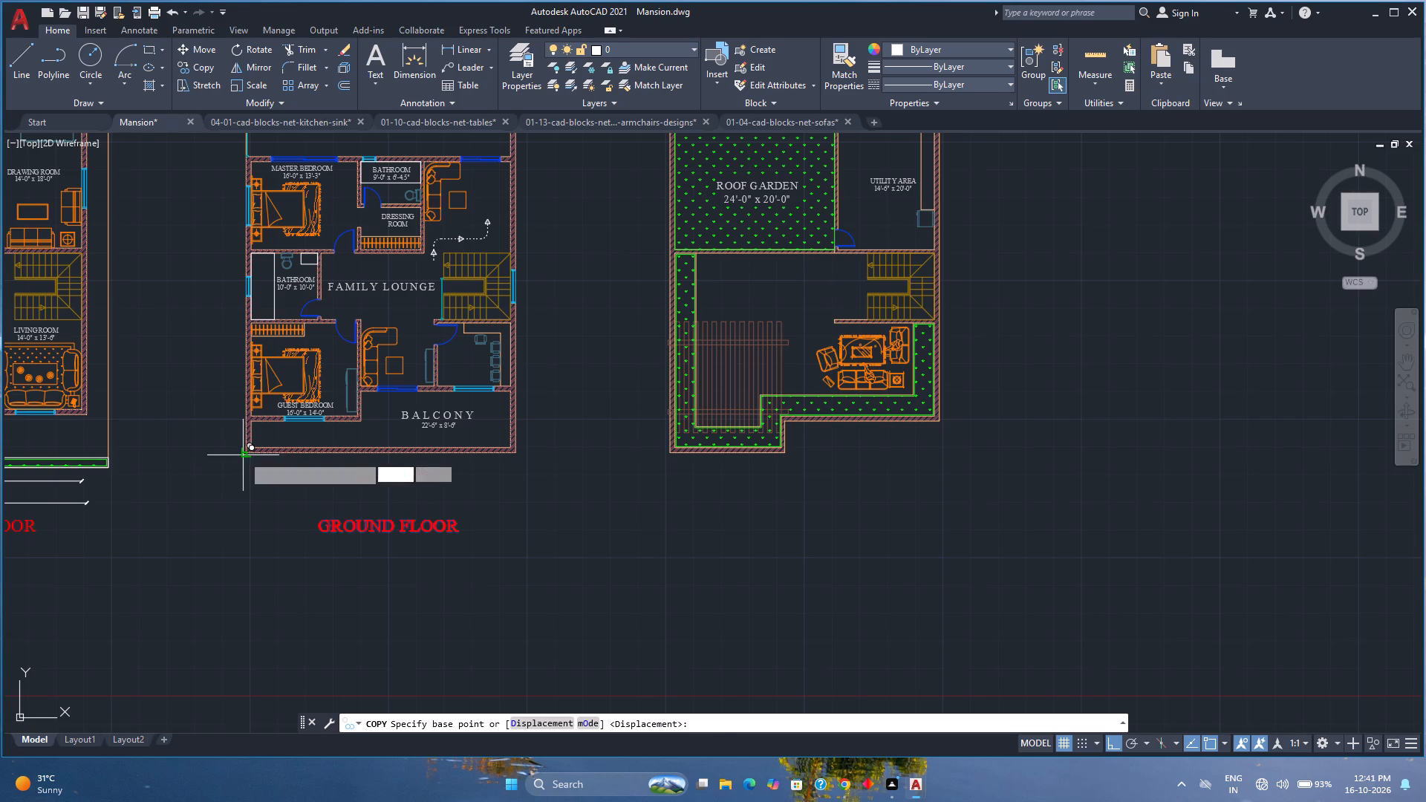
pyautogui.click(667, 455)
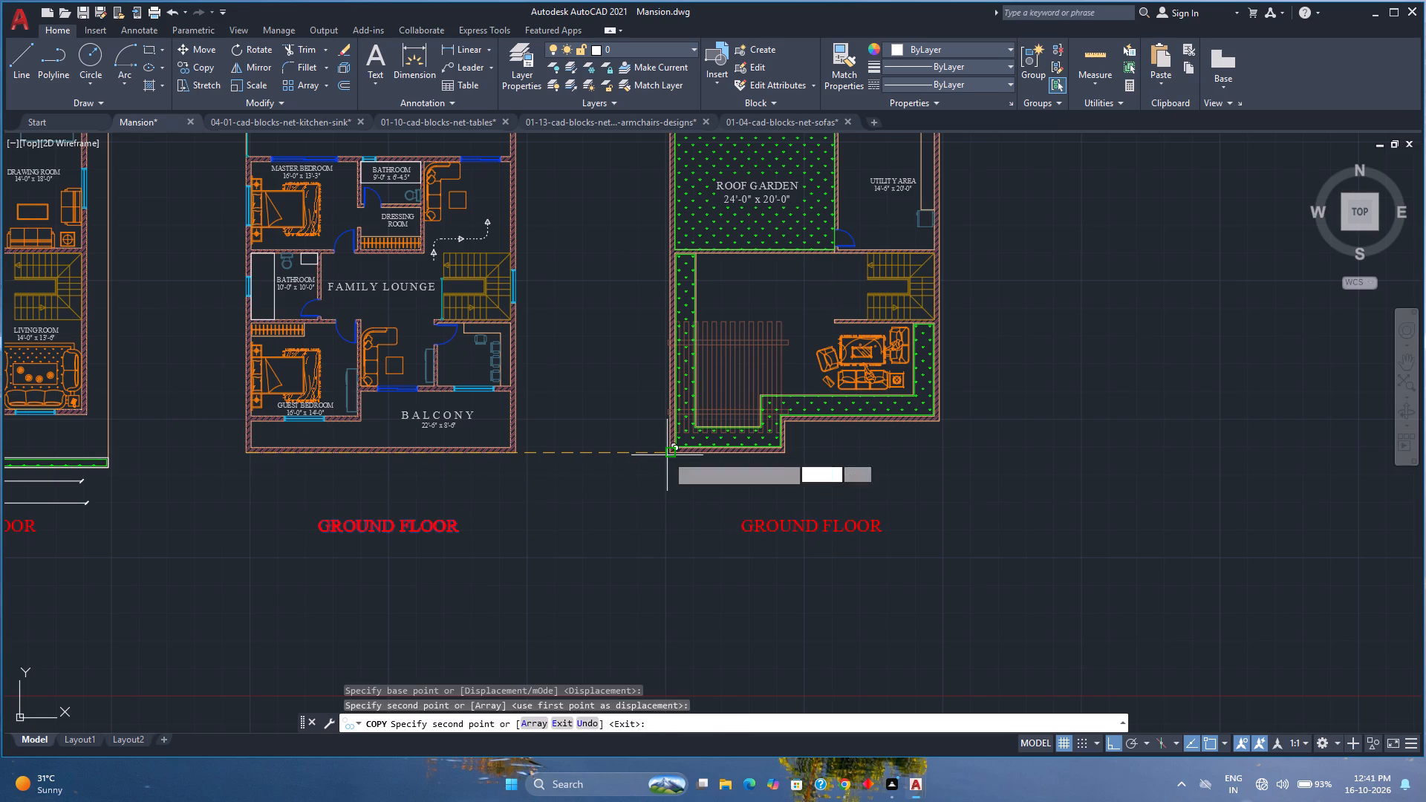
pyautogui.press('Escape')
# Change the title beneath the middle plan, the one with the family lounge, to FIRST FLOOR.
pyautogui.scroll(-2, 644, 466)
pyautogui.moveTo(644, 466); pyautogui.dragTo(658, 463, button='middle')
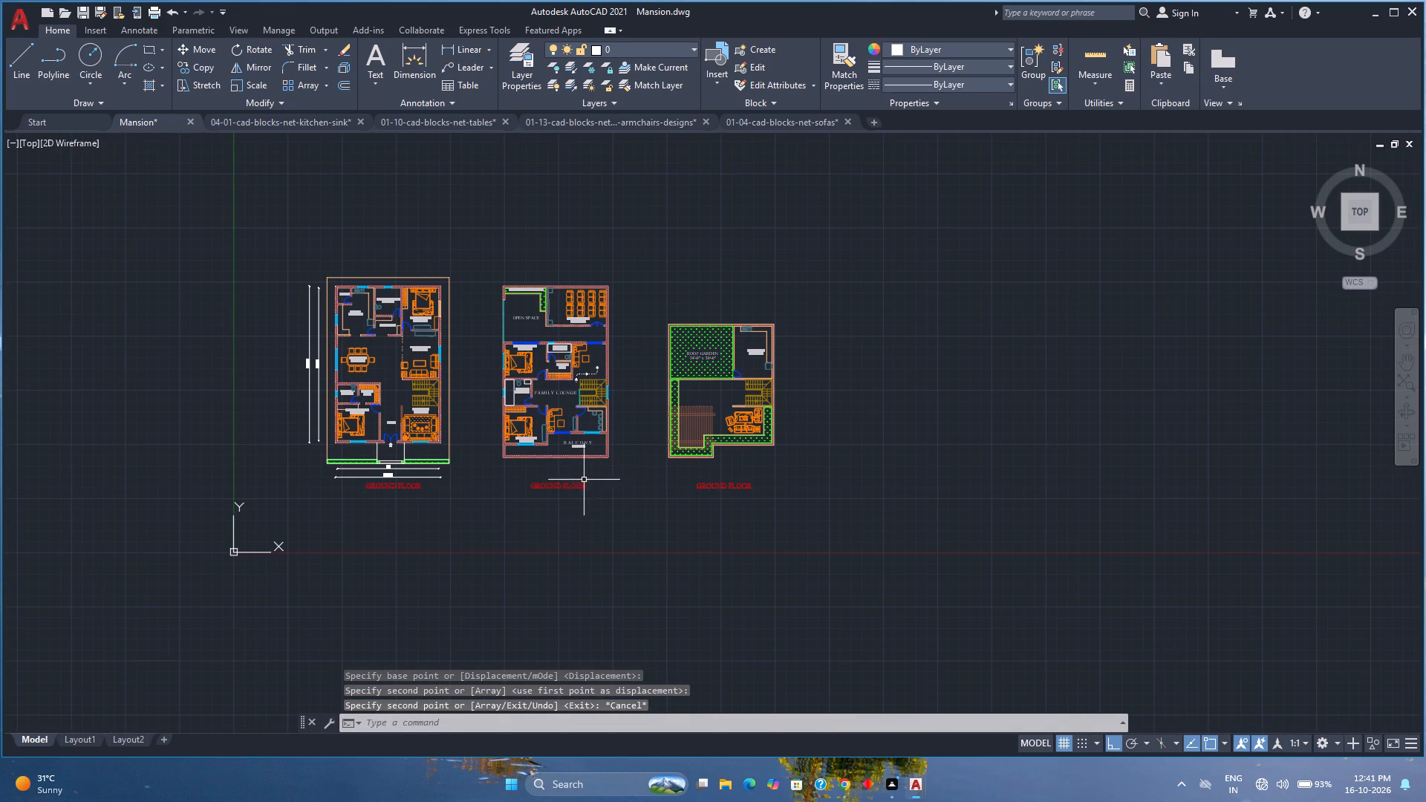
pyautogui.doubleClick(573, 487)
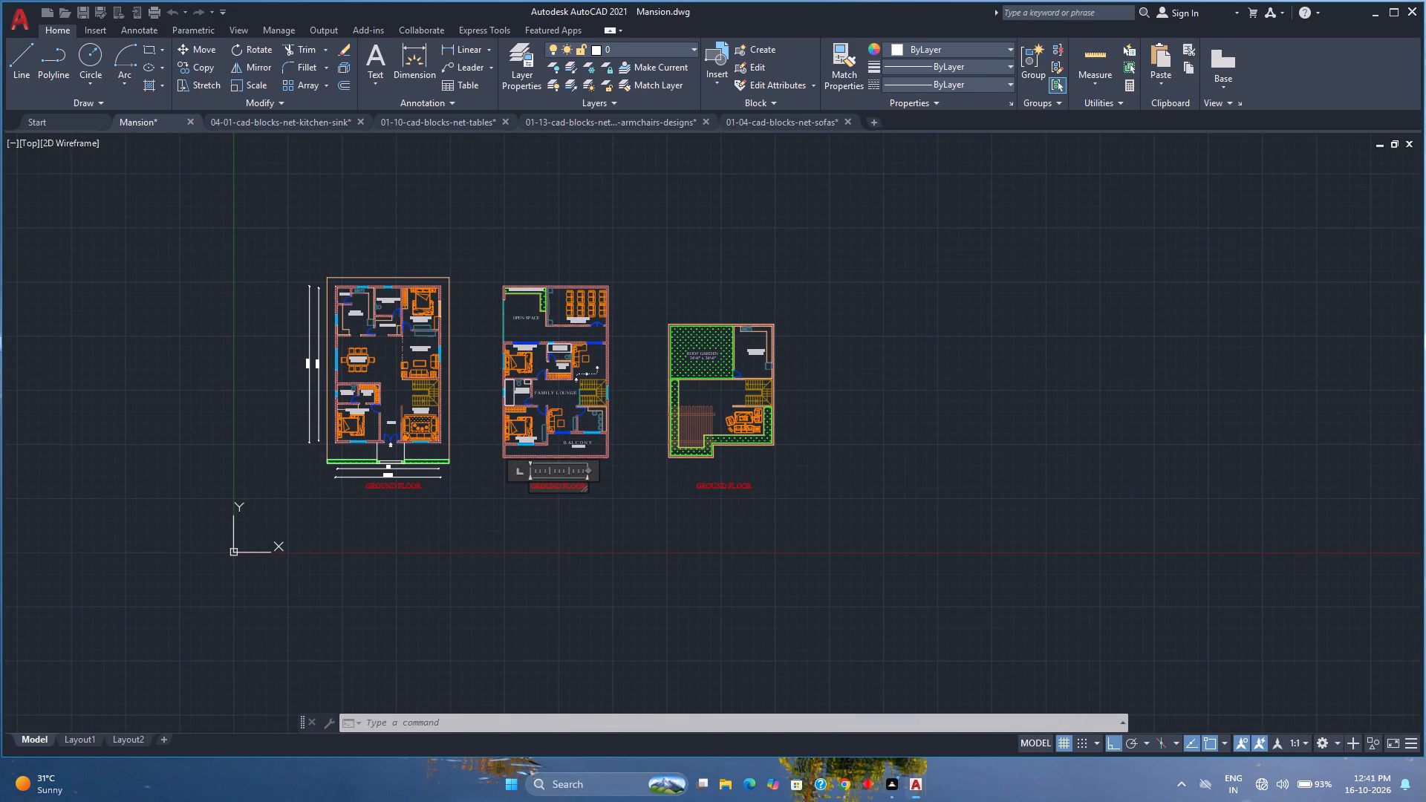
pyautogui.hotkey('ctrl', 'a')
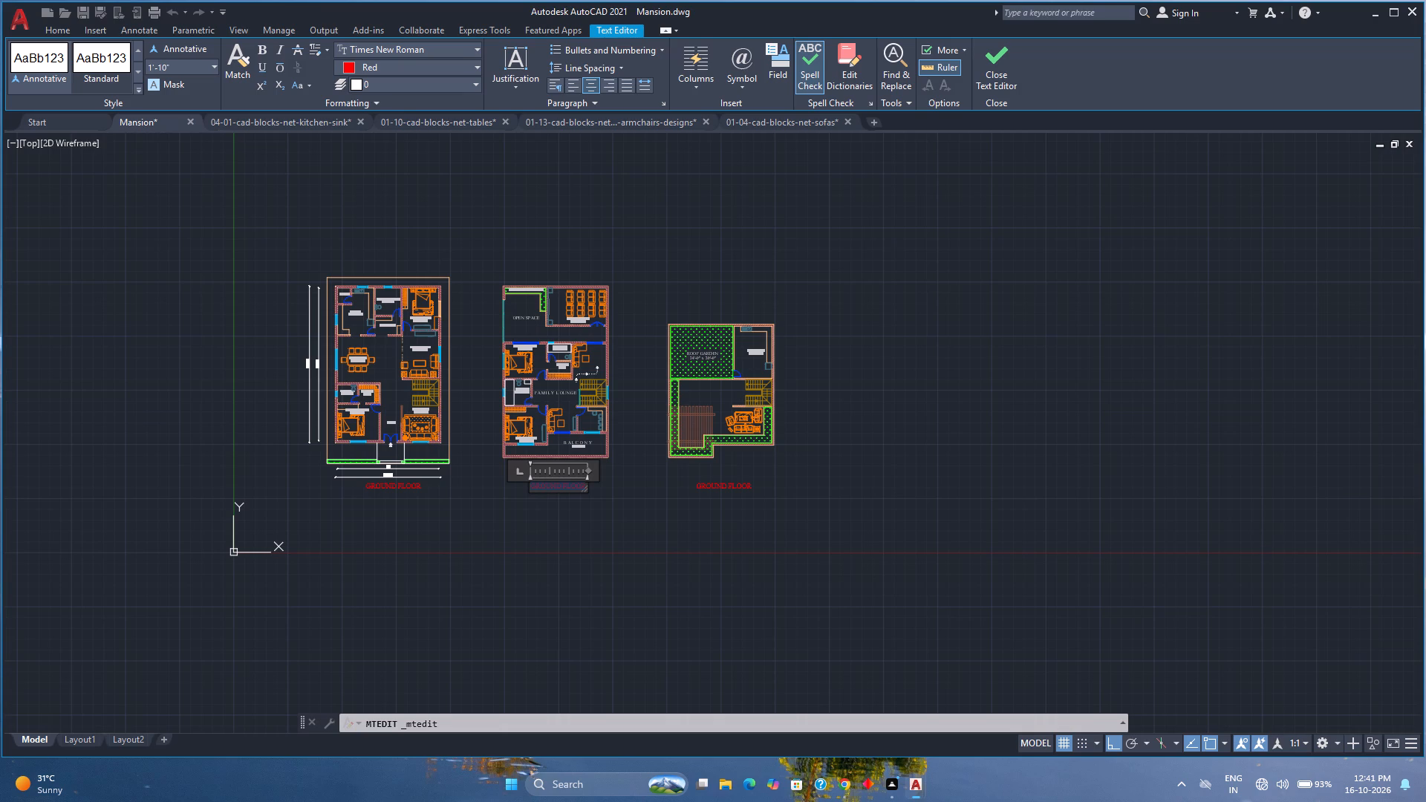
pyautogui.write('FIRST FLOOR')
pyautogui.click(1008, 57)
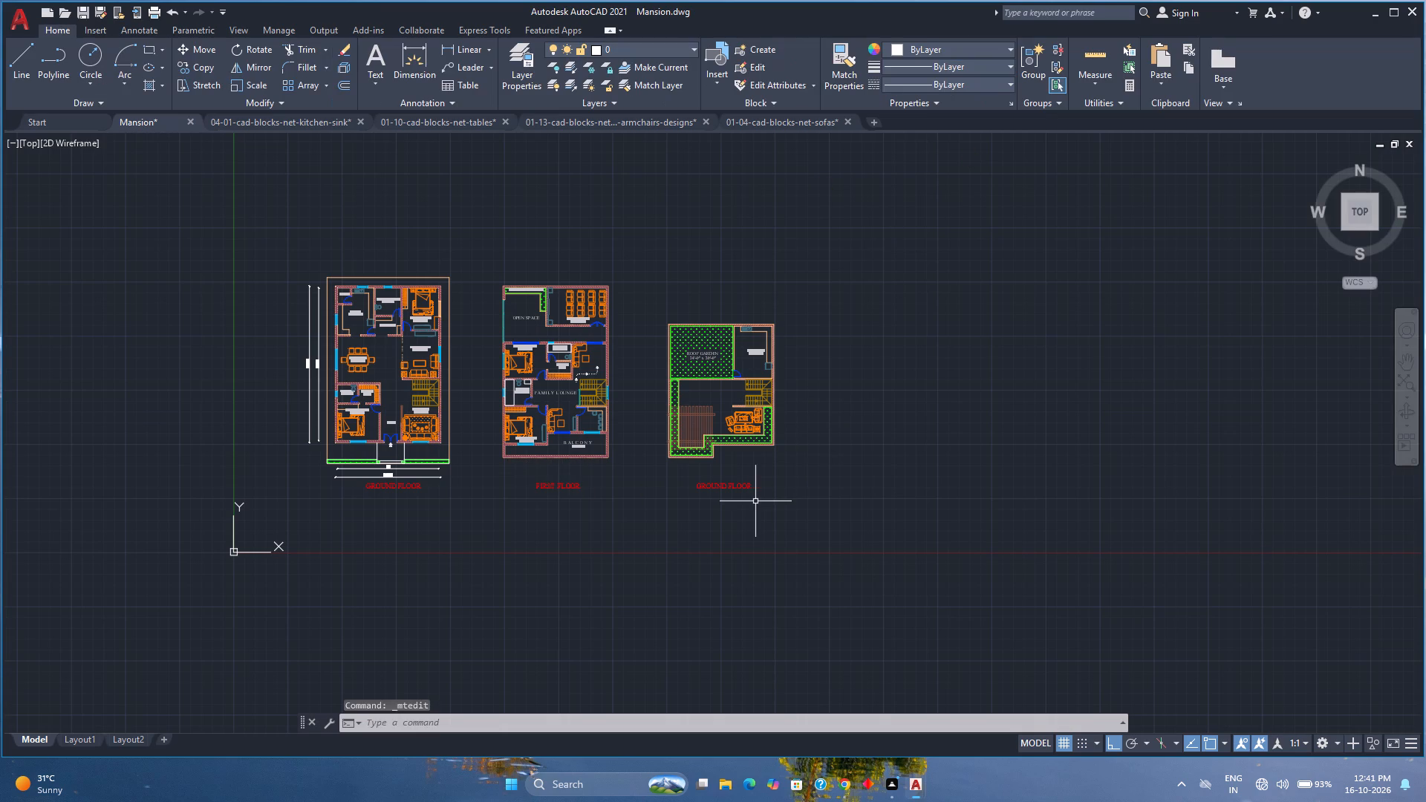
# Change the title beneath the roof garden plan to ROOF / TERRACE.
pyautogui.doubleClick(734, 486)
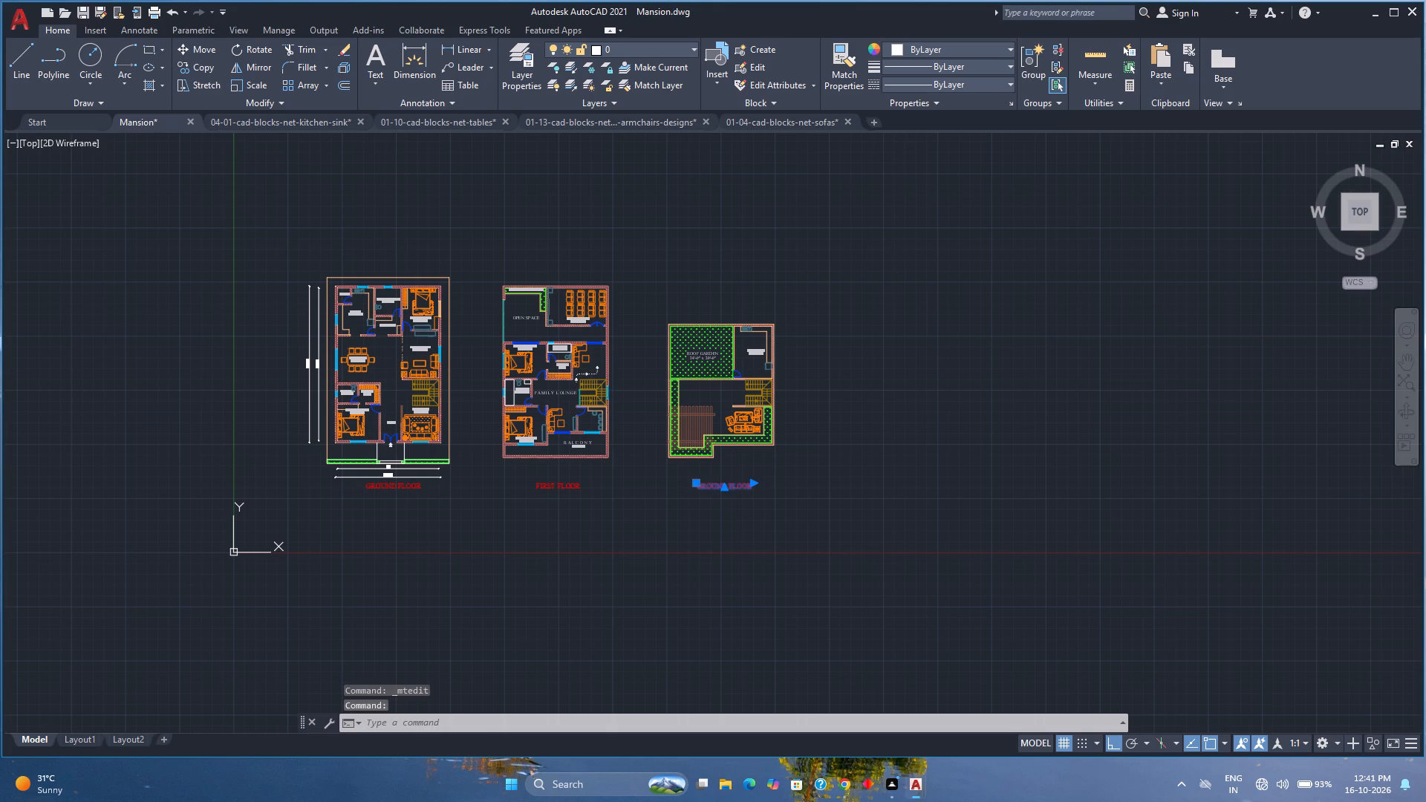
pyautogui.hotkey('ctrl', 'a')
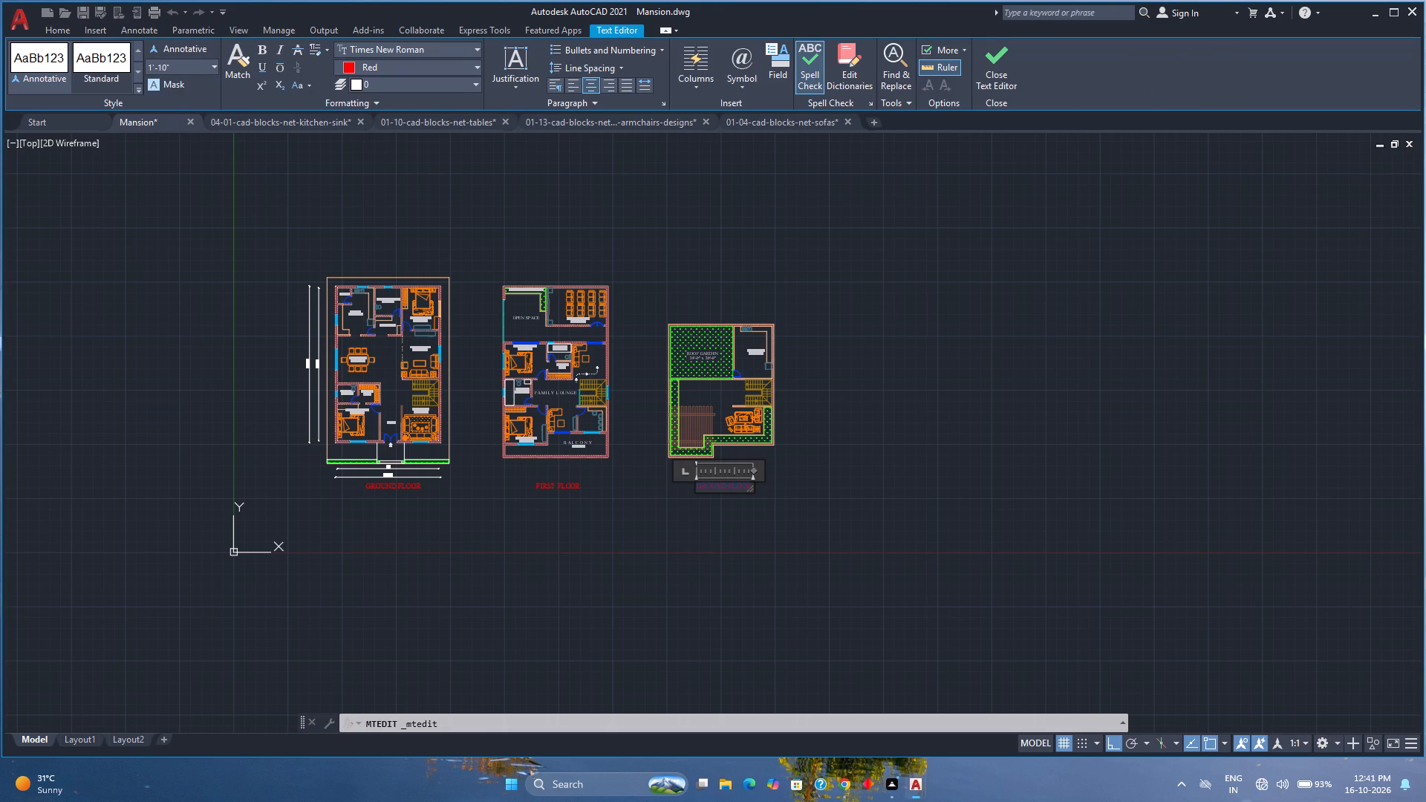
pyautogui.write('ROOF')
pyautogui.press('space')
pyautogui.write('/ T')
pyautogui.write('ERRACE')
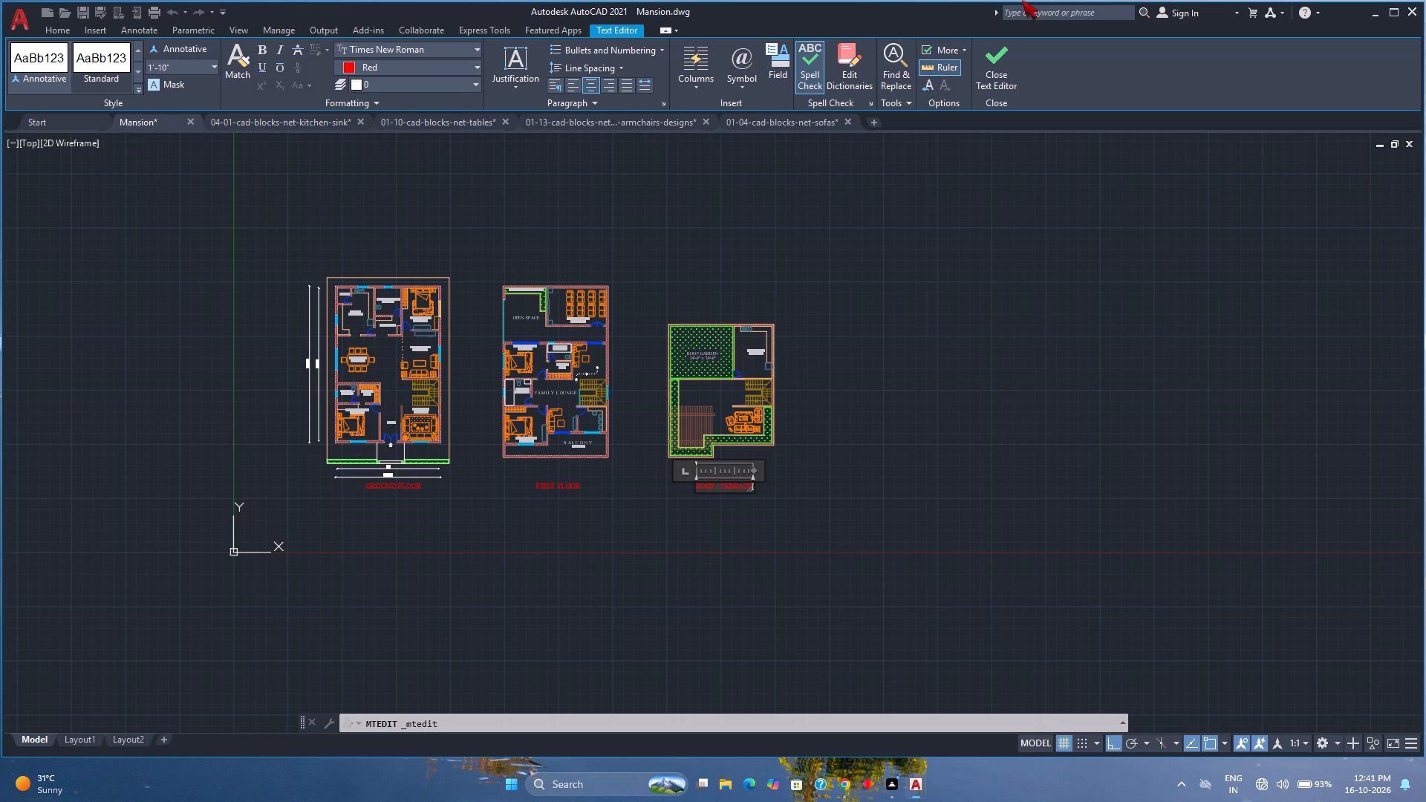
pyautogui.click(980, 82)
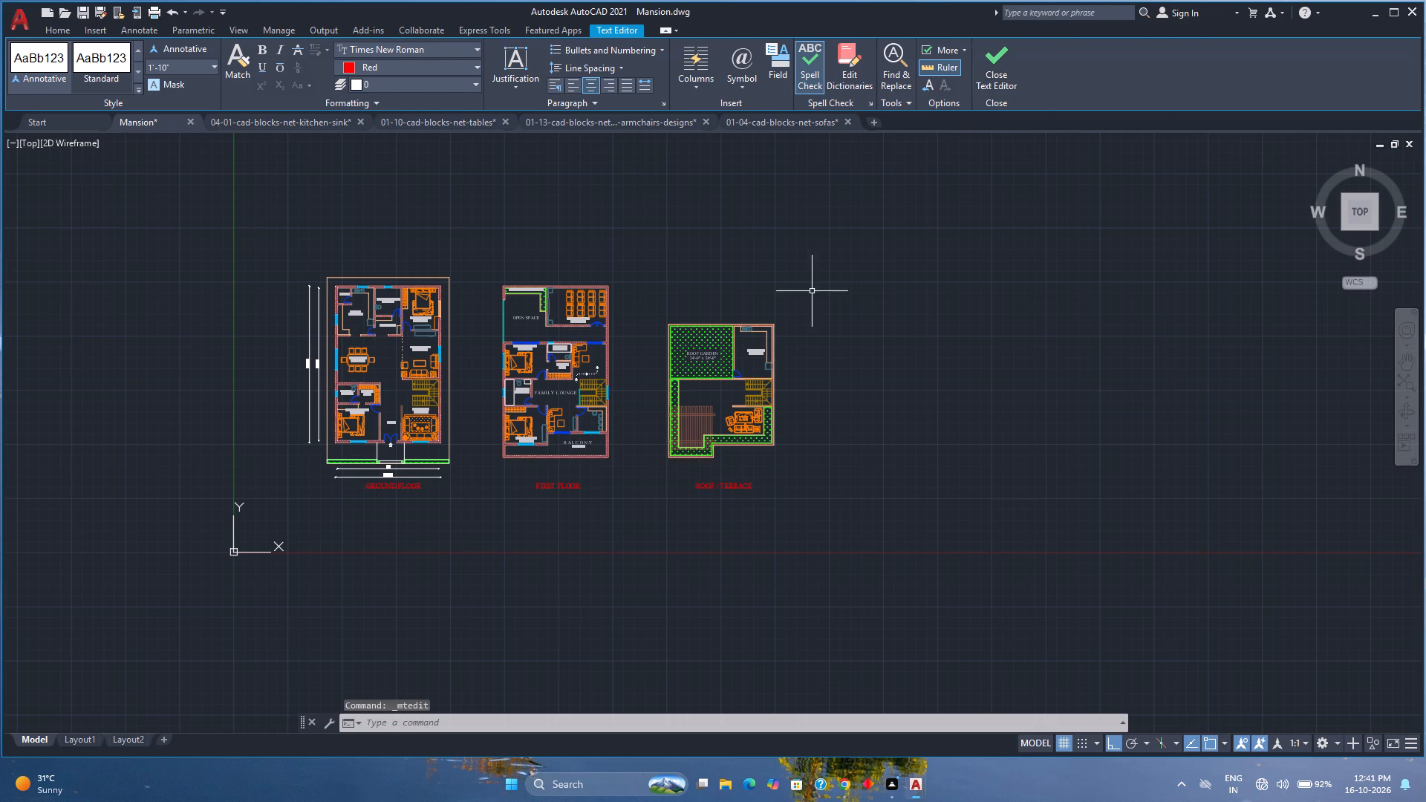
# Examine the three floor plans together with the titles beneath them.
pyautogui.scroll(2, 624, 419)
pyautogui.moveTo(624, 419); pyautogui.dragTo(660, 459, button='middle')
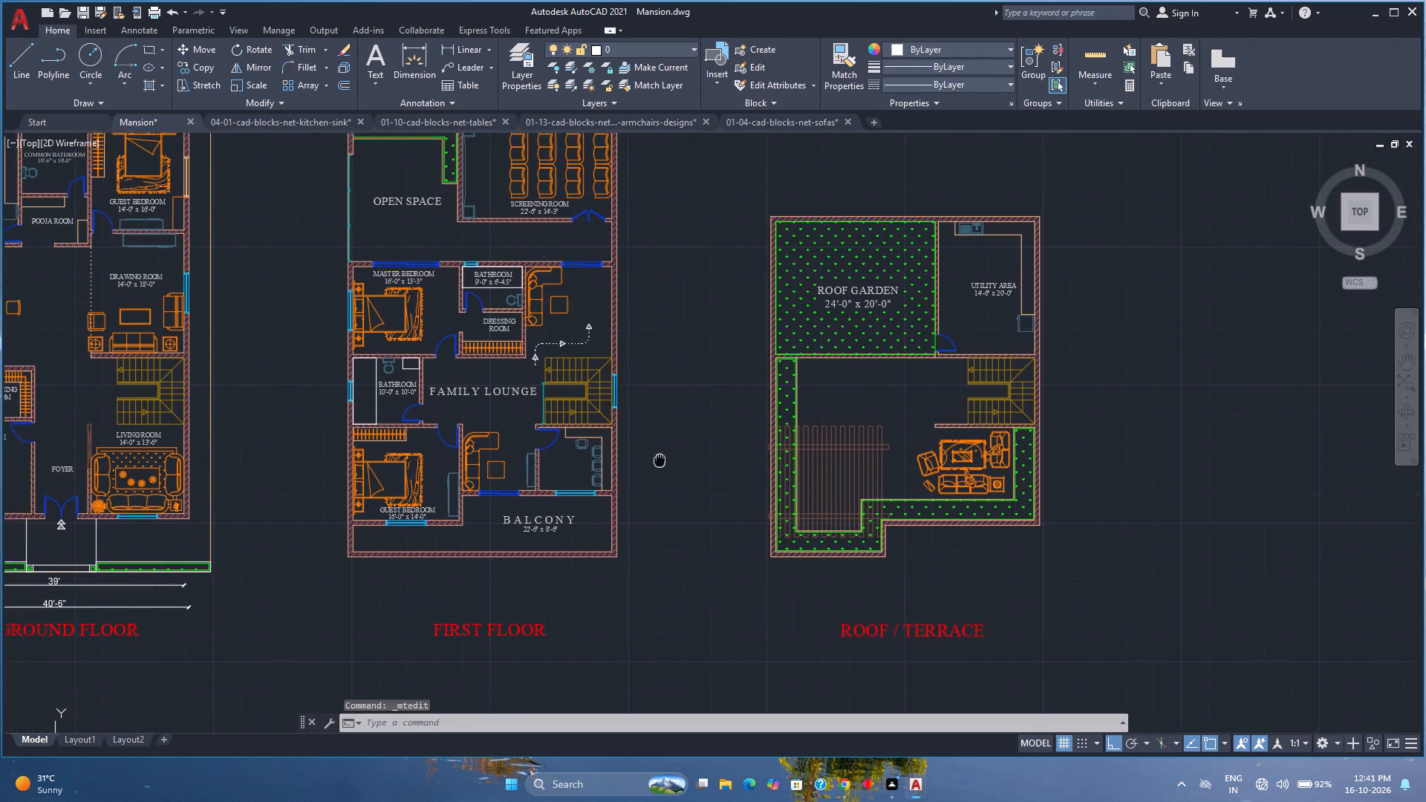
pyautogui.scroll(-2, 660, 459)
pyautogui.scroll(2, 657, 459)
pyautogui.moveTo(657, 459); pyautogui.dragTo(738, 471, button='middle')
pyautogui.middleClick(738, 471)
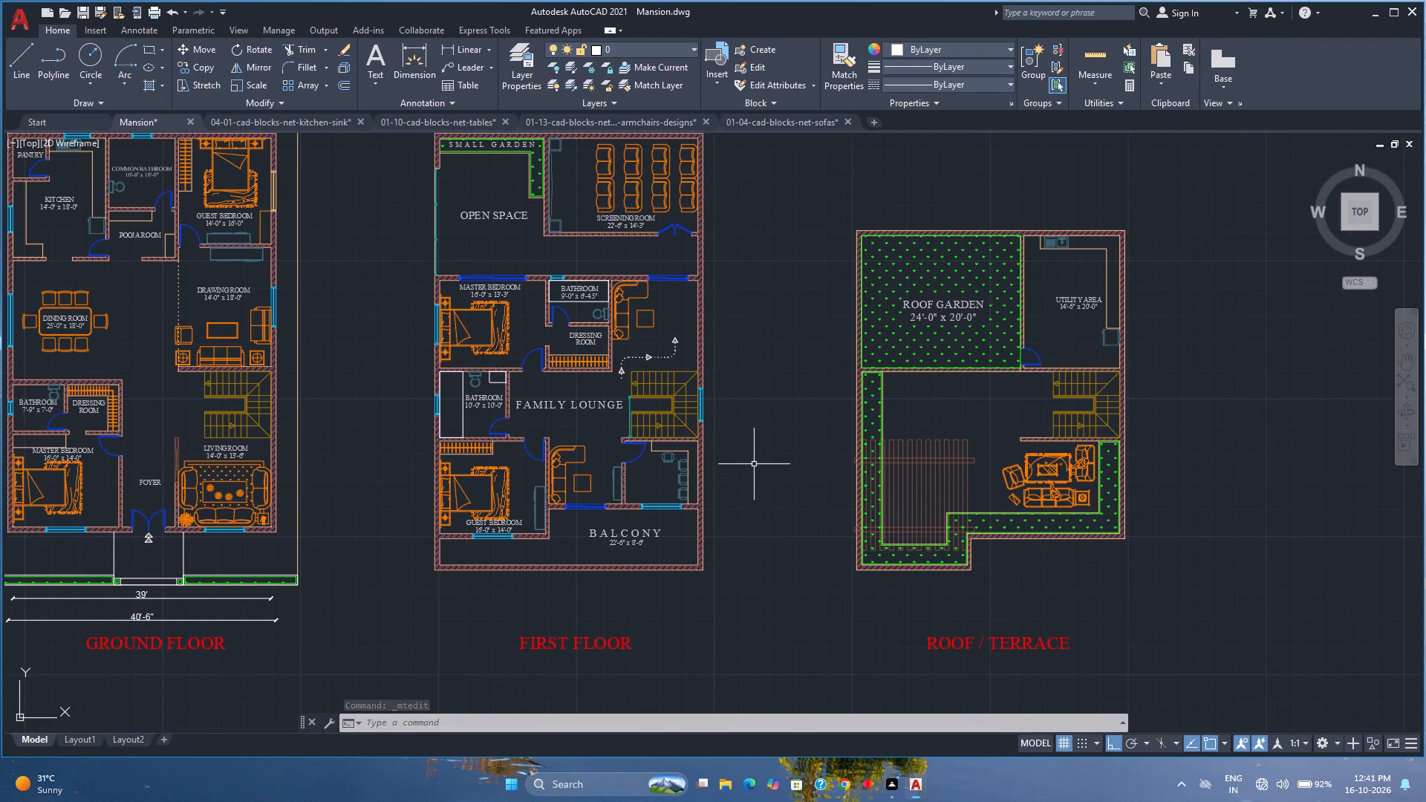
pyautogui.scroll(-1, 751, 450)
pyautogui.scroll(1, 751, 450)
pyautogui.moveTo(751, 450); pyautogui.dragTo(775, 460, button='middle')
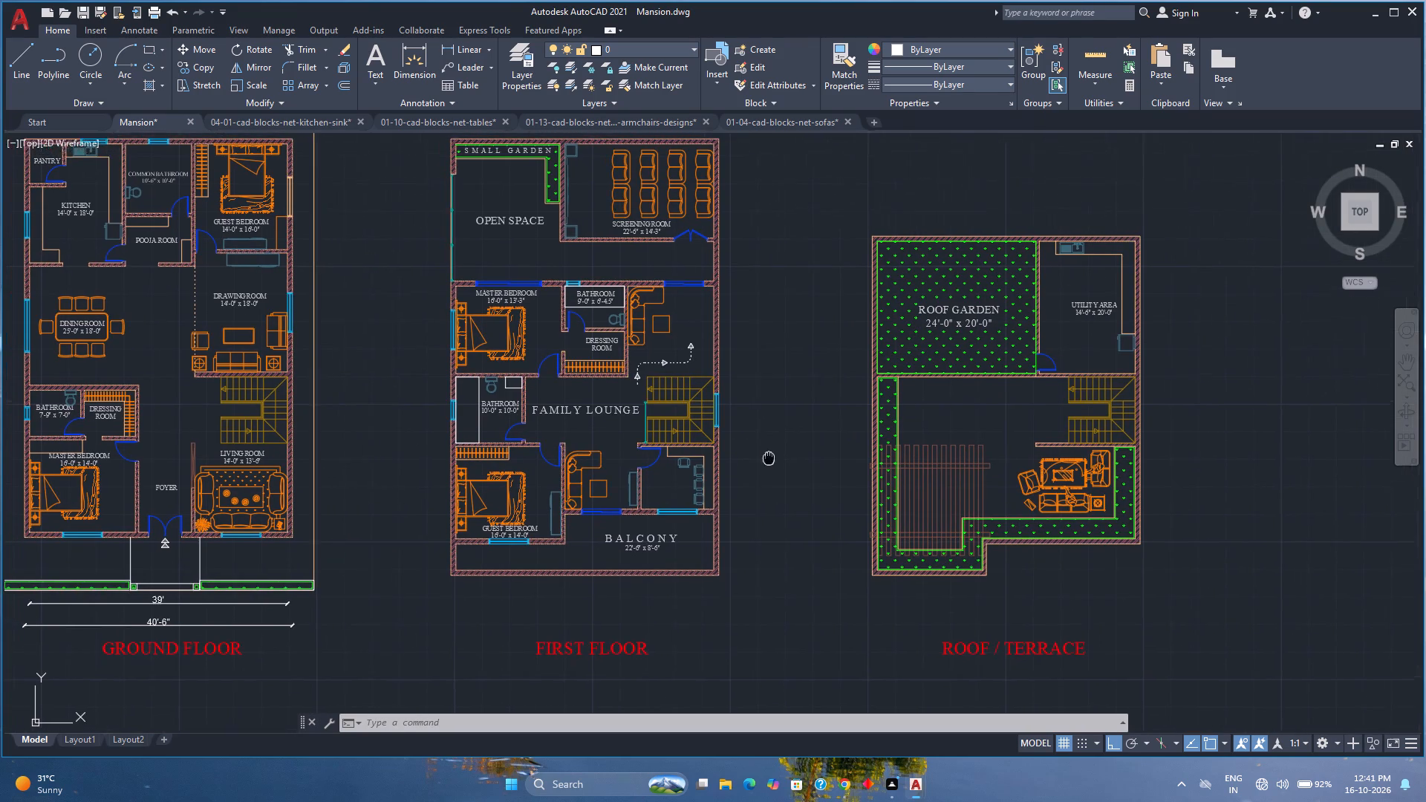
pyautogui.moveTo(775, 460); pyautogui.dragTo(836, 490, button='middle')
pyautogui.middleClick(836, 490)
pyautogui.scroll(-1, 836, 490)
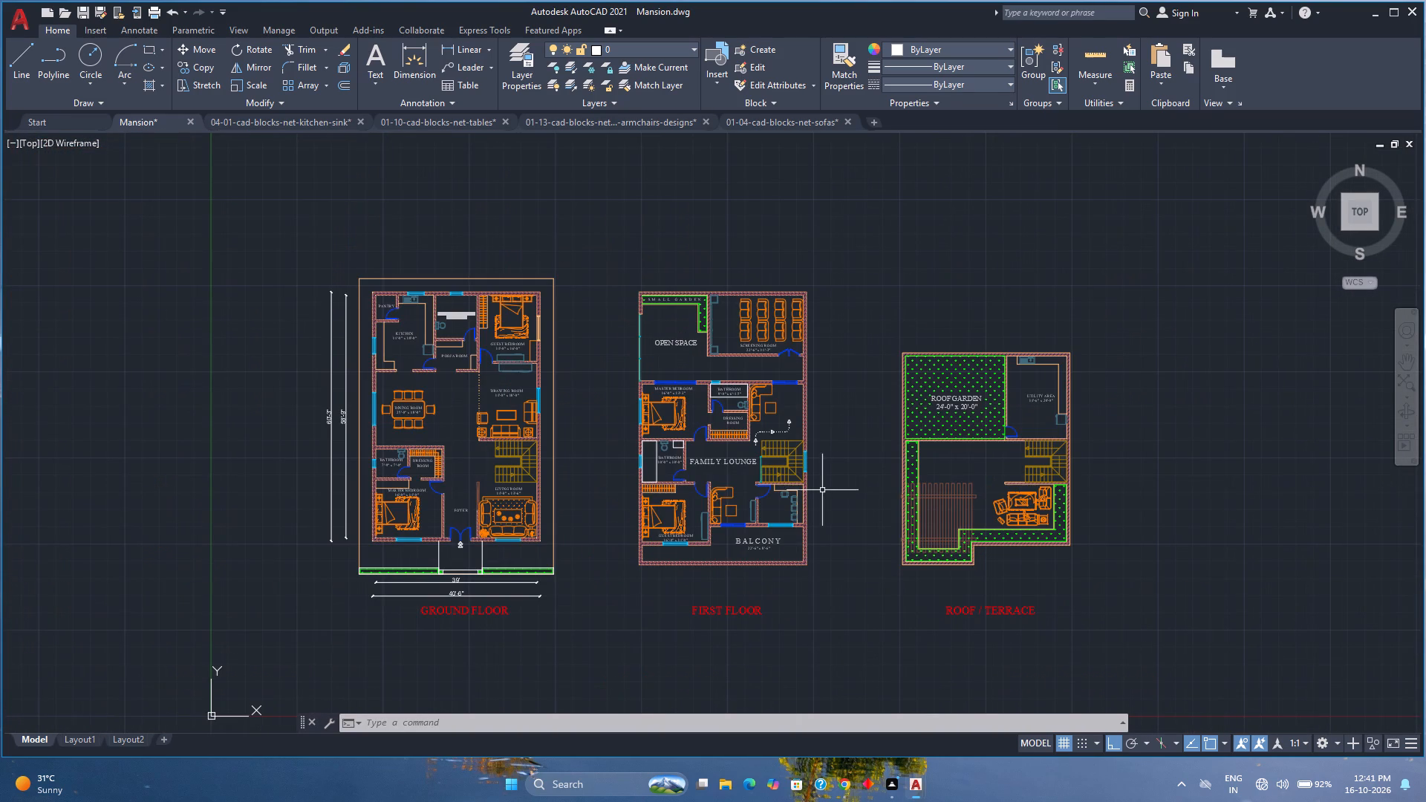
# Move the ground floor's two horizontal and two vertical overall dimensions to the Dimensions layer.
pyautogui.scroll(2, 398, 599)
pyautogui.click(398, 610)
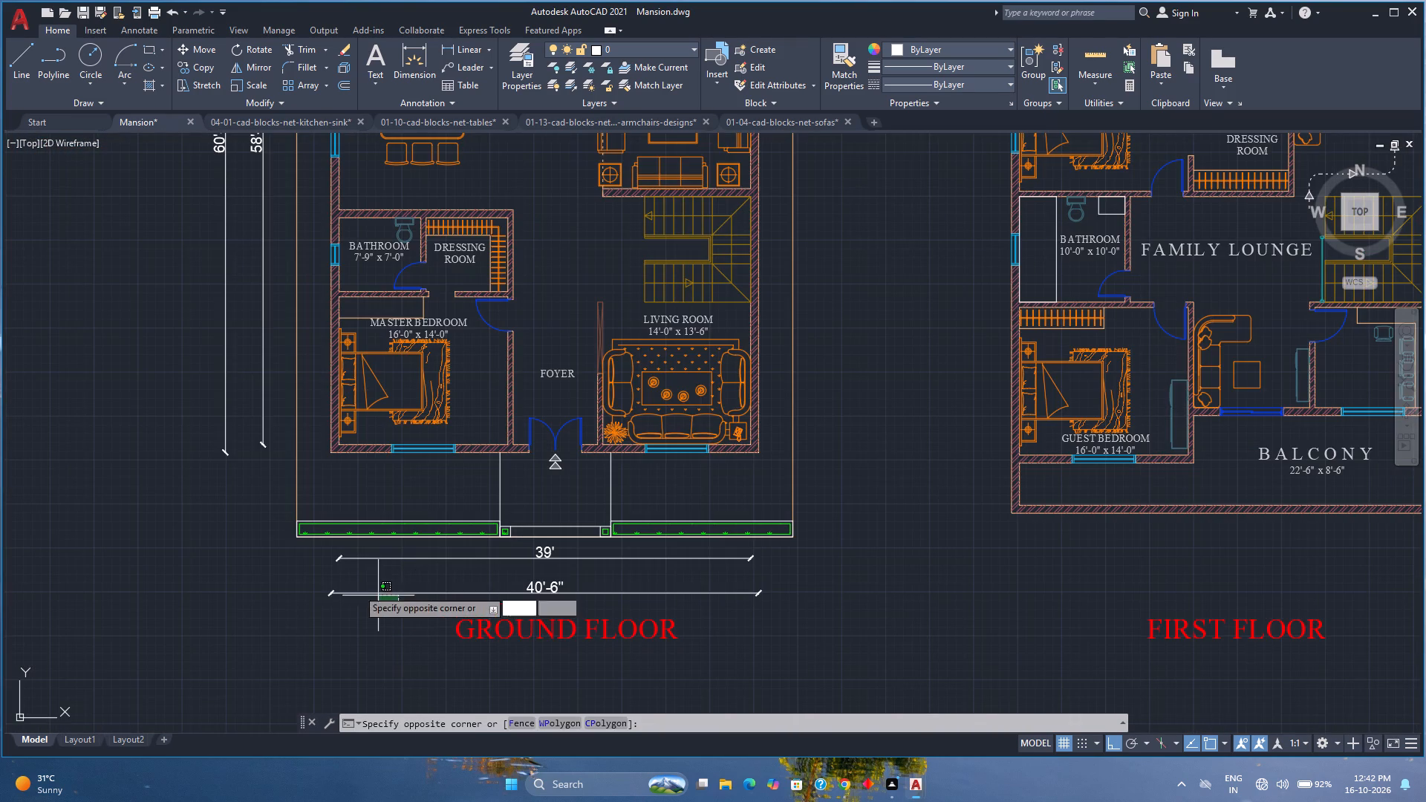
pyautogui.click(302, 555)
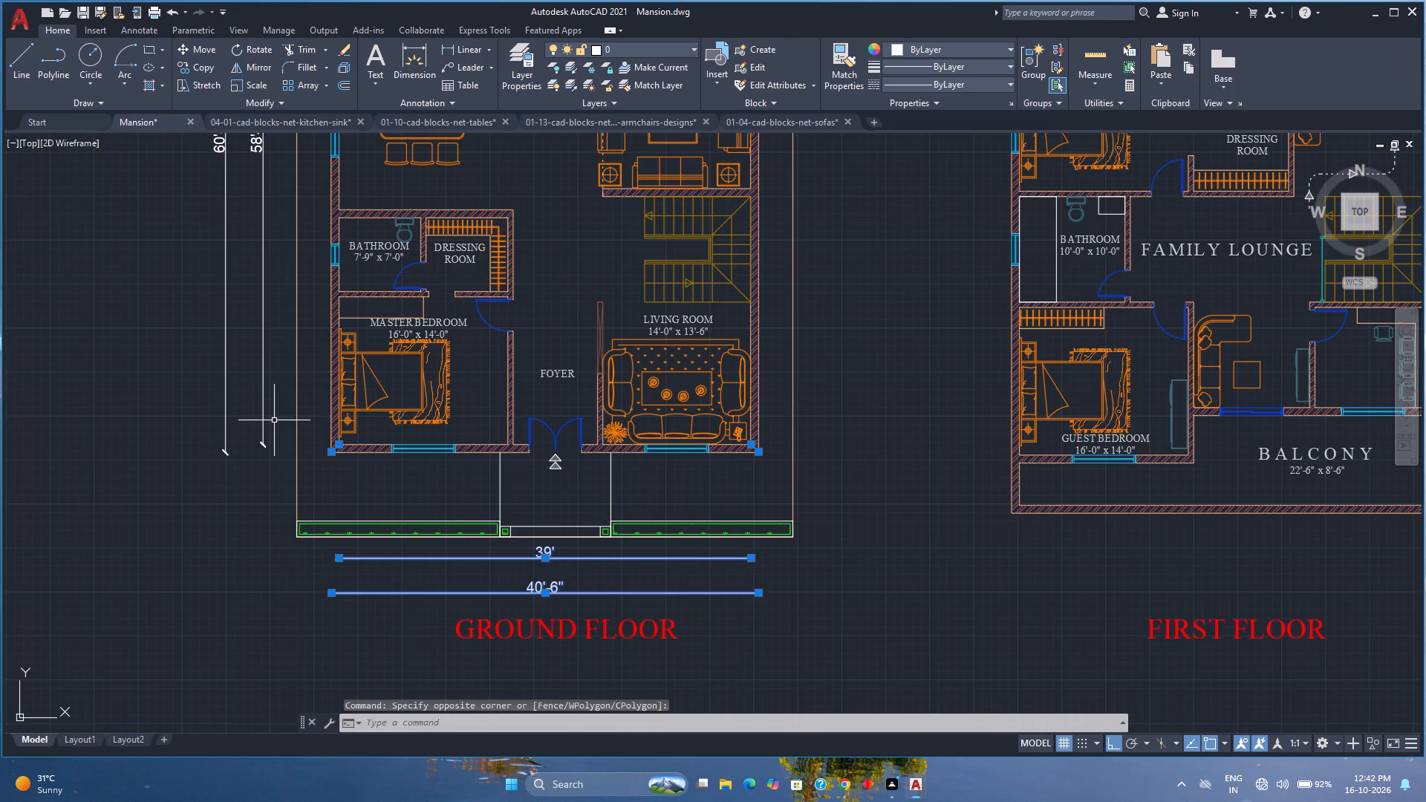
pyautogui.click(274, 420)
pyautogui.click(194, 378)
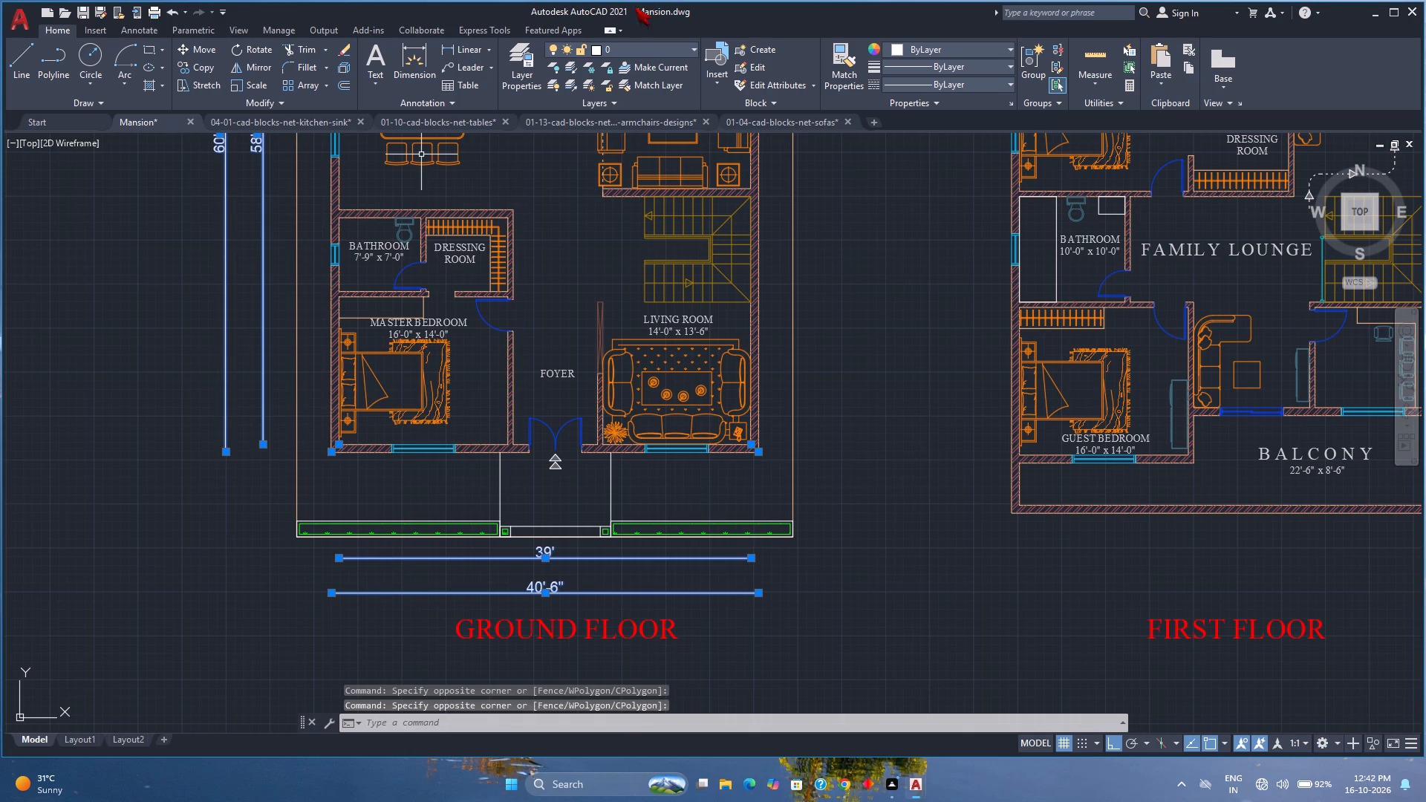
pyautogui.click(654, 45)
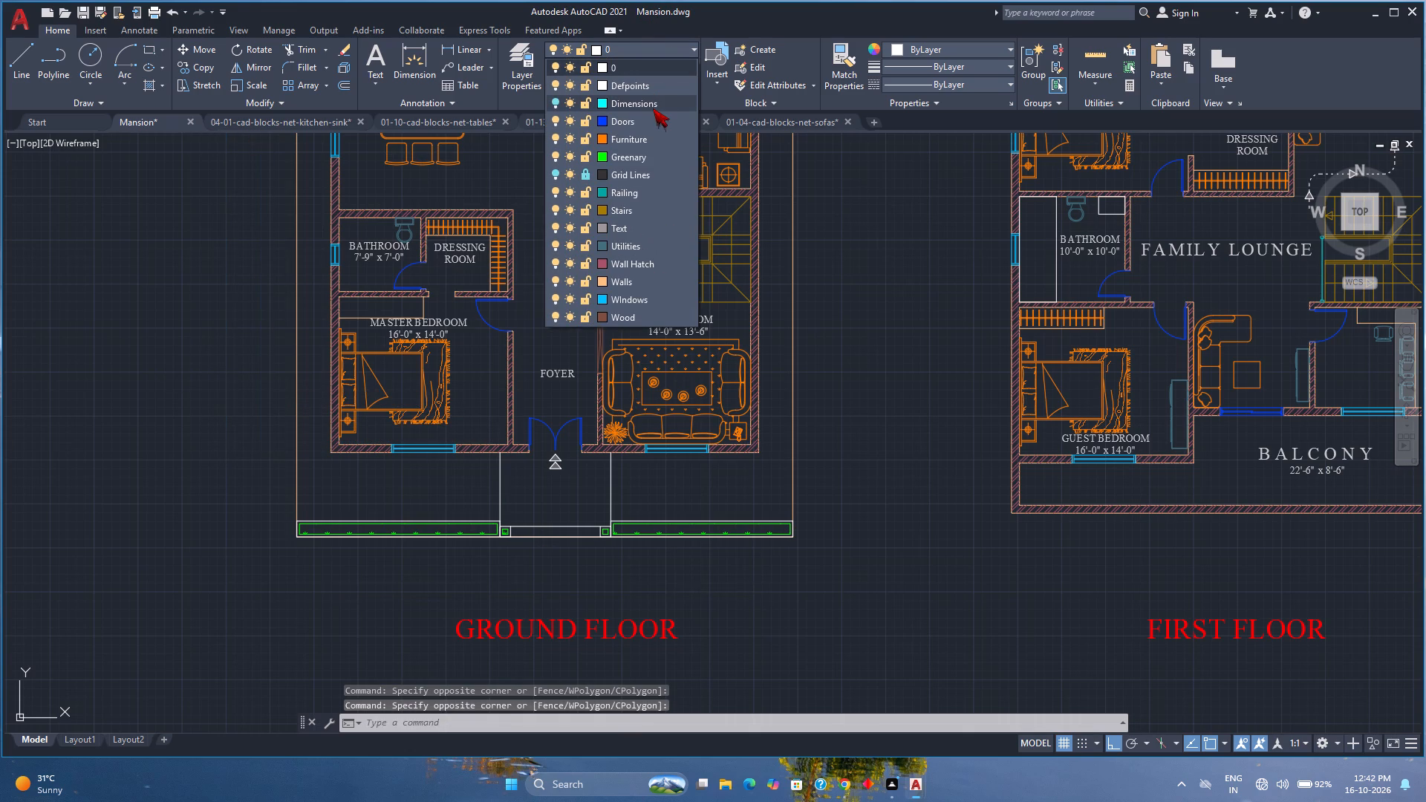
pyautogui.click(653, 108)
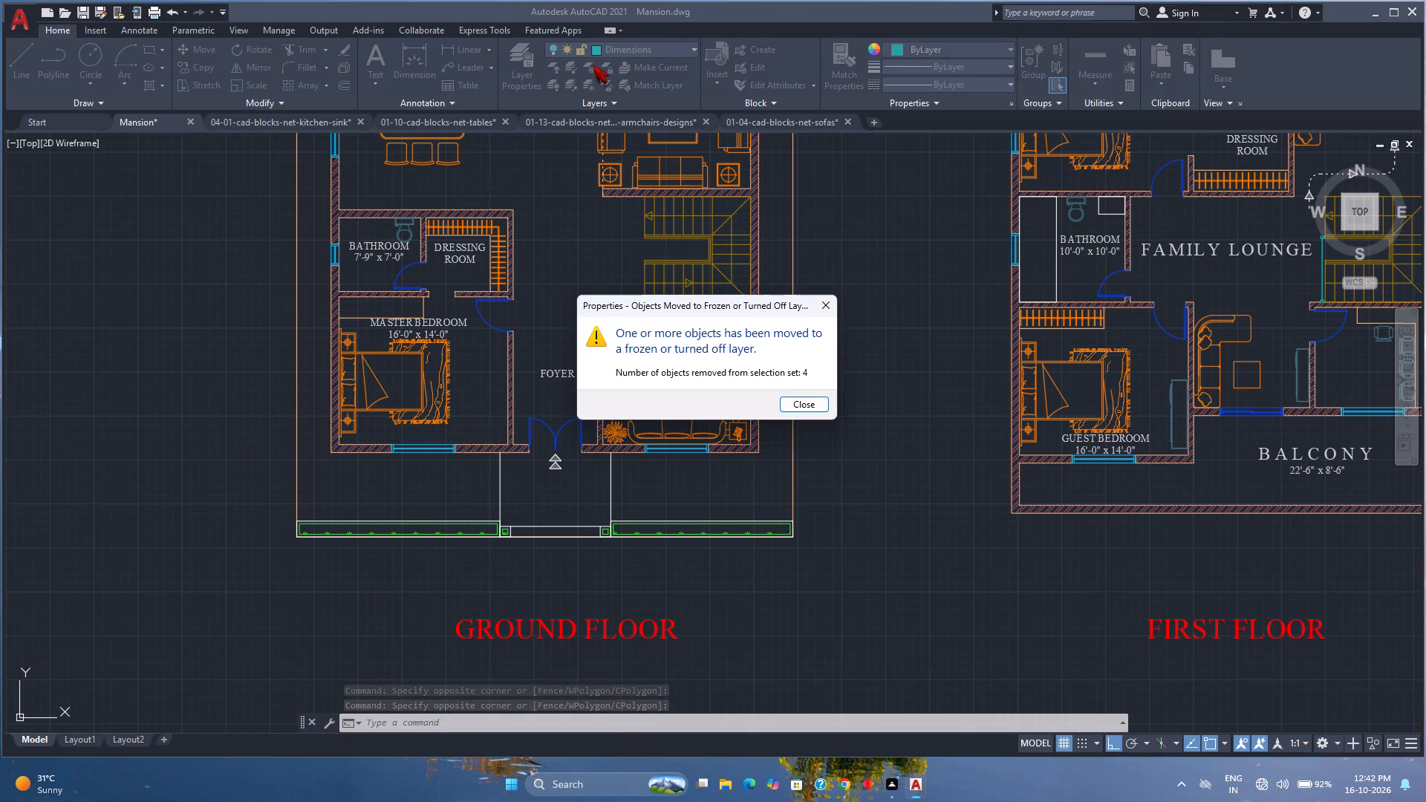
pyautogui.click(810, 406)
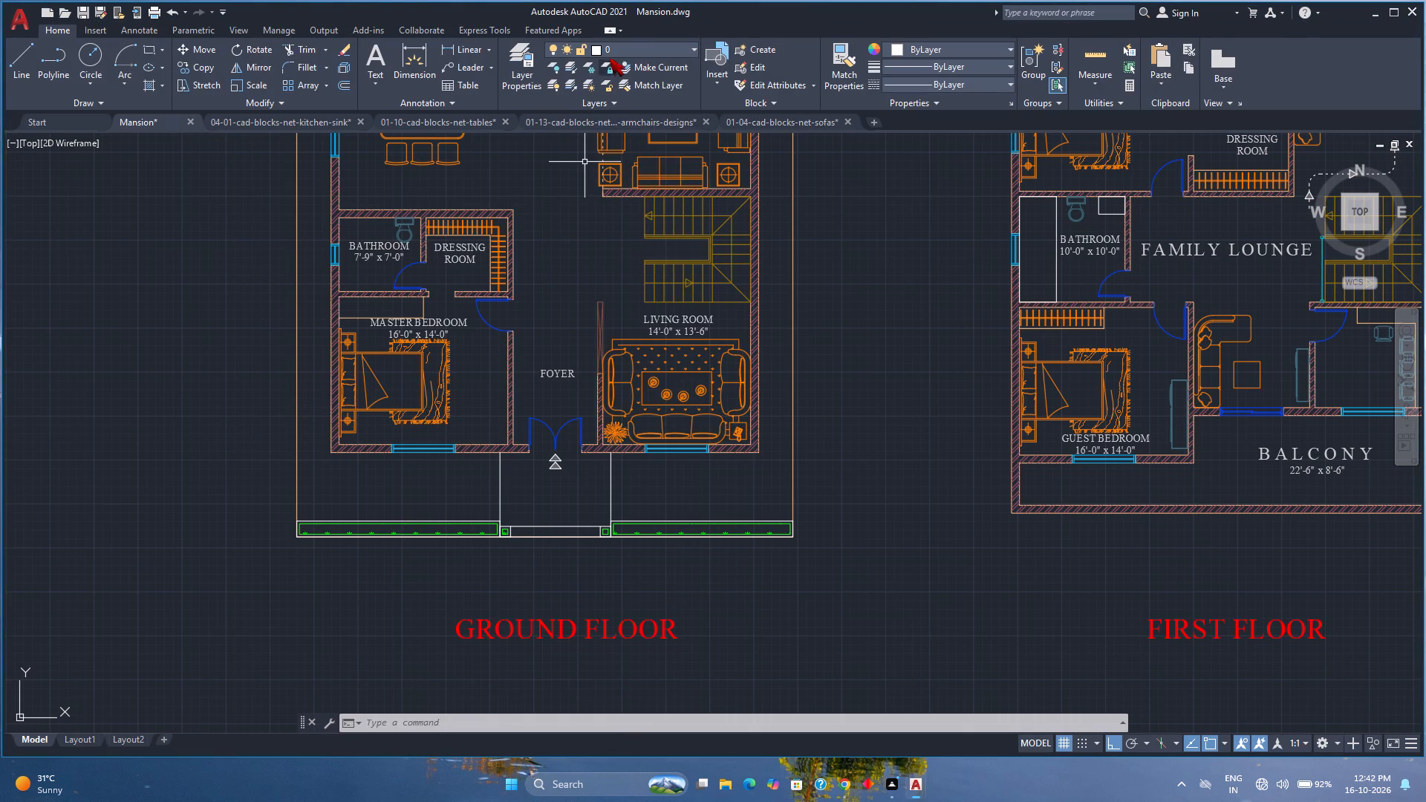
# Turn the Dimensions layer back on.
pyautogui.click(620, 51)
pyautogui.click(557, 100)
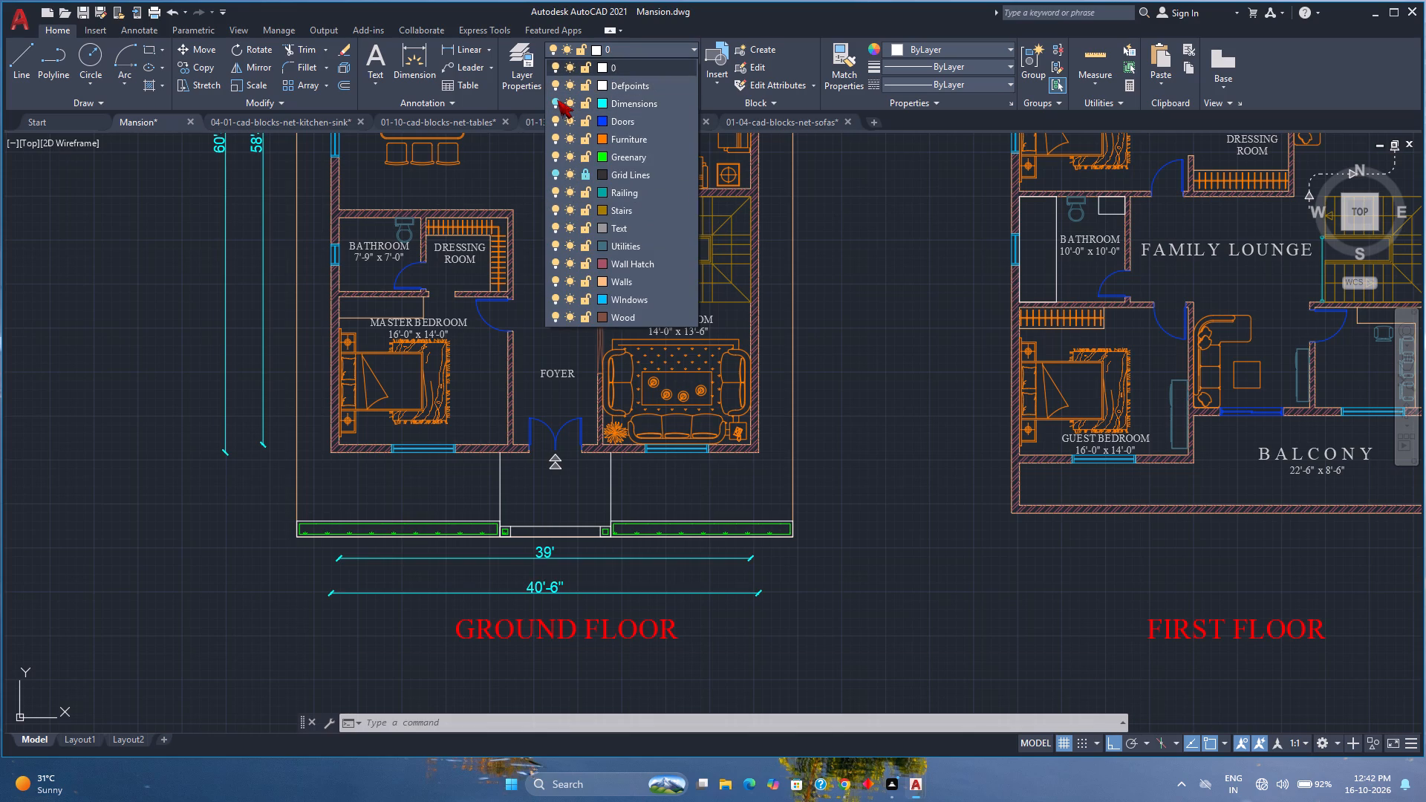
pyautogui.scroll(-2, 520, 250)
pyautogui.press('Escape')
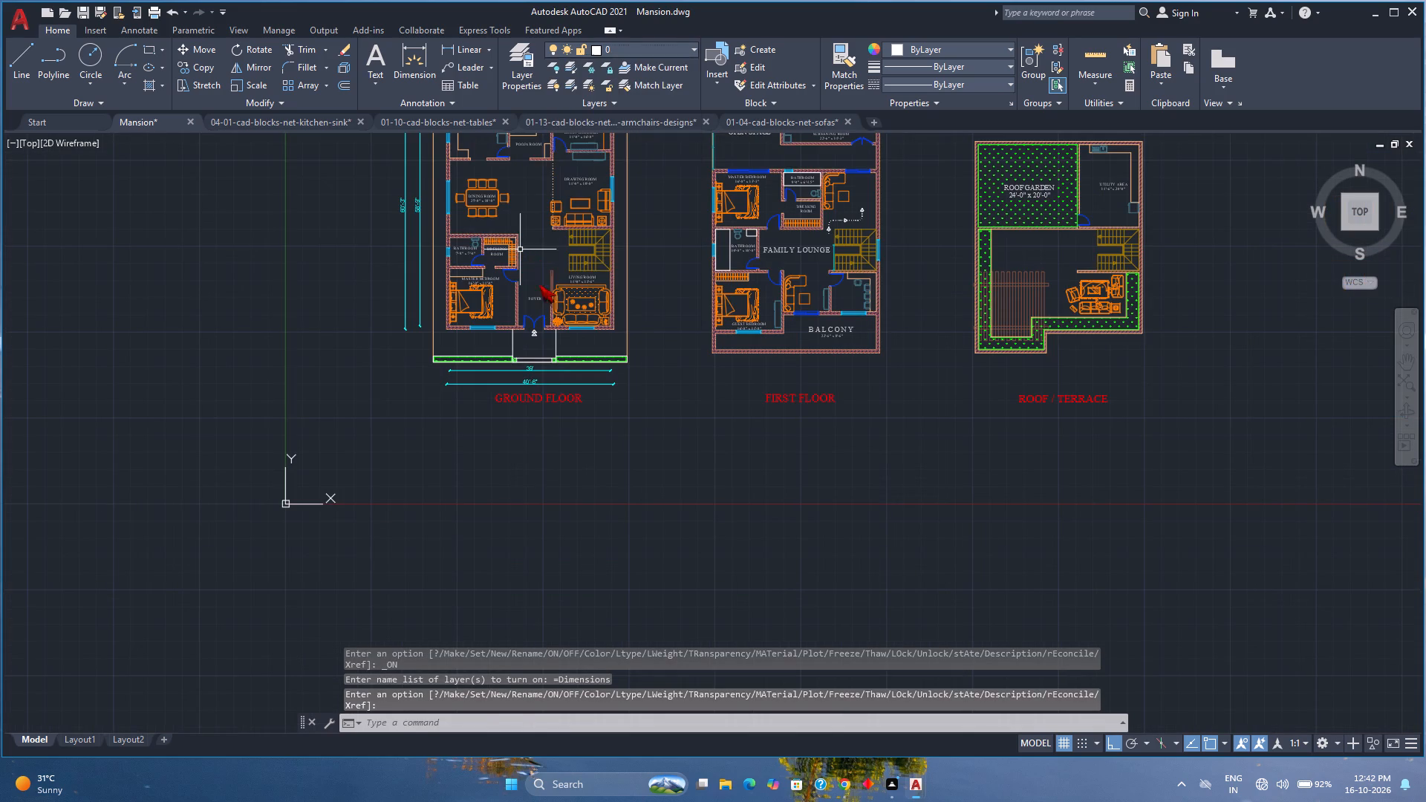
# Save the mansion drawing.
pyautogui.scroll(-1, 554, 264)
pyautogui.moveTo(554, 264); pyautogui.dragTo(510, 356, button='middle')
pyautogui.middleClick(509, 356)
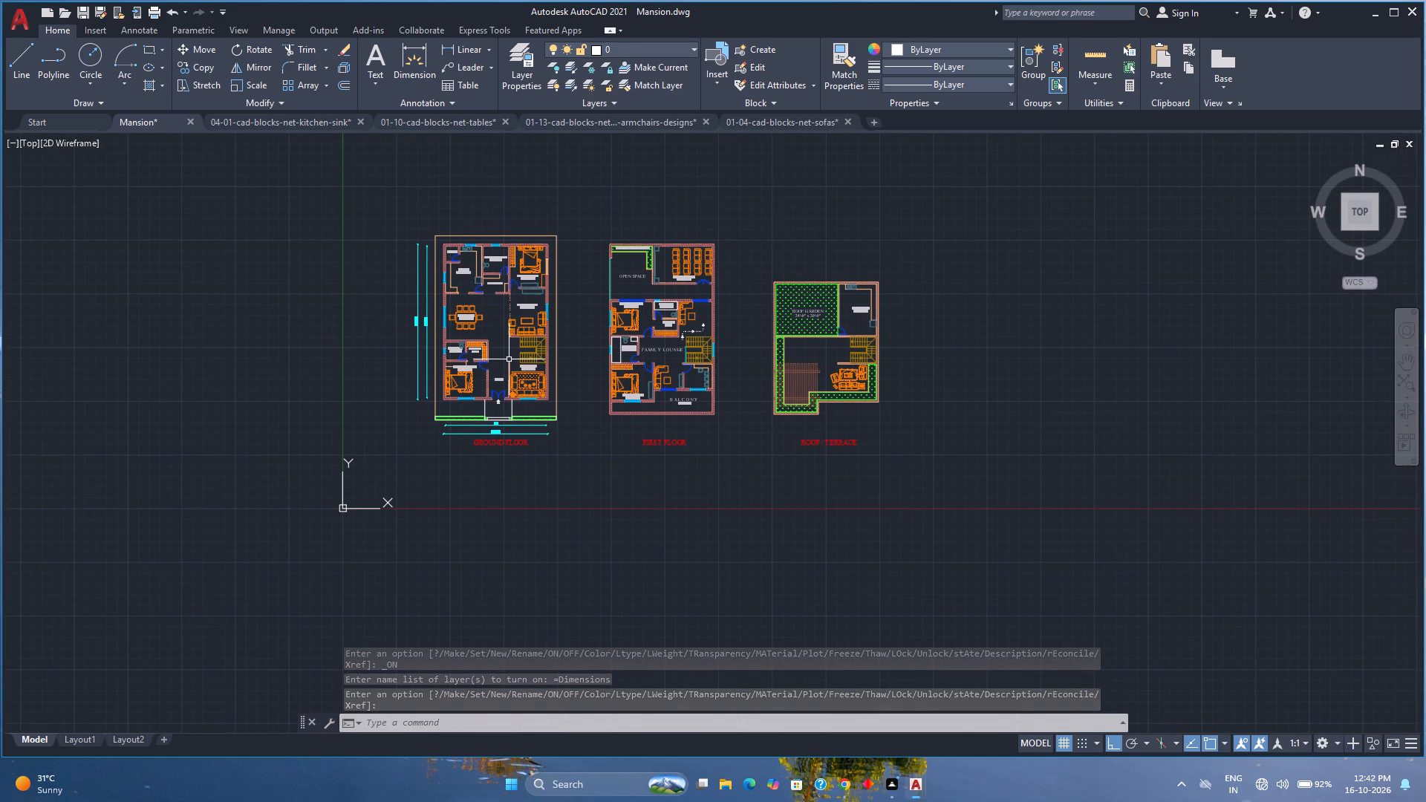
pyautogui.hotkey('ctrl', 's')
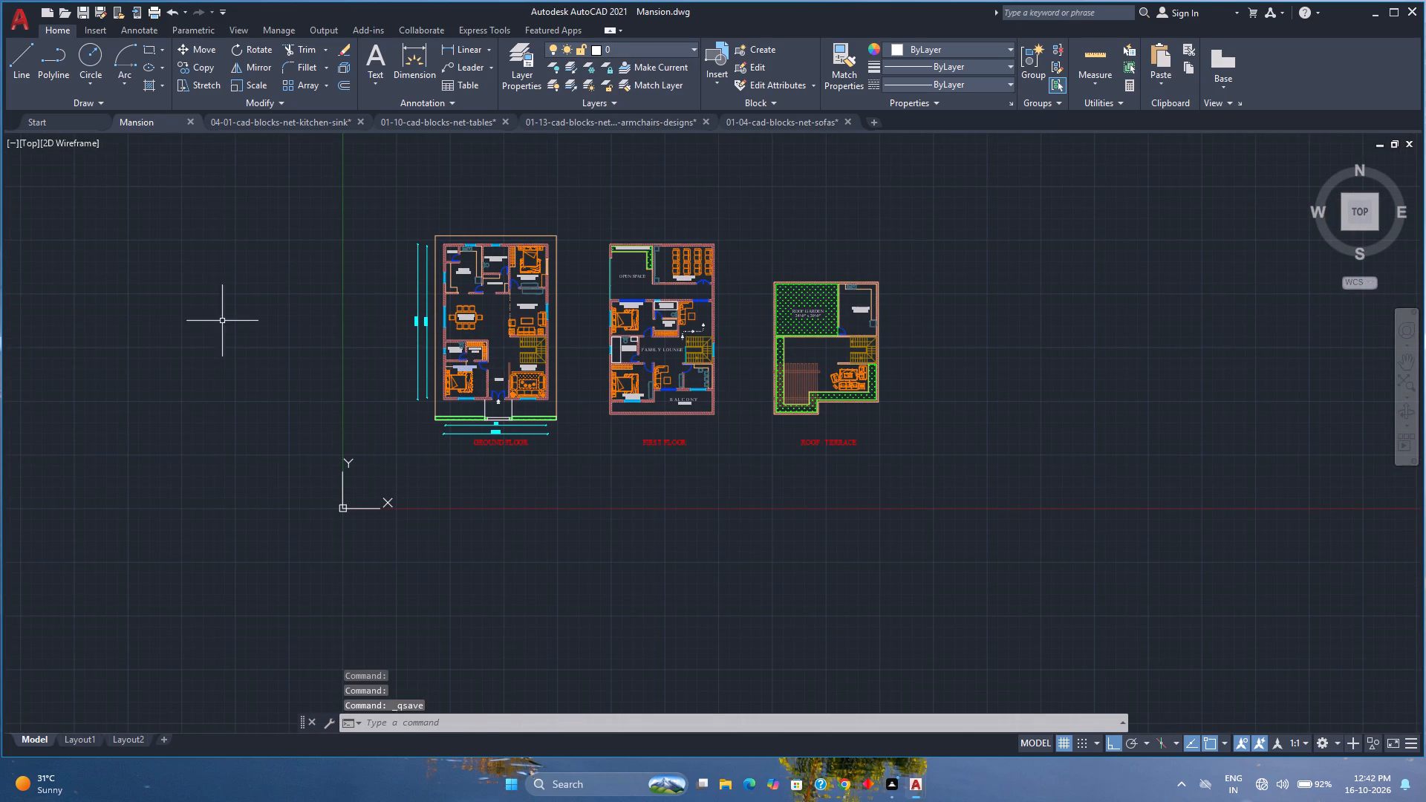
# Draw a rectangular frame about 198' by 99' around all three floor plans and their titles.
pyautogui.moveTo(584, 429); pyautogui.dragTo(466, 467, button='middle')
pyautogui.scroll(2, 459, 443)
pyautogui.moveTo(459, 443); pyautogui.dragTo(465, 525, button='middle')
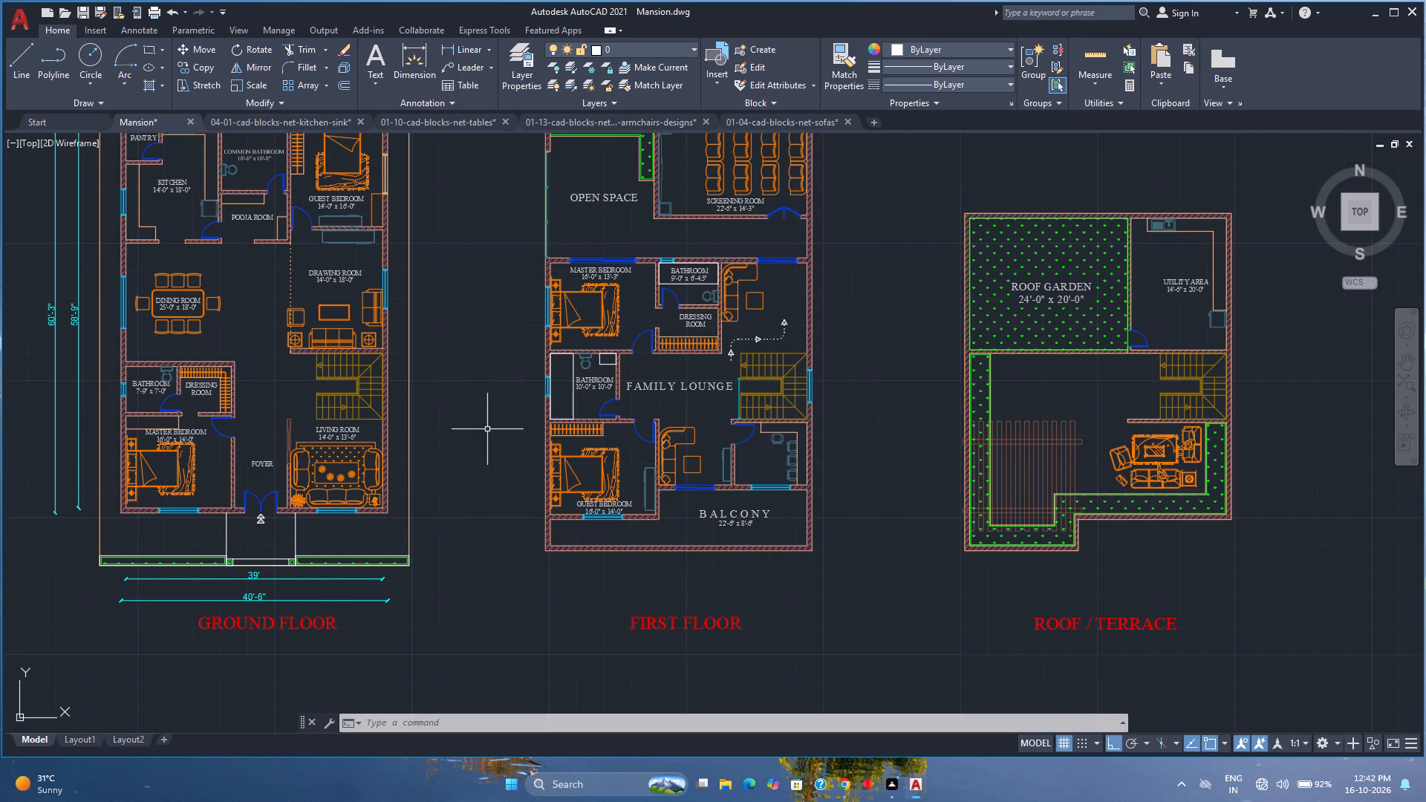
pyautogui.scroll(-1, 492, 417)
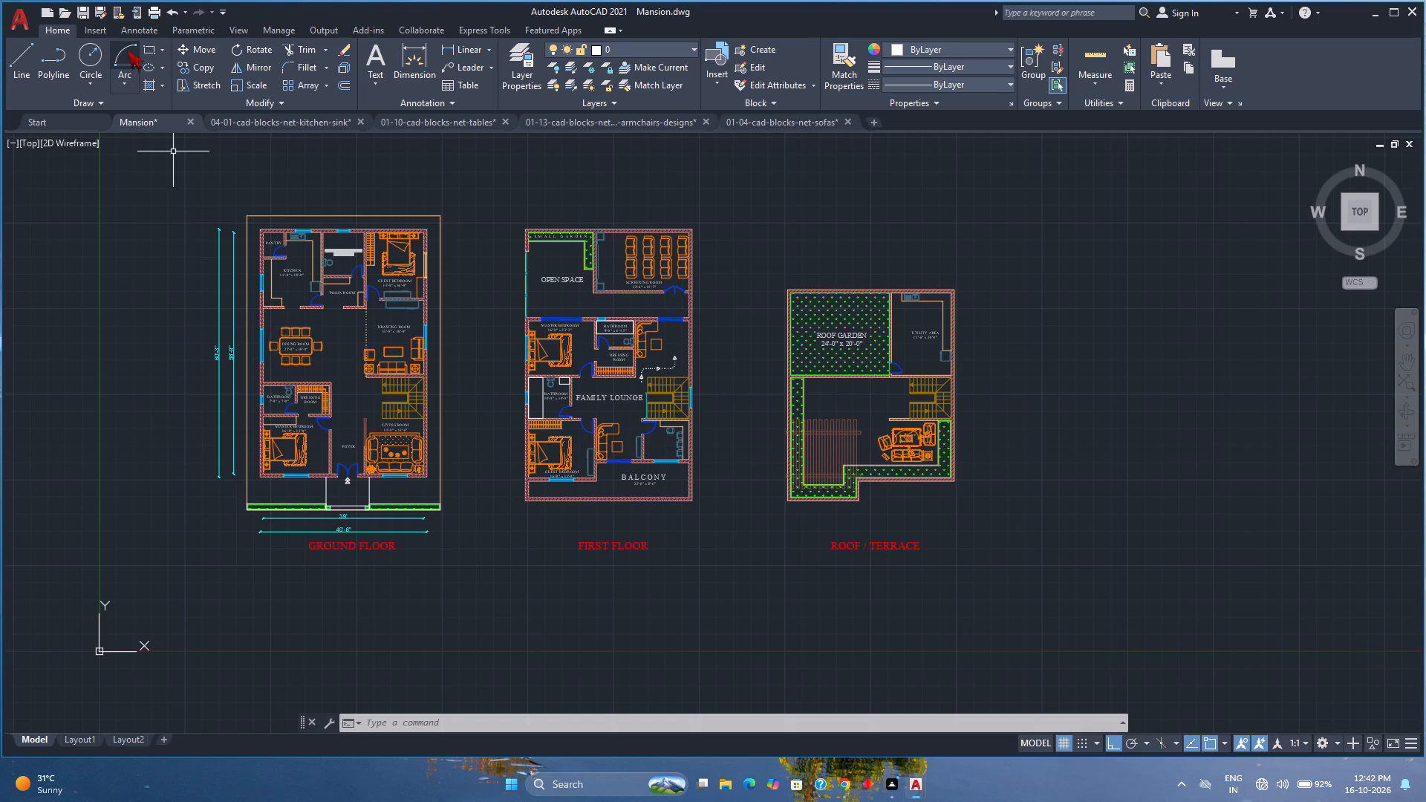
pyautogui.click(143, 46)
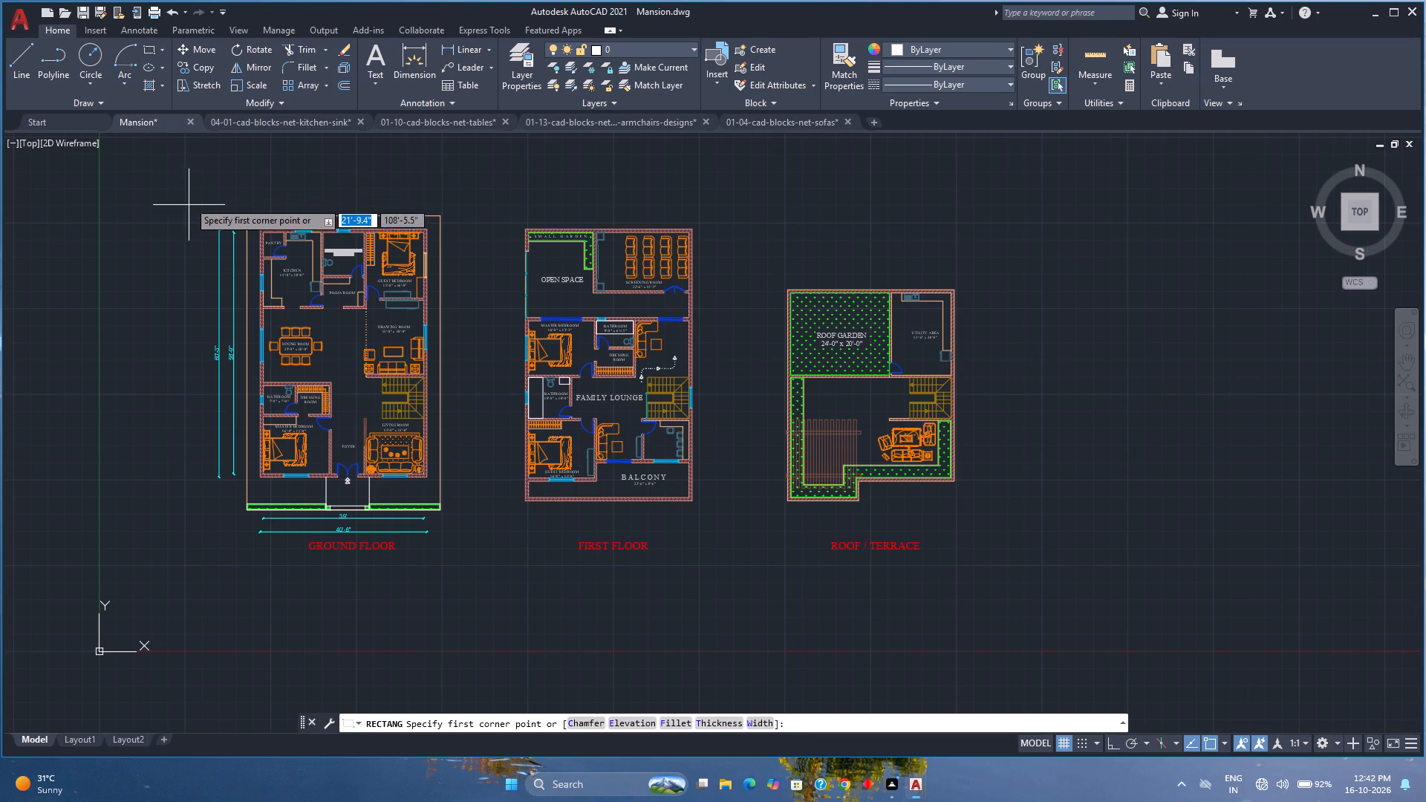
pyautogui.click(184, 180)
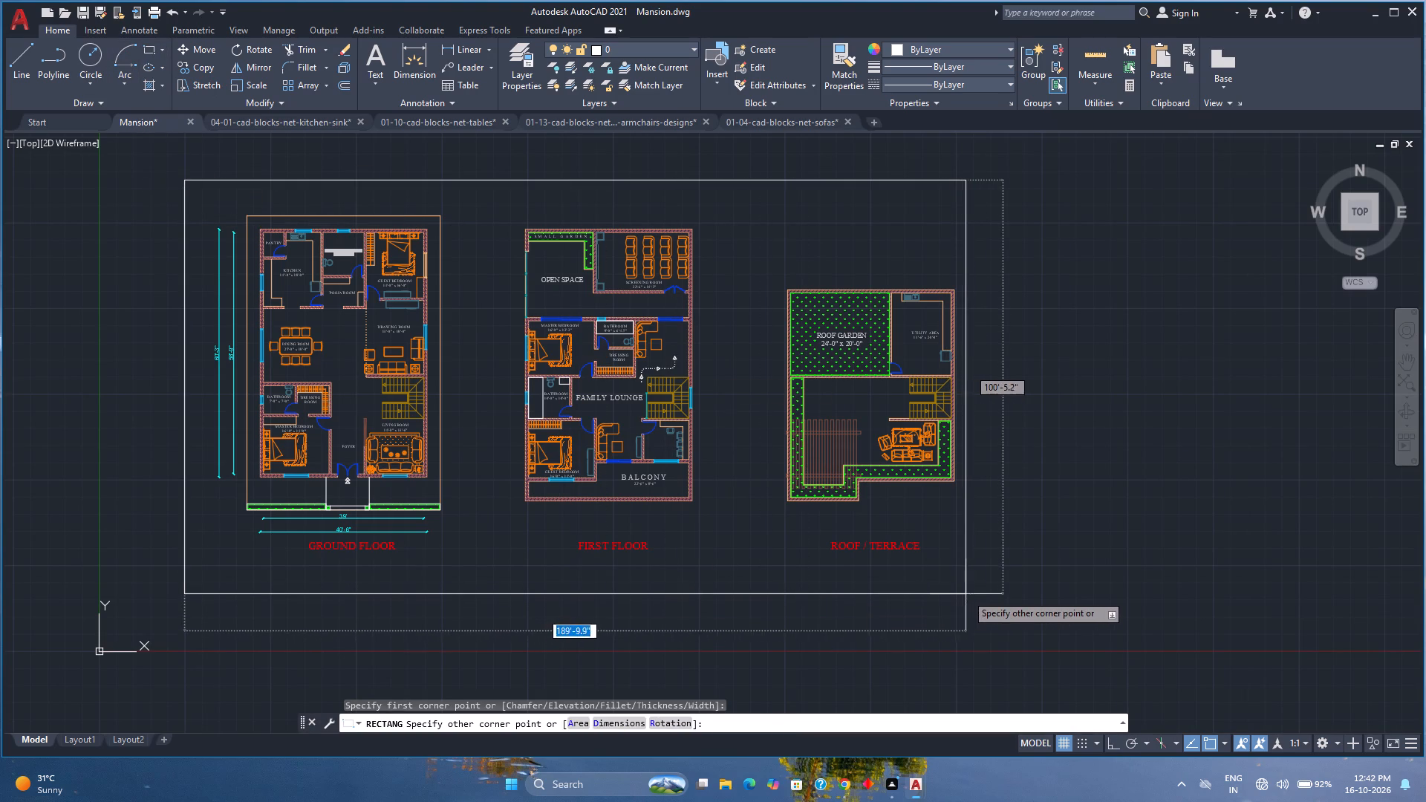
pyautogui.scroll(-1, 996, 593)
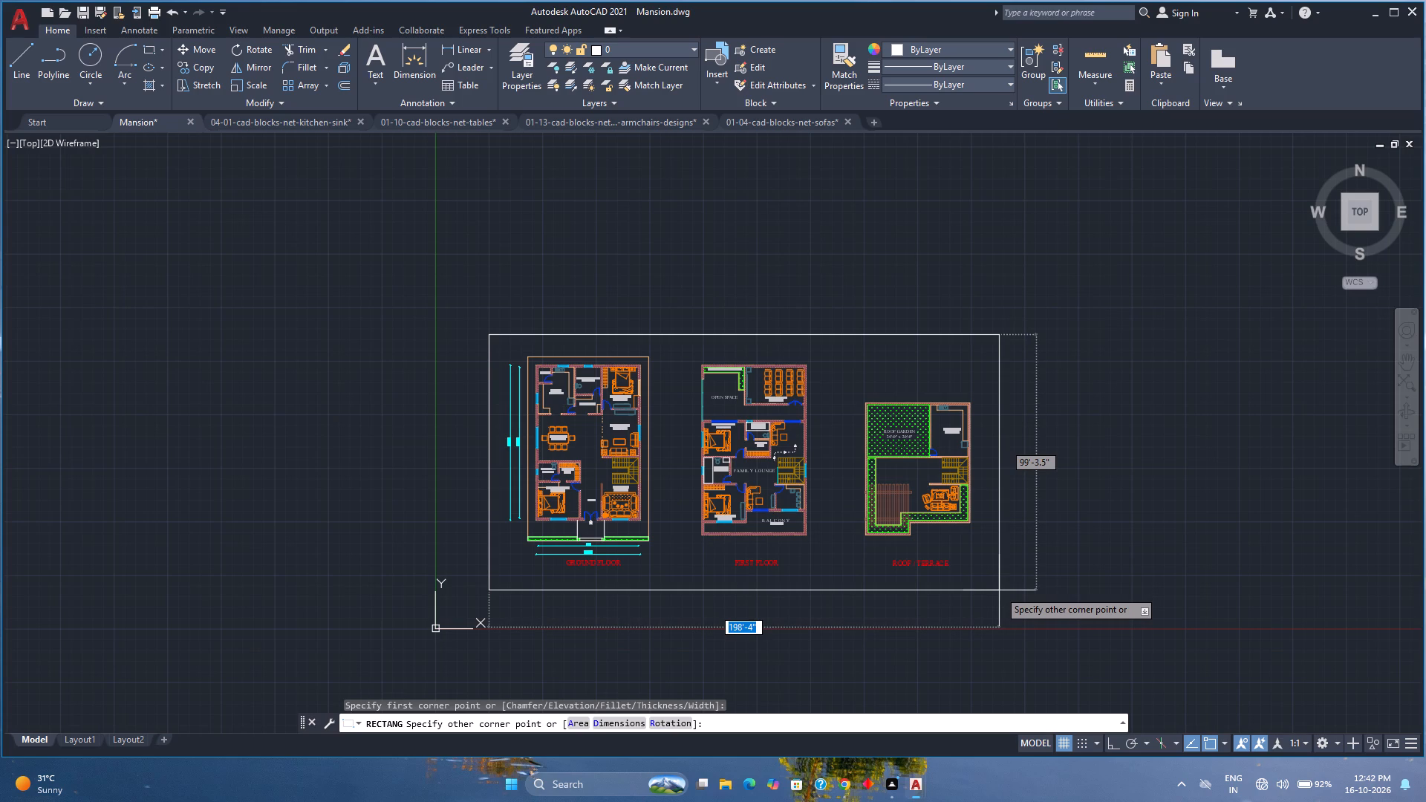
pyautogui.click(999, 590)
pyautogui.moveTo(1034, 589); pyautogui.dragTo(960, 592, button='middle')
pyautogui.moveTo(953, 592); pyautogui.dragTo(885, 588, button='middle')
pyautogui.scroll(1, 821, 597)
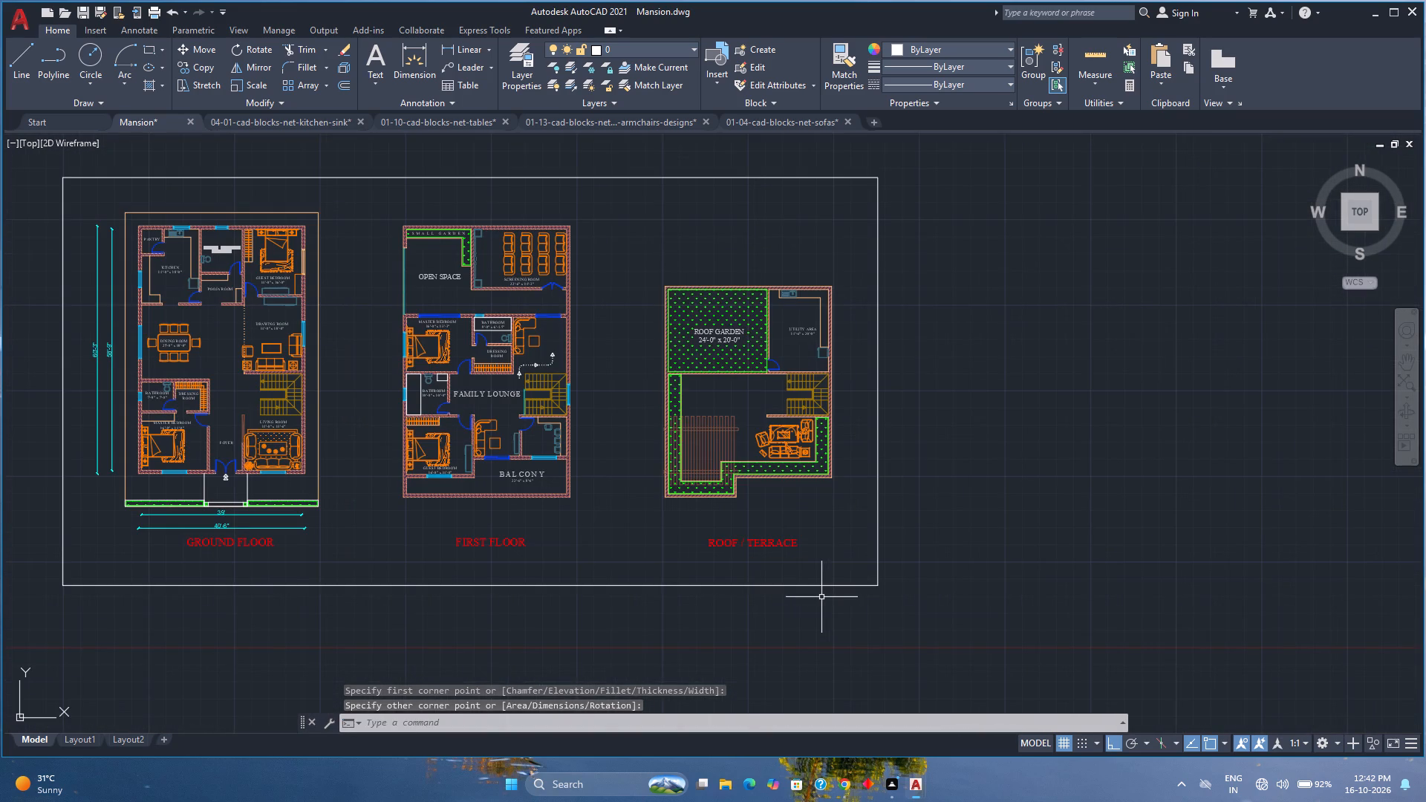
pyautogui.moveTo(821, 597); pyautogui.dragTo(889, 625, button='middle')
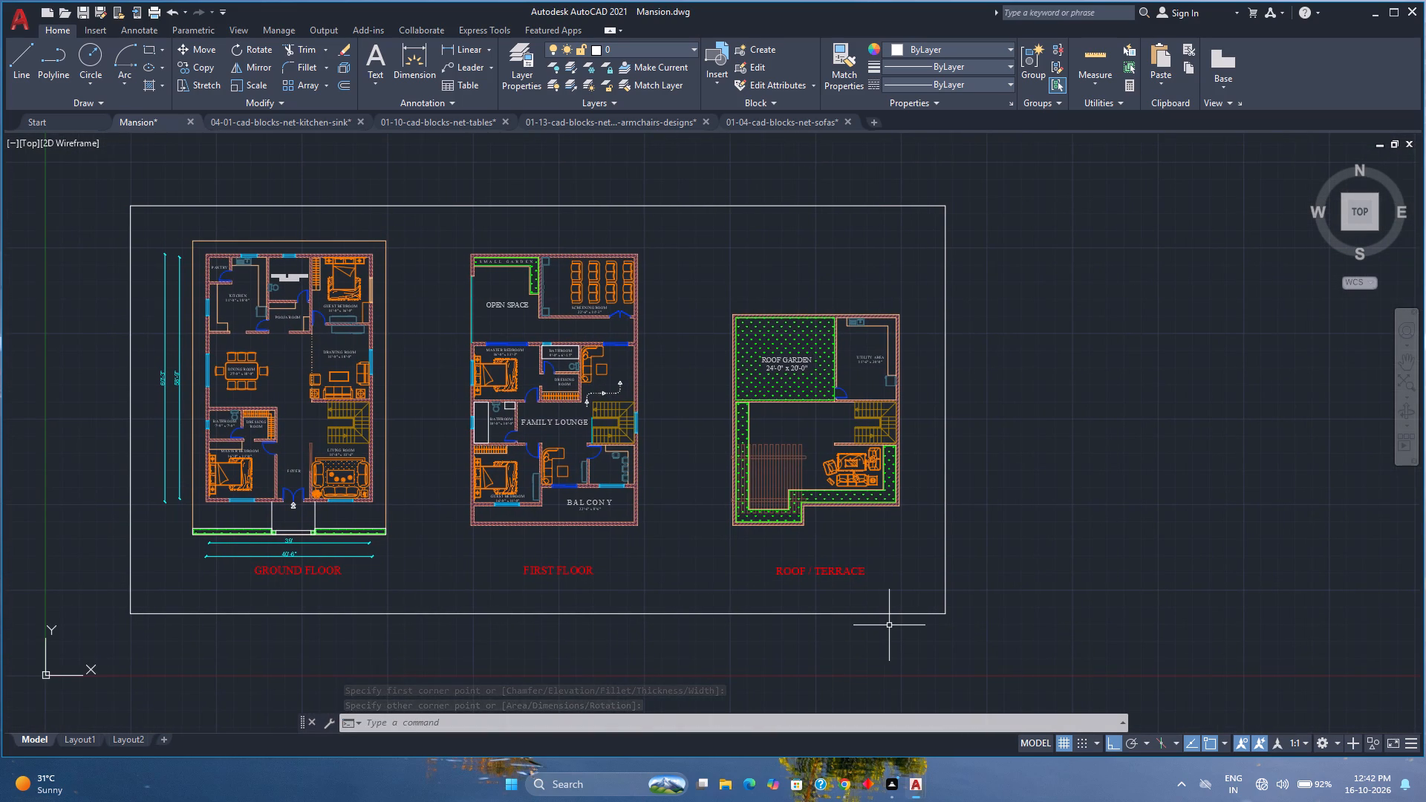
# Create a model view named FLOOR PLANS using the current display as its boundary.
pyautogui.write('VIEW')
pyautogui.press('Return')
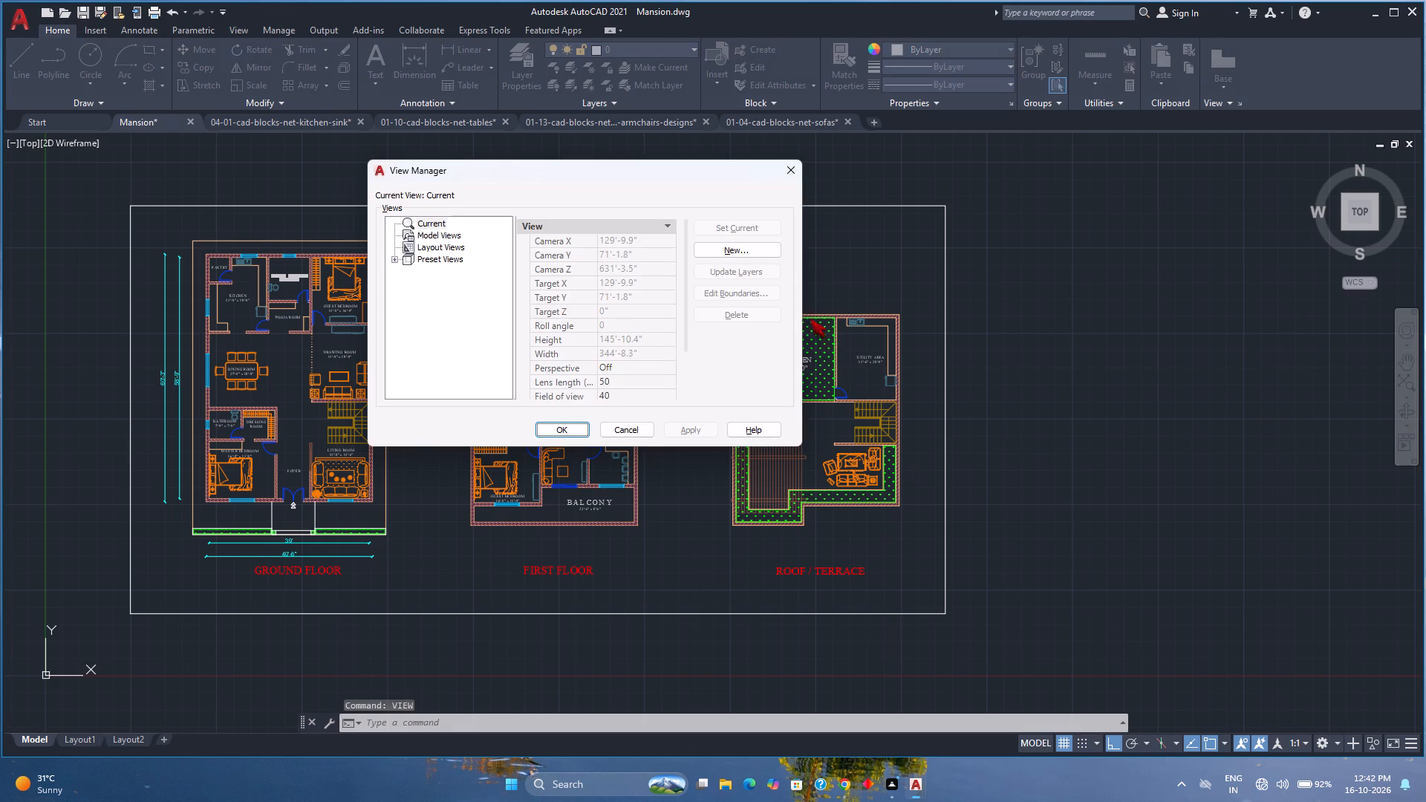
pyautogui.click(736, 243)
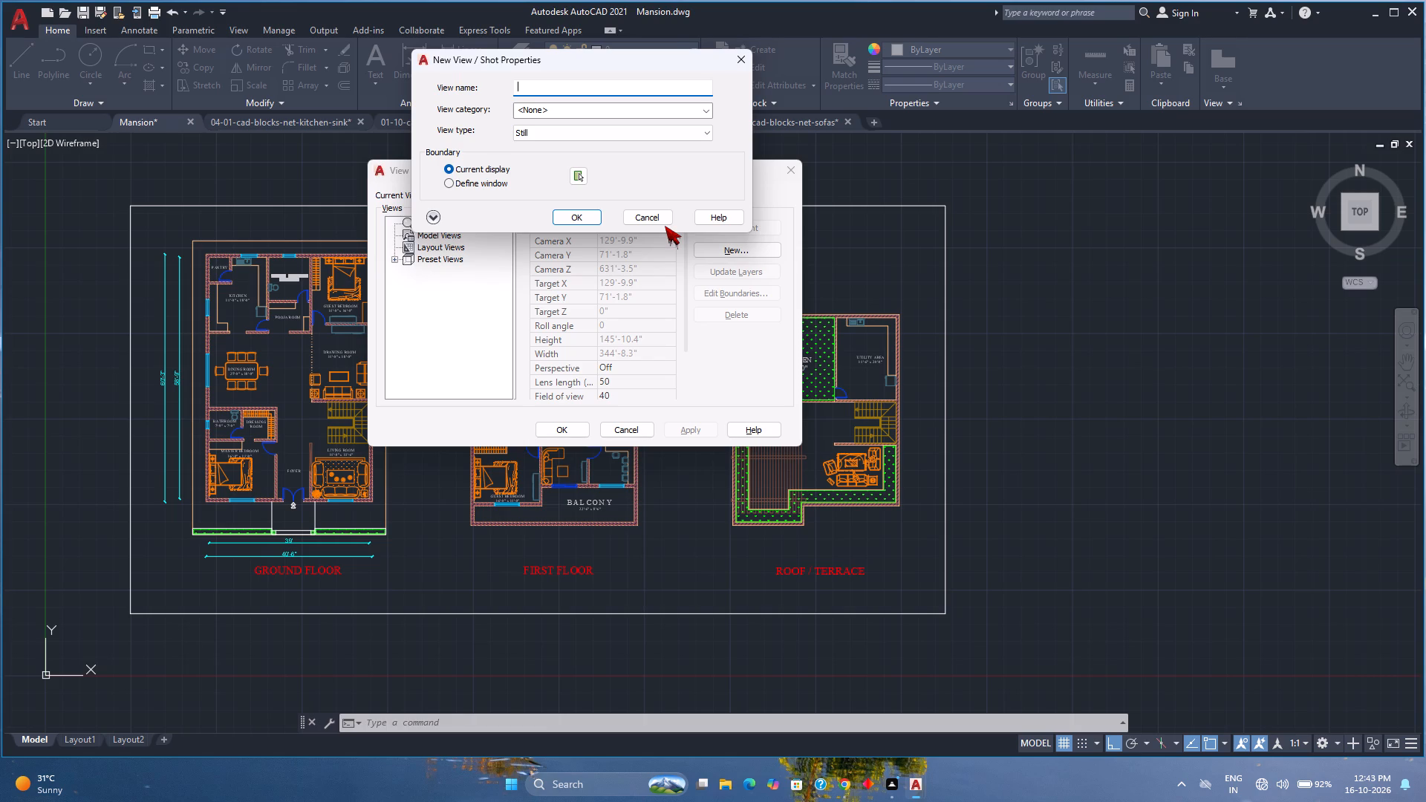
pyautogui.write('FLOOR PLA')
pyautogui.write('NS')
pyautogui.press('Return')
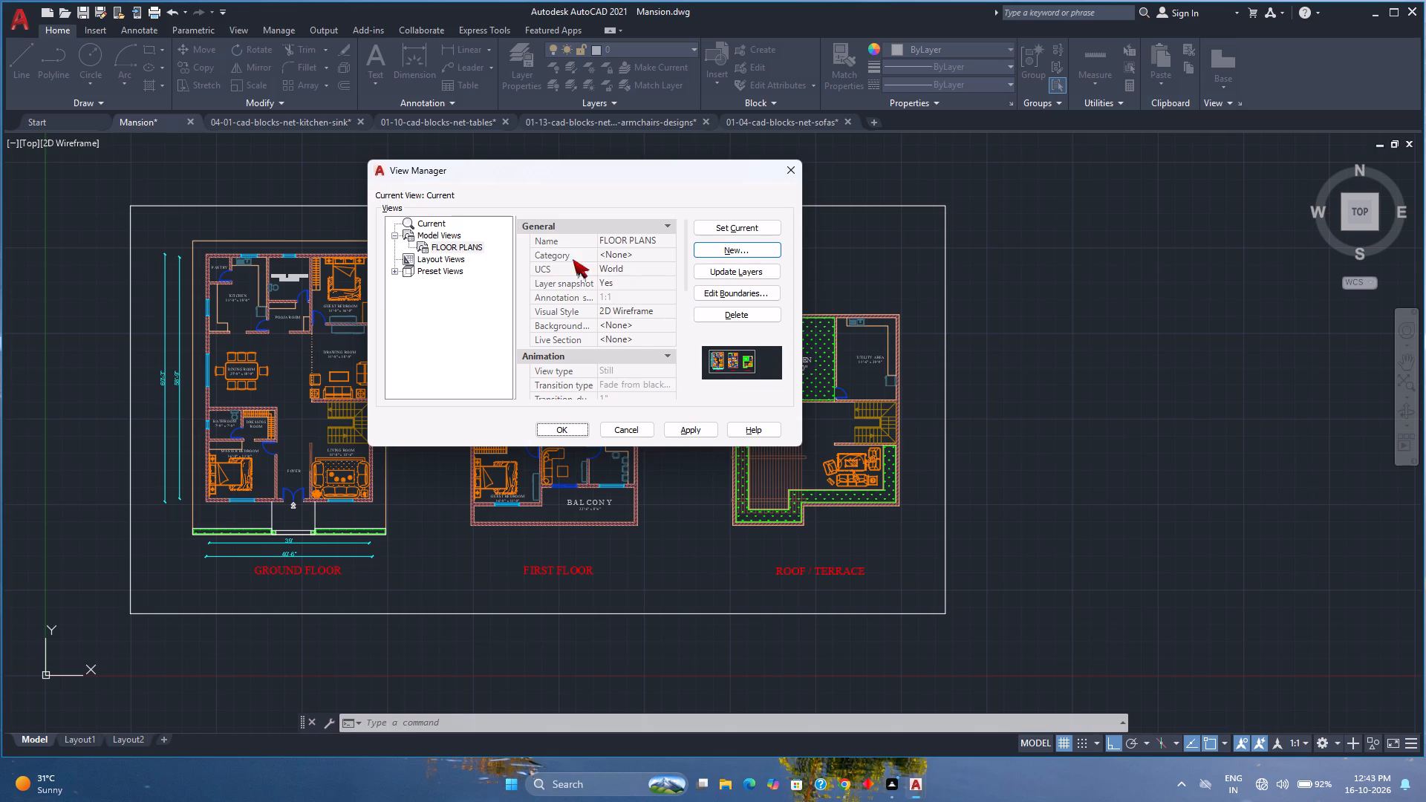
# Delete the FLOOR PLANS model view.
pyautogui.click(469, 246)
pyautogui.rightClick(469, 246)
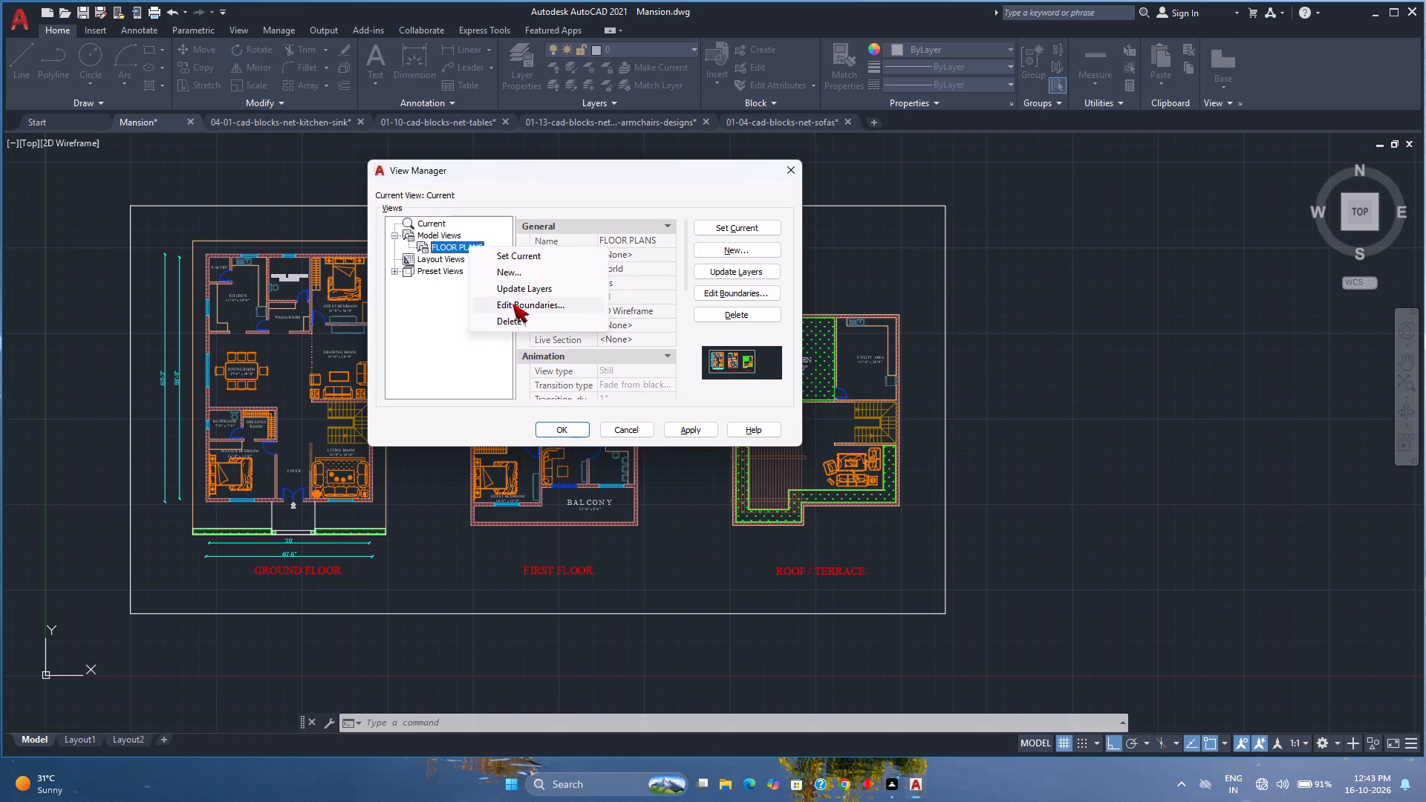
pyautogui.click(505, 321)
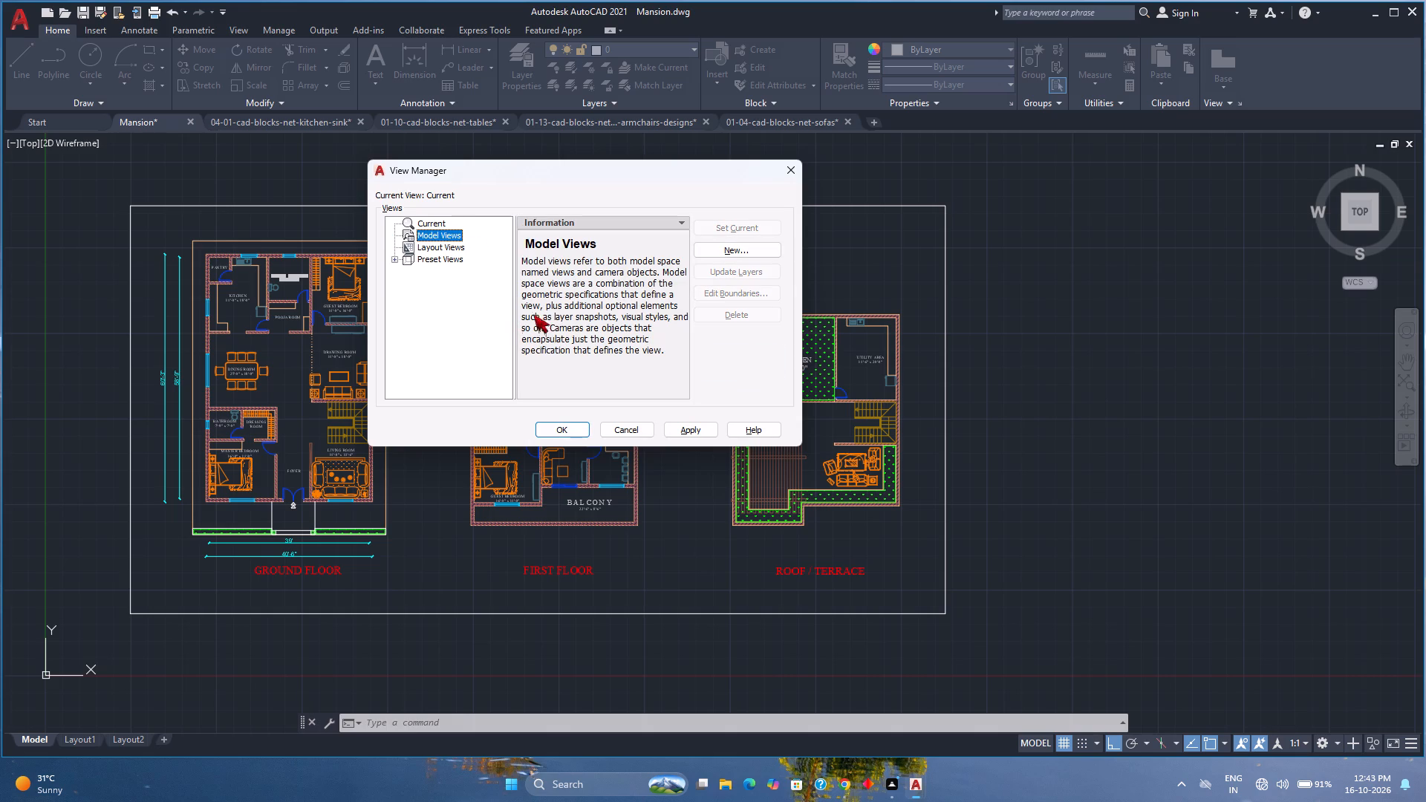
# Create a model view named FLOOR PLANS with a window boundary matching the rectangular frame around all three plans.
pyautogui.click(735, 253)
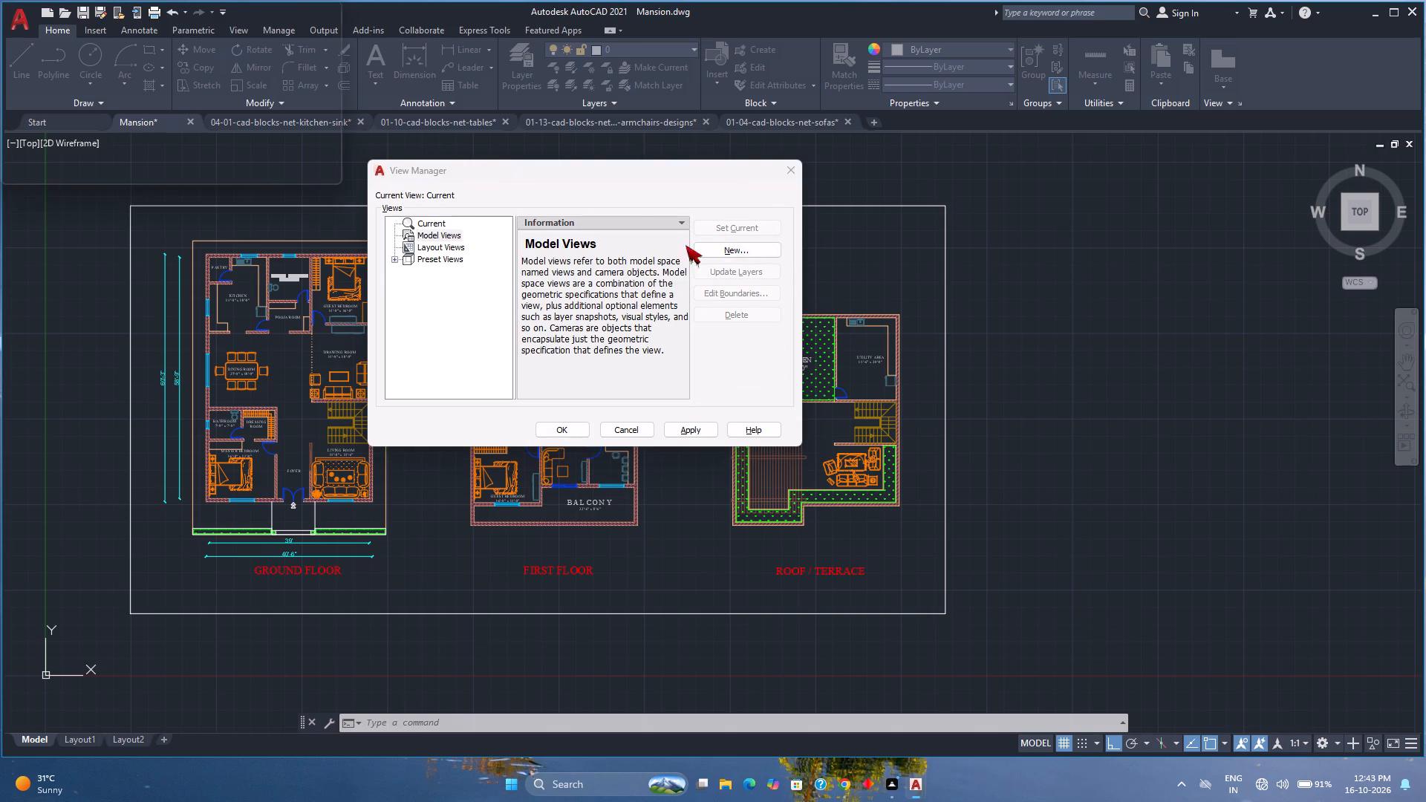
pyautogui.click(478, 183)
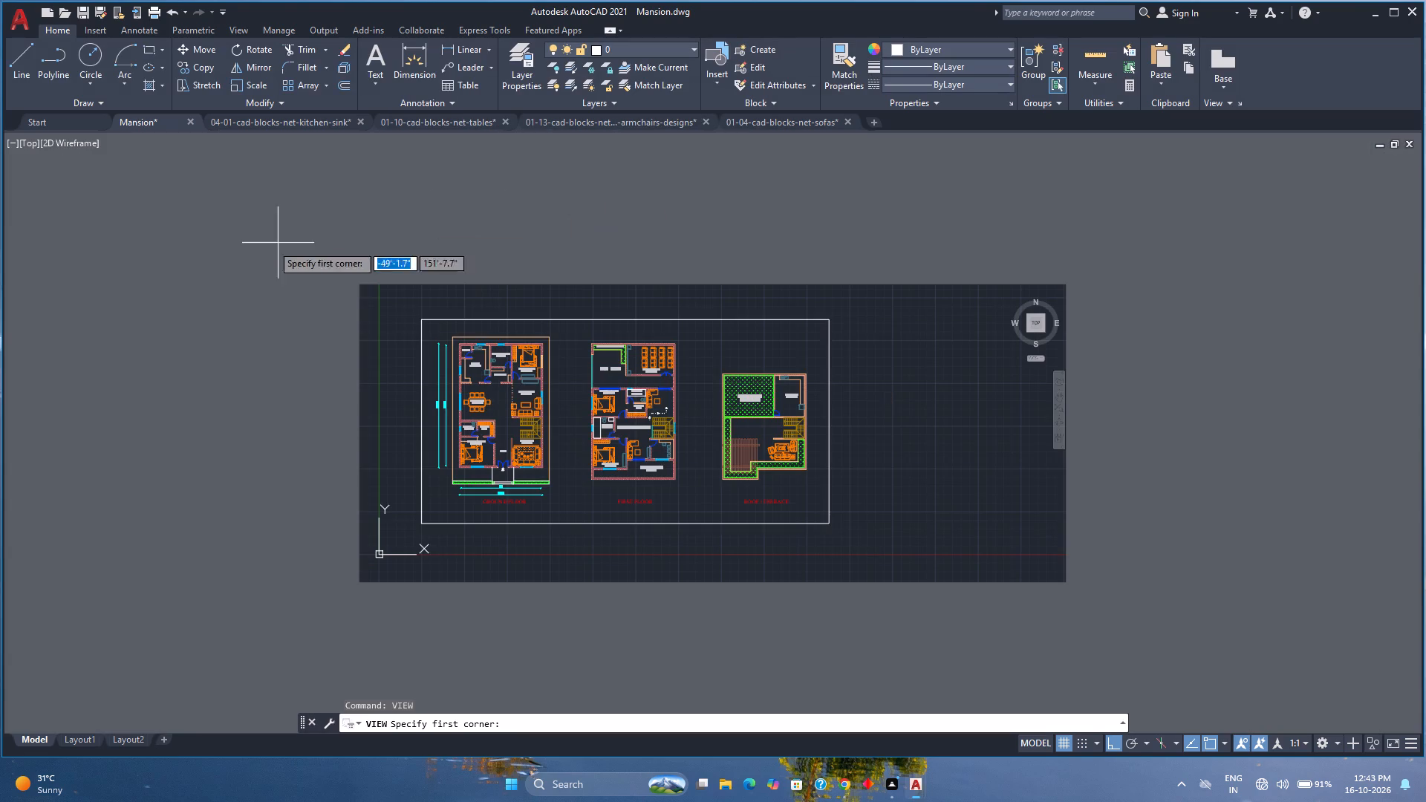
pyautogui.click(425, 316)
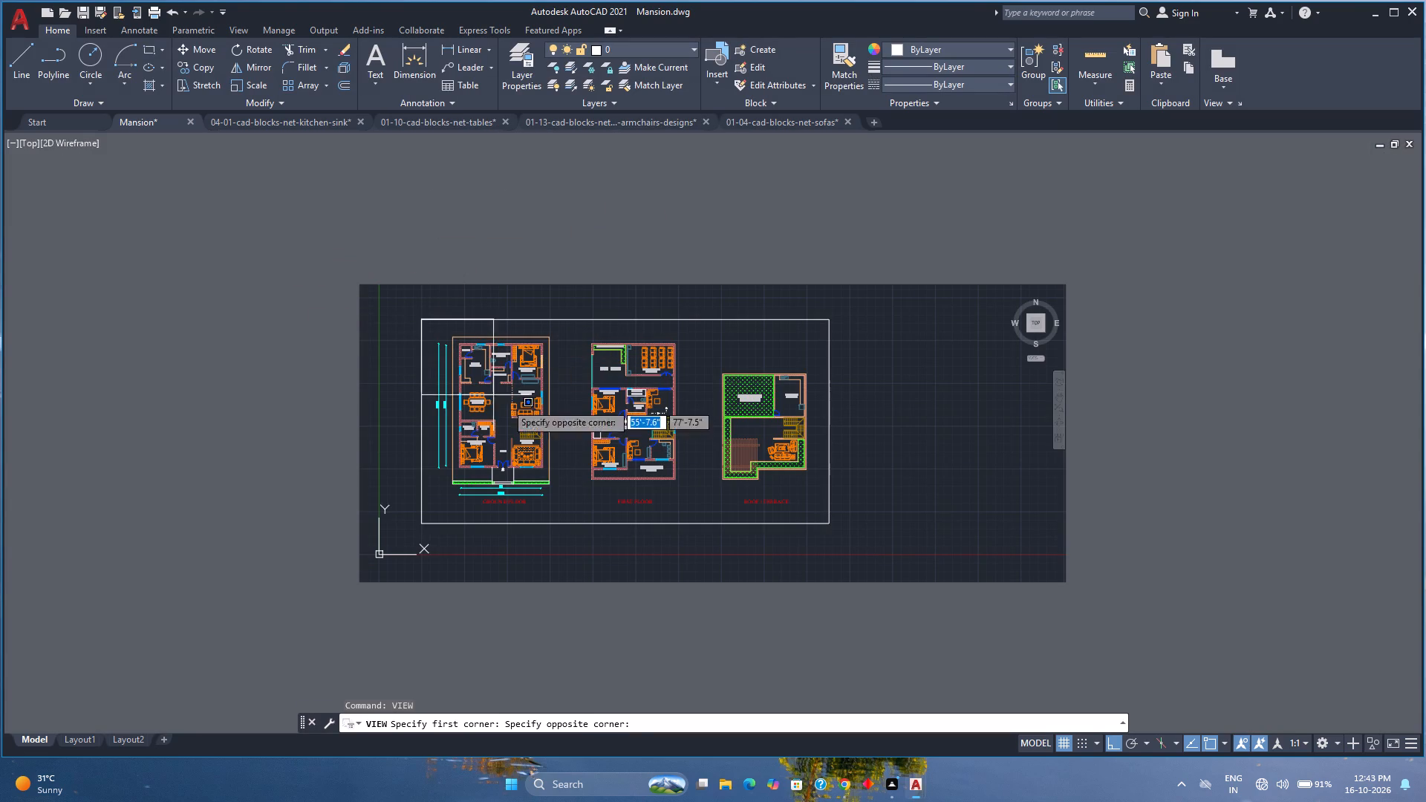
pyautogui.click(828, 525)
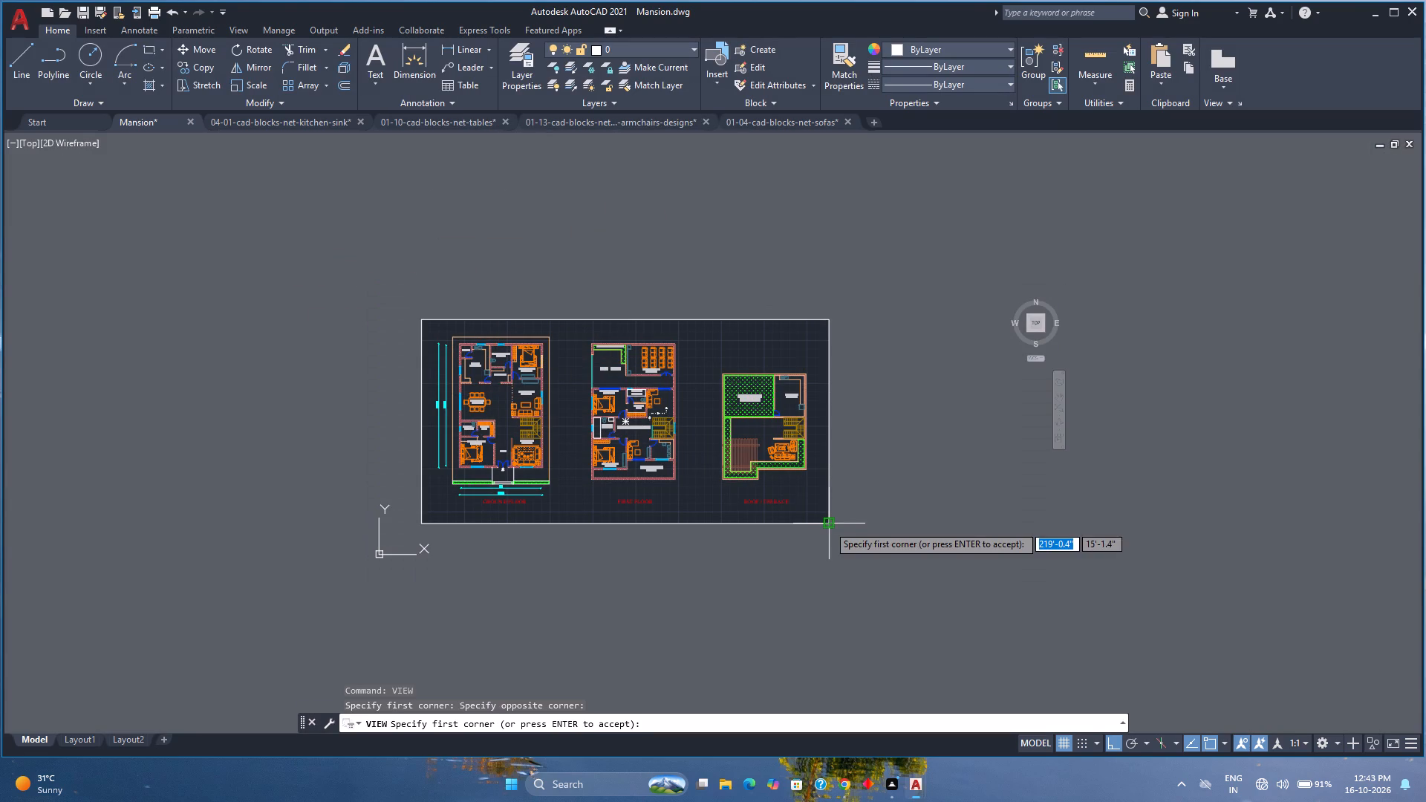
pyautogui.press('Return')
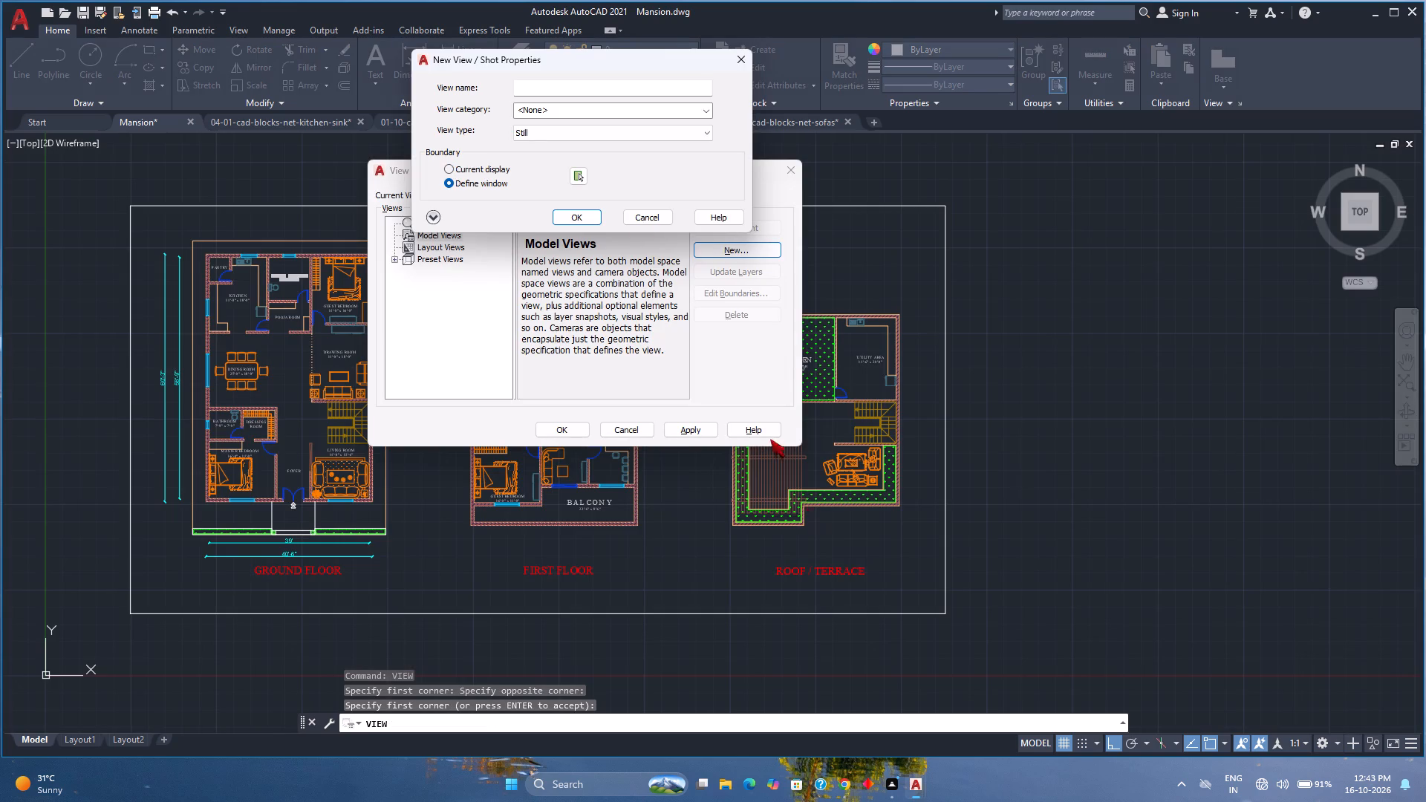
pyautogui.click(571, 94)
pyautogui.write('FLOOR')
pyautogui.press('space')
pyautogui.write('PLANS')
pyautogui.press('Return')
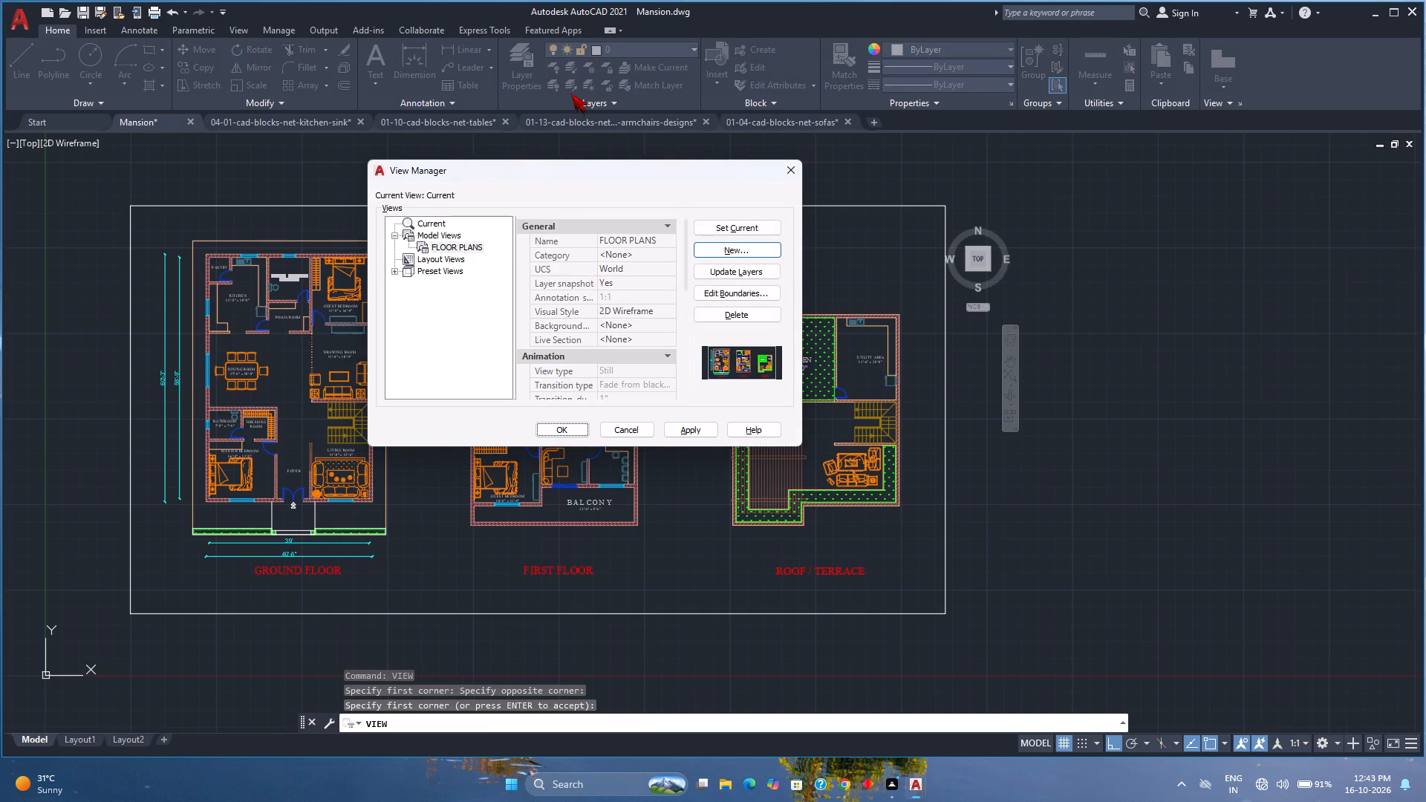
pyautogui.click(577, 425)
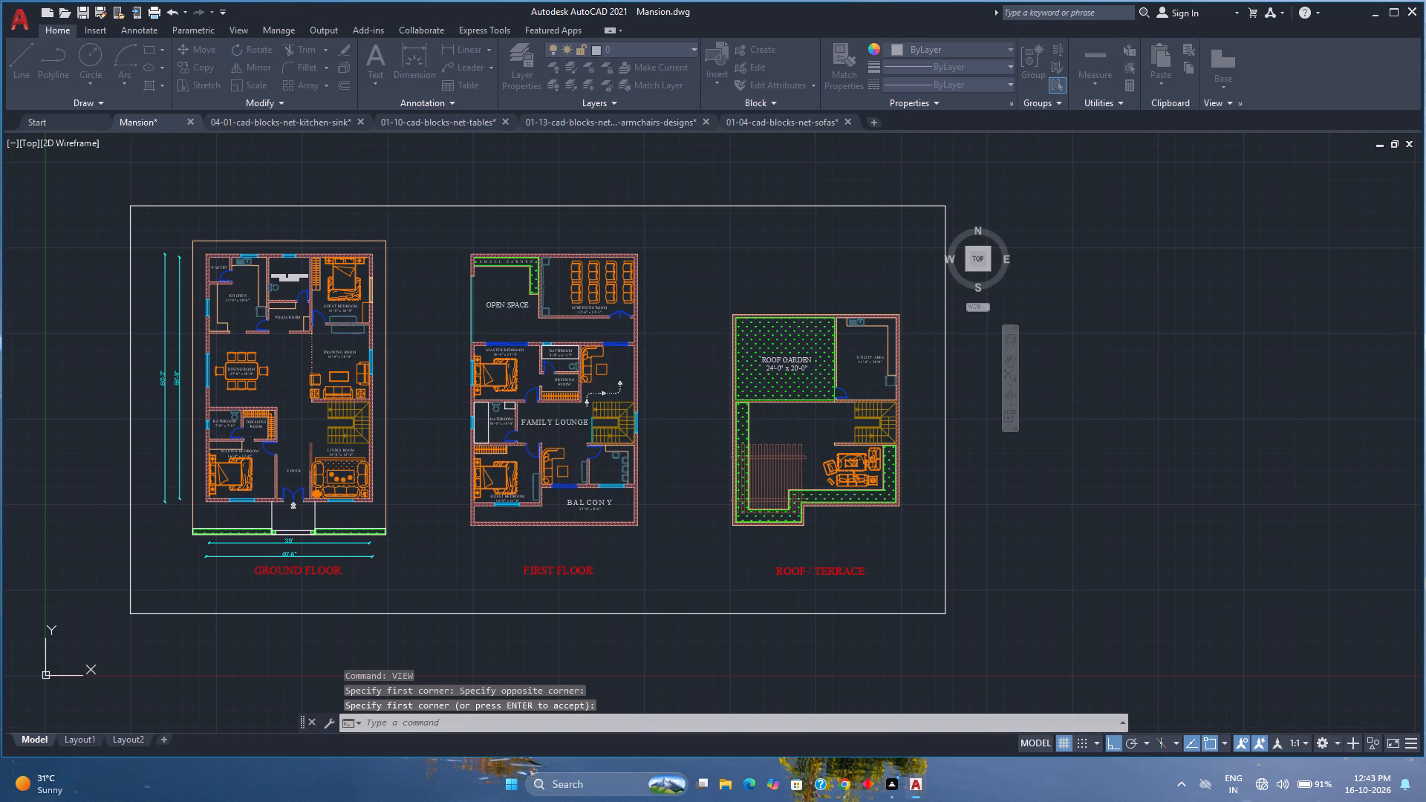
# Draw a rectangle about 65' by 88' around the ground floor plan, its dimensions and title, inside the large frame.
pyautogui.moveTo(547, 405); pyautogui.dragTo(669, 362, button='middle')
pyautogui.middleClick(669, 361)
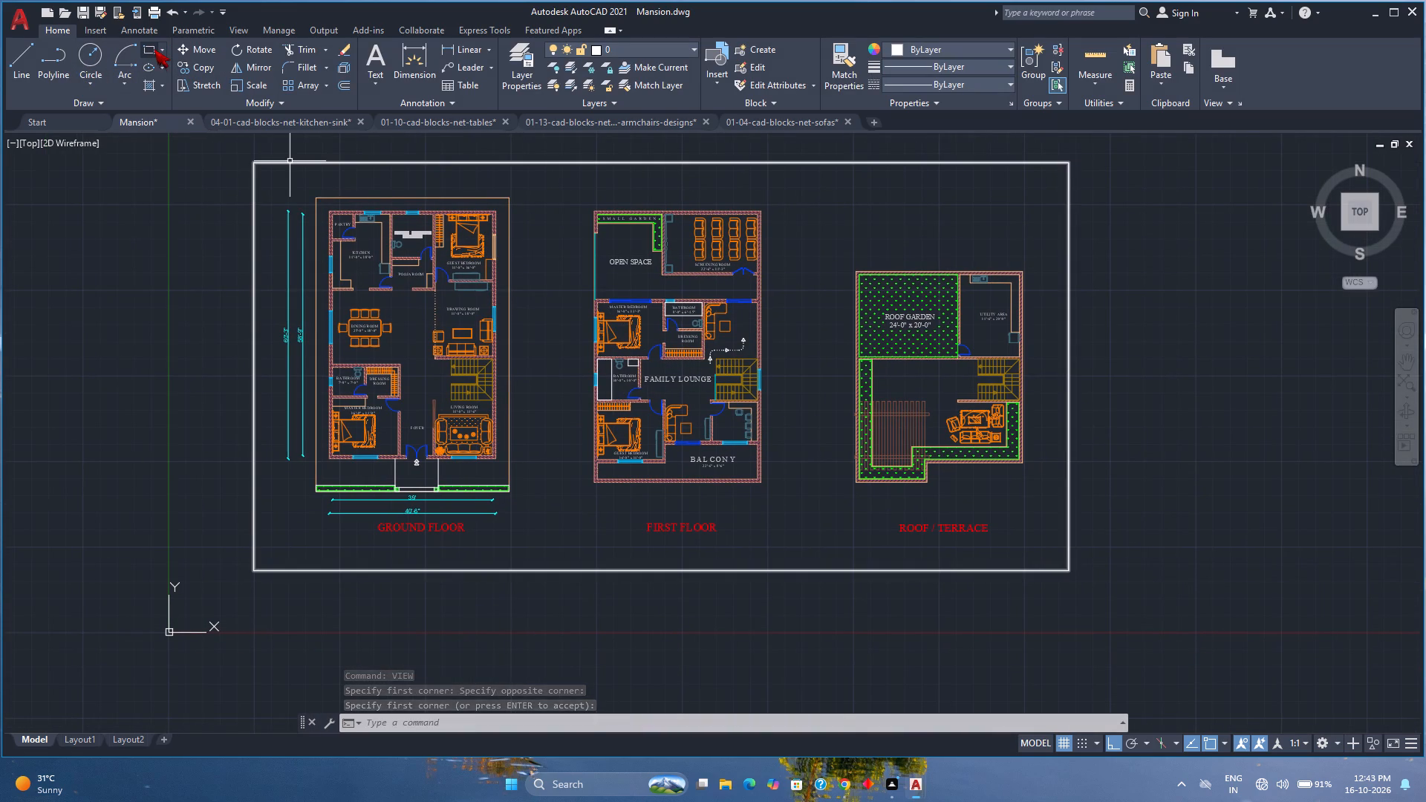
pyautogui.click(154, 49)
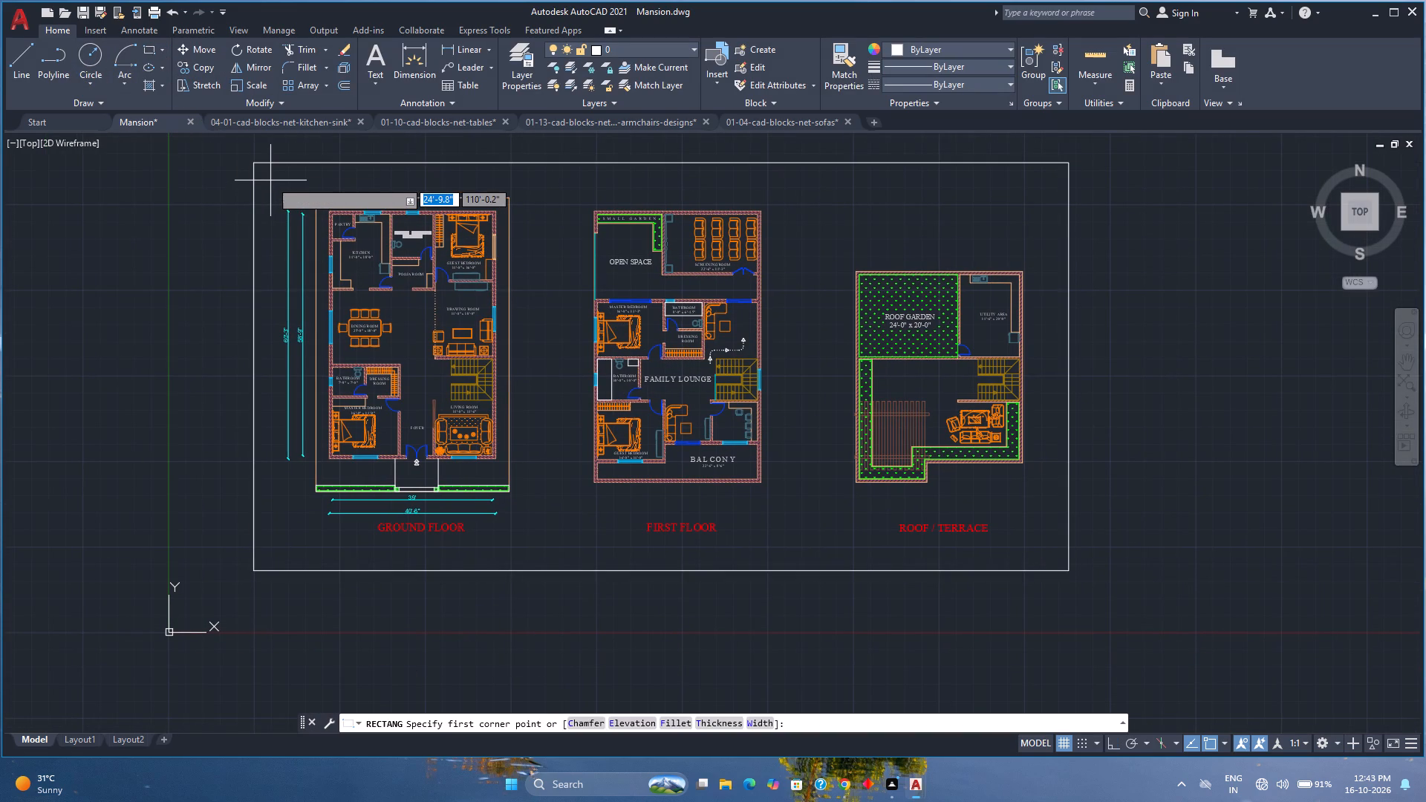
pyautogui.click(270, 180)
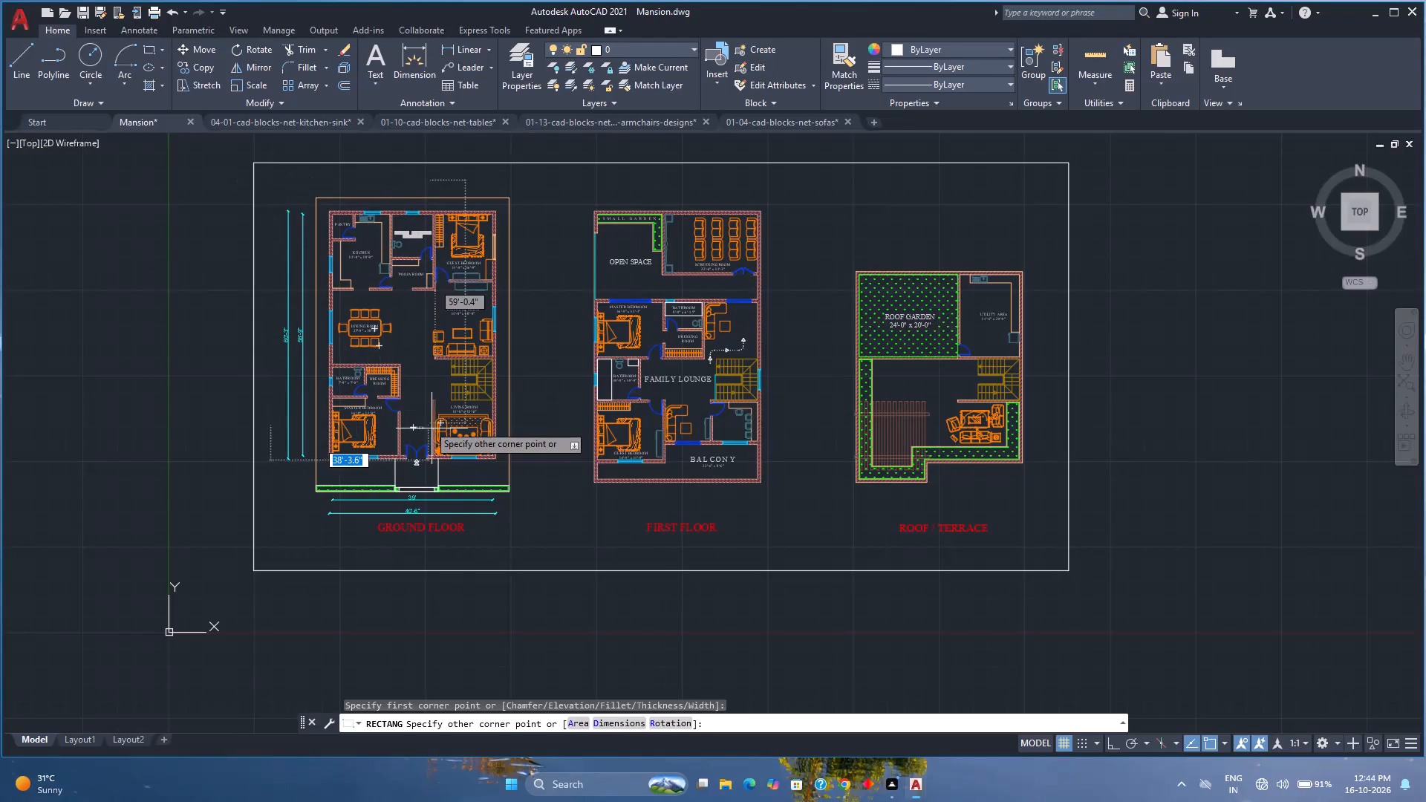
pyautogui.click(538, 544)
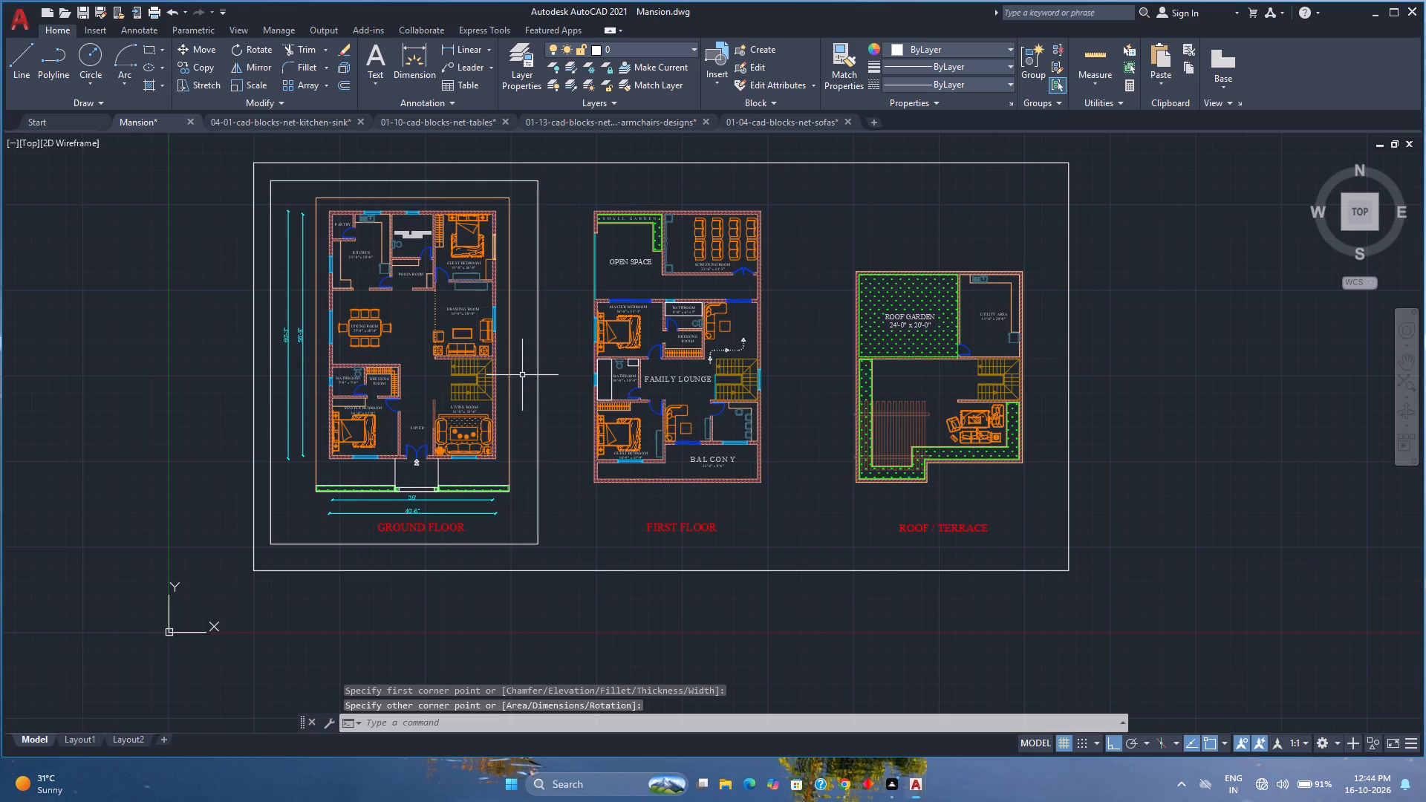
# Create a model view named GR. PLAN with a window boundary matching the rectangular frame around the ground floor plan.
pyautogui.write('VIEW')
pyautogui.press('Return')
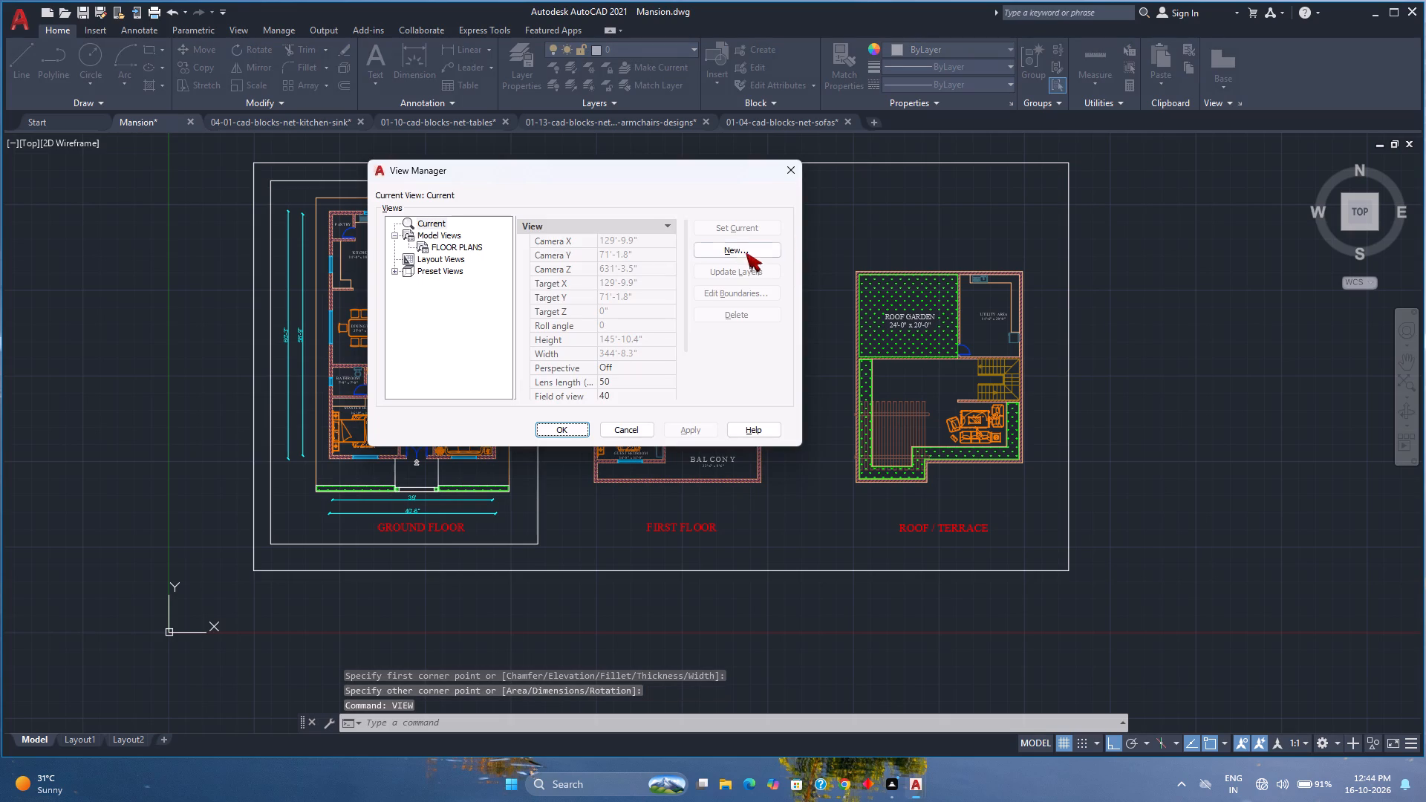
pyautogui.click(738, 255)
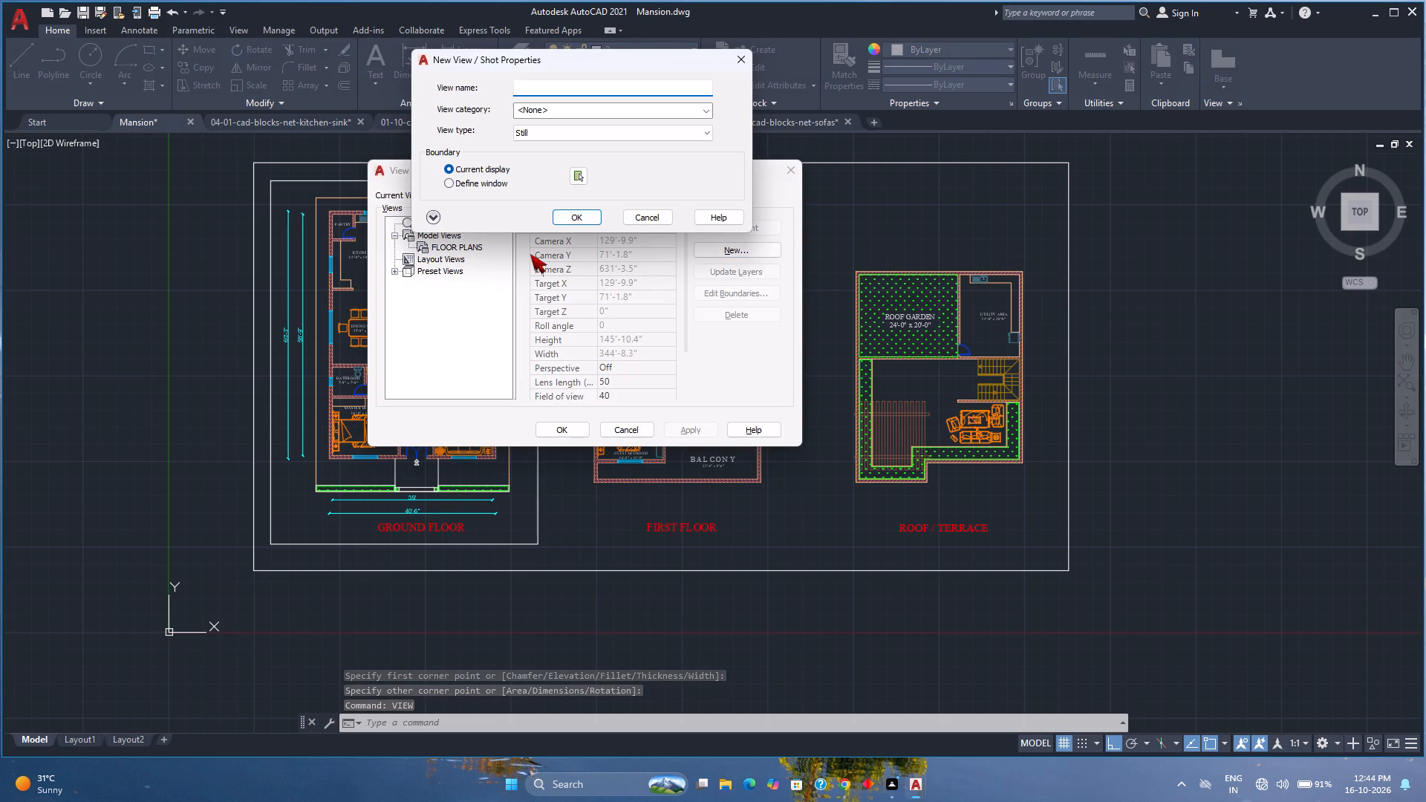
pyautogui.press('g')
pyautogui.press('r')
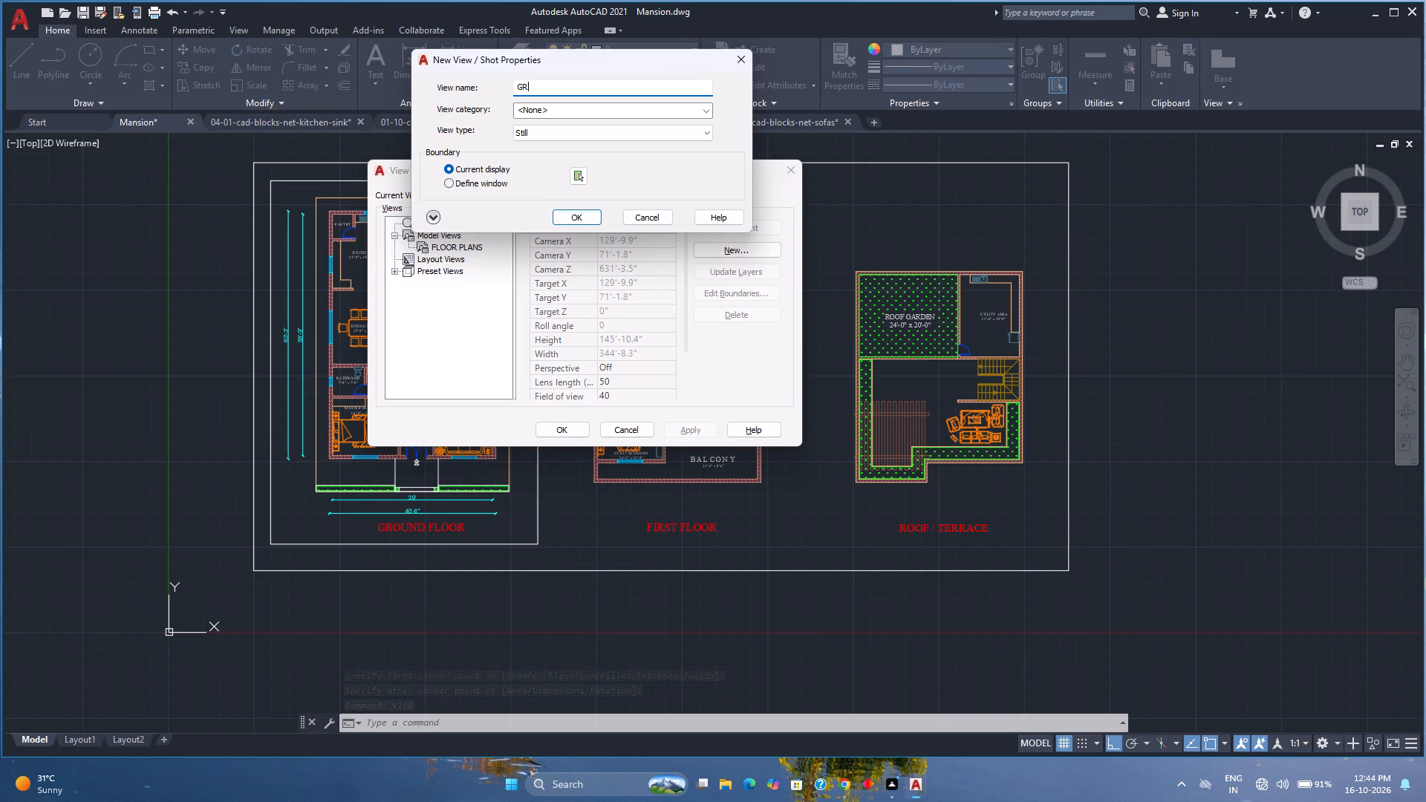
pyautogui.write('. PLANS')
pyautogui.press('BackSpace')
pyautogui.click(481, 184)
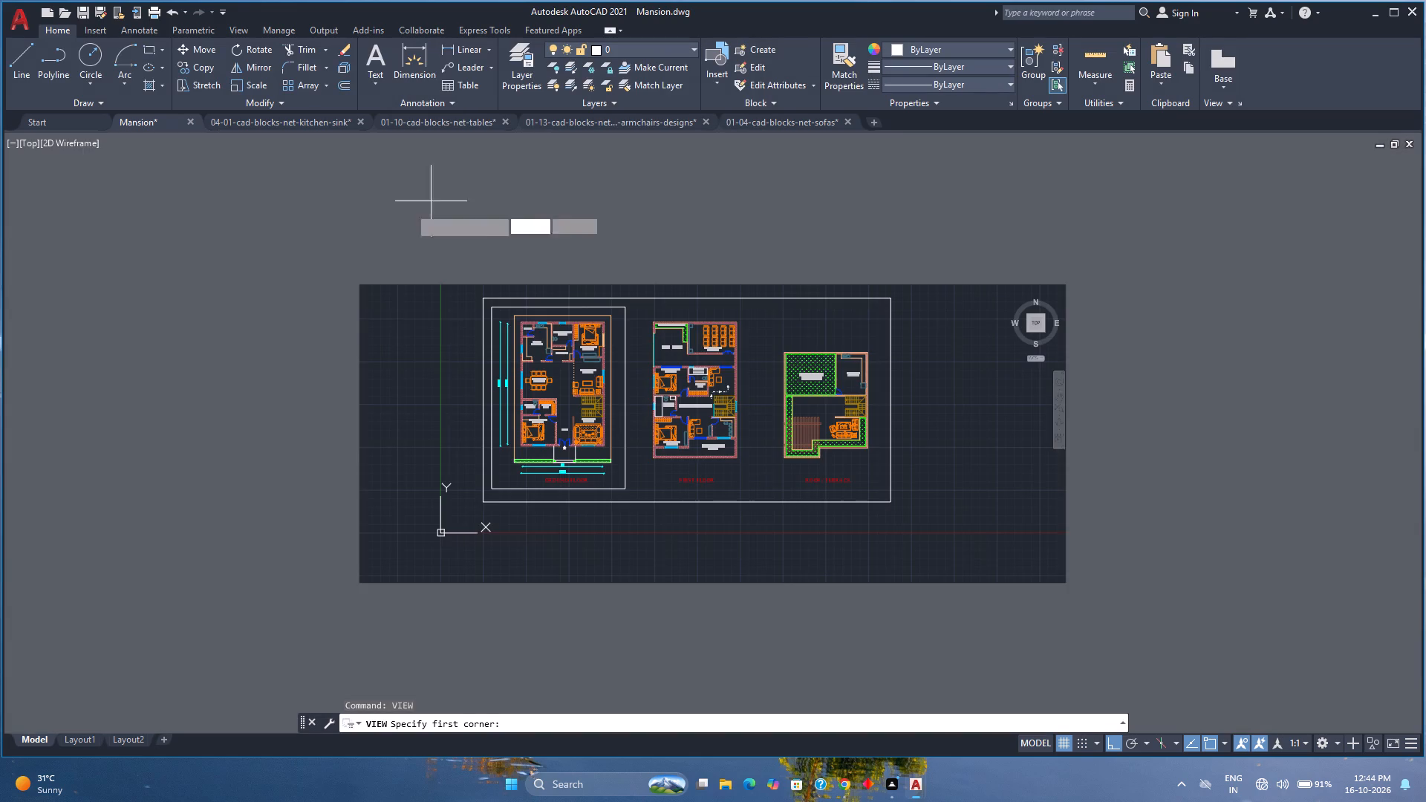
pyautogui.click(492, 307)
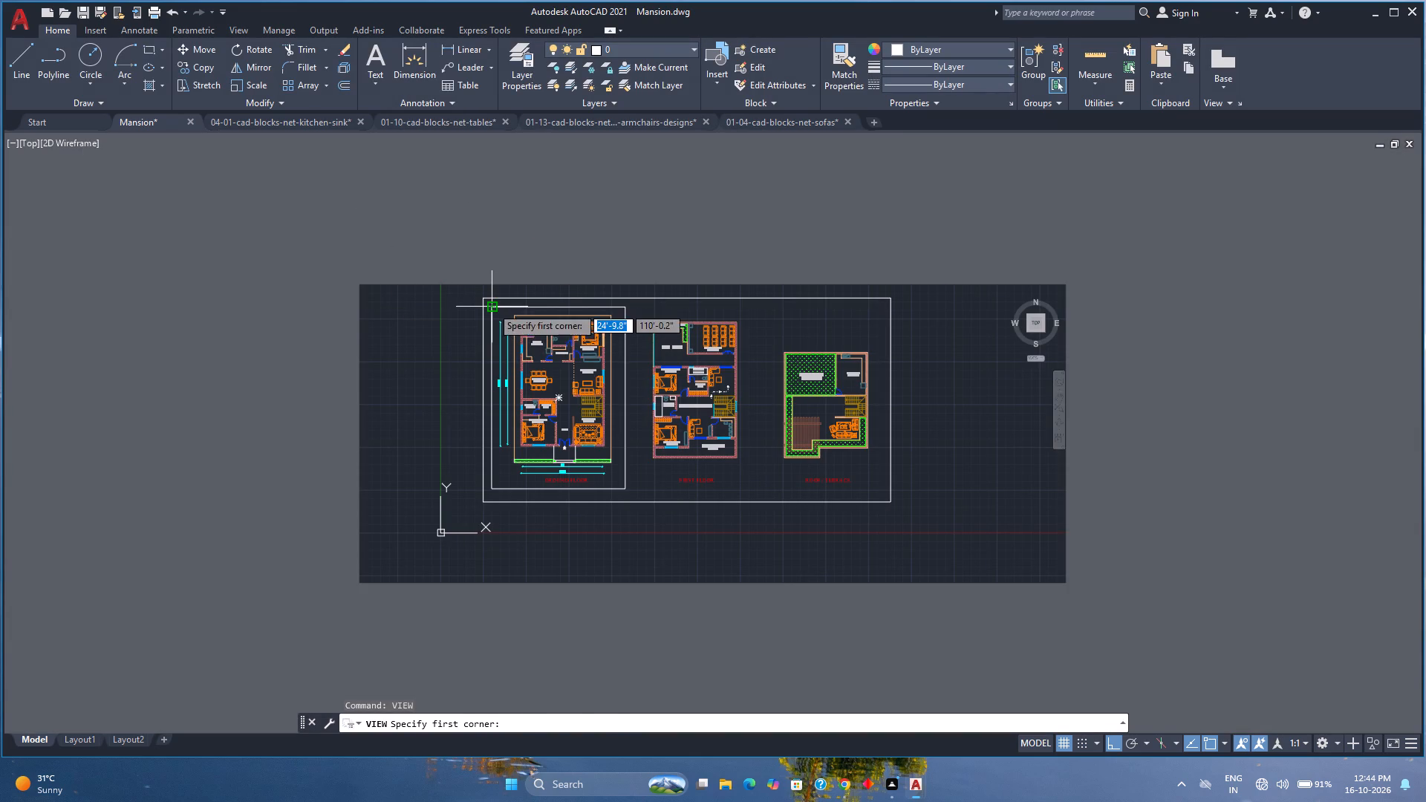
pyautogui.click(625, 489)
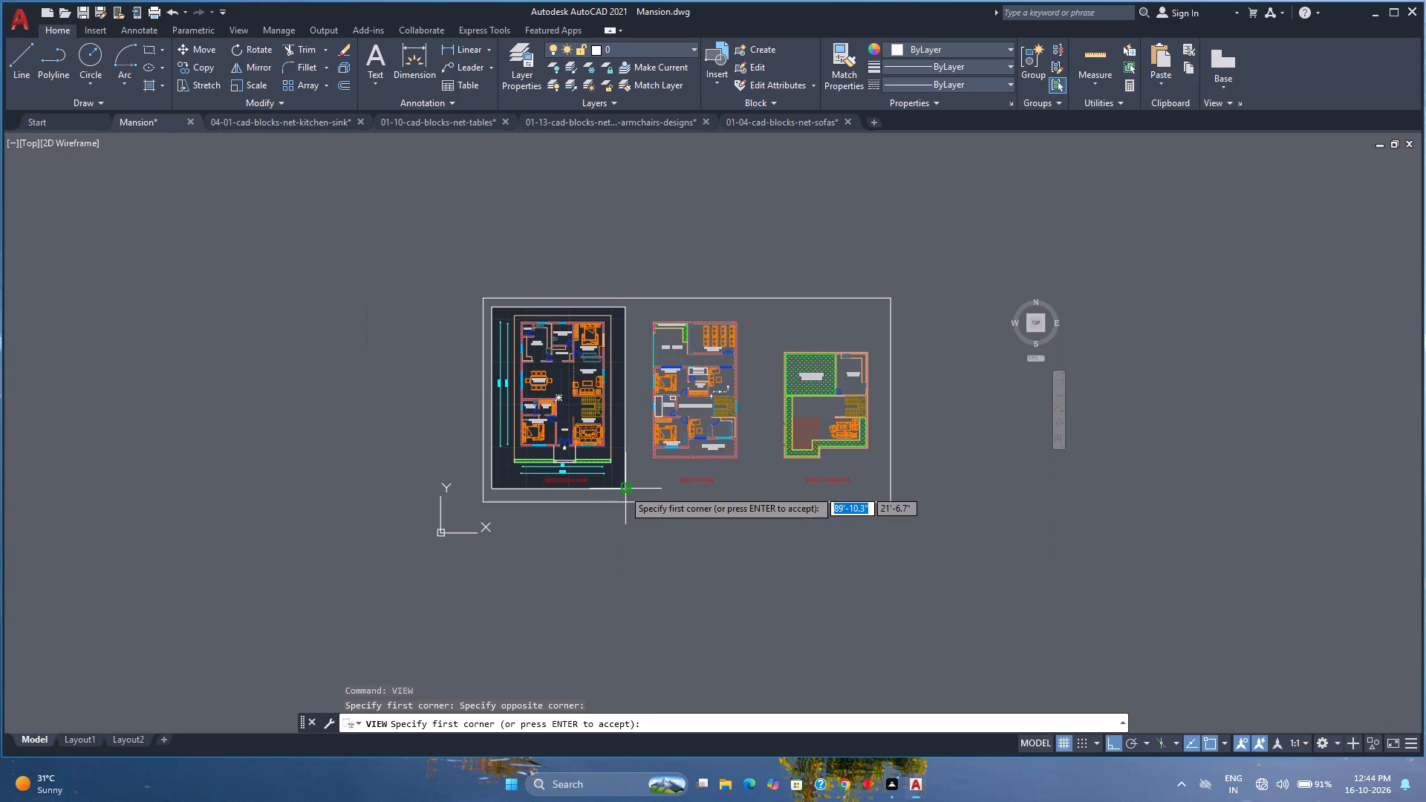
pyautogui.press('Return')
pyautogui.click(570, 216)
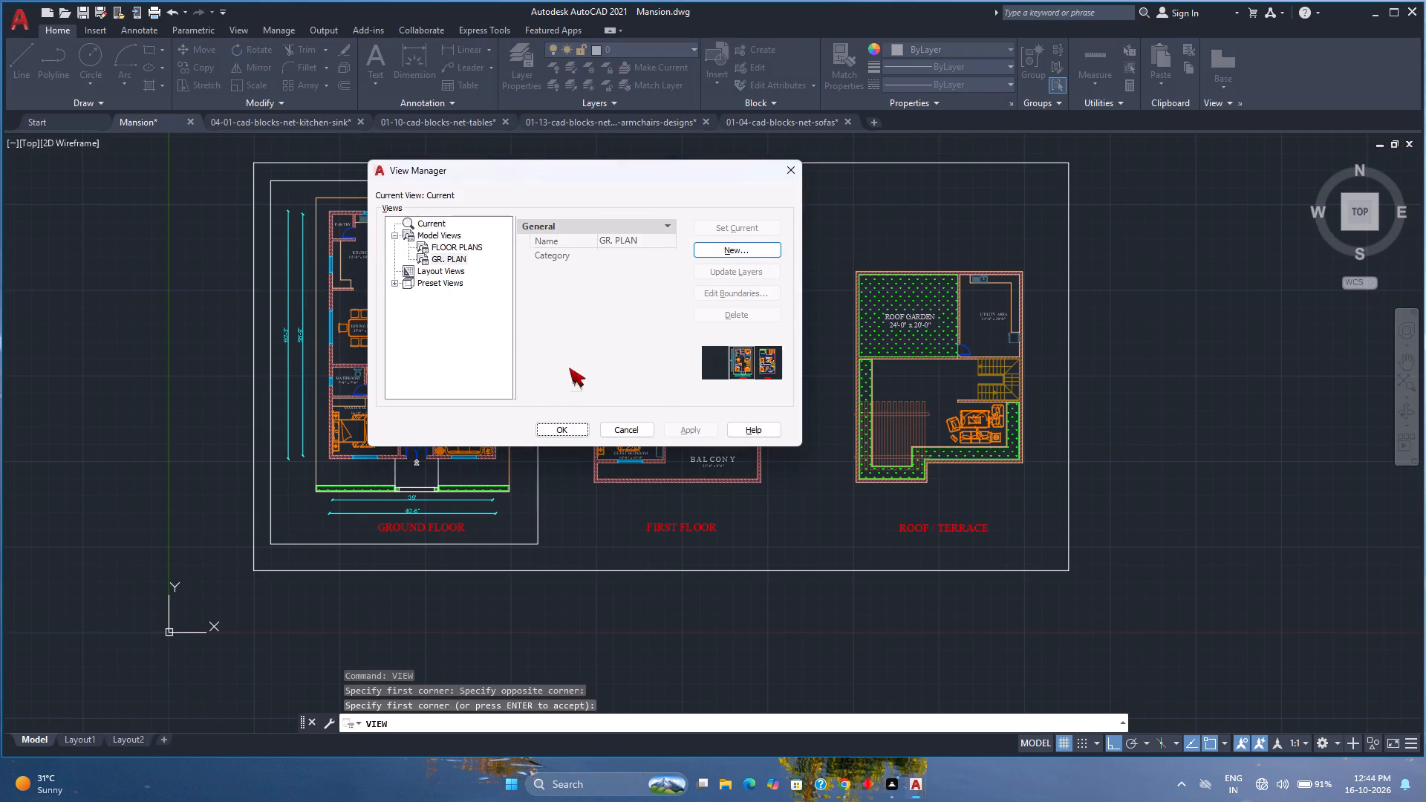
pyautogui.click(569, 425)
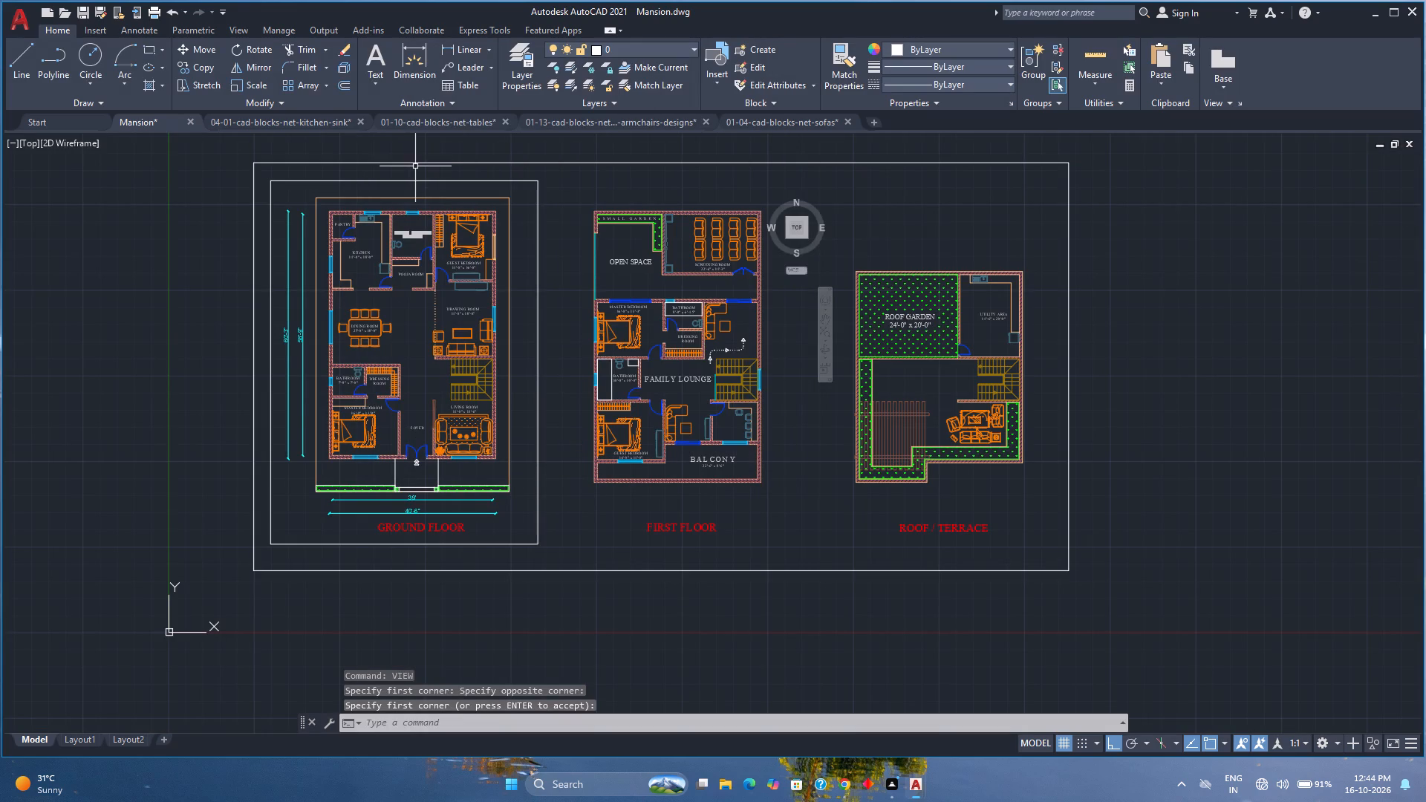
# Move the ground floor frame horizontally about 64' so it surrounds the first floor plan, using the plans' matching top walls as reference.
pyautogui.click(418, 181)
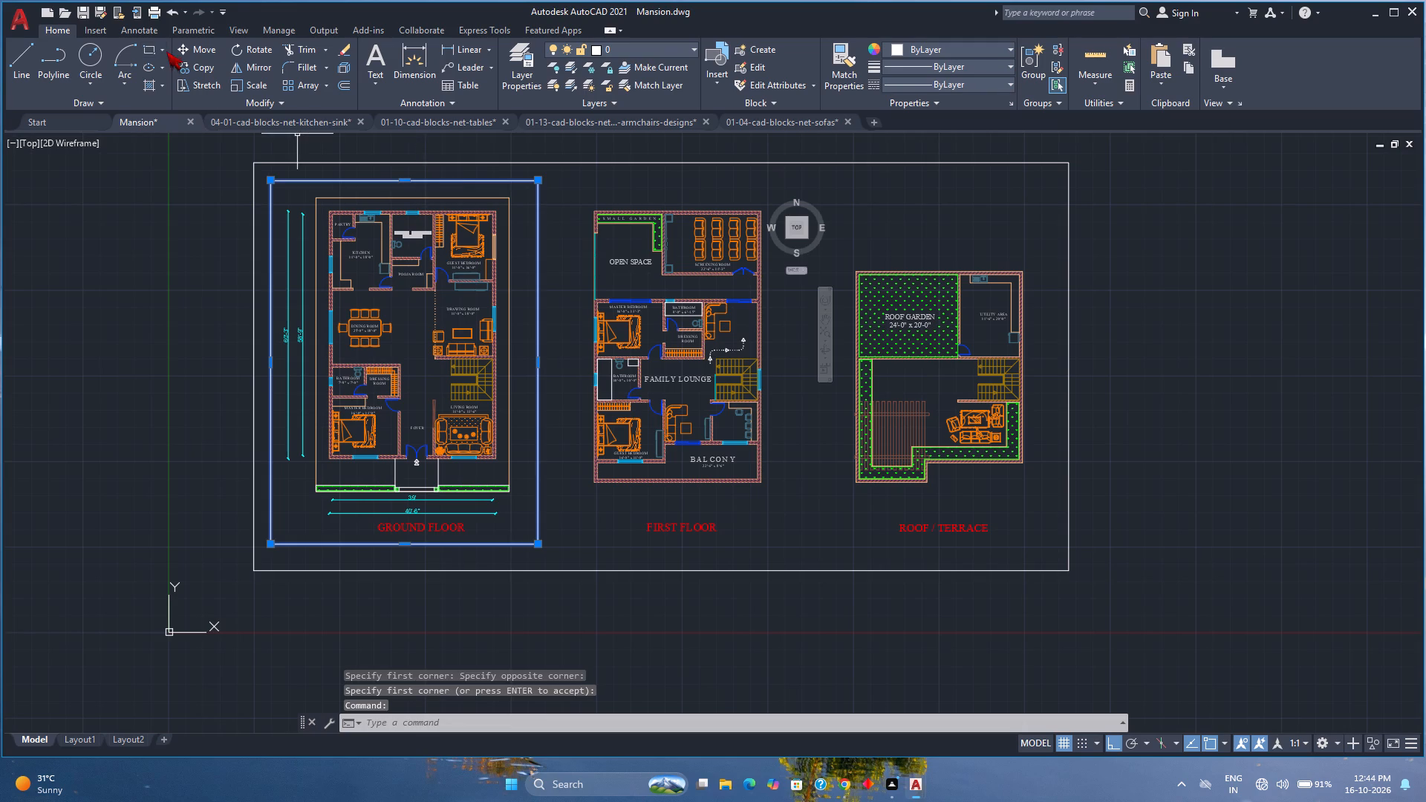
pyautogui.click(198, 48)
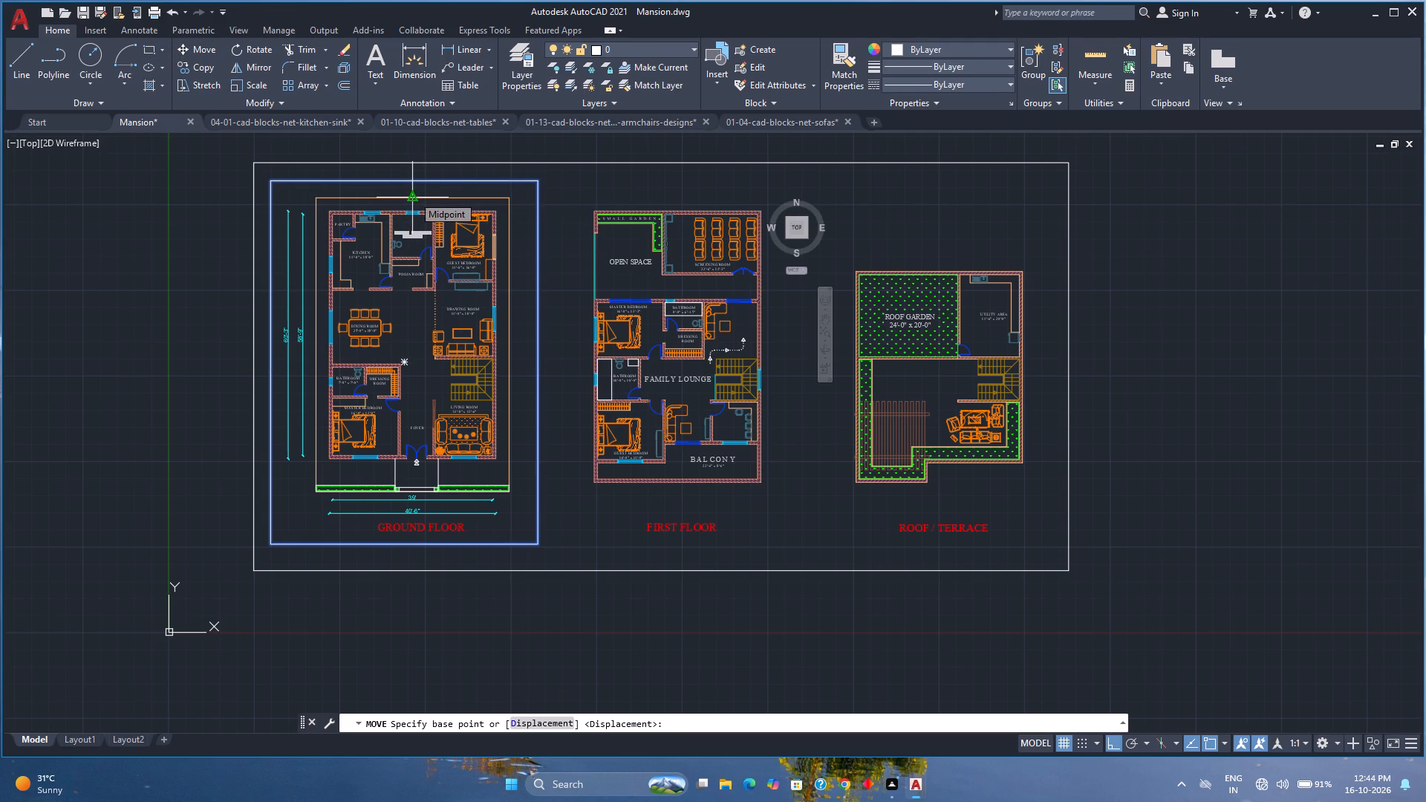
pyautogui.scroll(3, 414, 206)
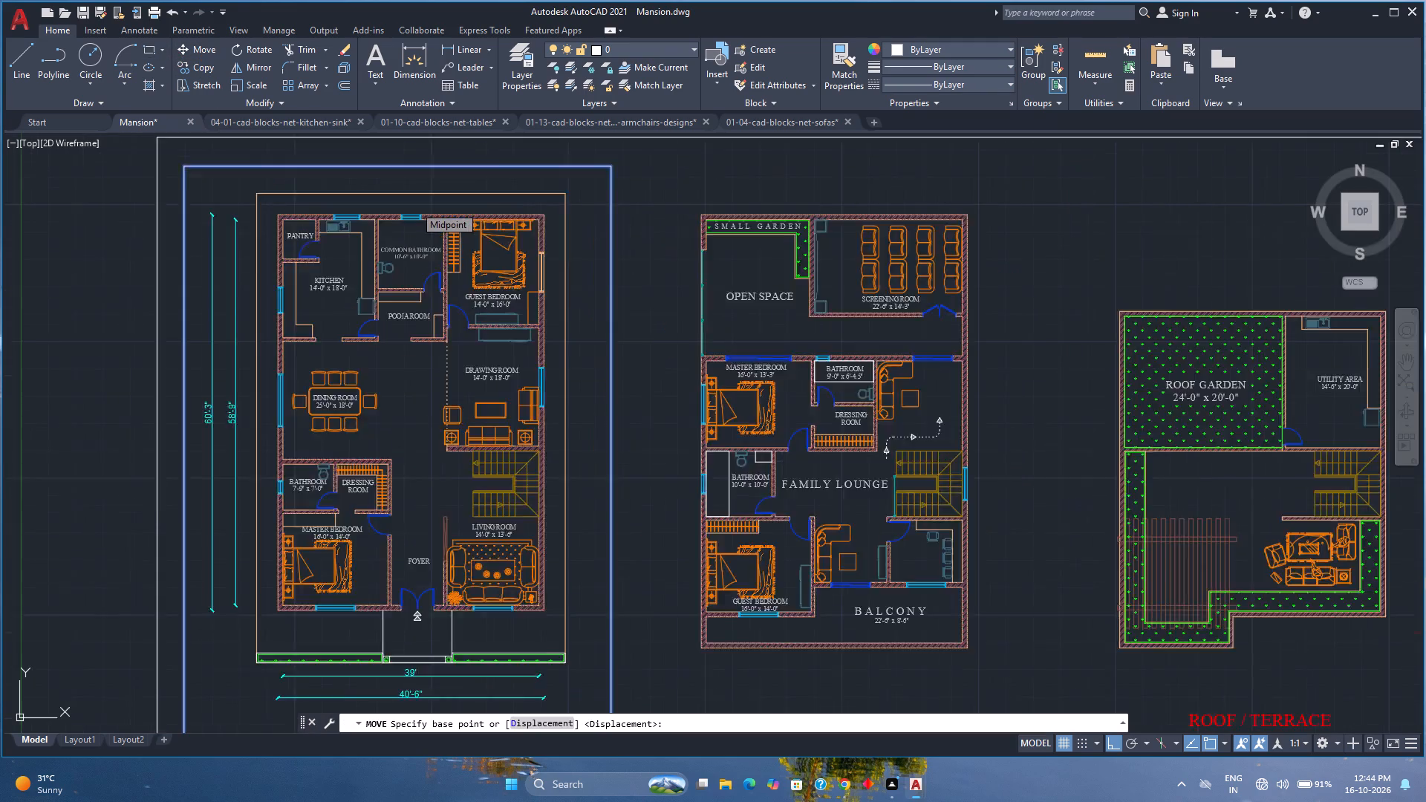
pyautogui.click(408, 227)
pyautogui.scroll(-1, 408, 227)
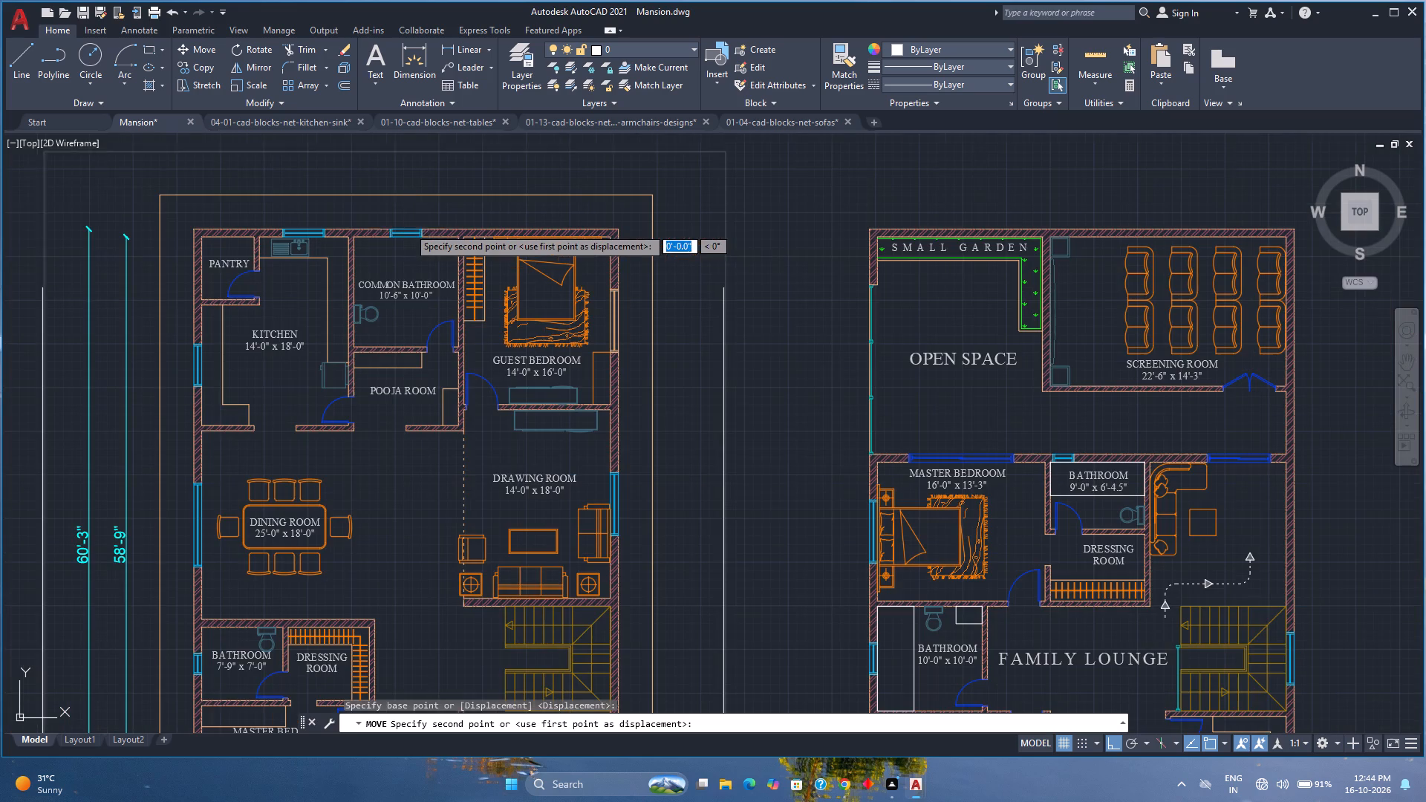
pyautogui.moveTo(986, 221); pyautogui.dragTo(984, 218, button='middle')
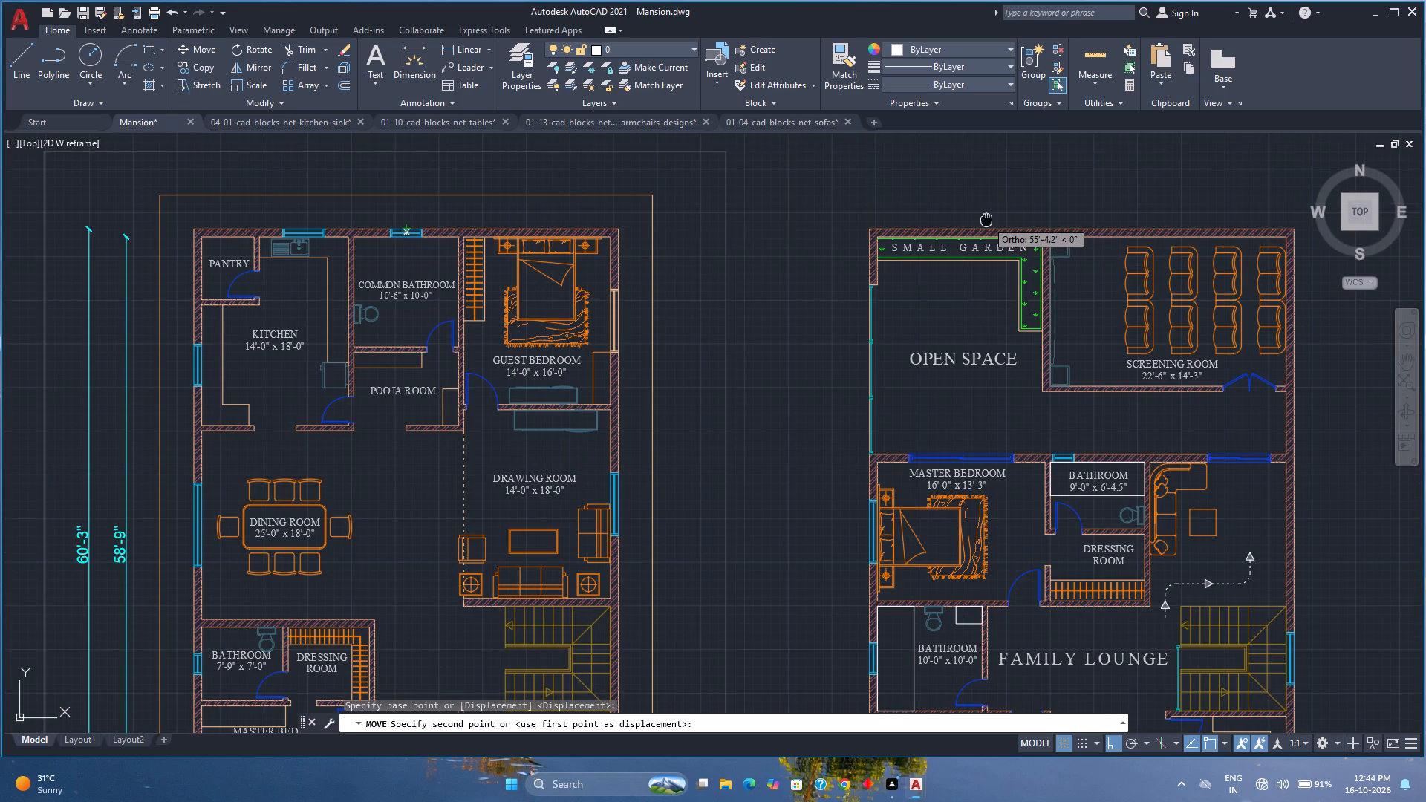
pyautogui.moveTo(984, 218); pyautogui.dragTo(826, 180, button='middle')
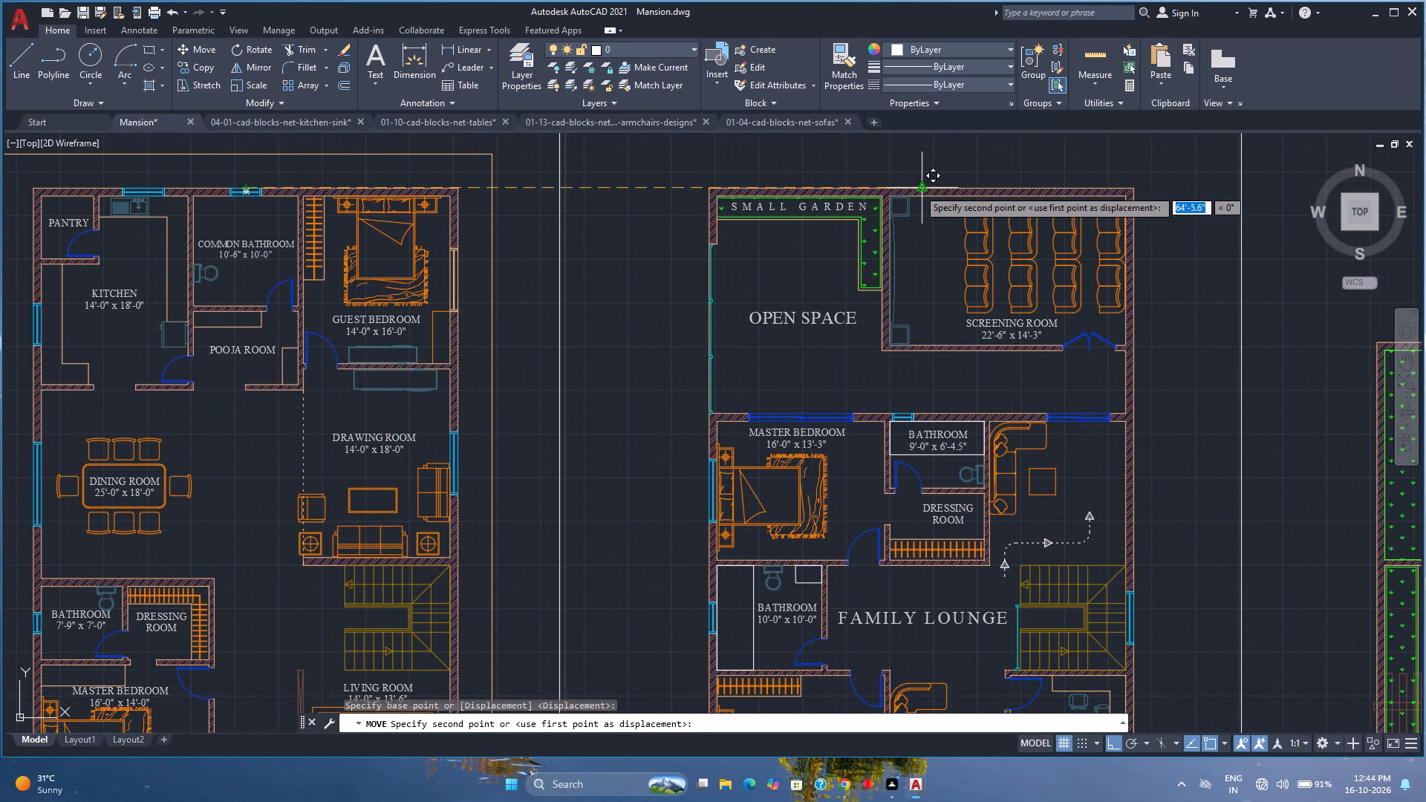
pyautogui.click(918, 189)
pyautogui.scroll(-2, 918, 189)
pyautogui.moveTo(914, 189); pyautogui.dragTo(666, 225, button='middle')
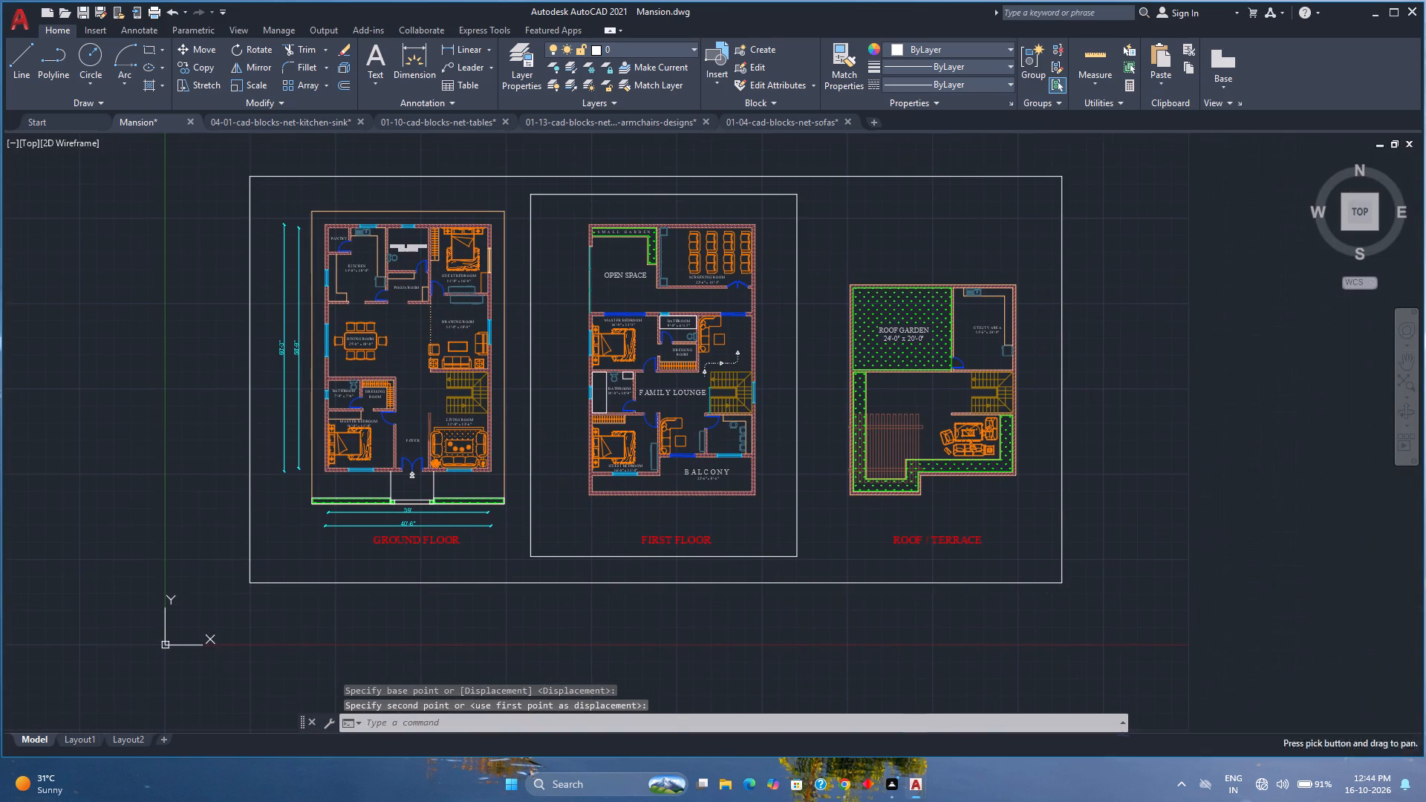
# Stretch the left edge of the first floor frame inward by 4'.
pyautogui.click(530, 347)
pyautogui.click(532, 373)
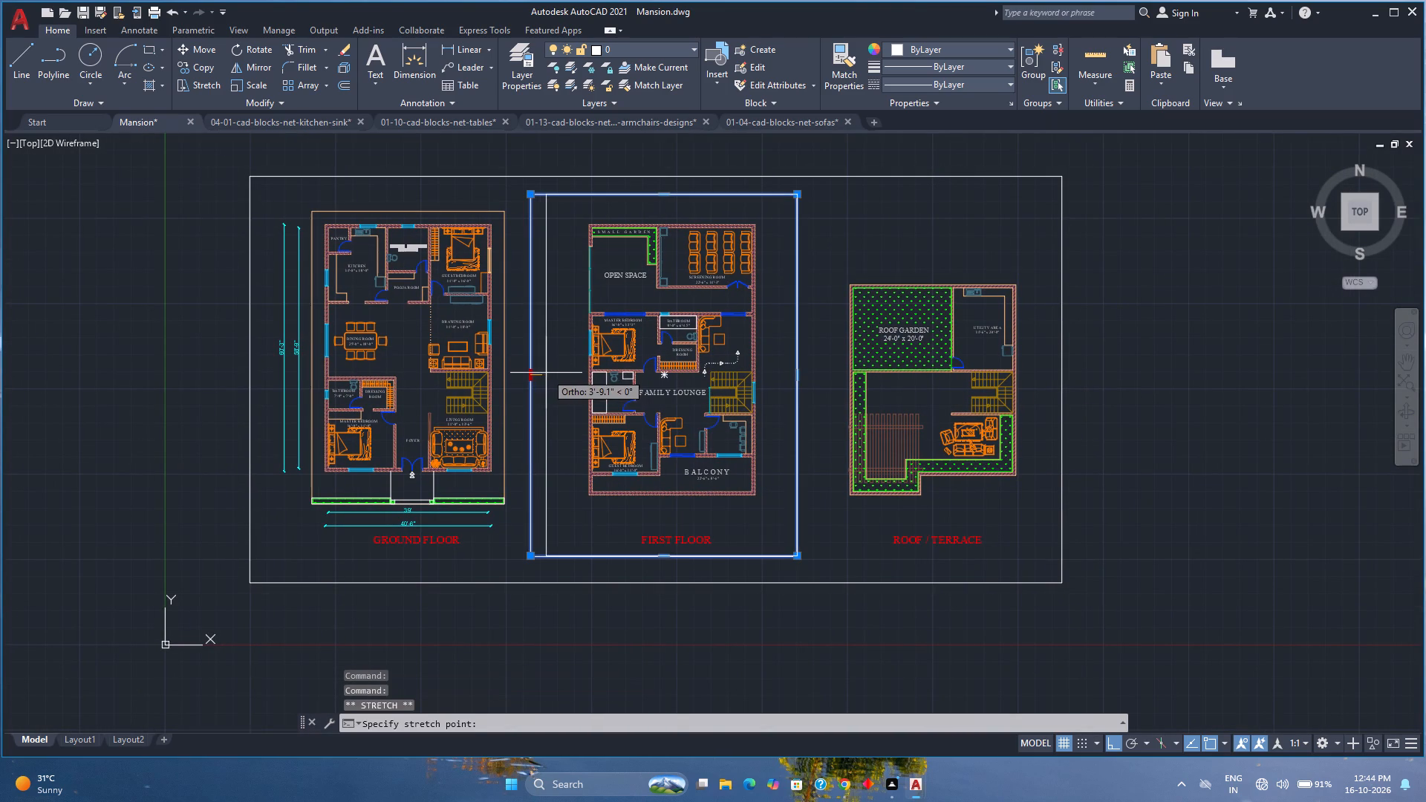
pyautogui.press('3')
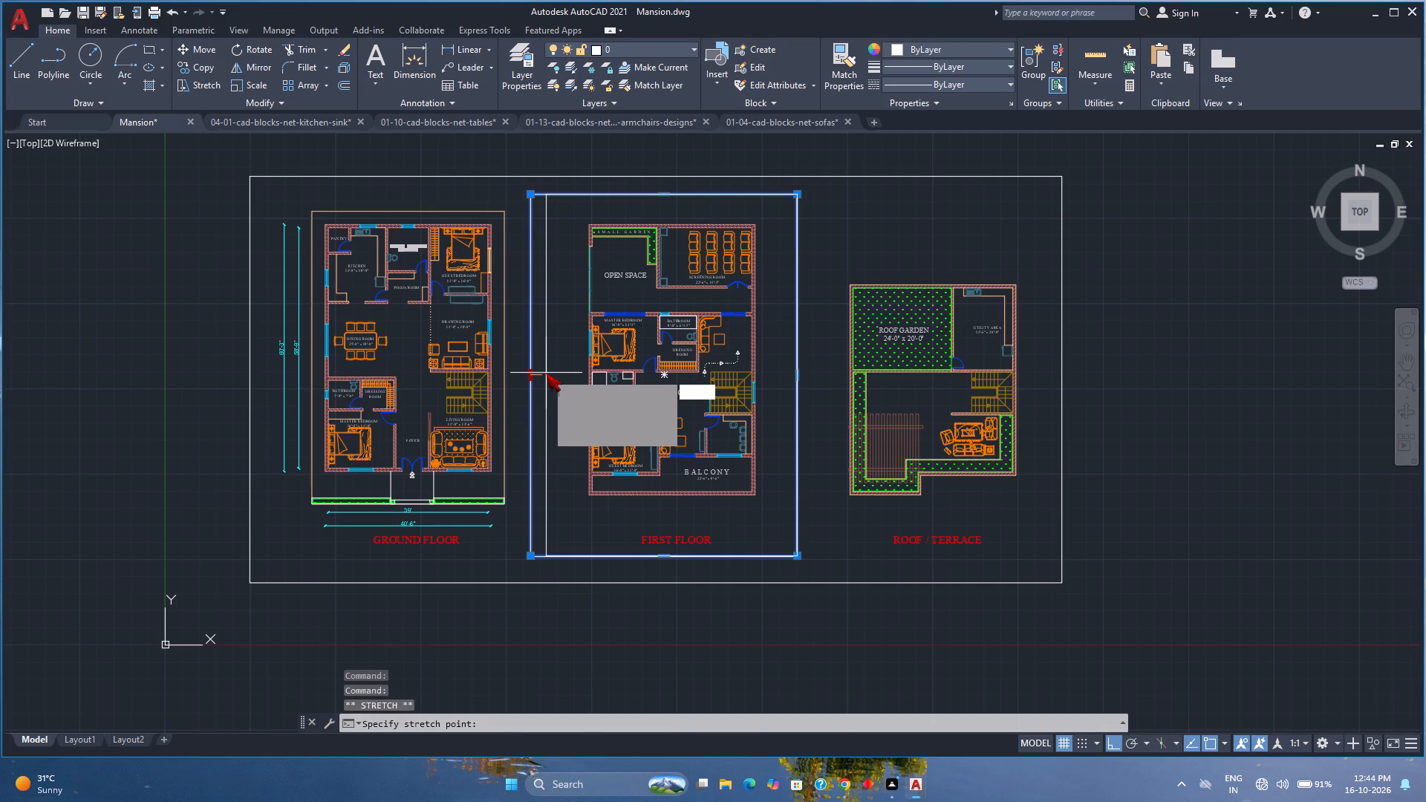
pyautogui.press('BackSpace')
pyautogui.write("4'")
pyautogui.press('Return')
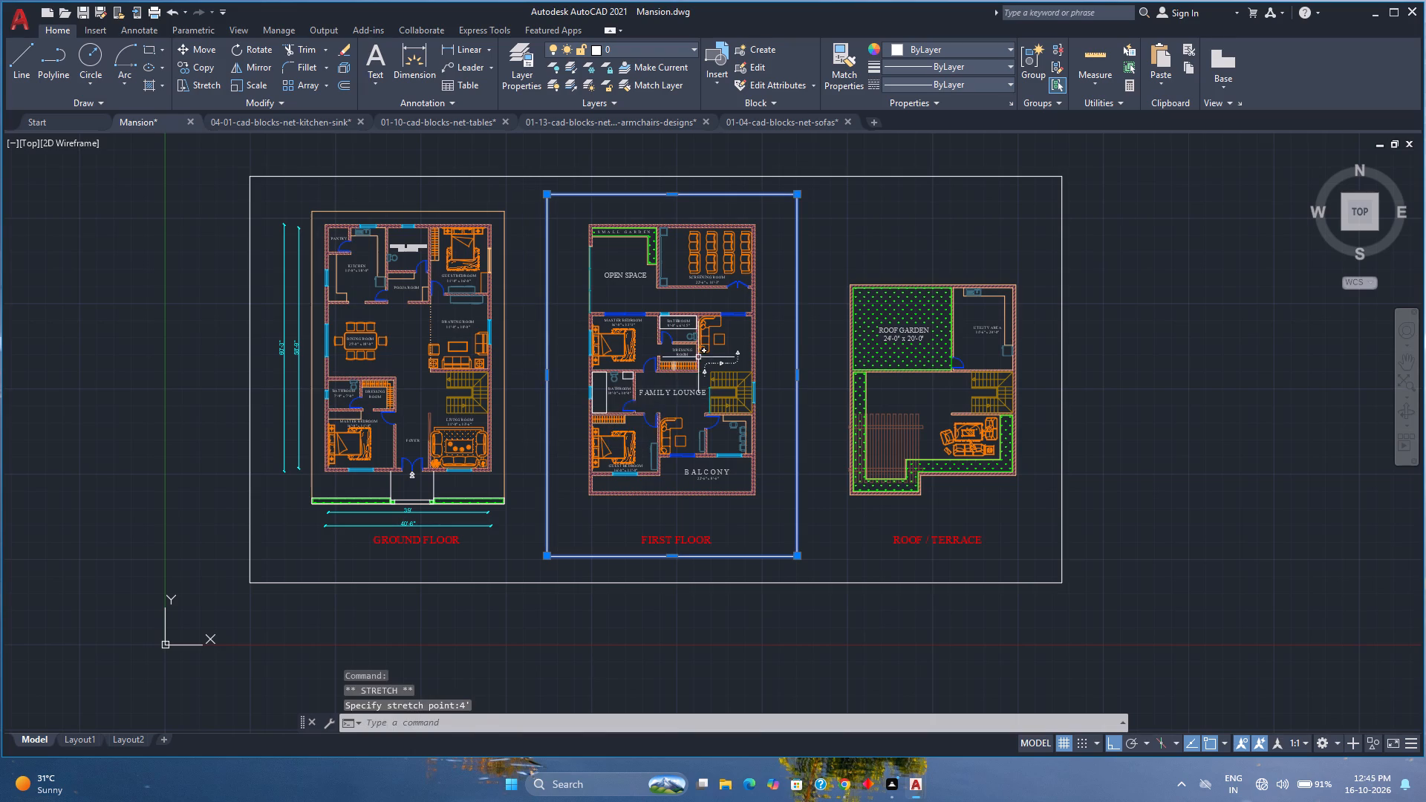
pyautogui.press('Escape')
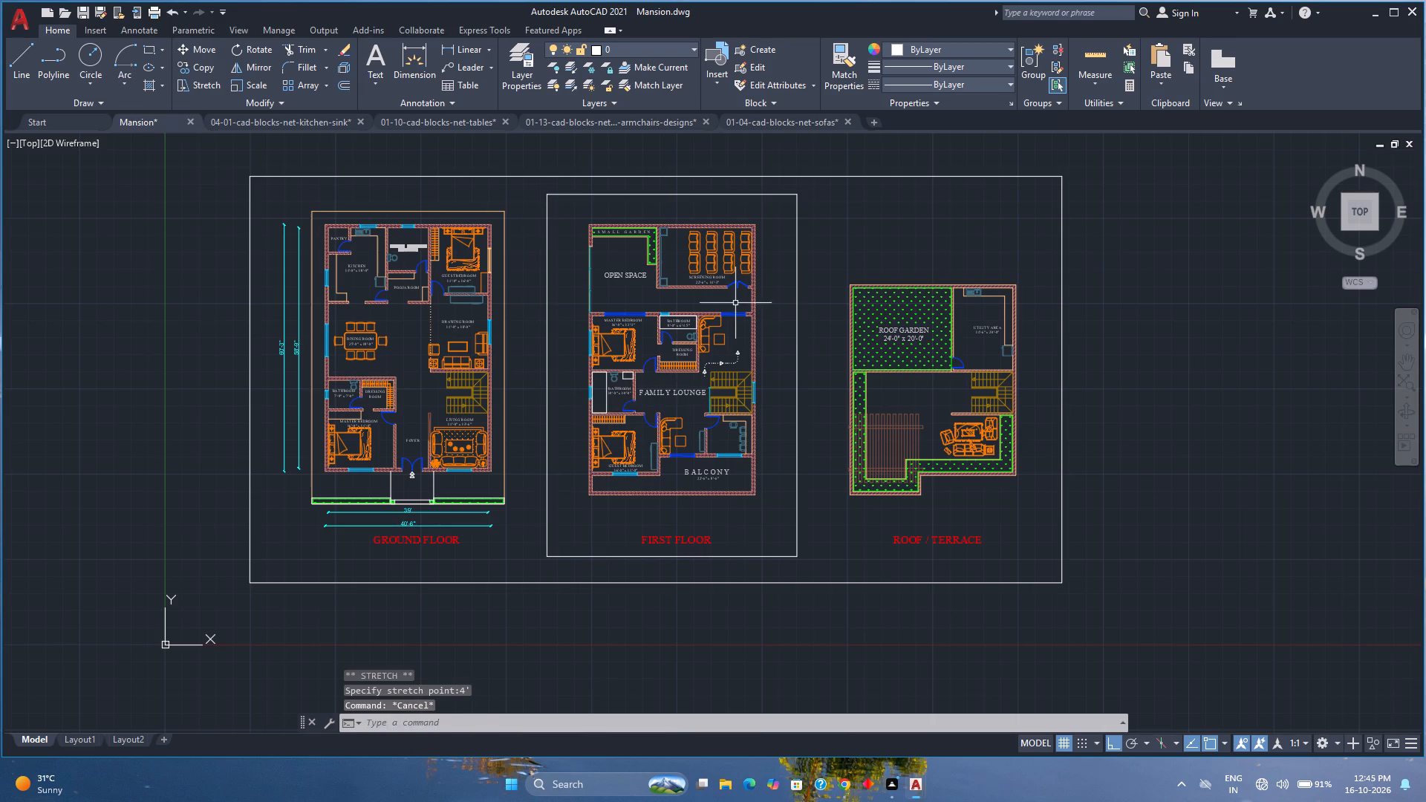
# Lower the first floor frame's top edge level with the ground floor's outer boundary and stretch its right edge inward by 5'.
pyautogui.click(674, 196)
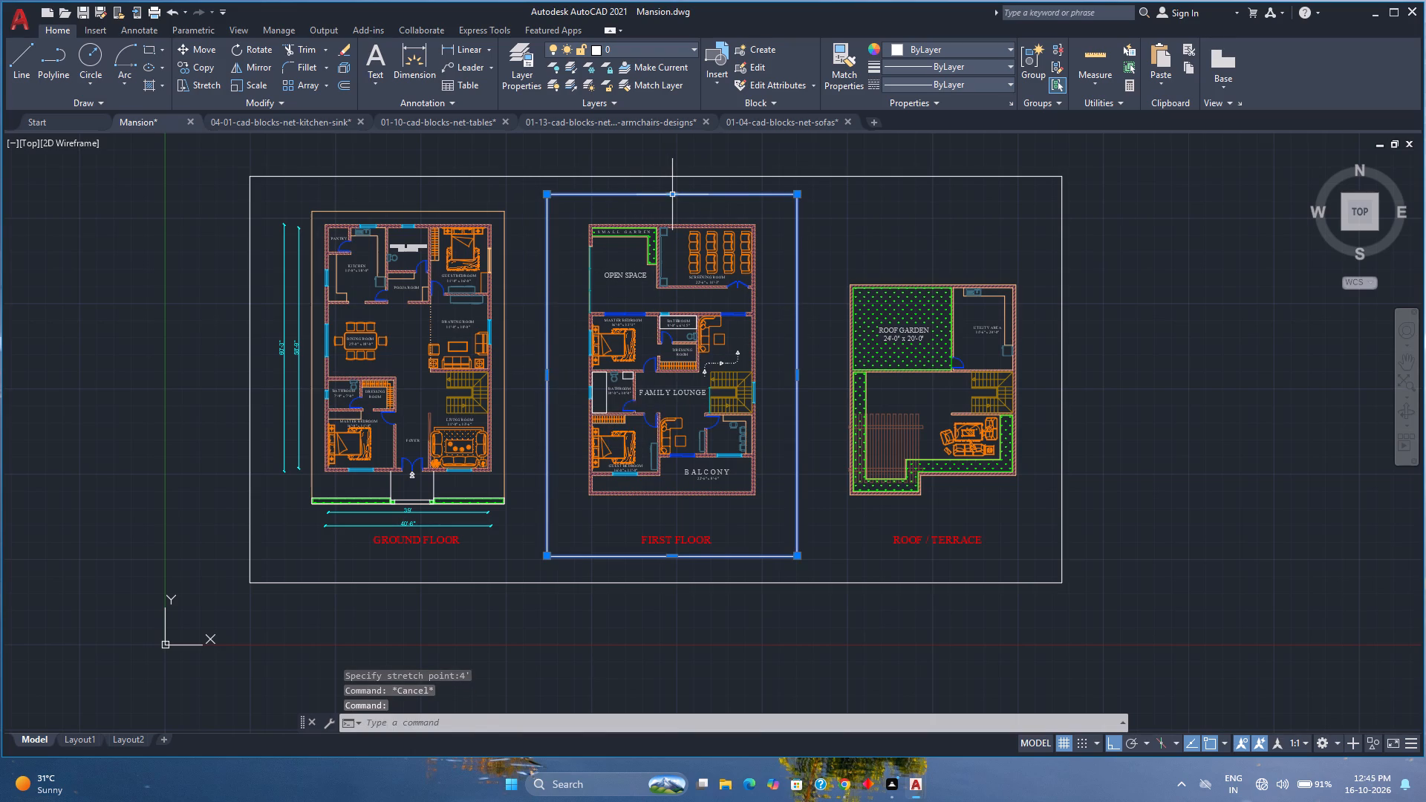
pyautogui.click(674, 195)
pyautogui.click(677, 212)
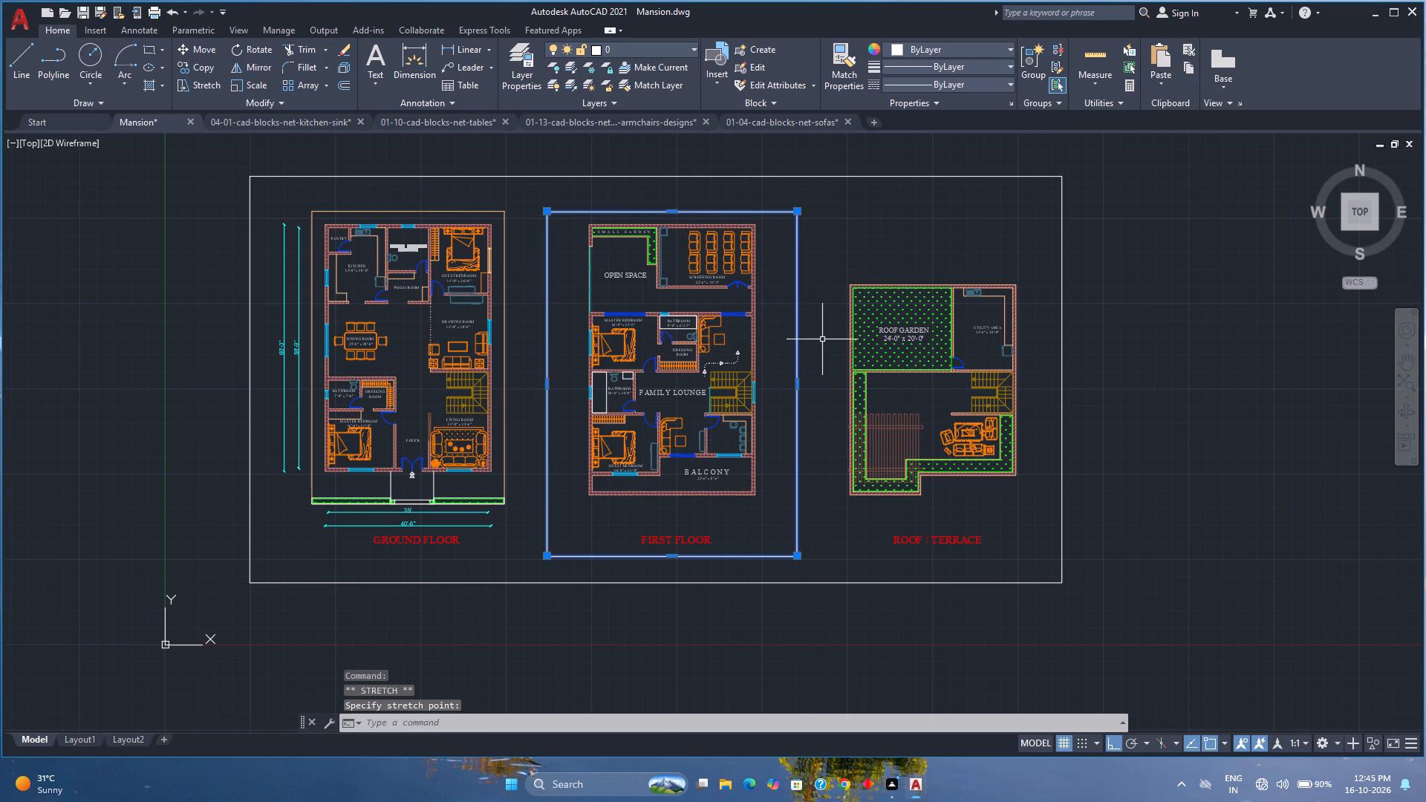
pyautogui.click(796, 385)
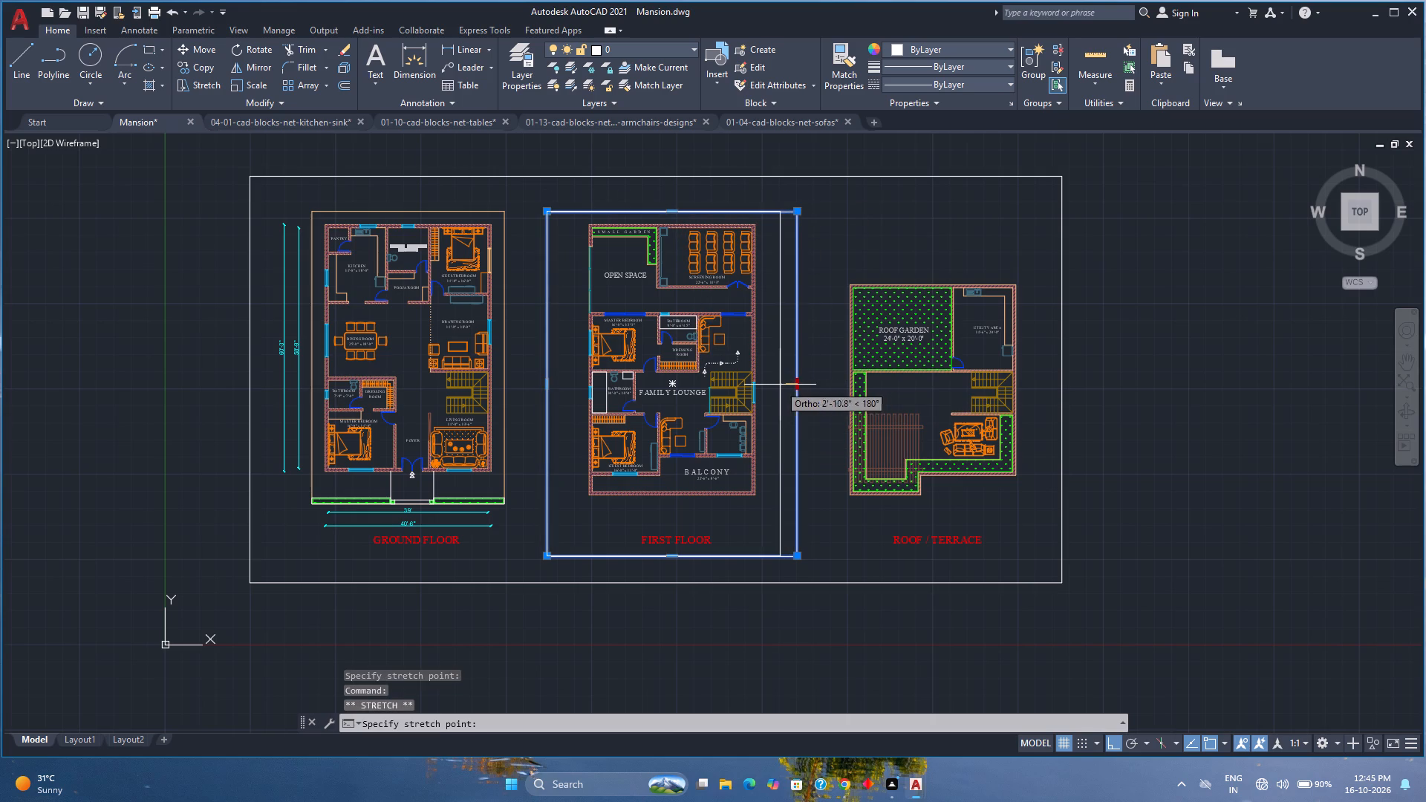
pyautogui.write("5'")
pyautogui.press('Return')
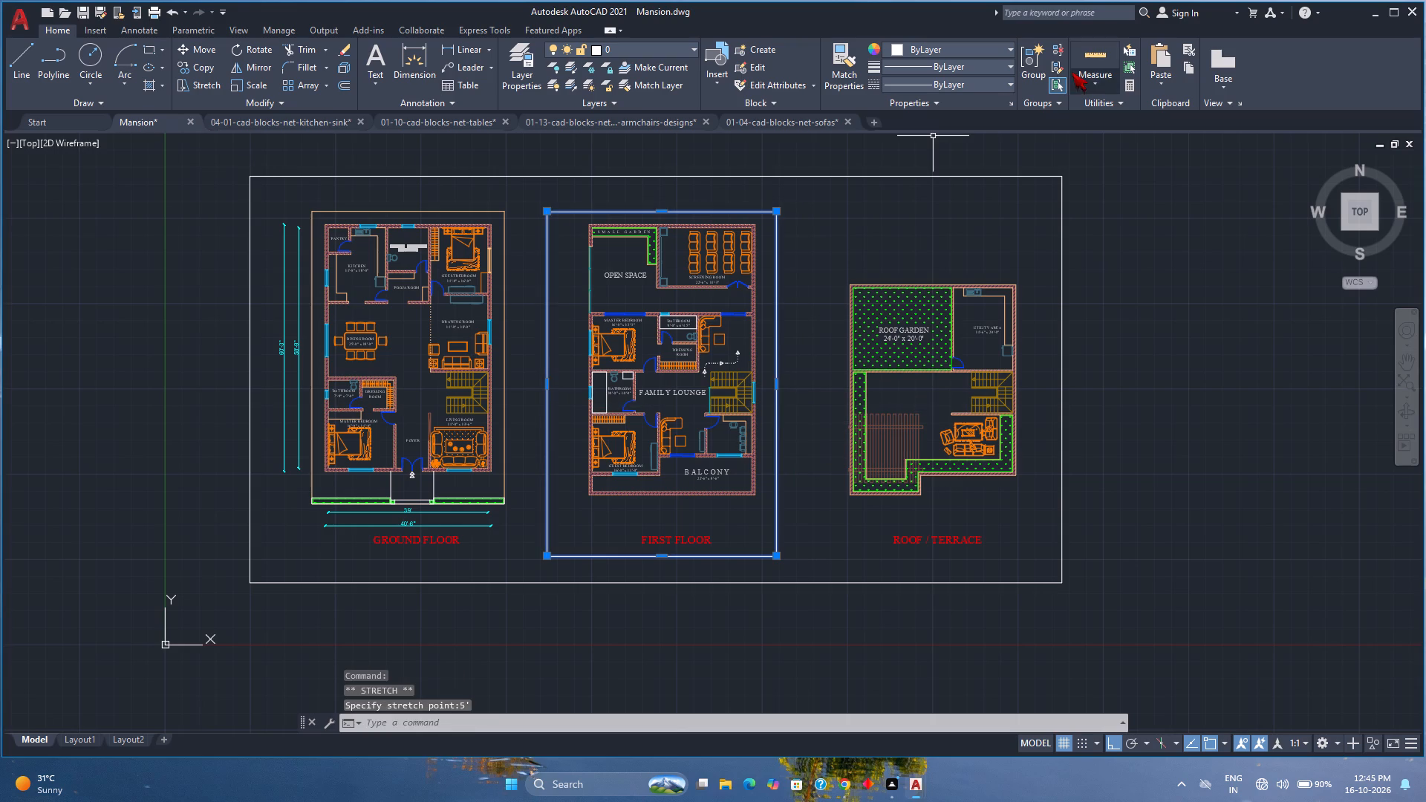
# Measure the gap between the first floor plan's right wall and the frame's right edge.
pyautogui.click(1095, 58)
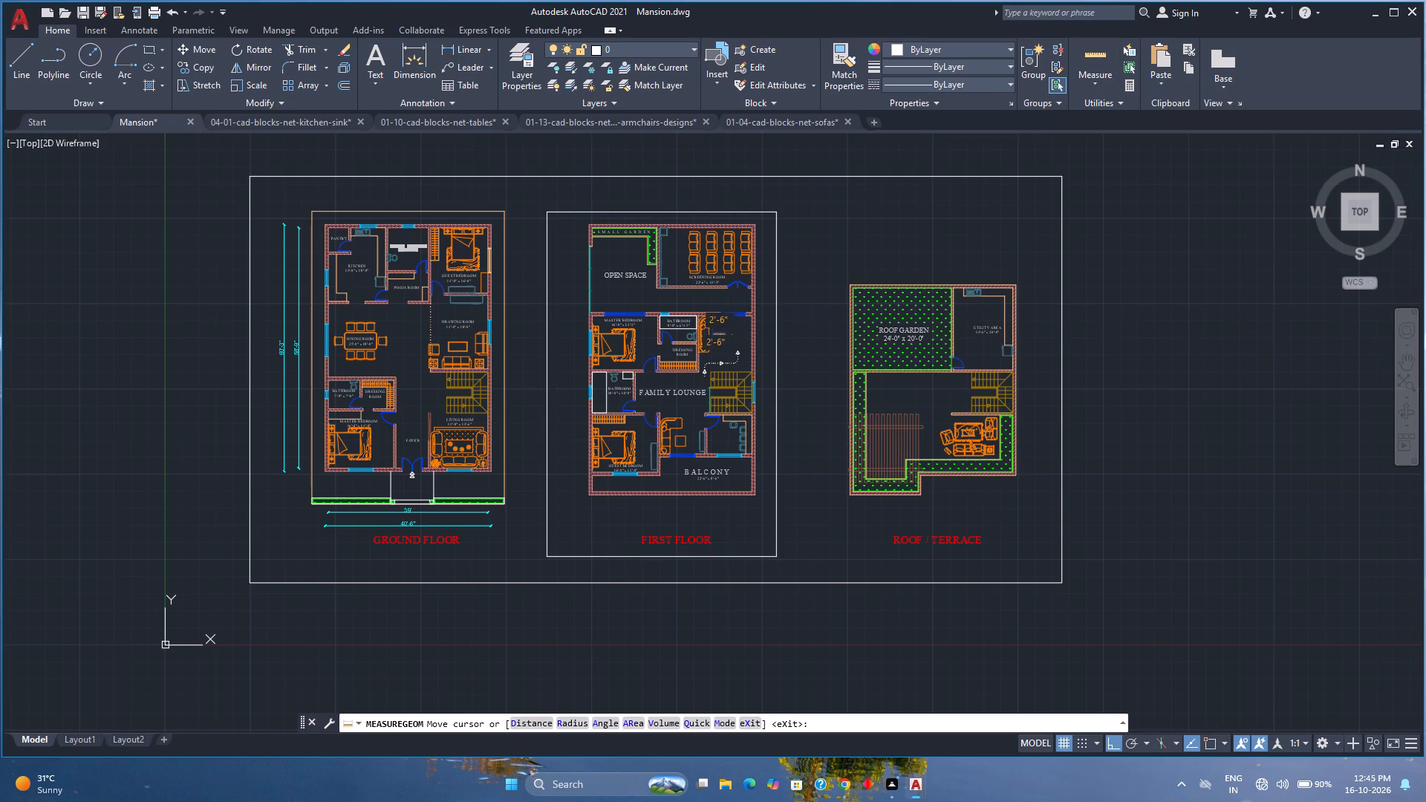
pyautogui.scroll(2, 744, 331)
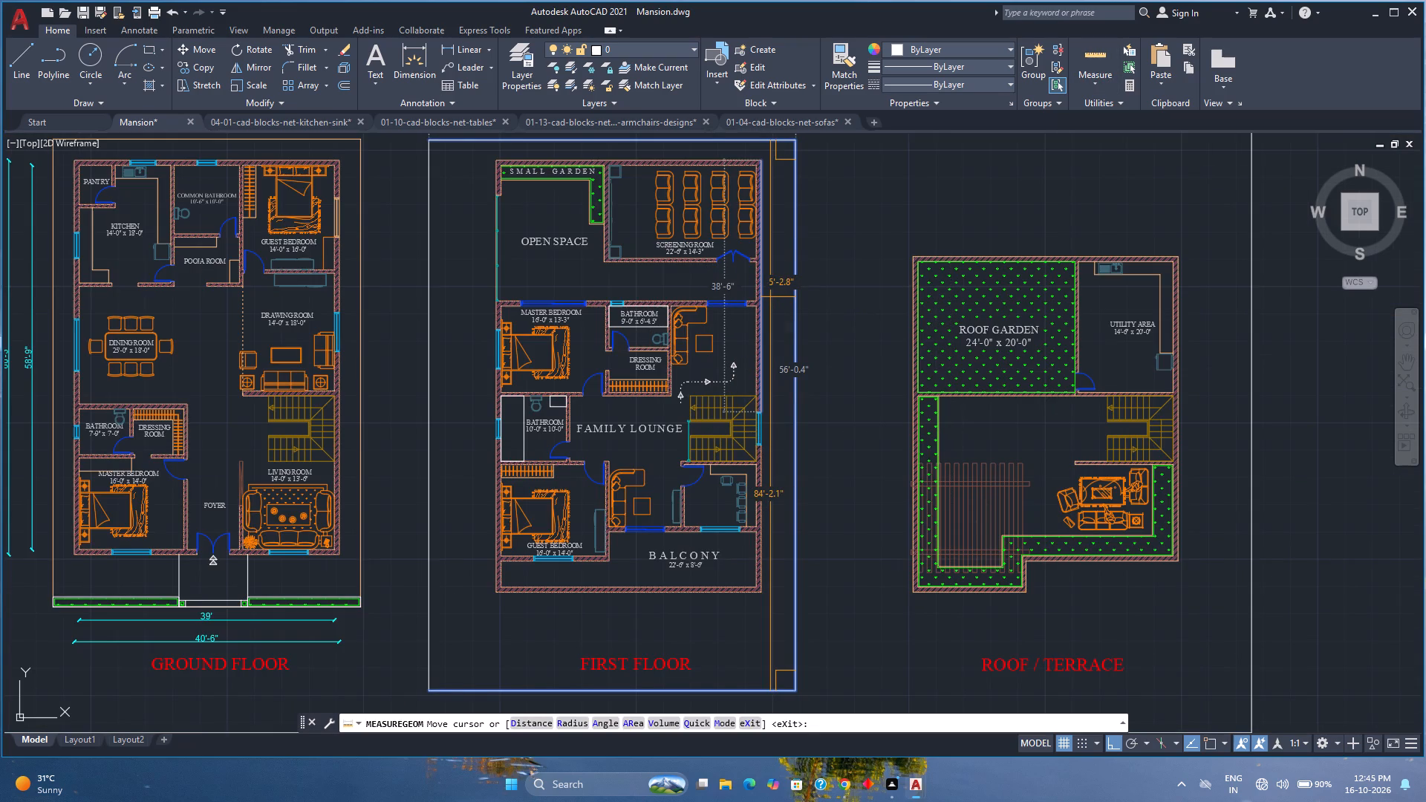
pyautogui.press('Escape')
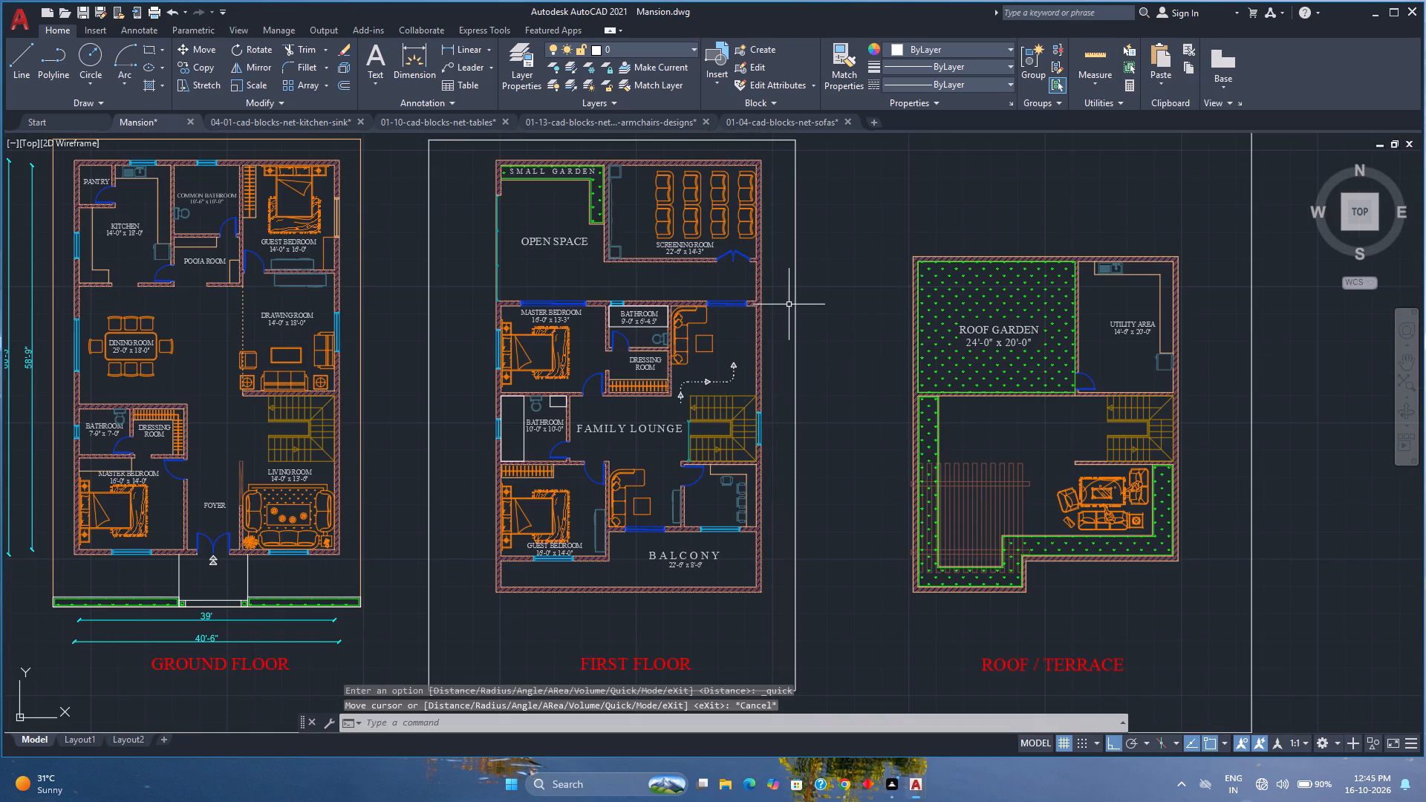
# Stretch the right edge of the first floor frame outward by 0.3".
pyautogui.click(795, 307)
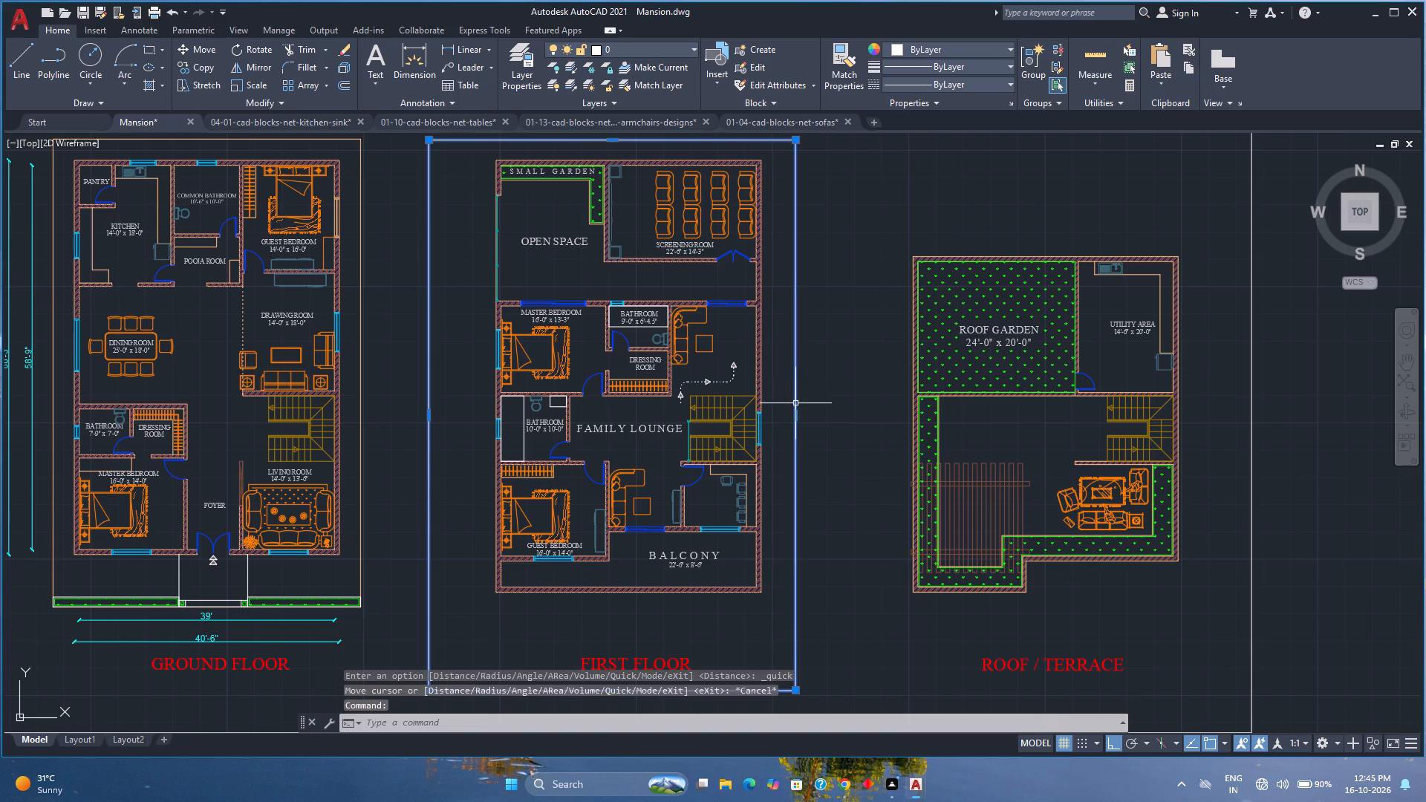
pyautogui.click(795, 413)
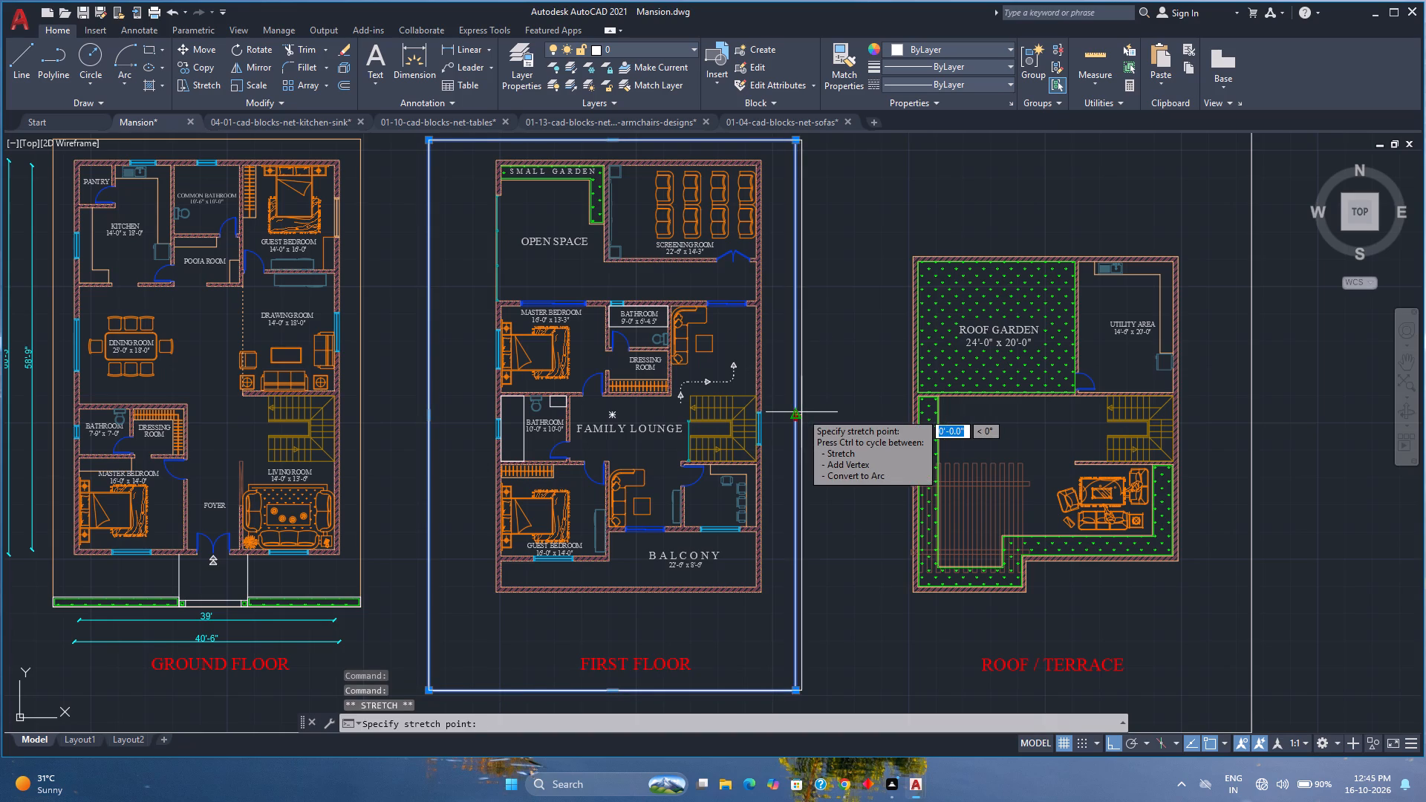
pyautogui.write('0.3"')
pyautogui.press('Return')
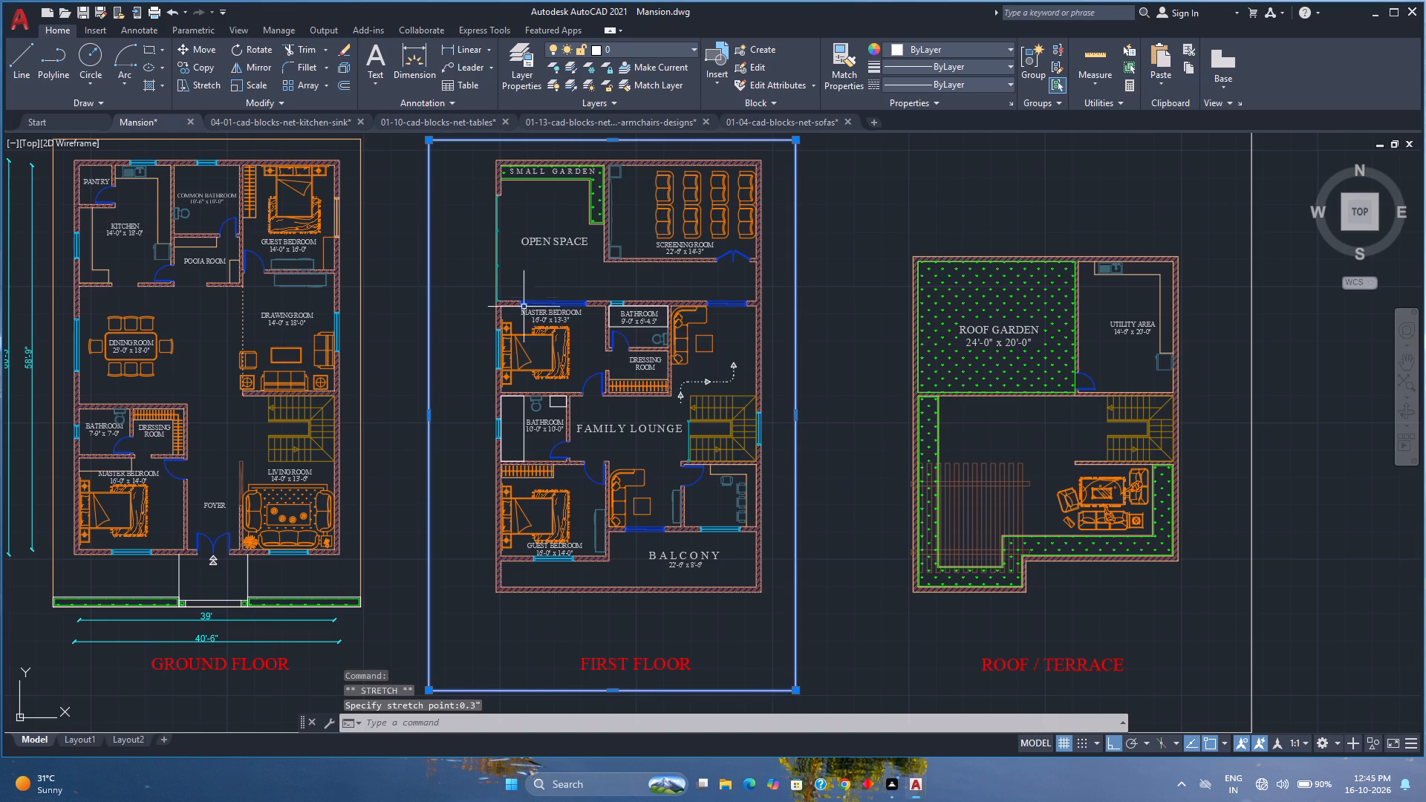
# Align the first floor frame's left edge with the plan's left outer wall and stretch it outward from there by 5'3".
pyautogui.click(429, 414)
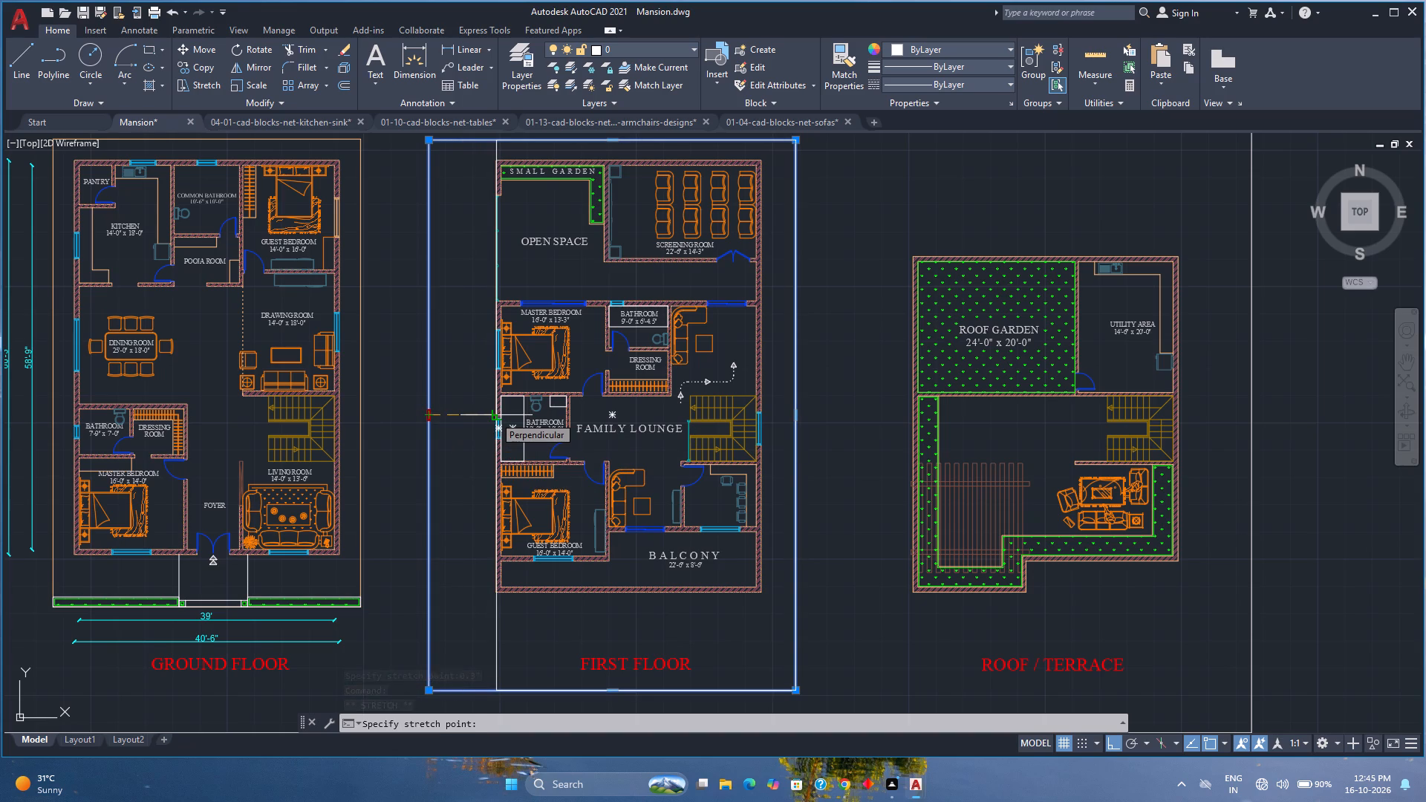
pyautogui.click(494, 416)
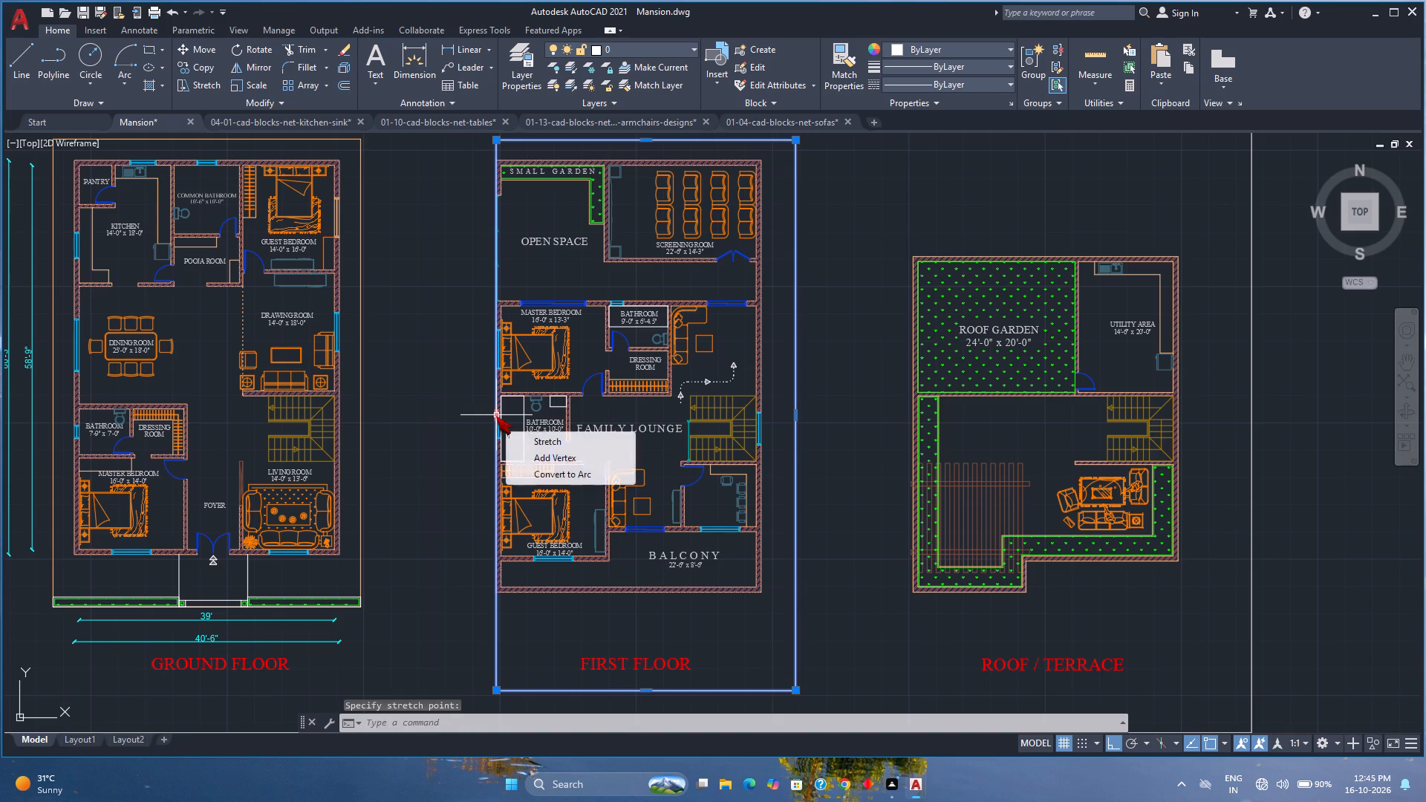
pyautogui.click(494, 416)
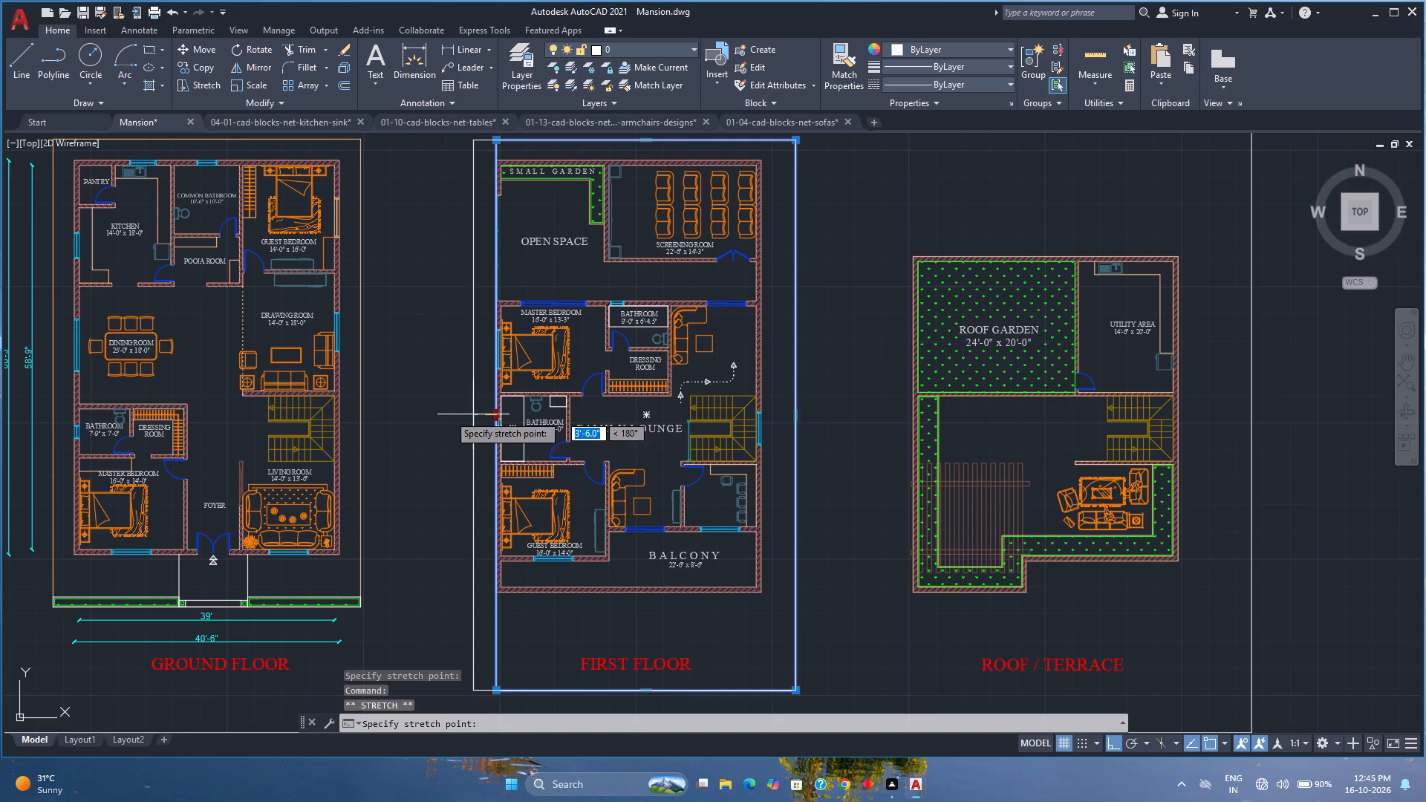
pyautogui.write("5'")
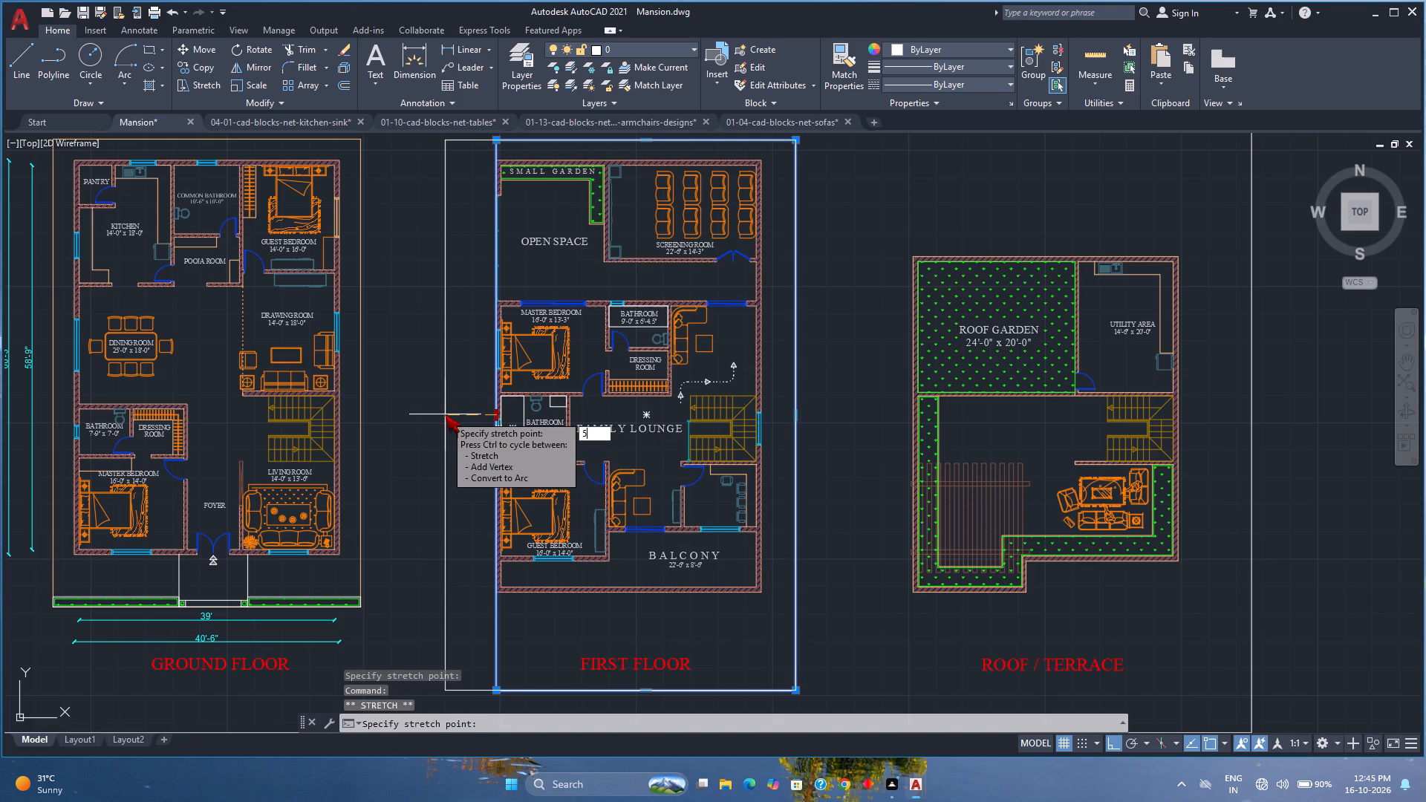
pyautogui.write('3.')
pyautogui.press('BackSpace')
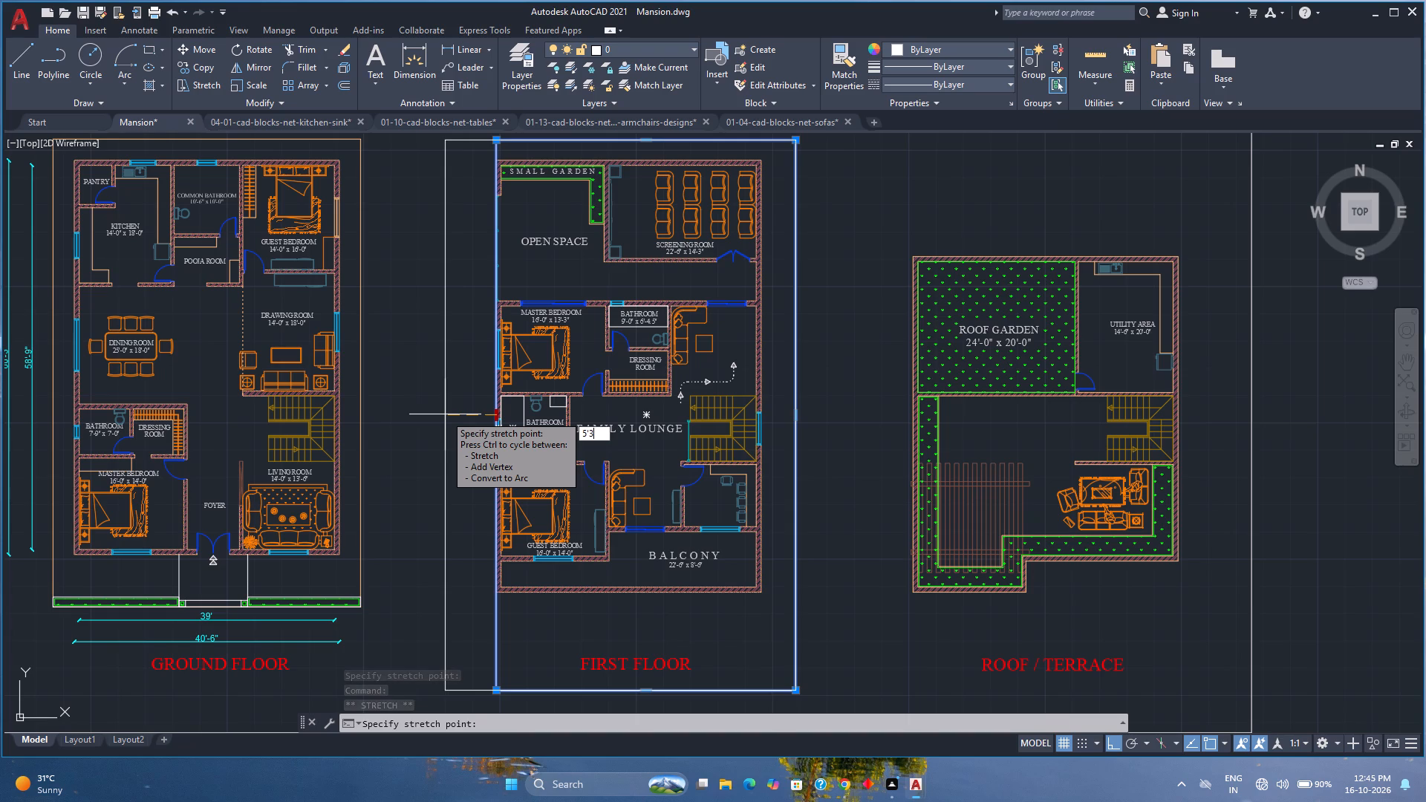
pyautogui.hotkey('shift', '"')
pyautogui.press('Return')
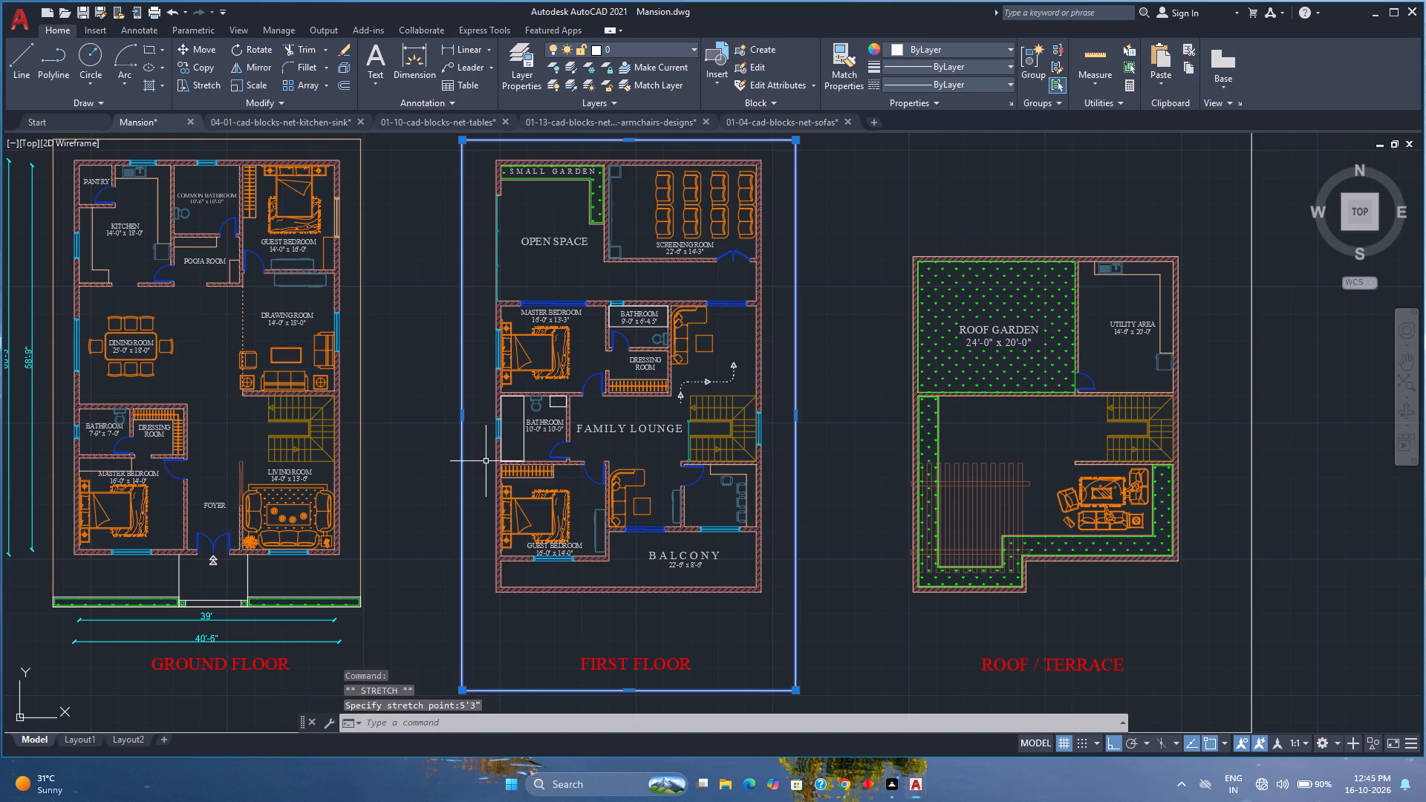
pyautogui.press('Escape')
# Create a new named model view called 1st FLOOR.
pyautogui.scroll(-2, 487, 427)
pyautogui.scroll(1, 487, 427)
pyautogui.moveTo(487, 427); pyautogui.dragTo(394, 389, button='middle')
pyautogui.write('VIEW')
pyautogui.press('Return')
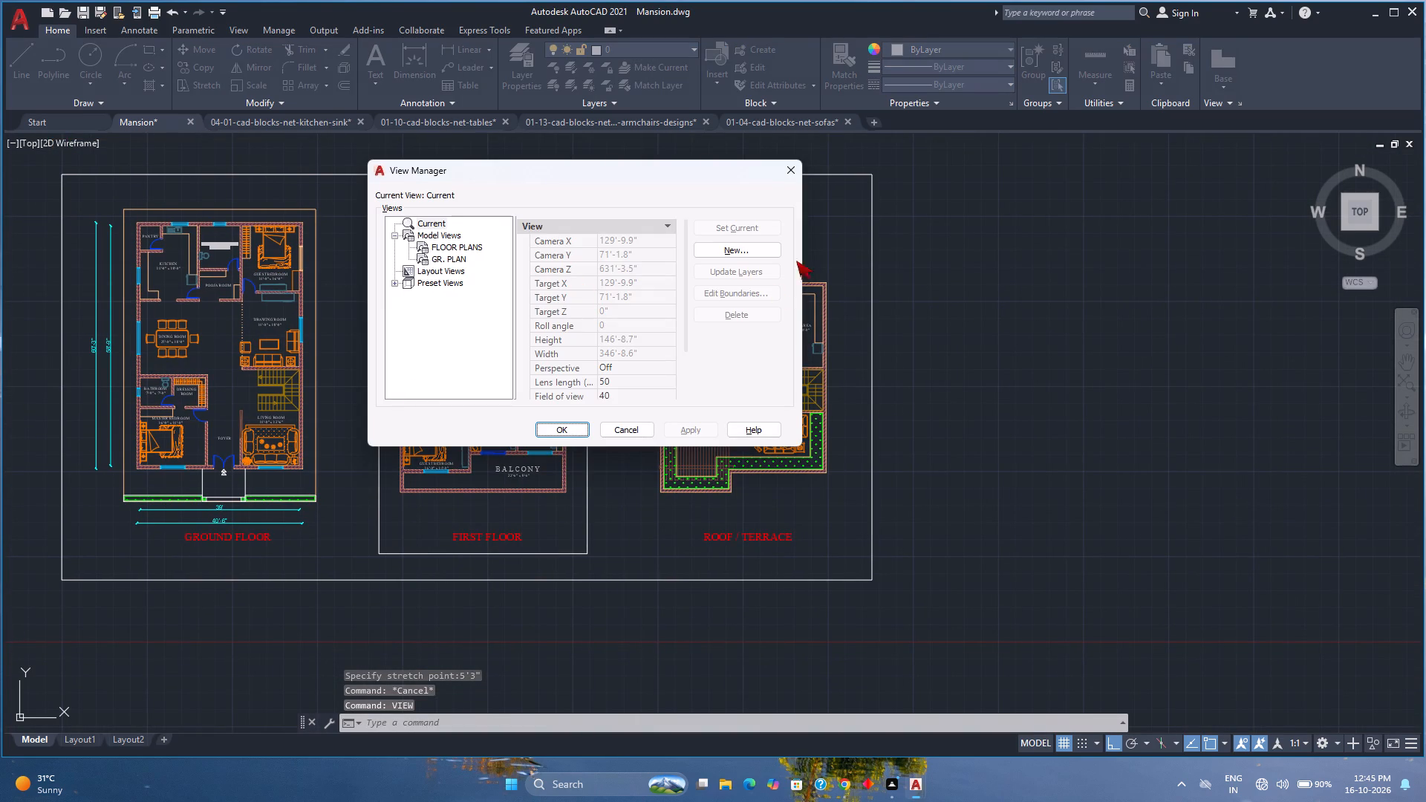
pyautogui.click(755, 249)
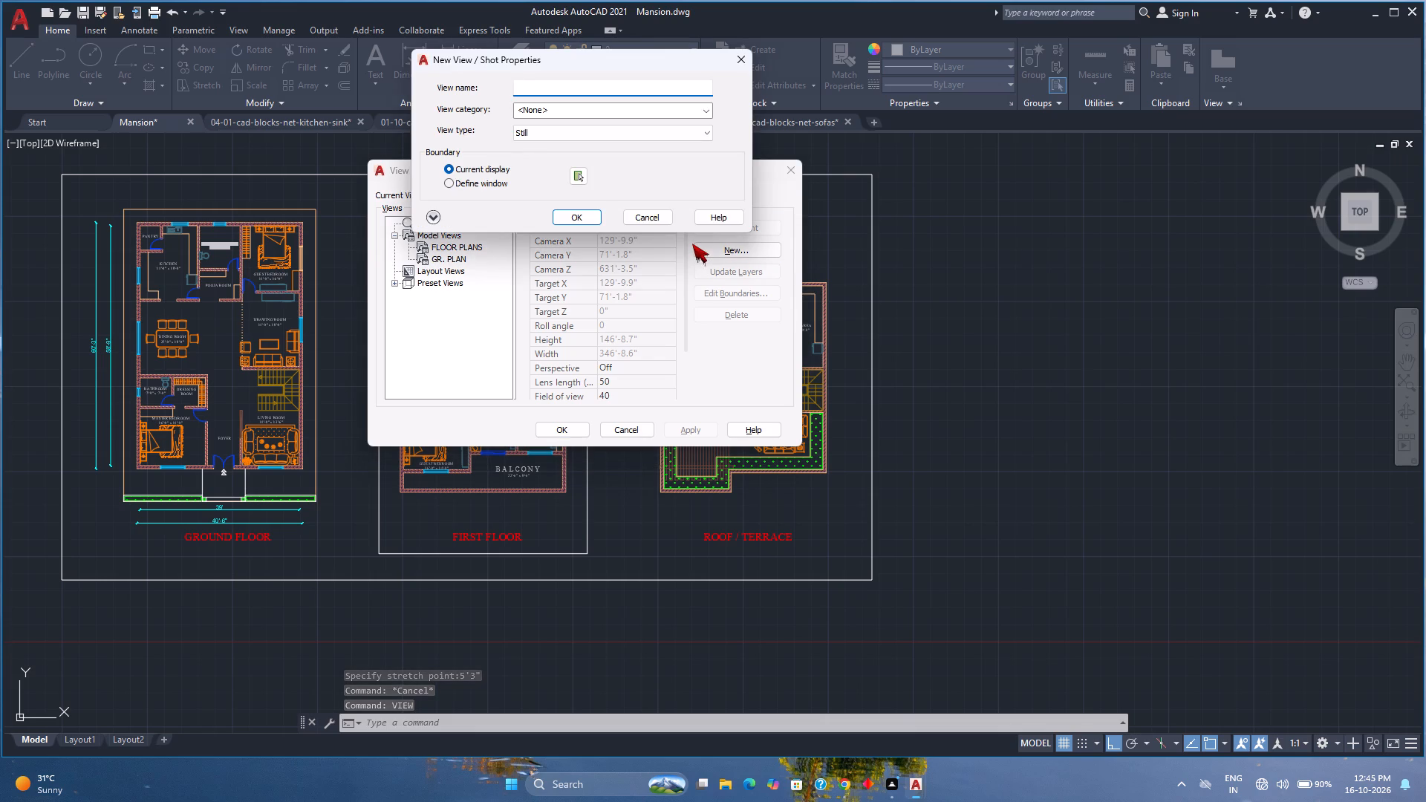
pyautogui.write('FIR')
pyautogui.press('BackSpace')
pyautogui.press('BackSpace')
pyautogui.press('BackSpace')
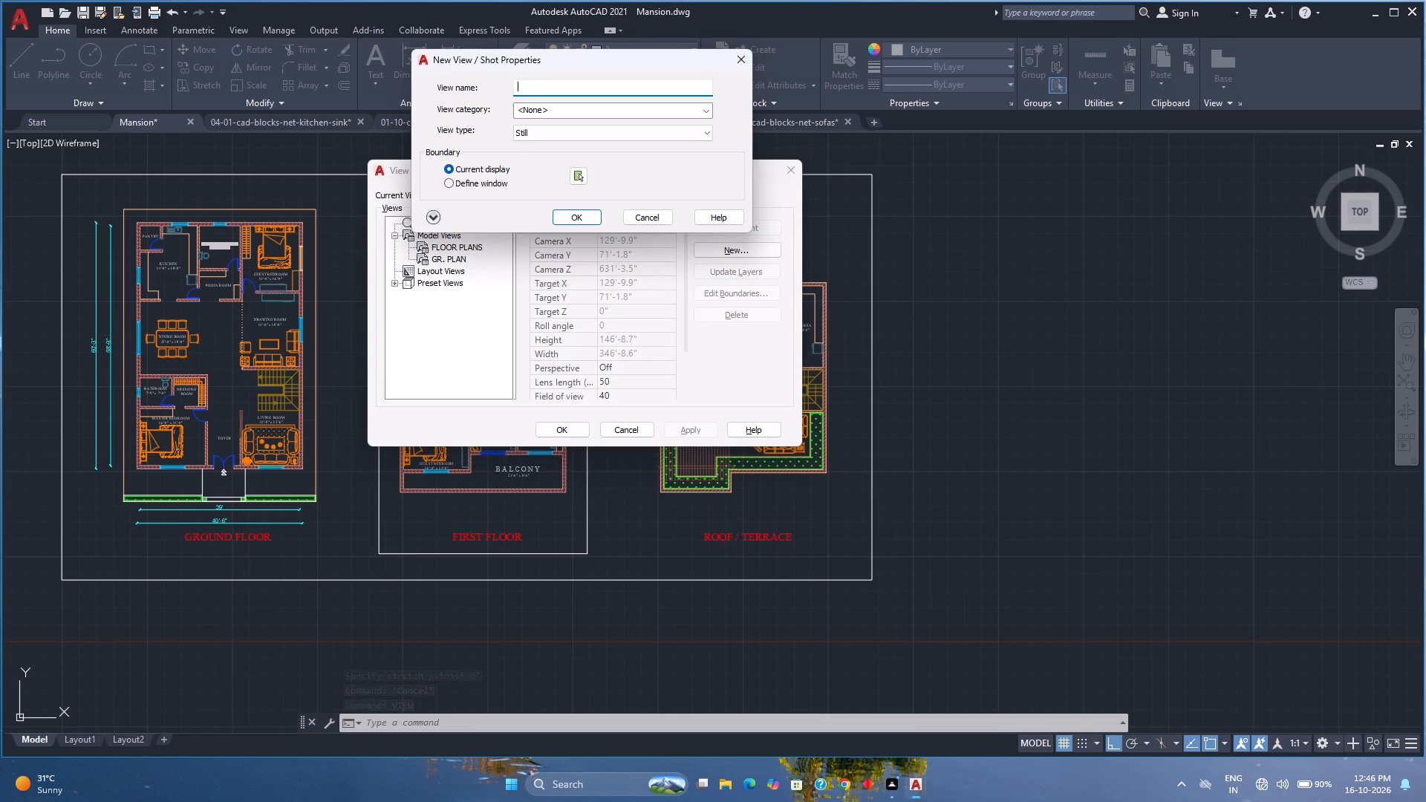
pyautogui.write('1ST')
pyautogui.press('space')
pyautogui.press('BackSpace')
pyautogui.press('BackSpace')
pyautogui.press('BackSpace')
pyautogui.press('BackSpace')
pyautogui.press('1')
pyautogui.write('sr')
pyautogui.press('BackSpace')
pyautogui.write('t')
pyautogui.press('space')
pyautogui.write('FLOOR')
pyautogui.press('Return')
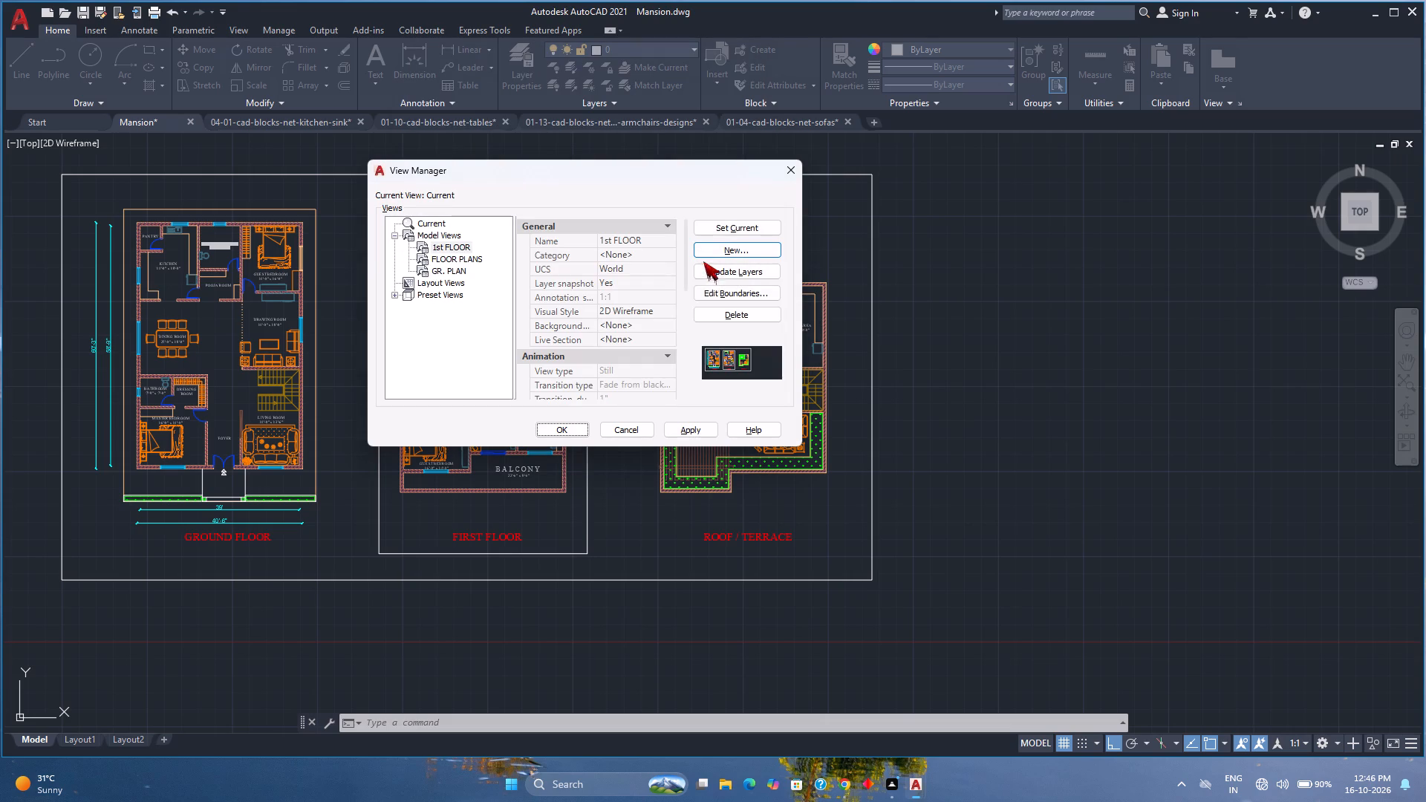
# Set the boundaries of the 1st FLOOR view to the corners of the first floor frame and save the view.
pyautogui.click(458, 247)
pyautogui.rightClick(460, 244)
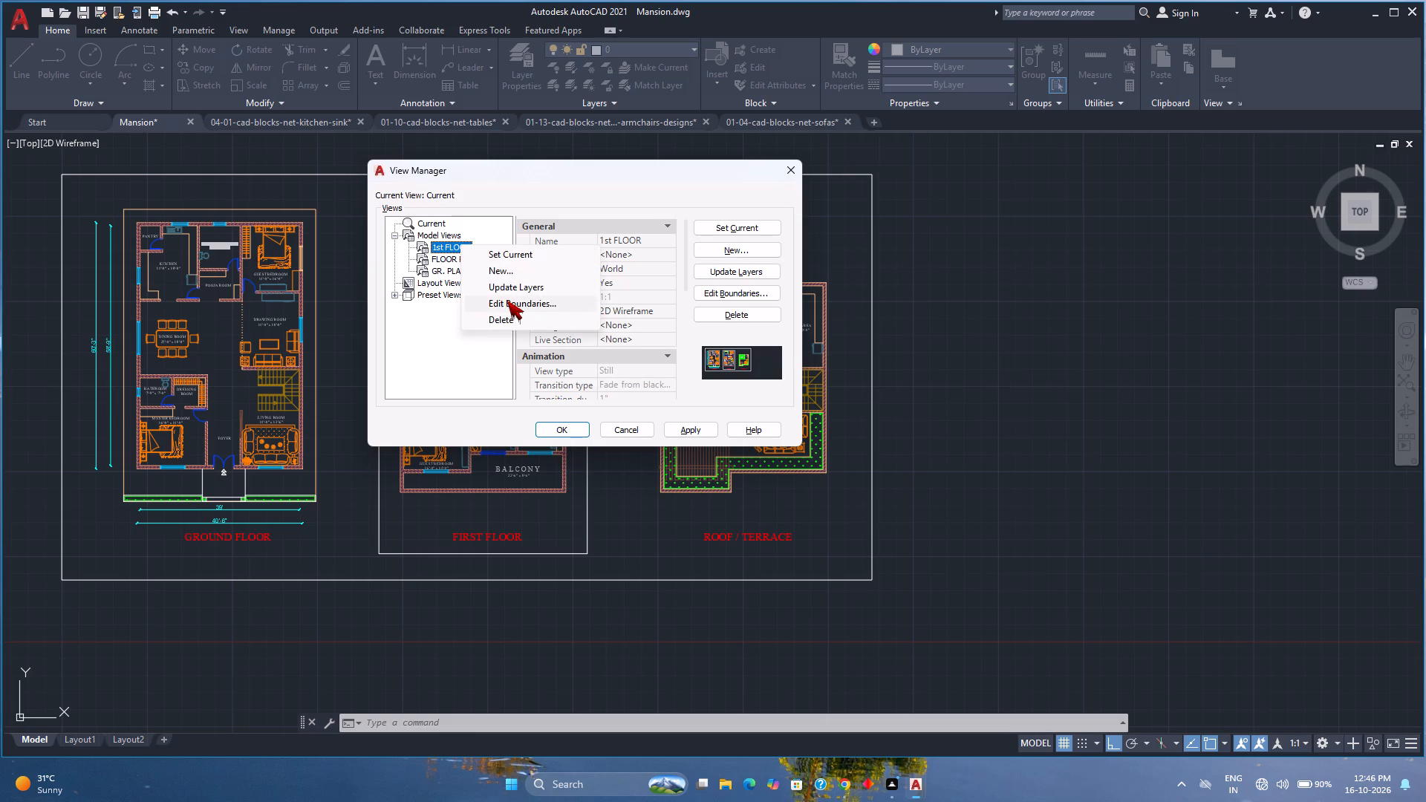
pyautogui.click(509, 302)
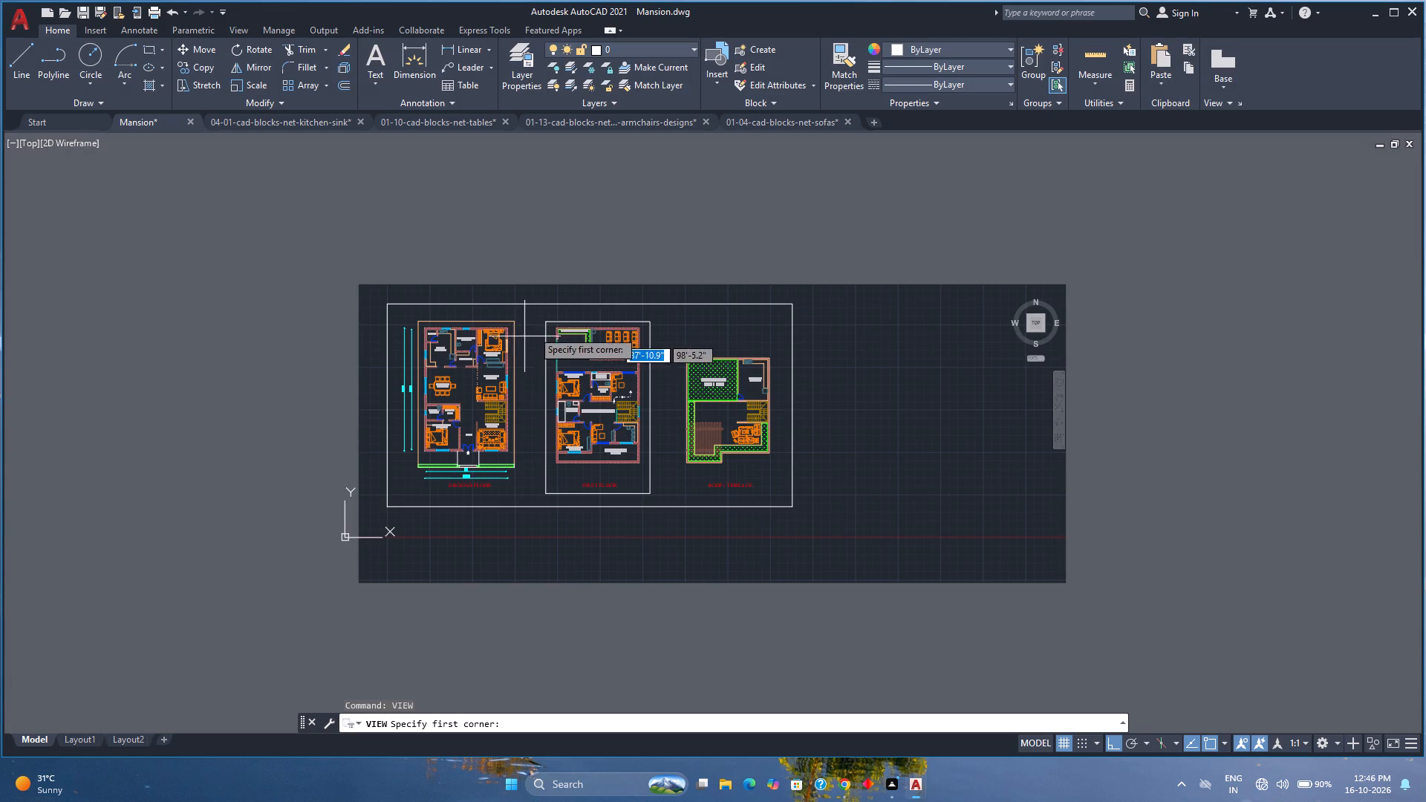
pyautogui.click(546, 324)
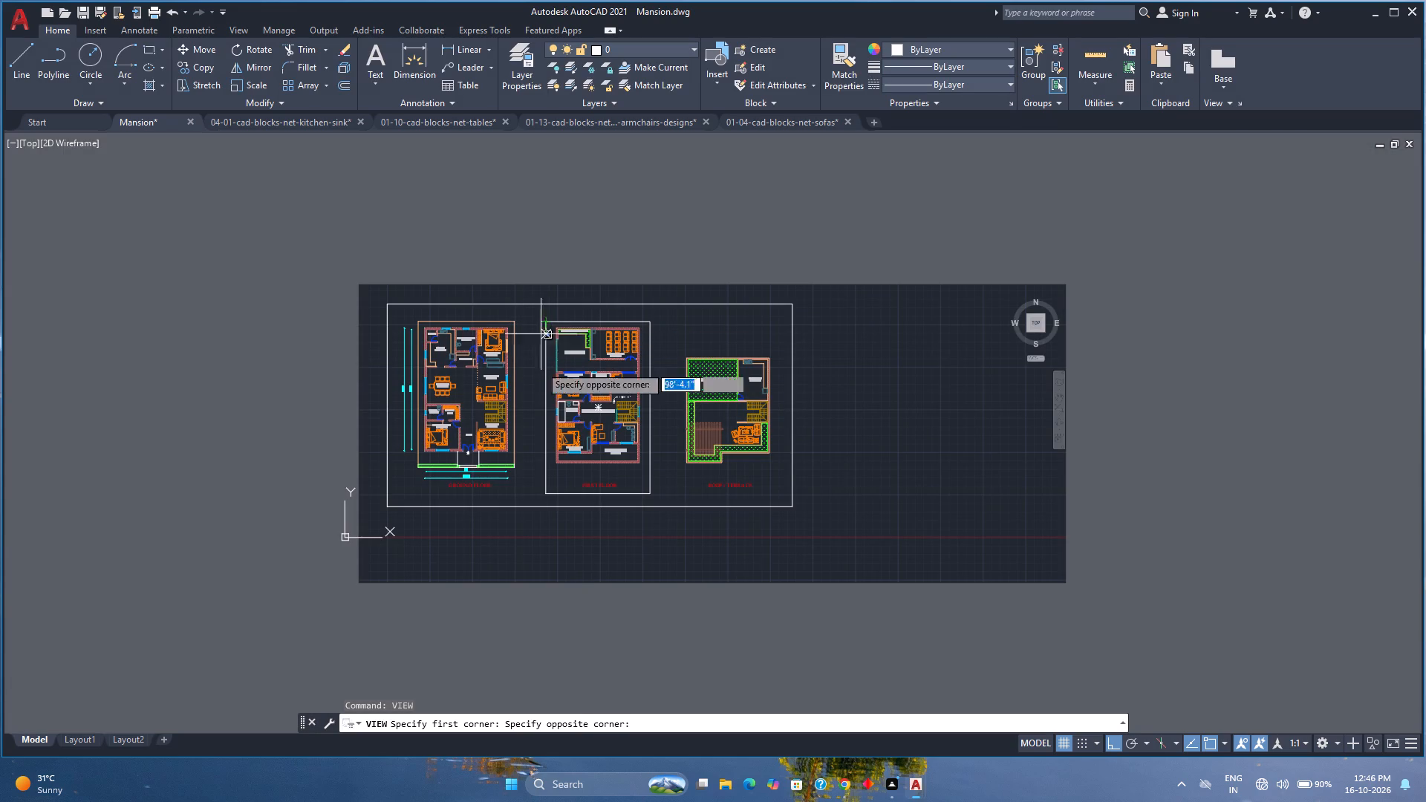
pyautogui.click(654, 495)
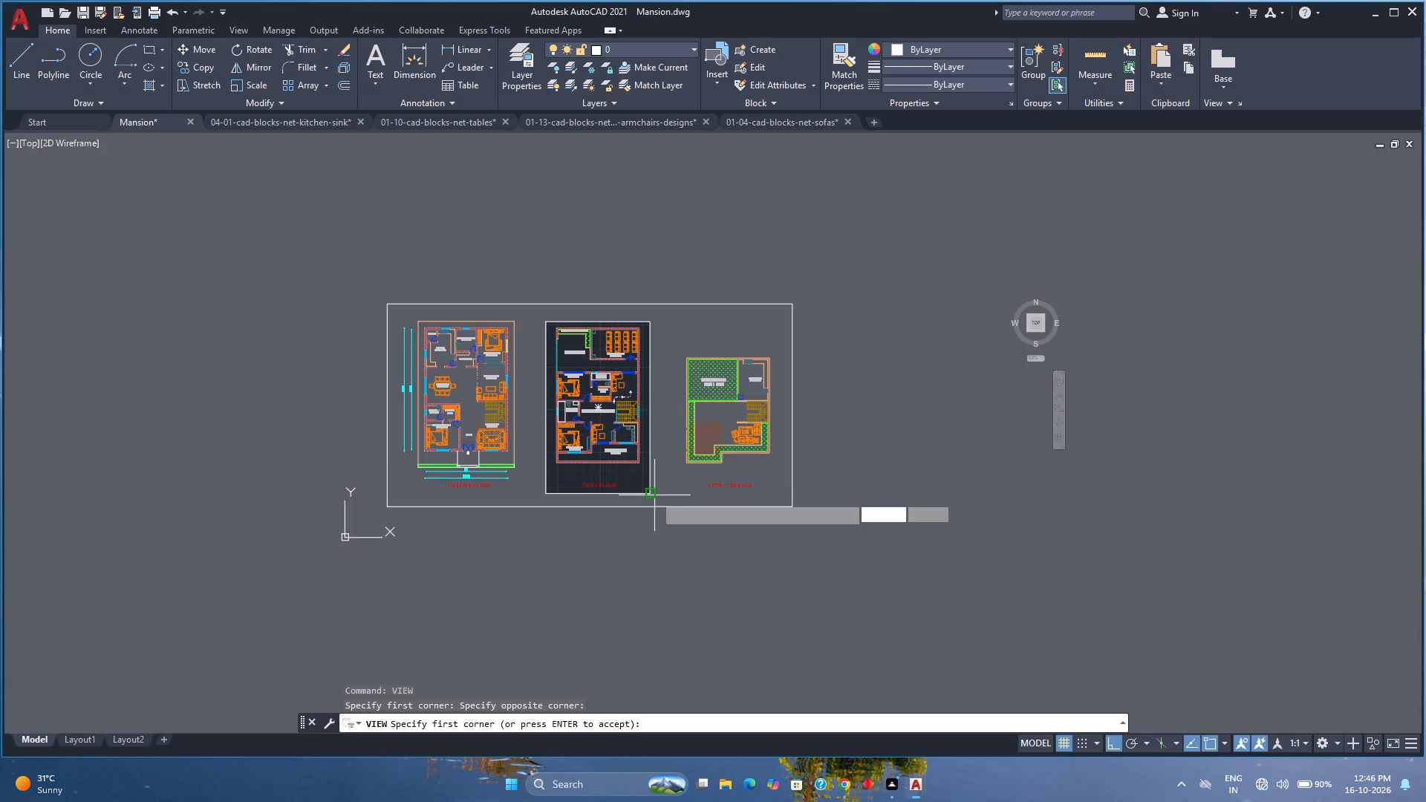
pyautogui.press('Return')
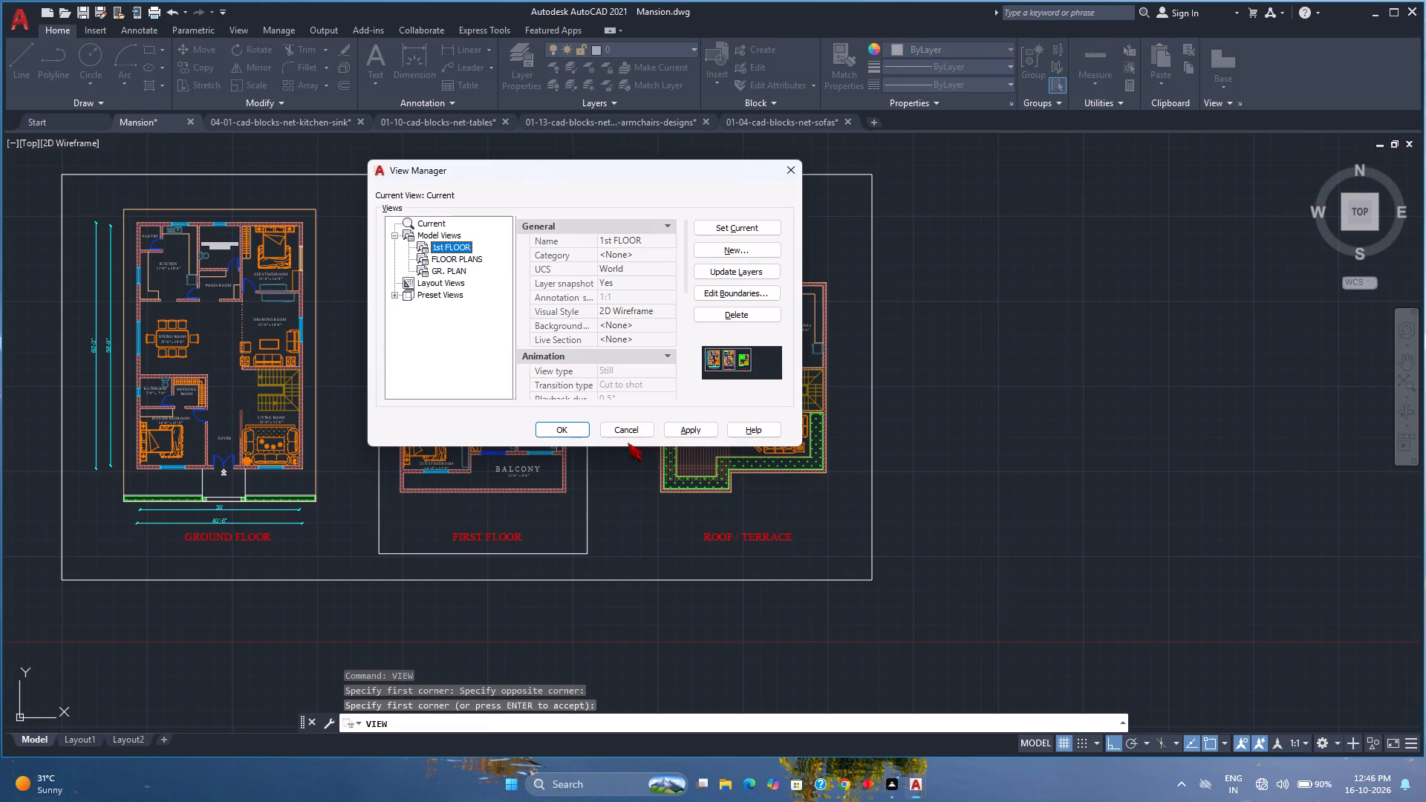
pyautogui.click(579, 428)
# Delete the rectangular frame around the first floor plan.
pyautogui.moveTo(649, 353); pyautogui.dragTo(501, 369, button='middle')
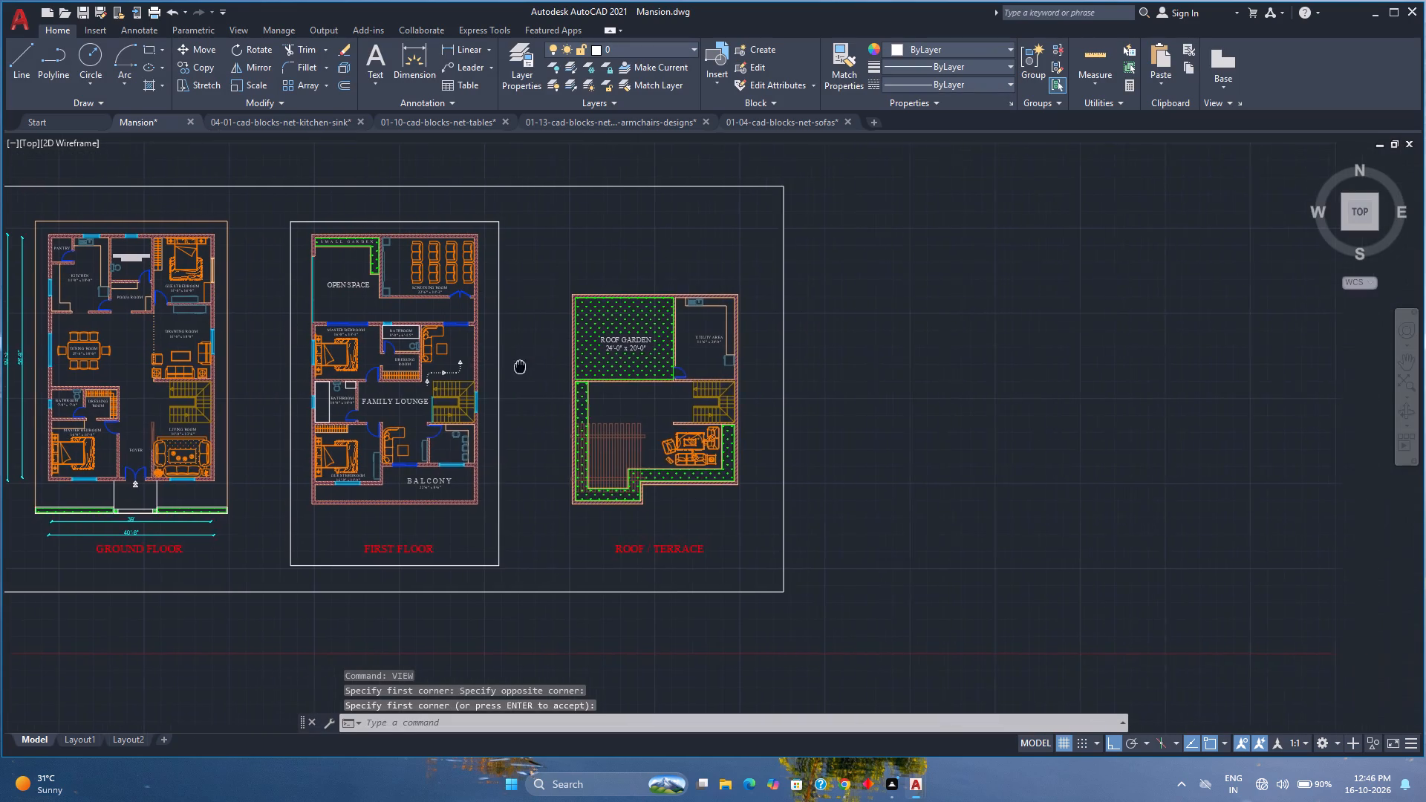
pyautogui.moveTo(501, 369); pyautogui.dragTo(496, 369, button='middle')
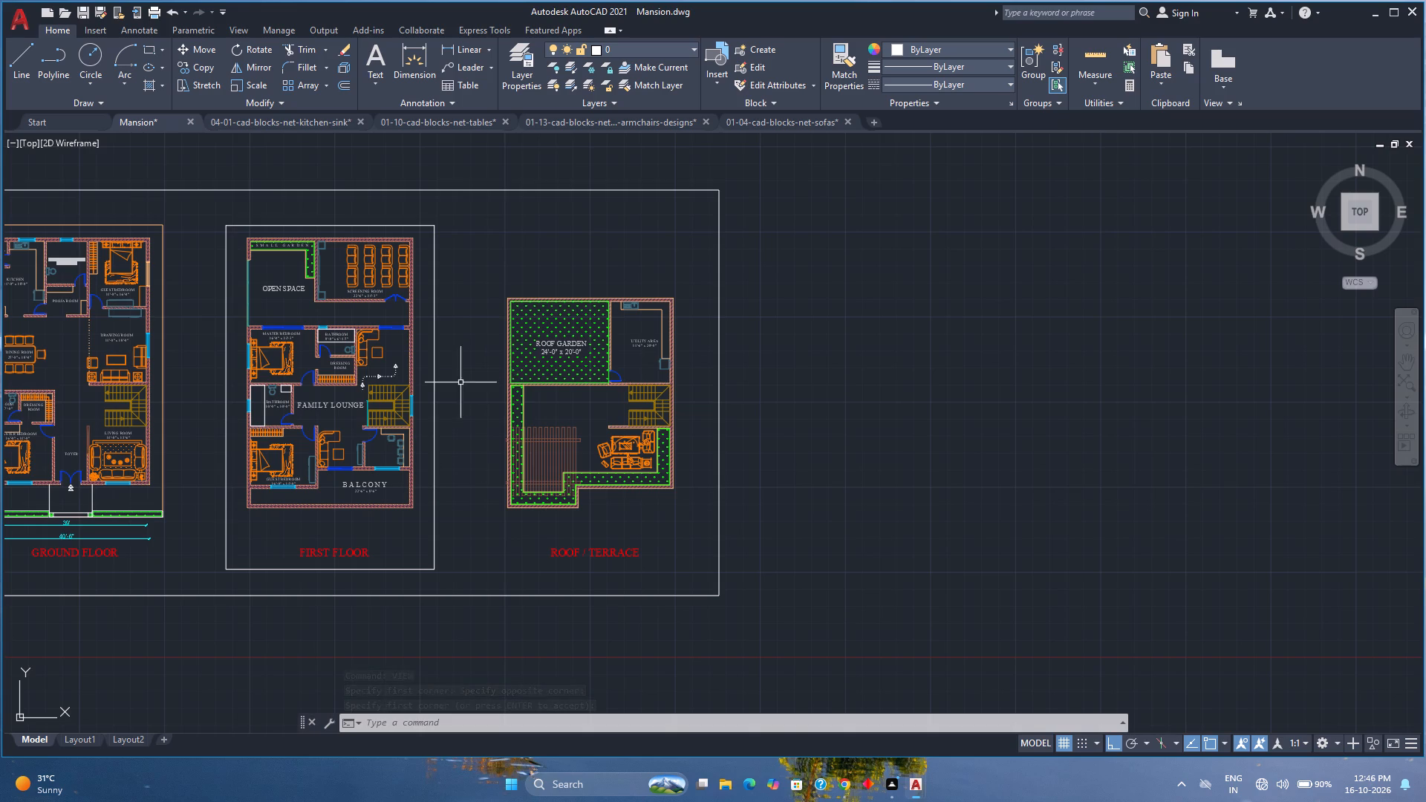
pyautogui.click(437, 392)
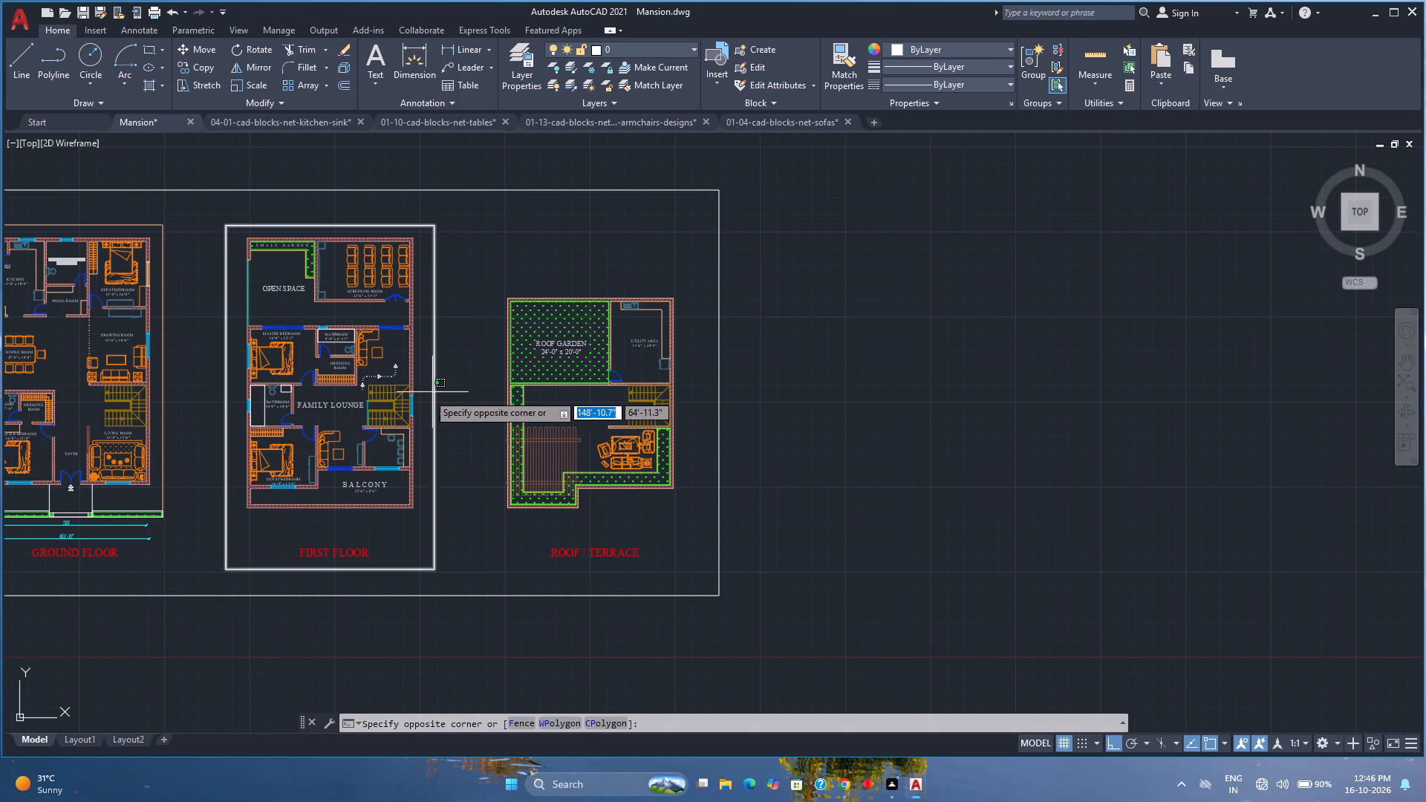
pyautogui.click(427, 394)
pyautogui.press('Delete')
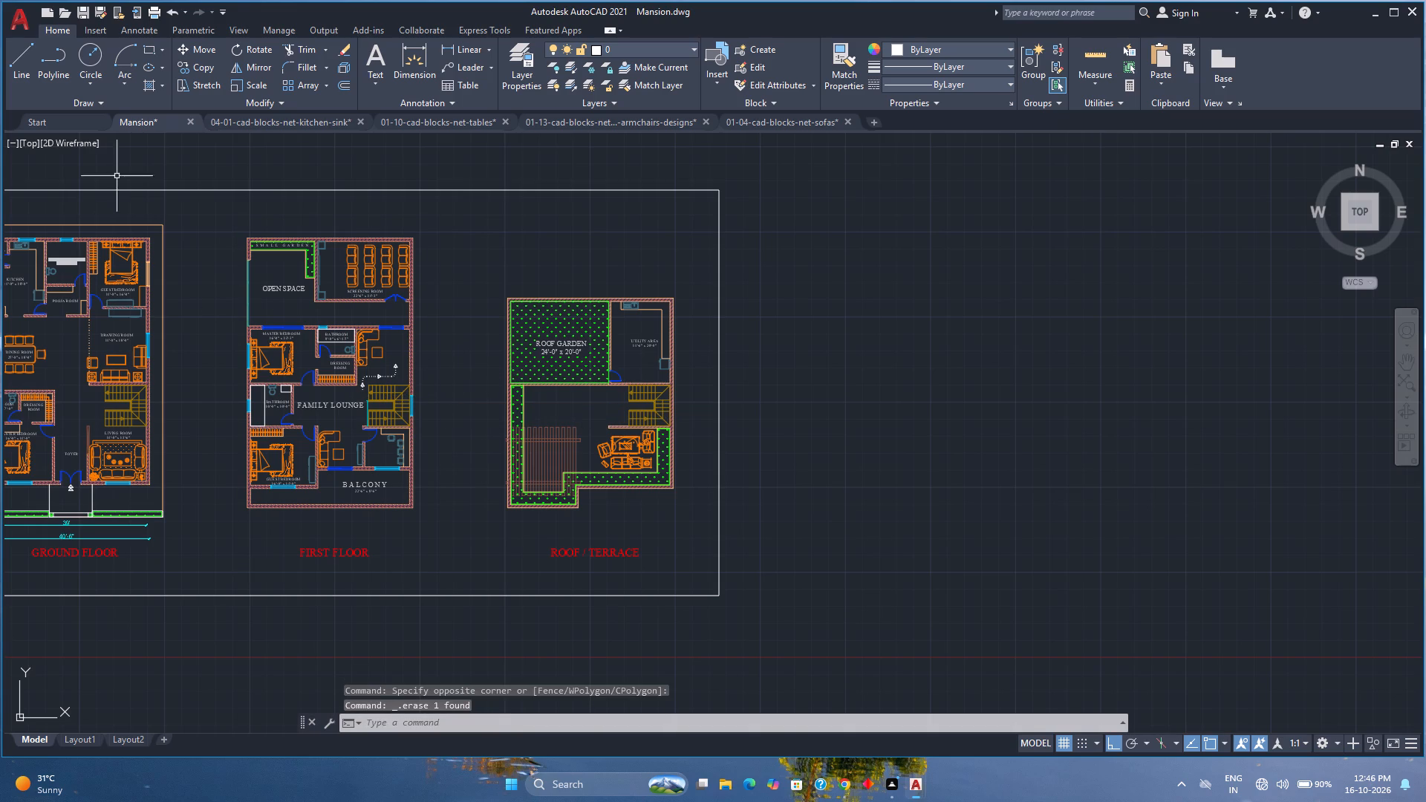
# Draw a rectangular frame about 51' by 68' around the roof/terrace plan and its title.
pyautogui.click(144, 49)
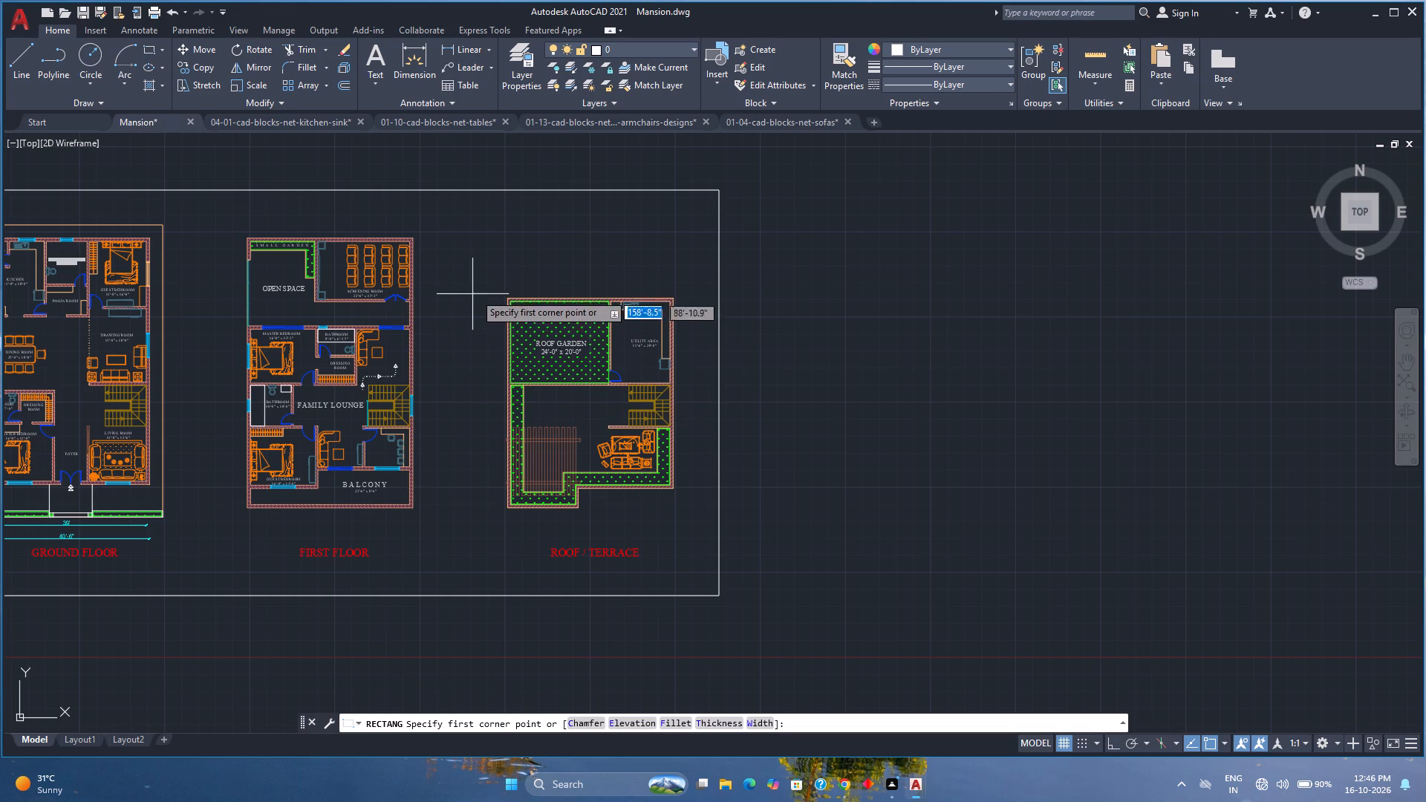
pyautogui.click(489, 287)
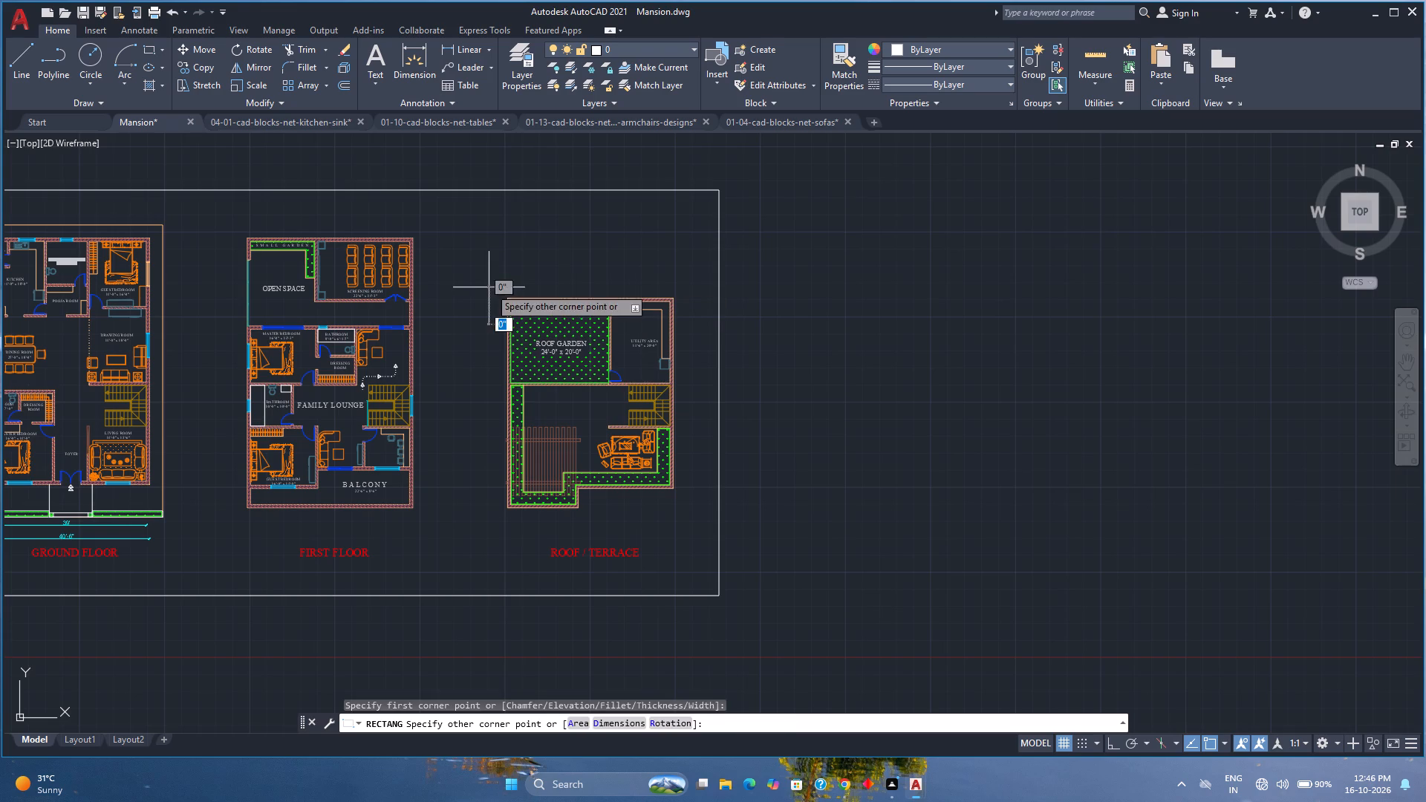
pyautogui.click(697, 567)
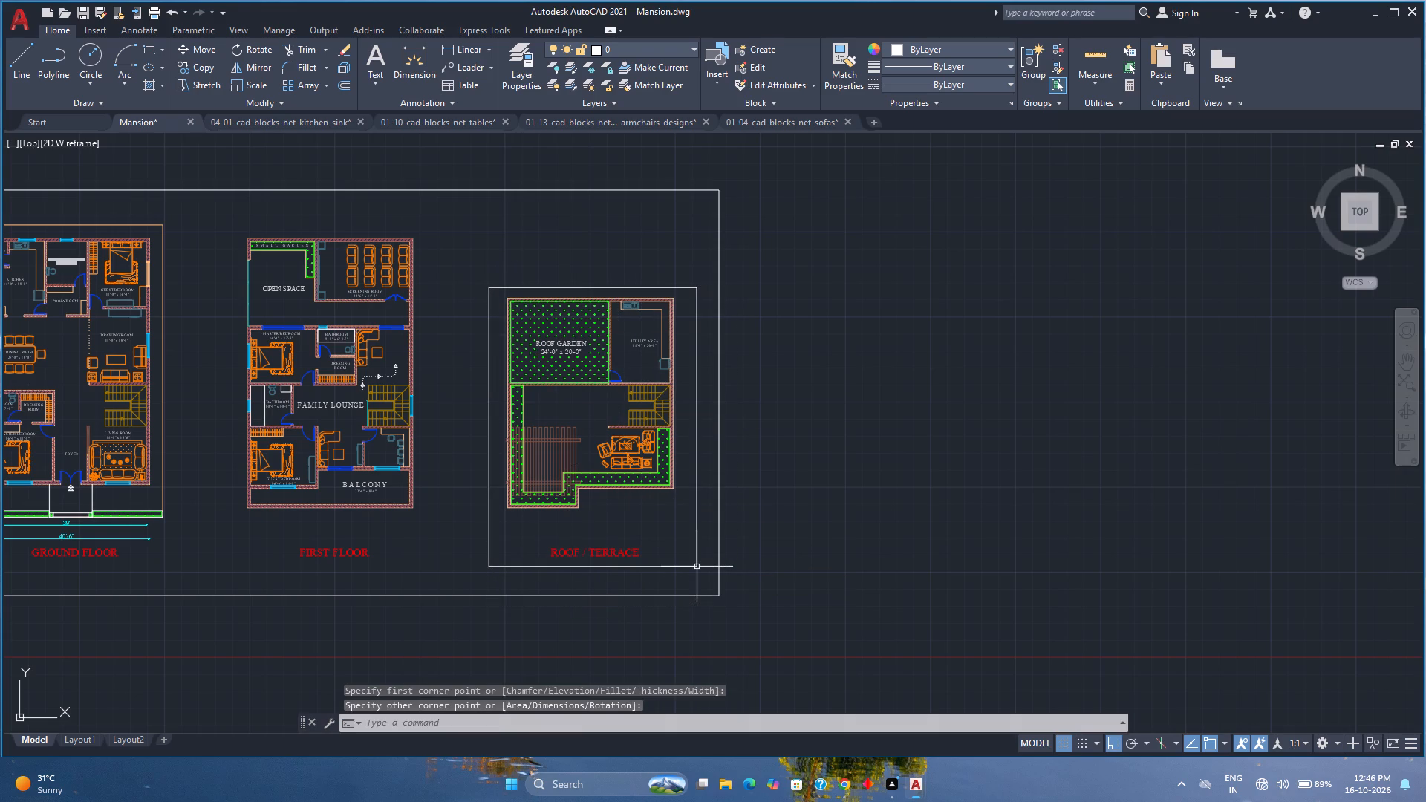
pyautogui.press('Escape')
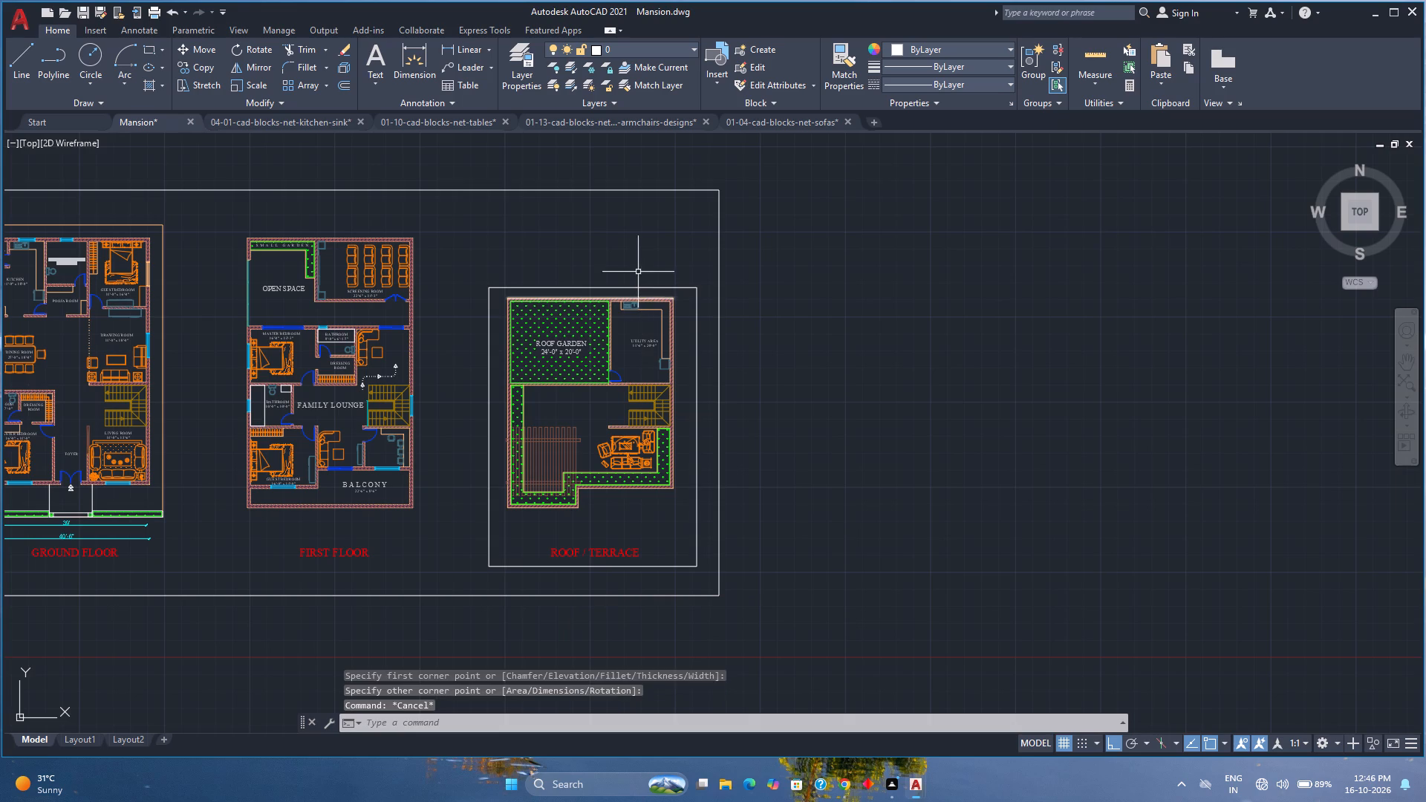
# Start a new named model view and set its boundary window to the corners of the roof/terrace frame.
pyautogui.write('VIEW')
pyautogui.press('Return')
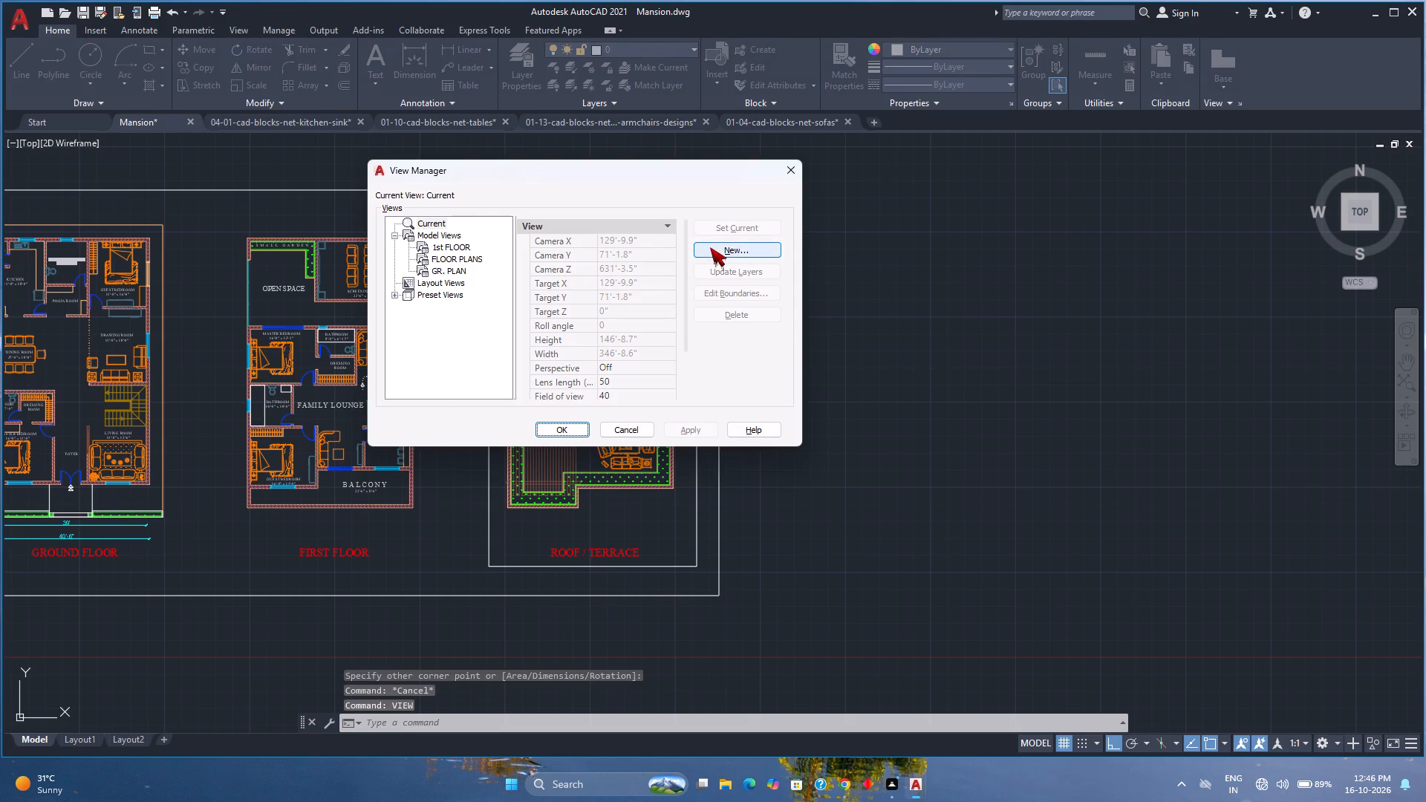
pyautogui.click(710, 247)
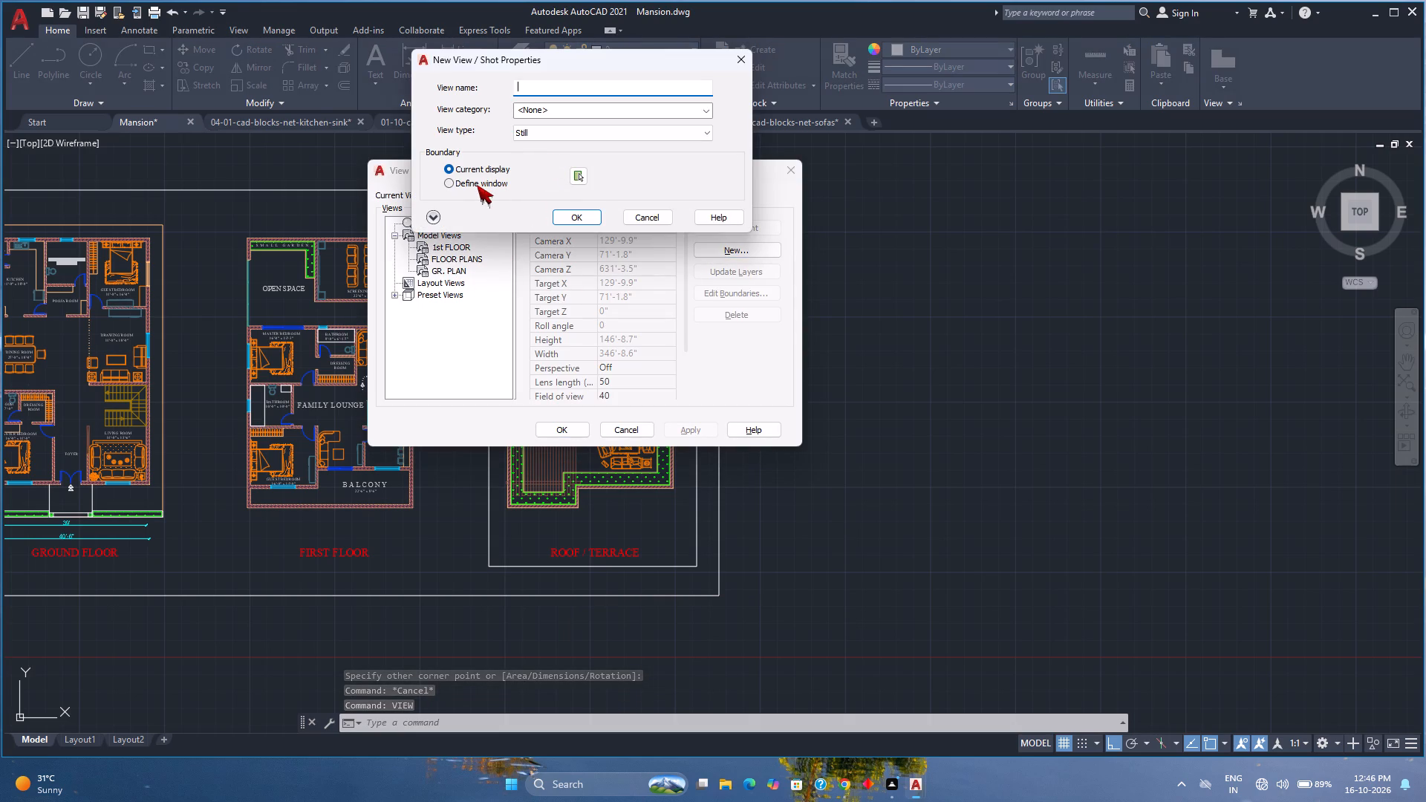
pyautogui.click(477, 185)
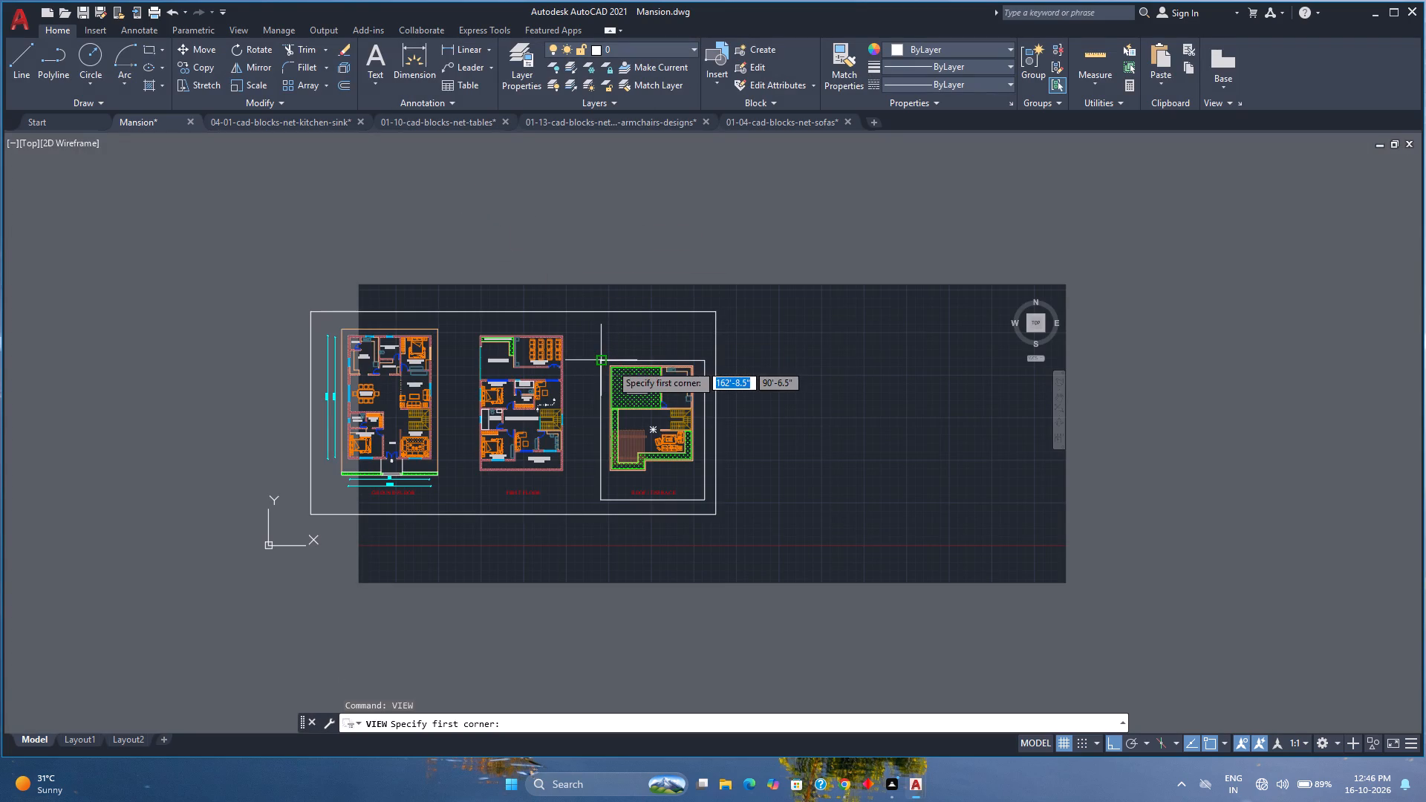
pyautogui.click(611, 364)
pyautogui.press('Escape')
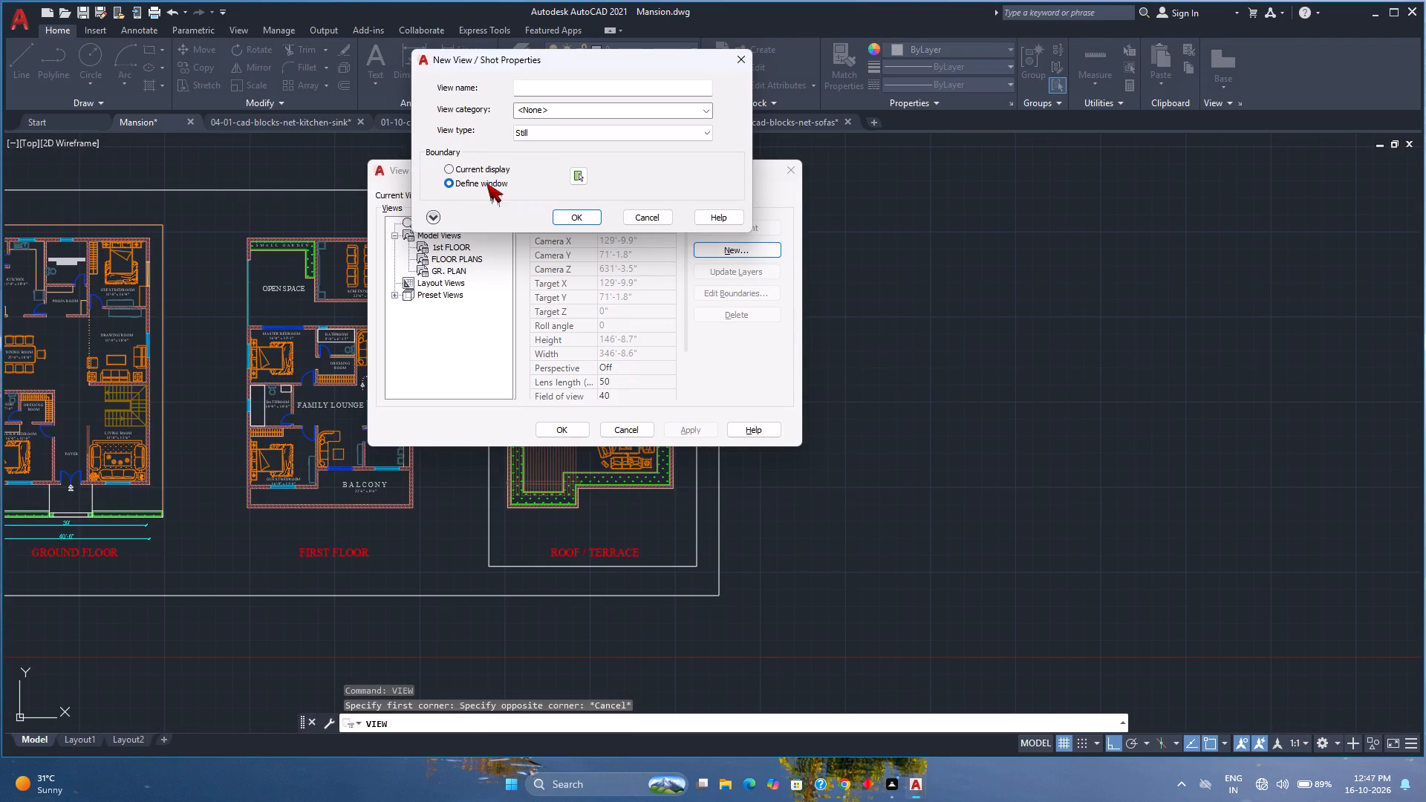
pyautogui.click(486, 183)
pyautogui.click(577, 220)
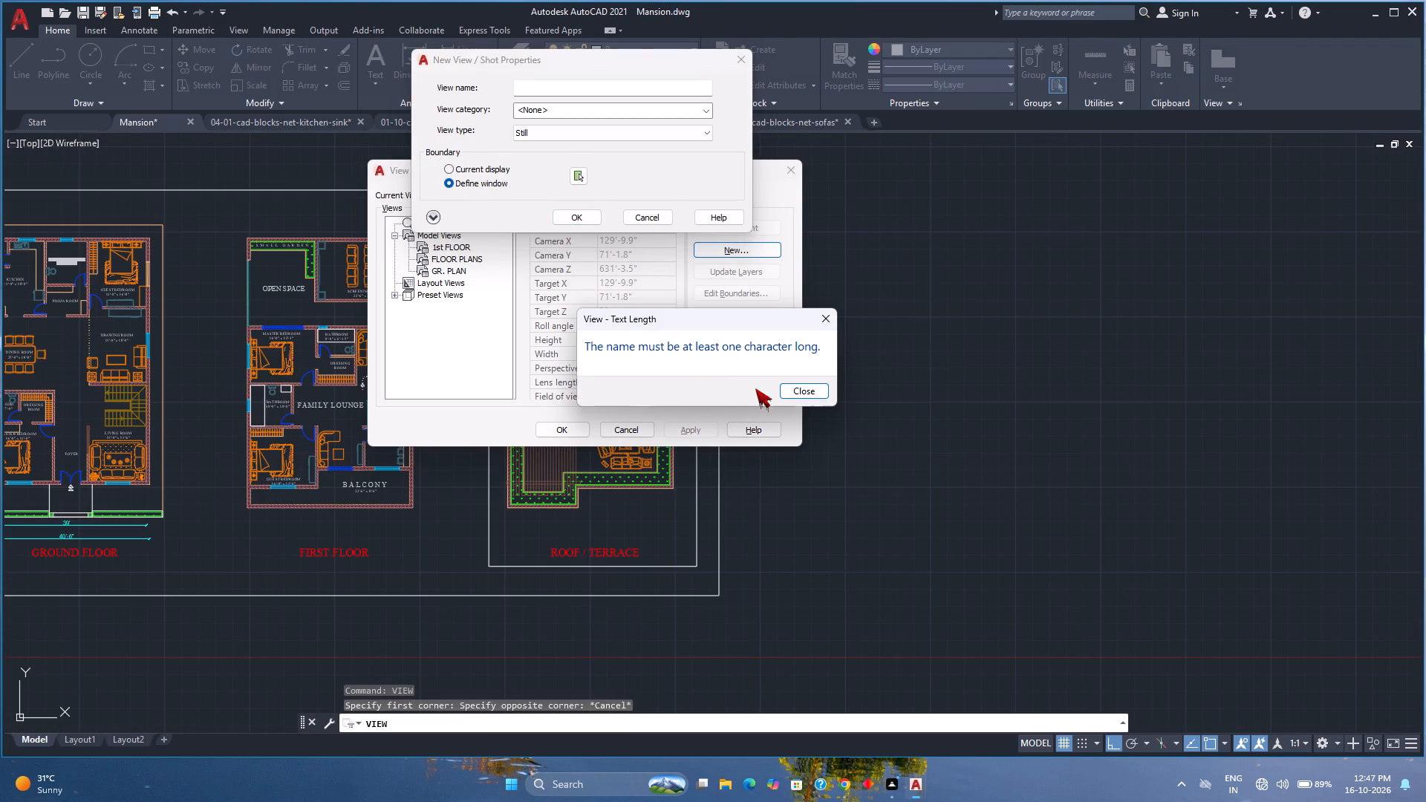
pyautogui.click(804, 397)
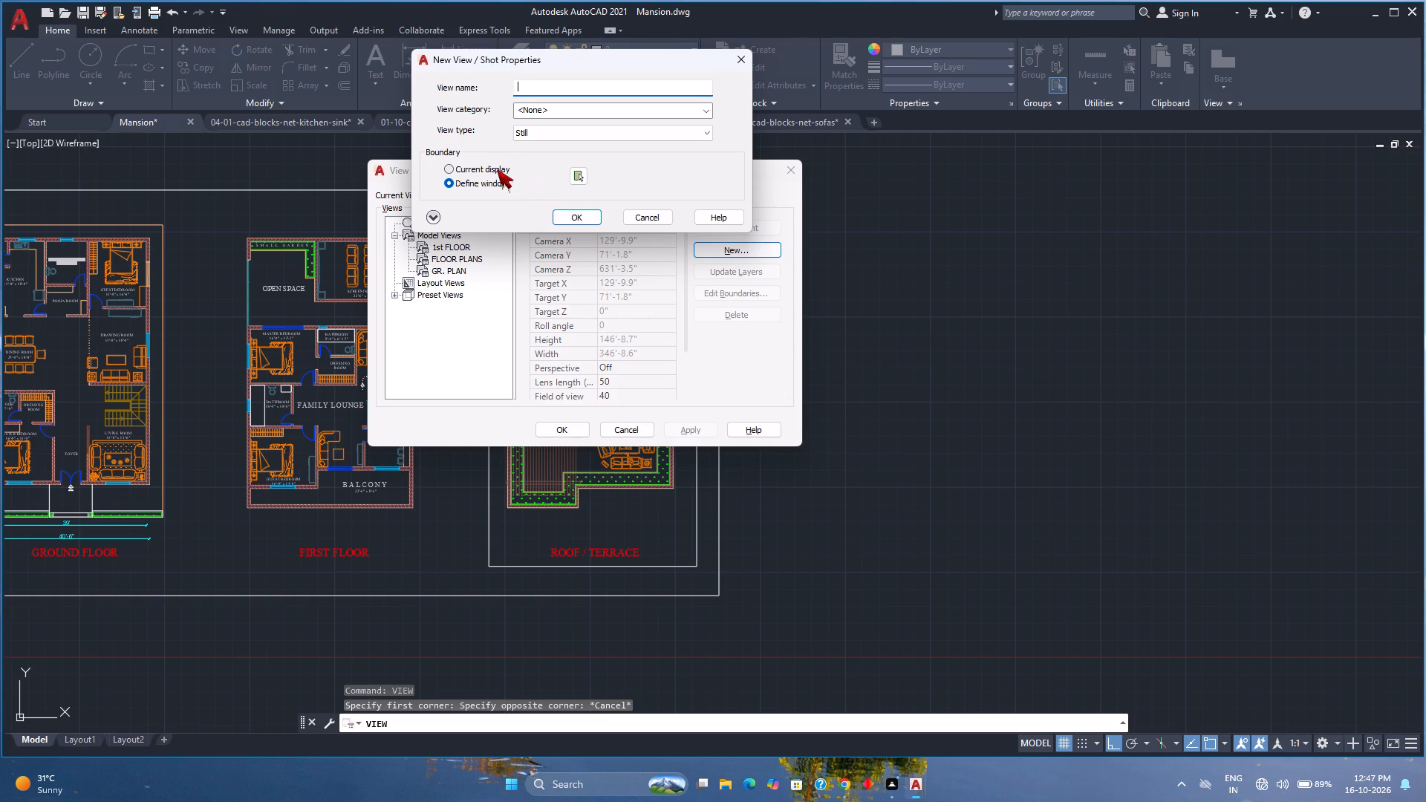
pyautogui.click(576, 176)
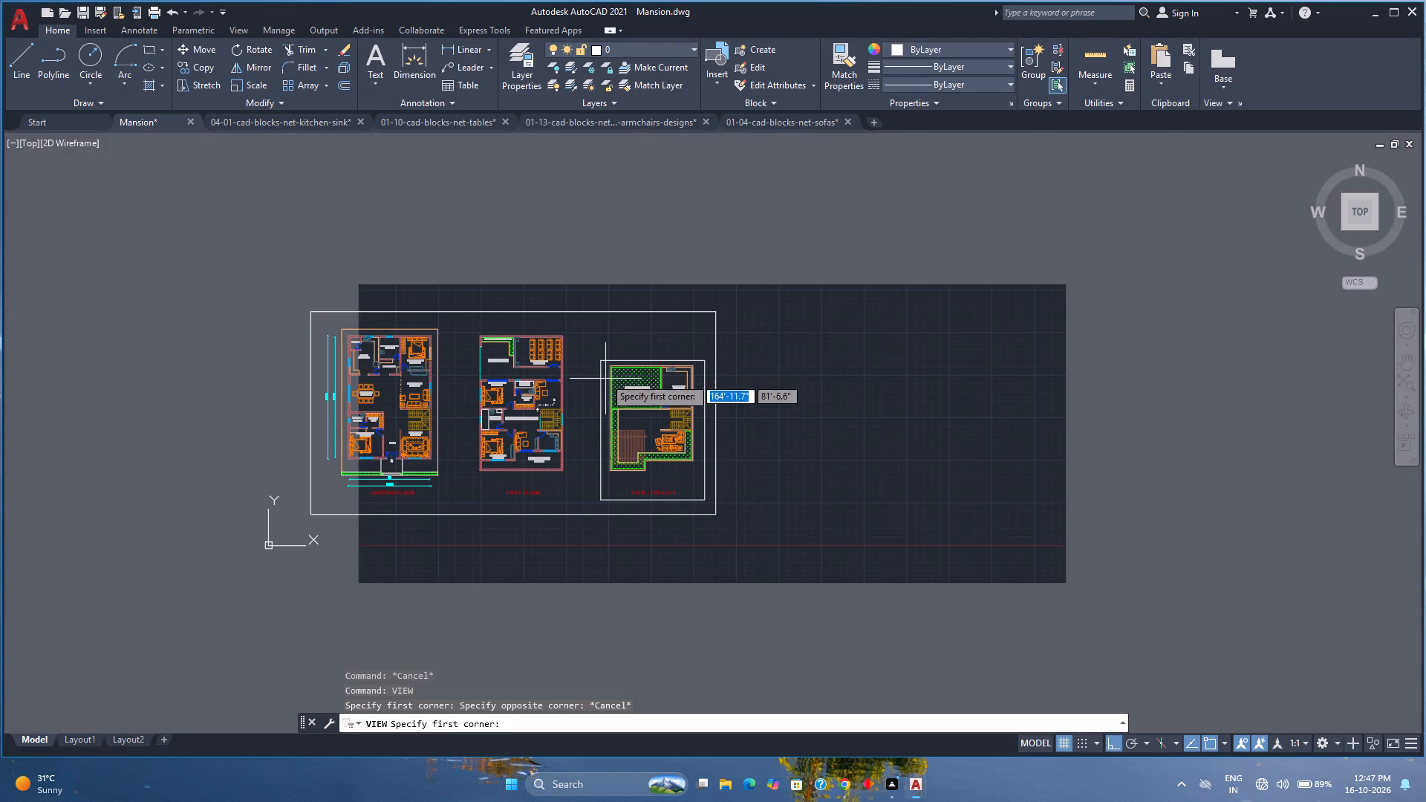
pyautogui.scroll(2, 599, 364)
pyautogui.click(597, 355)
pyautogui.scroll(-3, 597, 355)
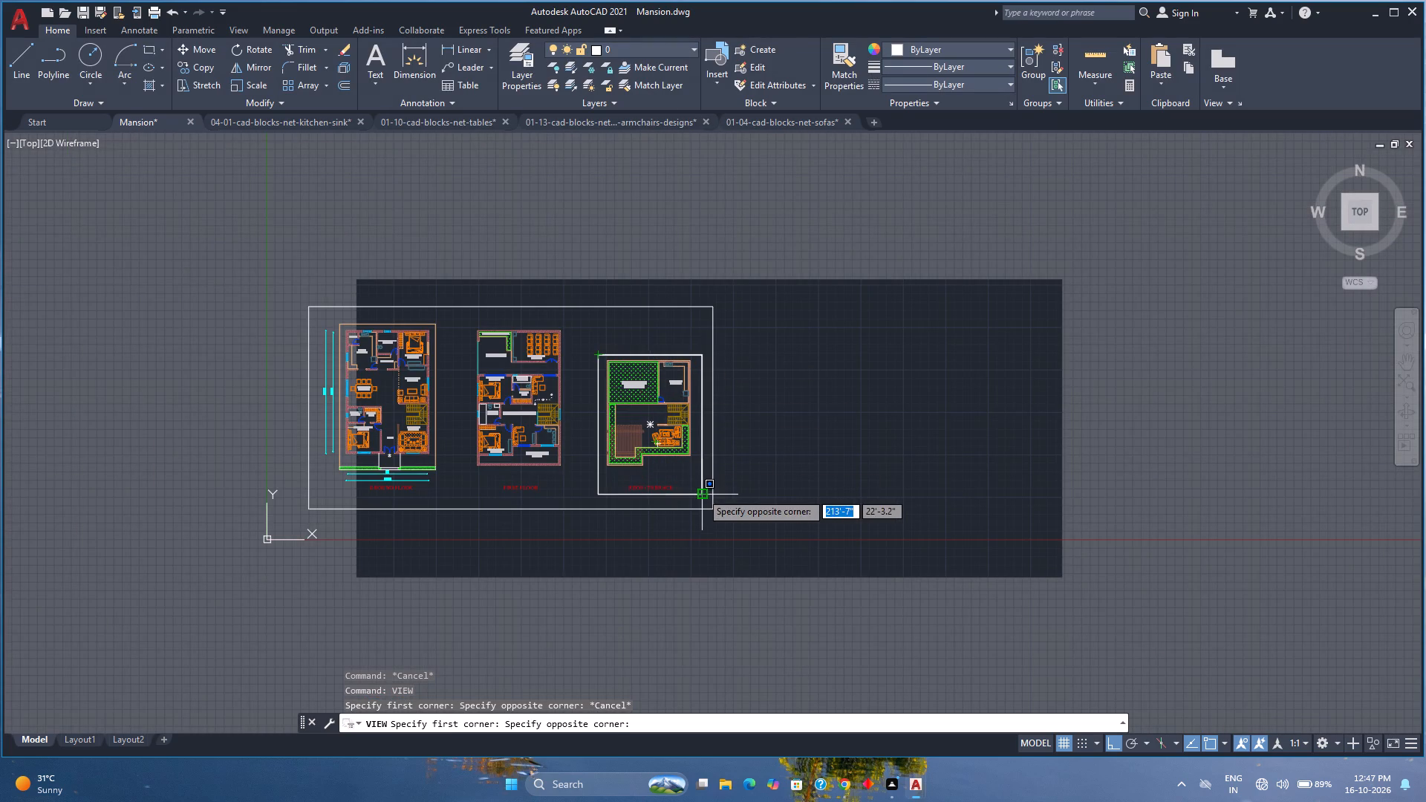
pyautogui.click(701, 492)
pyautogui.press('Return')
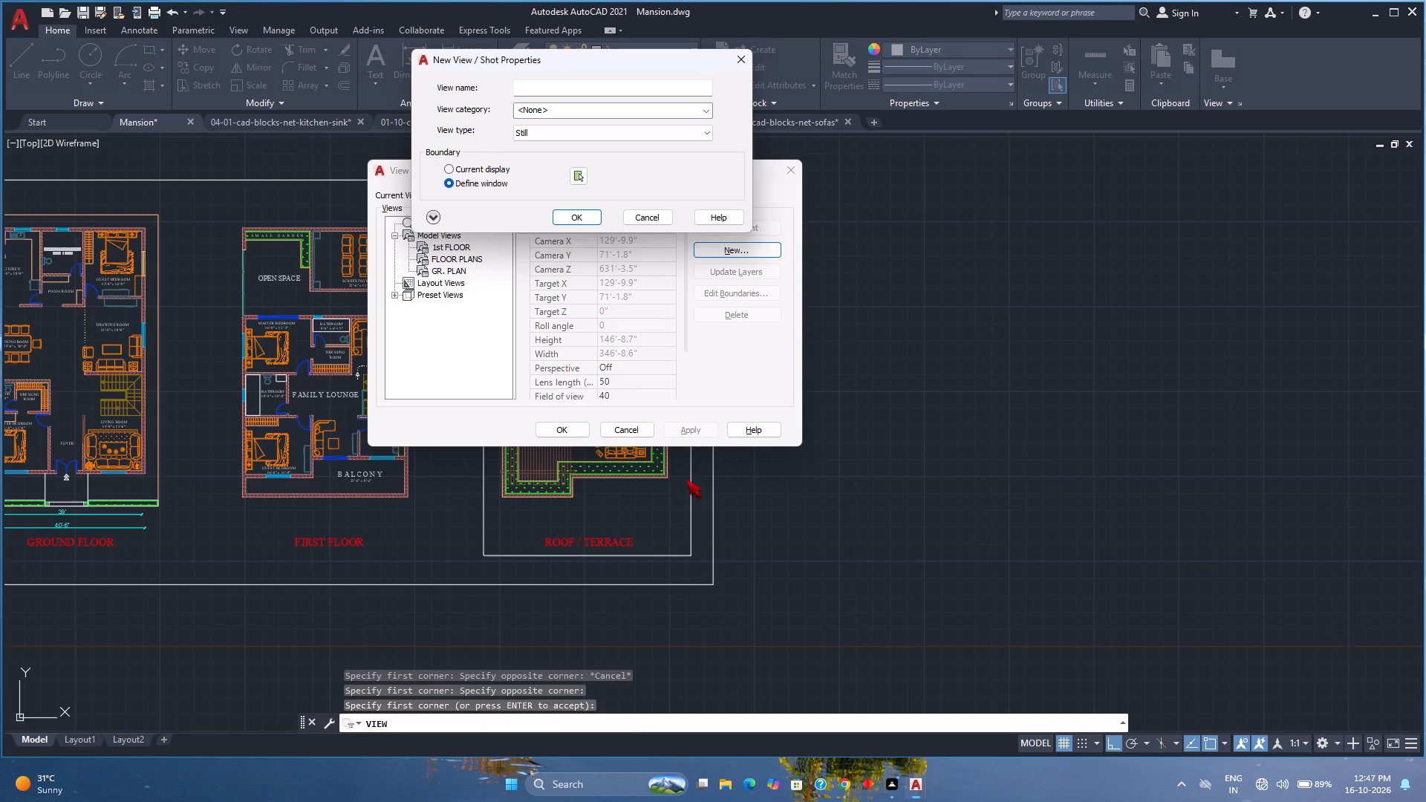
# Name the new view ROOF and save it with the other model views.
pyautogui.click(608, 86)
pyautogui.write('rOOF')
pyautogui.press('Left')
pyautogui.press('Left')
pyautogui.press('Left')
pyautogui.press('Left')
pyautogui.press('Right')
pyautogui.press('BackSpace')
pyautogui.press('r')
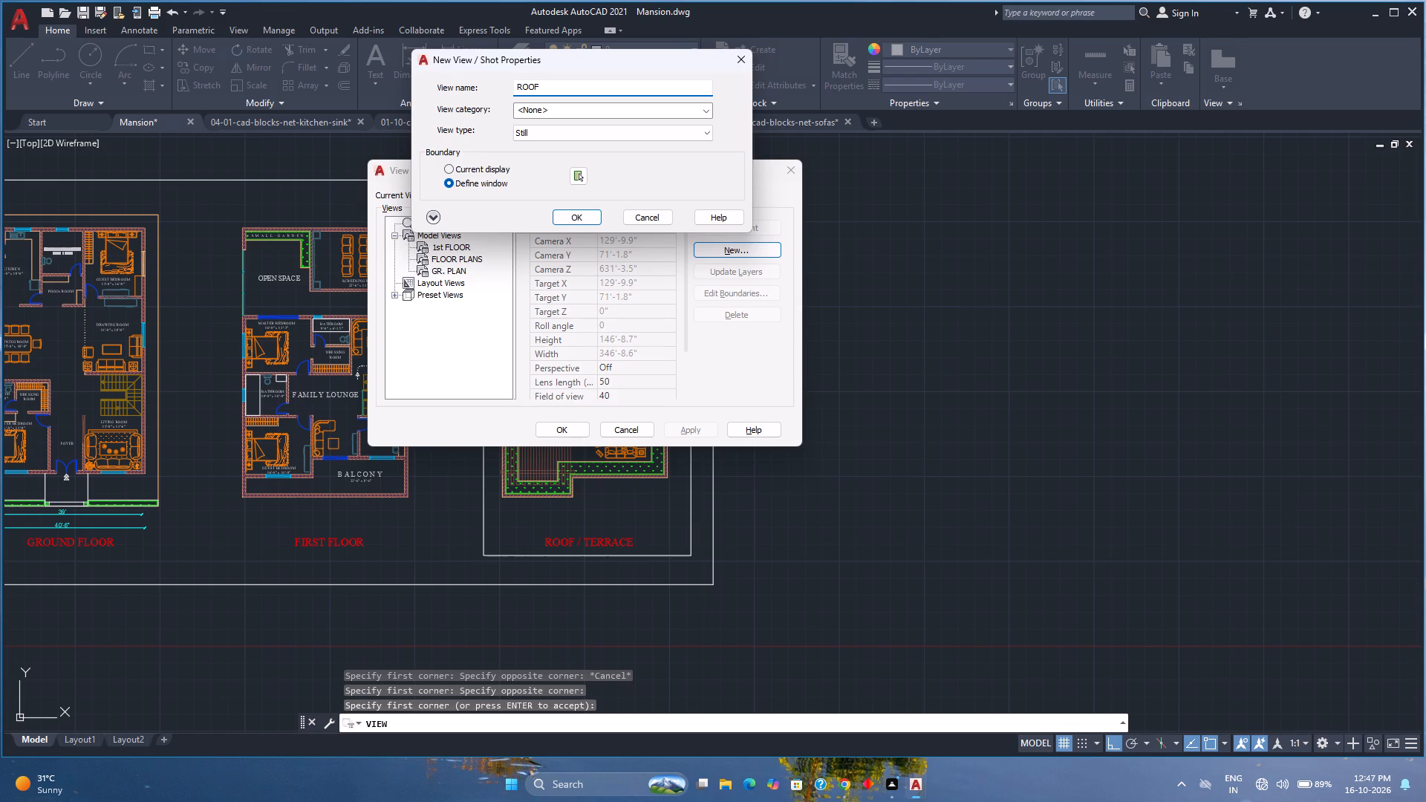
pyautogui.click(575, 221)
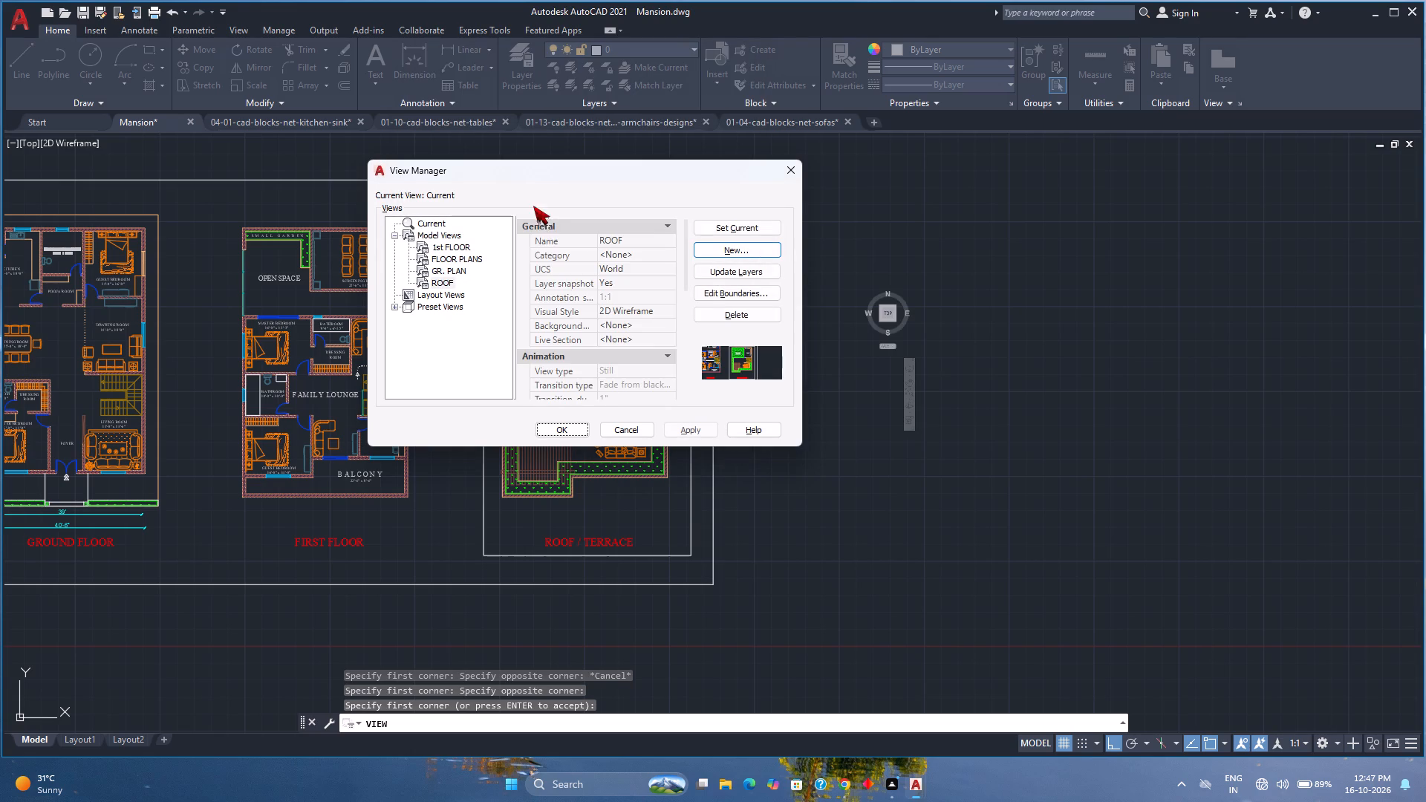
pyautogui.click(575, 434)
# Delete the rectangular frame around the roof/terrace plan together with the large outer frame around all the floor plans.
pyautogui.click(746, 434)
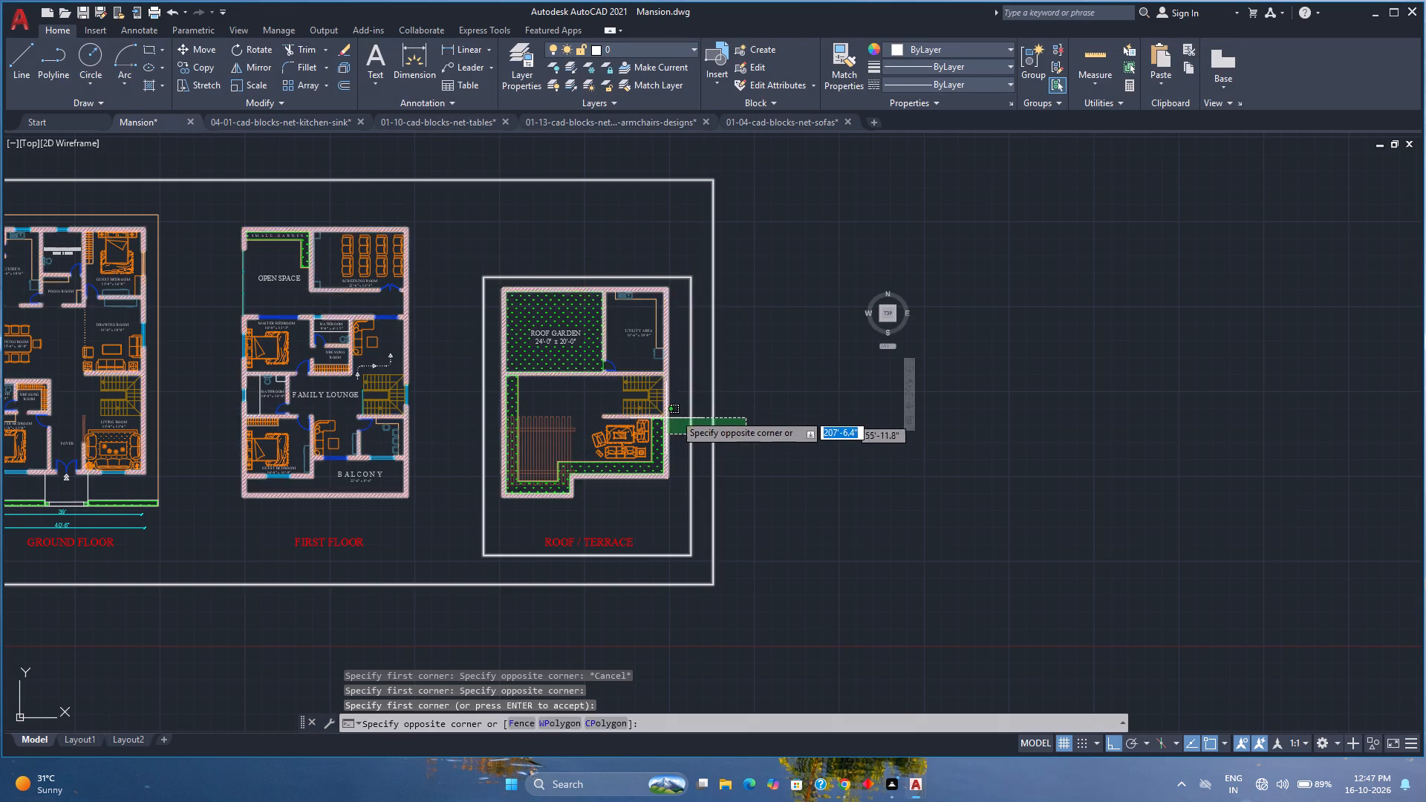
pyautogui.click(683, 411)
pyautogui.press('Delete')
pyautogui.scroll(-1, 689, 399)
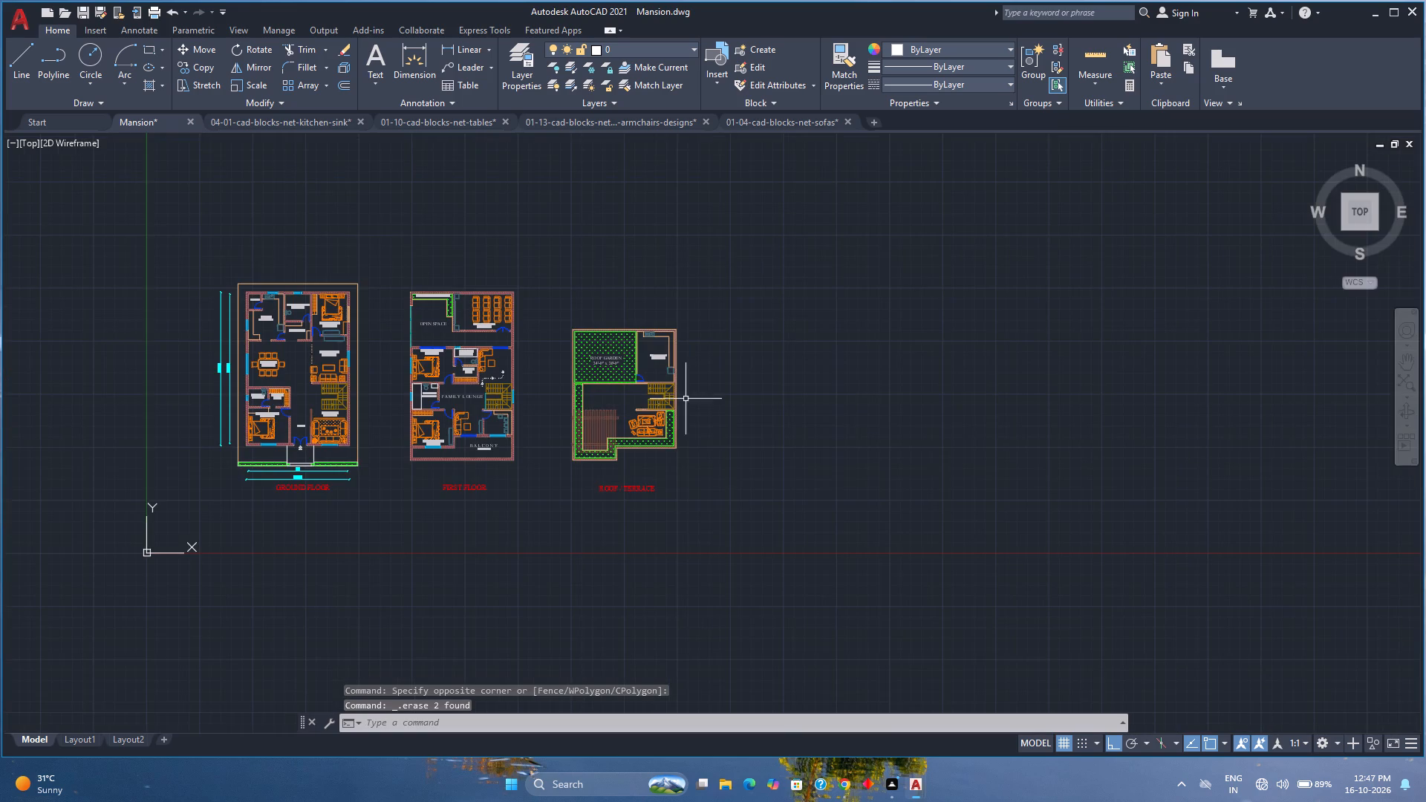
pyautogui.moveTo(686, 399); pyautogui.dragTo(768, 408, button='middle')
pyautogui.middleClick(770, 408)
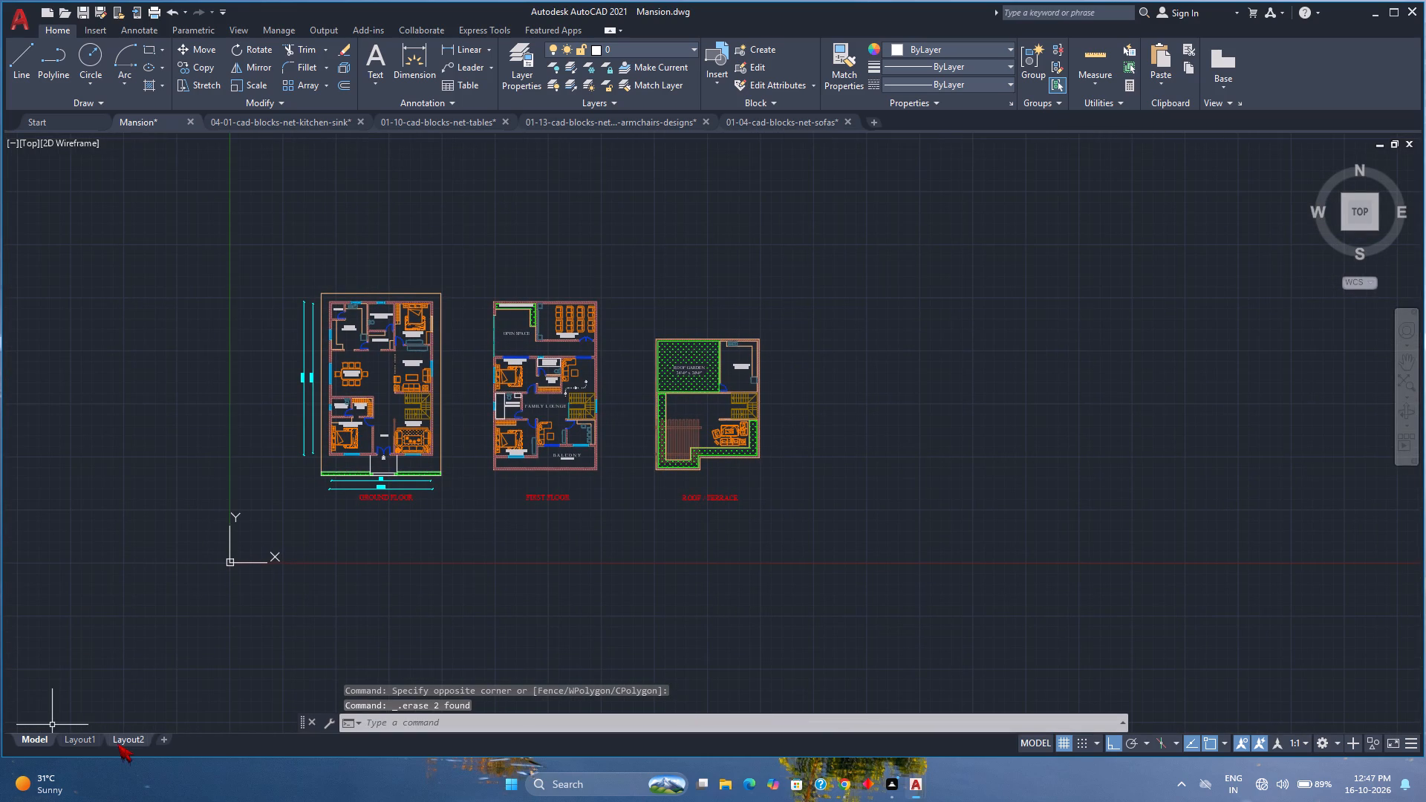
# Switch to Layout1 and start a new page setup named A4, based on Layout1.
pyautogui.click(94, 741)
pyautogui.rightClick(93, 739)
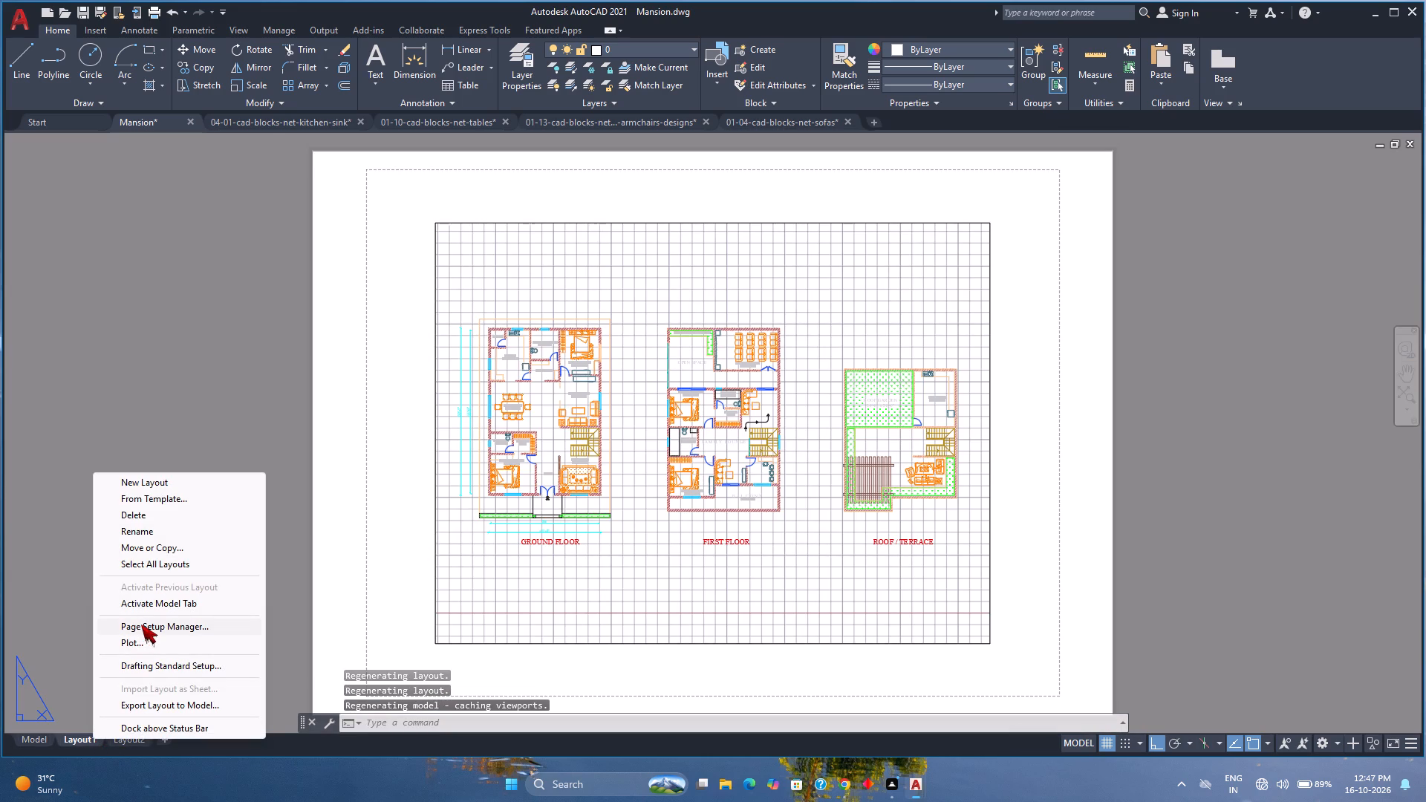
pyautogui.click(141, 625)
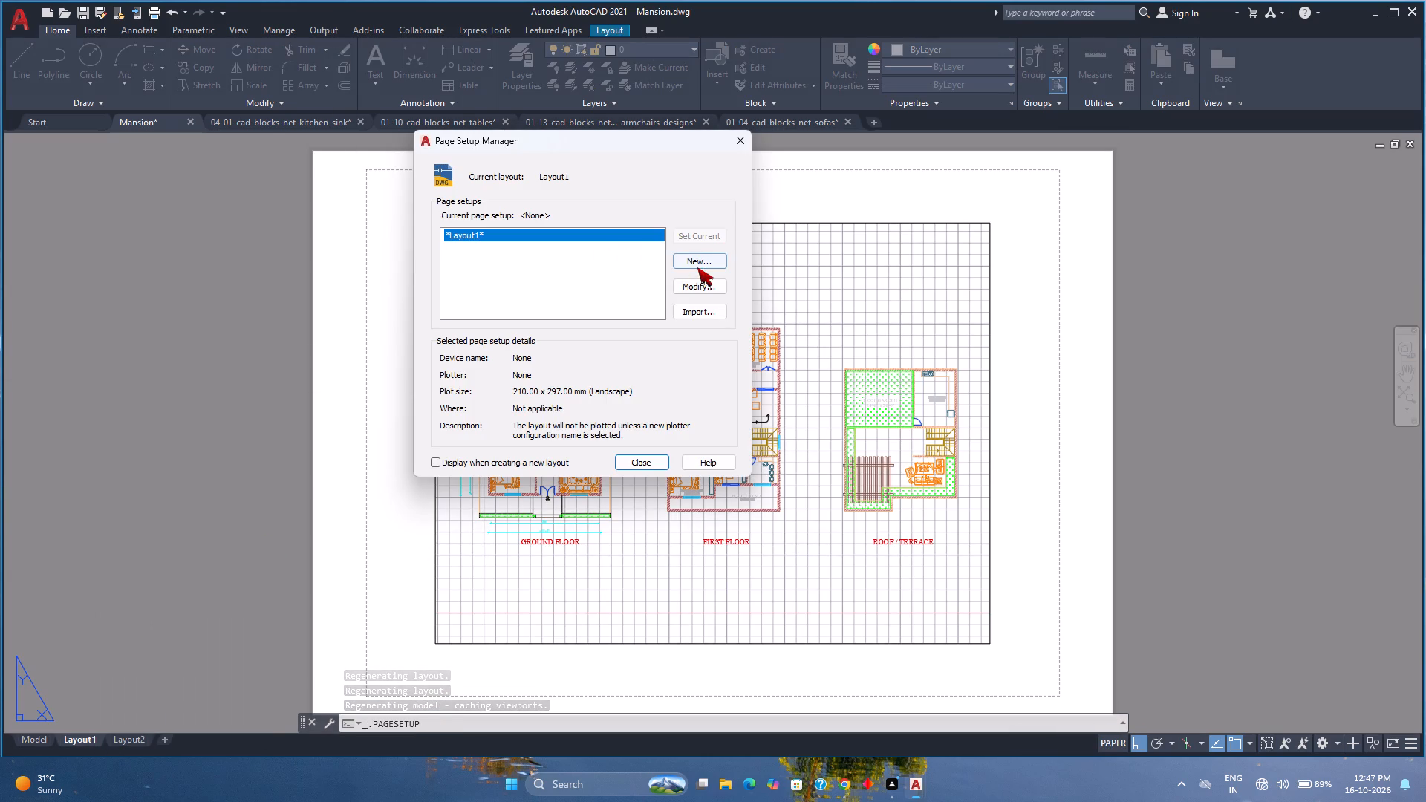
pyautogui.click(697, 267)
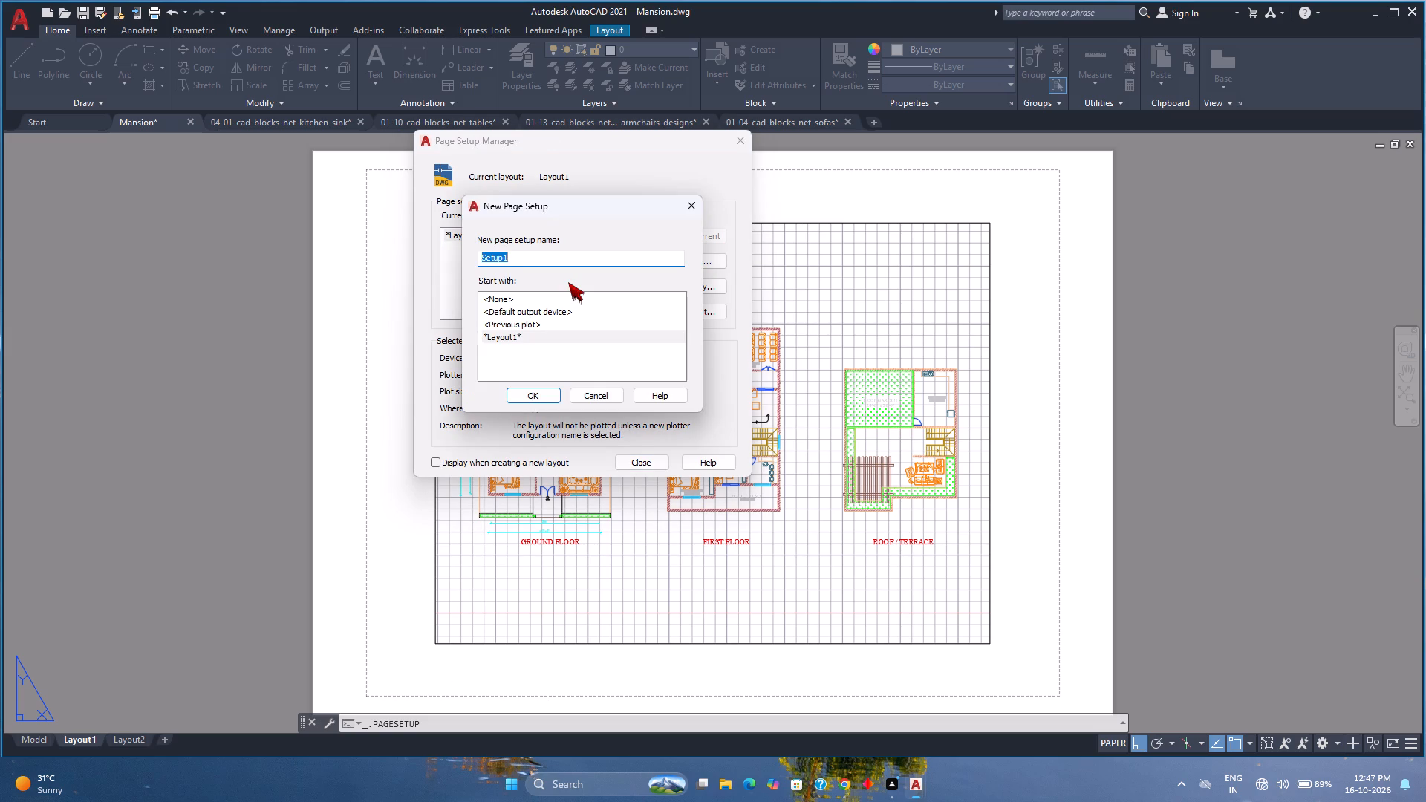
pyautogui.press('a')
pyautogui.press('4')
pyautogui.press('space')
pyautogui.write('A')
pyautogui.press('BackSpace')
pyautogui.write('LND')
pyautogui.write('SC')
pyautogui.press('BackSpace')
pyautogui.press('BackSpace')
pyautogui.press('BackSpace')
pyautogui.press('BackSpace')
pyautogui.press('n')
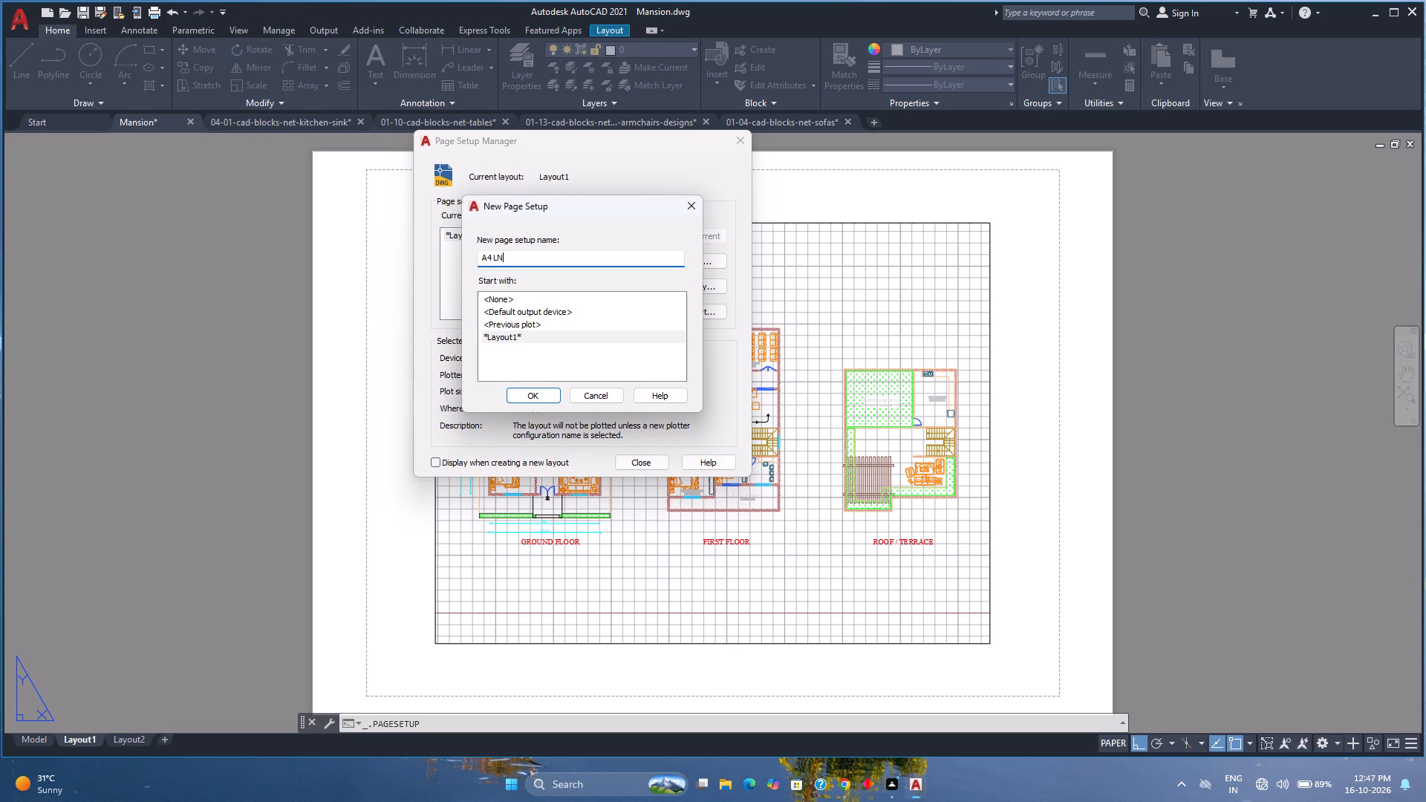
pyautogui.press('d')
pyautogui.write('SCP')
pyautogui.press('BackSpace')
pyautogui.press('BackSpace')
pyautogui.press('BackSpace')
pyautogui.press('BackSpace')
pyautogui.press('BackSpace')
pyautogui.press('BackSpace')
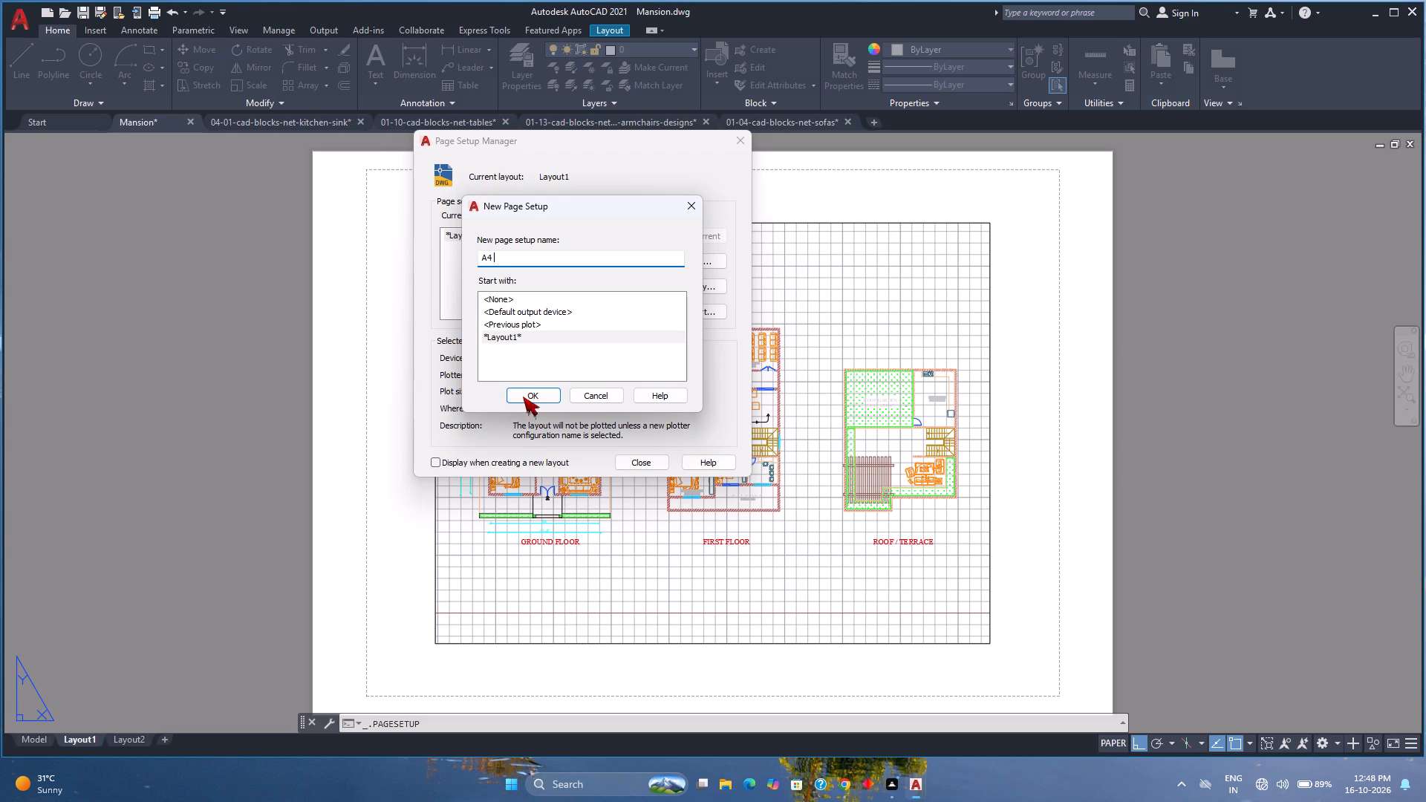
# Create the page setup under the plain name A4, without a trailing space.
pyautogui.click(523, 397)
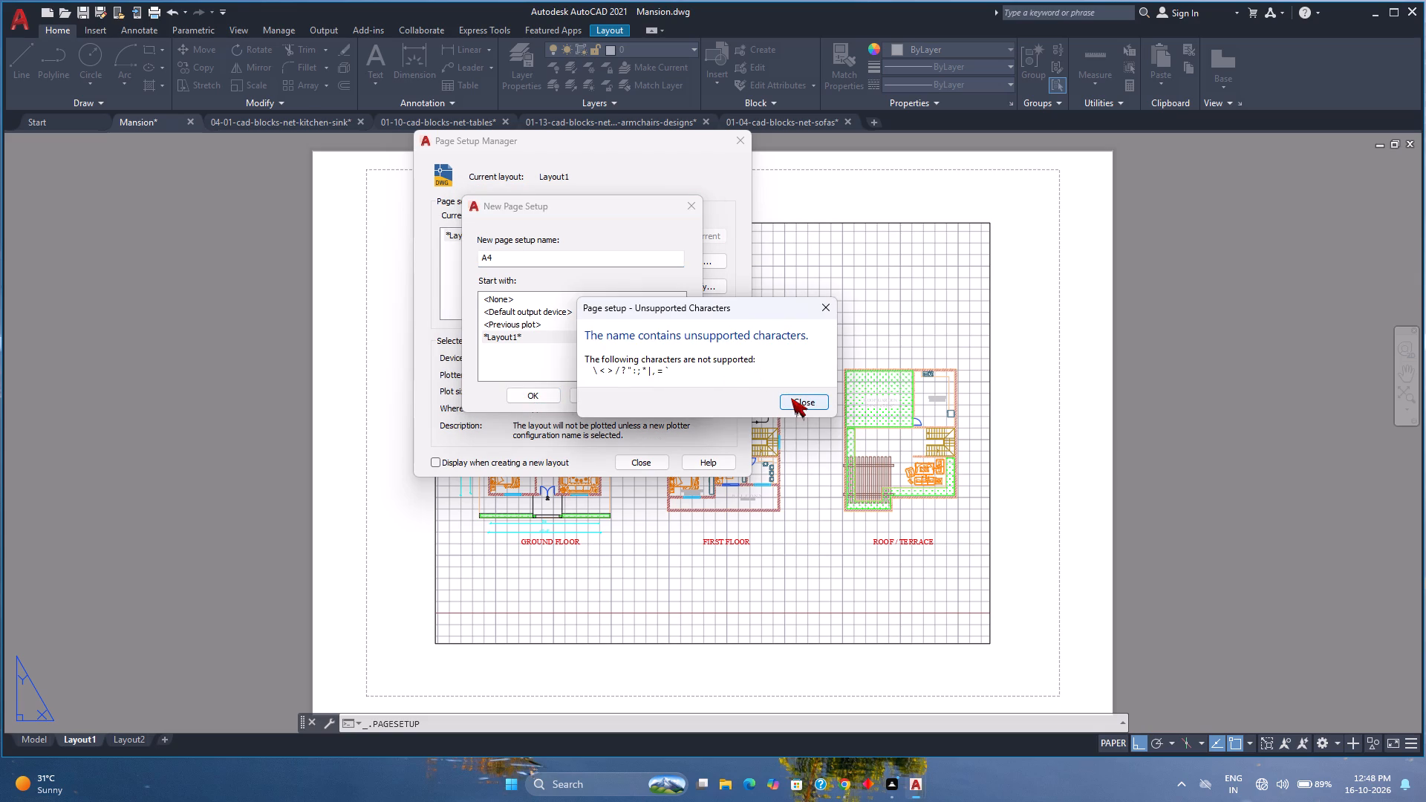
pyautogui.click(791, 398)
pyautogui.write('A4')
pyautogui.click(535, 393)
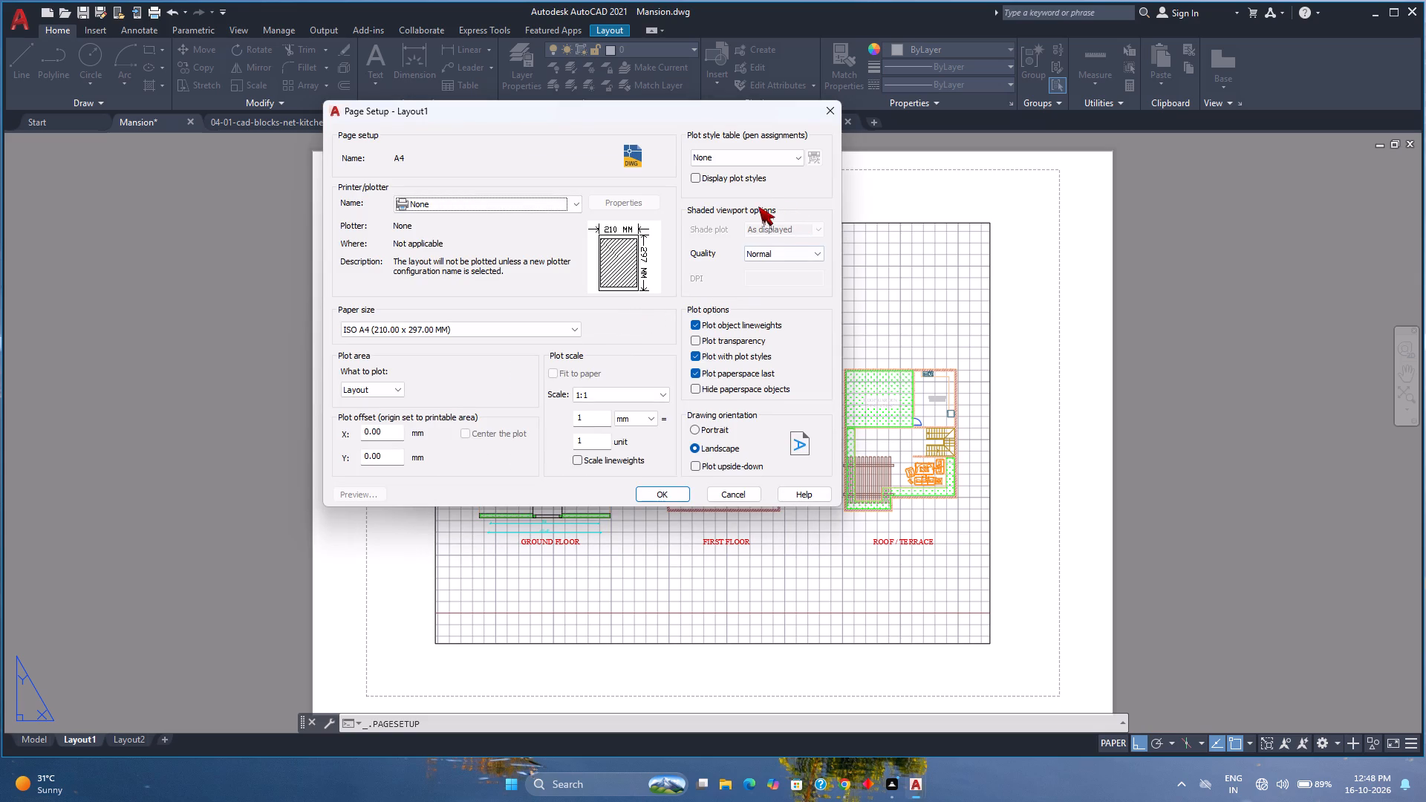
# Turn on the display of plot styles and set the A4 page setup's plotter to DWG To PDF.pc3.
pyautogui.click(754, 179)
pyautogui.click(762, 160)
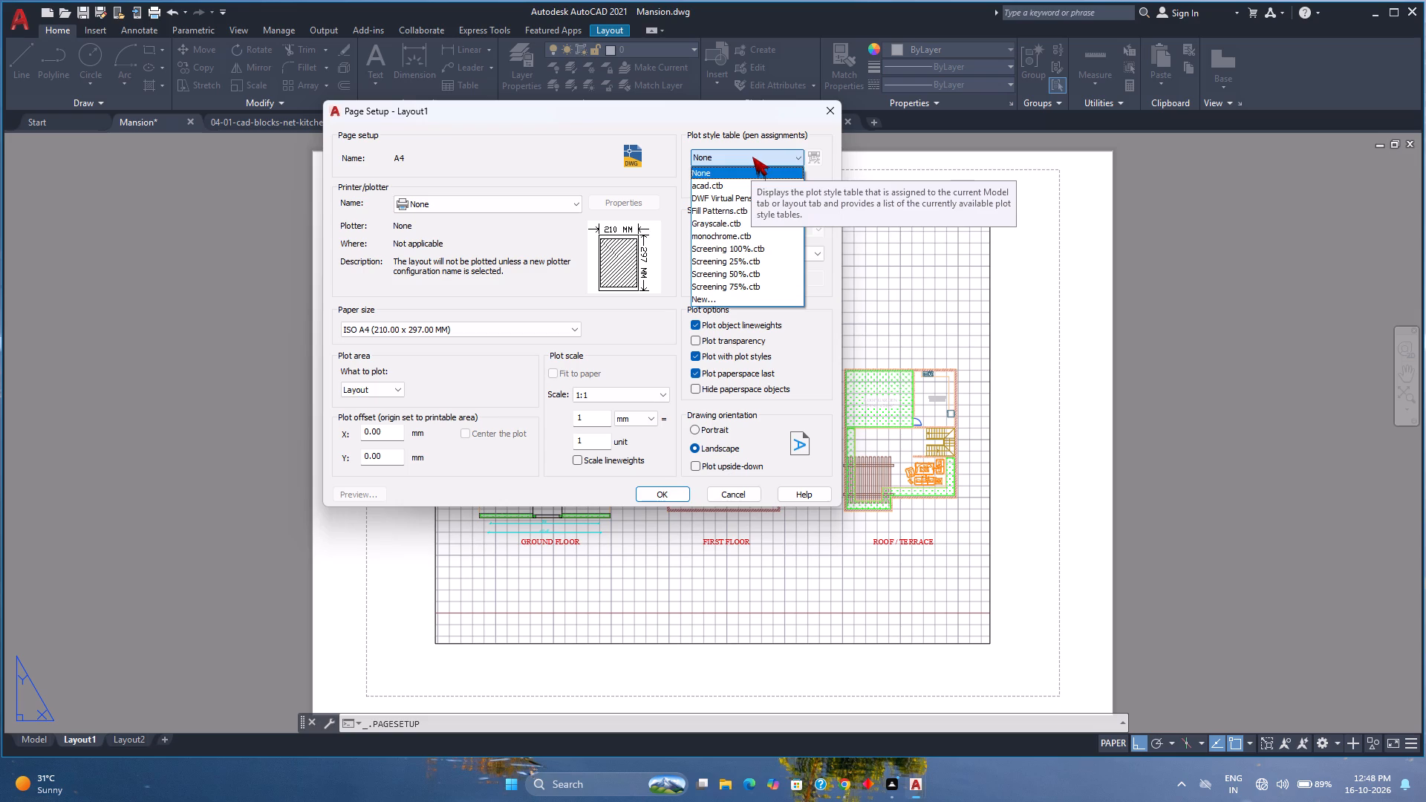
pyautogui.click(752, 156)
pyautogui.click(566, 202)
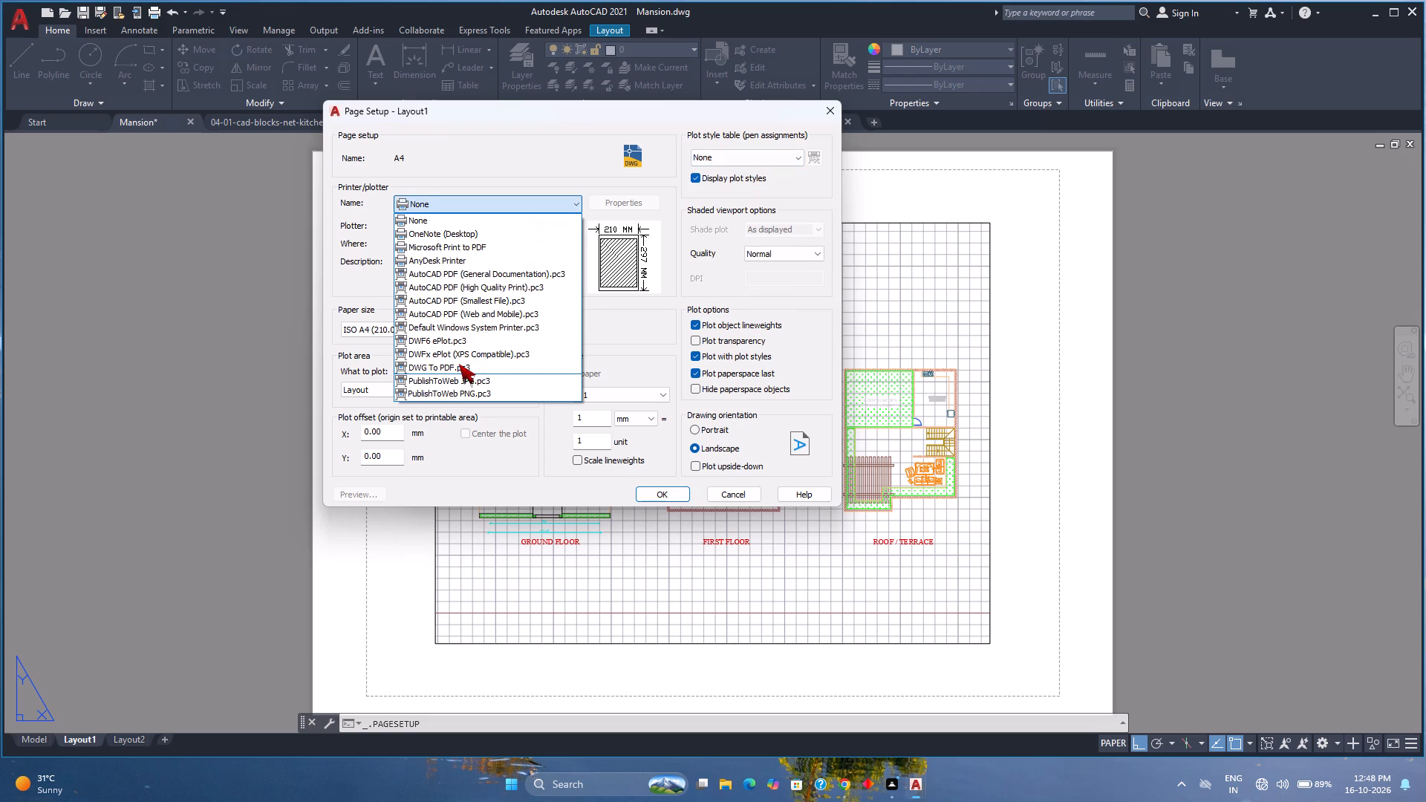
pyautogui.click(459, 364)
# Set the A4 page setup's paper size to ISO full bleed A4 (297.00 x 210.00 MM).
pyautogui.click(445, 330)
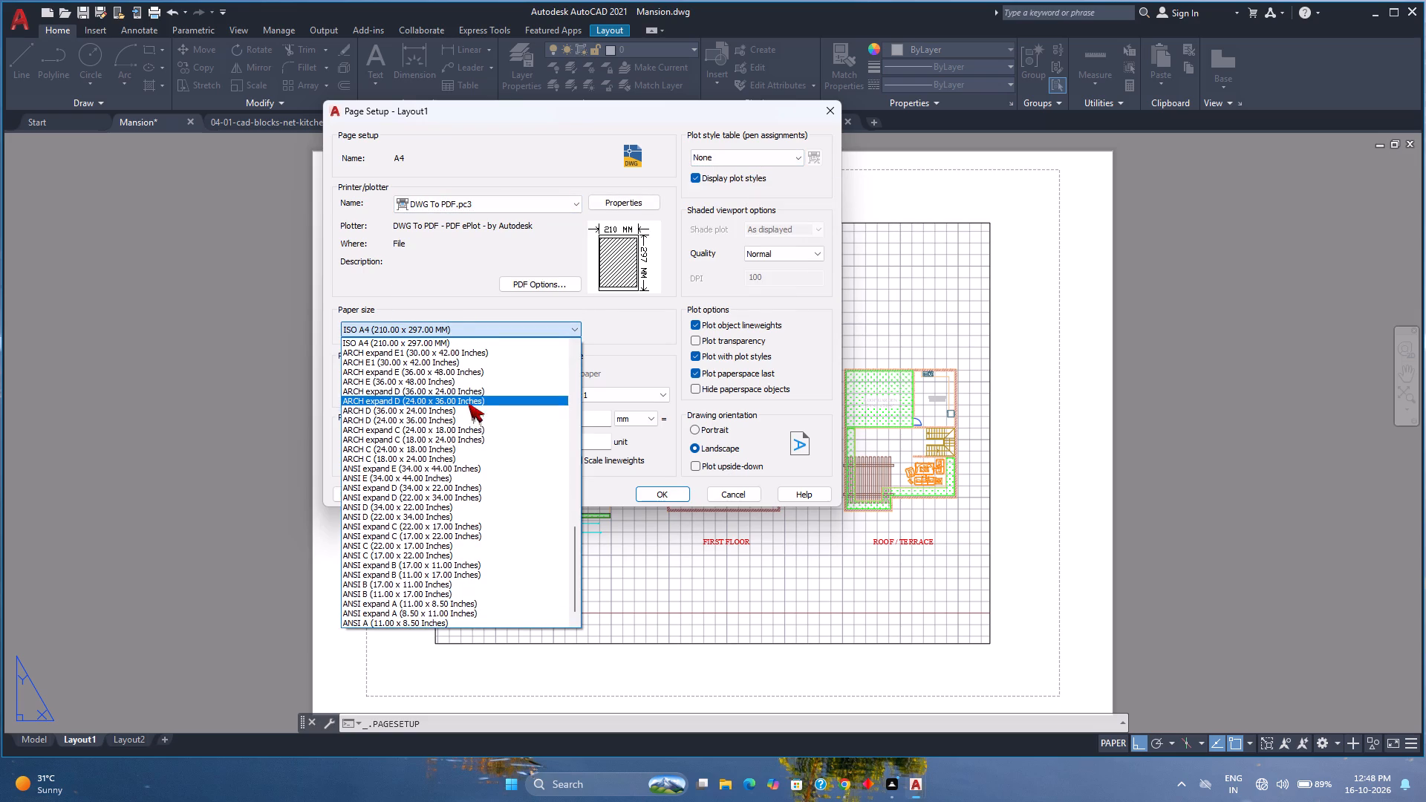
pyautogui.scroll(12, 468, 403)
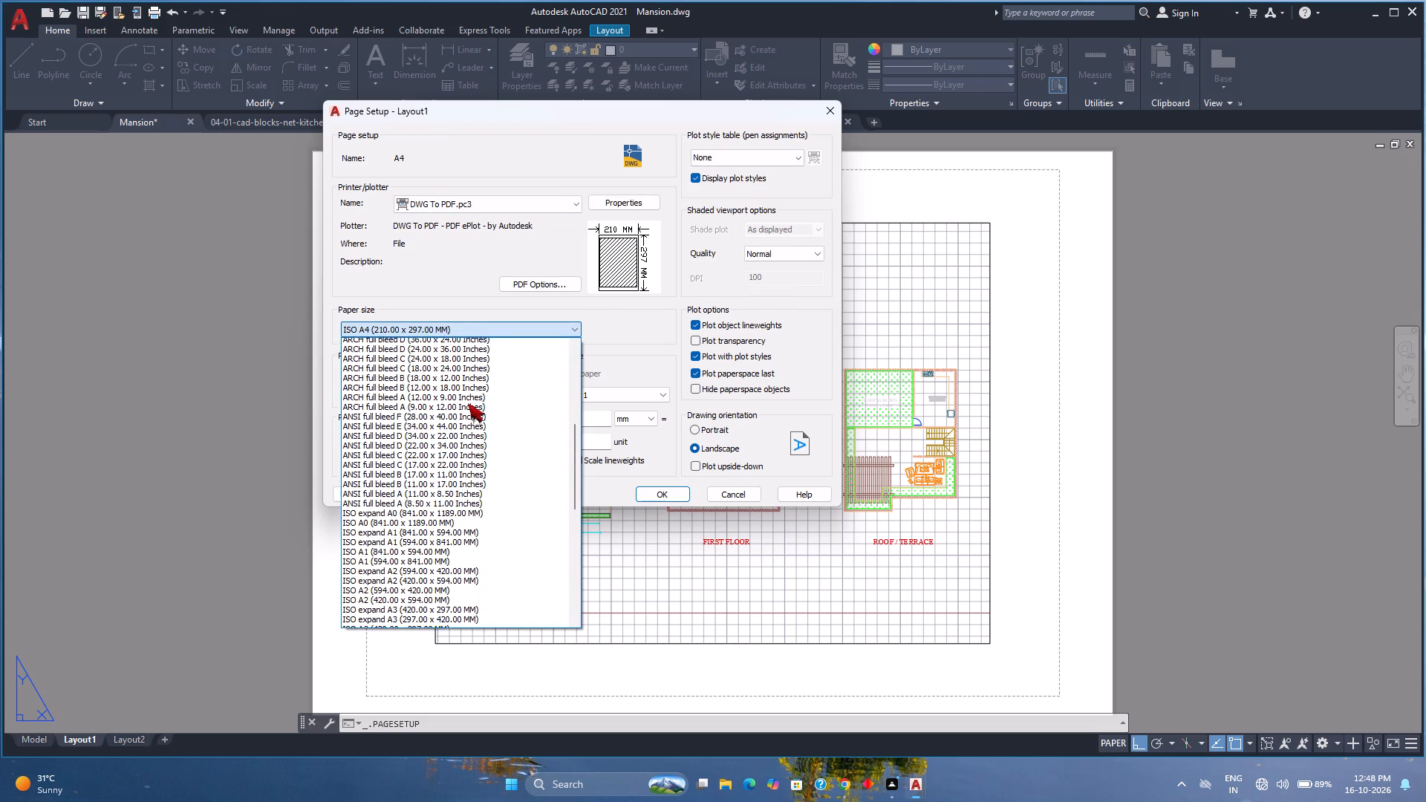
pyautogui.scroll(4, 405, 399)
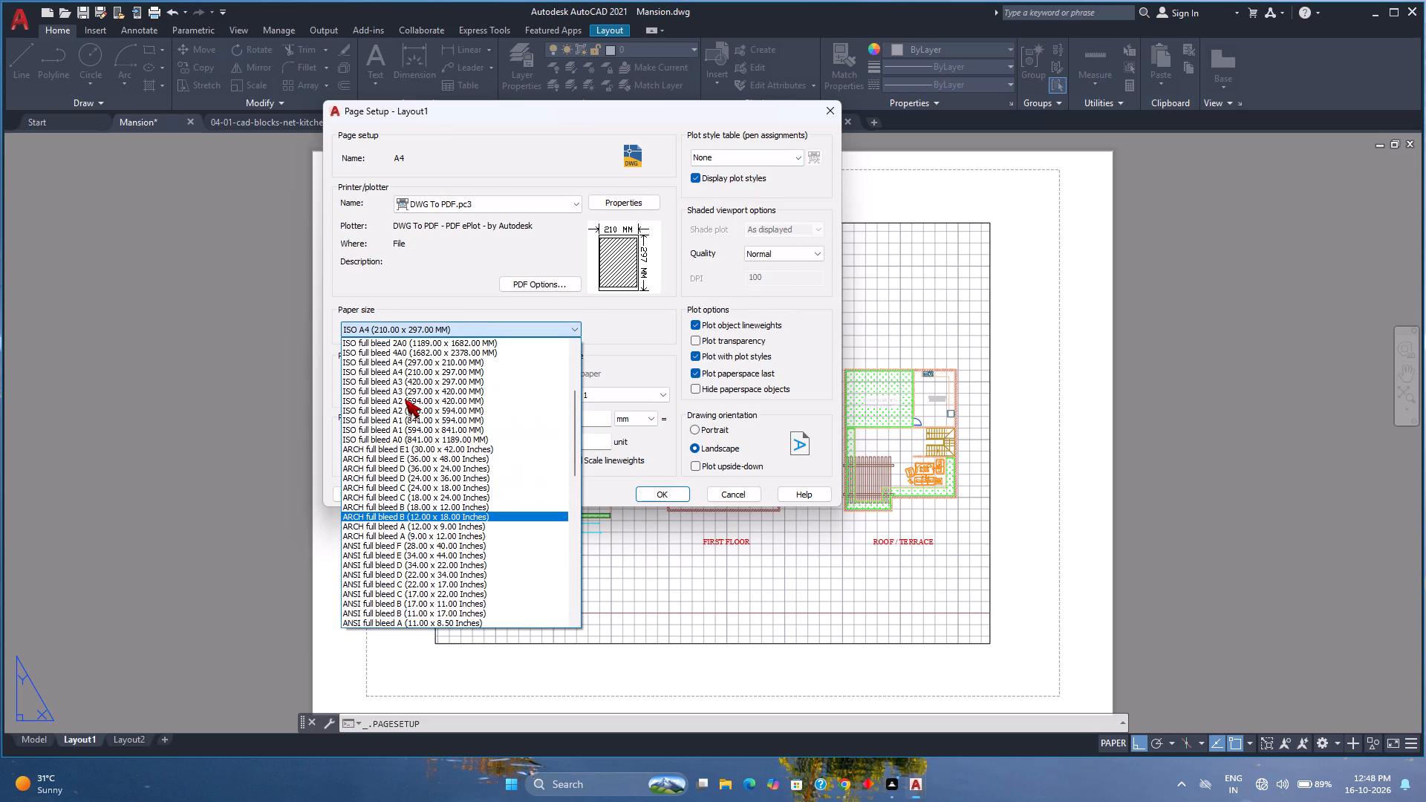
pyautogui.scroll(-11, 401, 412)
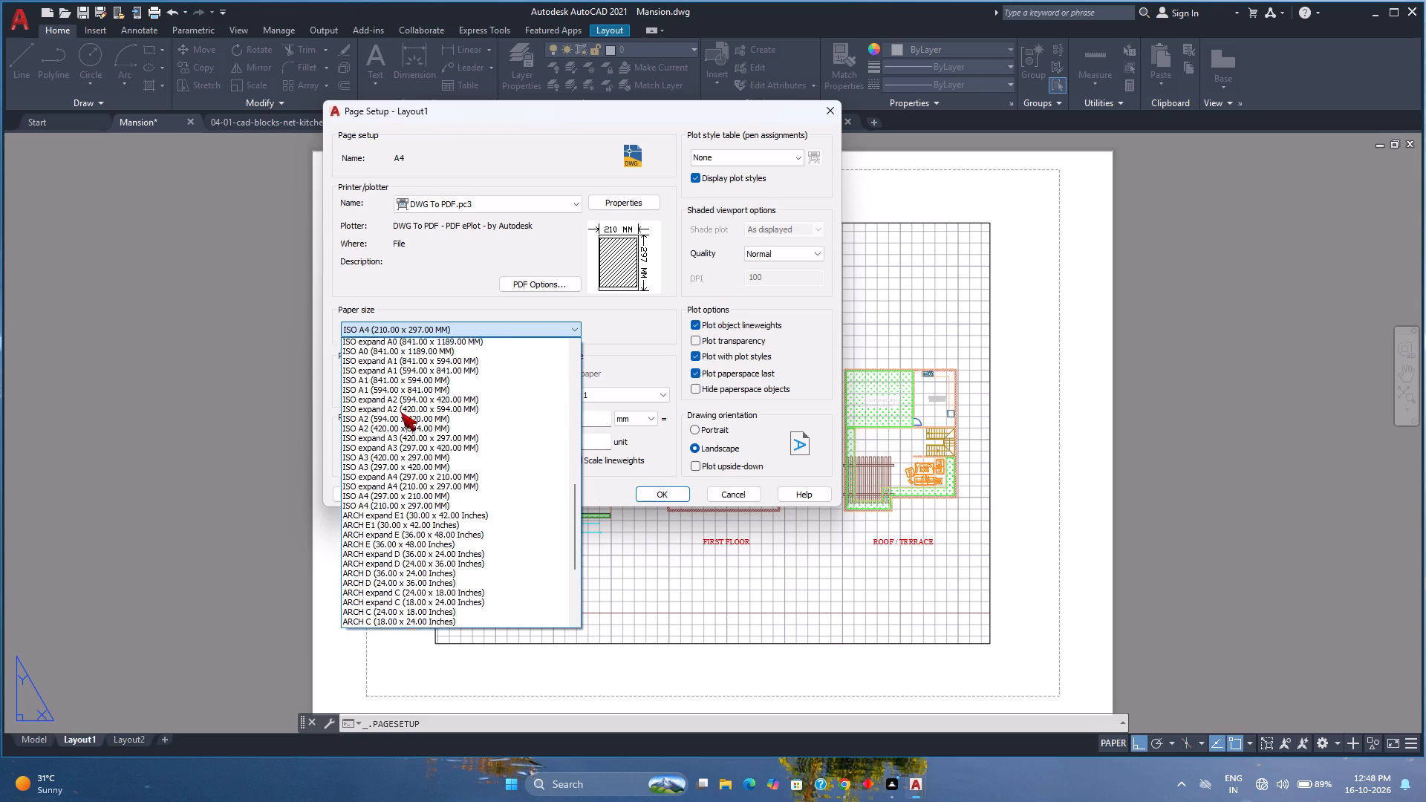
pyautogui.scroll(-10, 401, 412)
pyautogui.scroll(3, 400, 412)
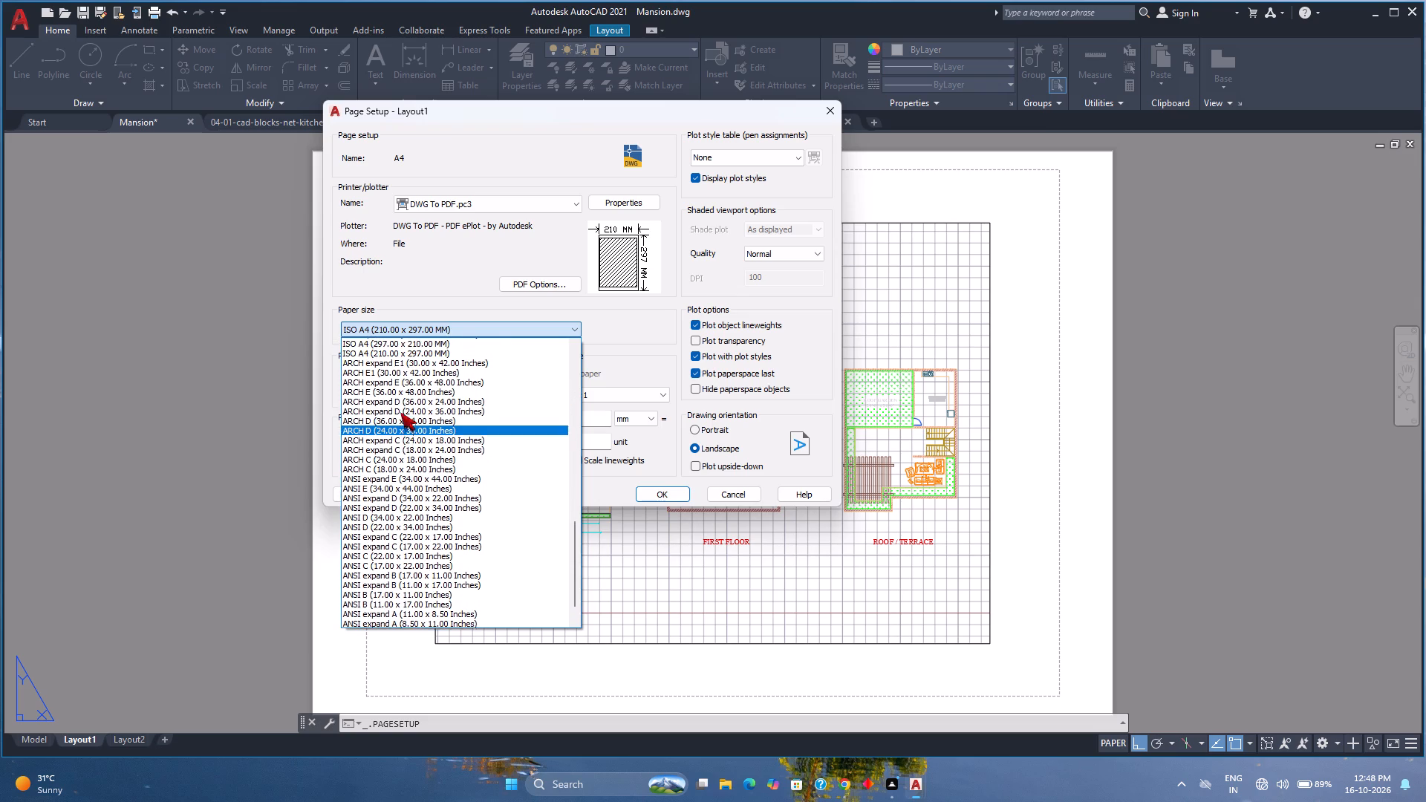
pyautogui.scroll(16, 400, 412)
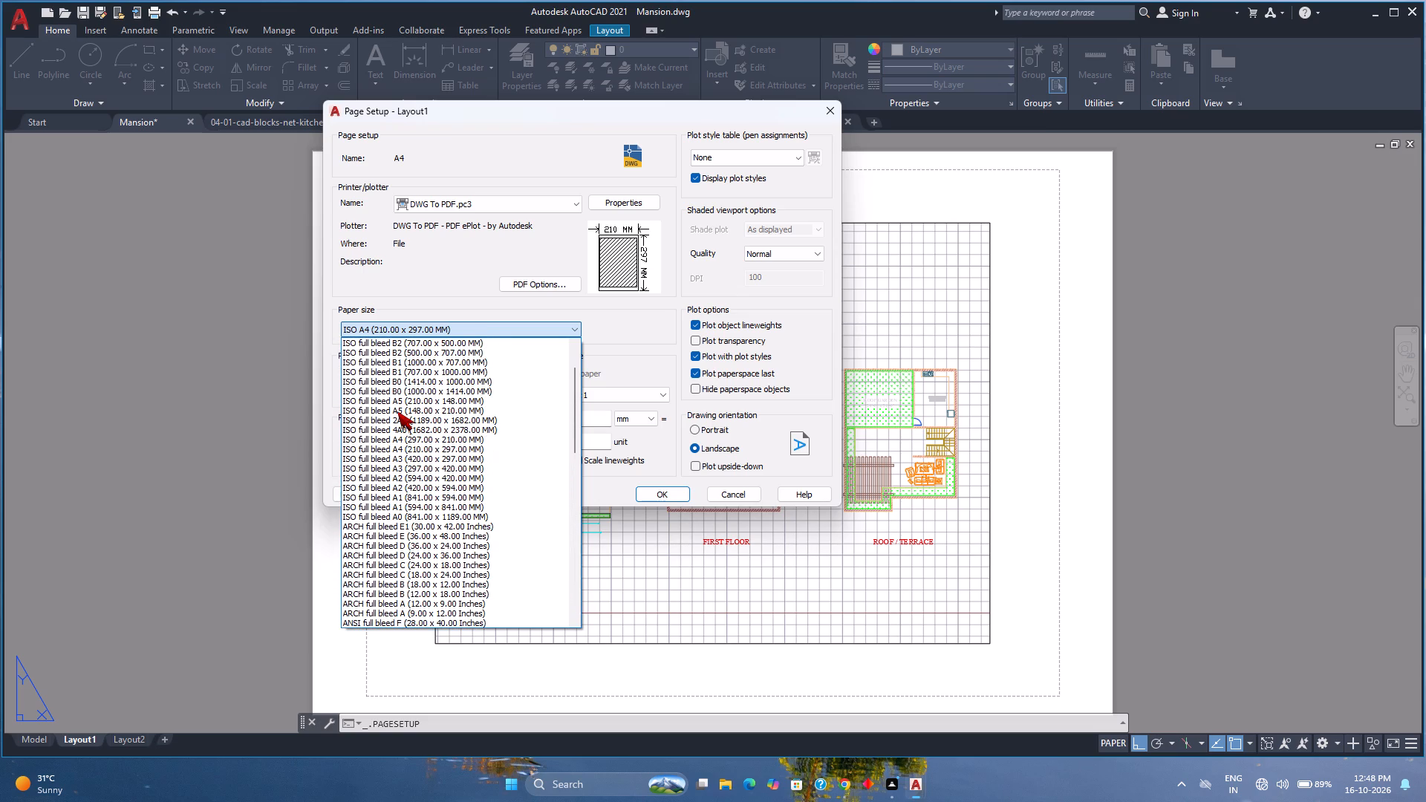
pyautogui.click(396, 443)
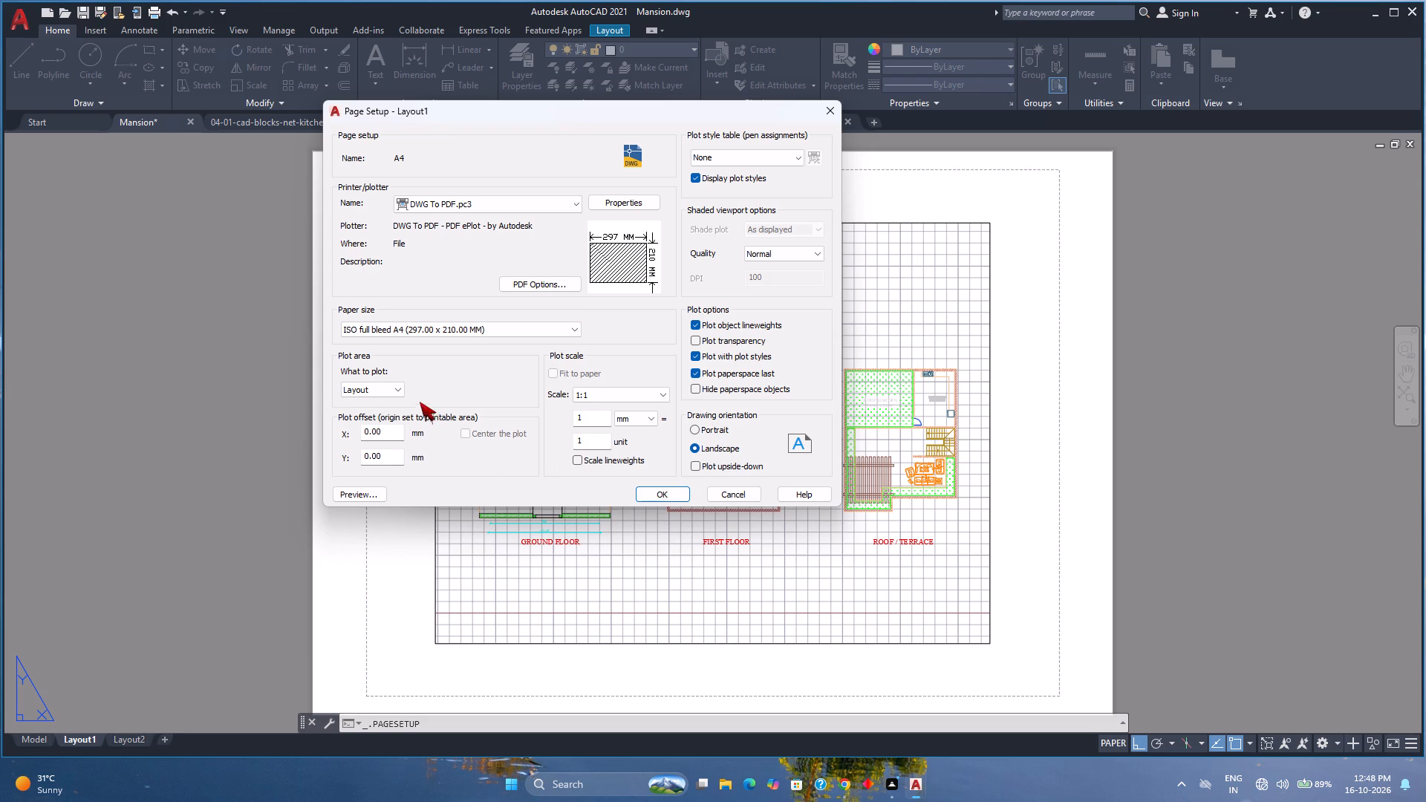
# Turn off plotting of object lineweights, set the shaded viewport quality to Maximum, and accept the A4 page setup.
pyautogui.click(732, 322)
pyautogui.click(803, 251)
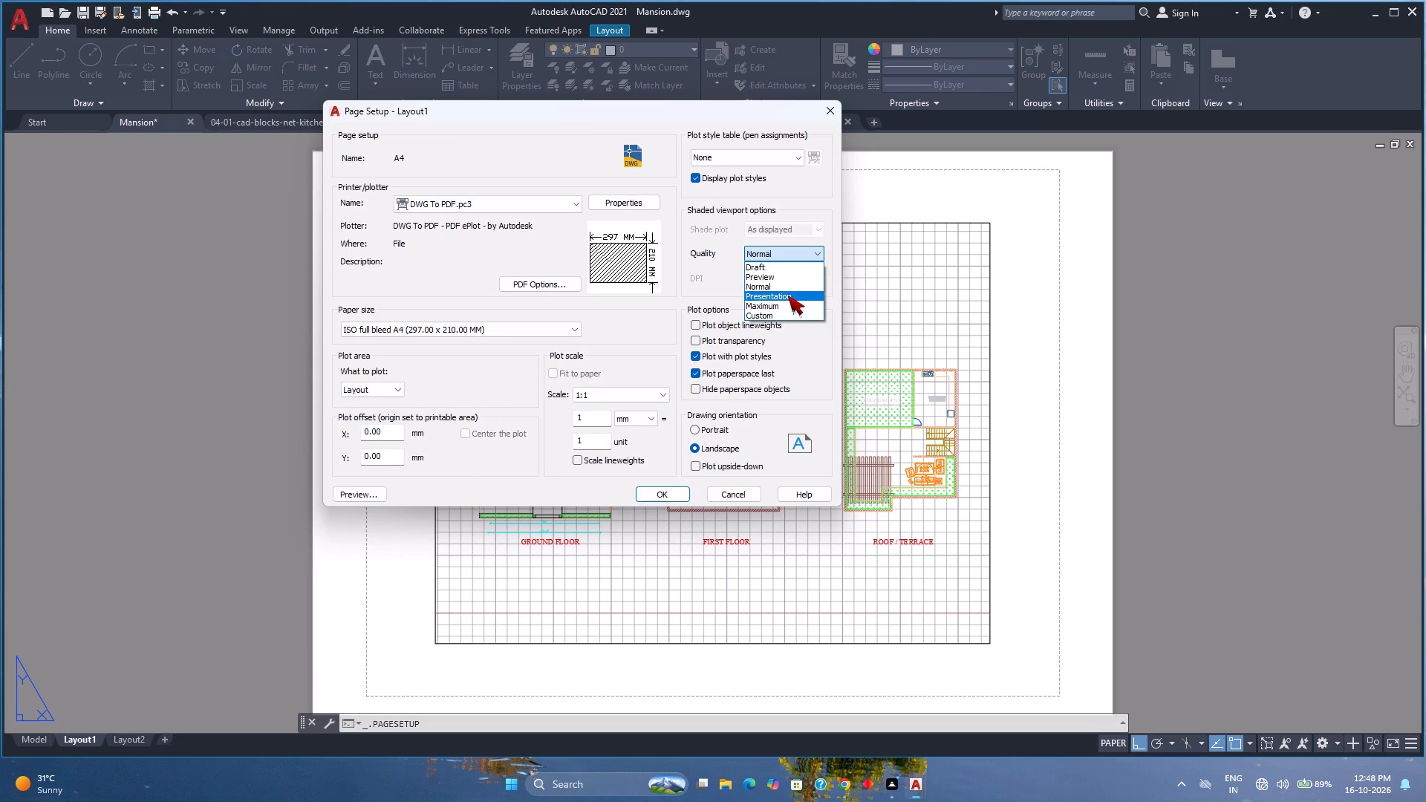
pyautogui.click(789, 305)
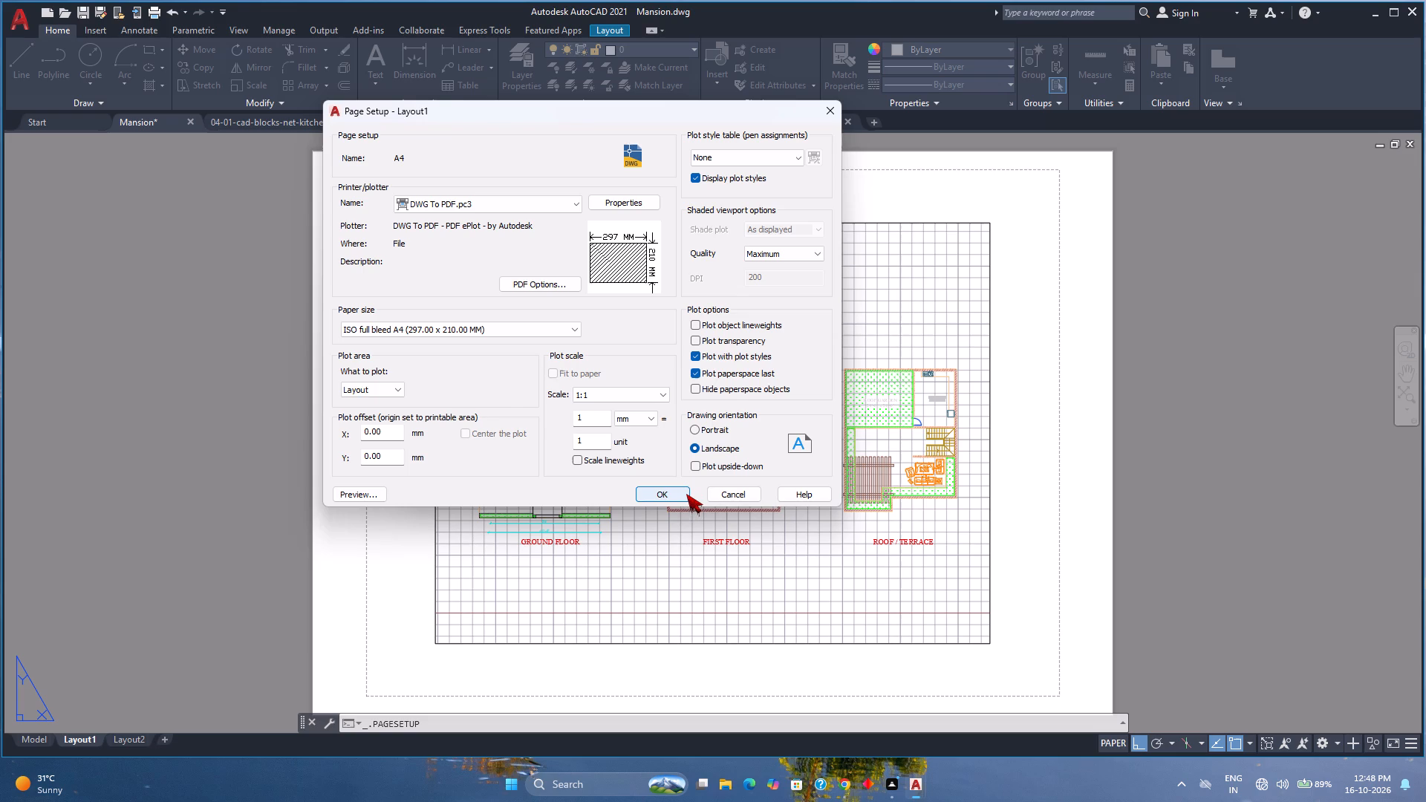
pyautogui.click(686, 494)
# Make the A4 page setup current for Layout1 and close the Page Setup Manager.
pyautogui.click(702, 231)
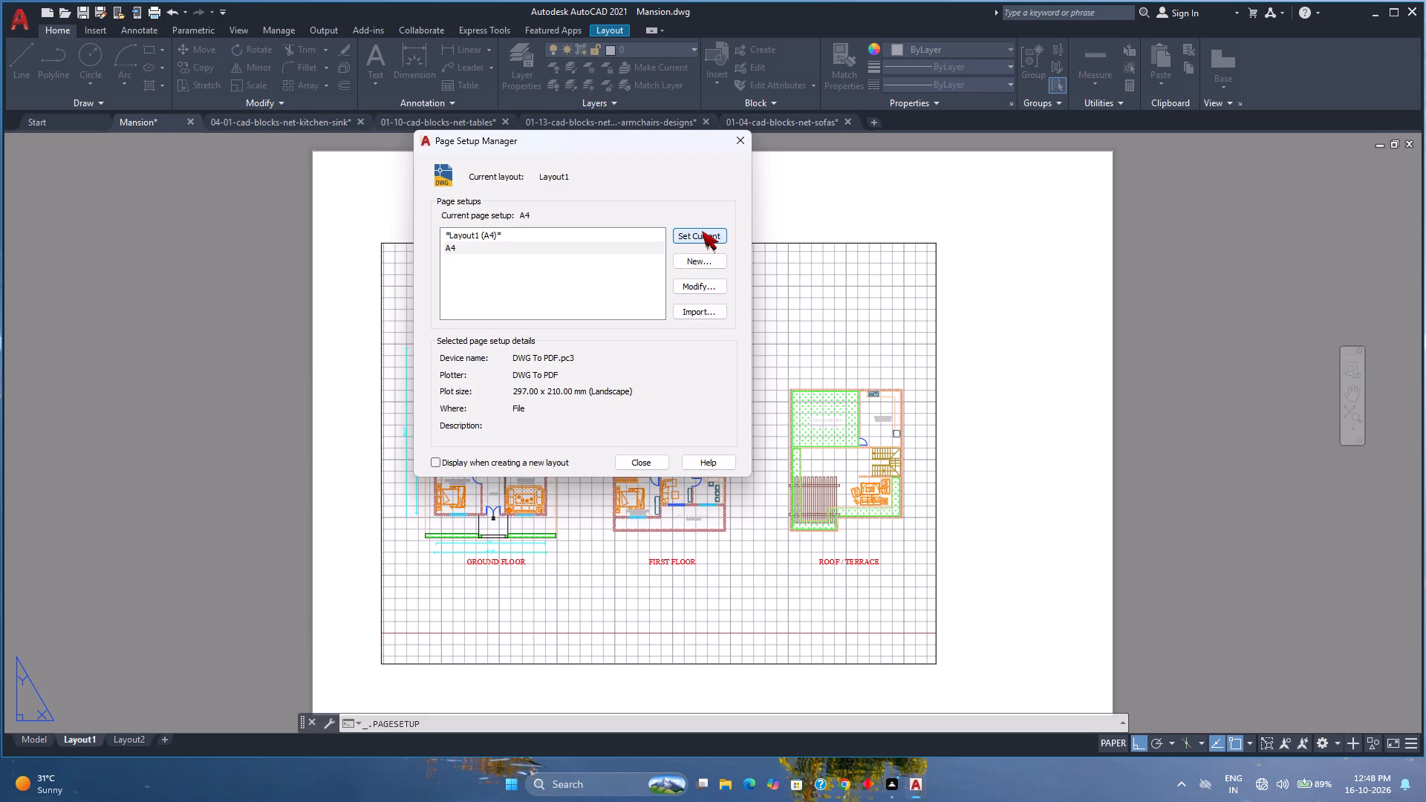
pyautogui.click(743, 143)
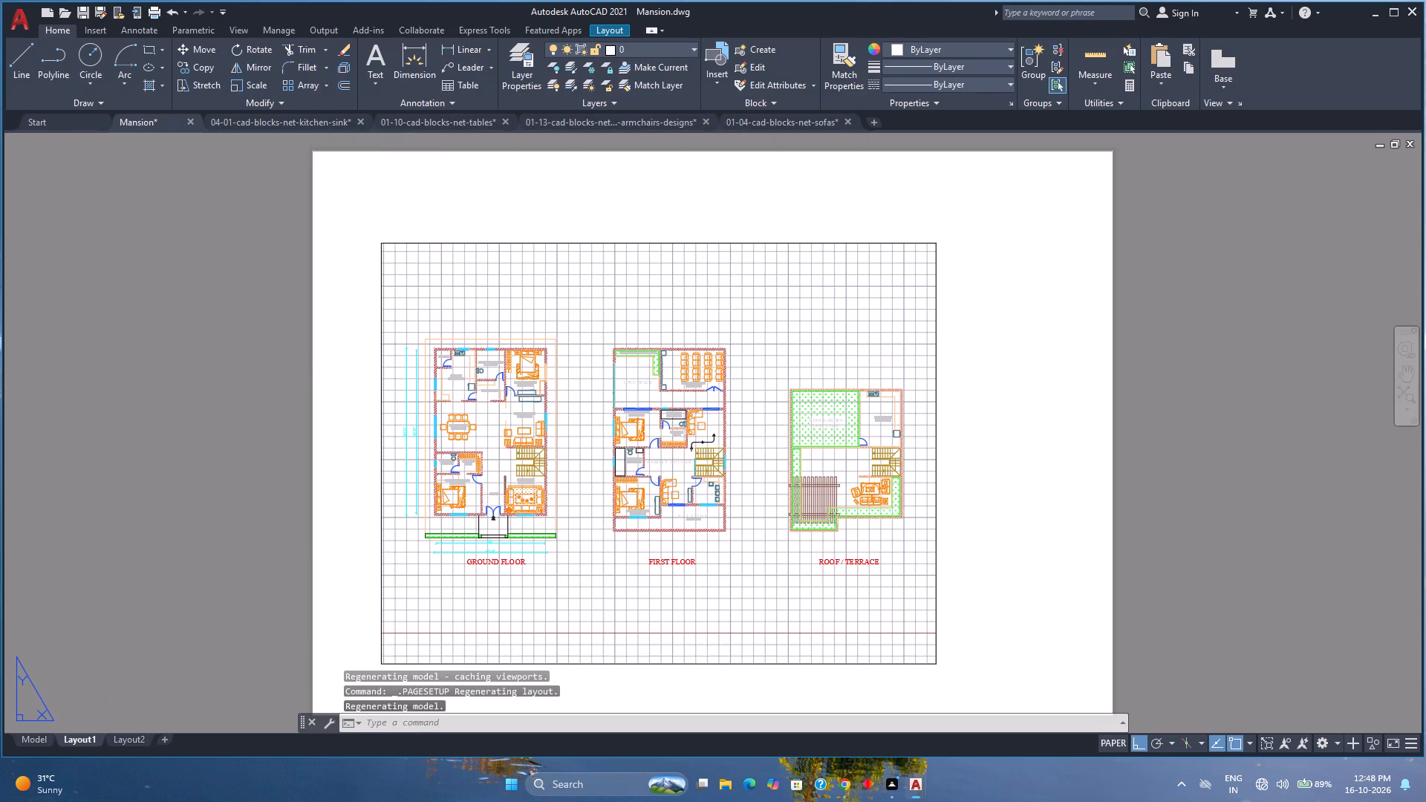
# Delete the existing viewport showing the floor plans from the Layout1 sheet.
pyautogui.click(735, 242)
pyautogui.press('Delete')
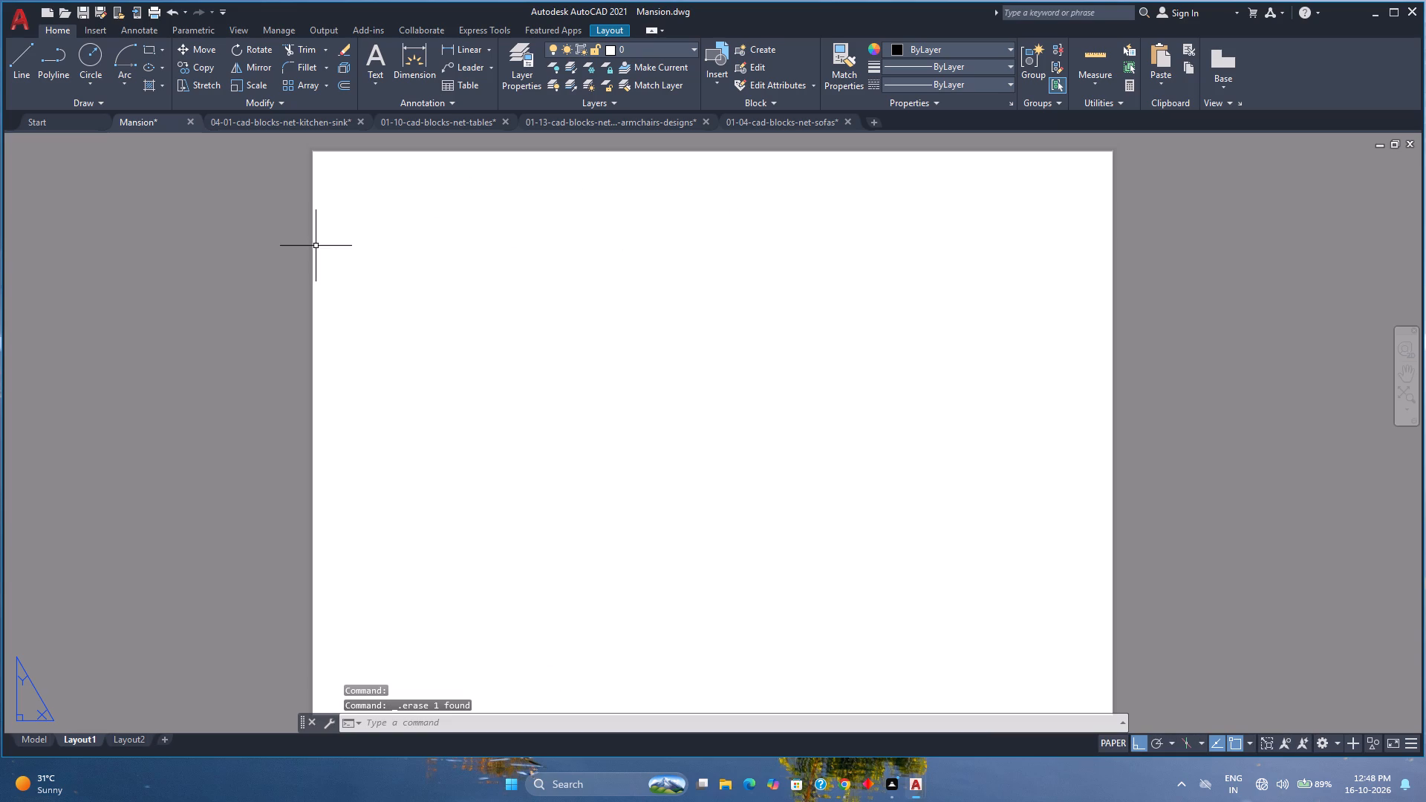
# Start drawing a rectangle on the empty Layout1 sheet.
pyautogui.click(149, 46)
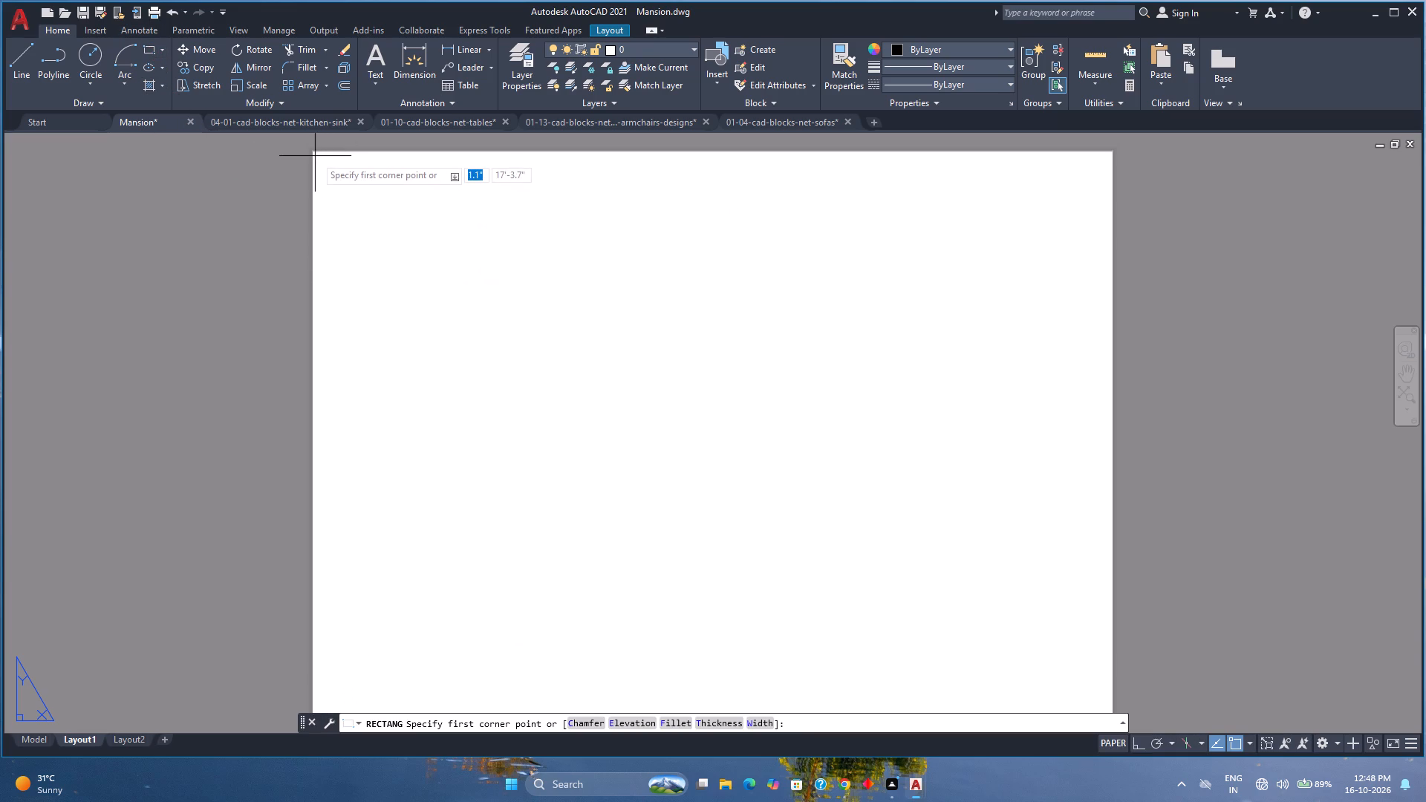
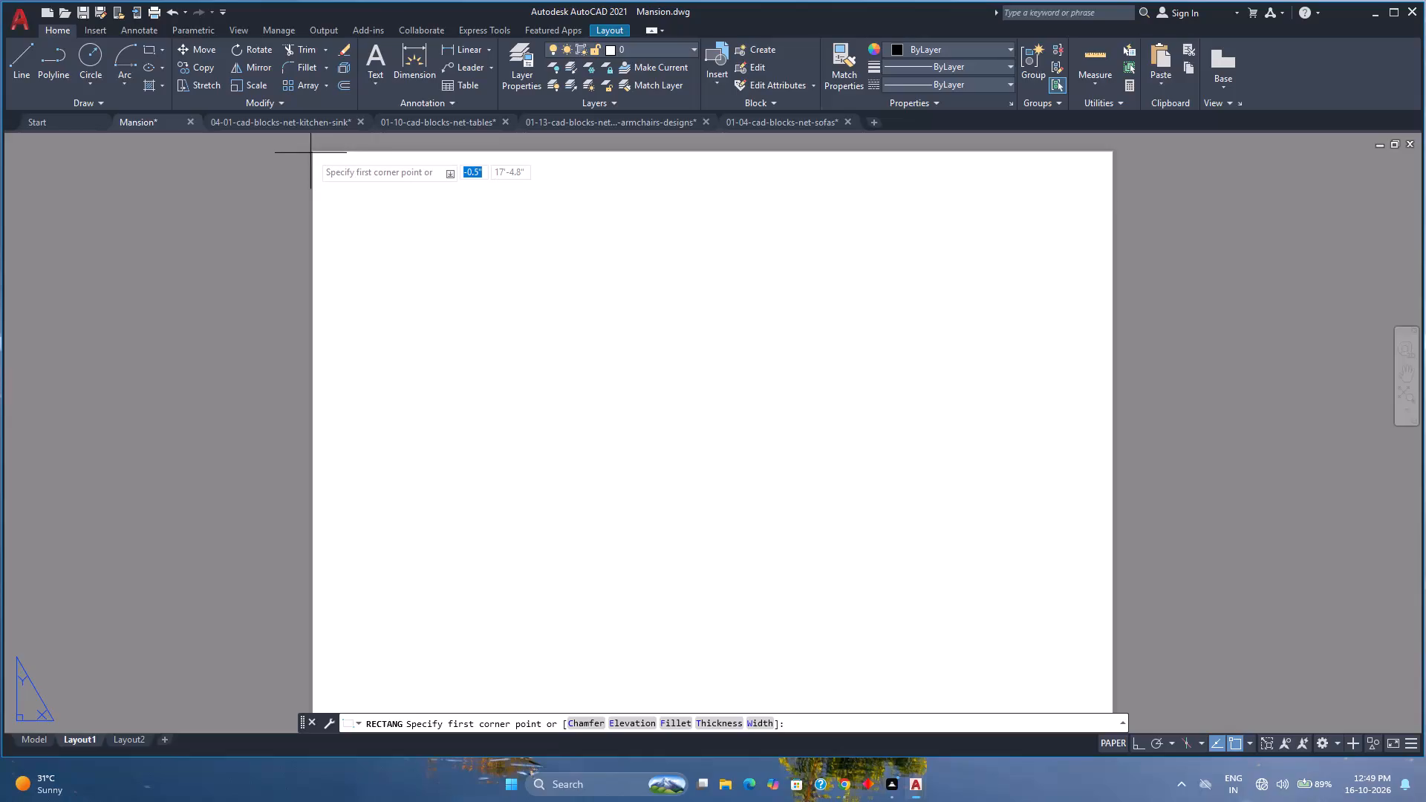
# Draw the rectangle along the Layout1 sheet's edges, starting at the paper's upper-left corner and extending toward its lower-right corner.
pyautogui.click(312, 151)
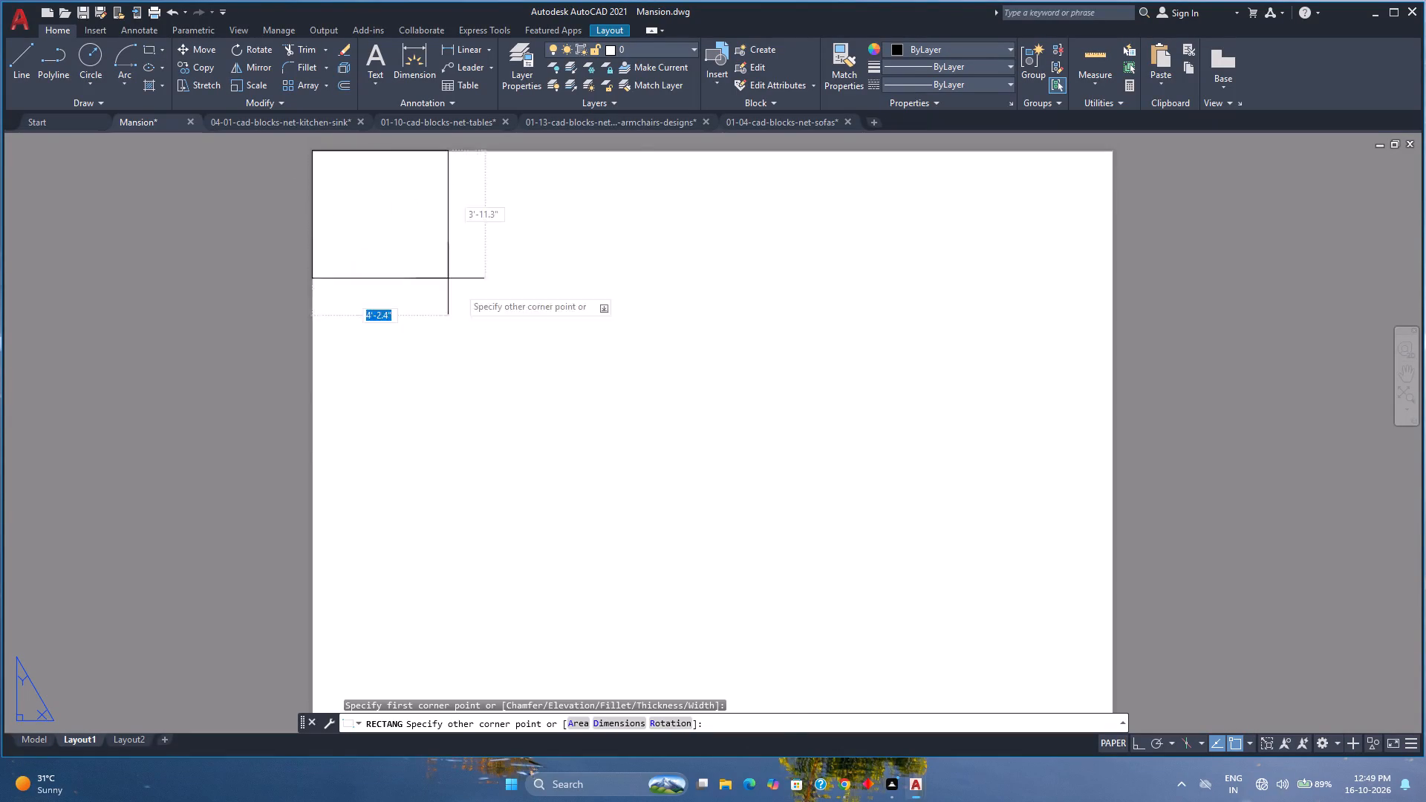
pyautogui.scroll(-1, 682, 413)
pyautogui.moveTo(682, 413); pyautogui.dragTo(532, 349, button='middle')
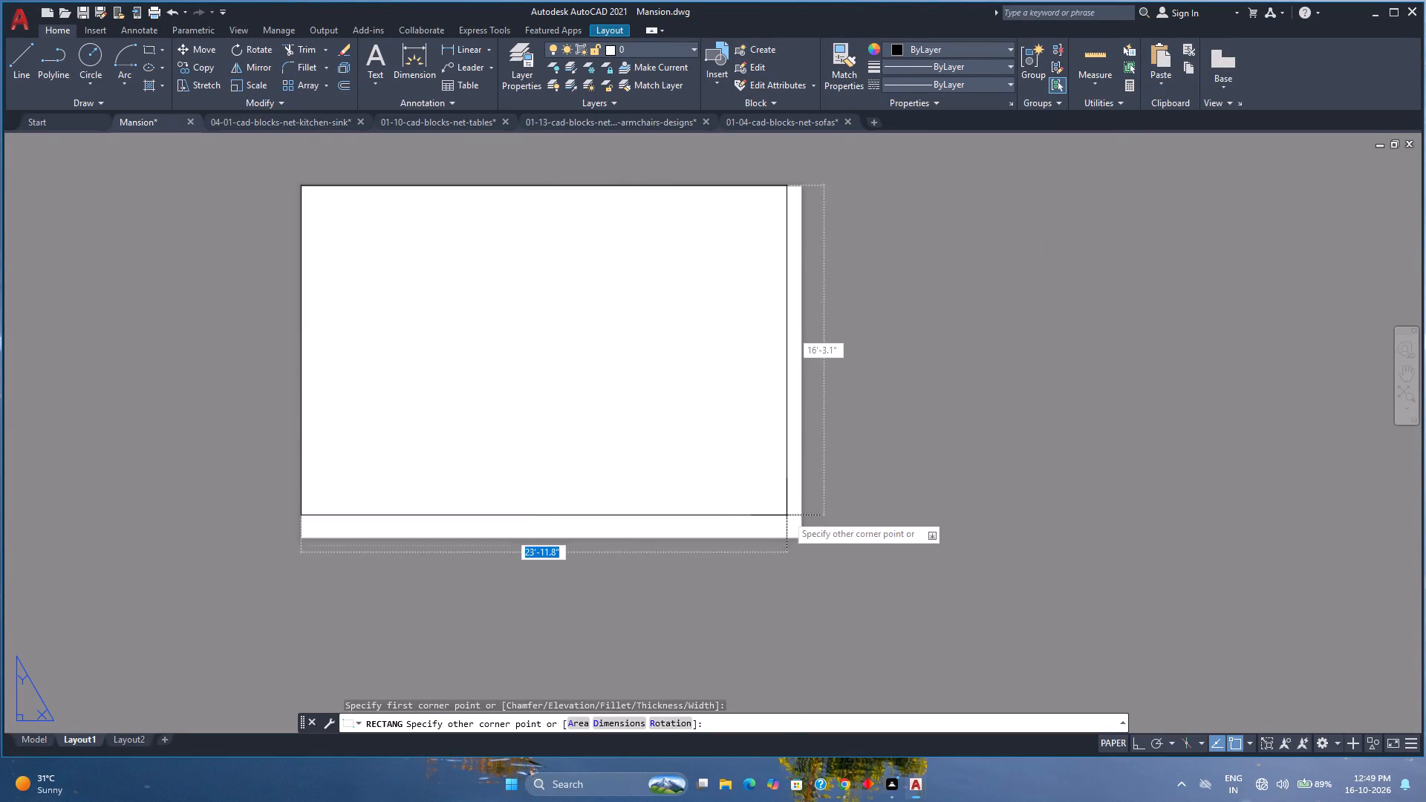
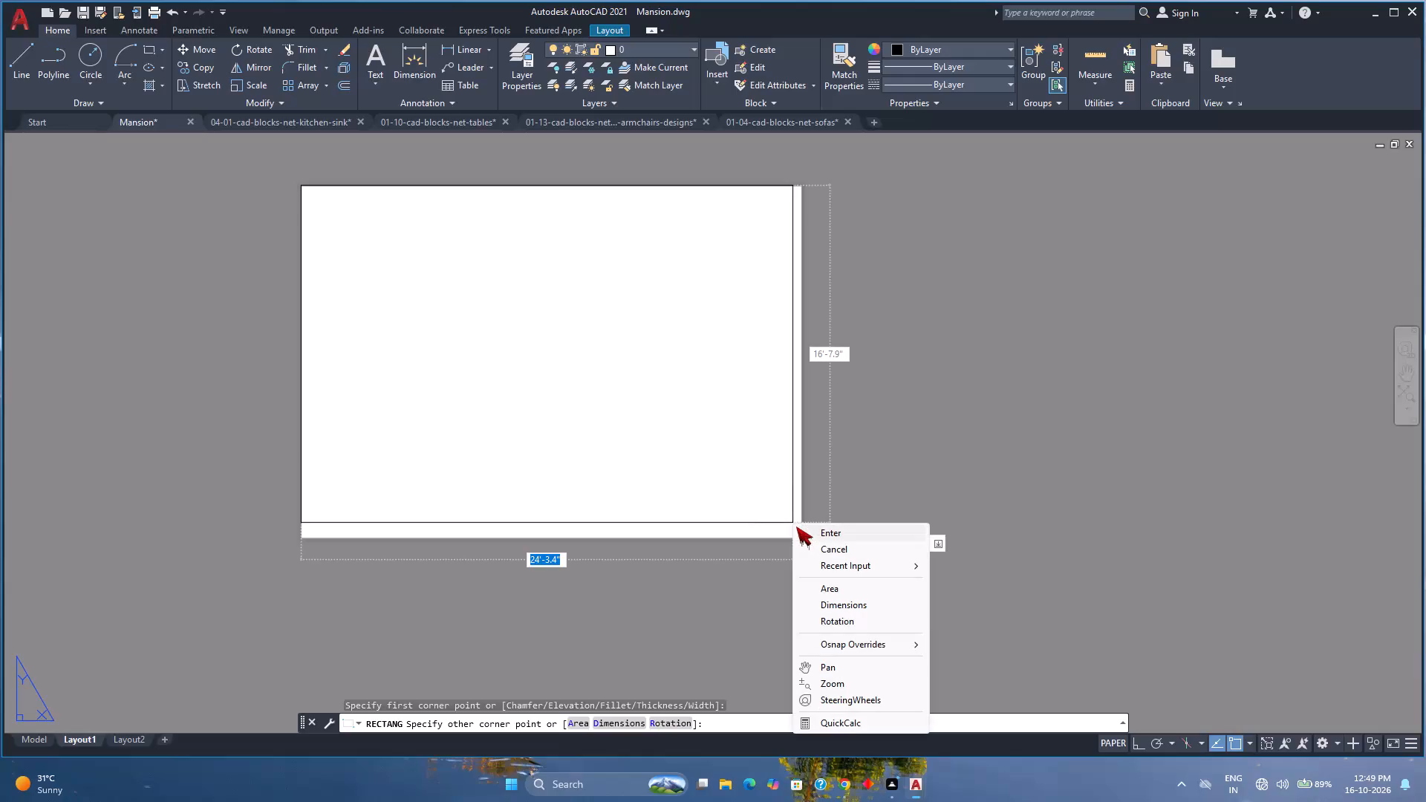
# Abandon the started rectangle and draw one about 24'-9" by 17'-4.5" along the sheet's edges, from upper-left to lower-right corner.
pyautogui.click(841, 546)
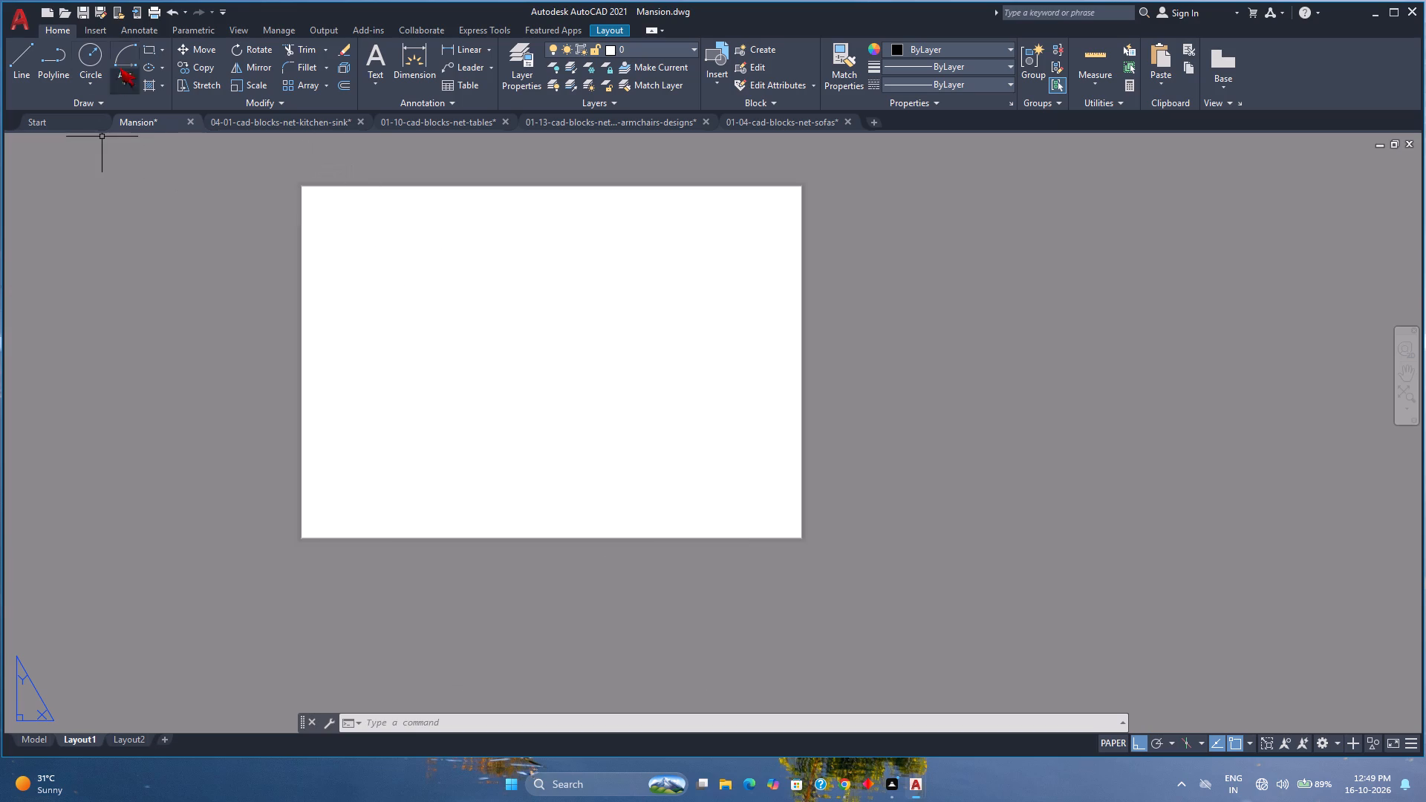
pyautogui.click(142, 52)
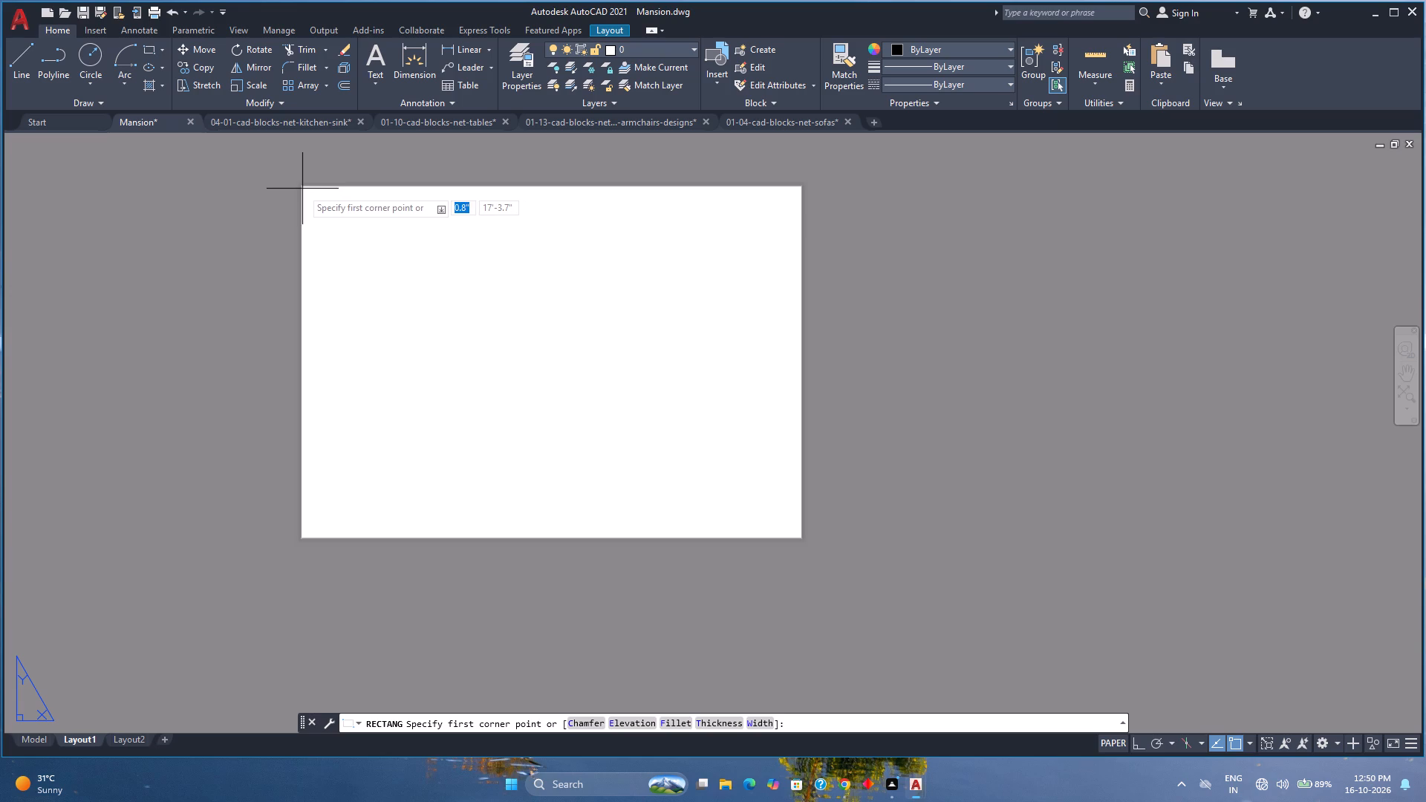
pyautogui.click(300, 186)
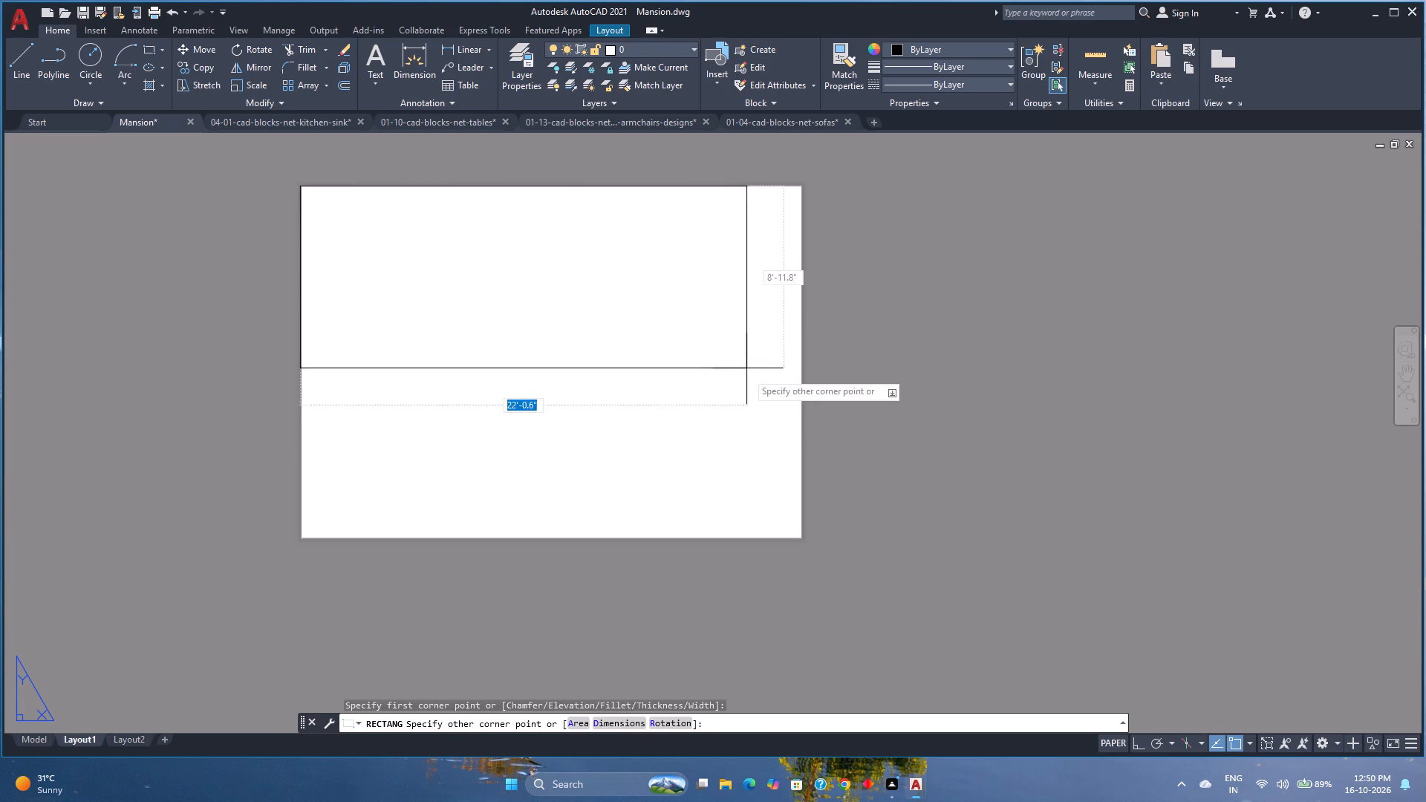
pyautogui.click(801, 538)
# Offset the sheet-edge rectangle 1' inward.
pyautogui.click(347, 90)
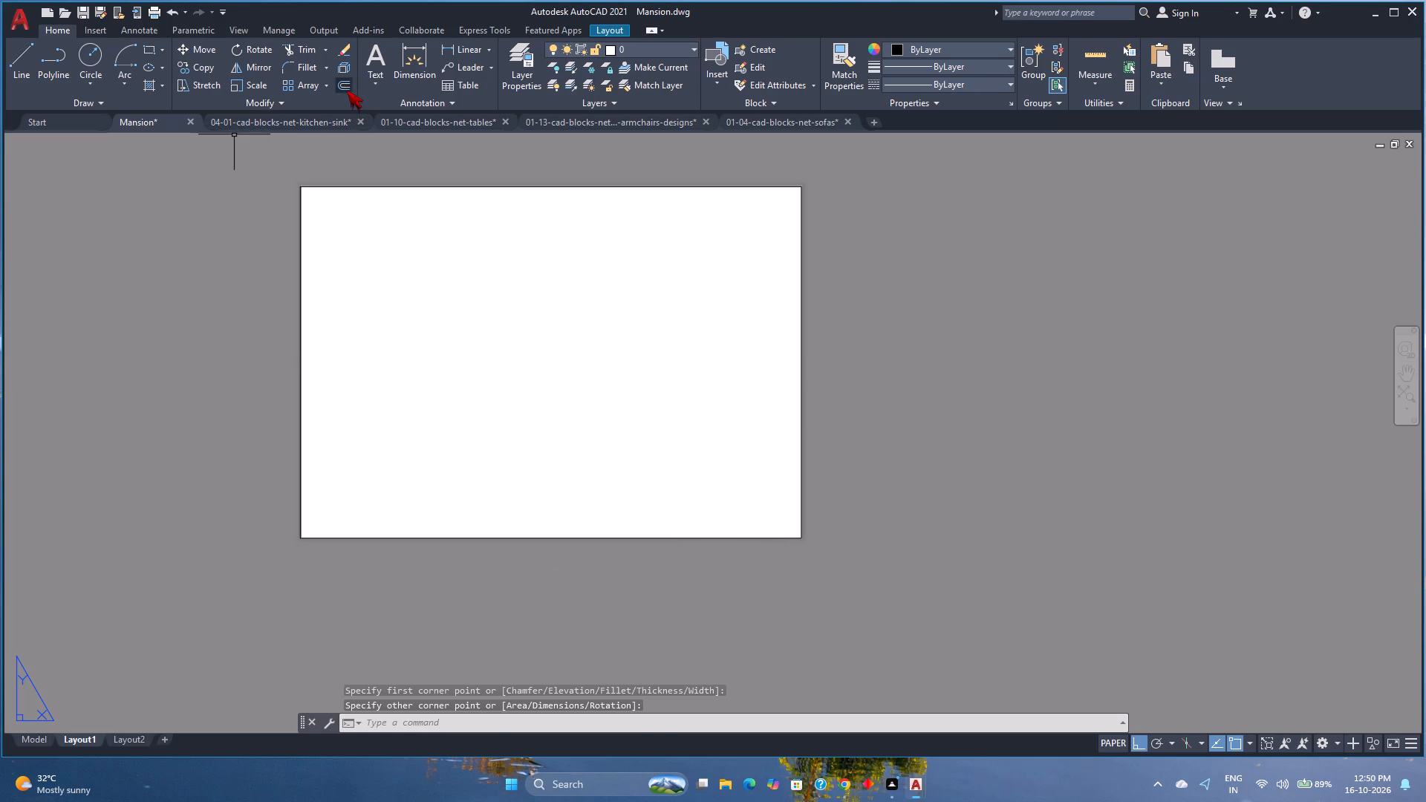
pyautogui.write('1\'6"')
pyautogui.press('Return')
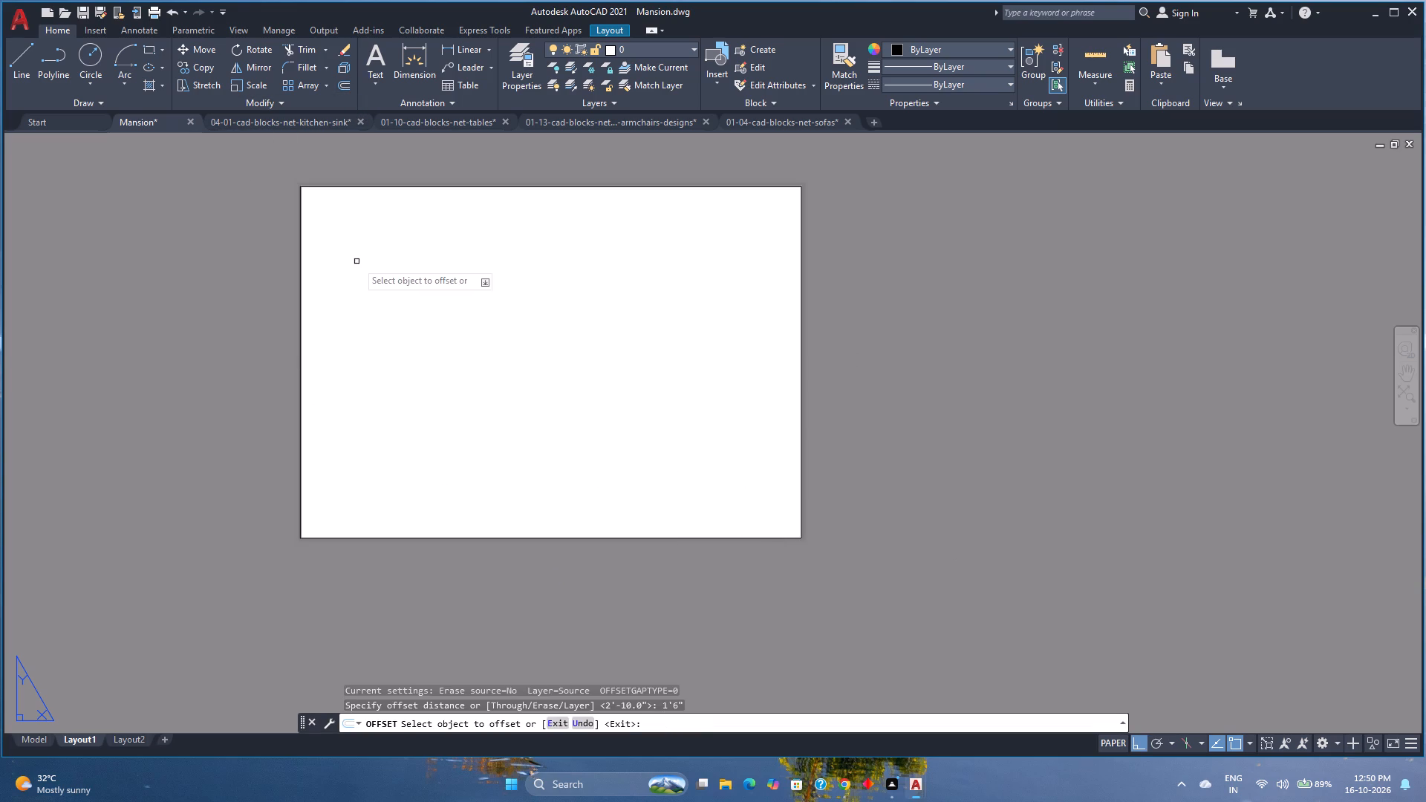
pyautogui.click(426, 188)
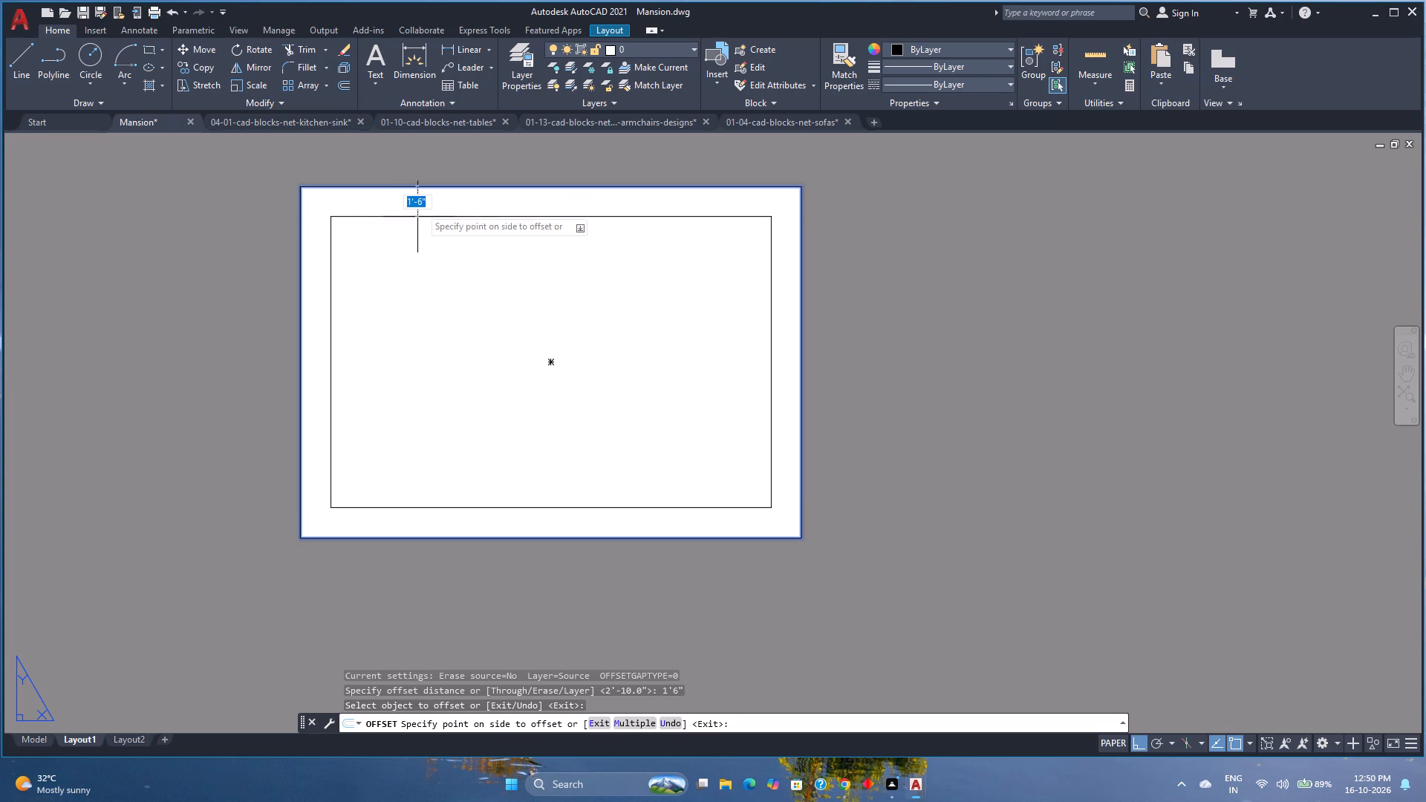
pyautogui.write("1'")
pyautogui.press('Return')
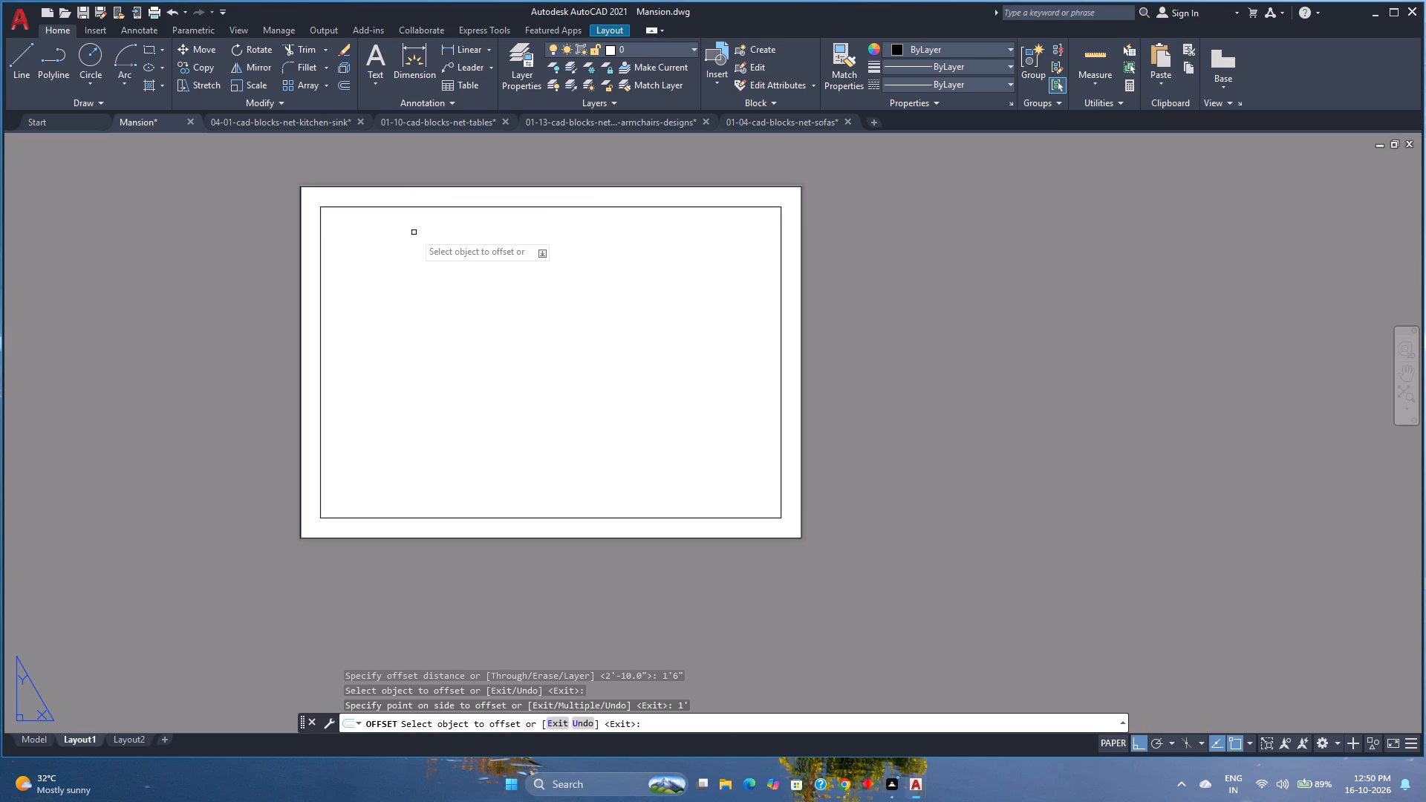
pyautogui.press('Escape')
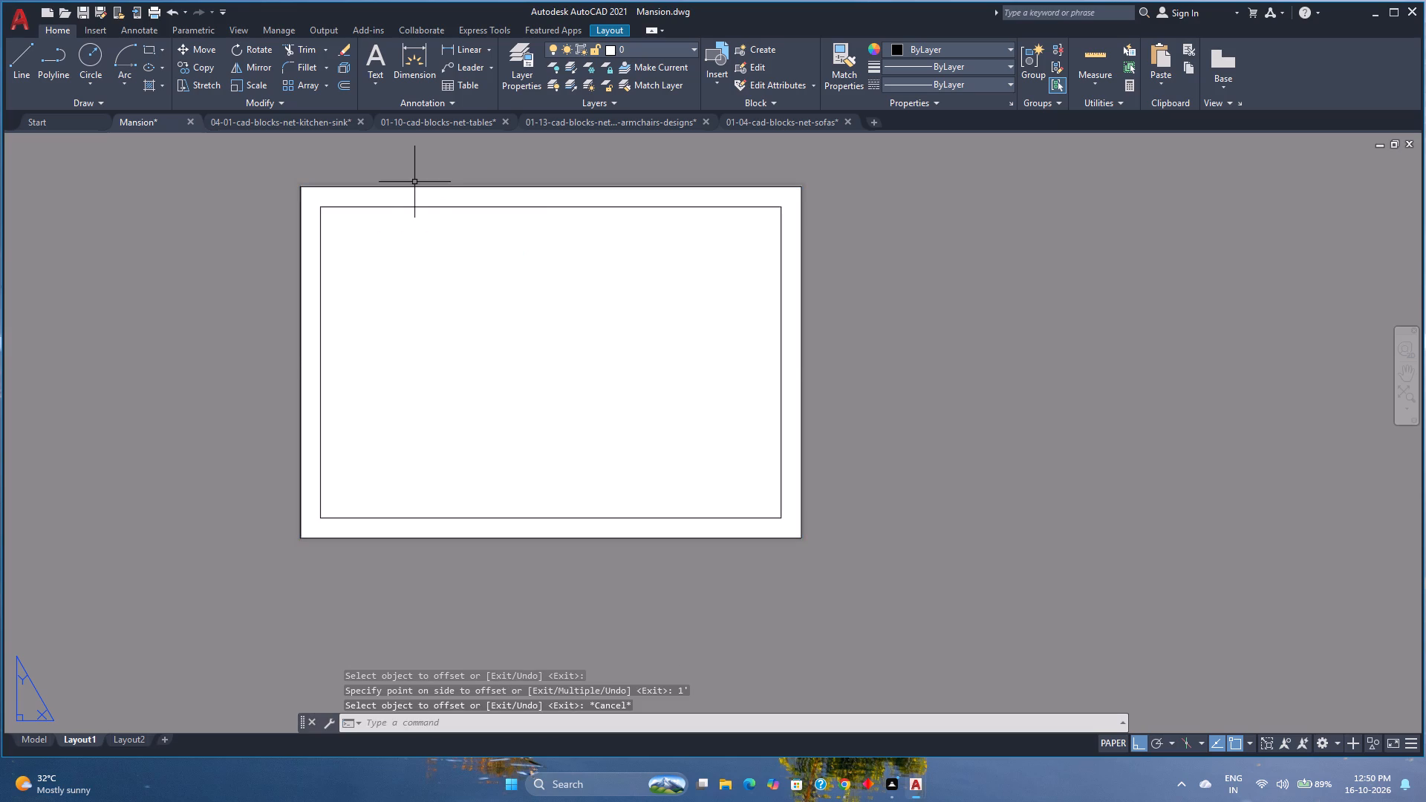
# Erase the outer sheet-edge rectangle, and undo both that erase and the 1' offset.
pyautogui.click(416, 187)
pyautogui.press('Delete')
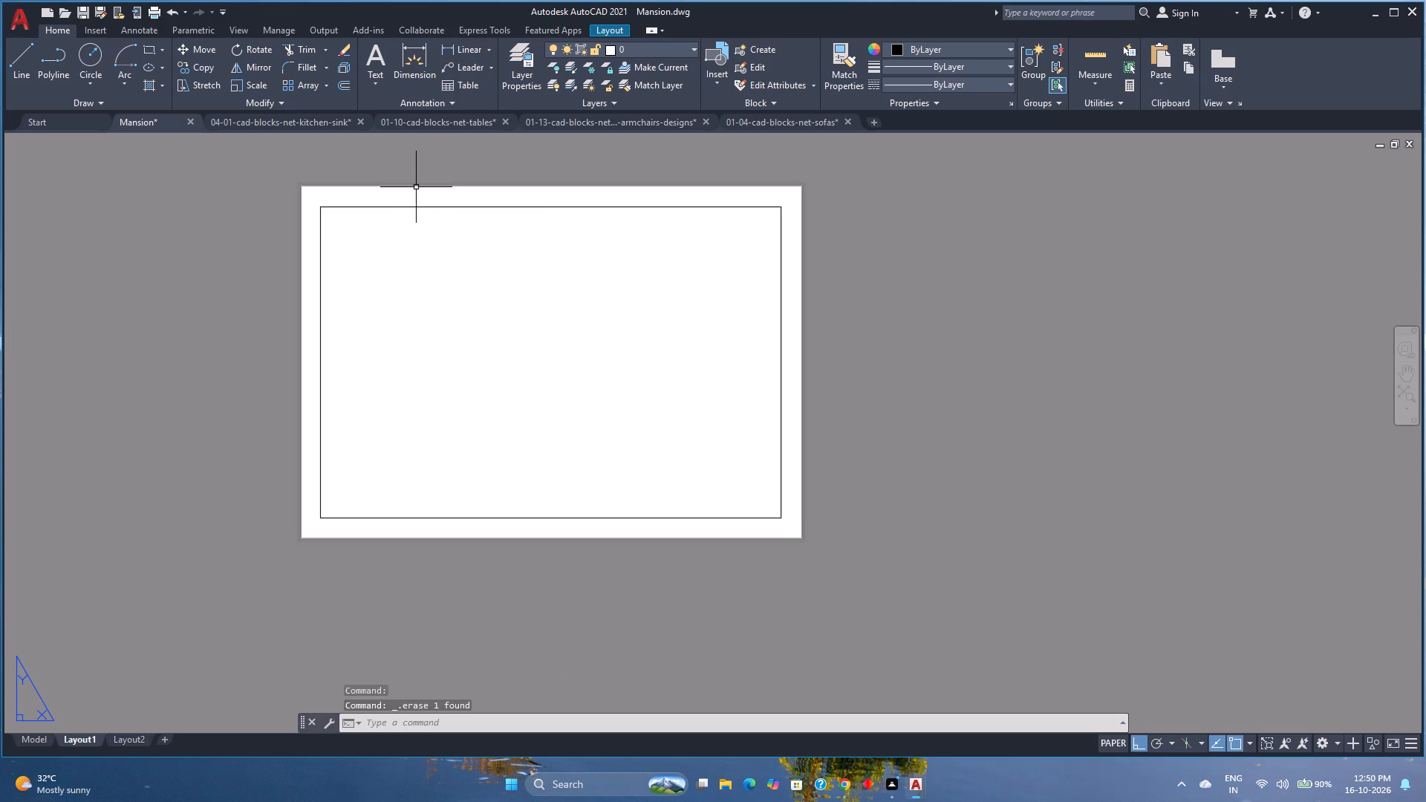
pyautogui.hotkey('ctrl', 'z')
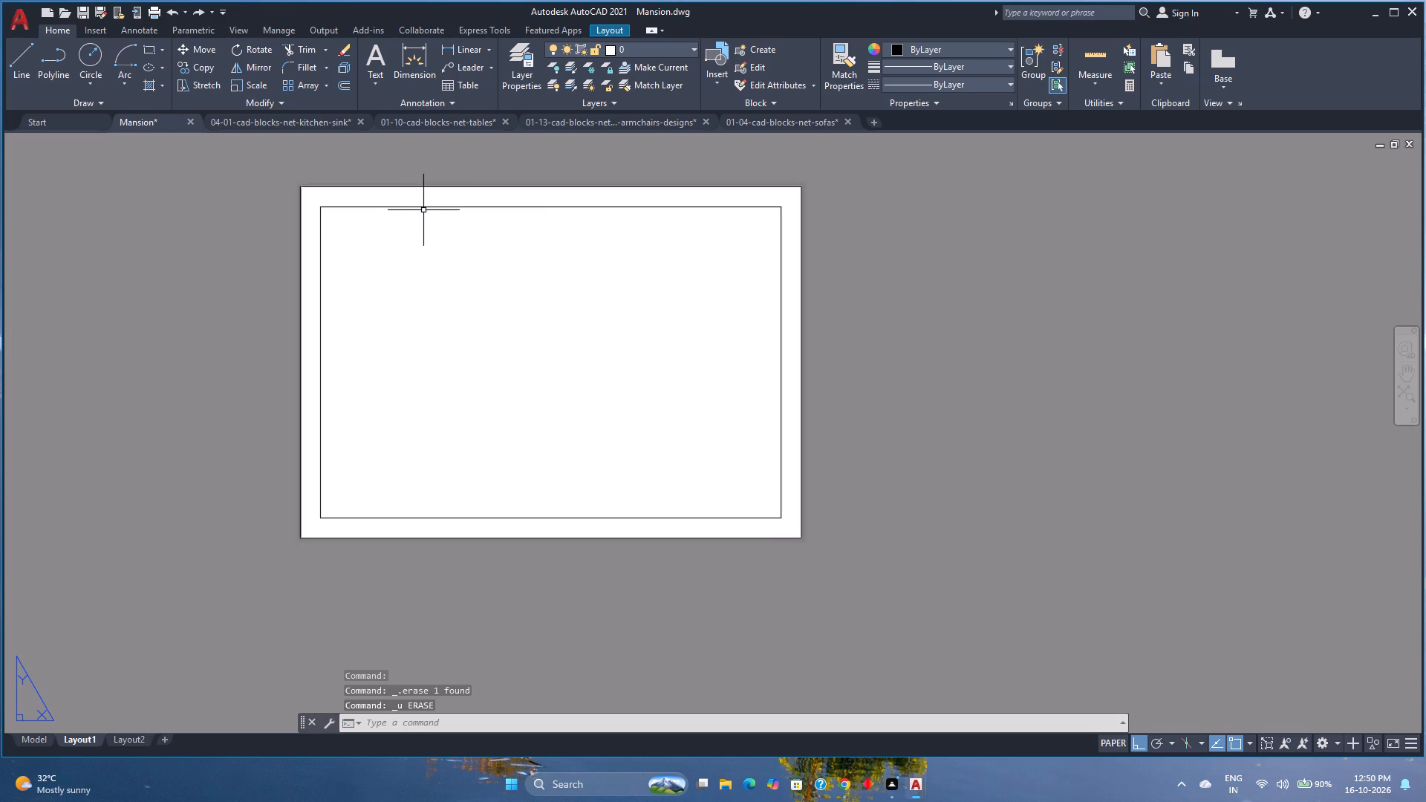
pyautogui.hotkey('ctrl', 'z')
# Offset the sheet-edge rectangle 7" inward to form the sheet border.
pyautogui.click(343, 86)
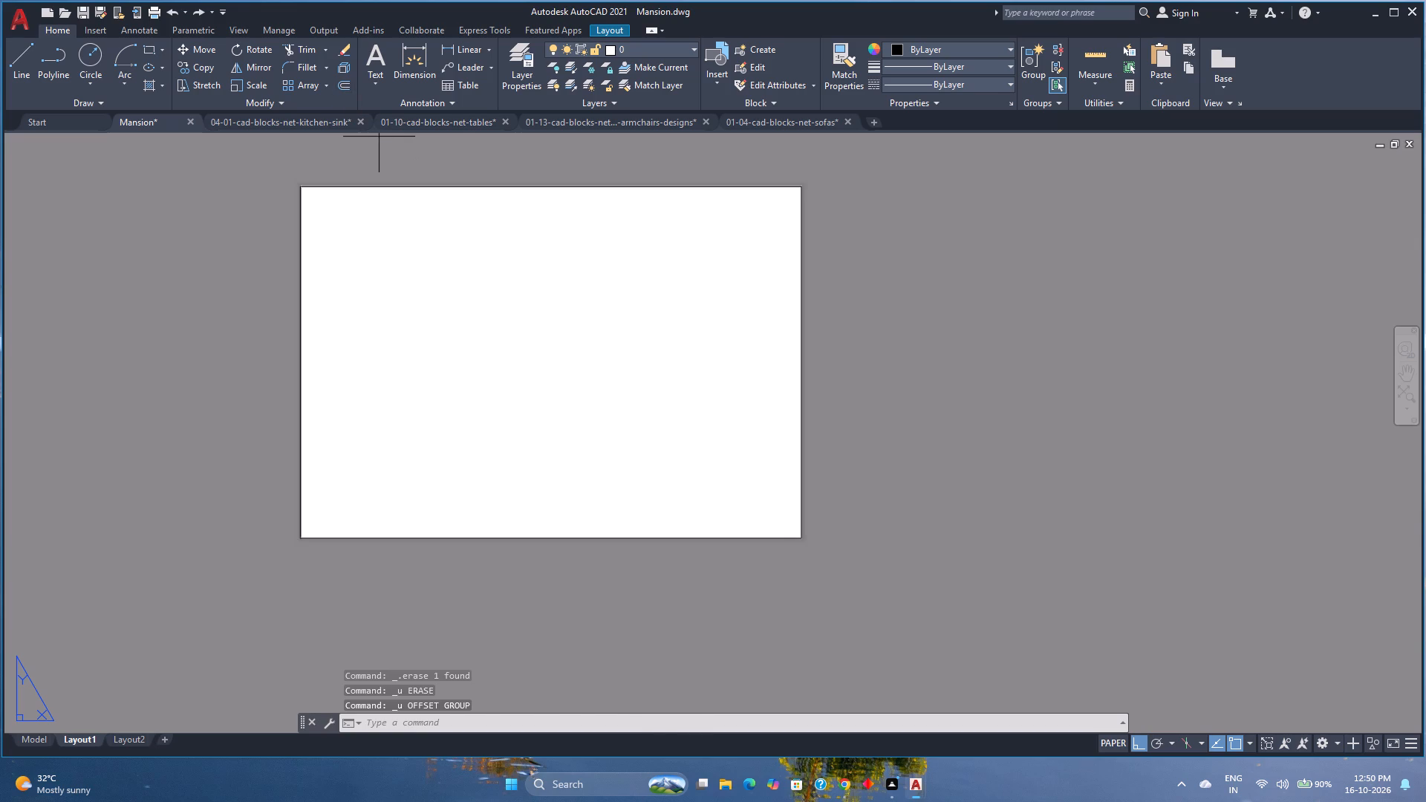
pyautogui.press('9')
pyautogui.press('Return')
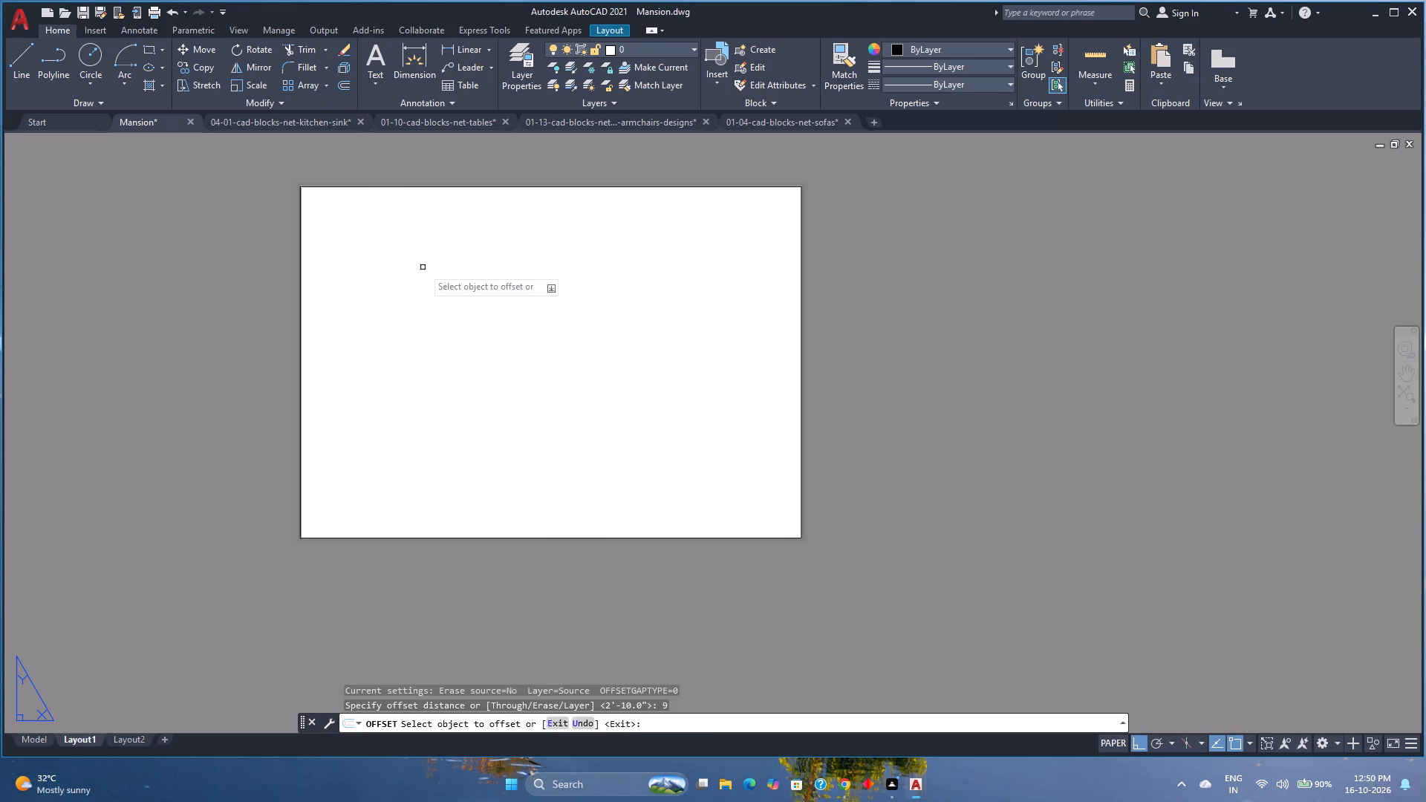
pyautogui.click(549, 187)
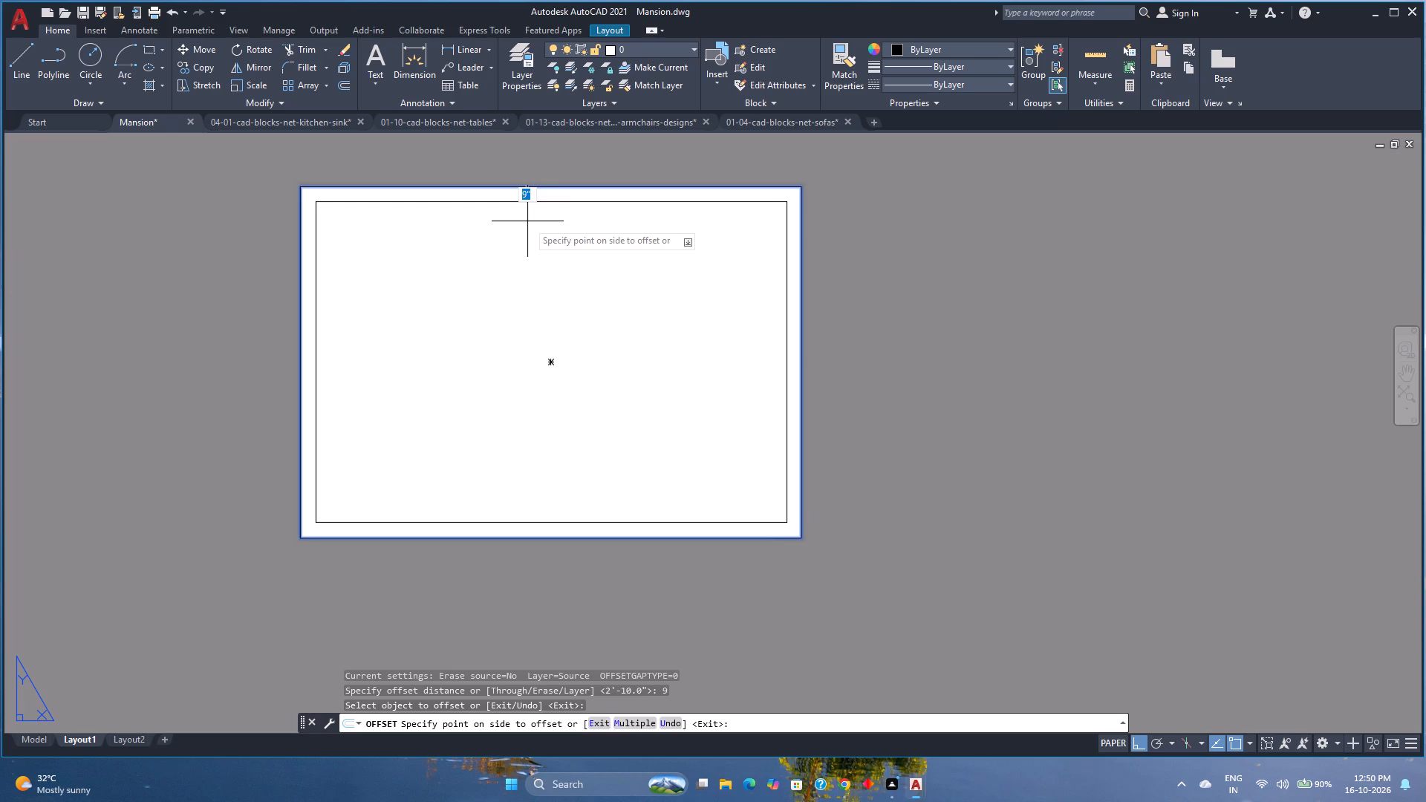
pyautogui.press('7')
pyautogui.press('Return')
pyautogui.press('Escape')
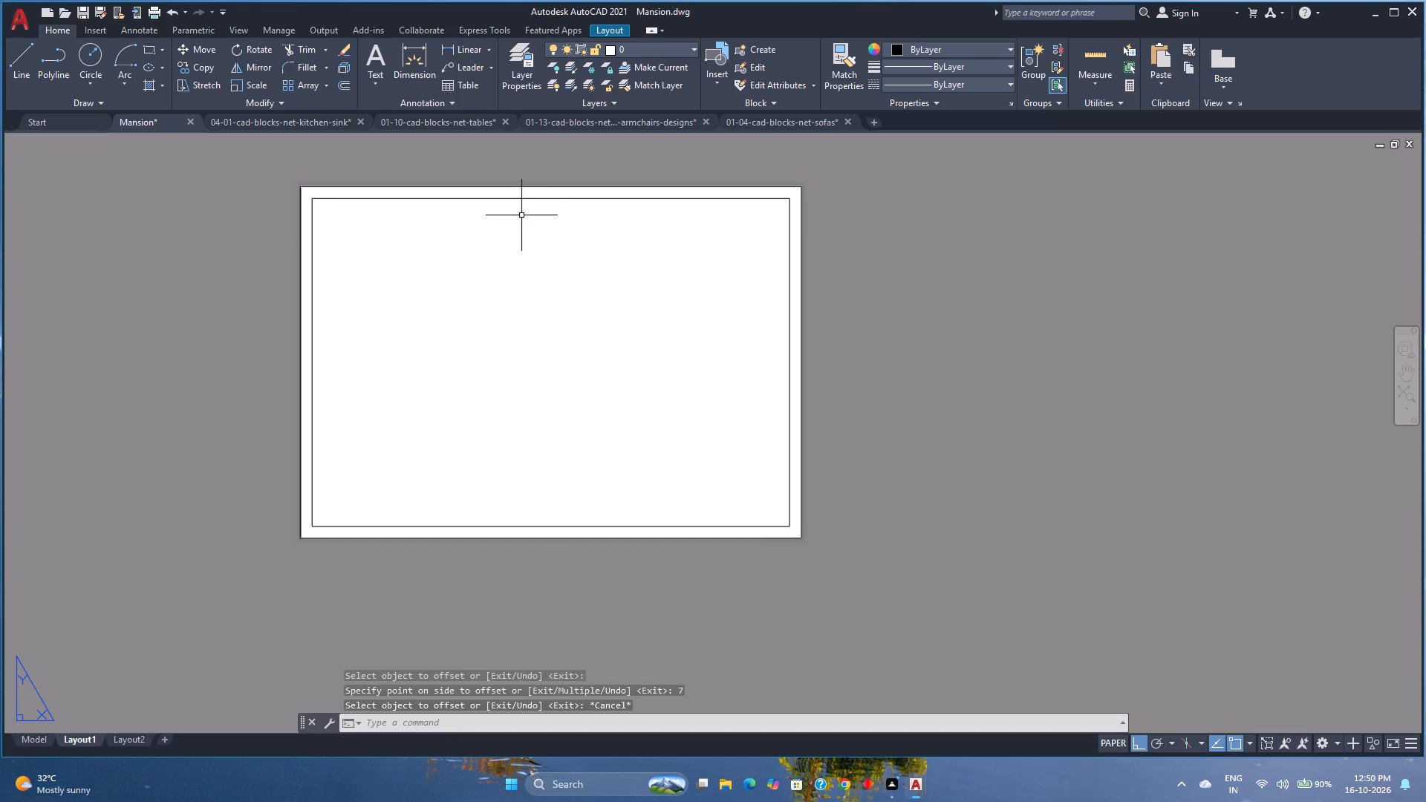
# Delete the outer rectangle along the sheet's edges, keeping the inner border.
pyautogui.click(521, 185)
pyautogui.press('Delete')
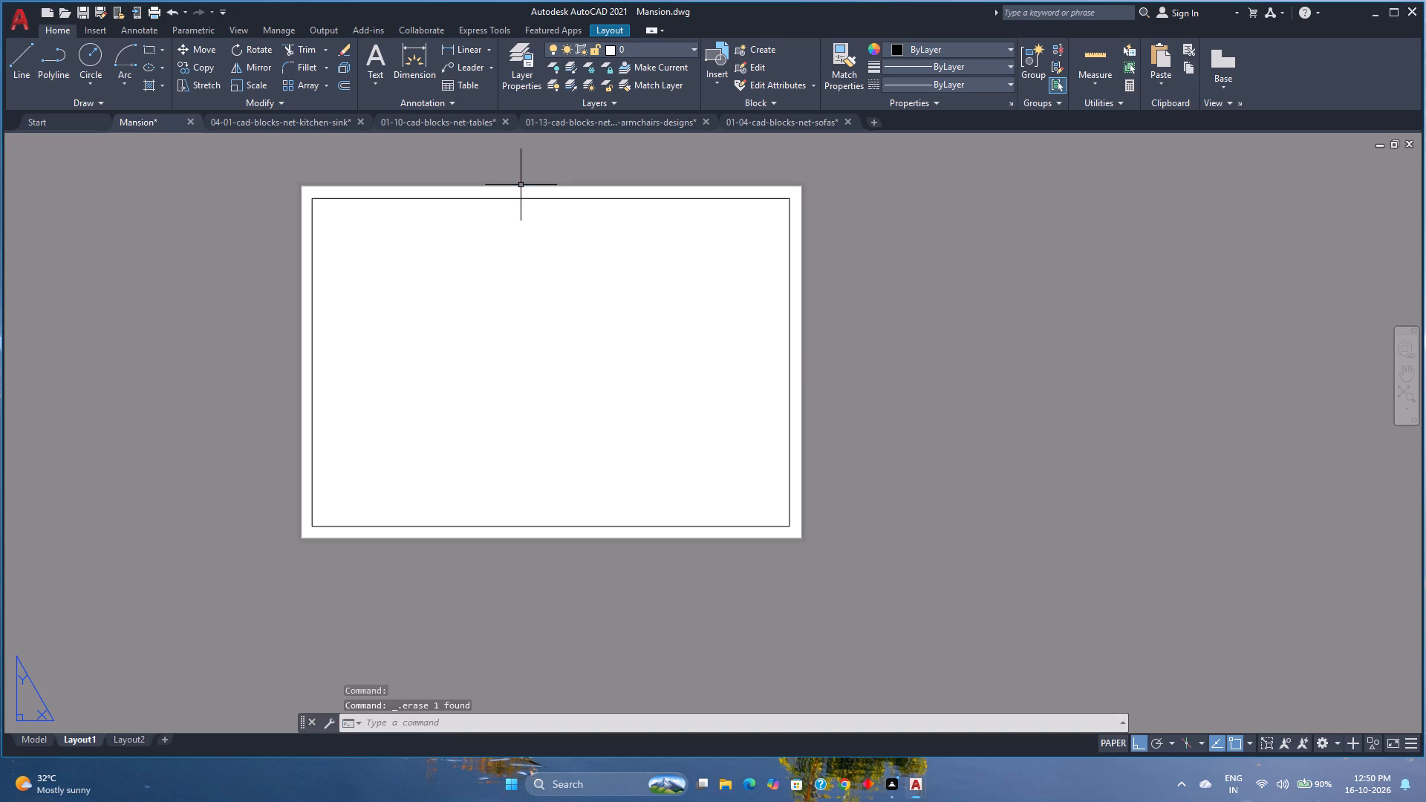
# Create a viewport with the Active Model Configuration, spanning the border rectangle from its upper-left to its lower-right corner.
pyautogui.scroll(-1, 492, 345)
pyautogui.scroll(1, 492, 345)
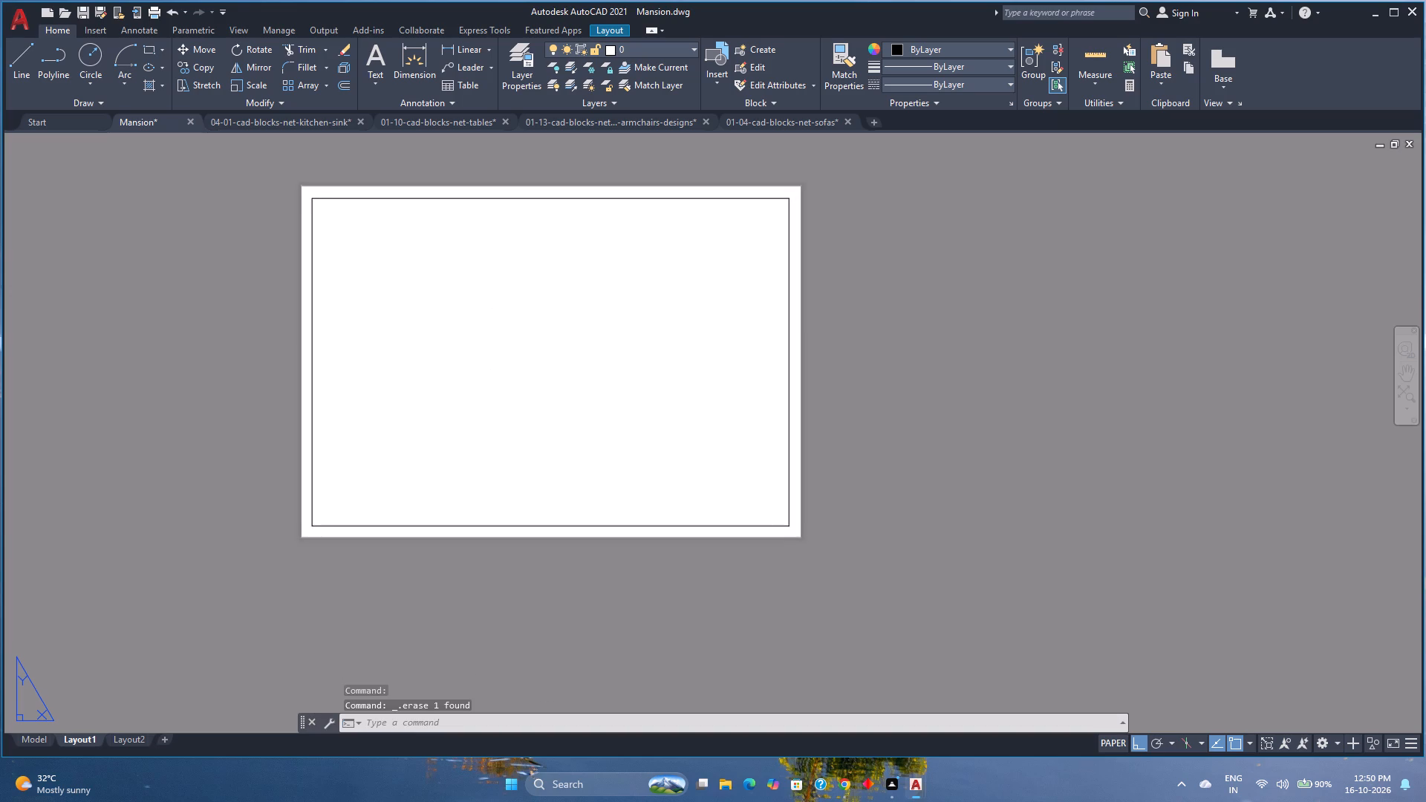
pyautogui.moveTo(492, 345); pyautogui.dragTo(541, 411, button='middle')
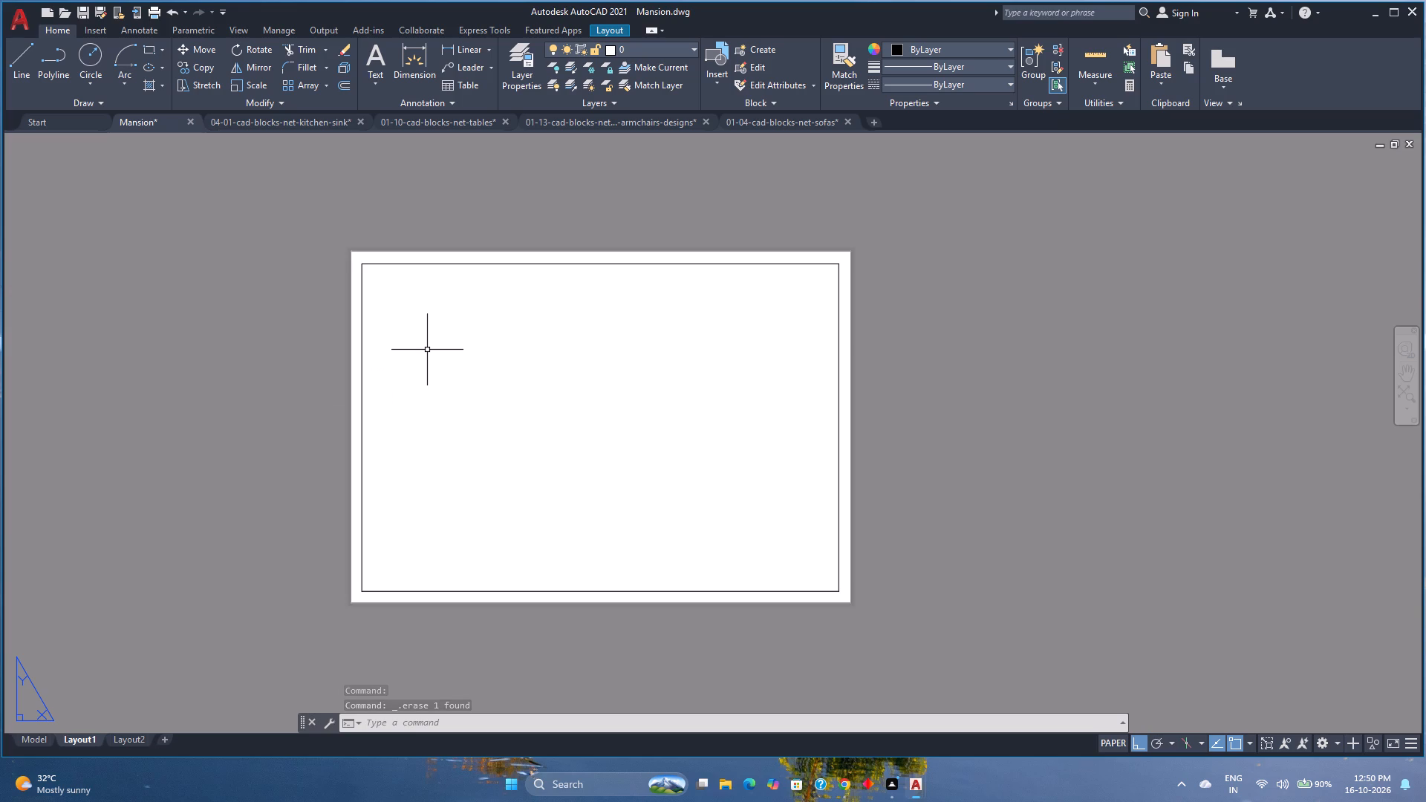
pyautogui.write('VIEWPORT')
pyautogui.press('Return')
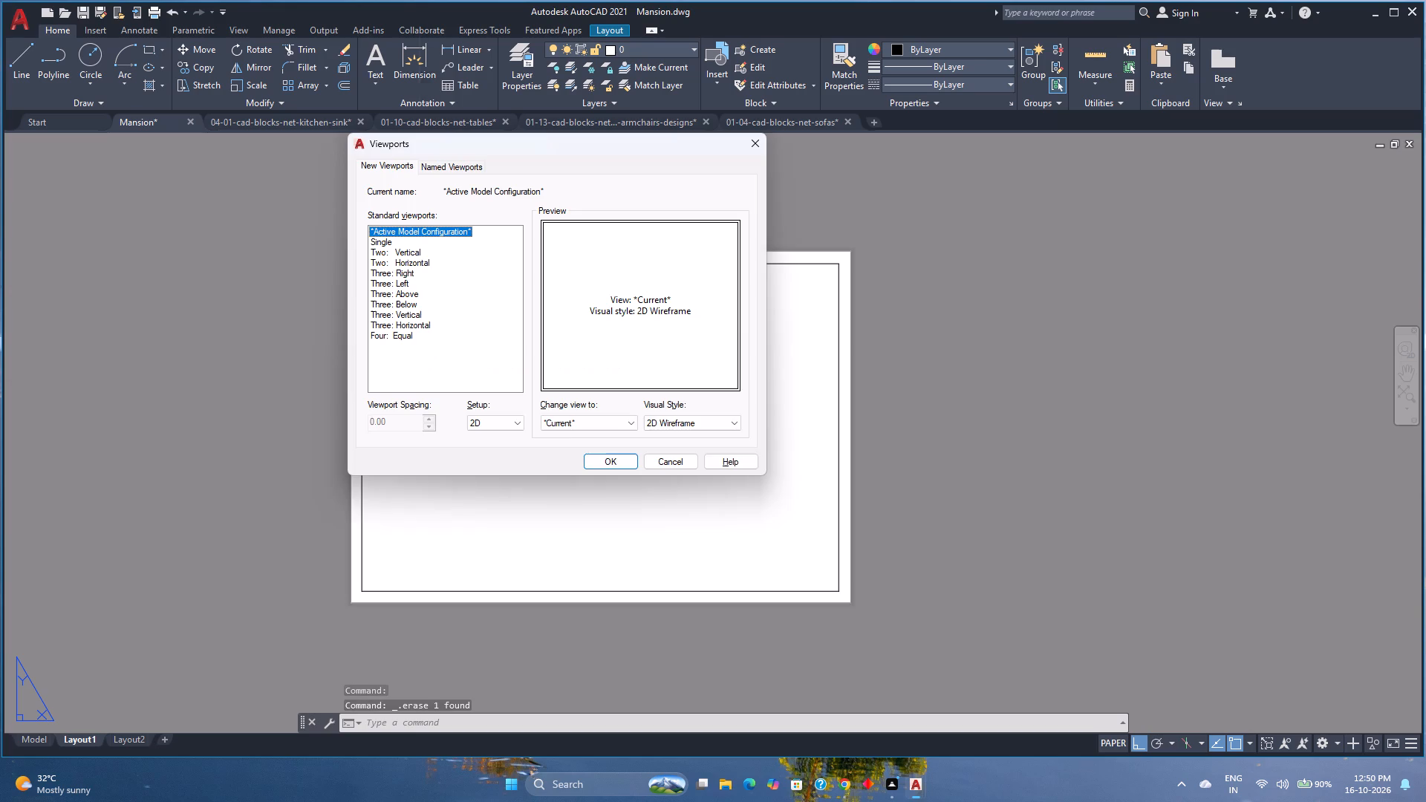
pyautogui.click(589, 460)
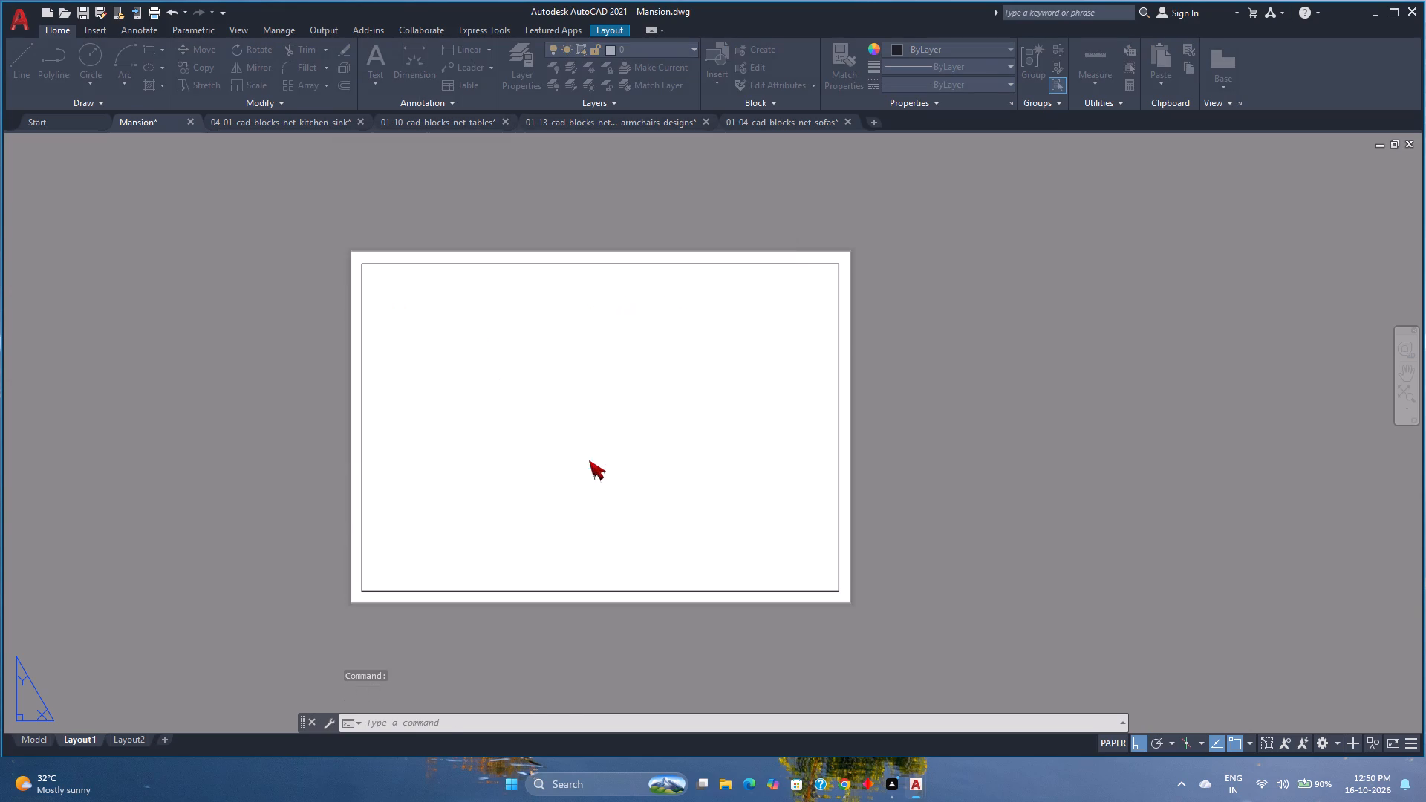
pyautogui.click(363, 267)
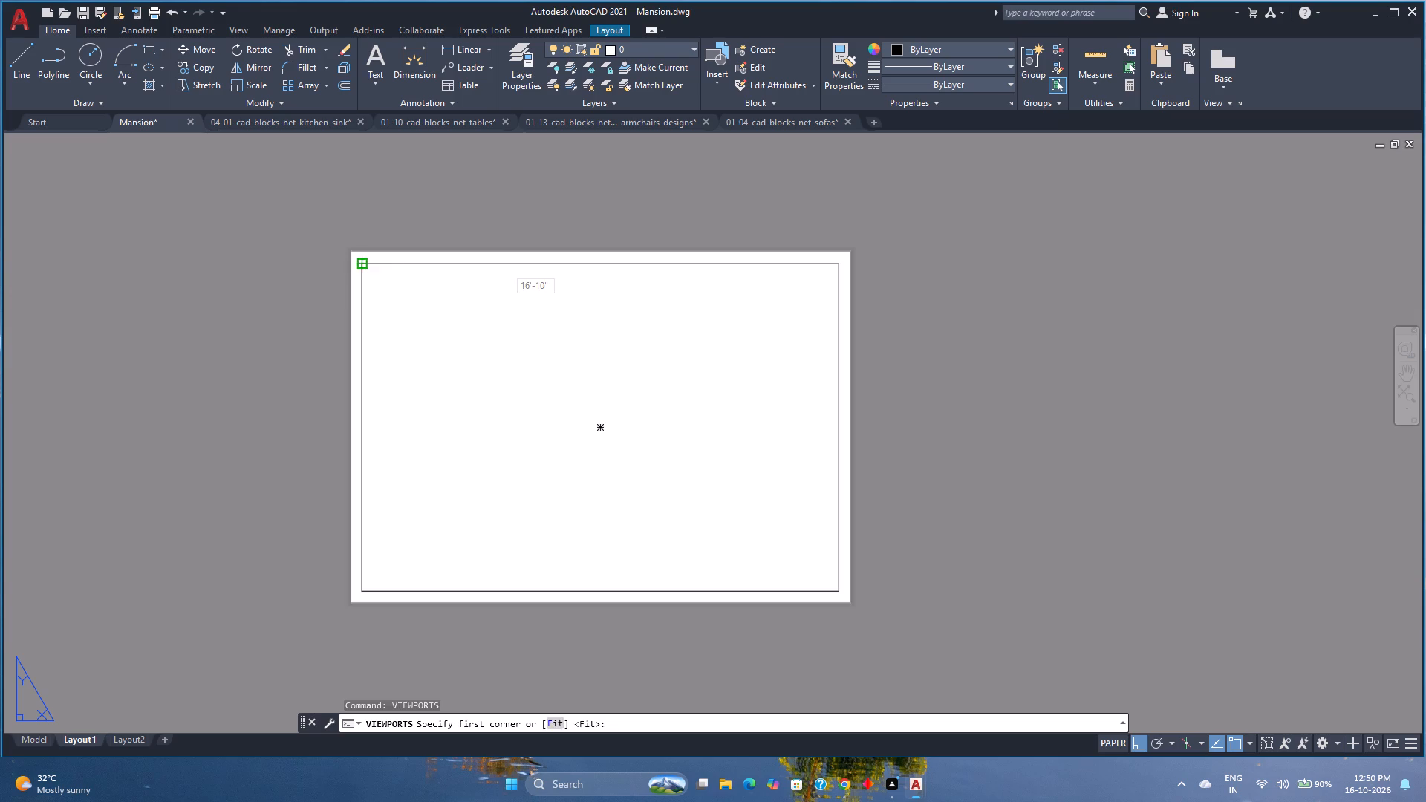
pyautogui.click(836, 589)
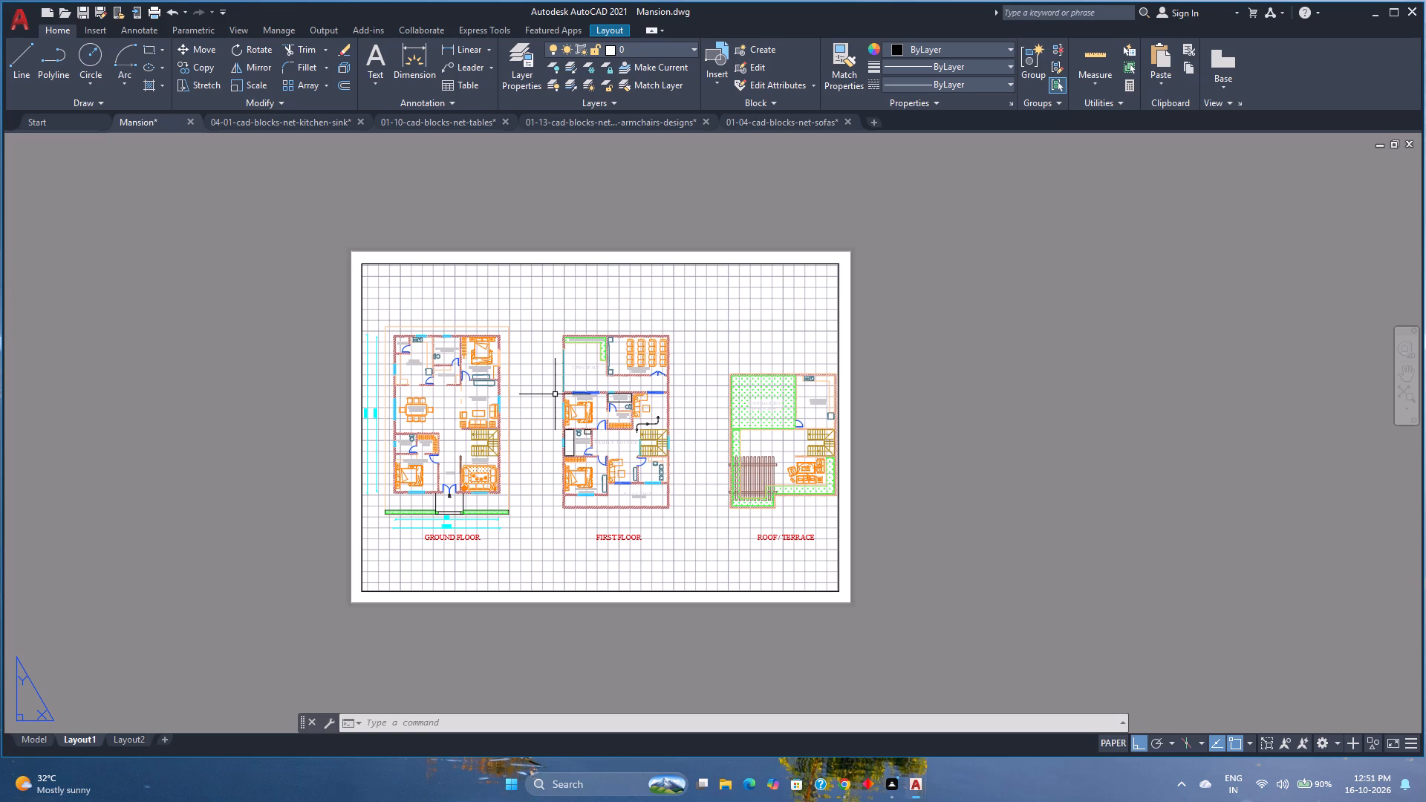
pyautogui.click(362, 266)
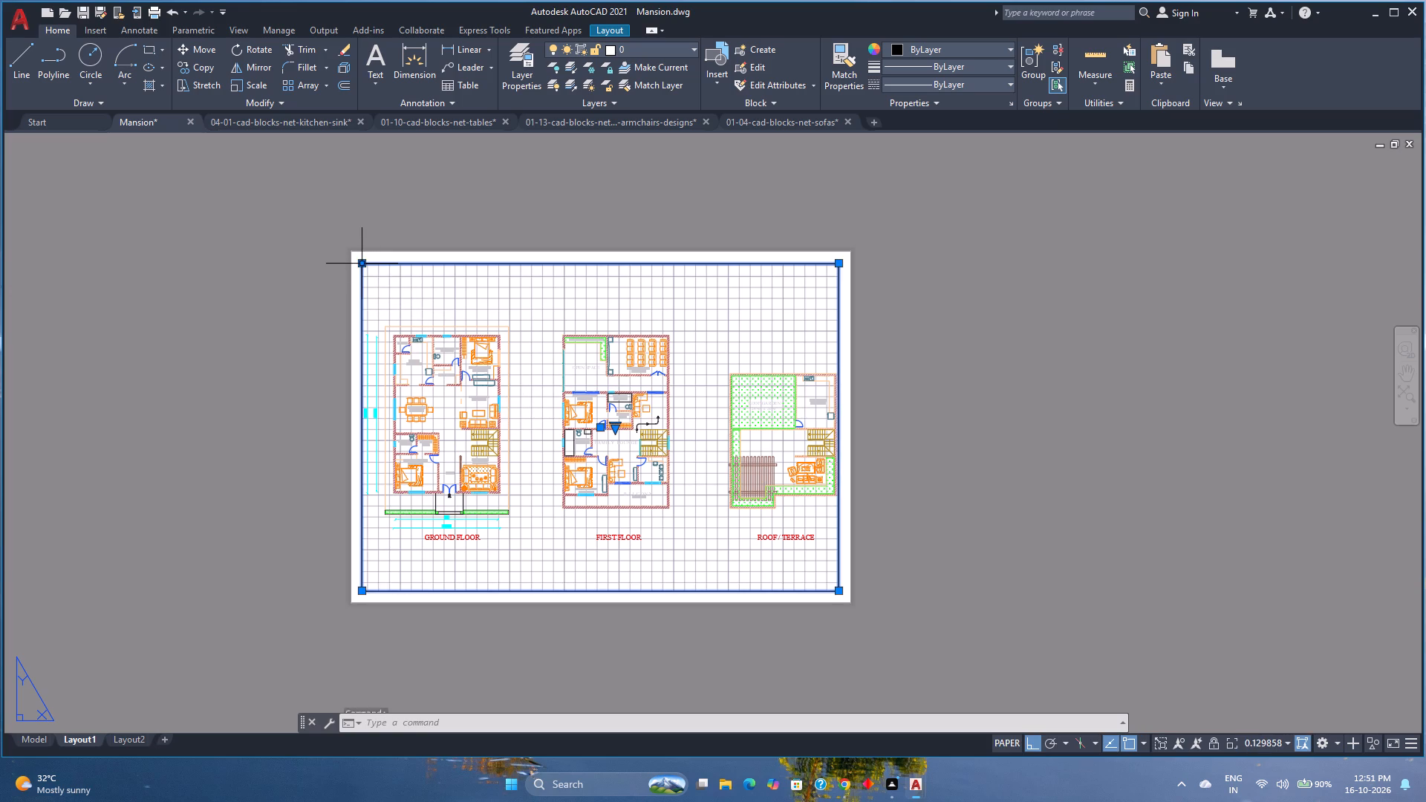
pyautogui.press('Escape')
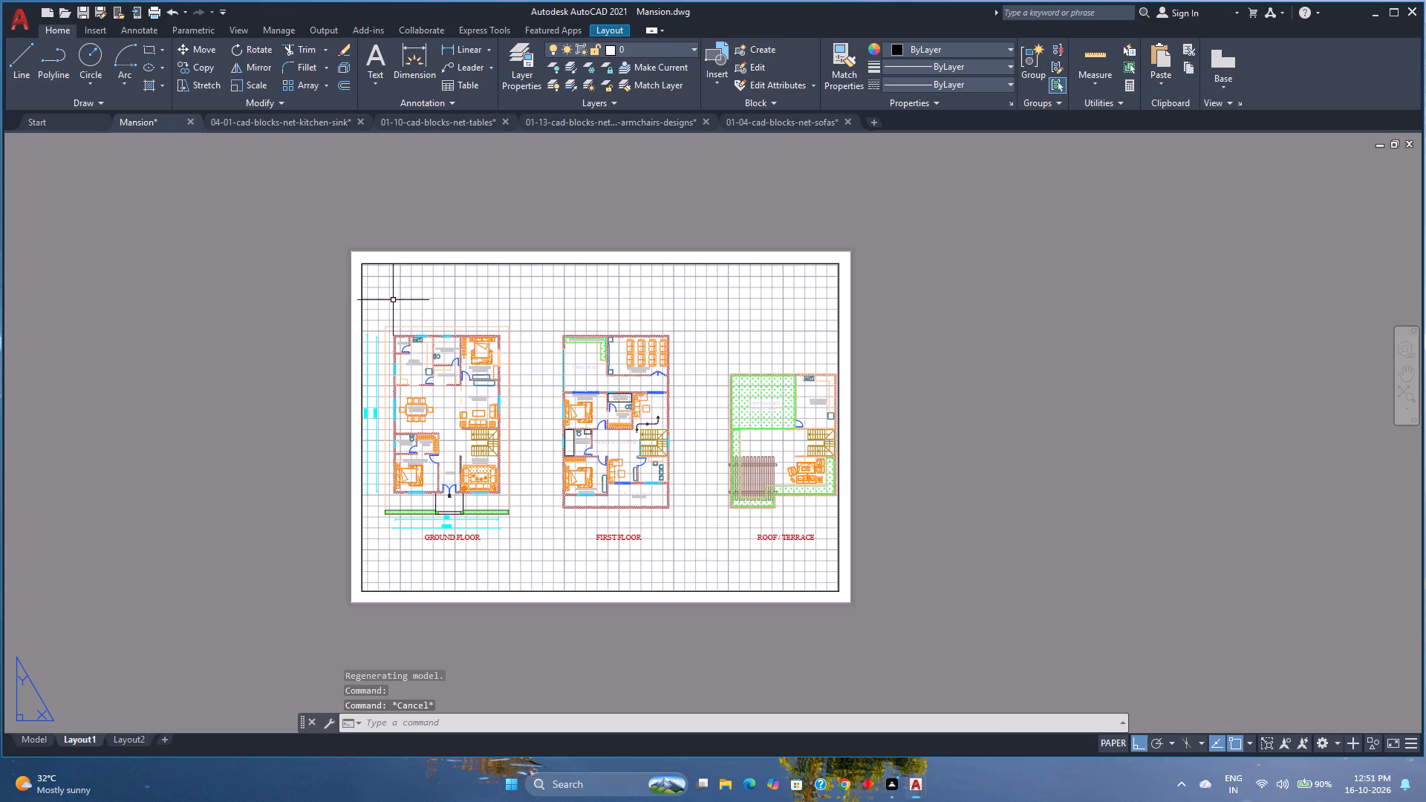
# Activate the new viewport and set it to the custom model view FLOOR PLANS.
pyautogui.doubleClick(401, 310)
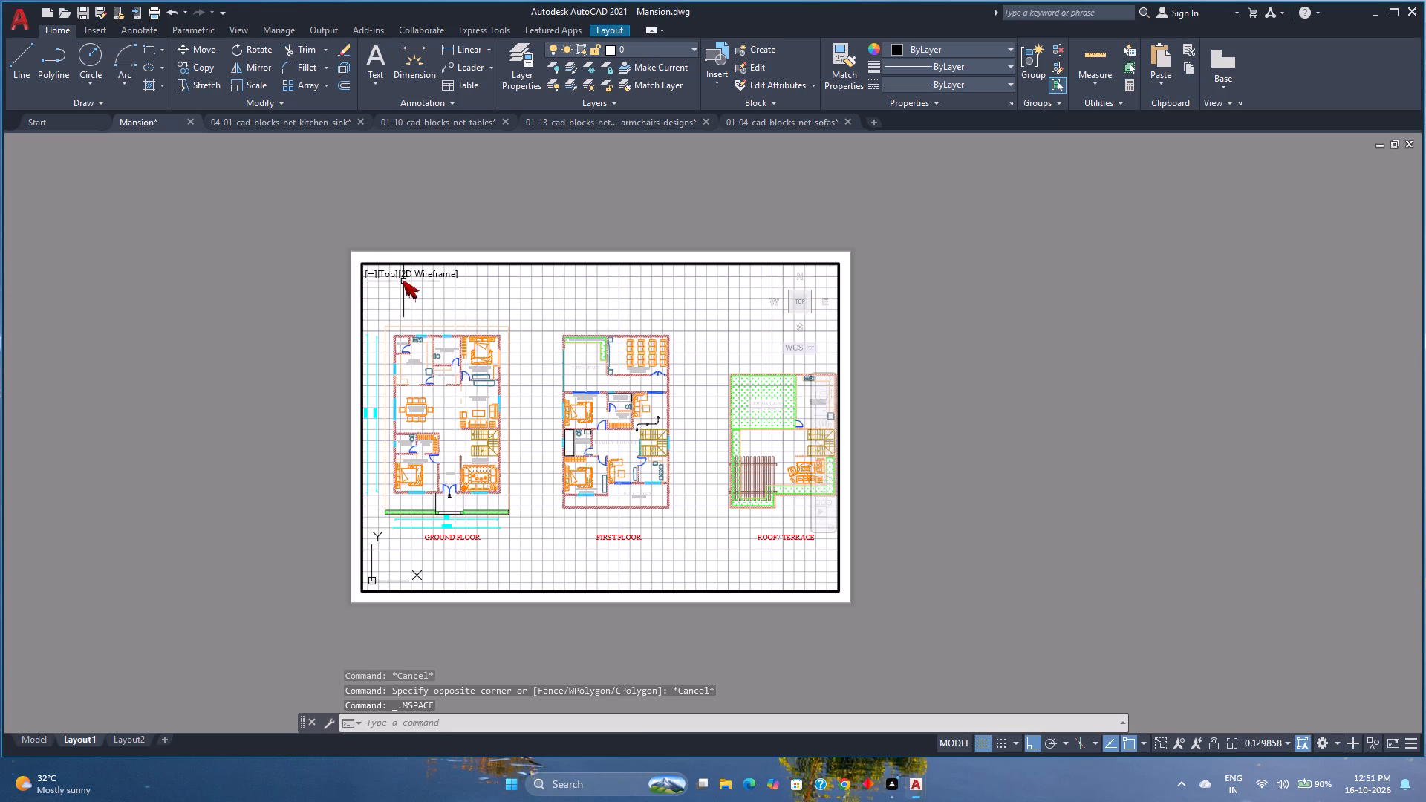
pyautogui.click(389, 276)
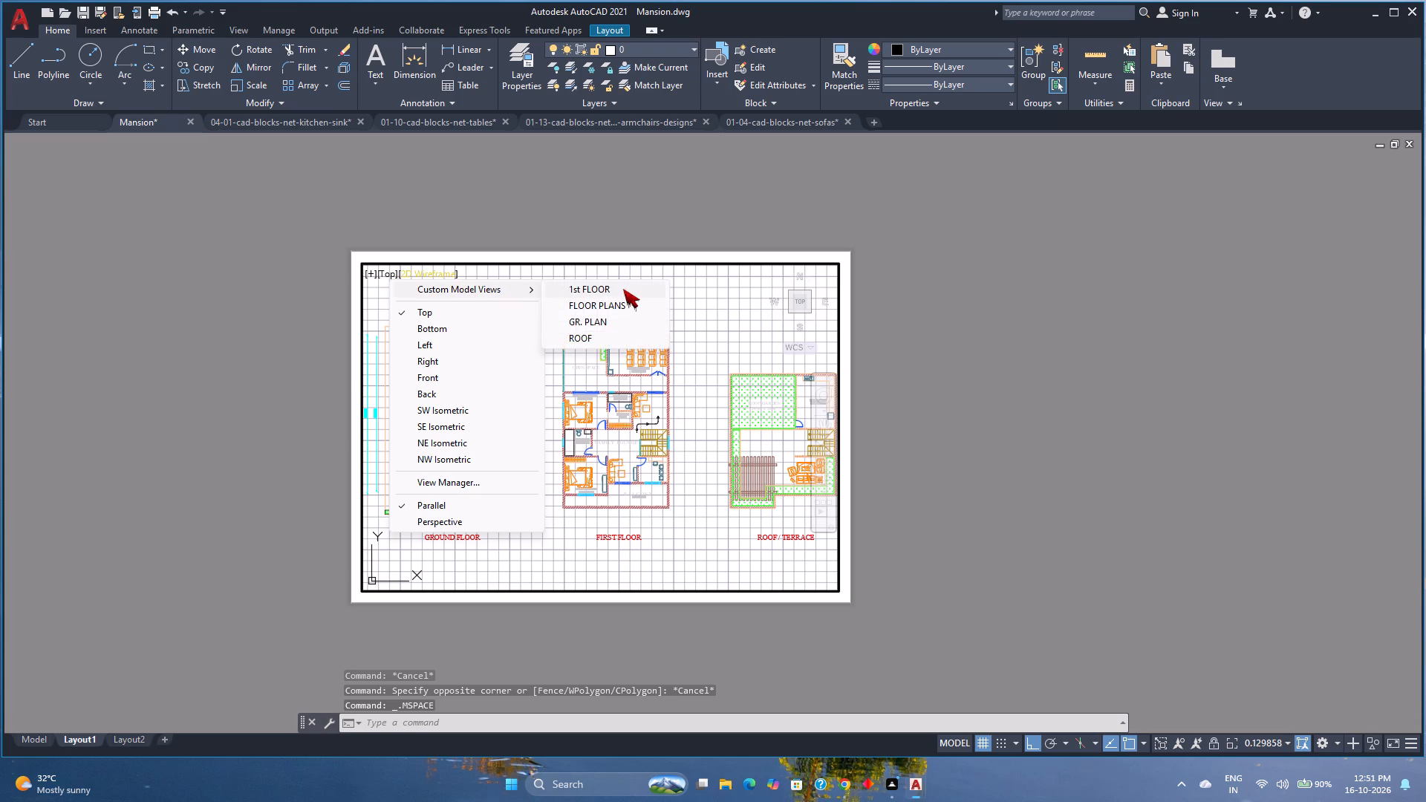
pyautogui.click(618, 304)
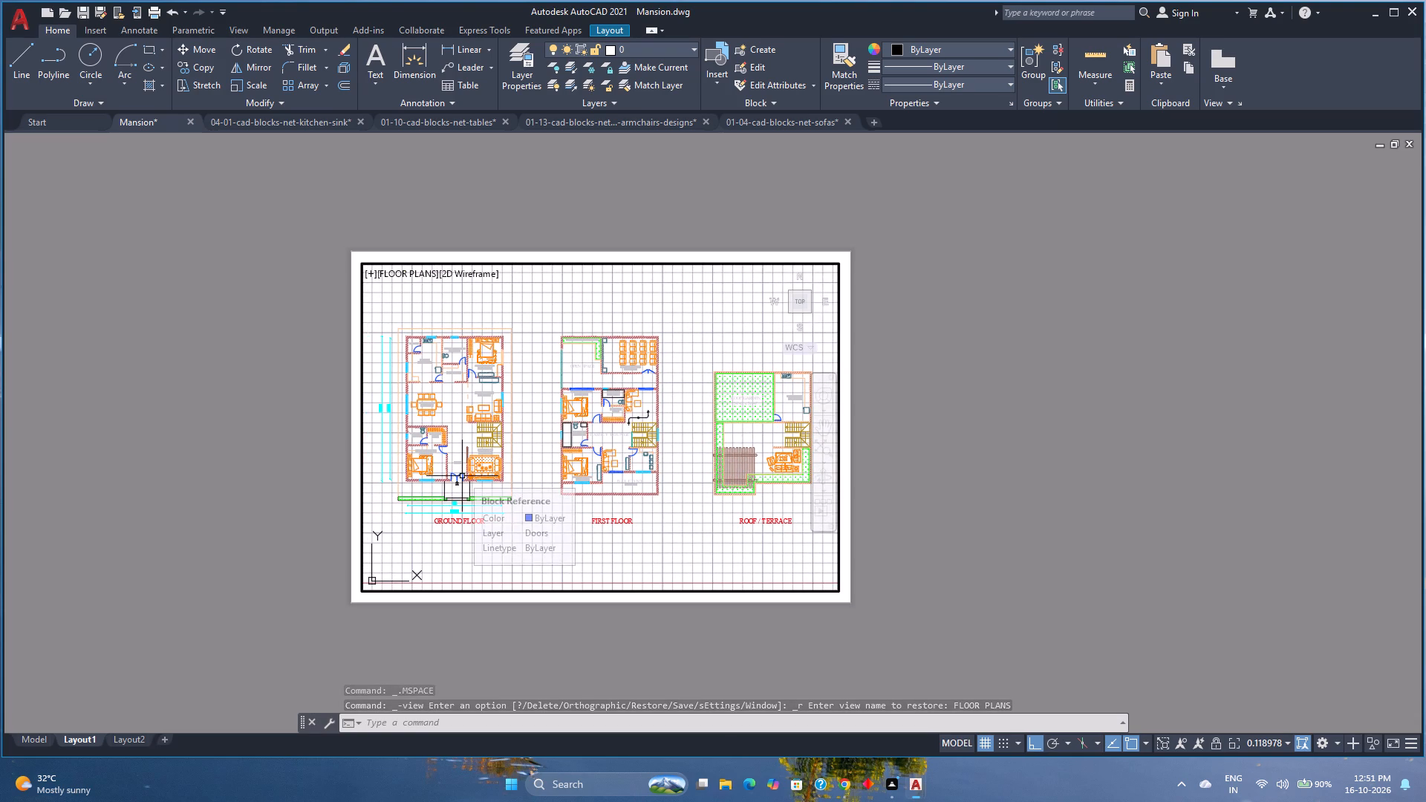
# Open the plot preview of Layout1 as a single sheet, using the A4 page setup.
pyautogui.hotkey('ctrl', 'p')
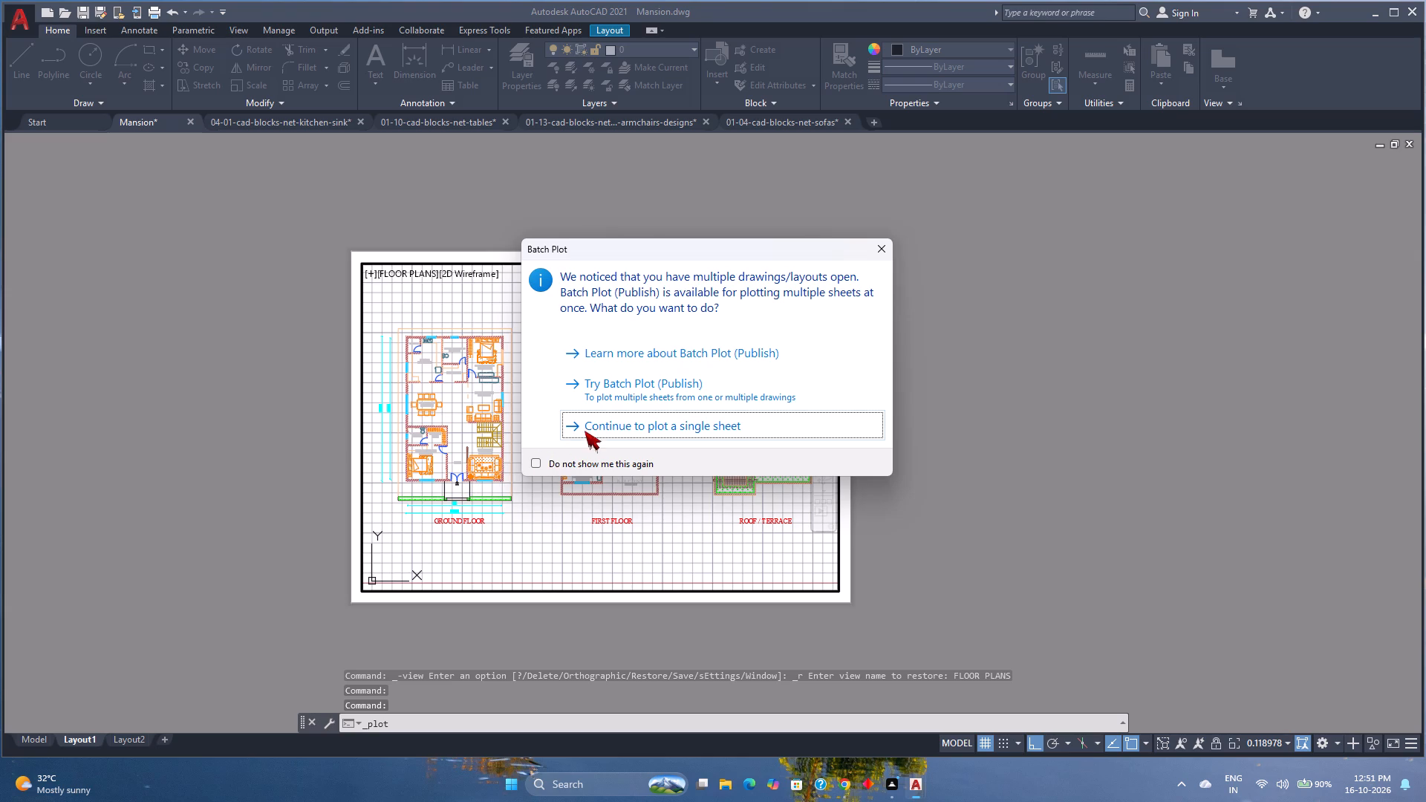
pyautogui.click(585, 431)
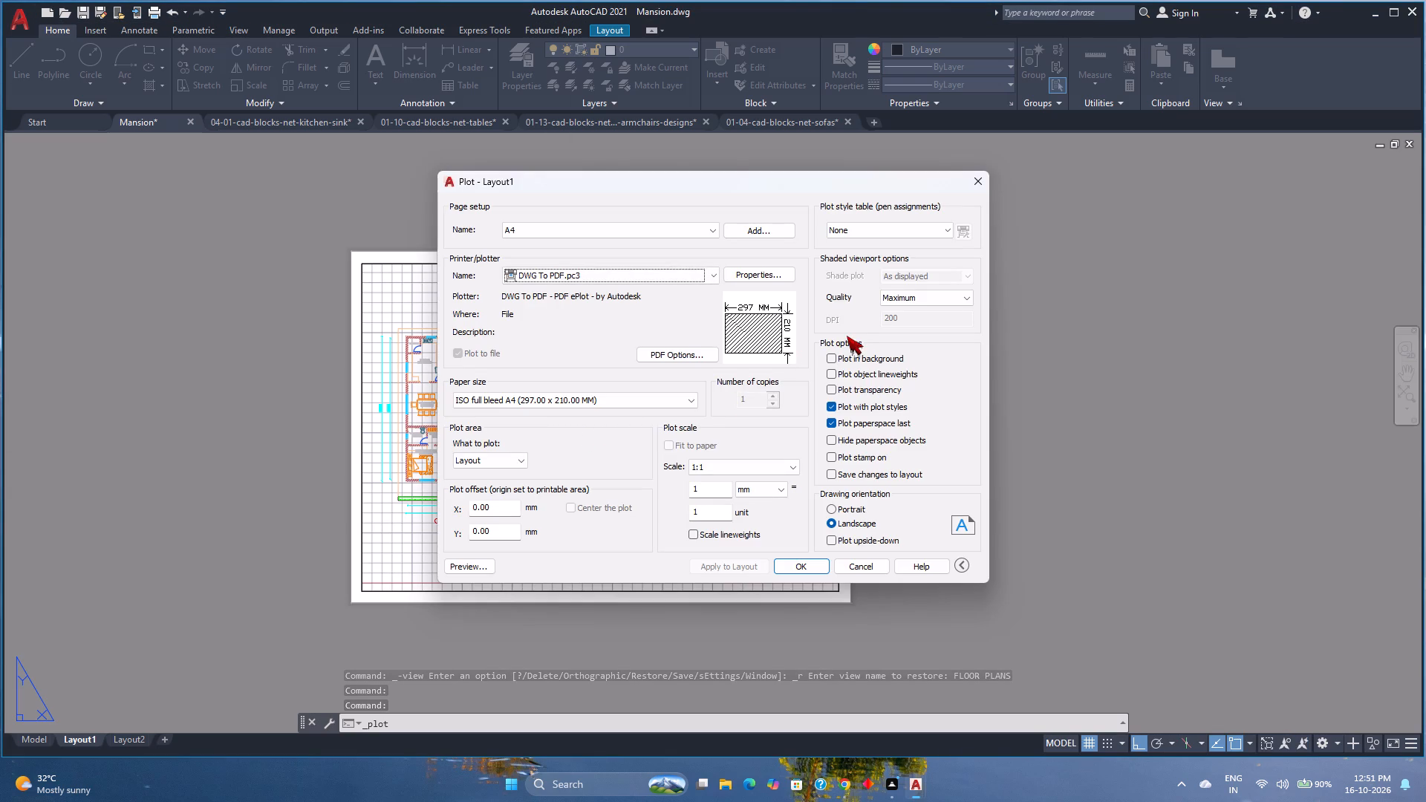
pyautogui.click(470, 569)
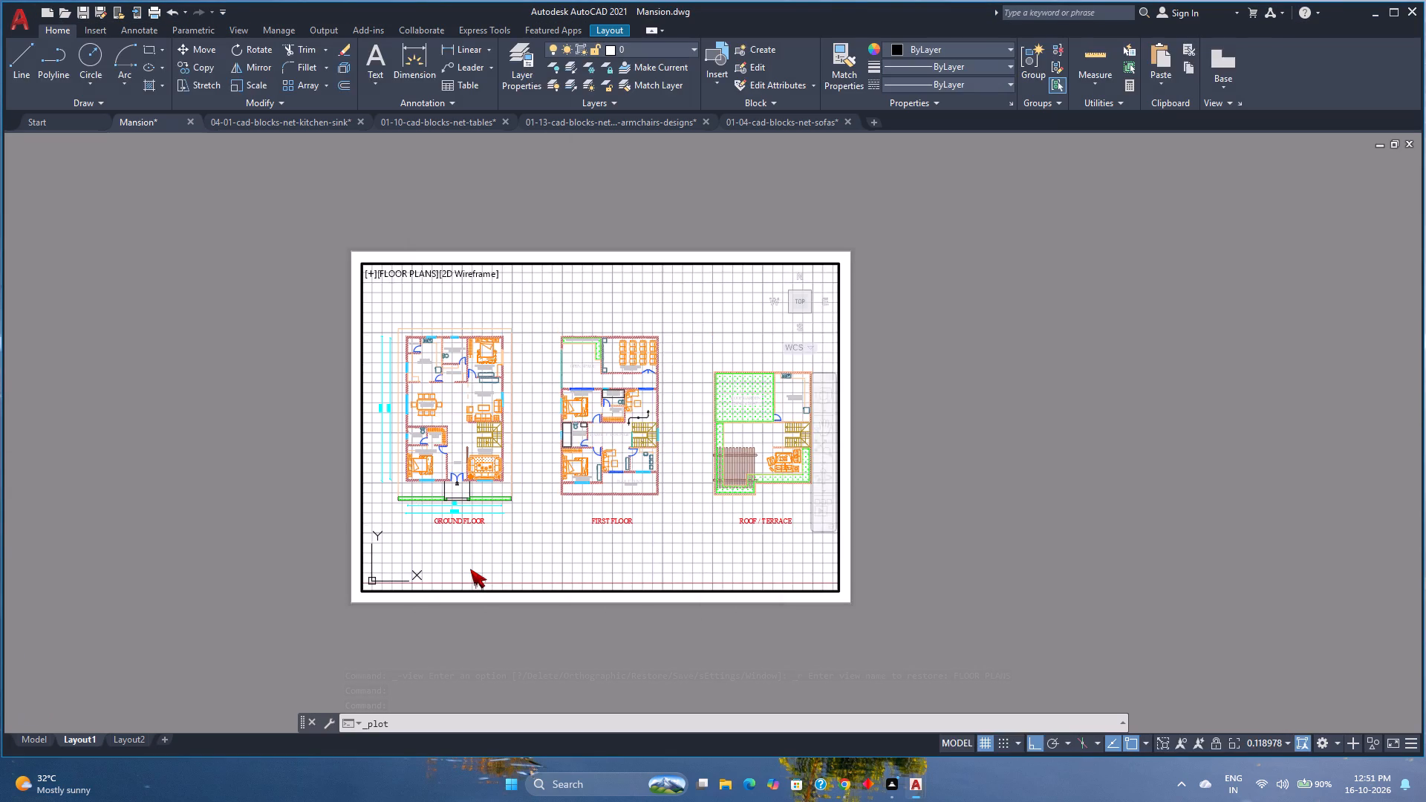
# Examine the three floor plans, their room labels and the sheet border up close in the plot preview.
pyautogui.scroll(2, 736, 488)
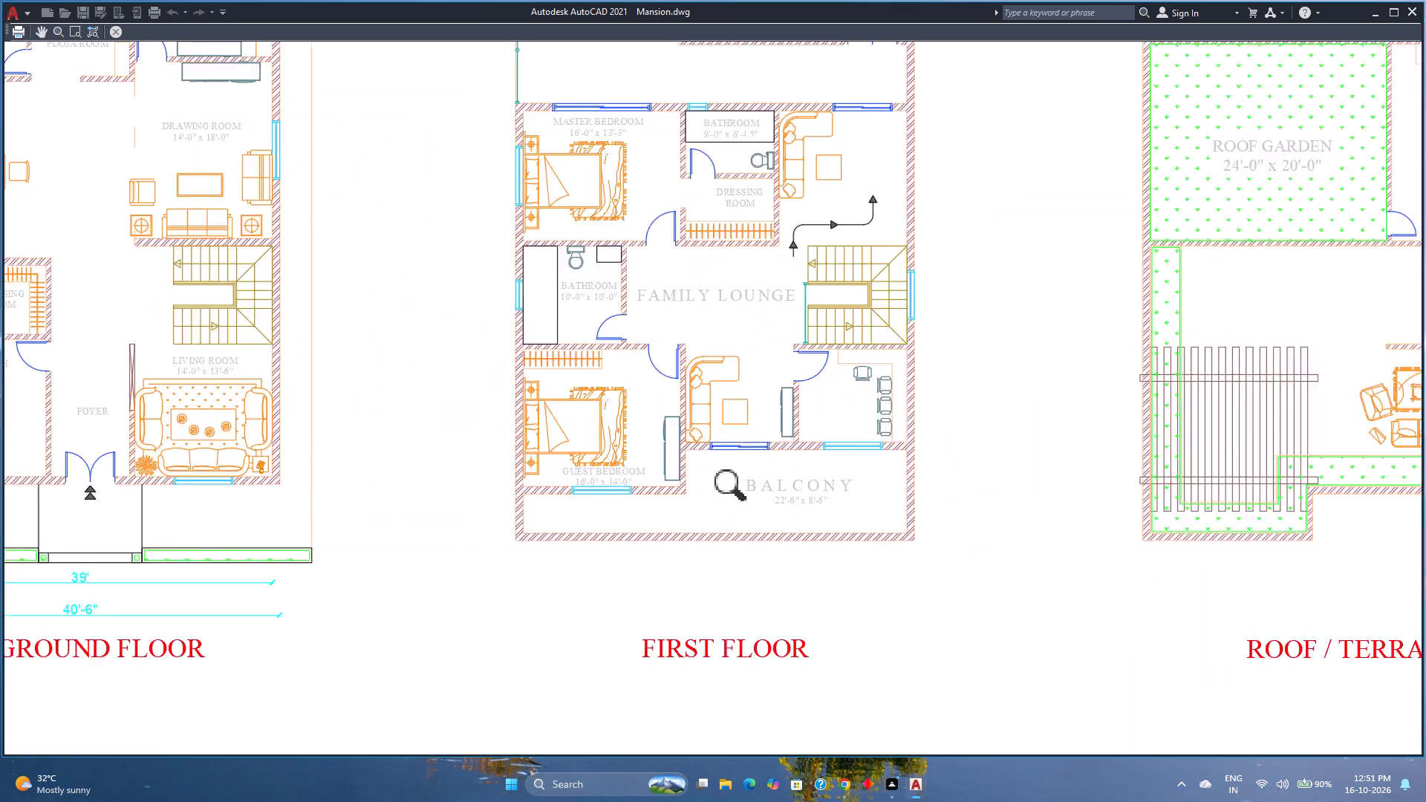
pyautogui.scroll(3, 736, 488)
pyautogui.scroll(-4, 736, 488)
pyautogui.moveTo(736, 488); pyautogui.dragTo(705, 502, button='middle')
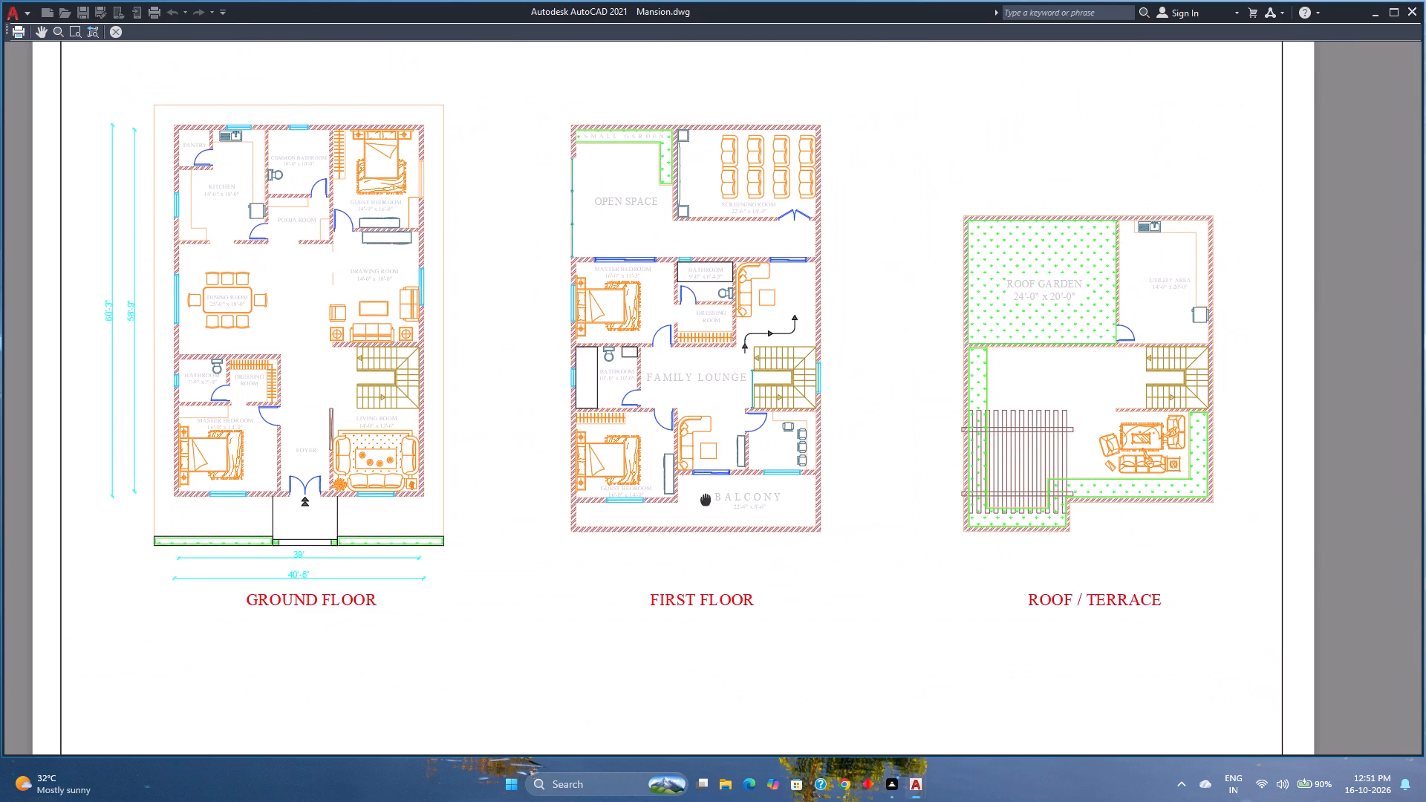
pyautogui.moveTo(705, 502); pyautogui.dragTo(724, 519, button='middle')
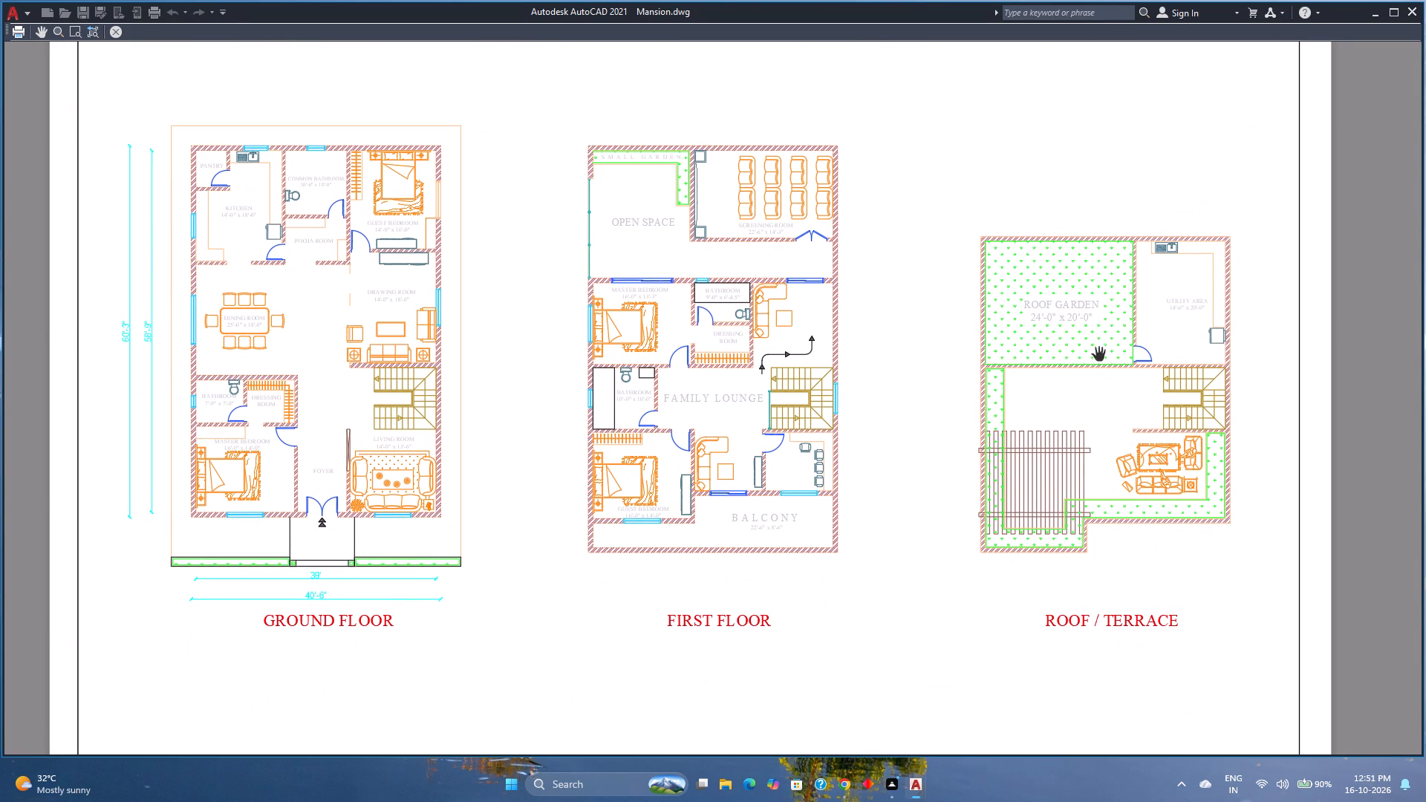
pyautogui.scroll(2, 1099, 356)
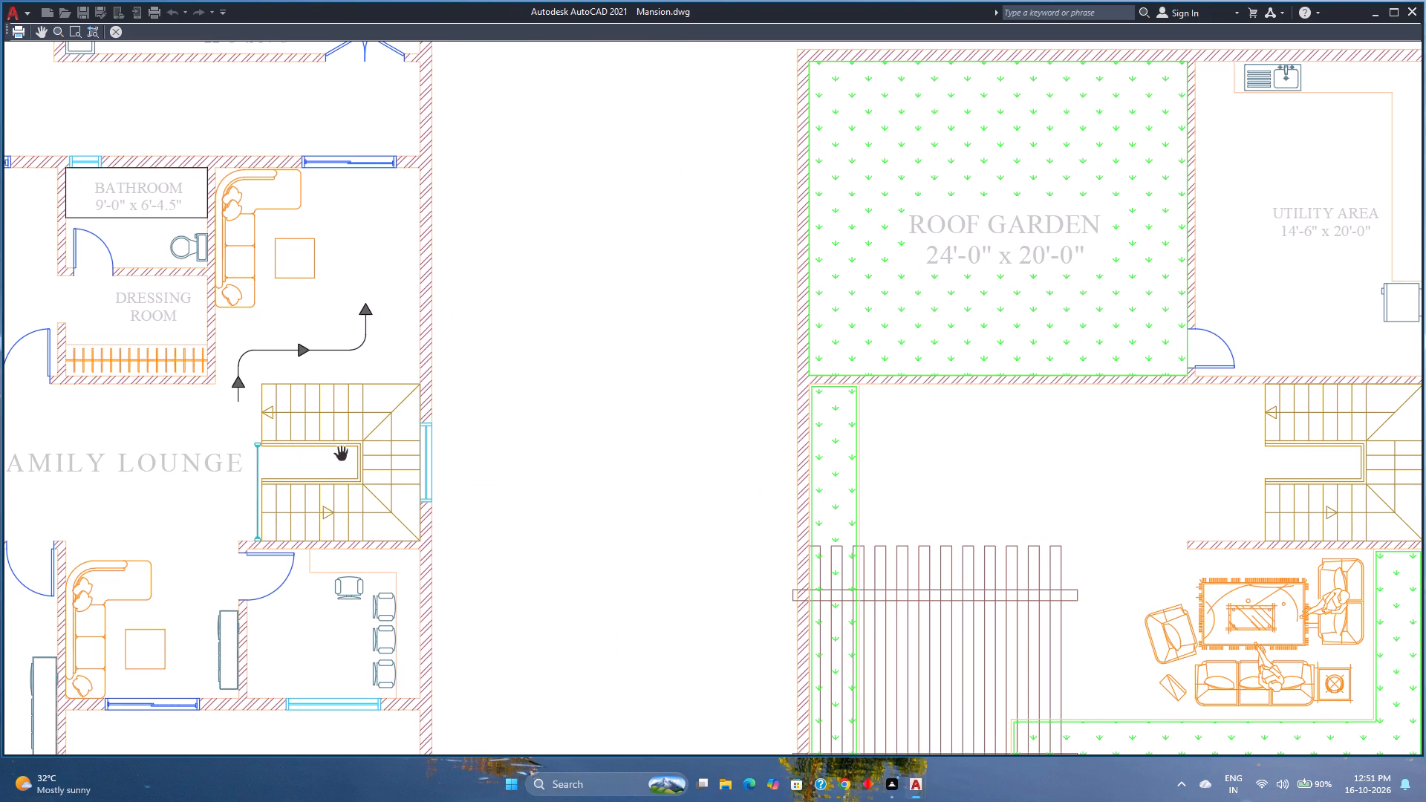
pyautogui.scroll(-2, 341, 455)
pyautogui.moveTo(341, 455); pyautogui.dragTo(411, 489, button='middle')
pyautogui.scroll(1, 318, 375)
pyautogui.moveTo(333, 378); pyautogui.dragTo(401, 414, button='middle')
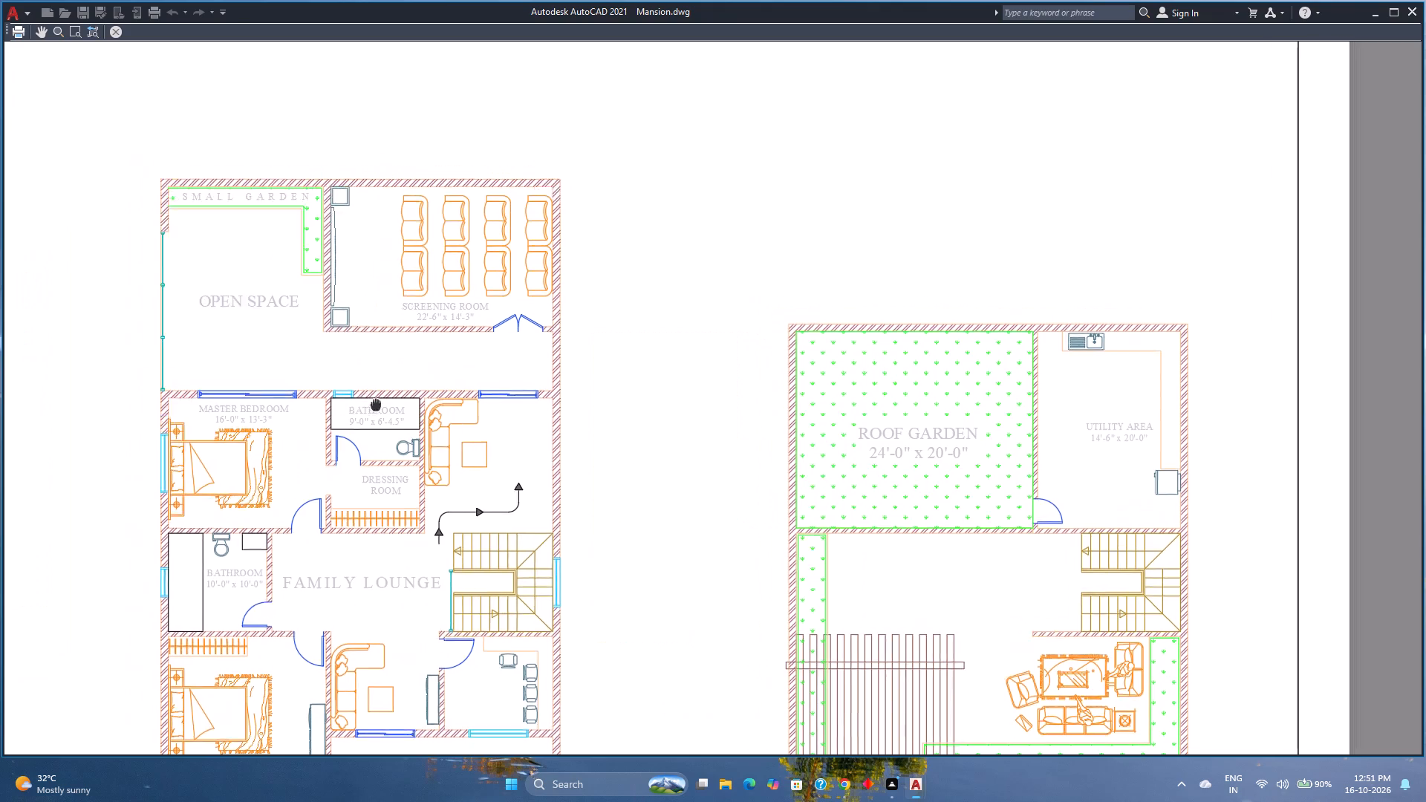
pyautogui.moveTo(401, 414); pyautogui.dragTo(718, 414, button='middle')
pyautogui.scroll(1, 718, 414)
pyautogui.scroll(-2, 718, 414)
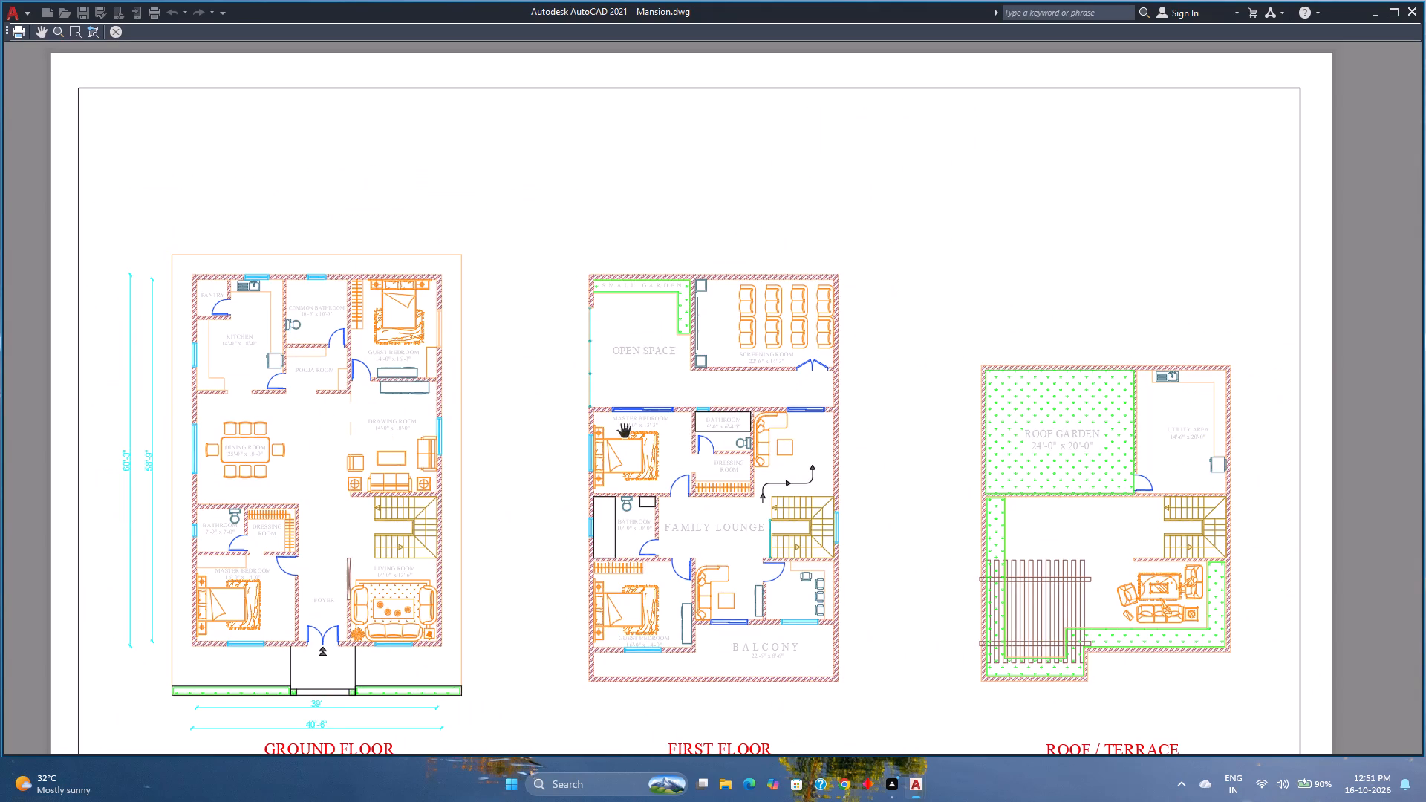
# Examine the three floor plans and the whole sheet in the plot preview, closing it without plotting.
pyautogui.scroll(-1, 616, 434)
pyautogui.scroll(2, 764, 535)
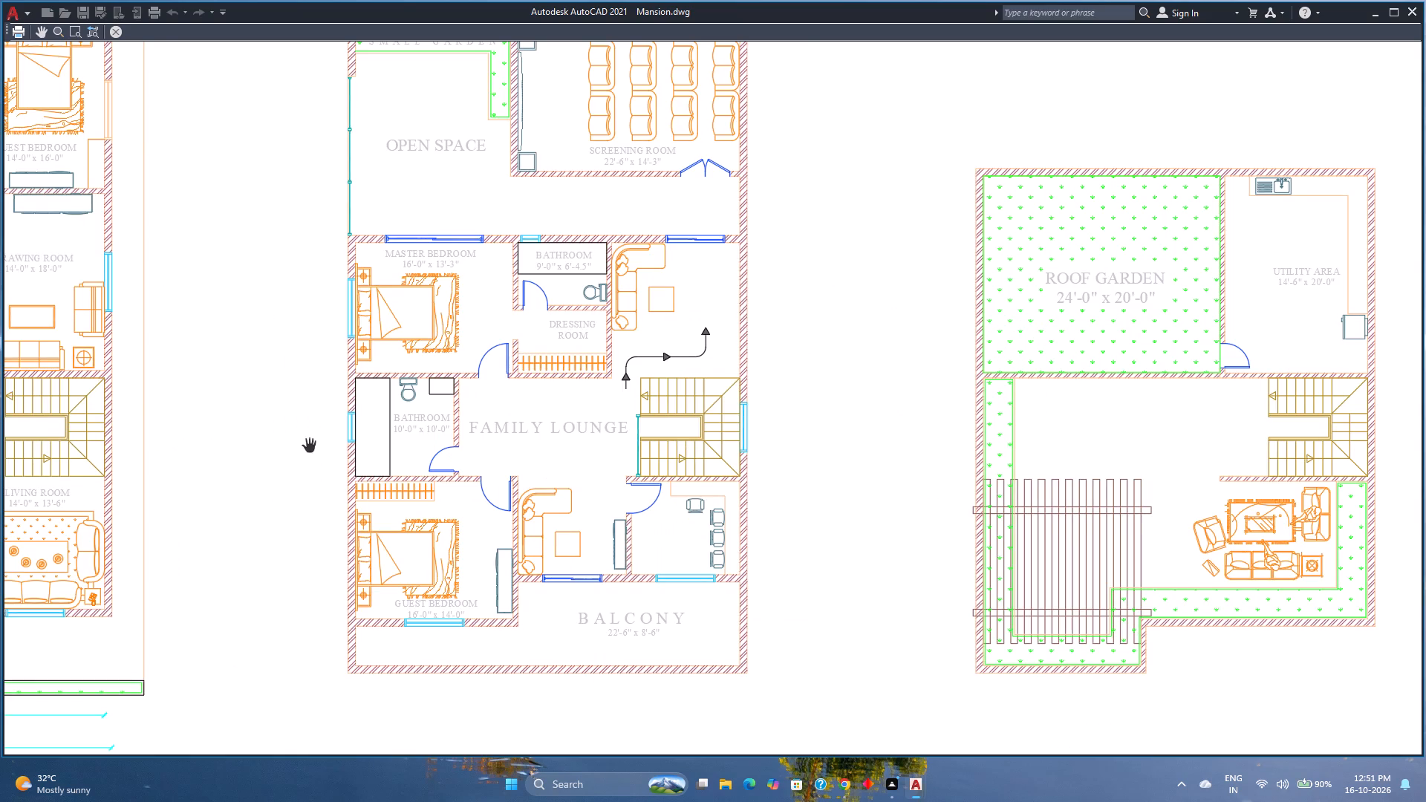
pyautogui.moveTo(446, 464); pyautogui.dragTo(850, 492, button='middle')
pyautogui.scroll(-1, 619, 402)
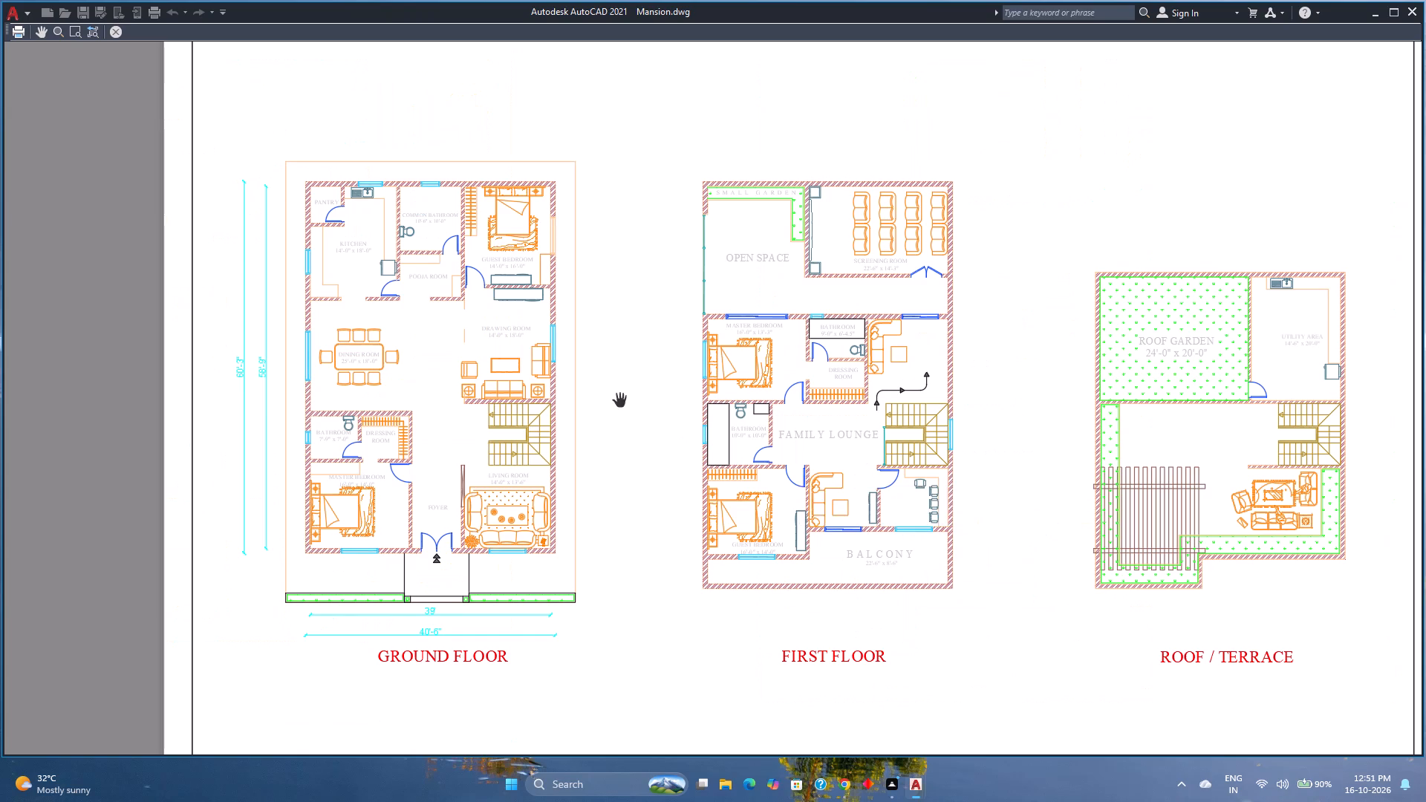
pyautogui.scroll(-1, 619, 402)
pyautogui.moveTo(740, 411); pyautogui.dragTo(646, 423, button='middle')
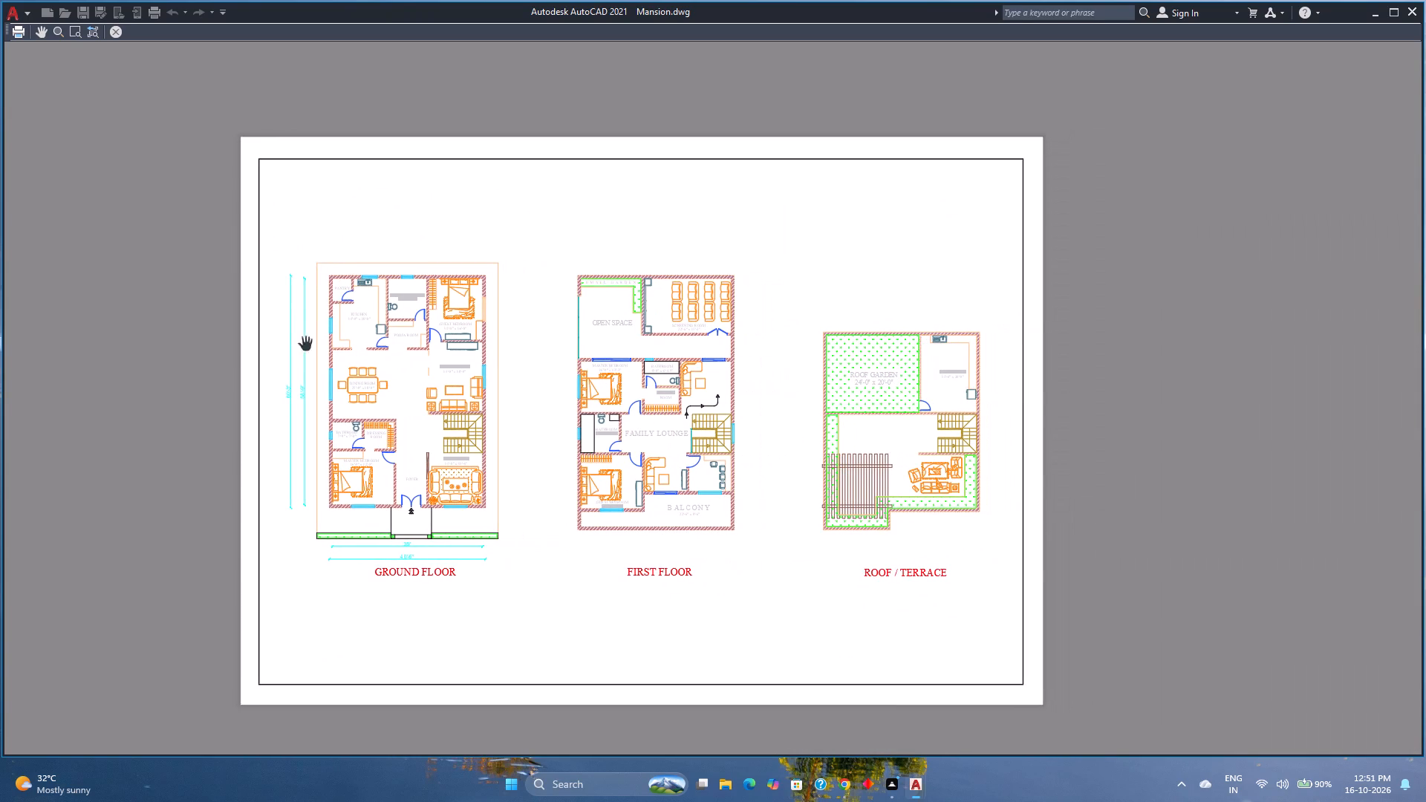
pyautogui.click(119, 36)
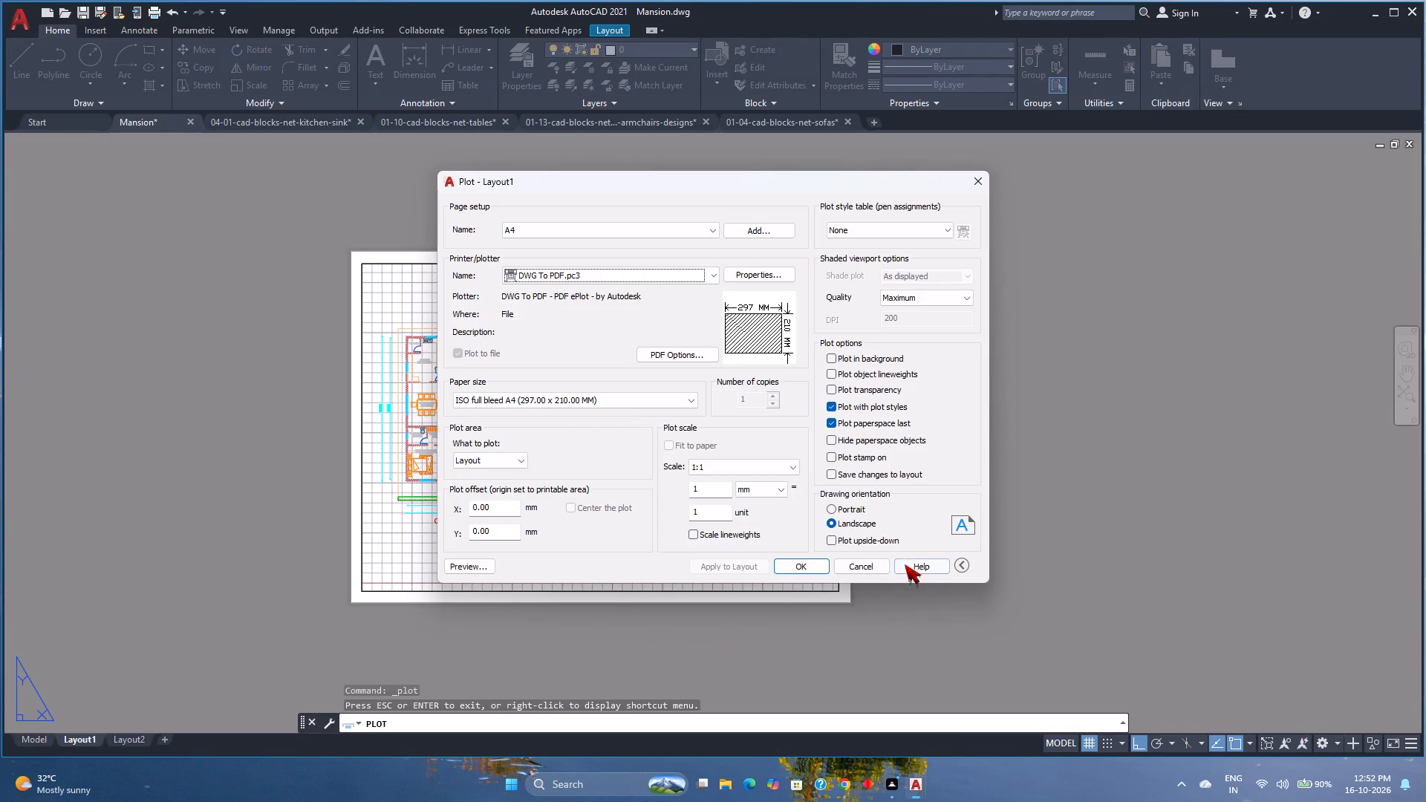
pyautogui.click(872, 565)
# In model space, set the Text layer's colour to index colour 18.
pyautogui.click(29, 740)
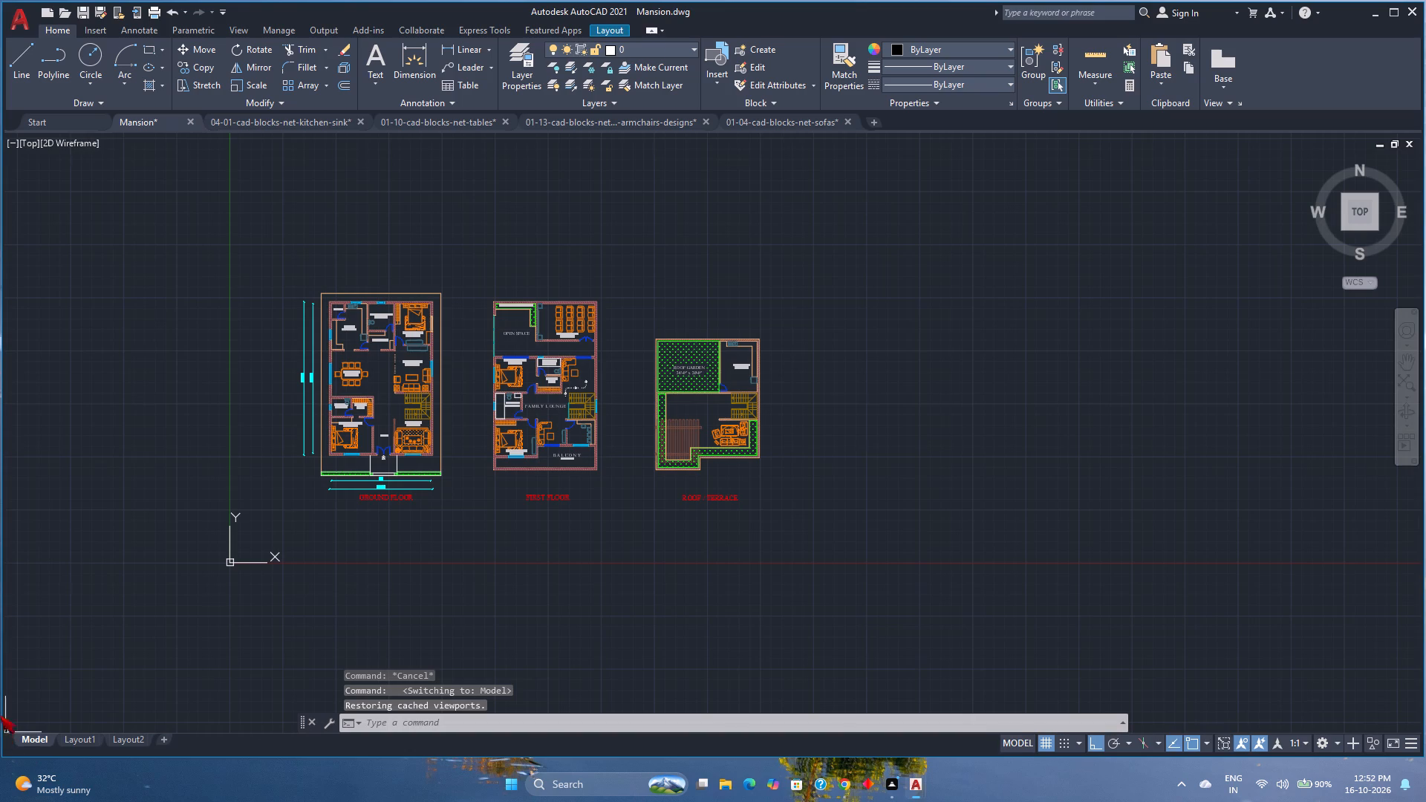
pyautogui.click(633, 50)
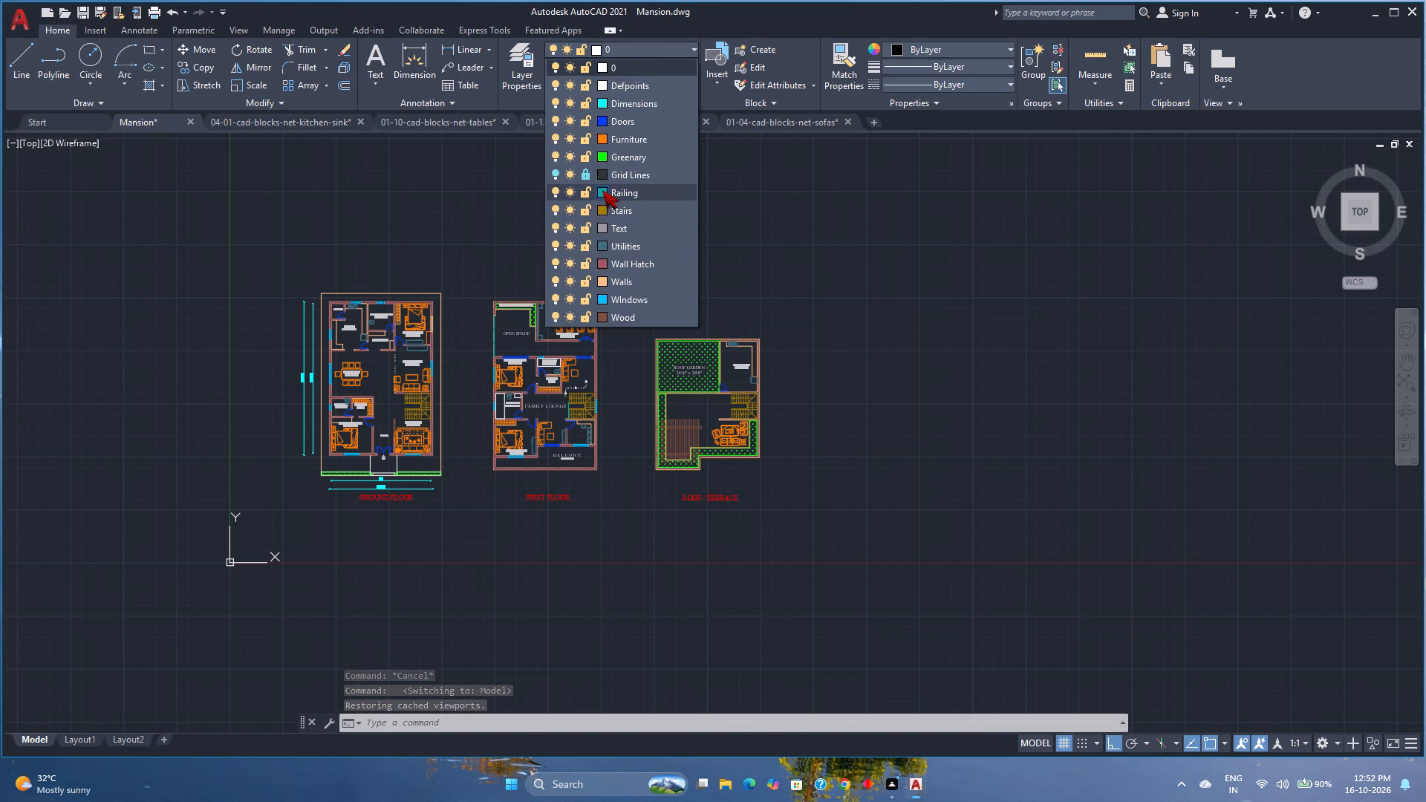
pyautogui.click(603, 224)
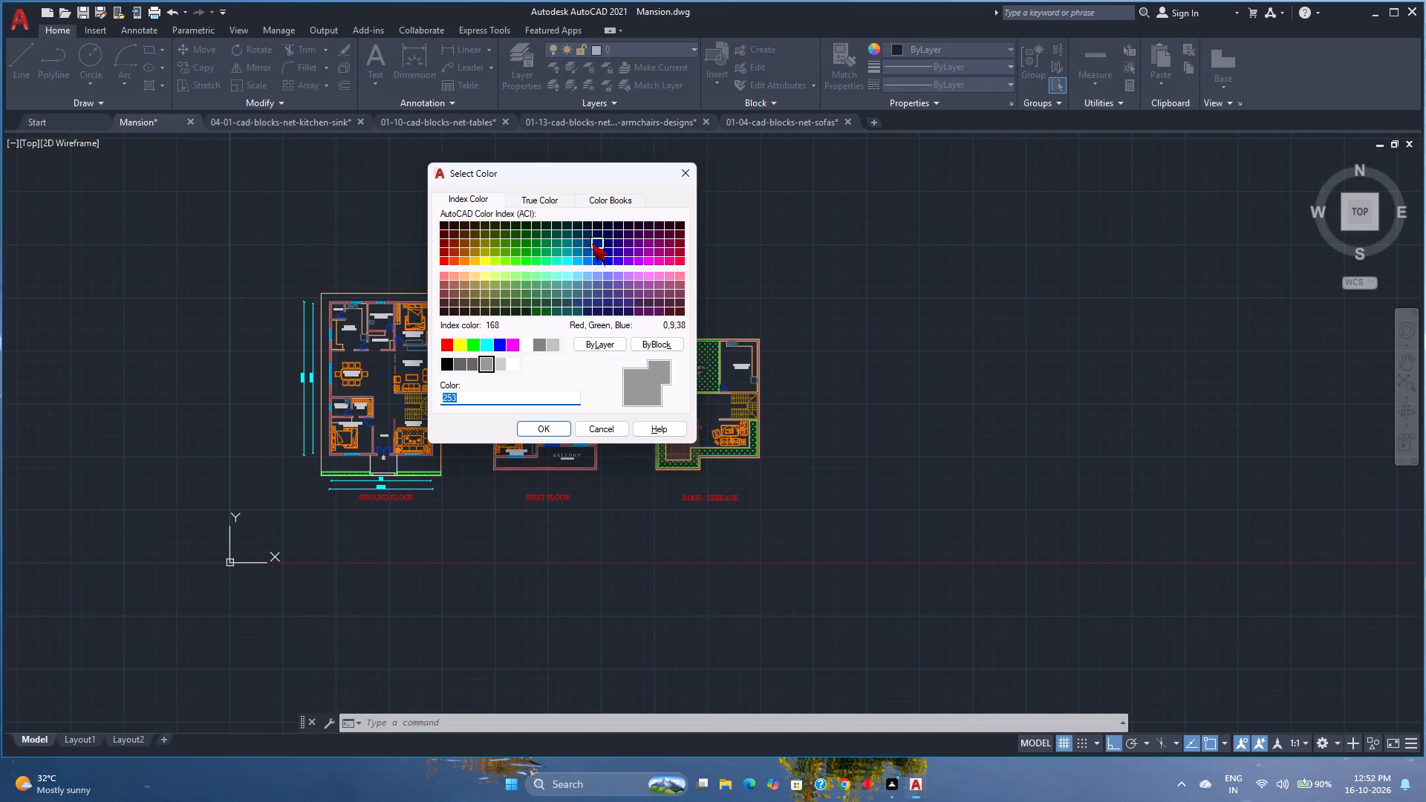
pyautogui.click(575, 261)
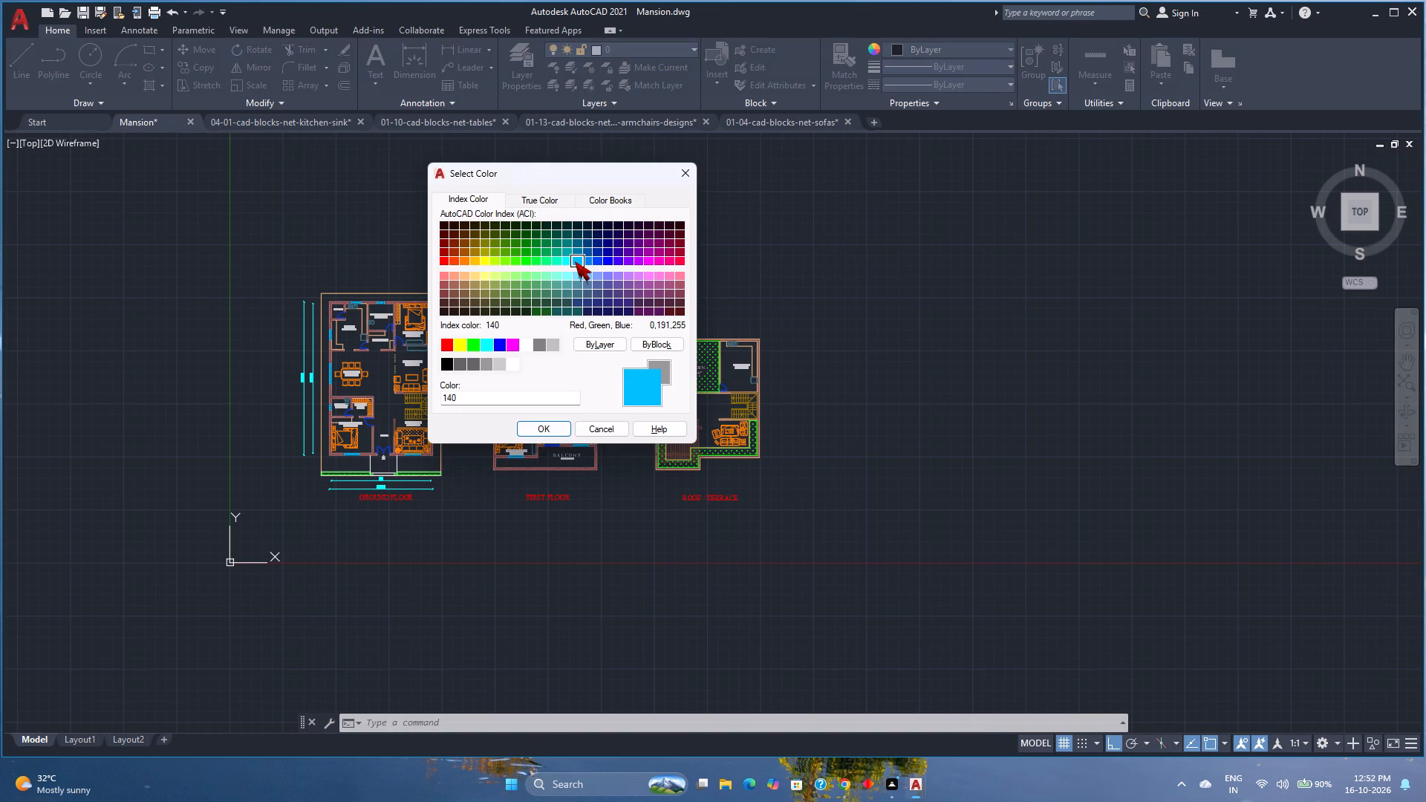
pyautogui.click(572, 256)
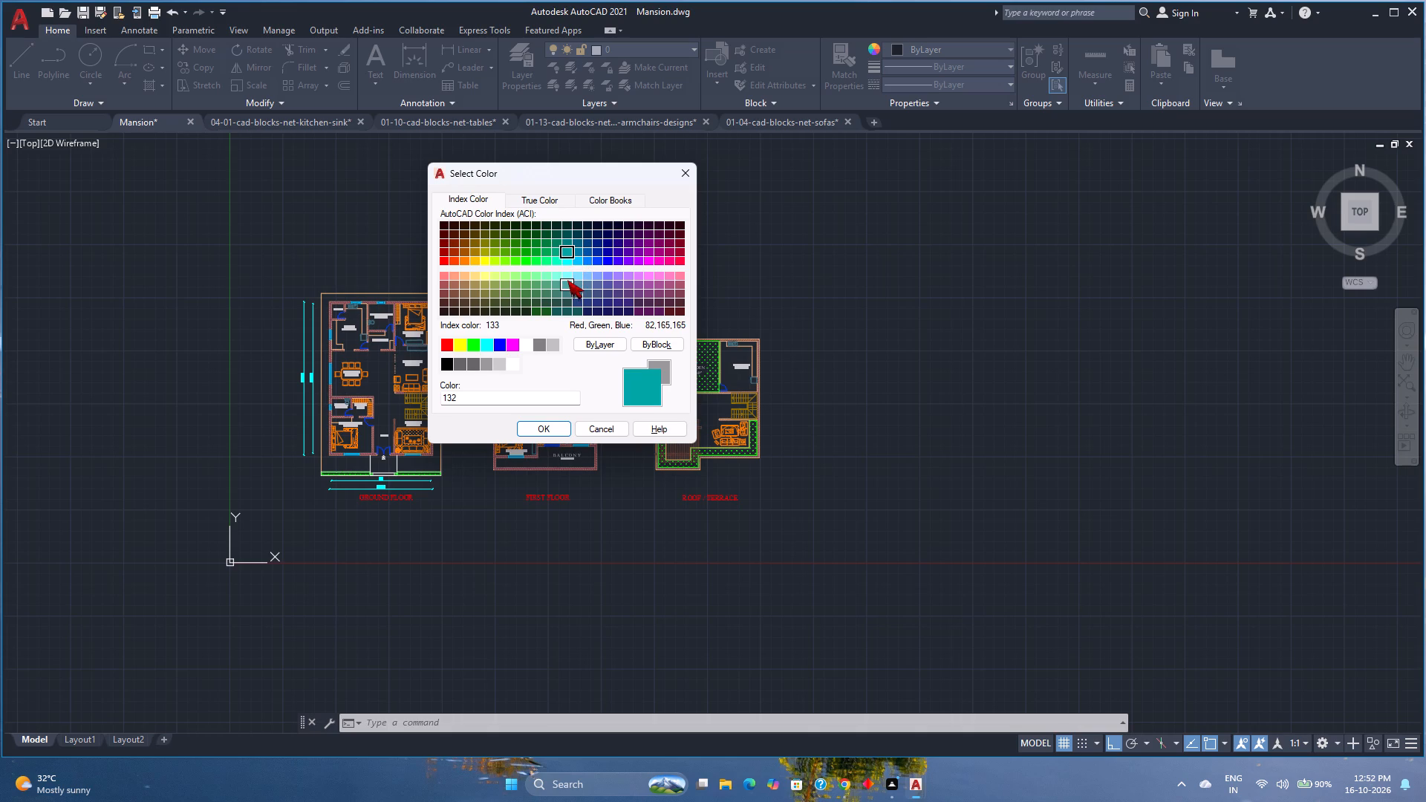
pyautogui.click(567, 283)
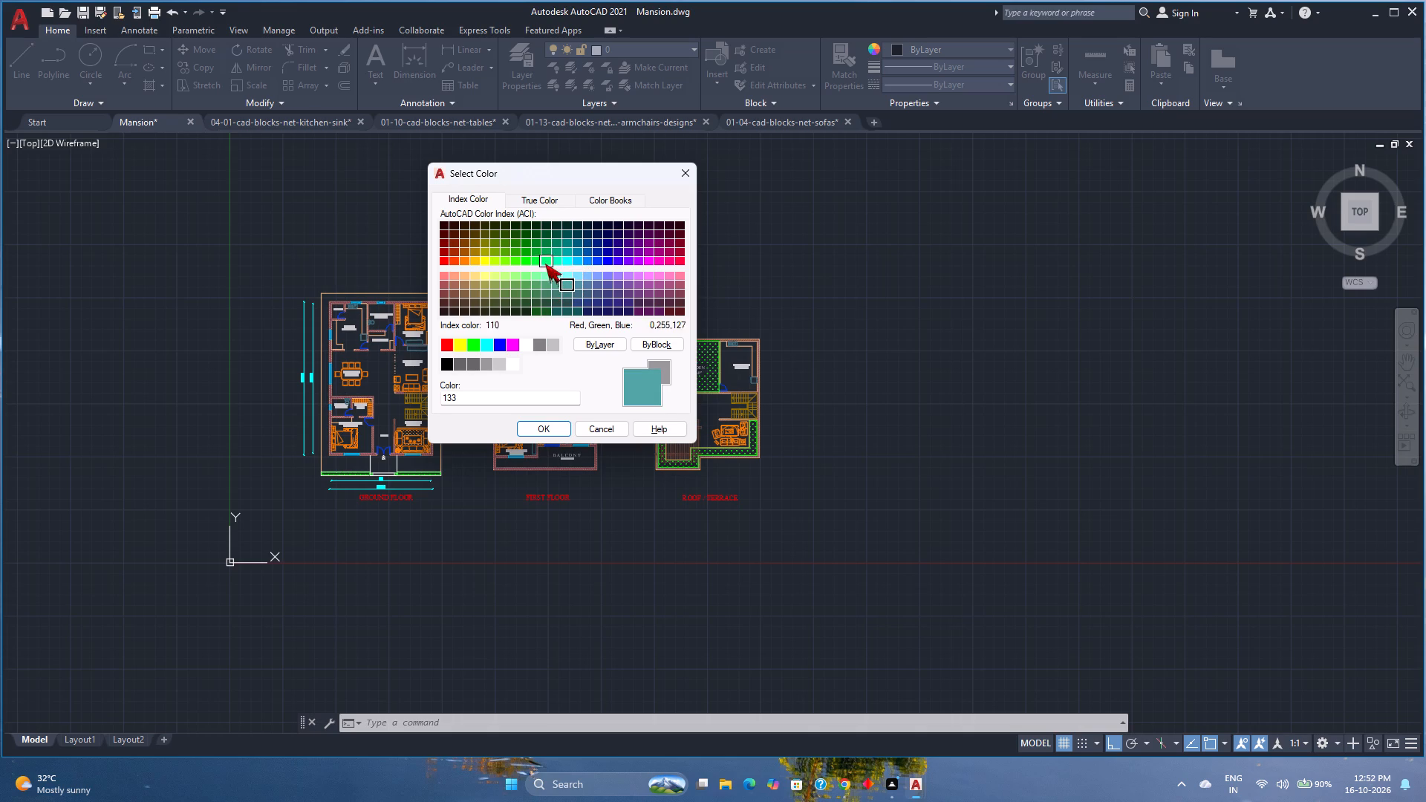
pyautogui.click(443, 224)
pyautogui.click(564, 427)
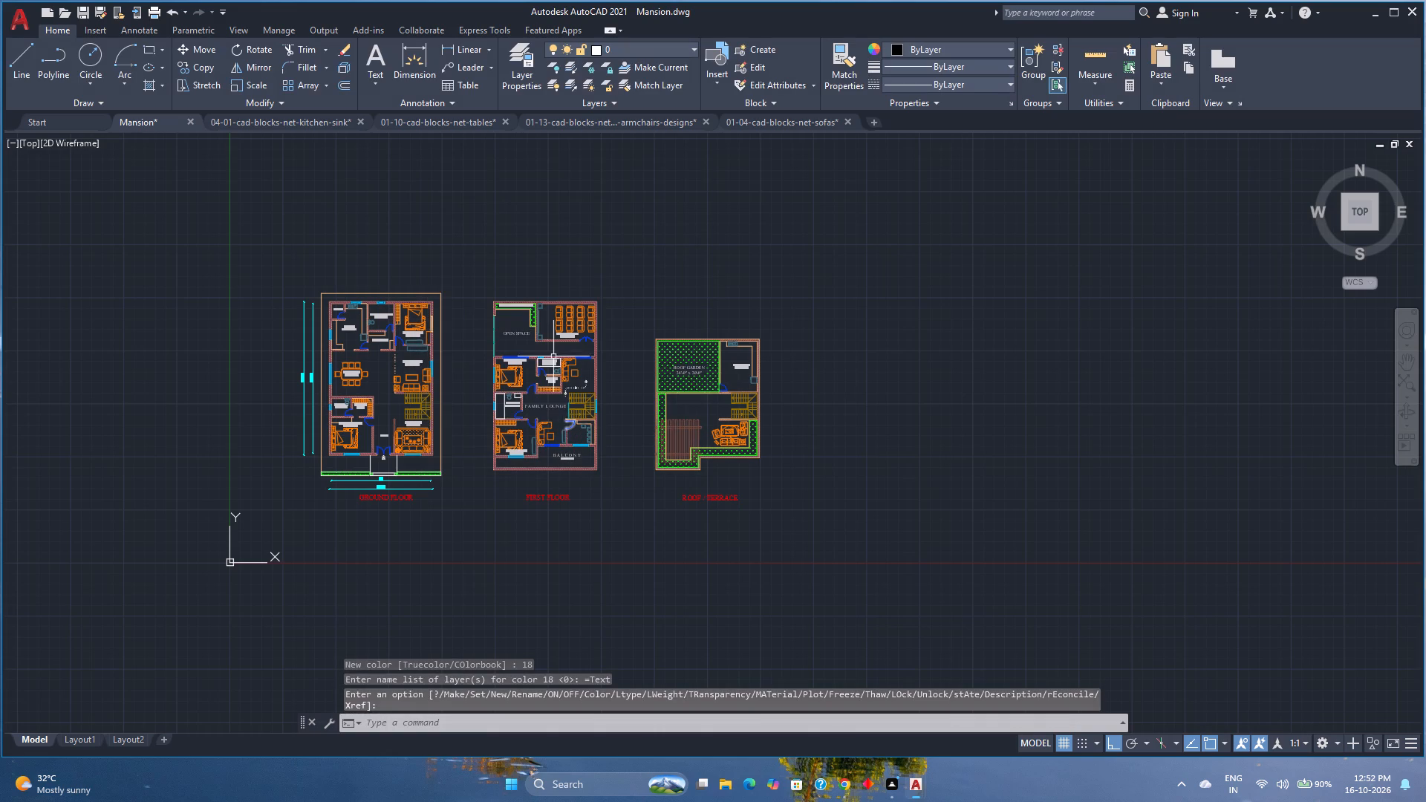
# Set the colour of all text in the ground floor GUEST BEDROOM label to ByLayer and save the text changes.
pyautogui.scroll(2, 545, 341)
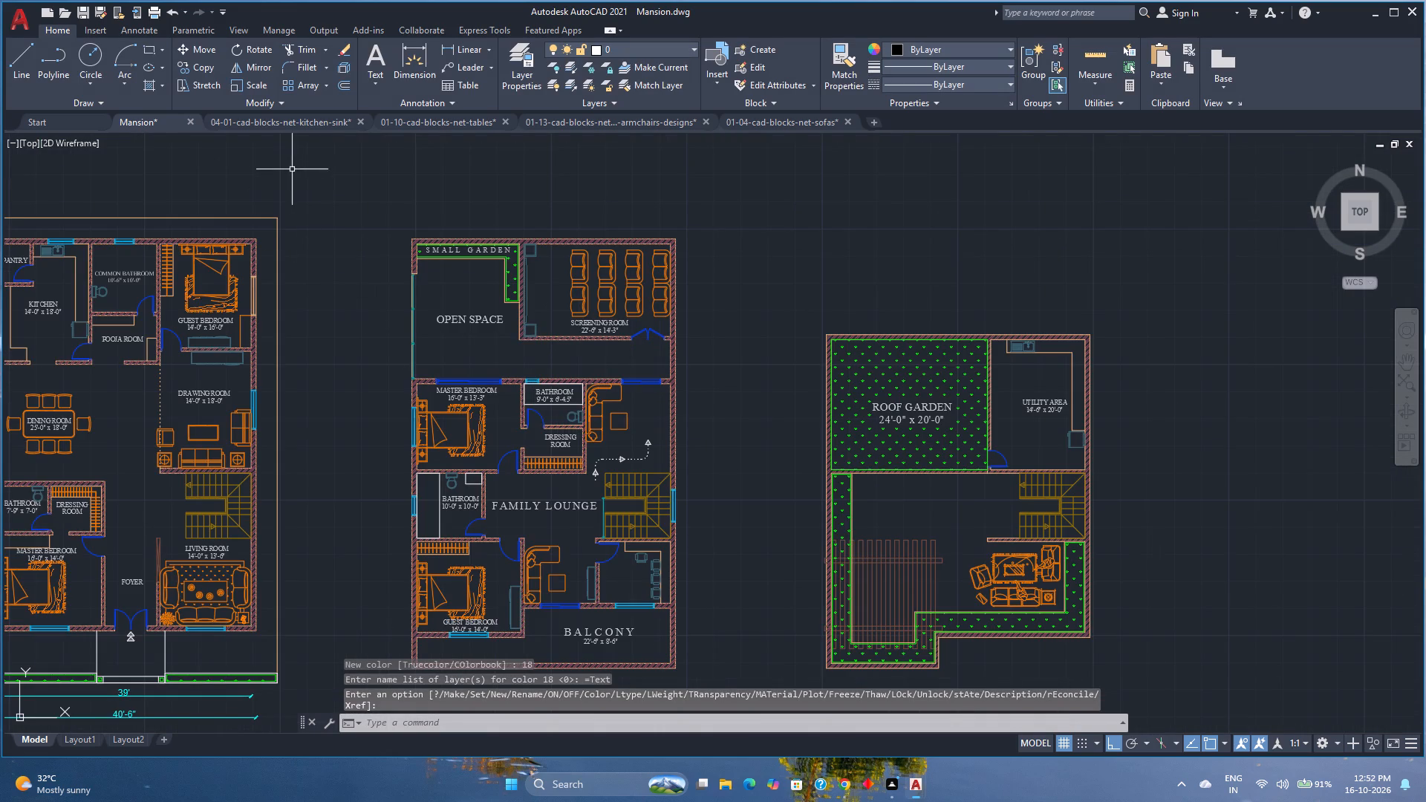
pyautogui.click(211, 324)
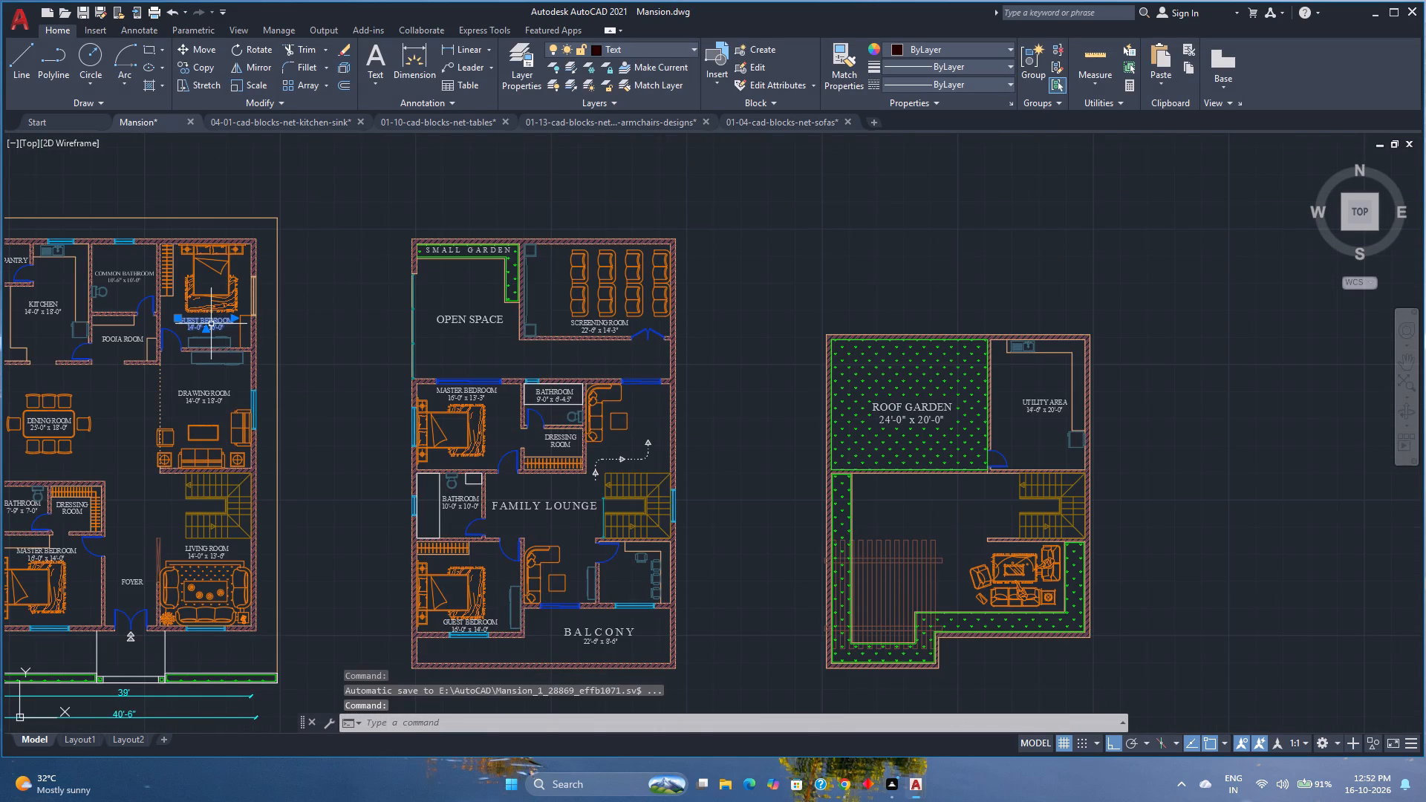
pyautogui.doubleClick(211, 324)
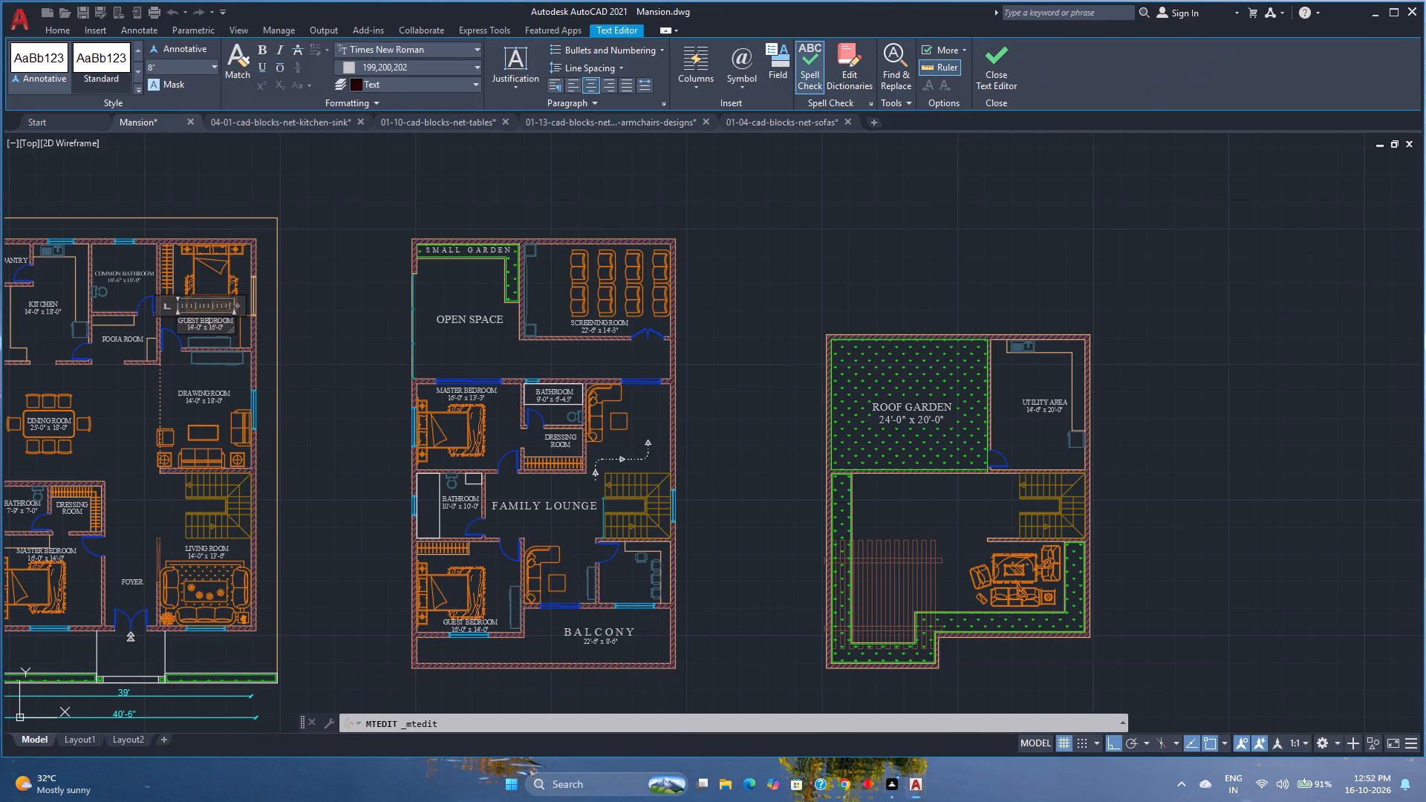
pyautogui.click(408, 65)
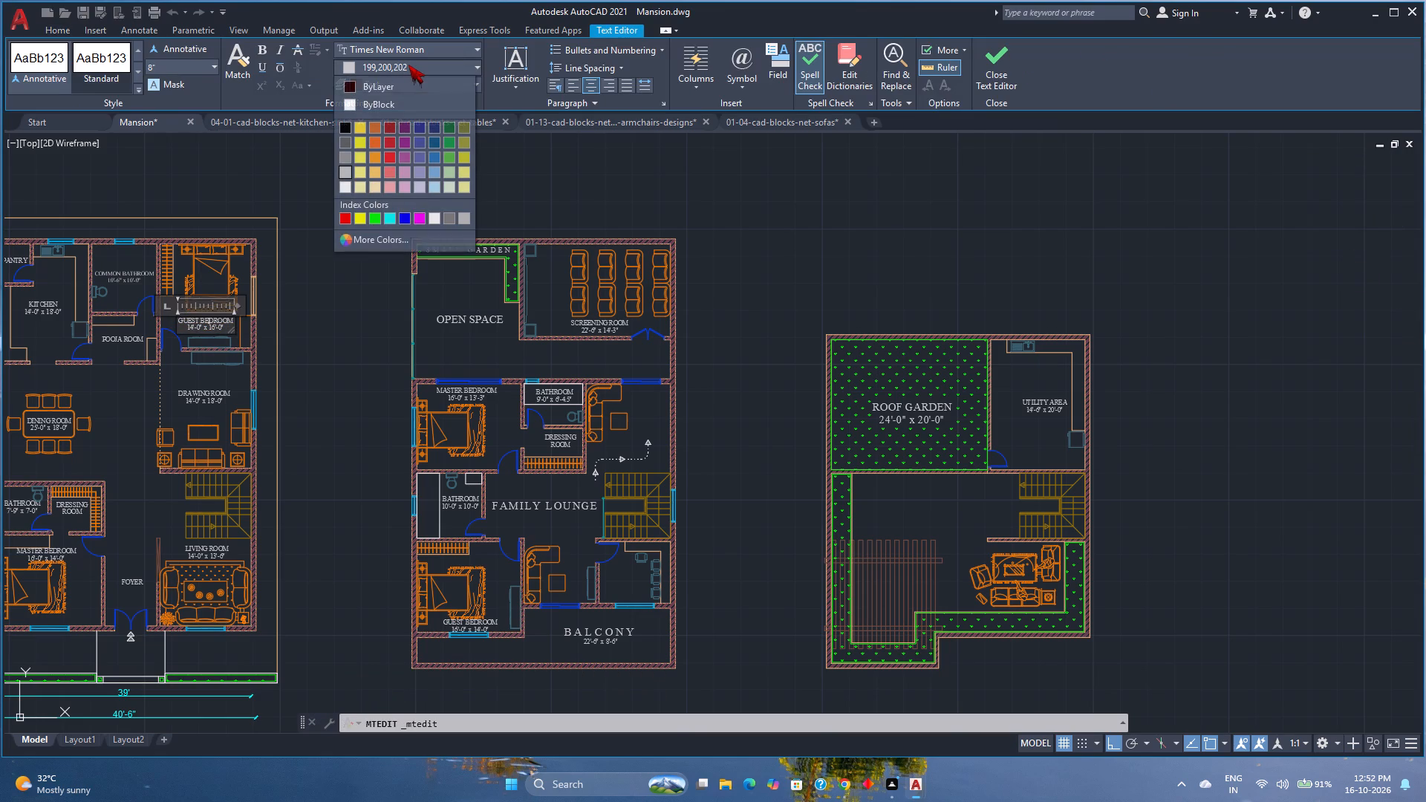
pyautogui.click(395, 87)
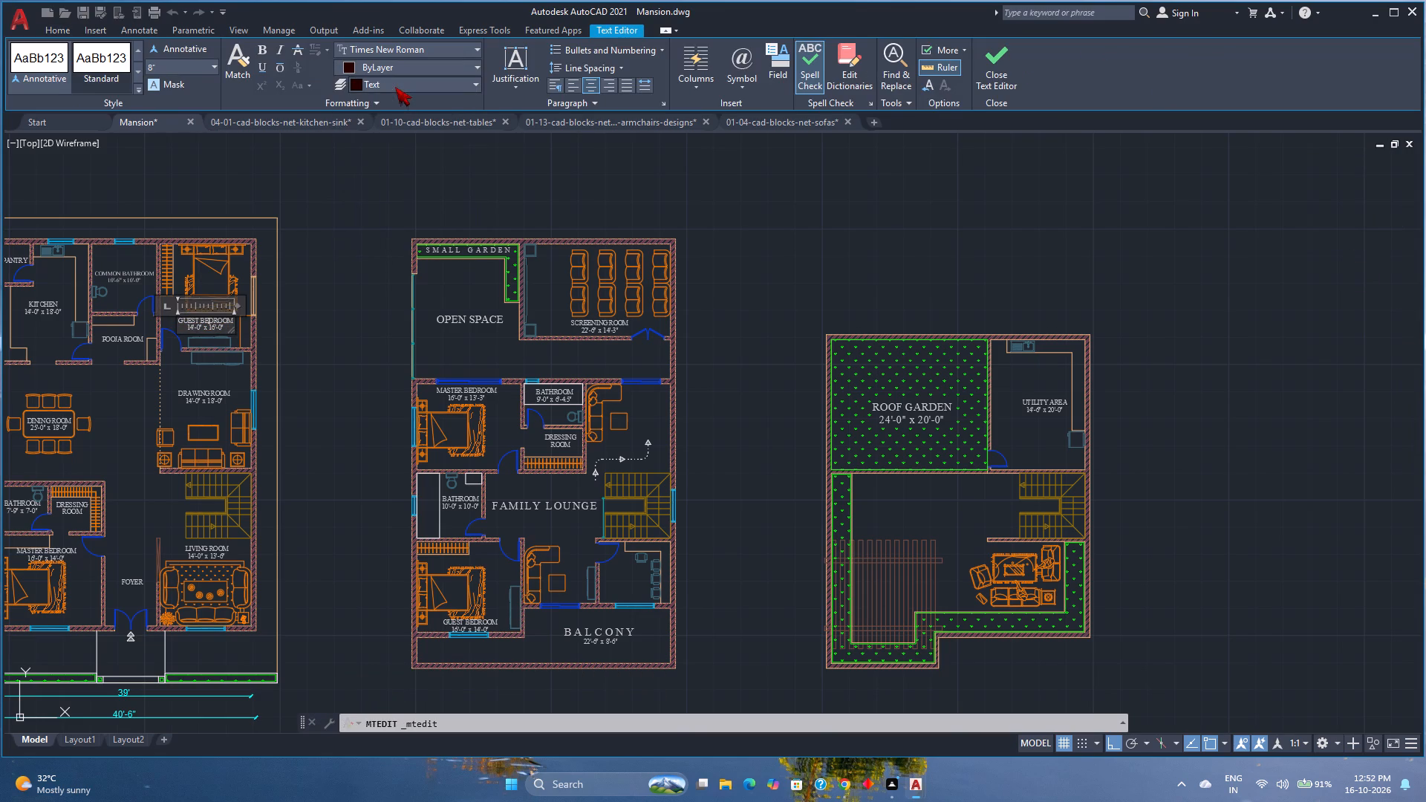
pyautogui.hotkey('ctrl', 'a')
pyautogui.click(432, 66)
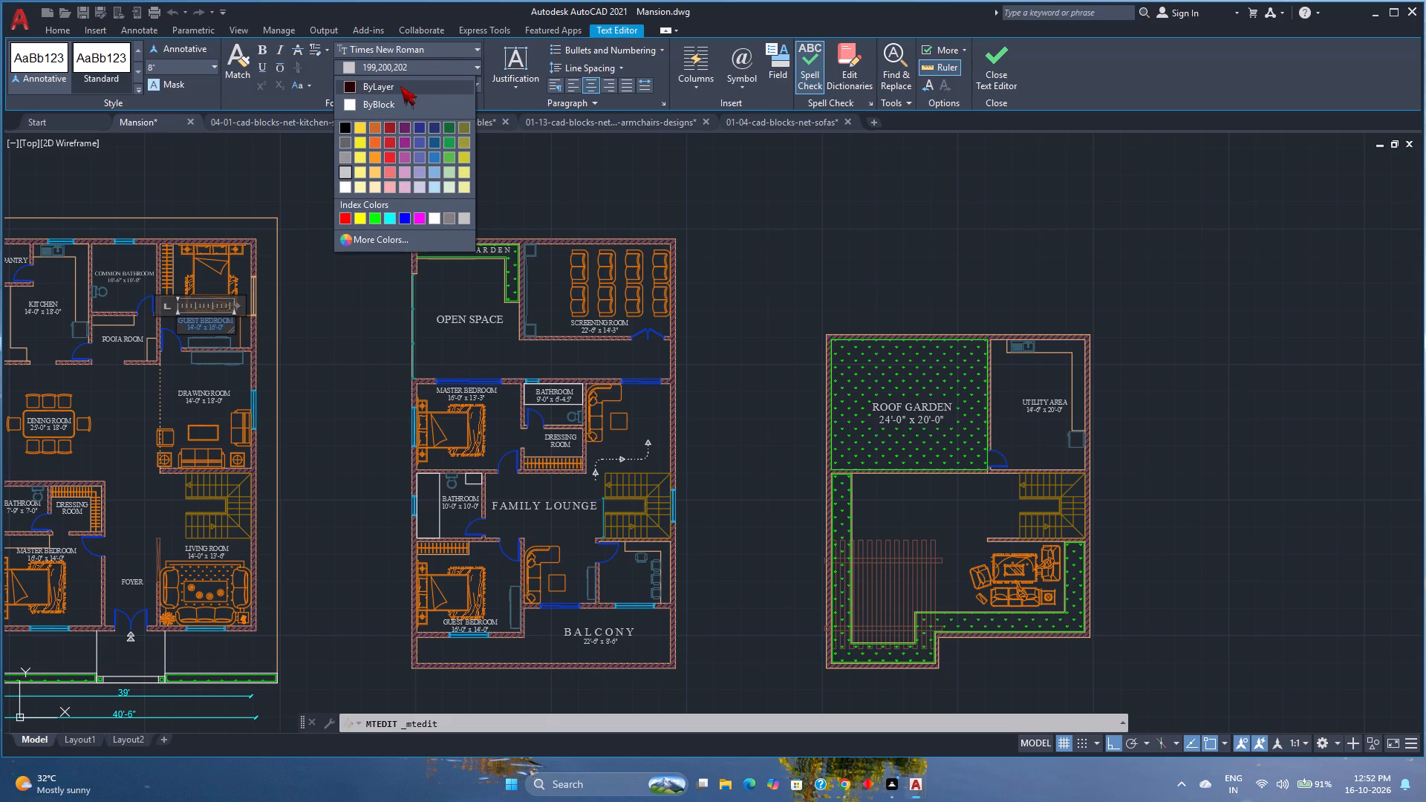
pyautogui.click(400, 86)
pyautogui.press('Escape')
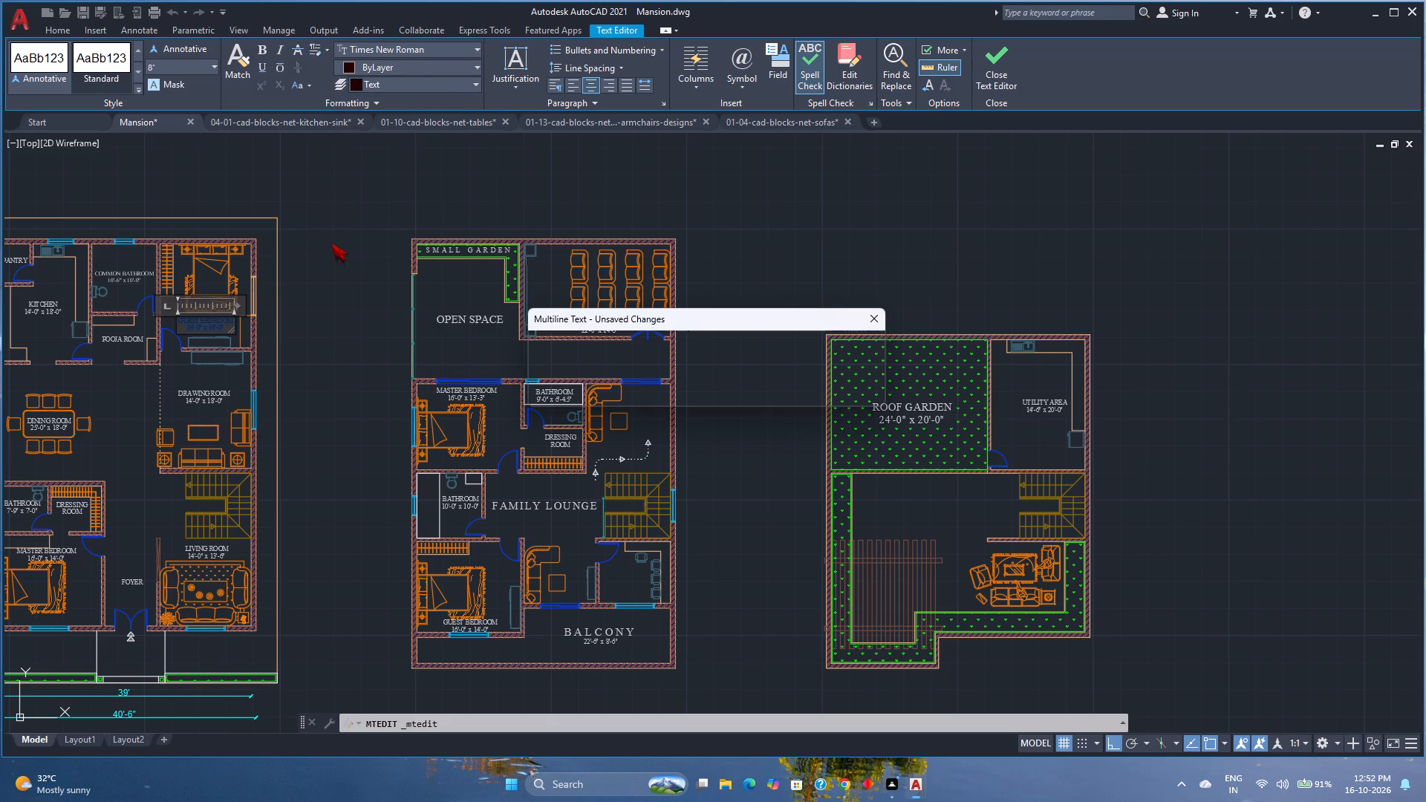
pyautogui.click(724, 390)
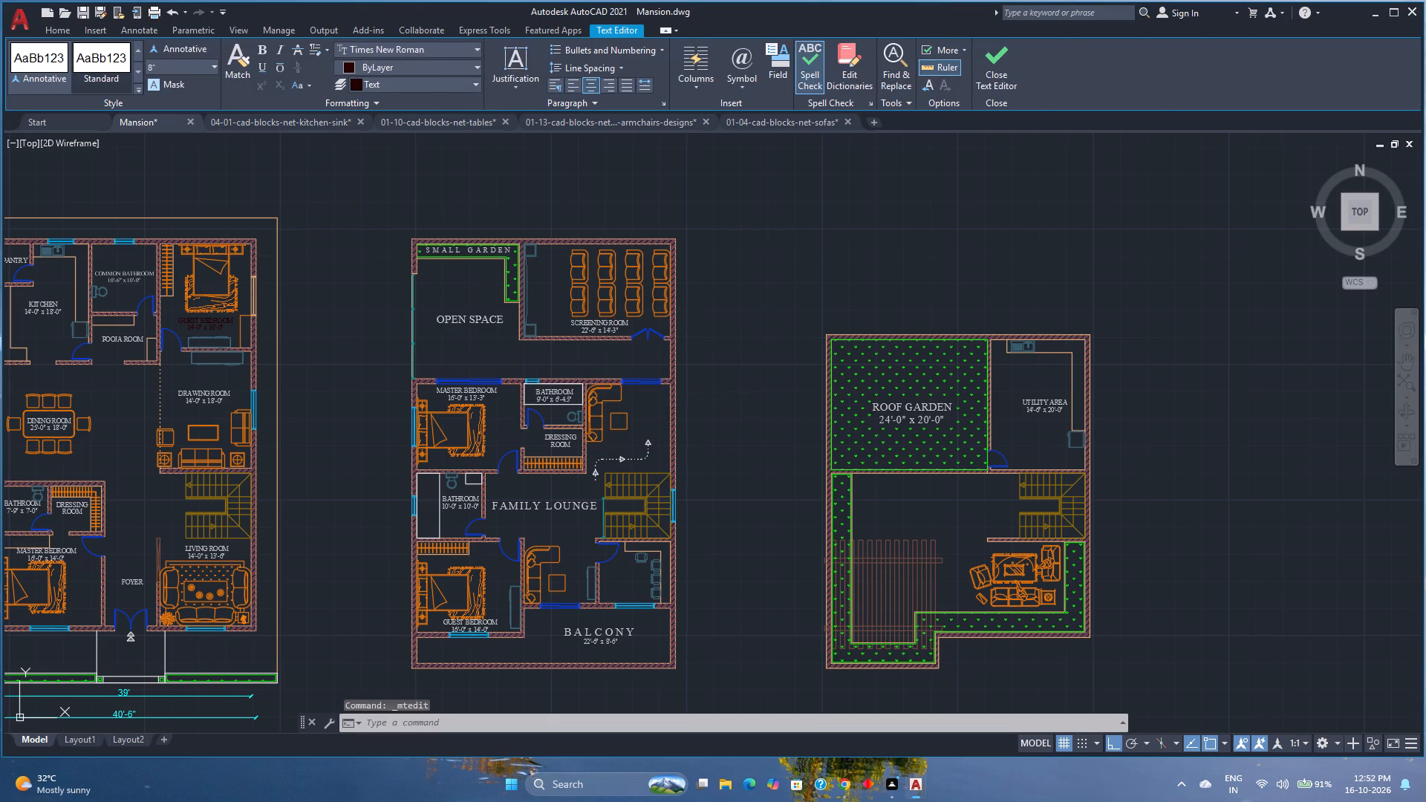
# Select all text similar to the OPEN SPACE label and inspect the selection's quick properties.
pyautogui.scroll(-1, 367, 322)
pyautogui.moveTo(367, 322); pyautogui.dragTo(459, 301, button='middle')
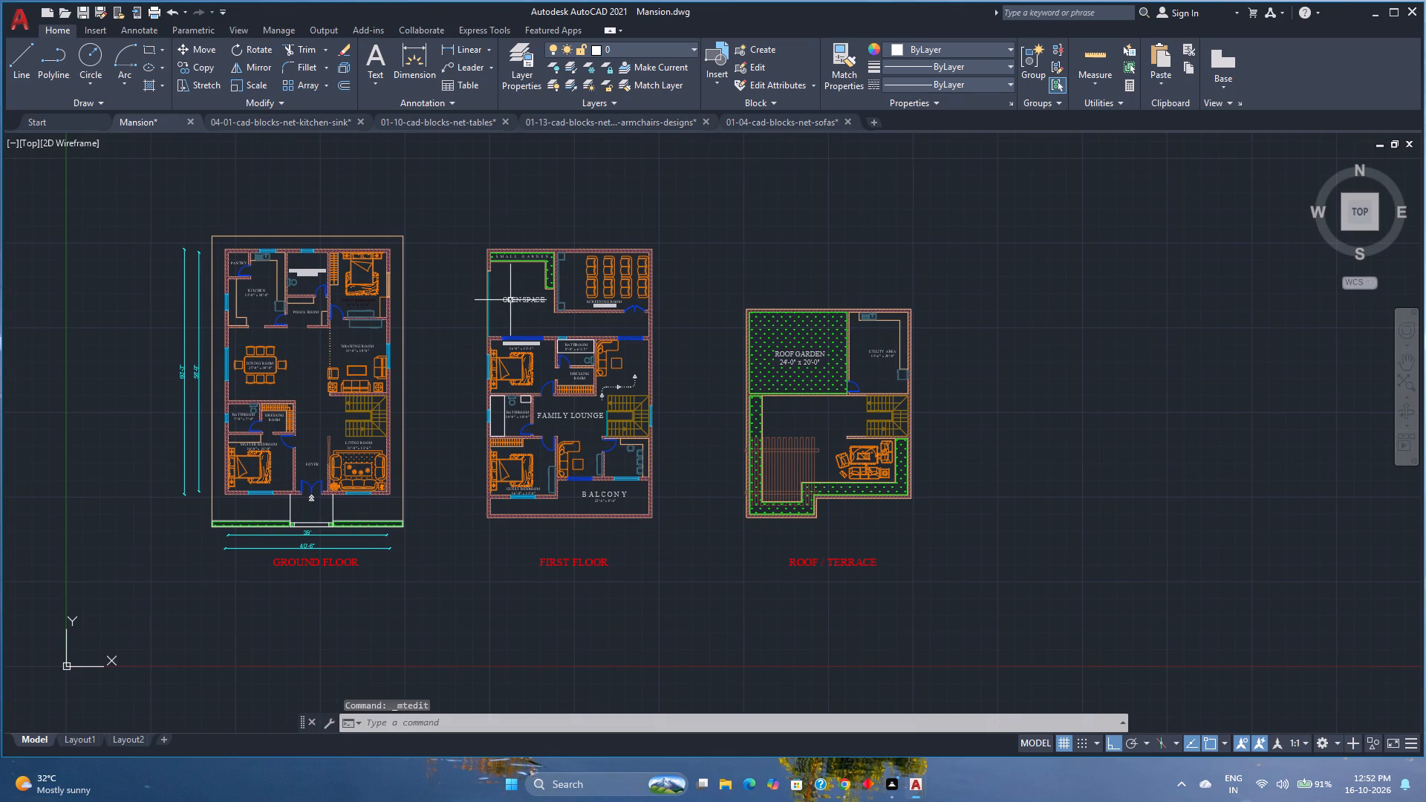
pyautogui.click(511, 299)
pyautogui.rightClick(511, 299)
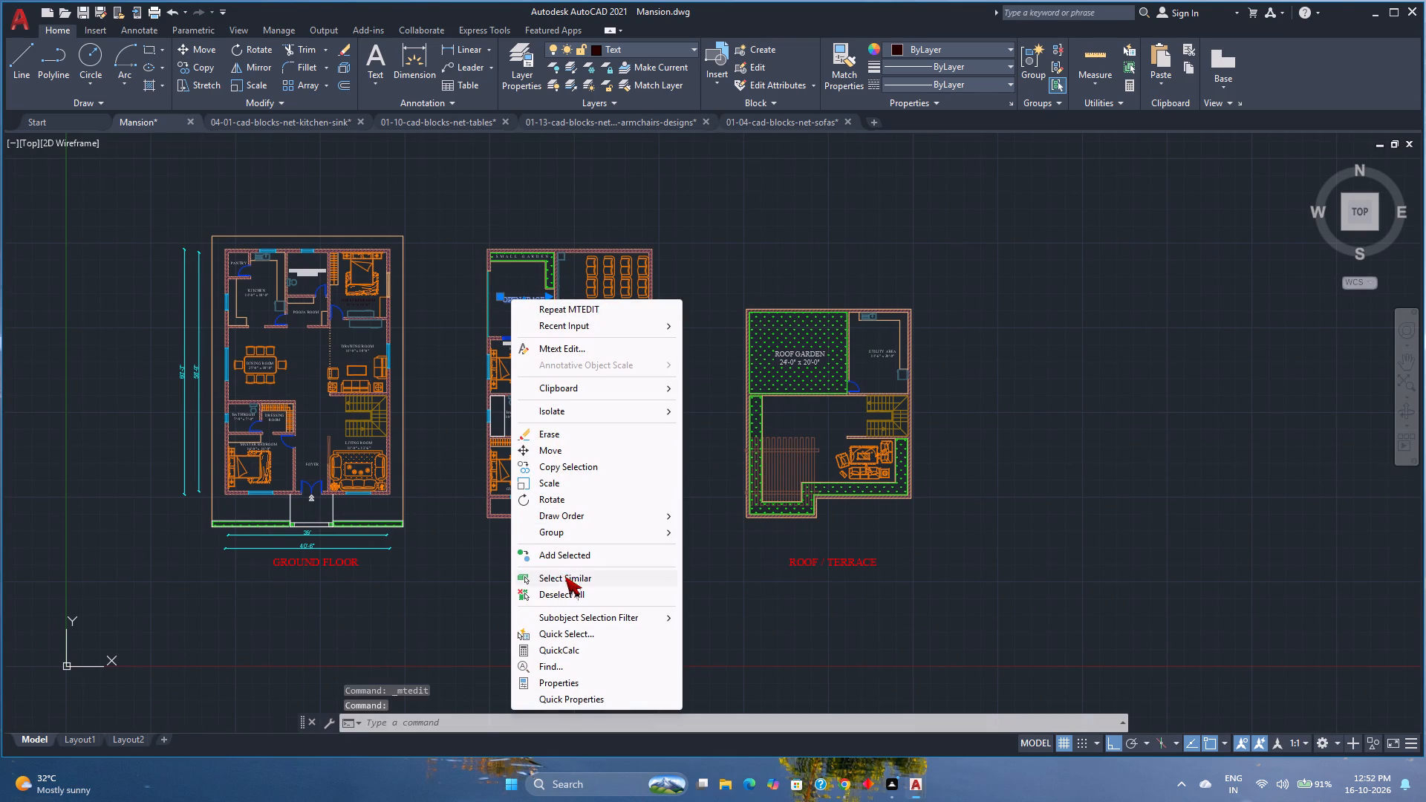
pyautogui.click(565, 577)
pyautogui.scroll(2, 525, 317)
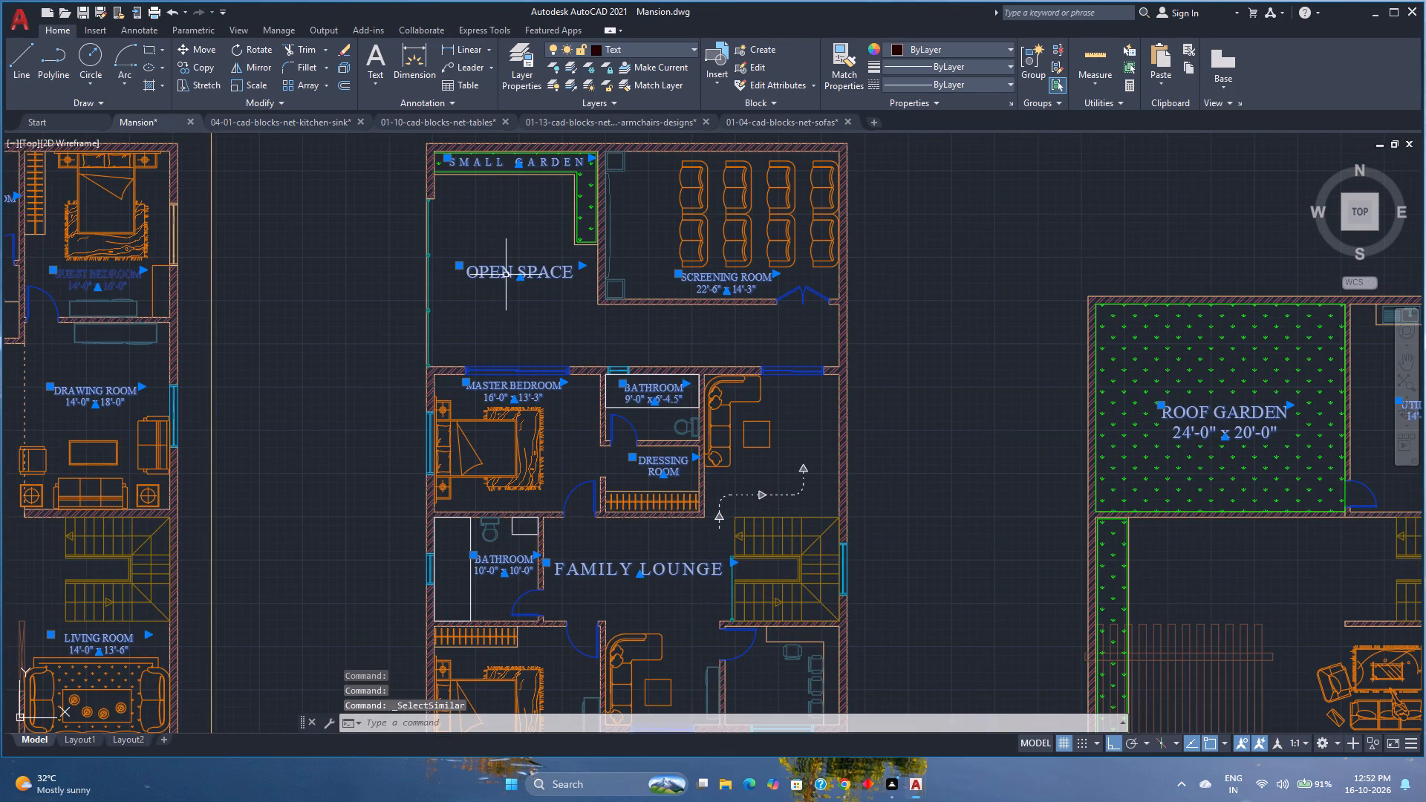
pyautogui.doubleClick(506, 275)
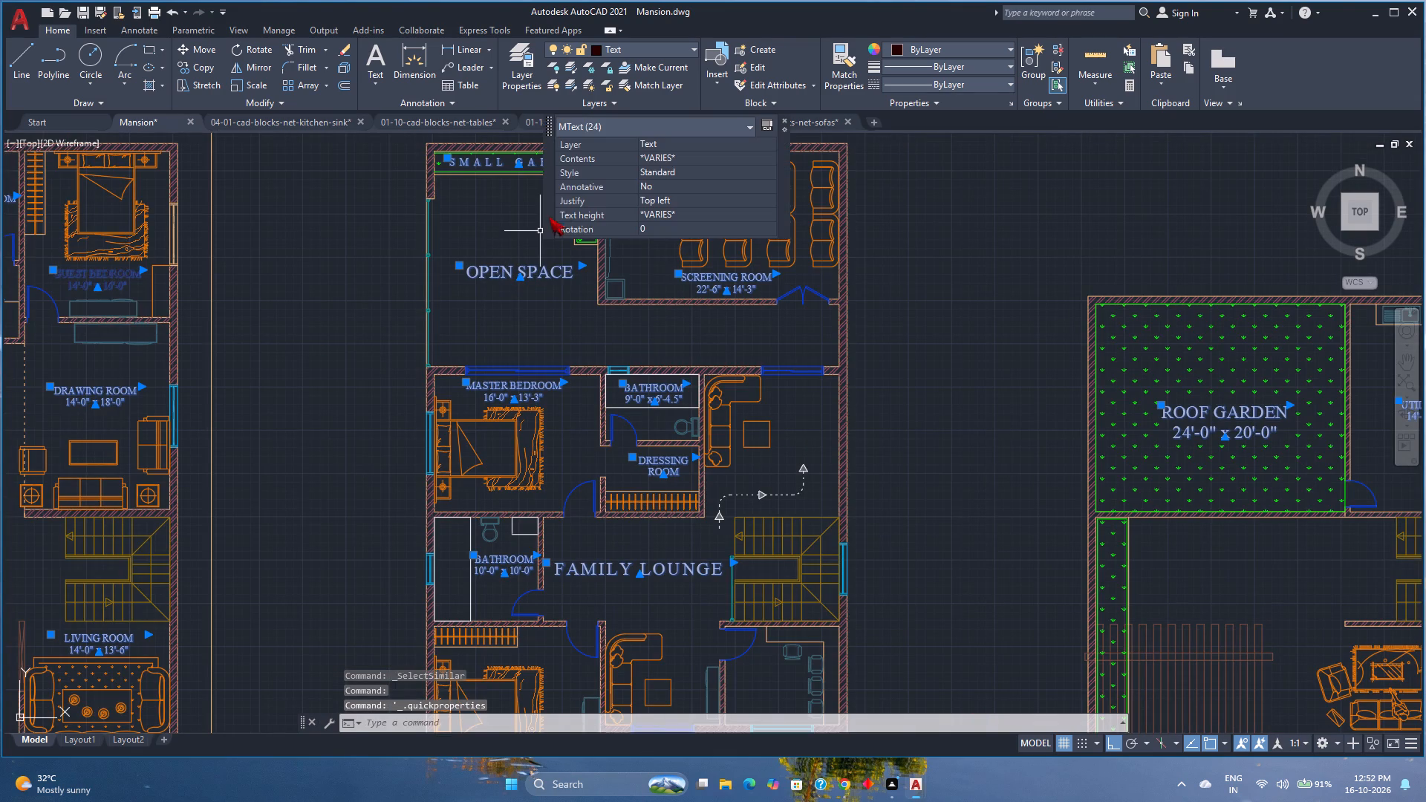
pyautogui.click(690, 141)
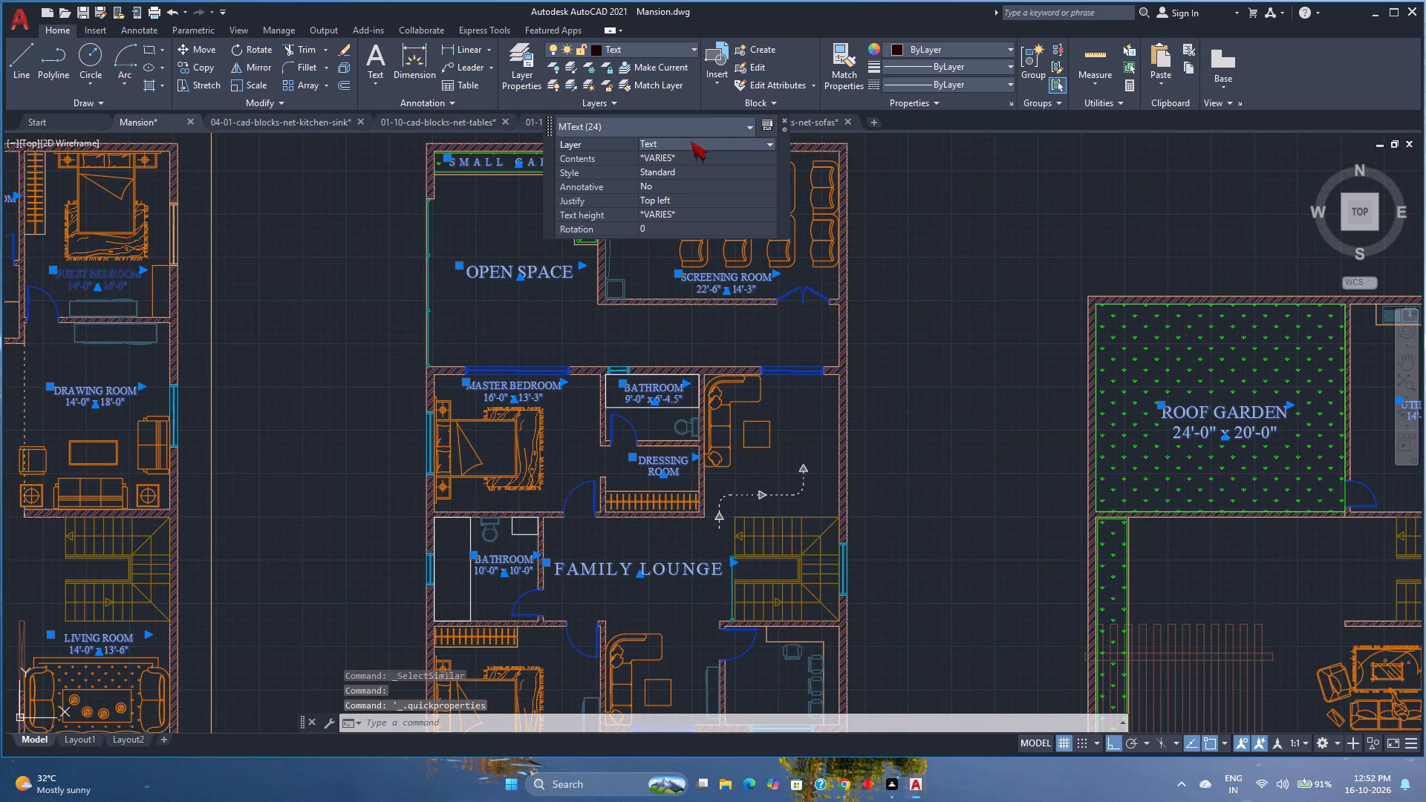
pyautogui.click(700, 157)
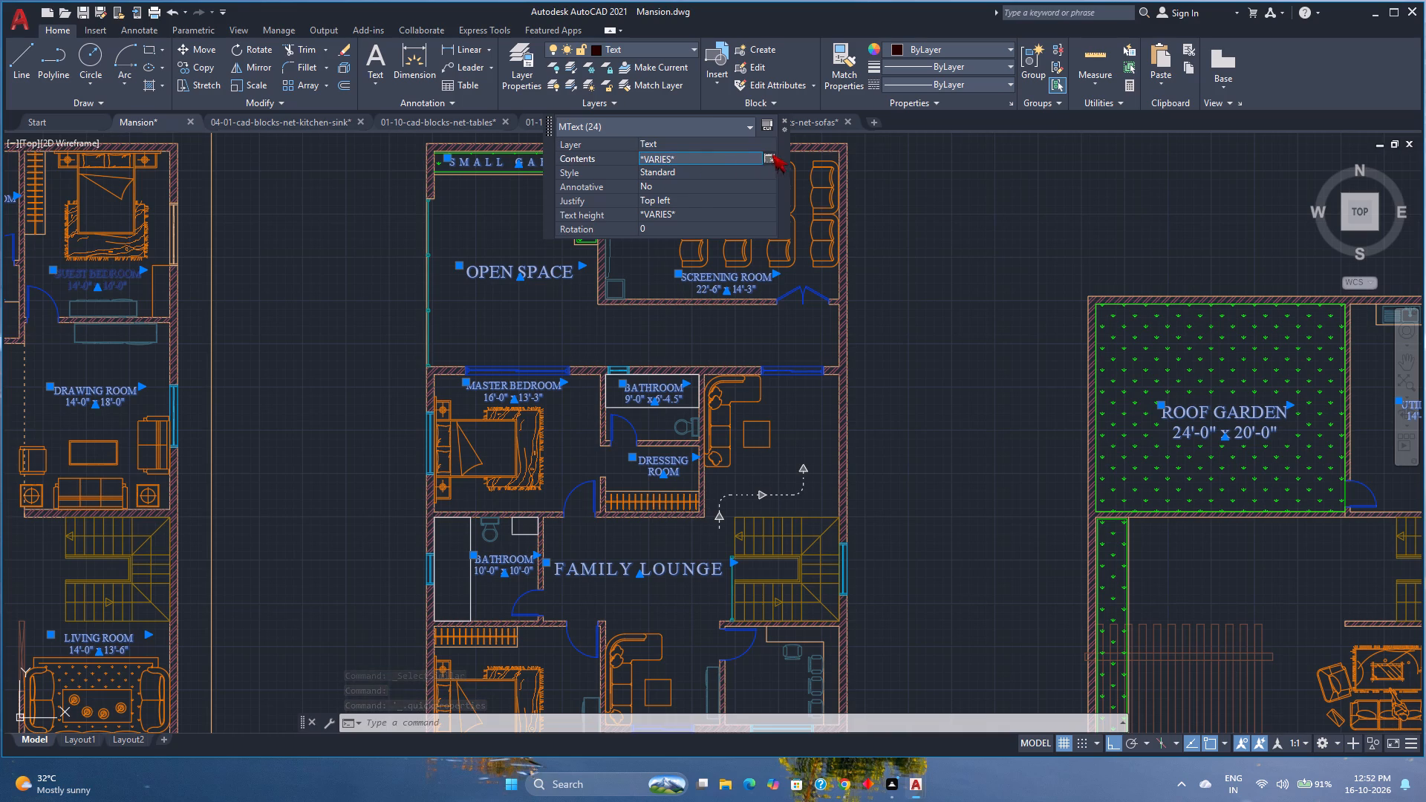
pyautogui.click(724, 169)
pyautogui.click(674, 235)
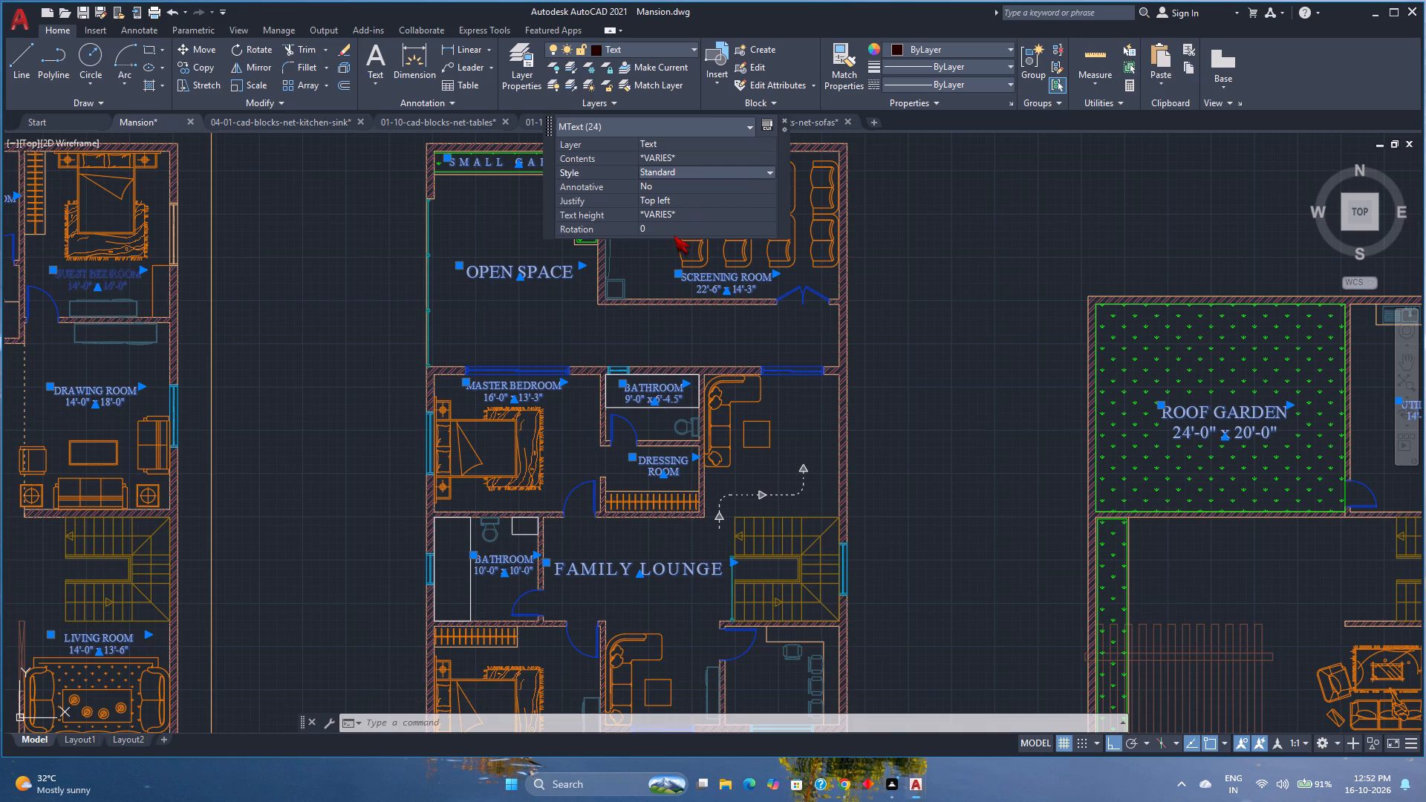
pyautogui.click(673, 227)
pyautogui.press('Escape')
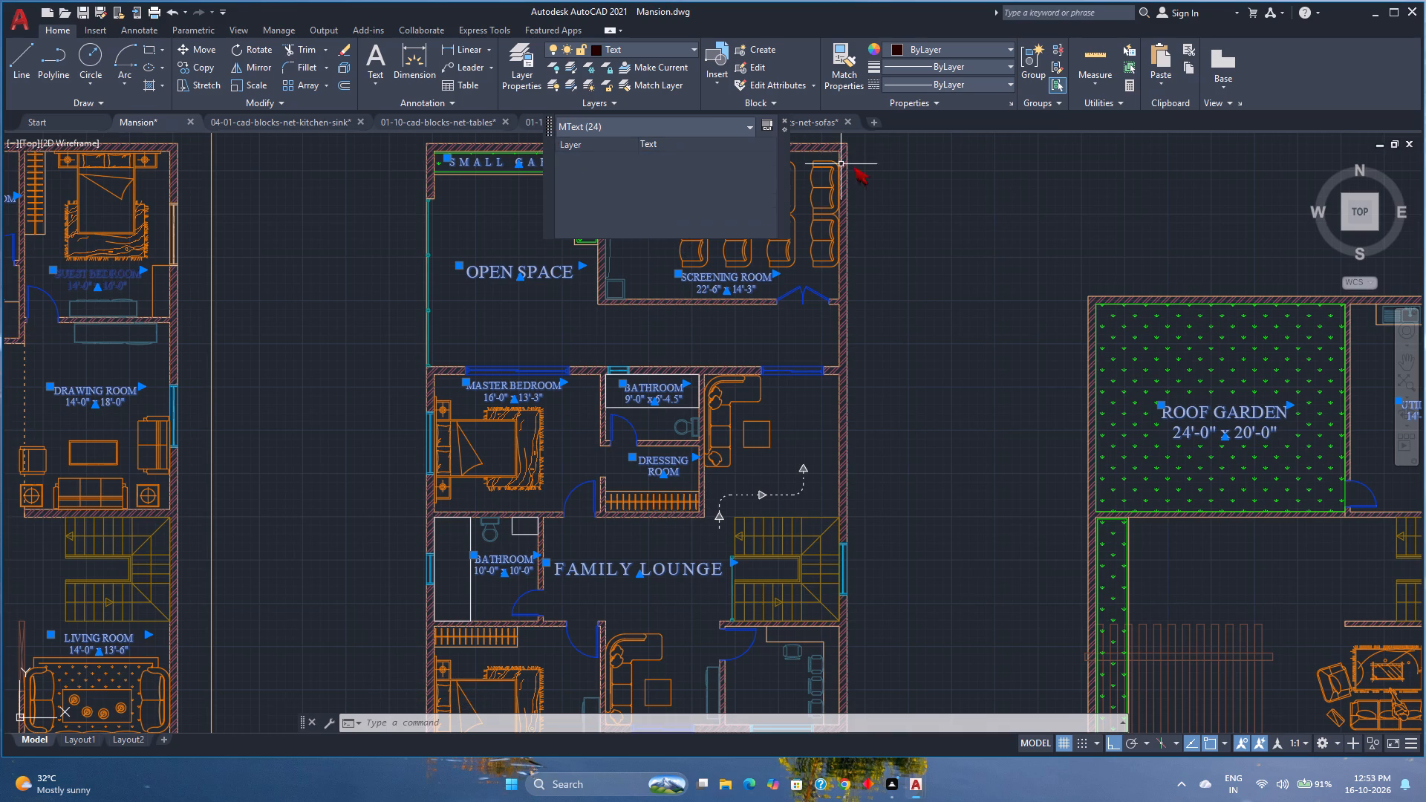
pyautogui.press('Escape')
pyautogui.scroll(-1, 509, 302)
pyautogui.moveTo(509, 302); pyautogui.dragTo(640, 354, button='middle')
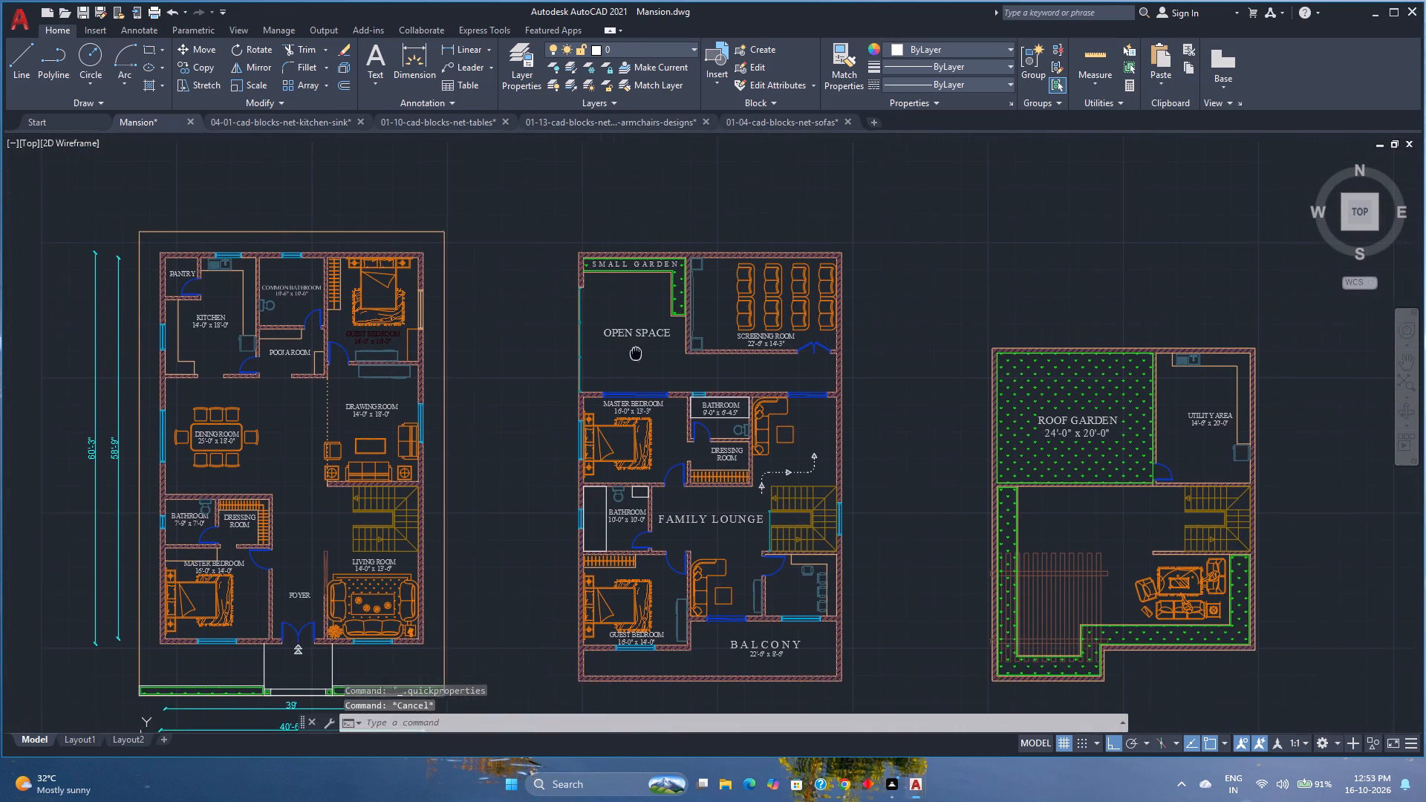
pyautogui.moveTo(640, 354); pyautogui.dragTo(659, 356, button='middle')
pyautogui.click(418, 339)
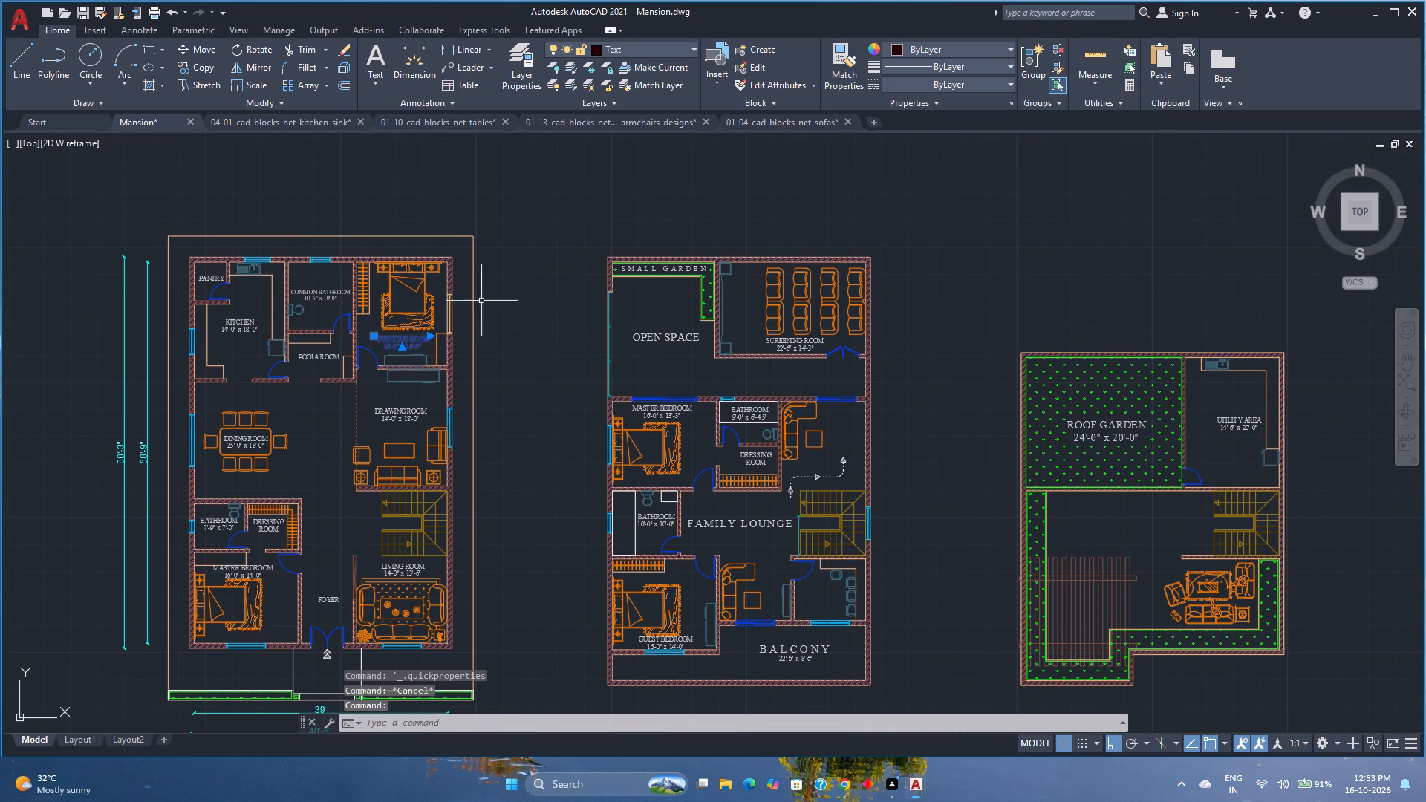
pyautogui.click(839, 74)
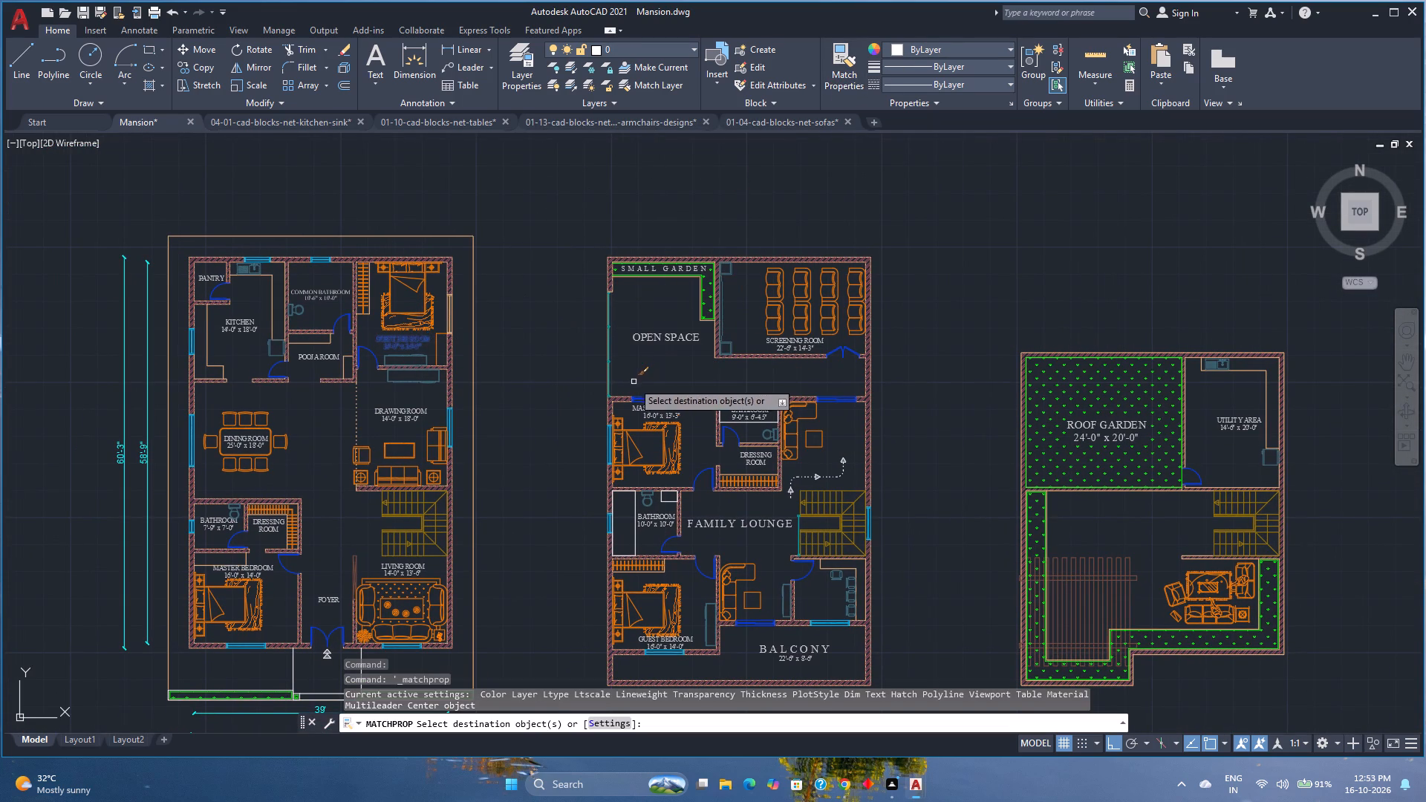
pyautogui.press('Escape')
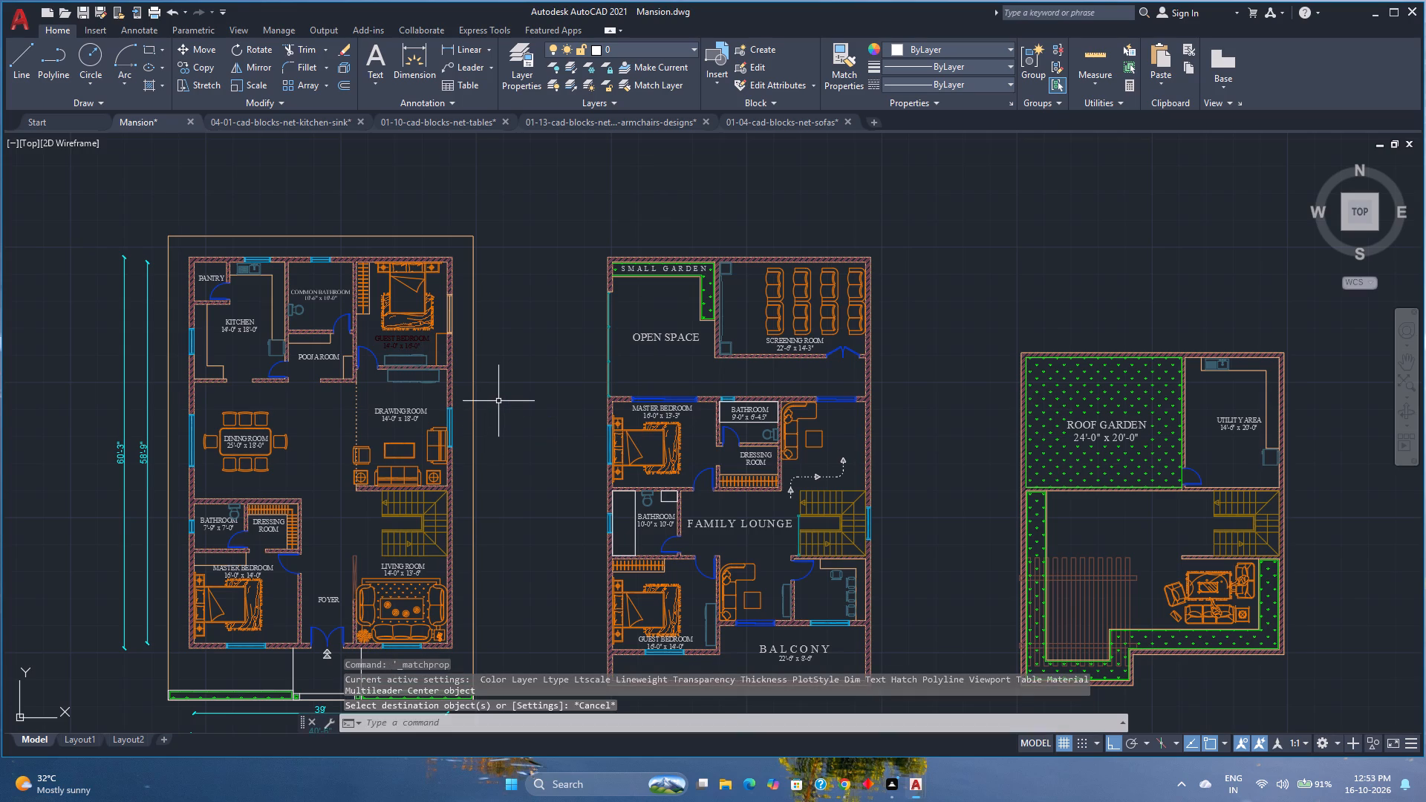
# Undo the recent operations back through the property matching and the ground floor GUEST BEDROOM label's text colour edit.
pyautogui.hotkey('ctrl', 'z')
pyautogui.hotkey('ctrl', 'z')
pyautogui.hotkey('ctrl', 'z')
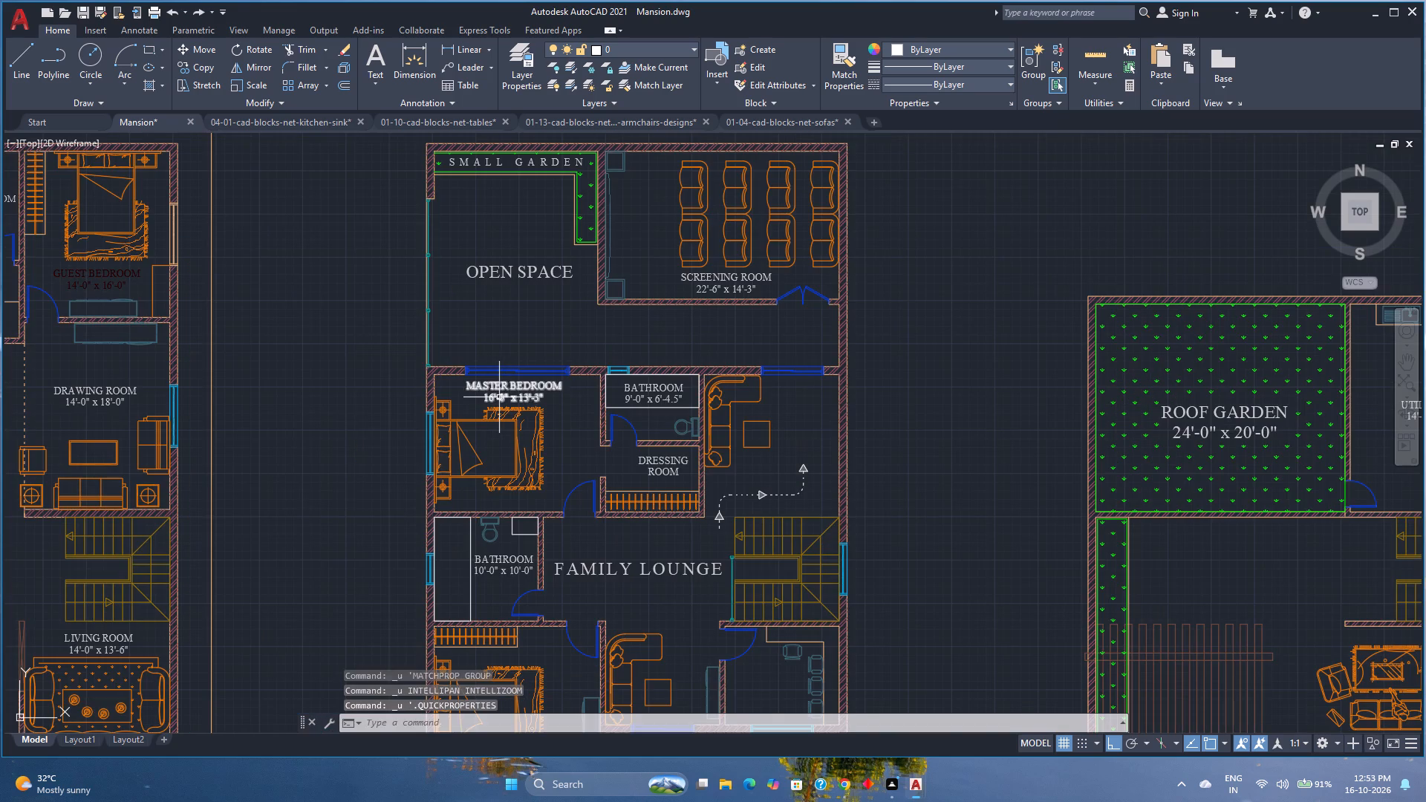
pyautogui.hotkey('ctrl', 'z')
pyautogui.hotkey('ctrl', 'z')
pyautogui.hotkey('ctrl', 'z')
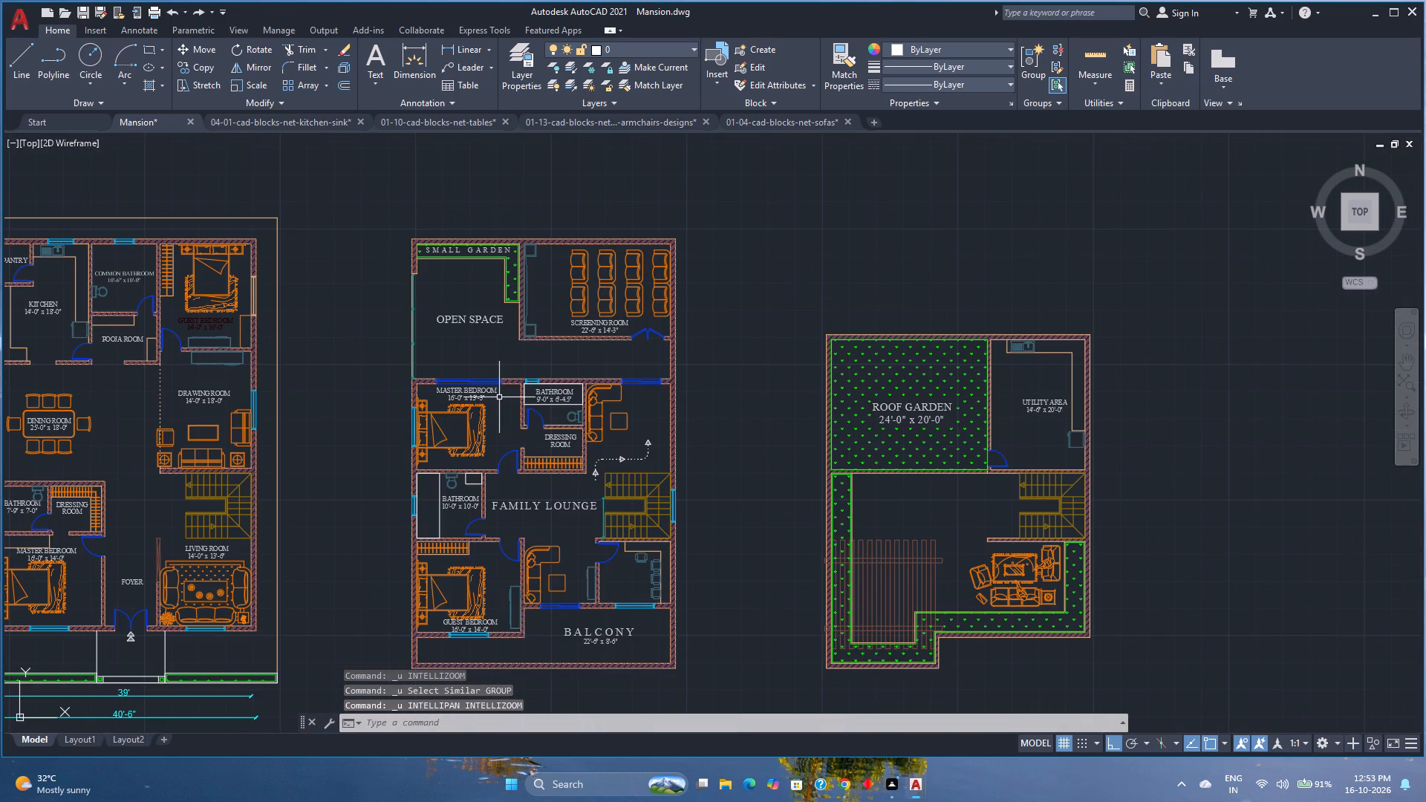
pyautogui.hotkey('ctrl', 'z')
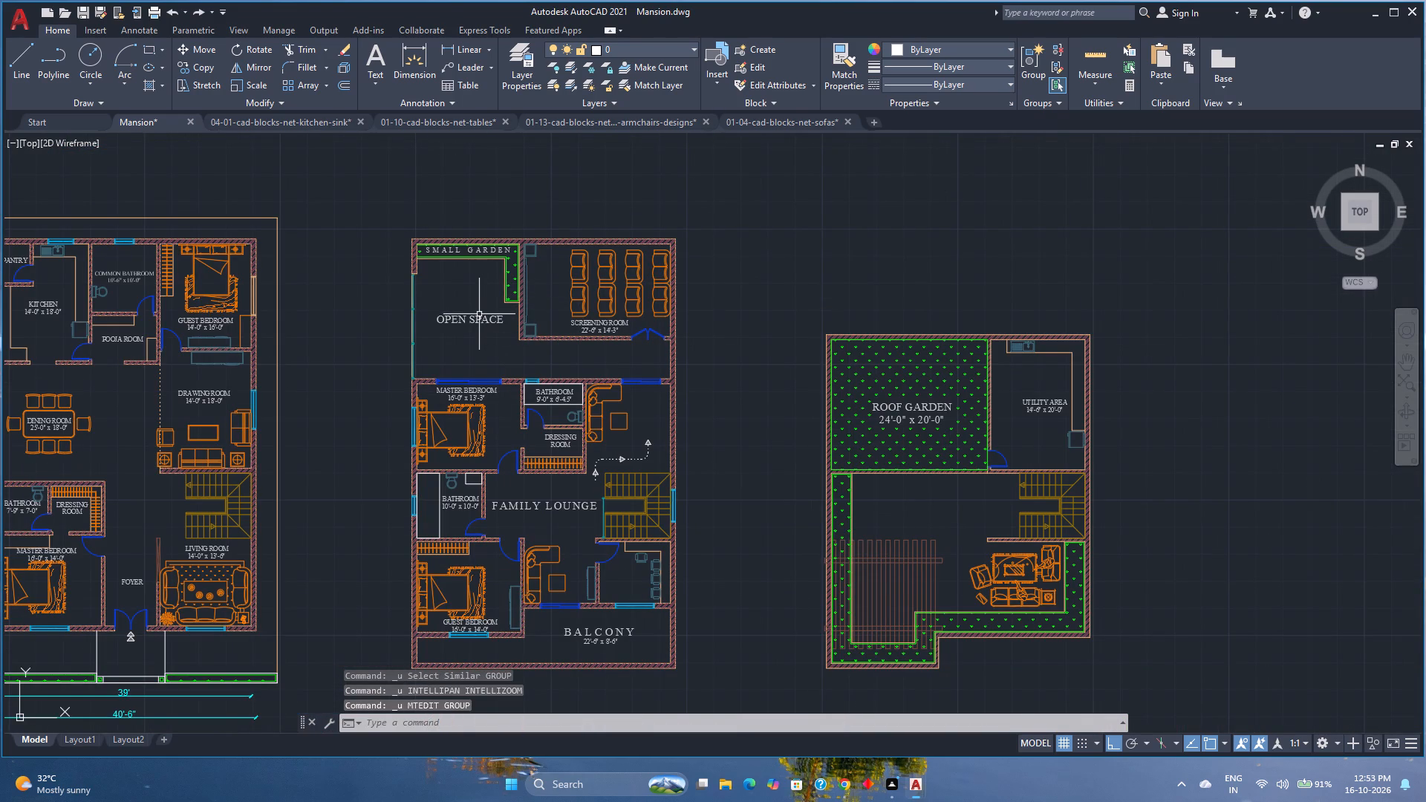
# Select all text similar to the OPEN SPACE label, check the selection across the three floor plans, and clear it.
pyautogui.click(479, 315)
pyautogui.scroll(1, 479, 315)
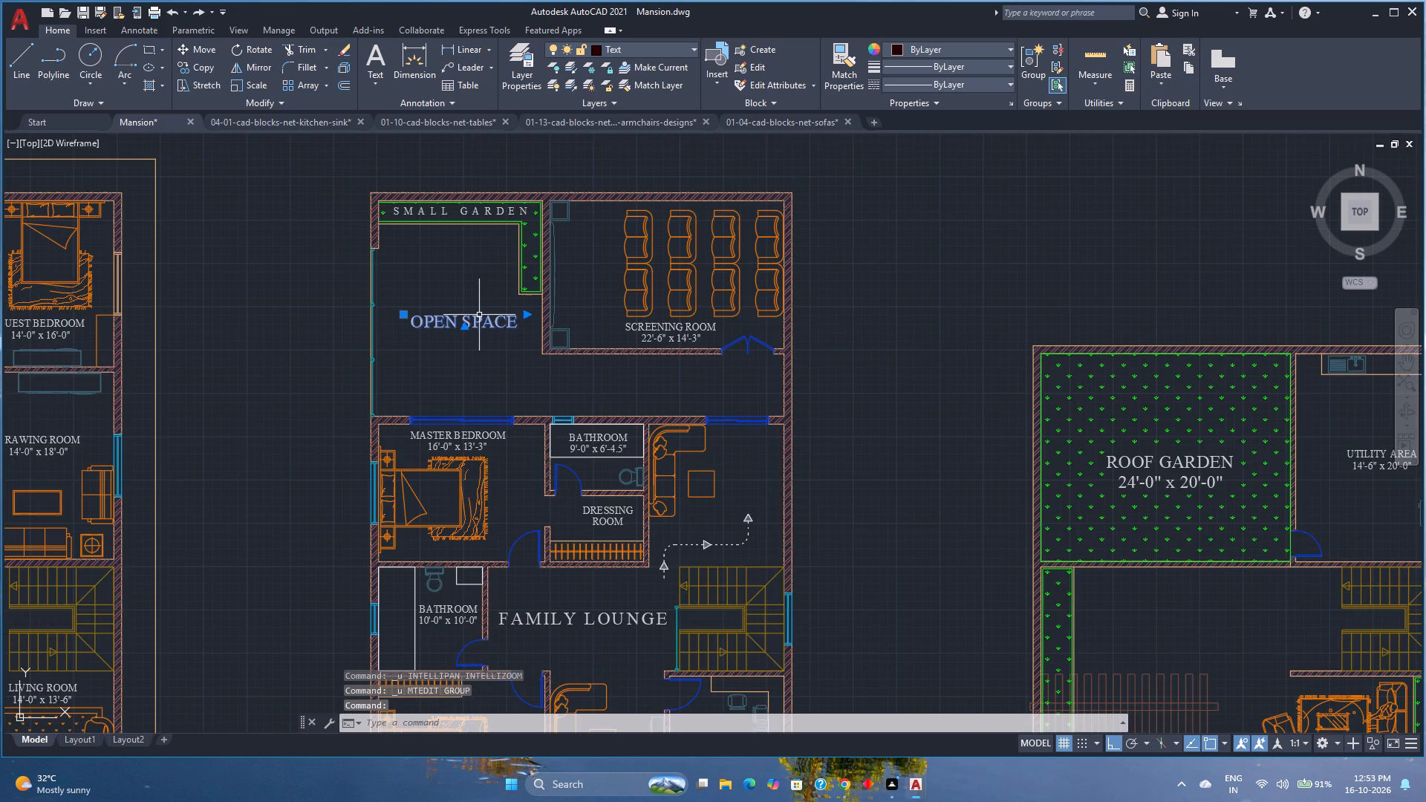
pyautogui.rightClick(479, 315)
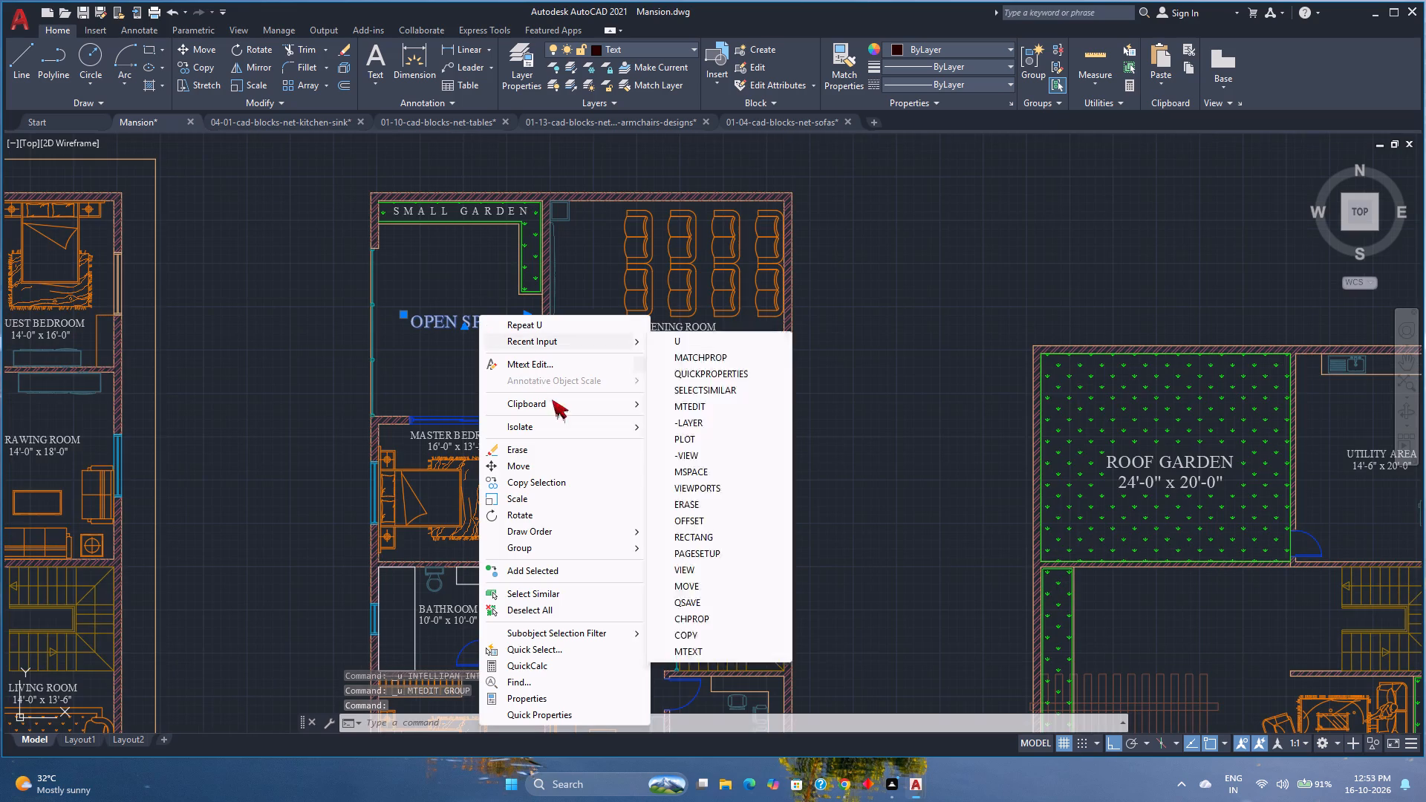
pyautogui.click(544, 594)
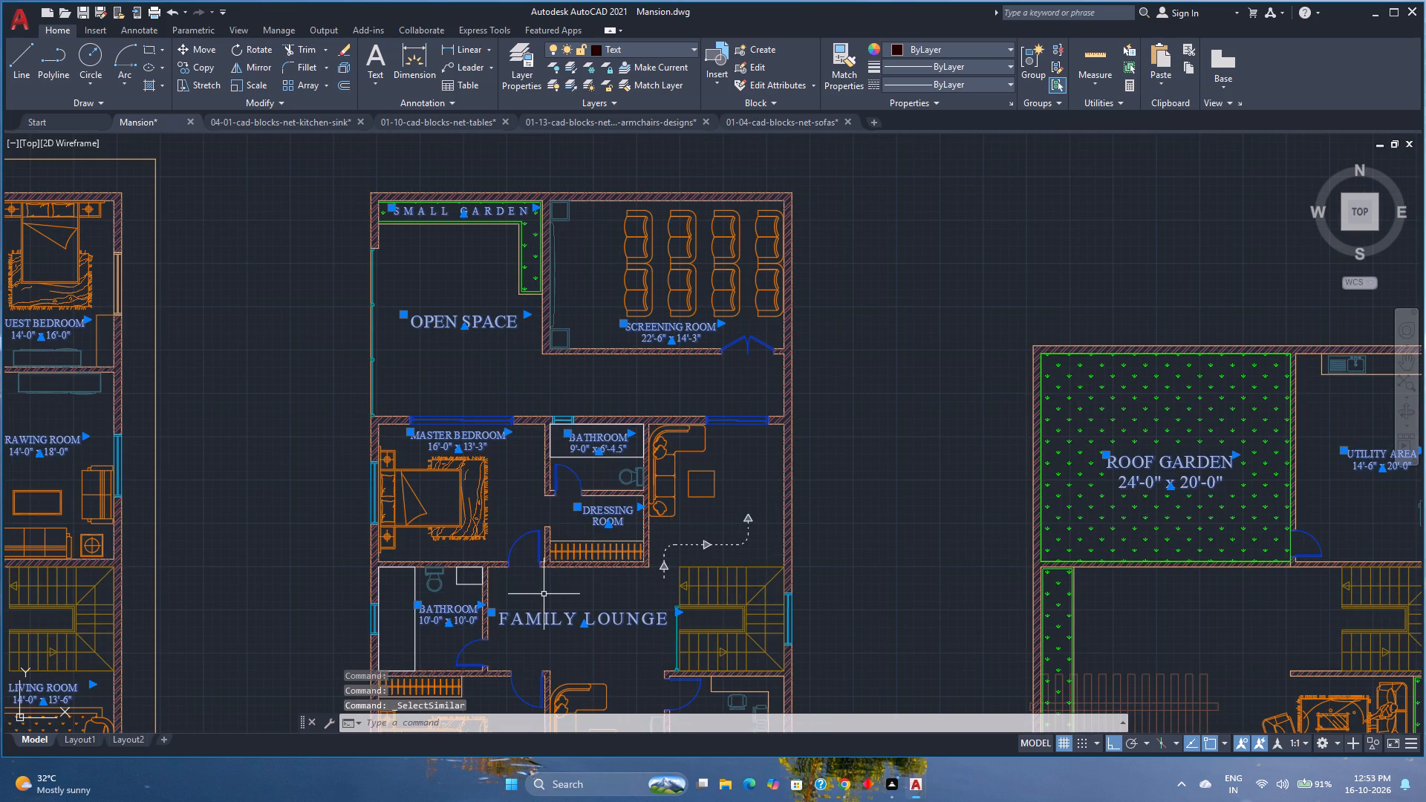
pyautogui.scroll(-2, 504, 423)
pyautogui.moveTo(504, 423); pyautogui.dragTo(556, 401, button='middle')
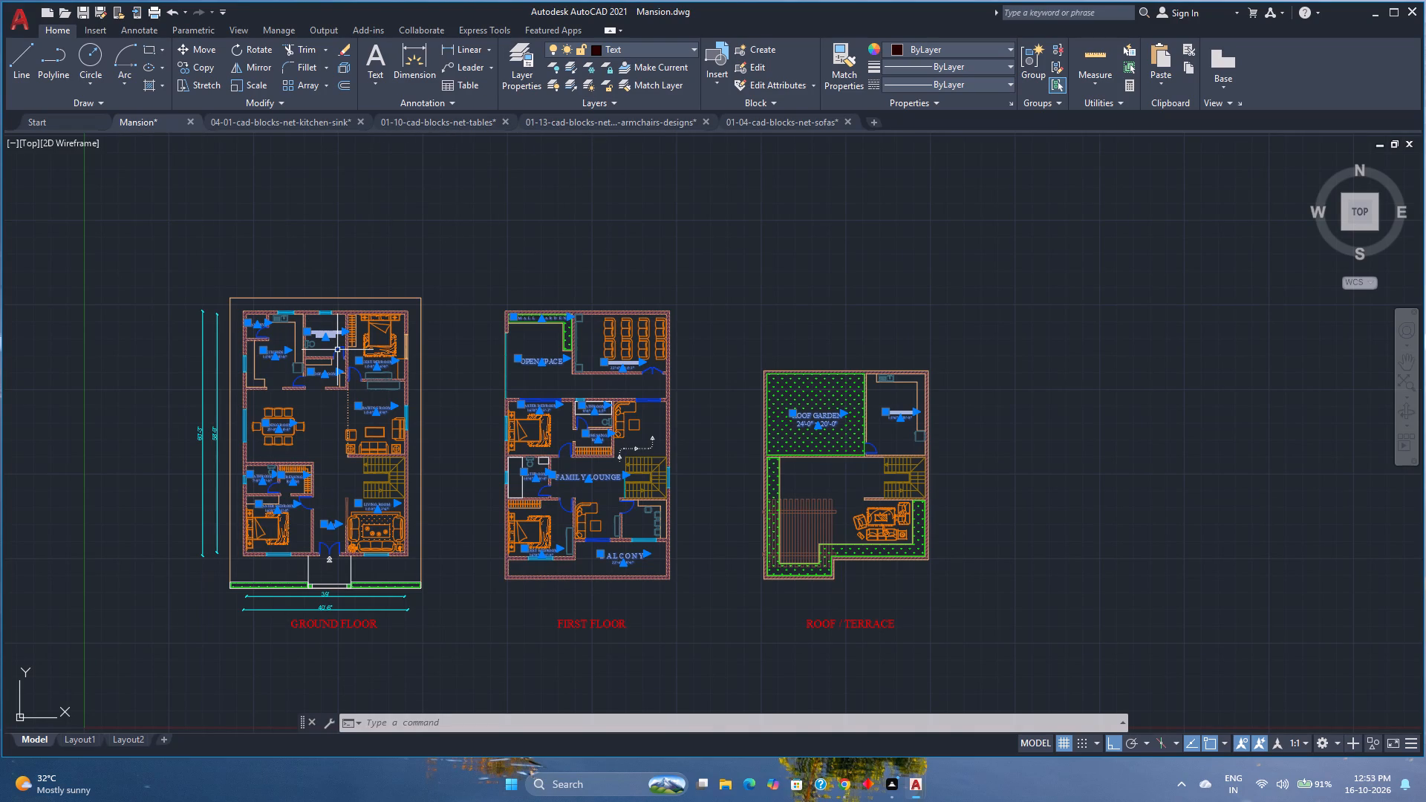
pyautogui.press('Escape')
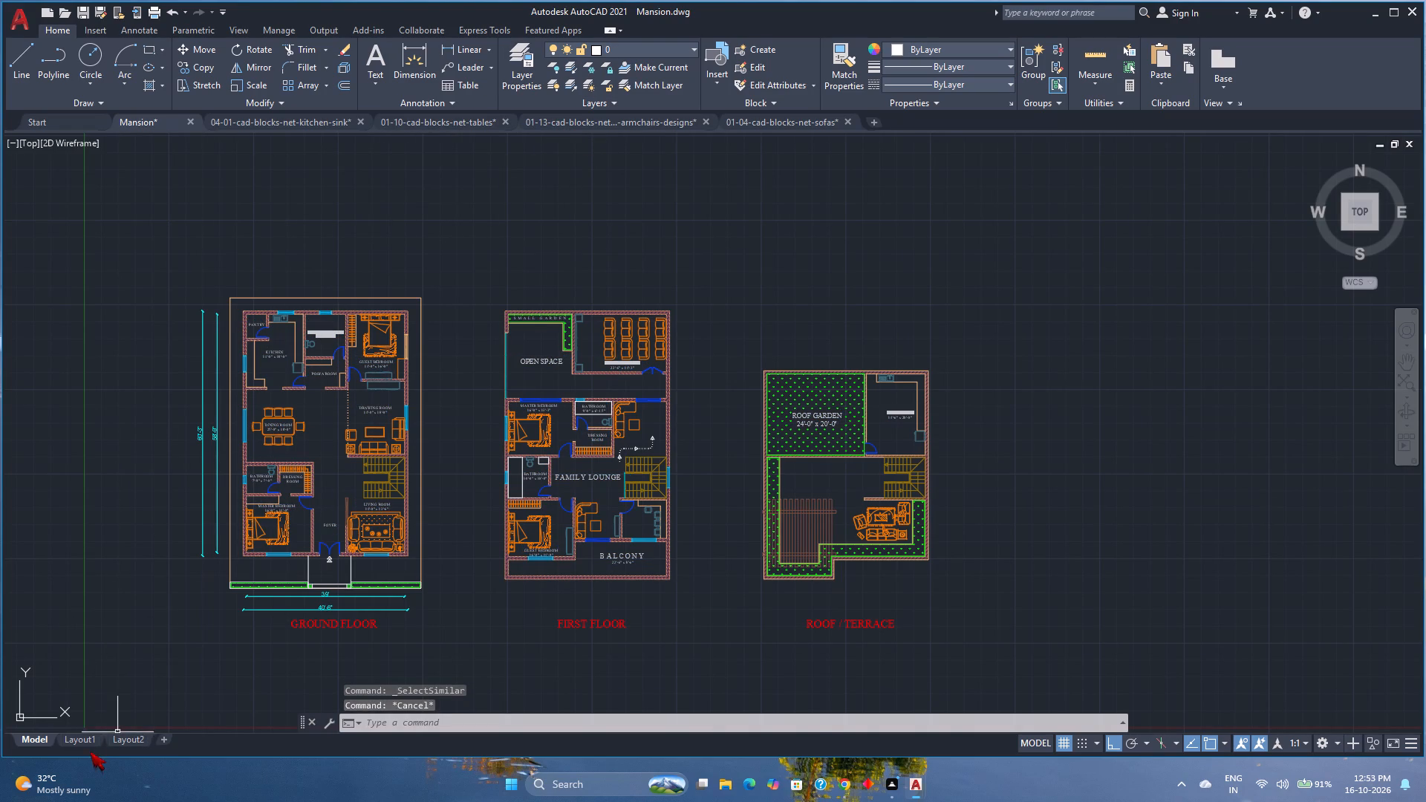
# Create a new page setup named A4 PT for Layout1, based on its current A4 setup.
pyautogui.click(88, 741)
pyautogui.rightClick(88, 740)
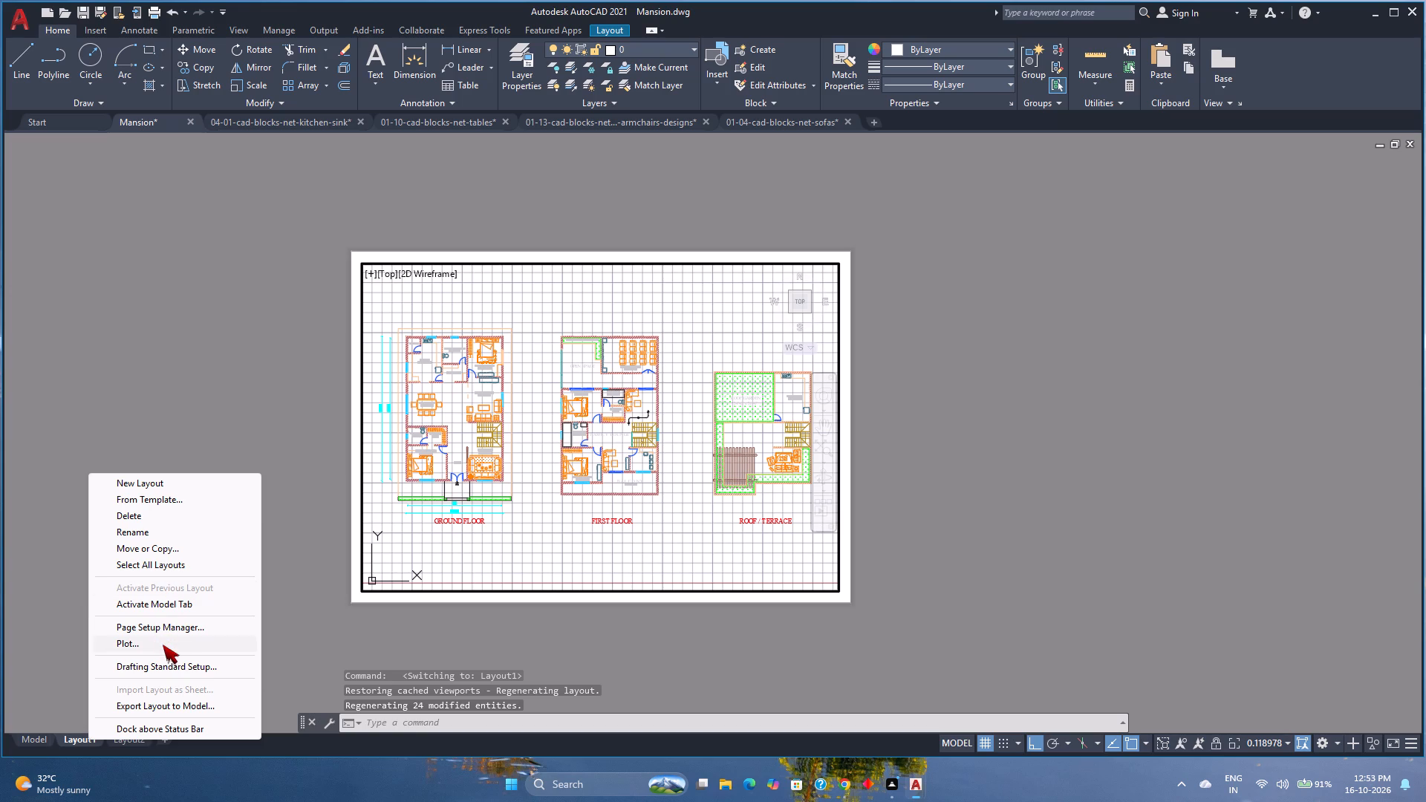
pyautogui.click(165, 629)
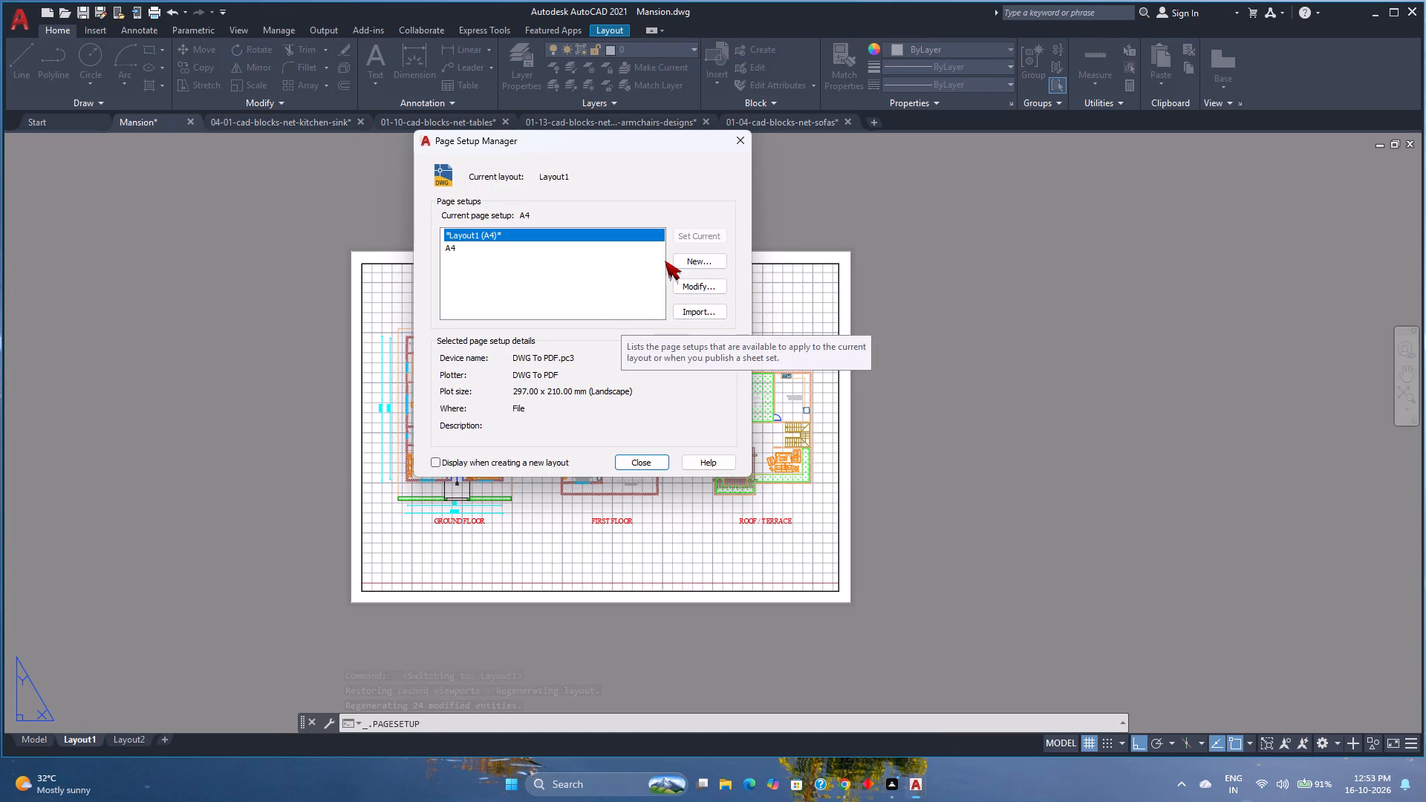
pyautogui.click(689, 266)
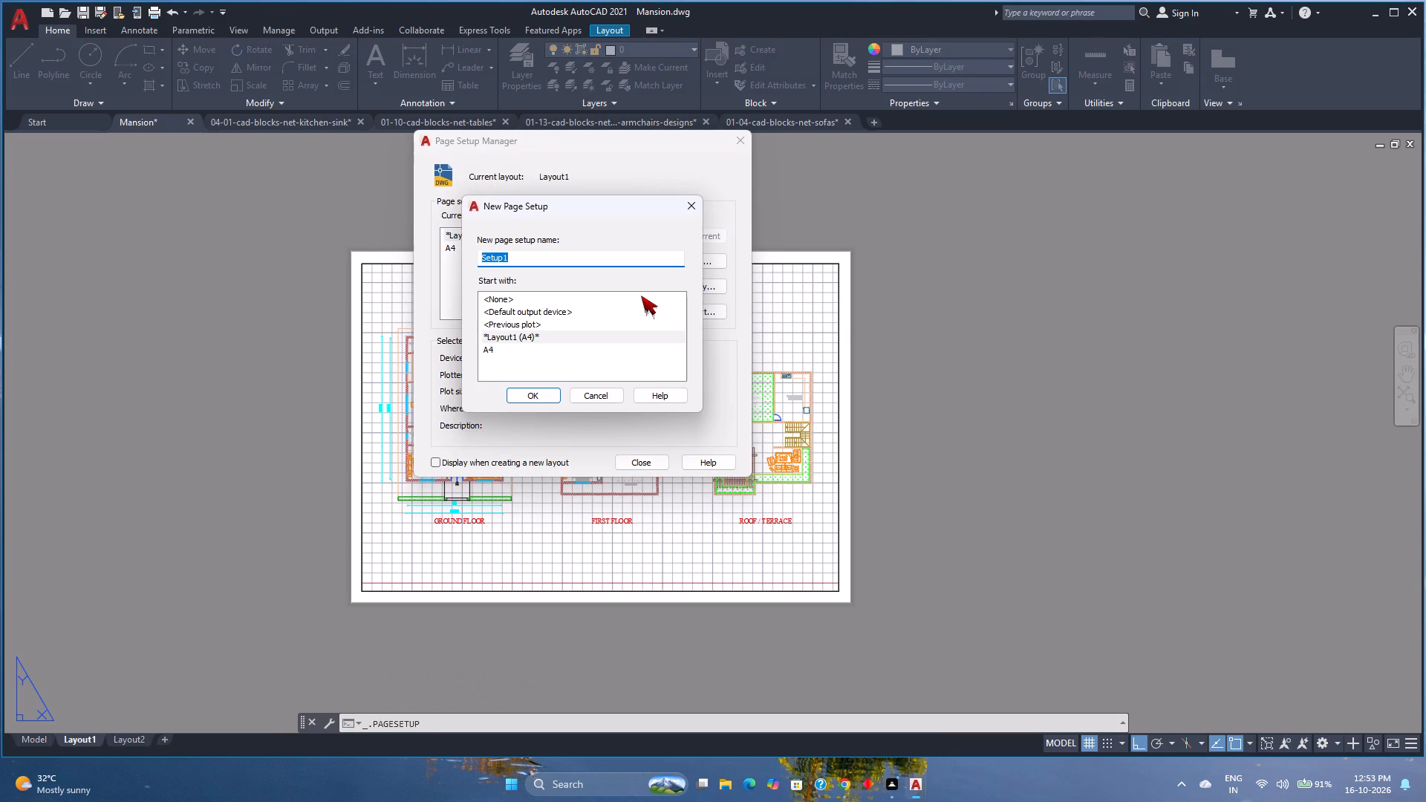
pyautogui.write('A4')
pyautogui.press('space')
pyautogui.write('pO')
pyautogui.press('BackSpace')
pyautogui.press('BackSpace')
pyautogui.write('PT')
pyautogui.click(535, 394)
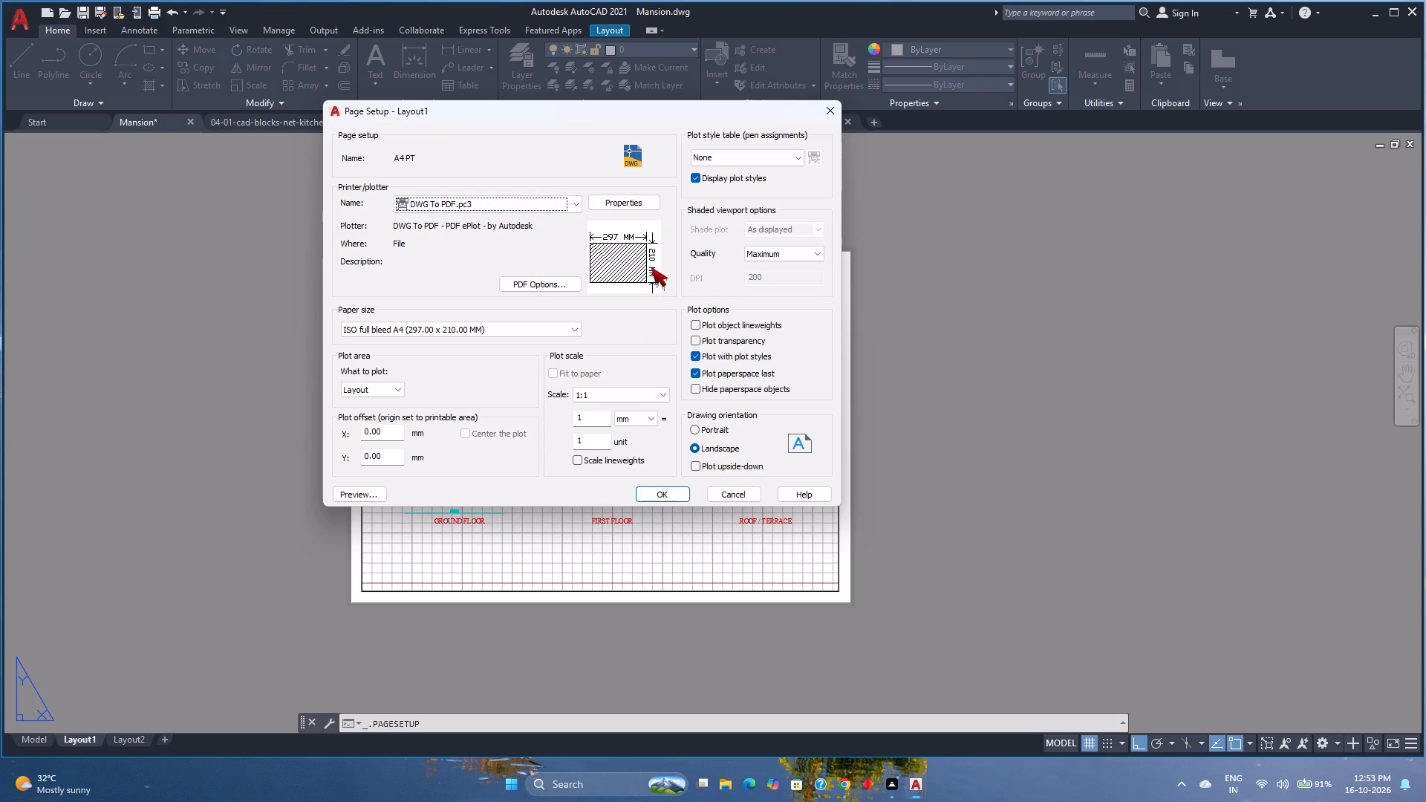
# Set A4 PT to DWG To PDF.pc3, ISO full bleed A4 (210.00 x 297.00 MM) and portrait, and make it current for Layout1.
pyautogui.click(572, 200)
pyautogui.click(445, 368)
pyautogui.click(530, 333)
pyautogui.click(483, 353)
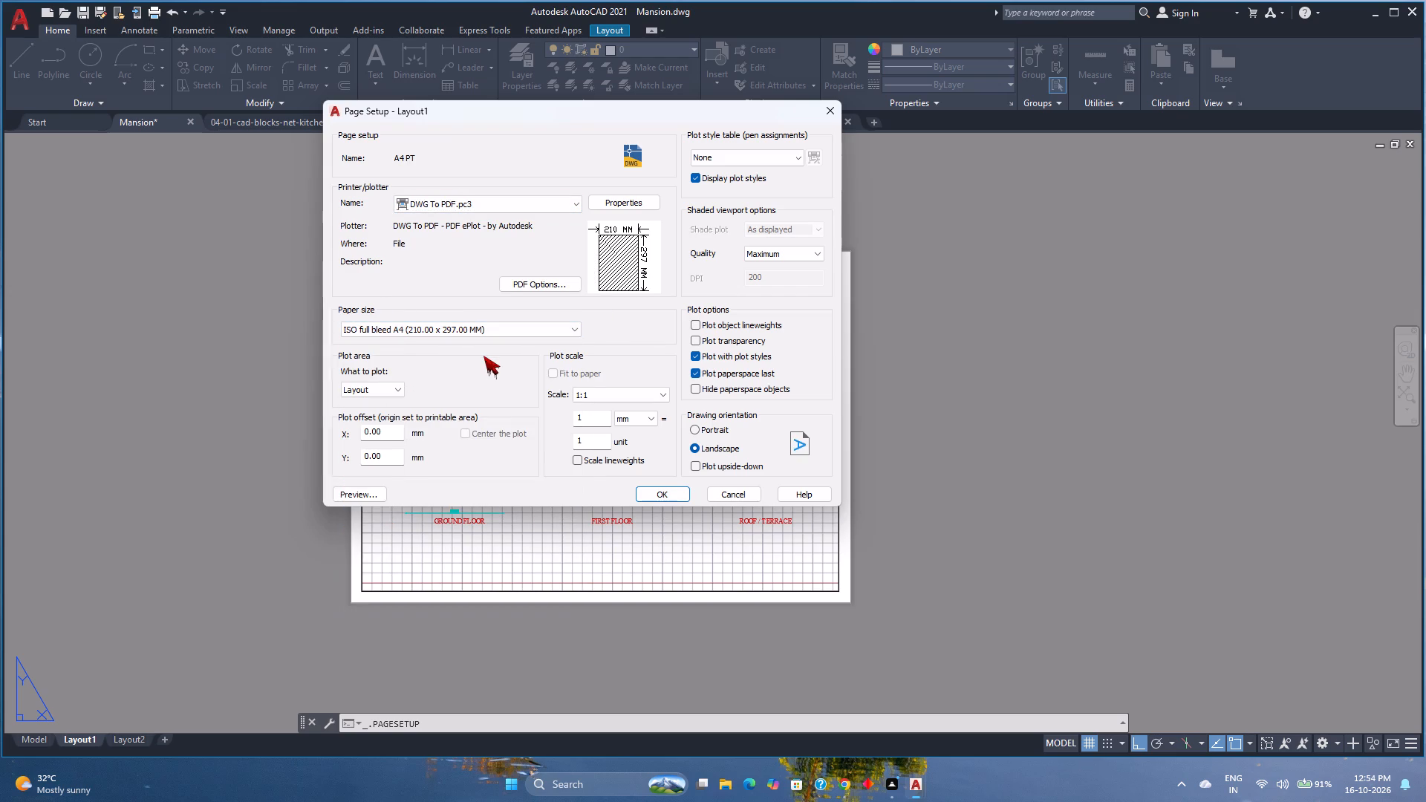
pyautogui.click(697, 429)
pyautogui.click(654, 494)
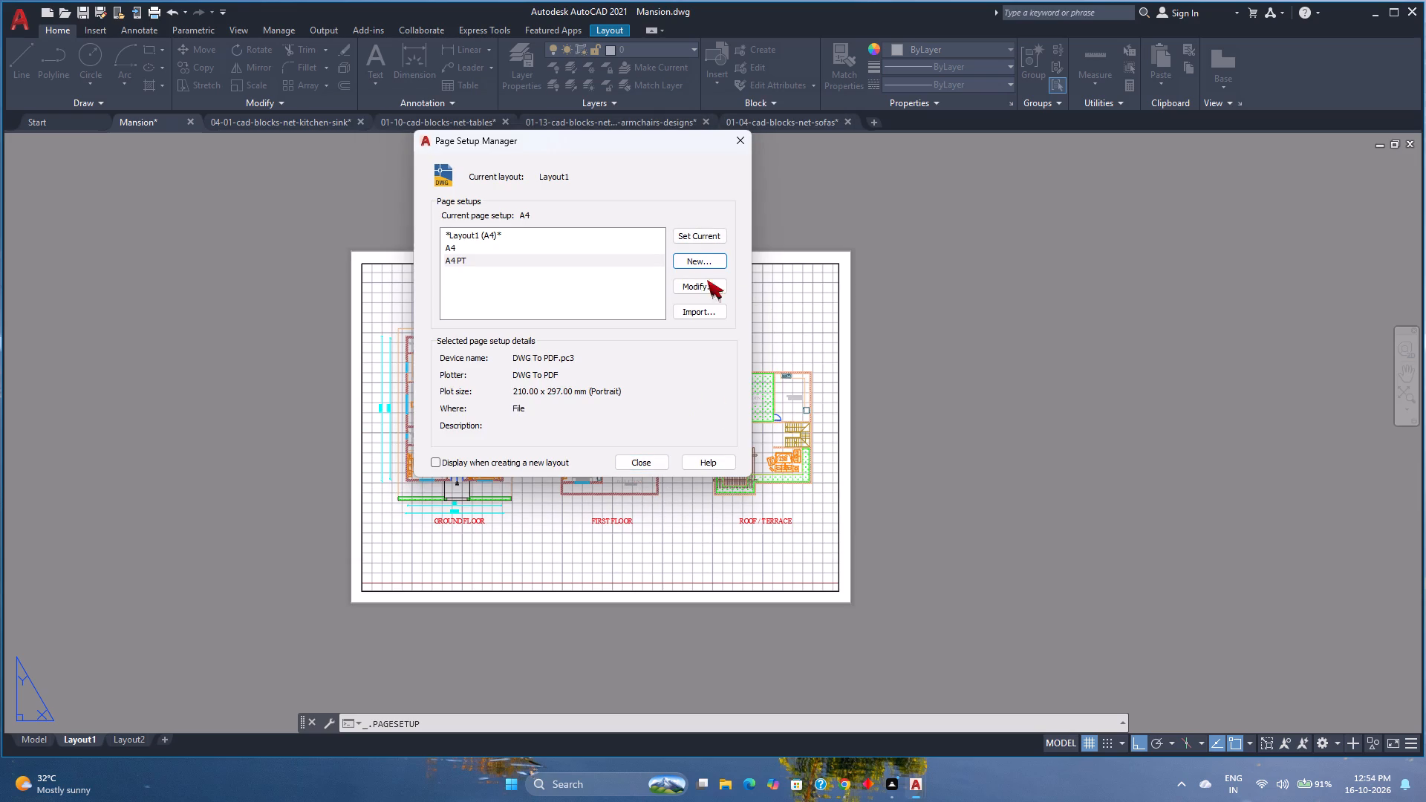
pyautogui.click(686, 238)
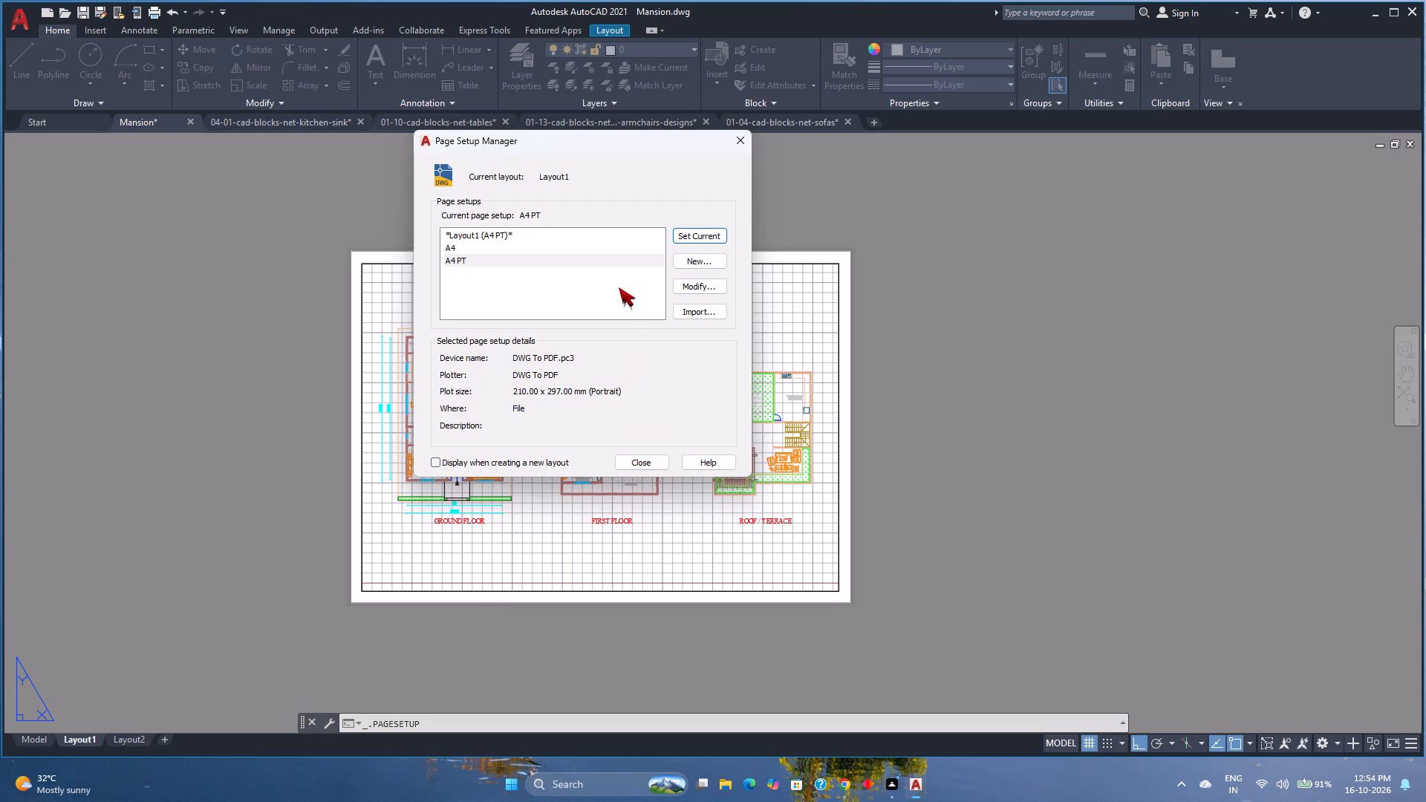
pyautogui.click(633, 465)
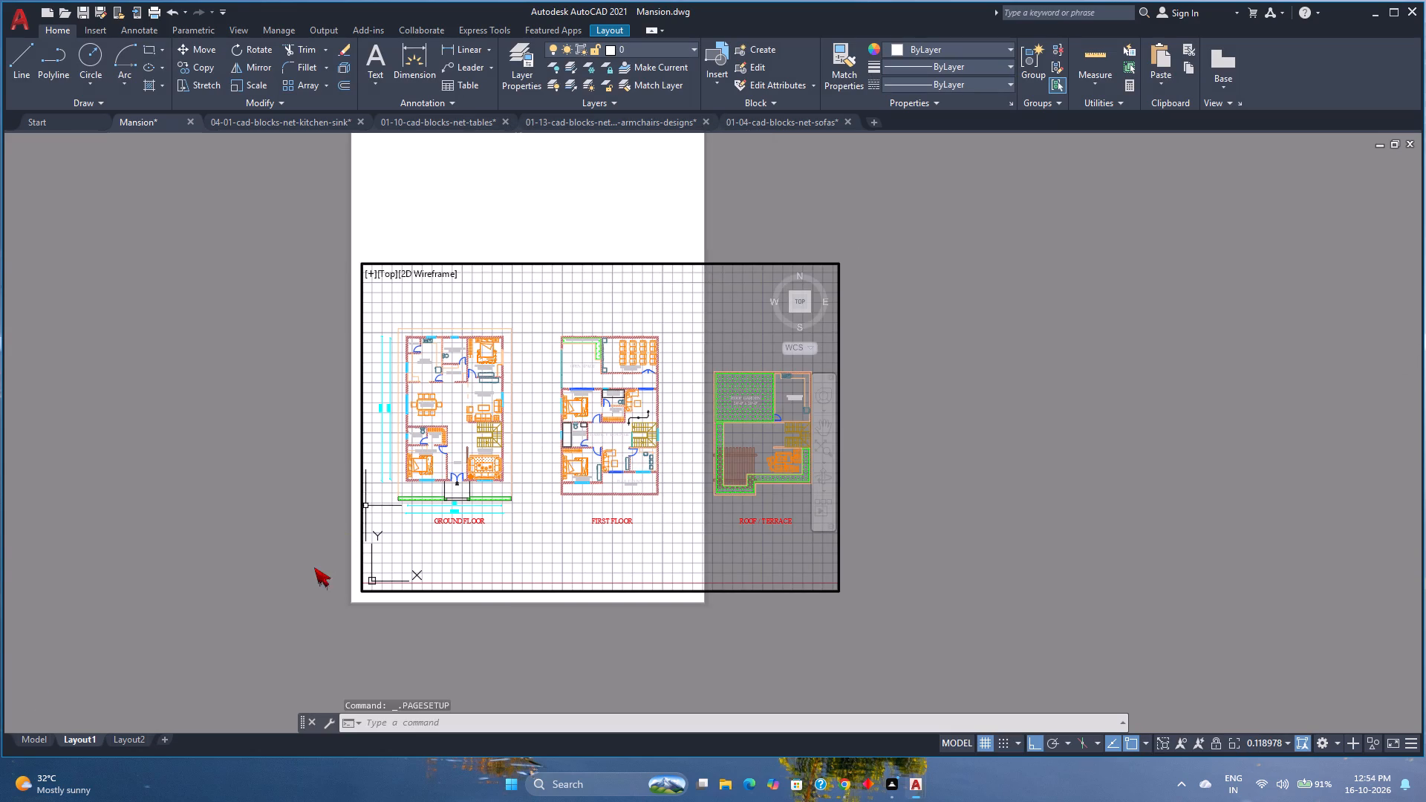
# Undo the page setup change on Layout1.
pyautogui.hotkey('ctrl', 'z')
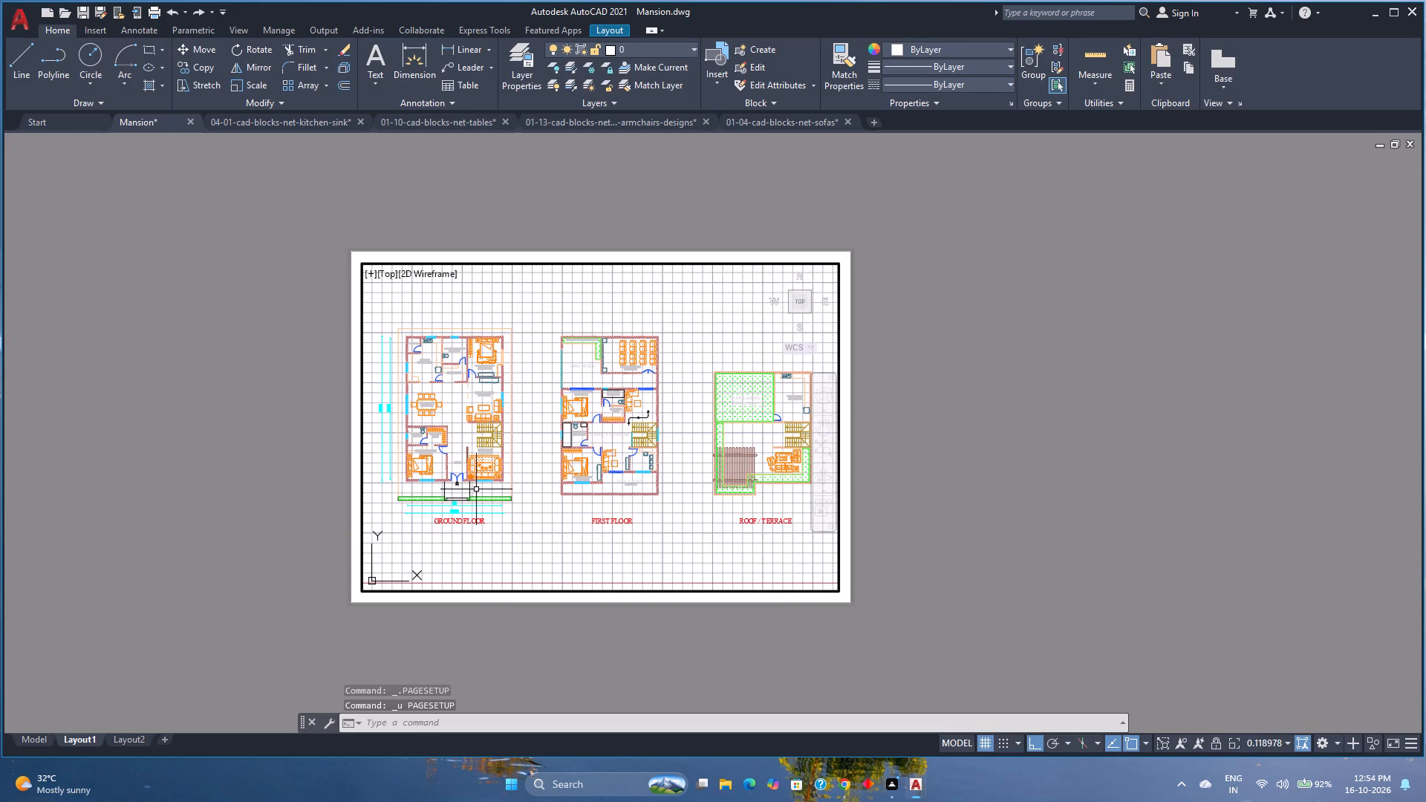
# Create a new page setup named A4 PT for Layout2, based on the A4 setup.
pyautogui.click(130, 738)
pyautogui.rightClick(130, 738)
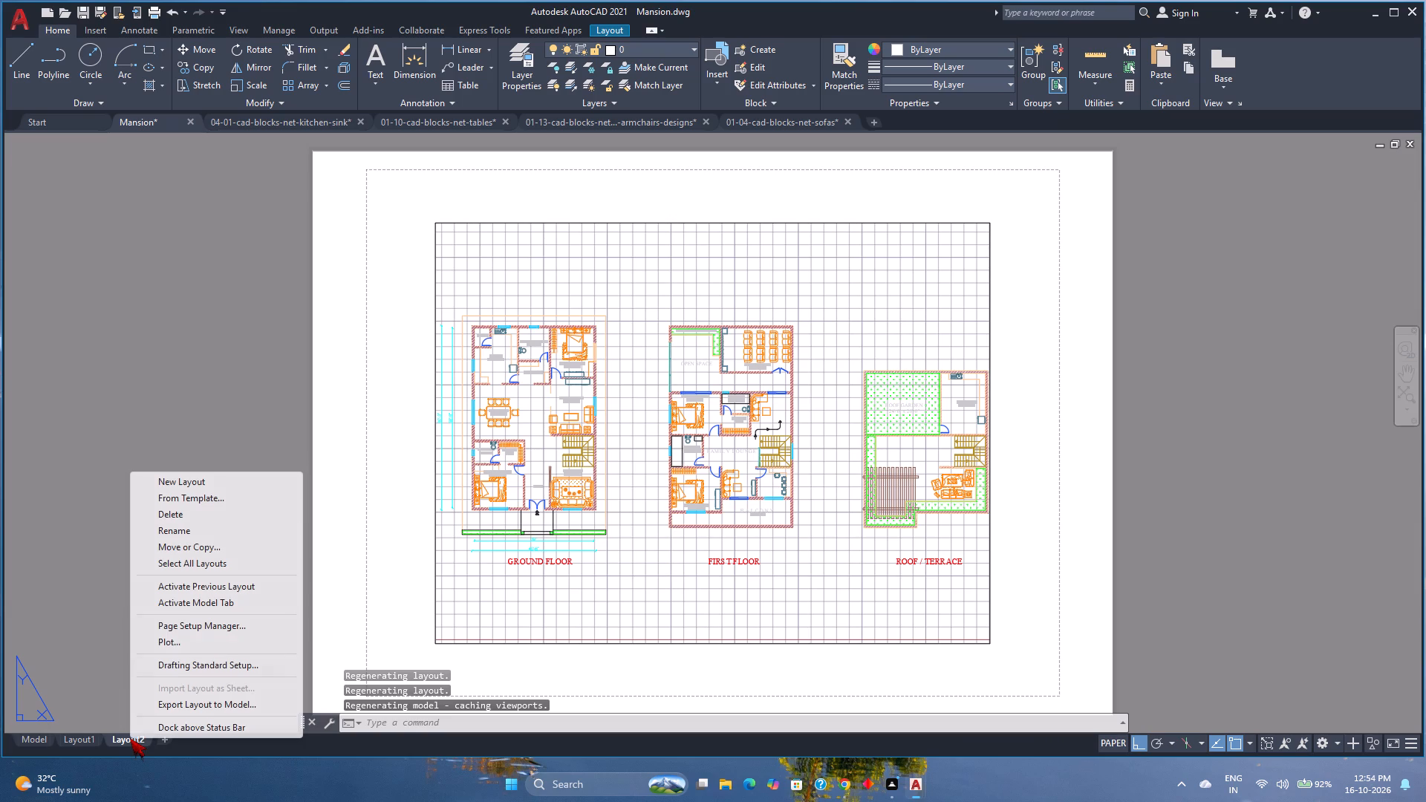
pyautogui.click(189, 626)
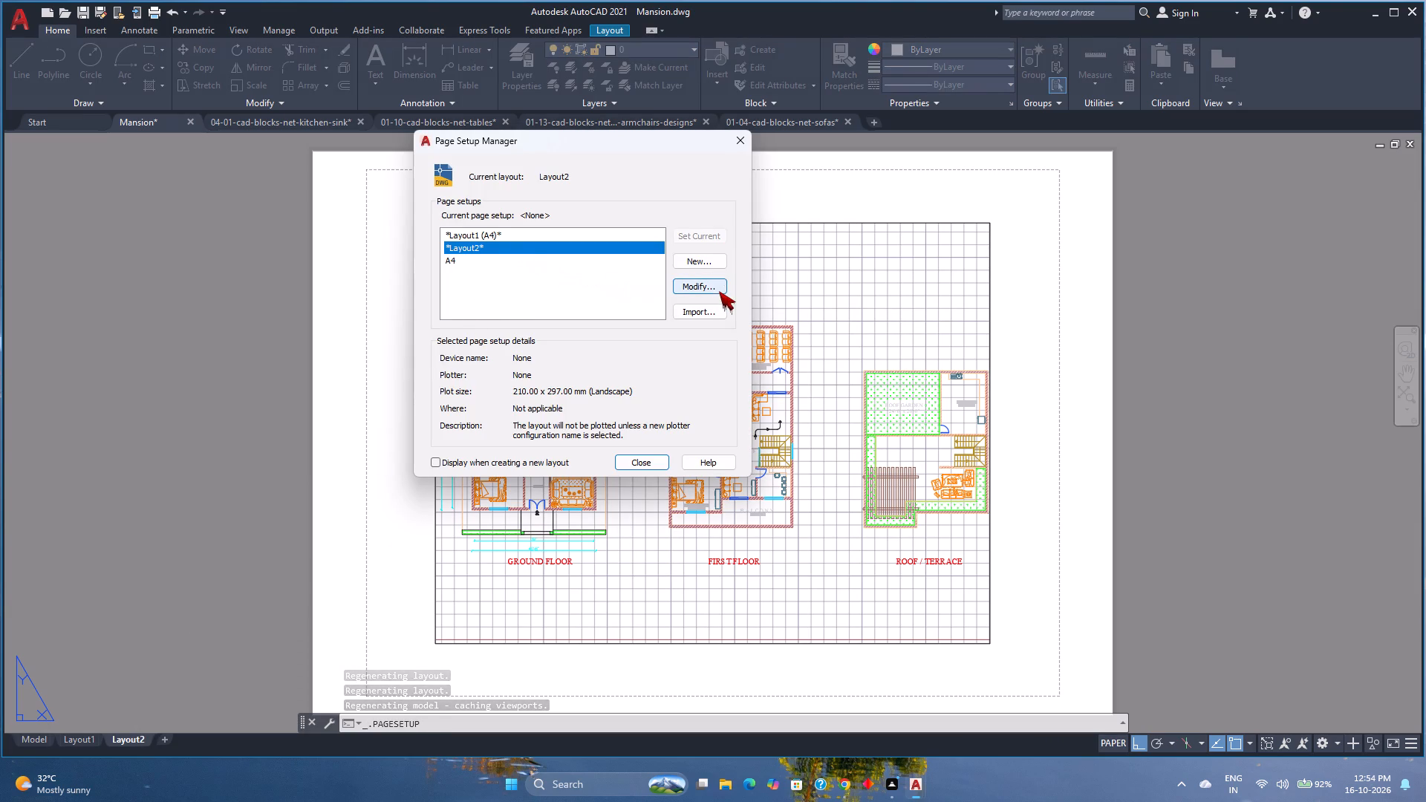
pyautogui.click(575, 235)
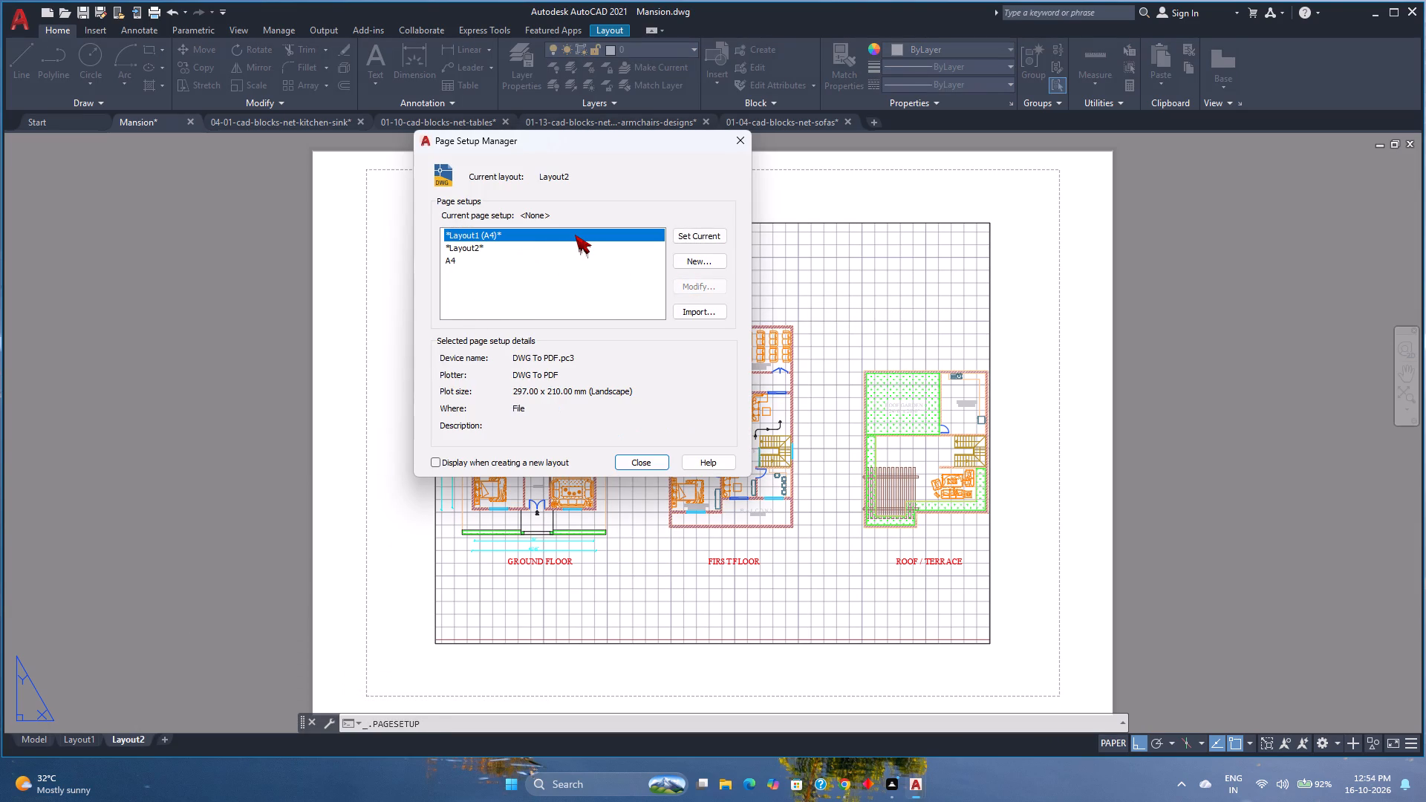
pyautogui.click(506, 266)
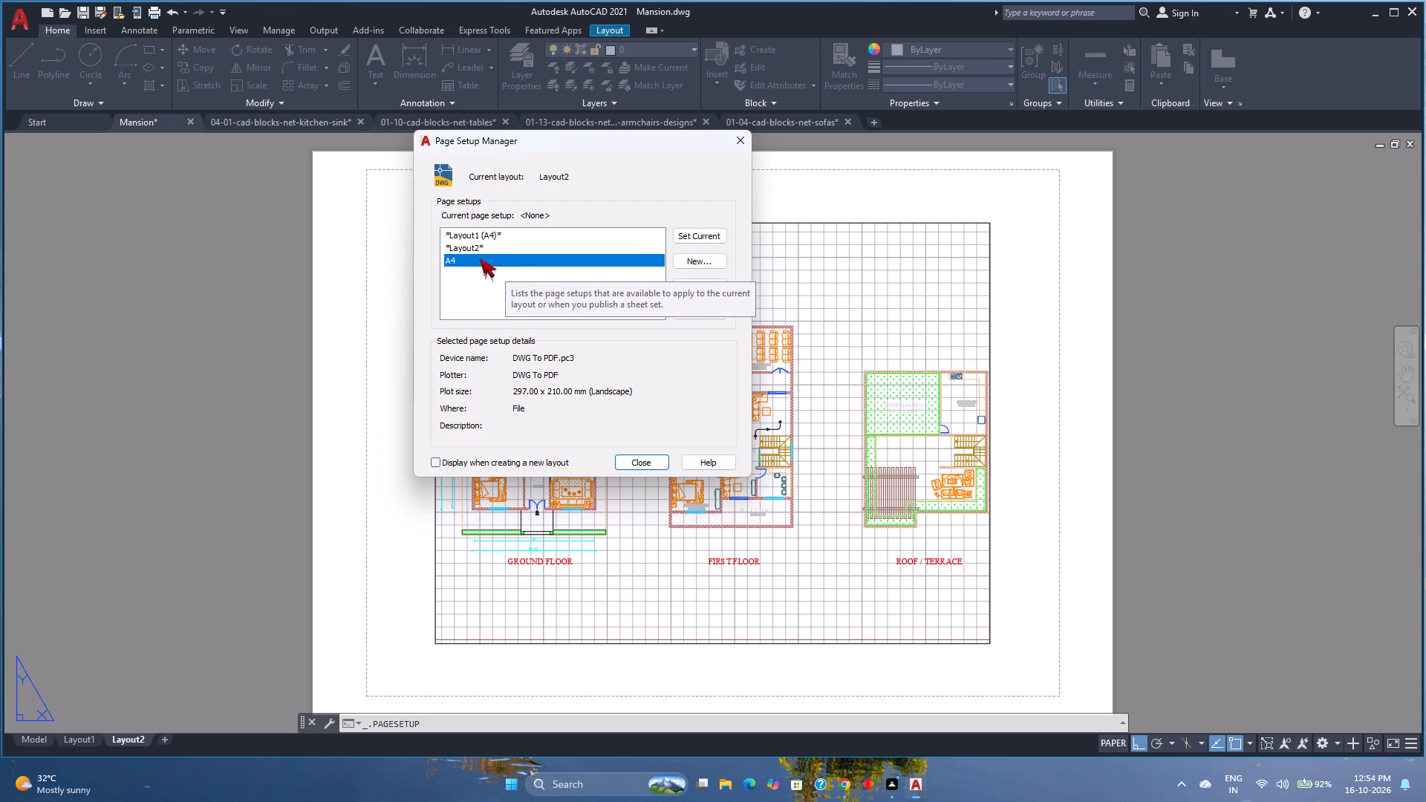
pyautogui.click(706, 261)
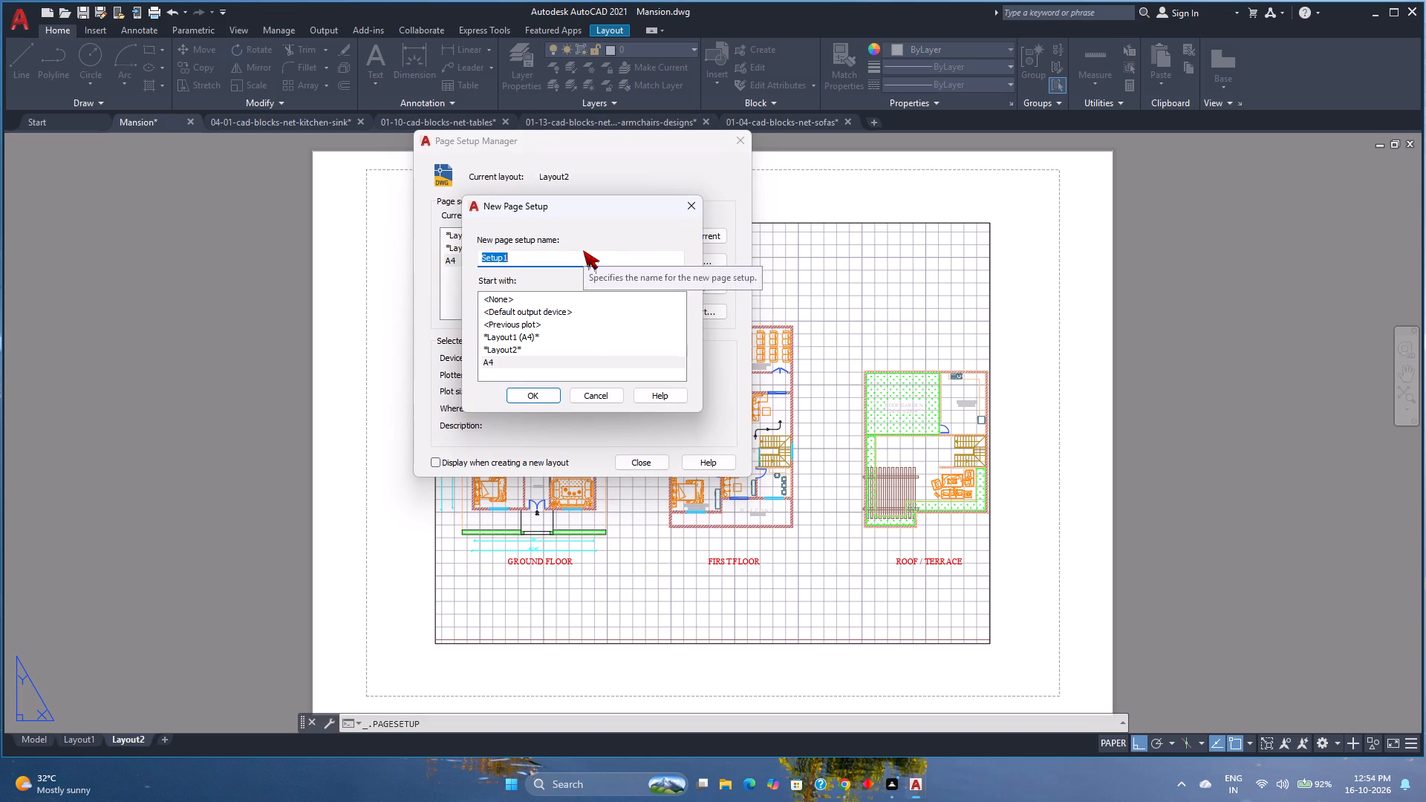
pyautogui.write('A4')
pyautogui.press('space')
pyautogui.write('PT')
pyautogui.press('Return')
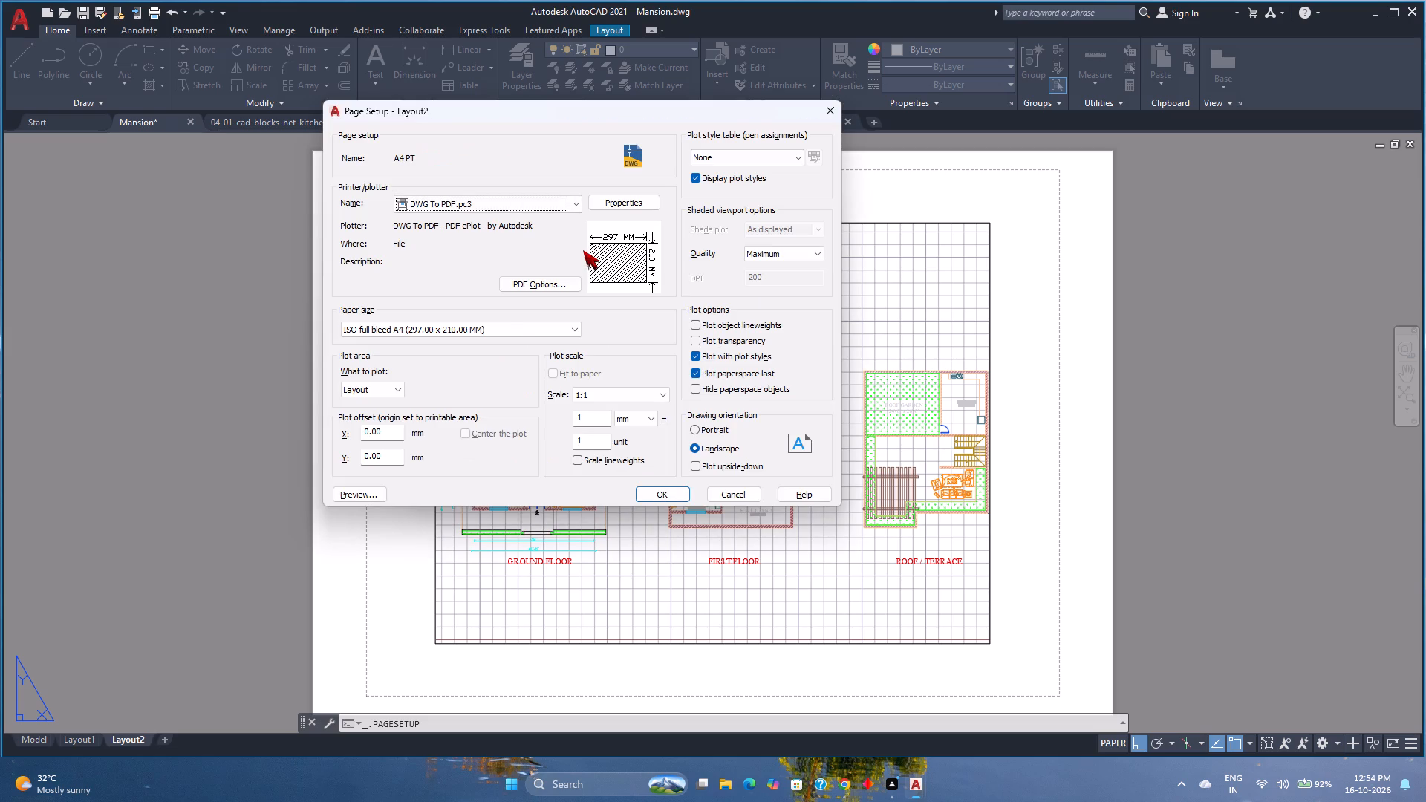
# Set the A4 PT page setup to ISO full bleed A4 (210.00 x 297.00 MM) paper in portrait orientation.
pyautogui.click(498, 326)
pyautogui.click(430, 350)
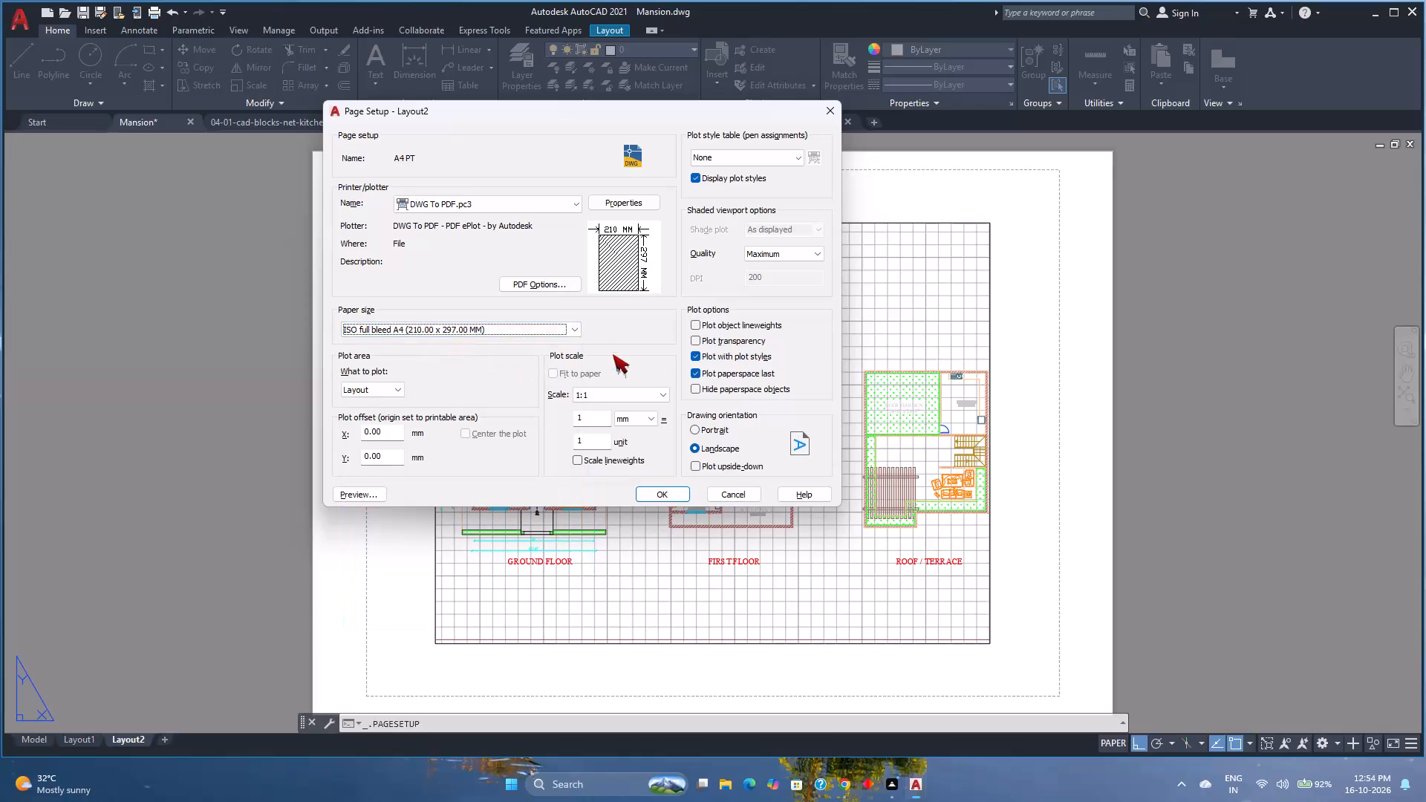
pyautogui.click(720, 428)
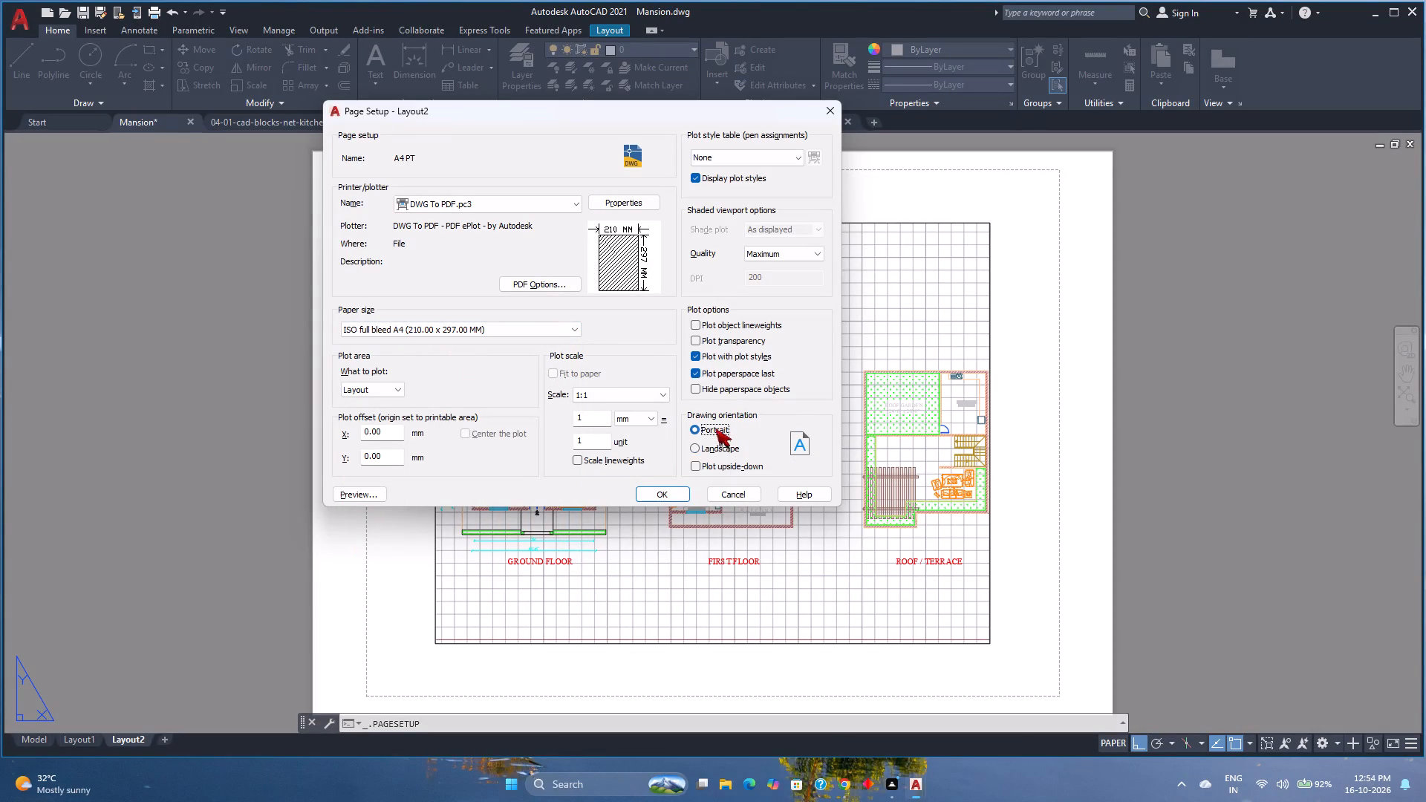
pyautogui.click(651, 493)
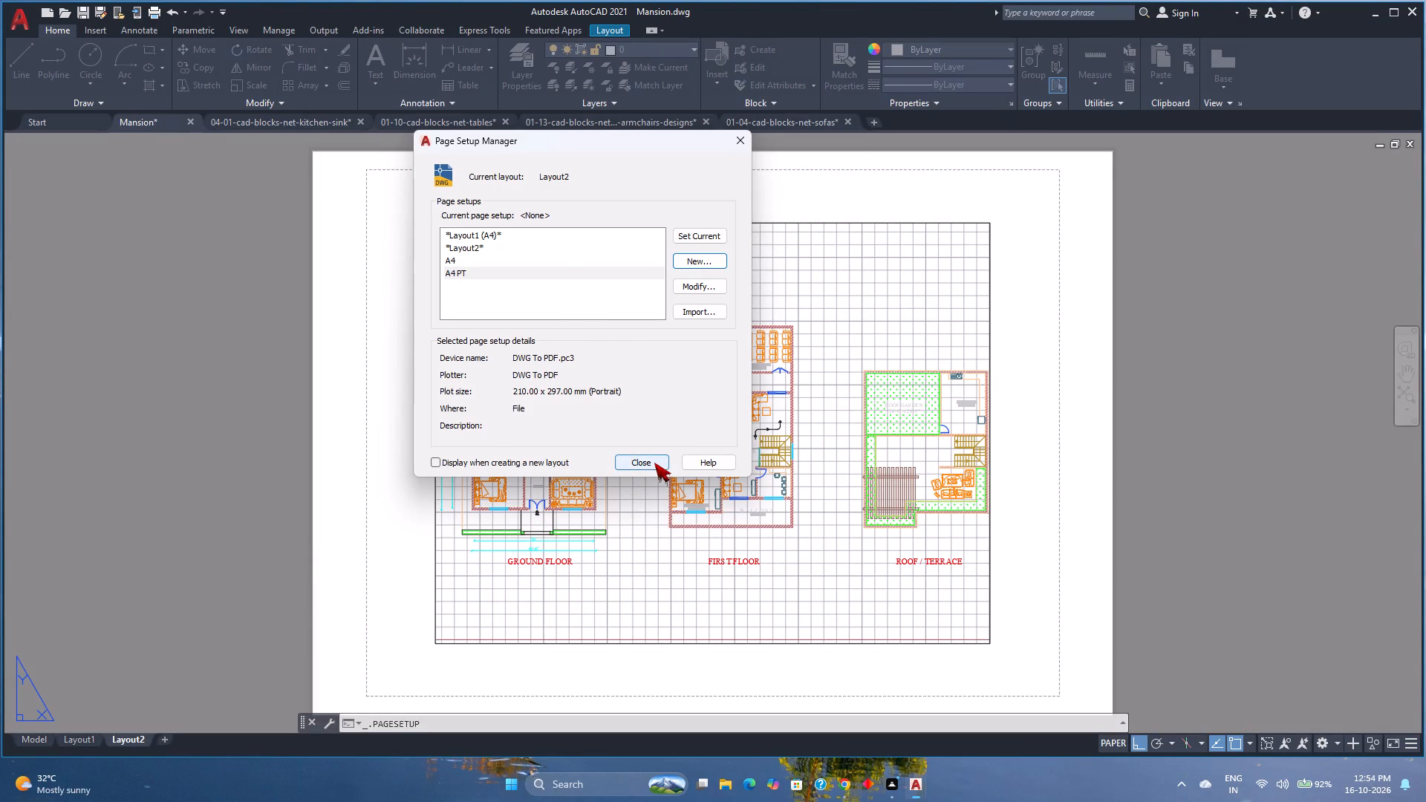
pyautogui.click(654, 463)
# Make A4 PT the current page setup for Layout2.
pyautogui.click(121, 740)
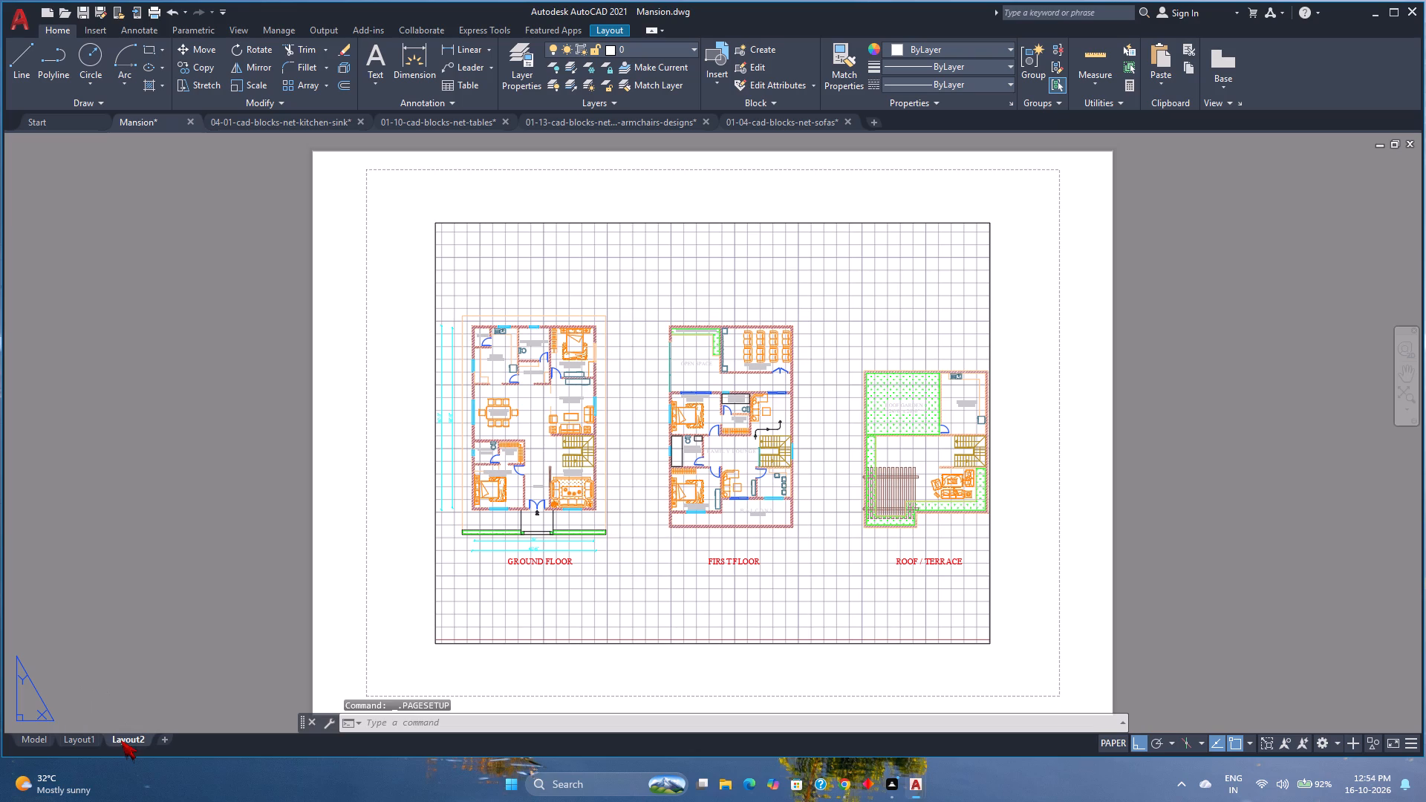
pyautogui.rightClick(121, 740)
pyautogui.click(192, 625)
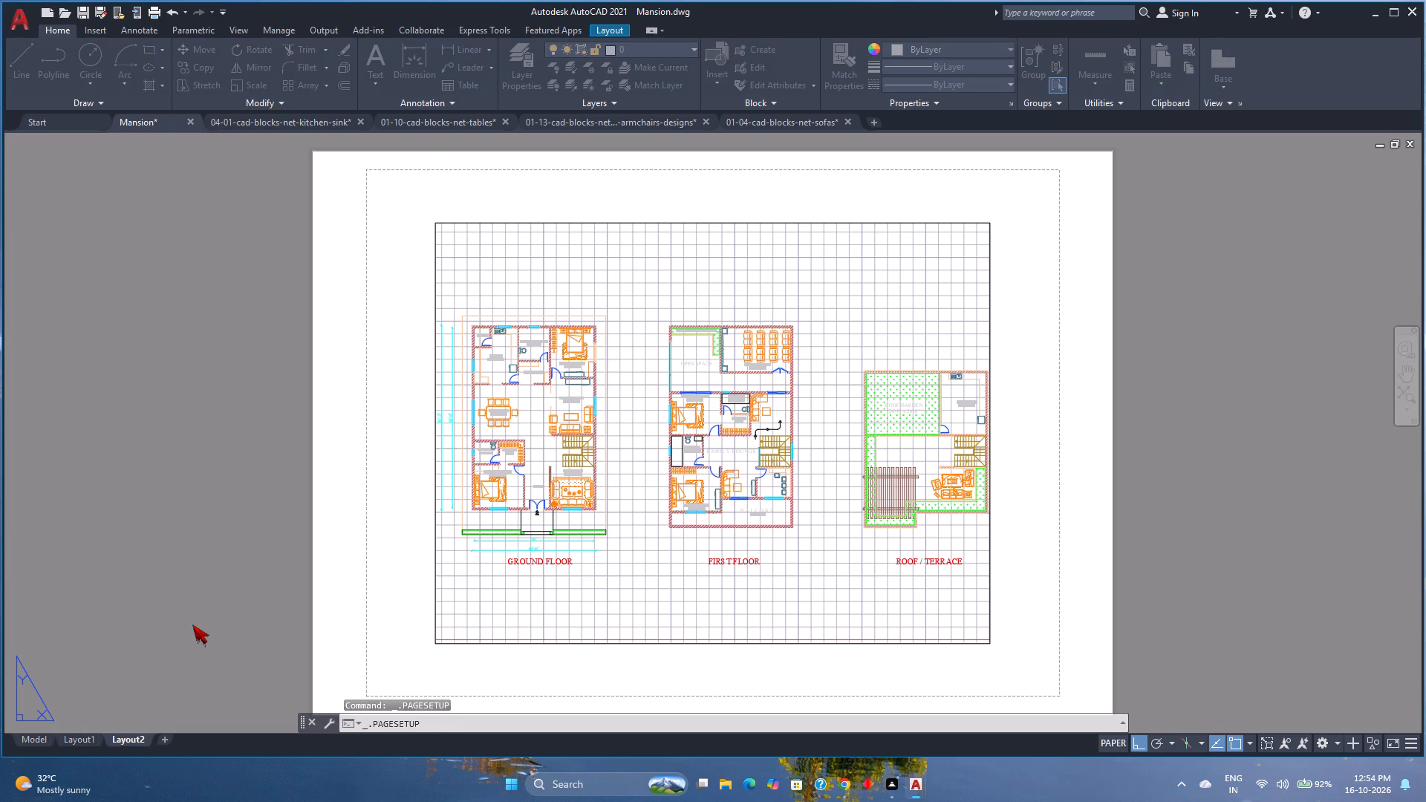
pyautogui.click(485, 272)
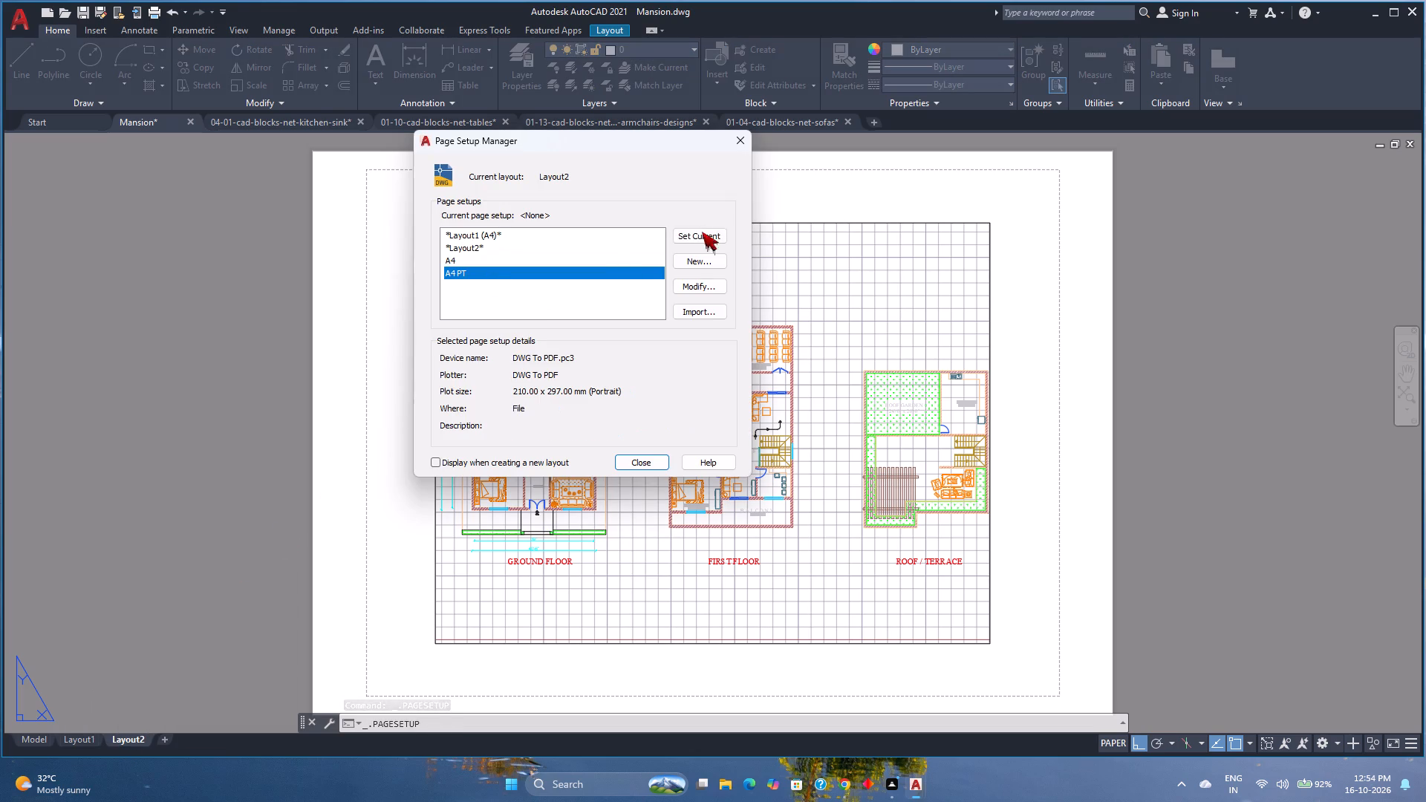
pyautogui.click(712, 234)
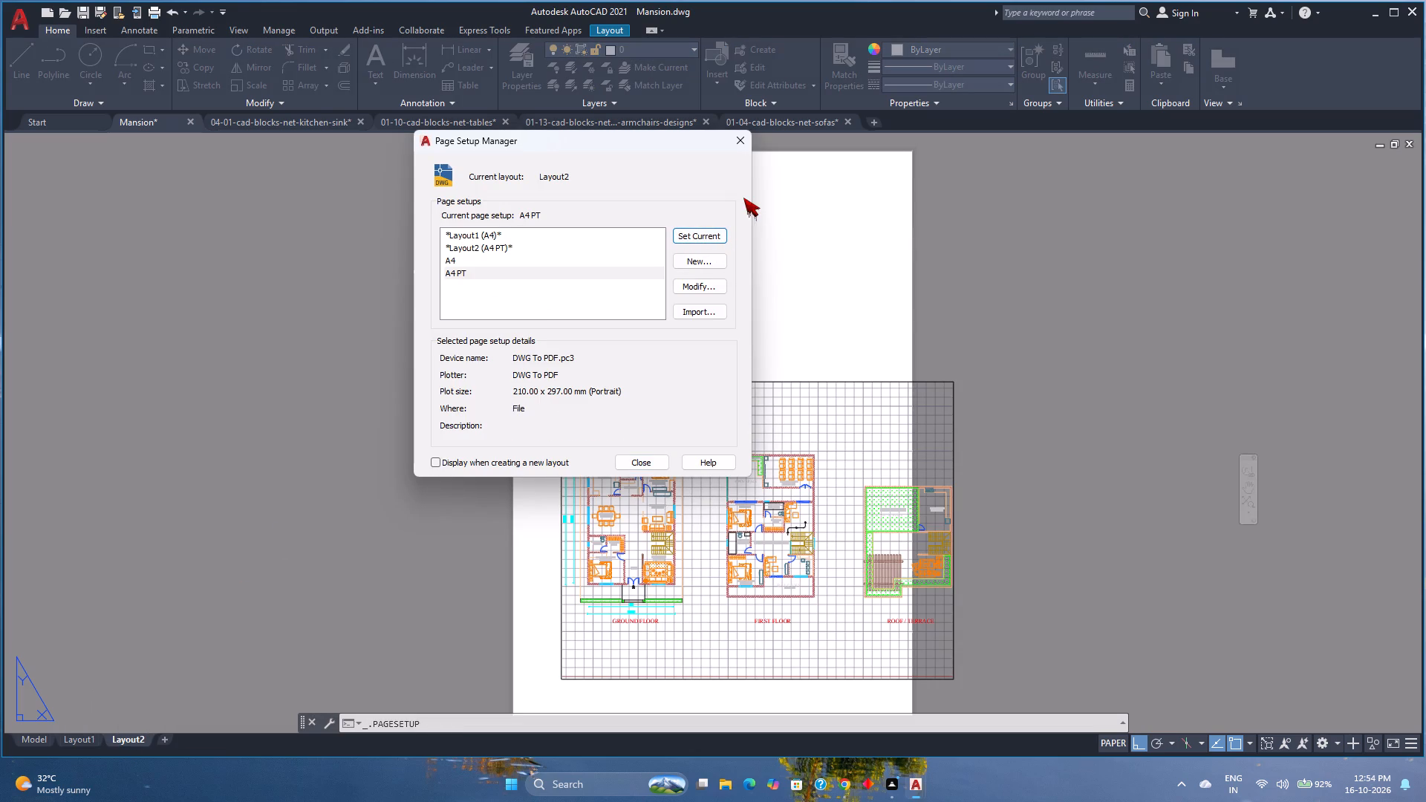
pyautogui.click(637, 462)
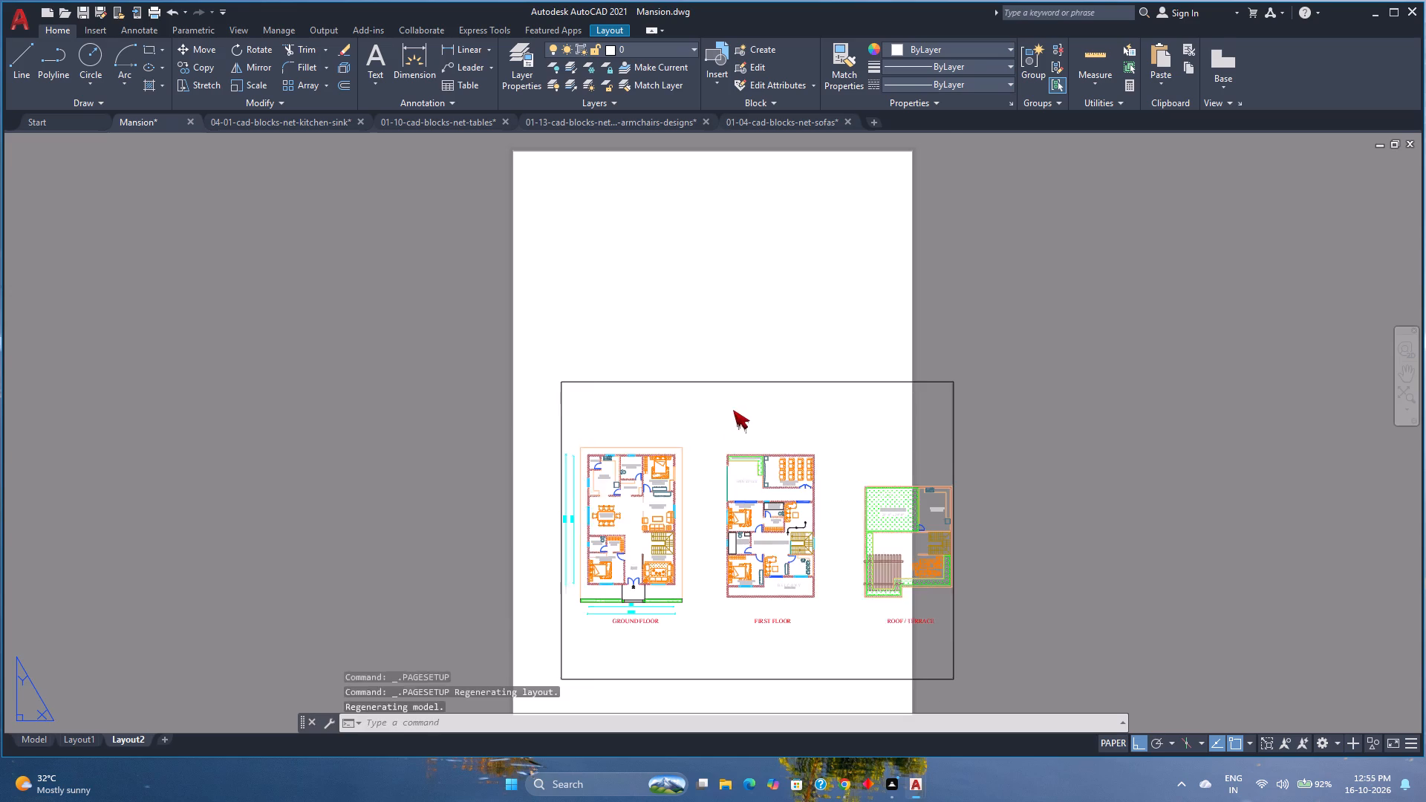
# Erase the existing viewport from the Layout2 sheet.
pyautogui.click(742, 382)
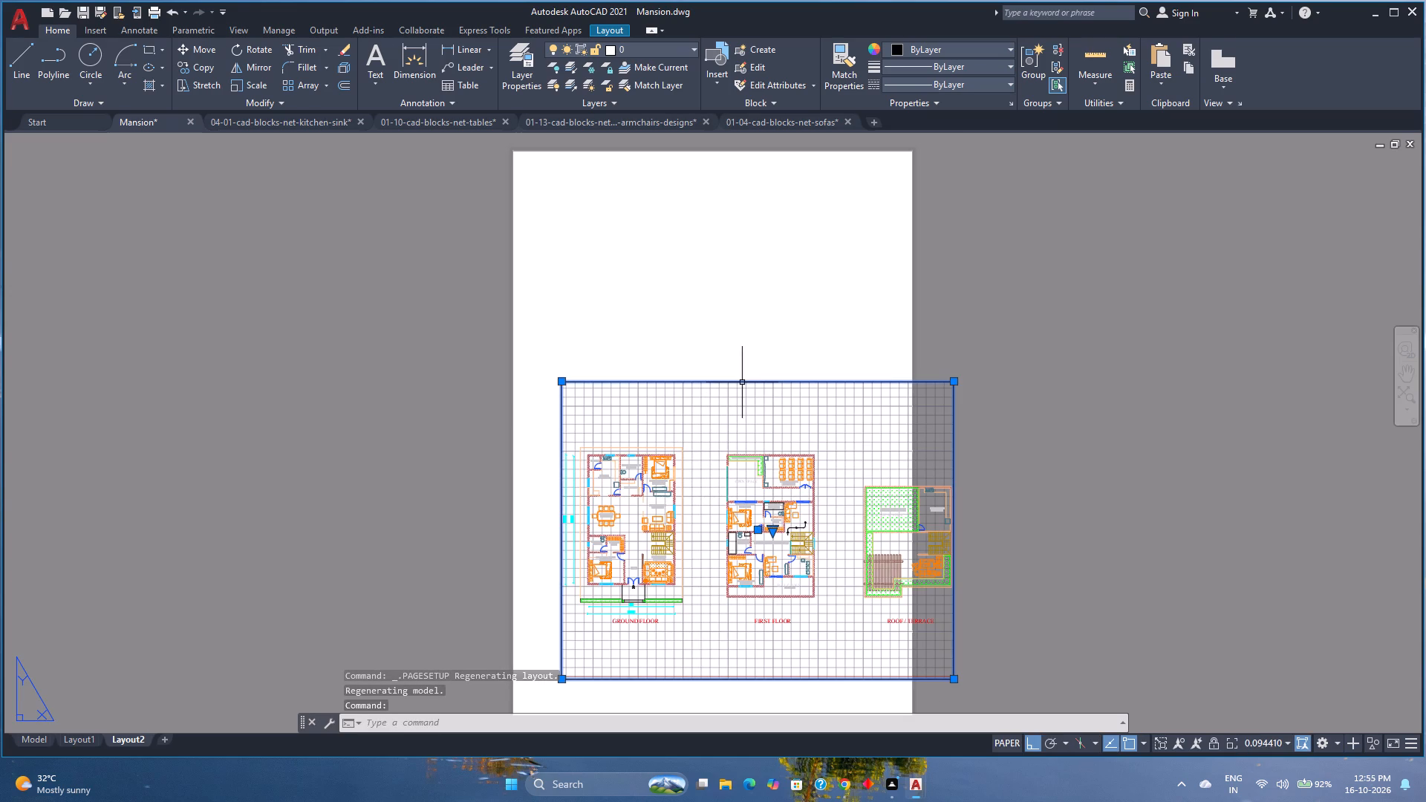
pyautogui.press('Delete')
# Start the command for a new viewport on the Layout2 sheet.
pyautogui.press('v')
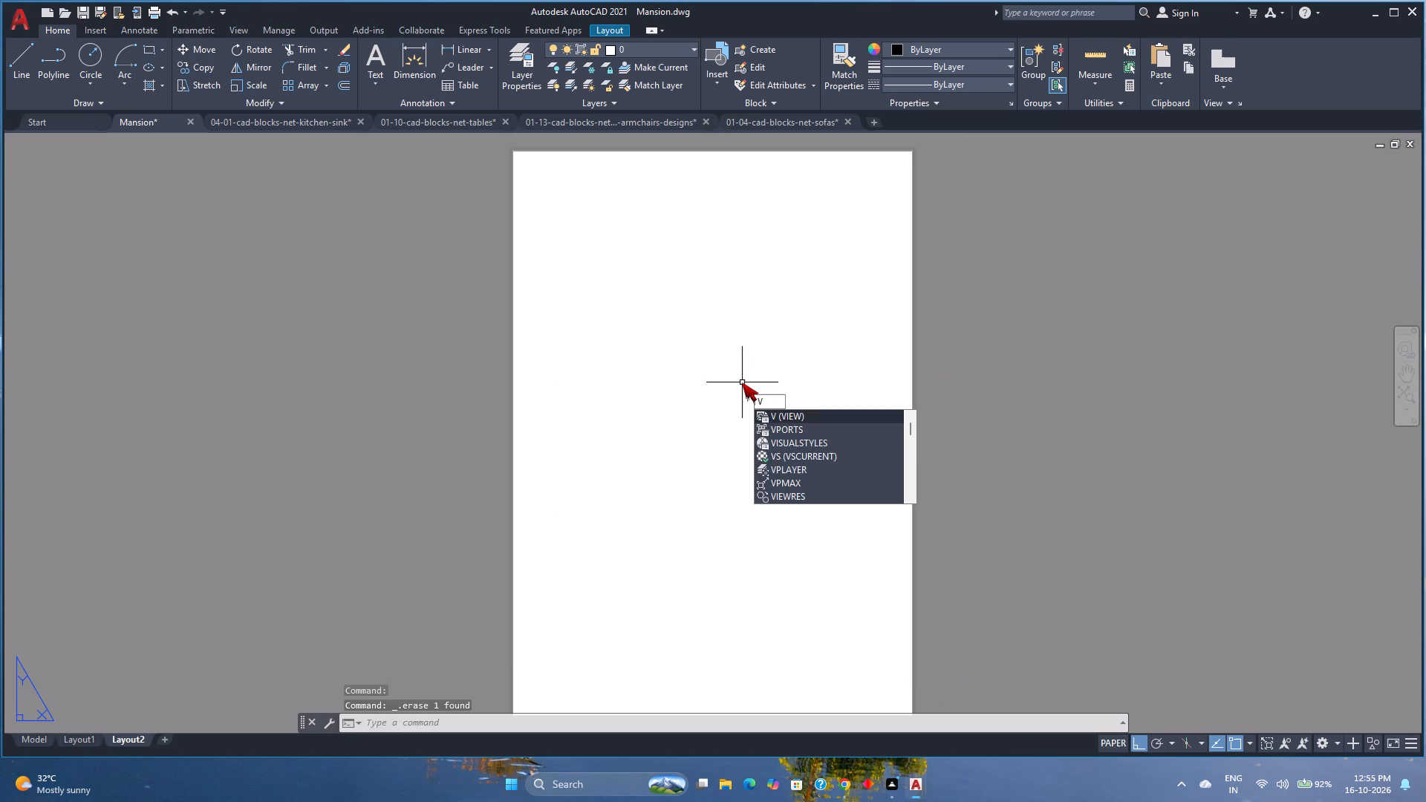
pyautogui.press('Delete')
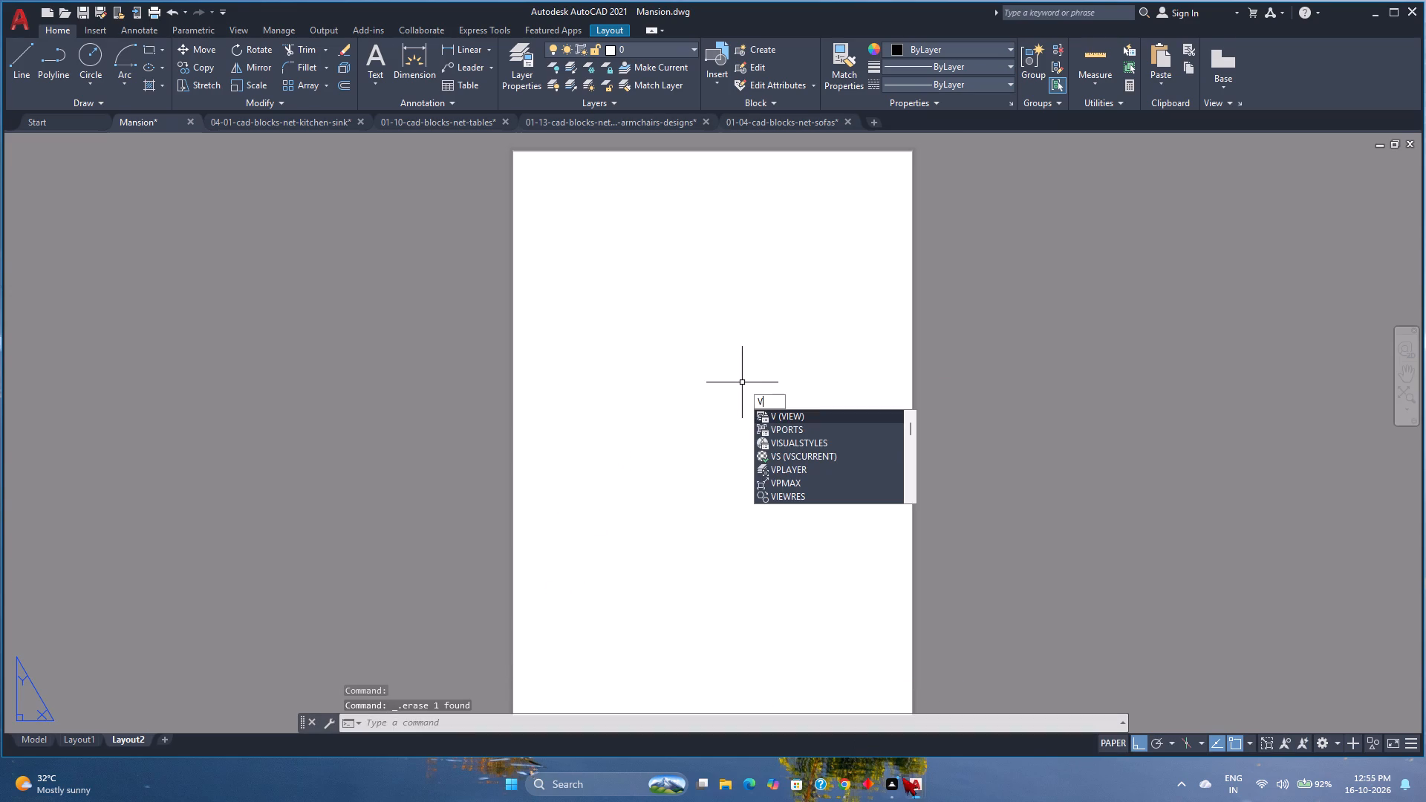
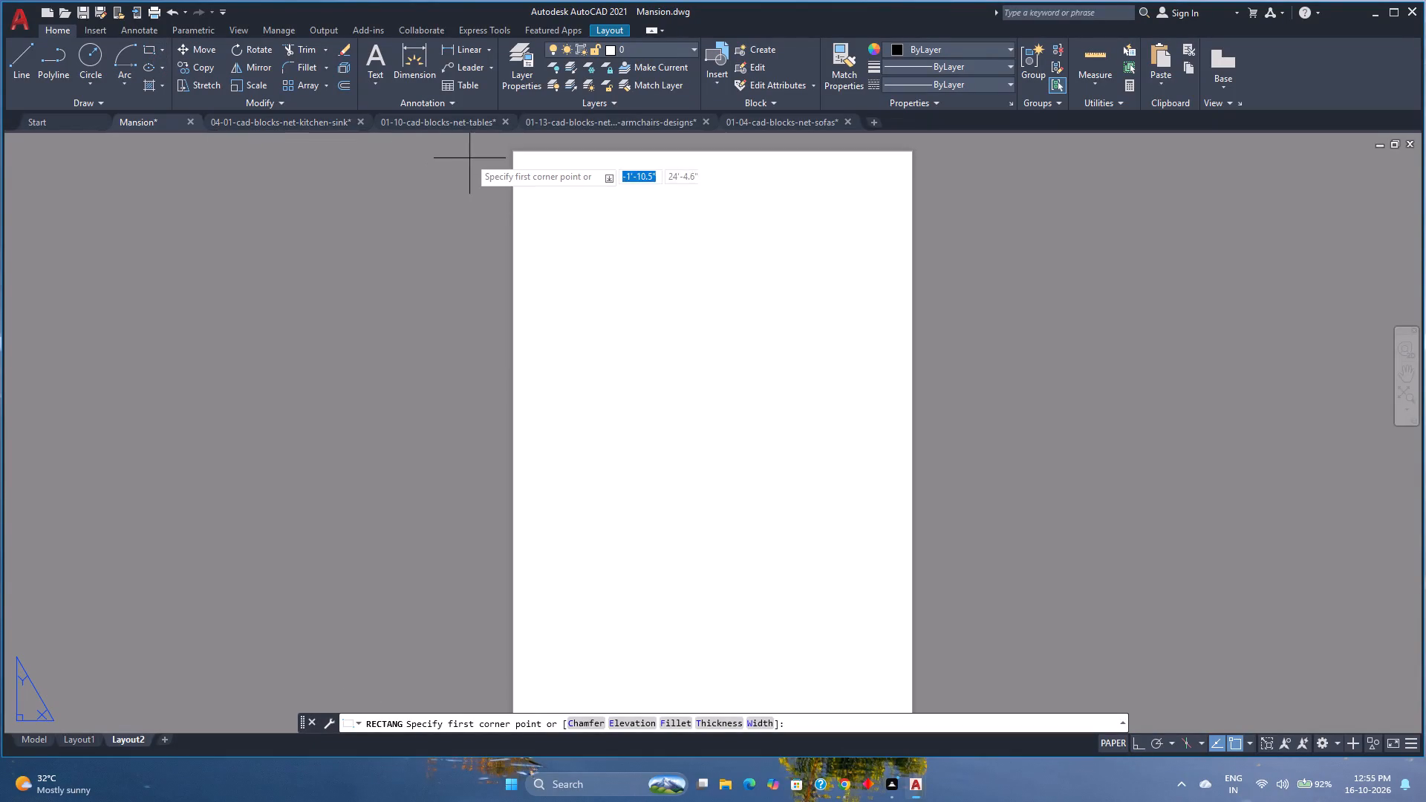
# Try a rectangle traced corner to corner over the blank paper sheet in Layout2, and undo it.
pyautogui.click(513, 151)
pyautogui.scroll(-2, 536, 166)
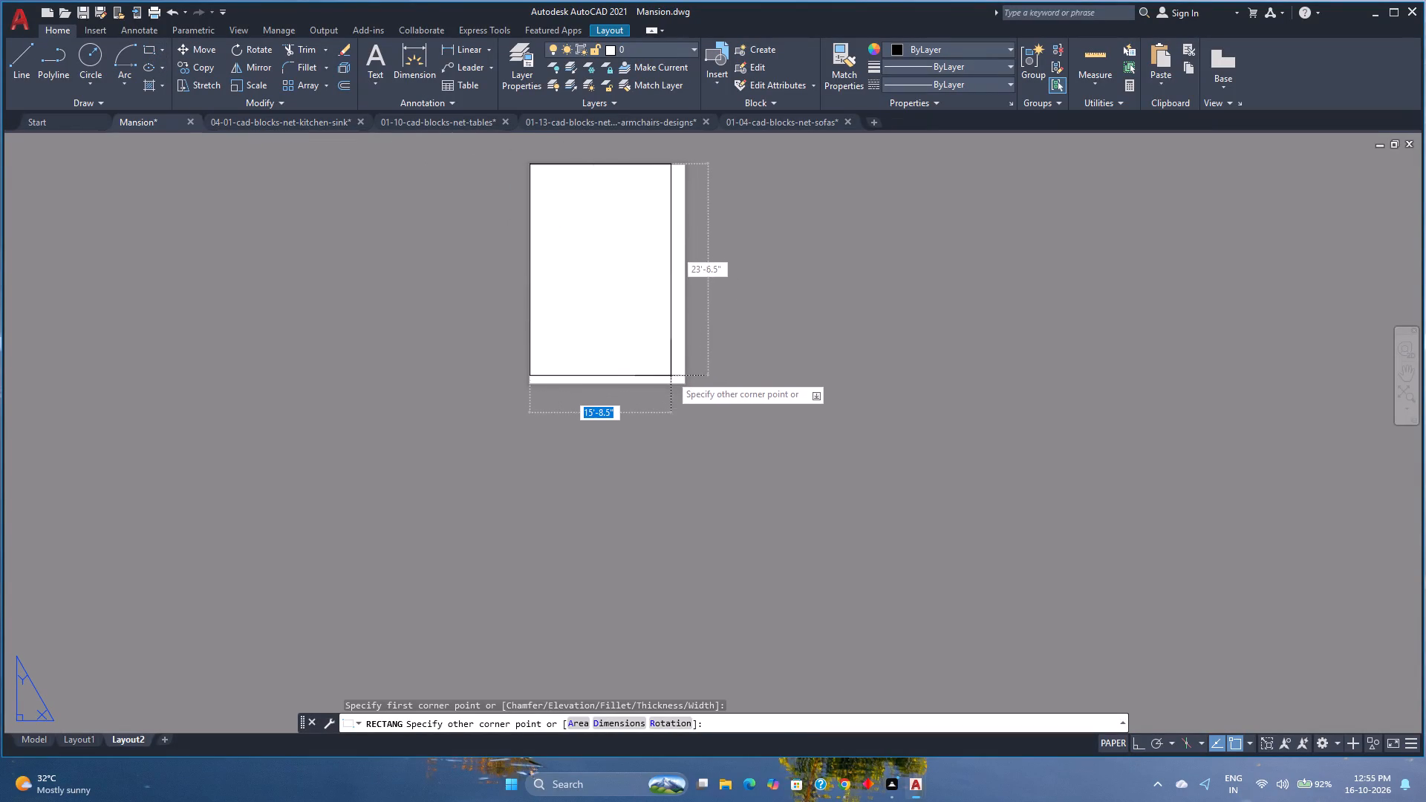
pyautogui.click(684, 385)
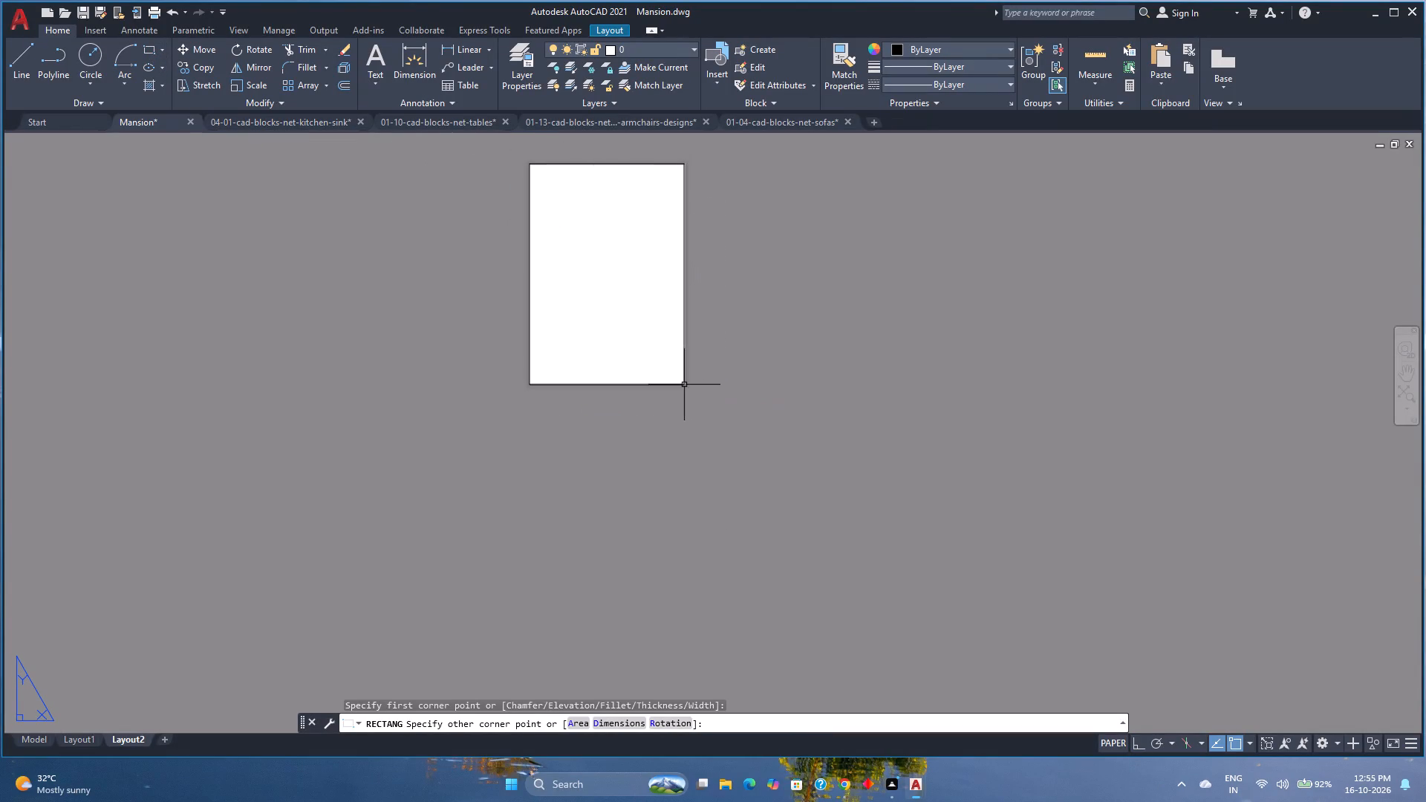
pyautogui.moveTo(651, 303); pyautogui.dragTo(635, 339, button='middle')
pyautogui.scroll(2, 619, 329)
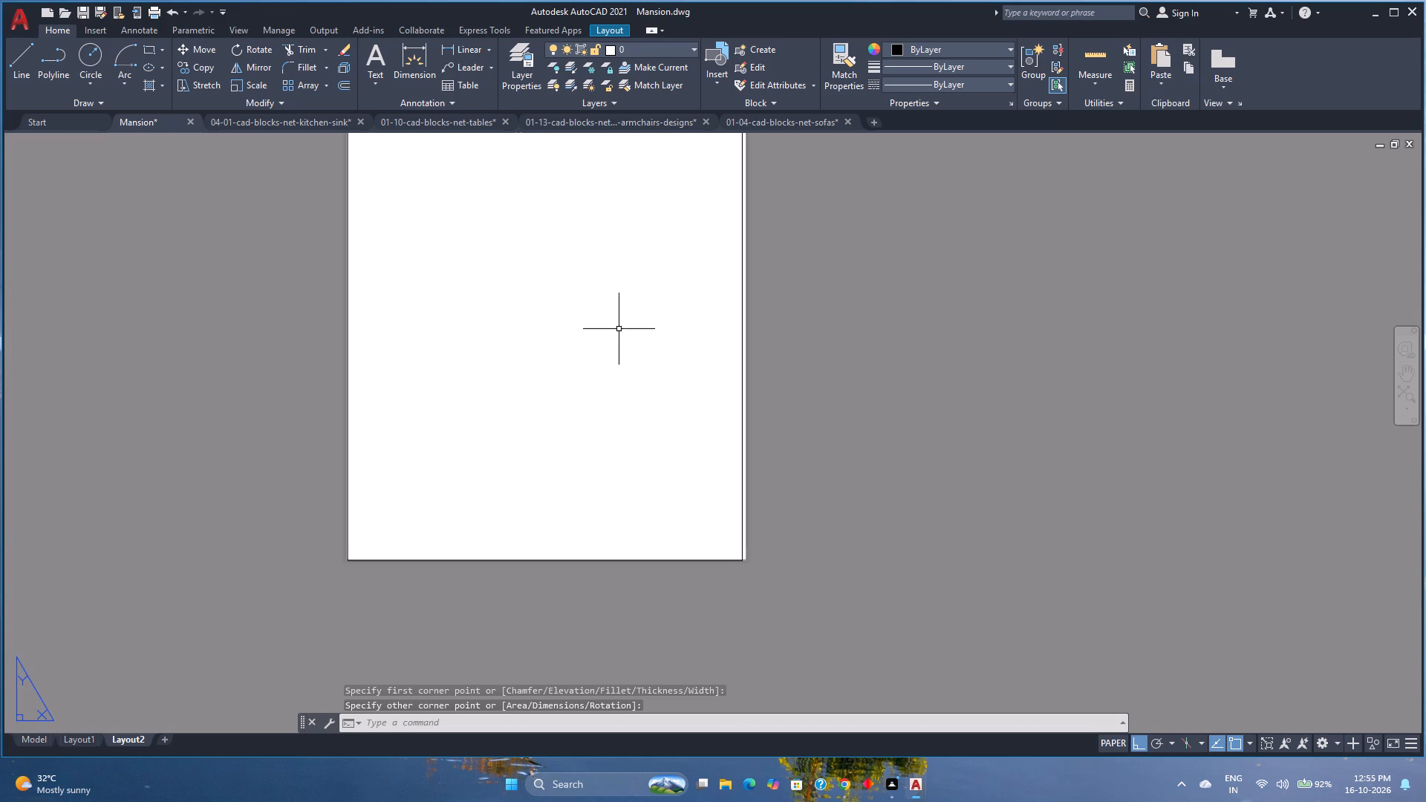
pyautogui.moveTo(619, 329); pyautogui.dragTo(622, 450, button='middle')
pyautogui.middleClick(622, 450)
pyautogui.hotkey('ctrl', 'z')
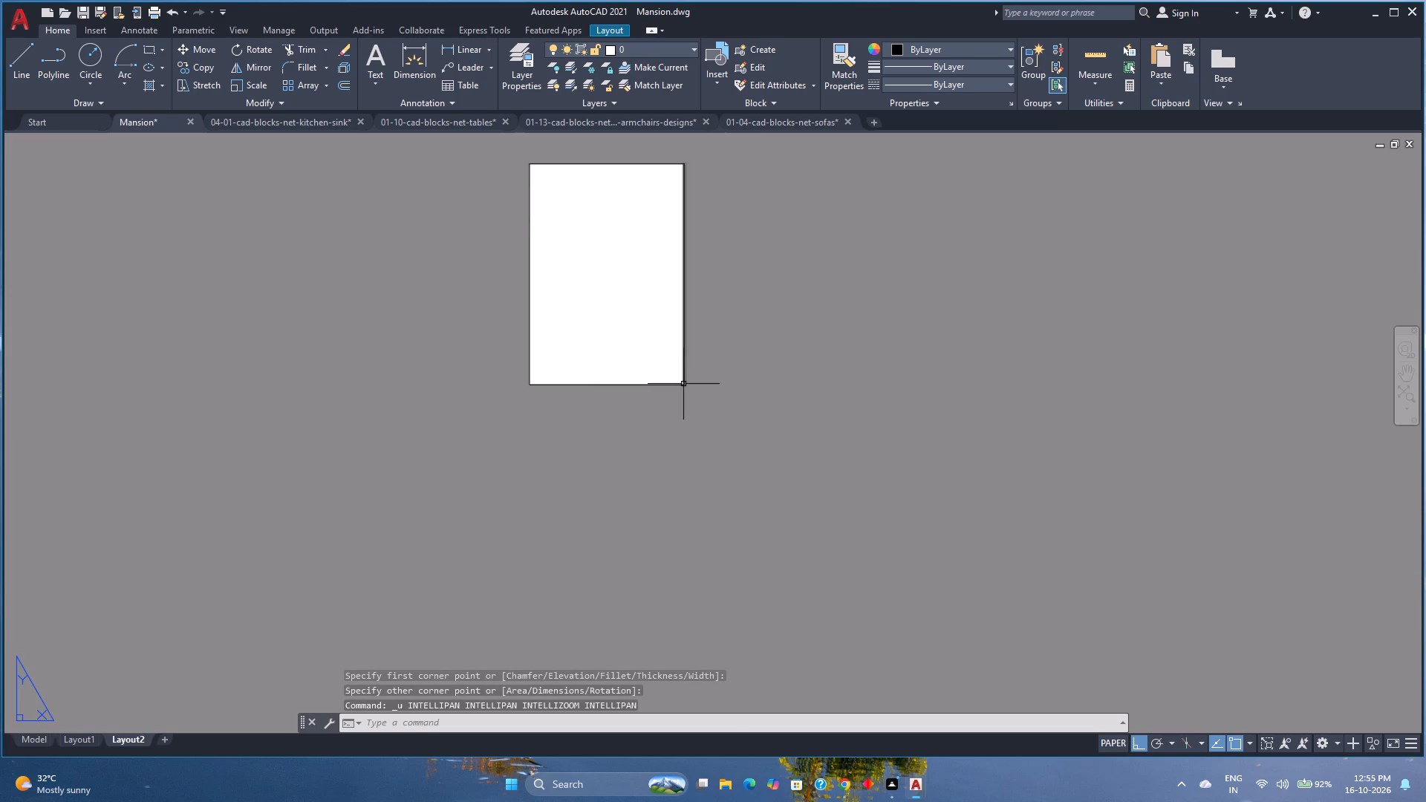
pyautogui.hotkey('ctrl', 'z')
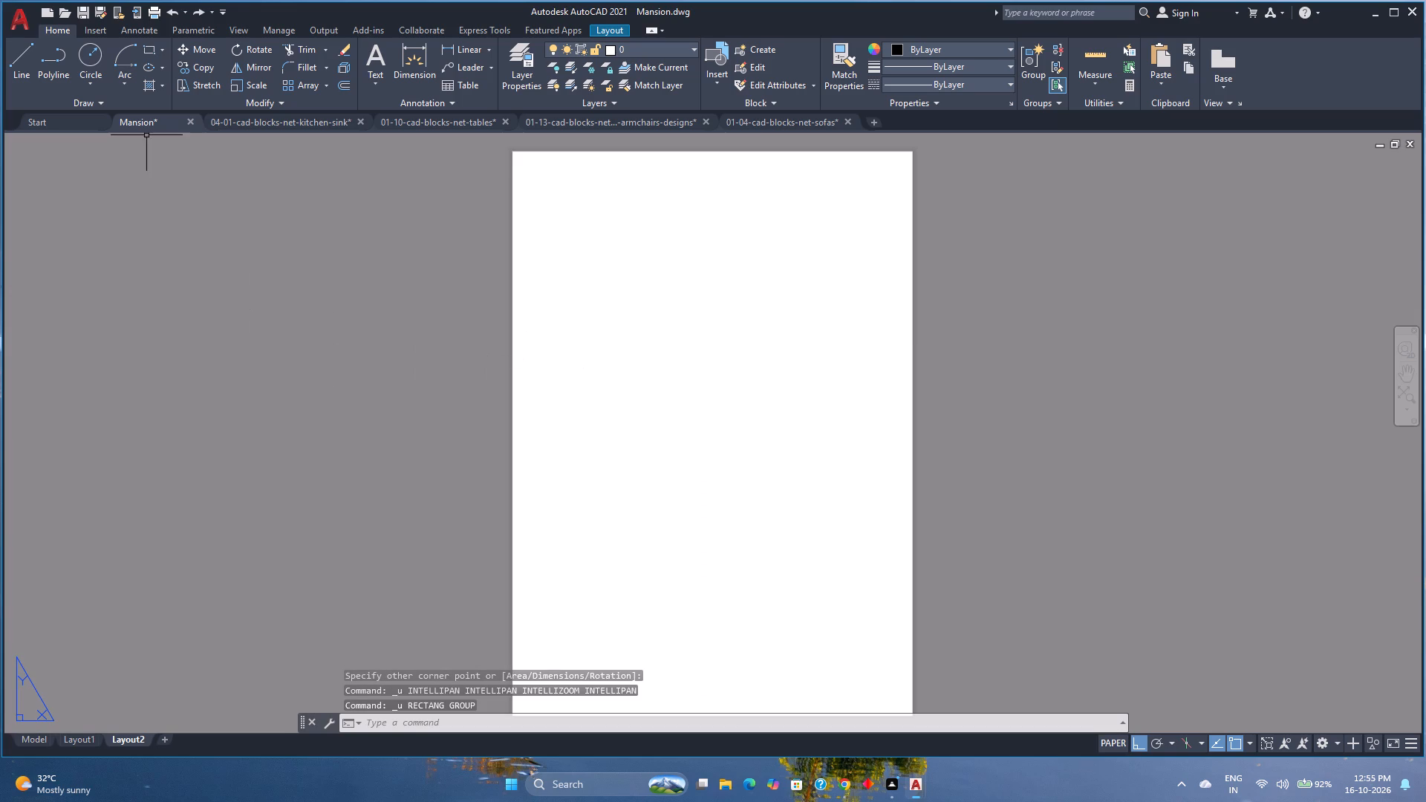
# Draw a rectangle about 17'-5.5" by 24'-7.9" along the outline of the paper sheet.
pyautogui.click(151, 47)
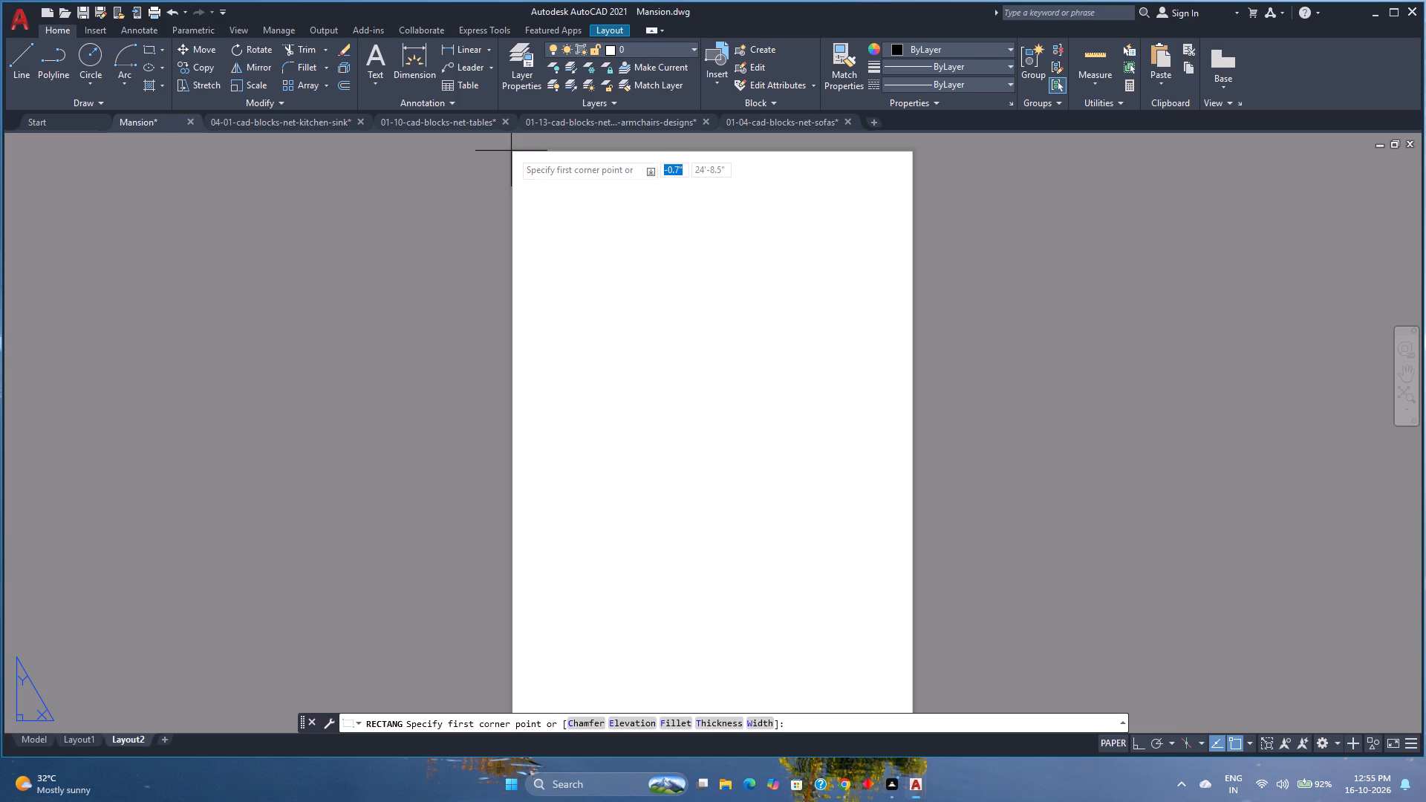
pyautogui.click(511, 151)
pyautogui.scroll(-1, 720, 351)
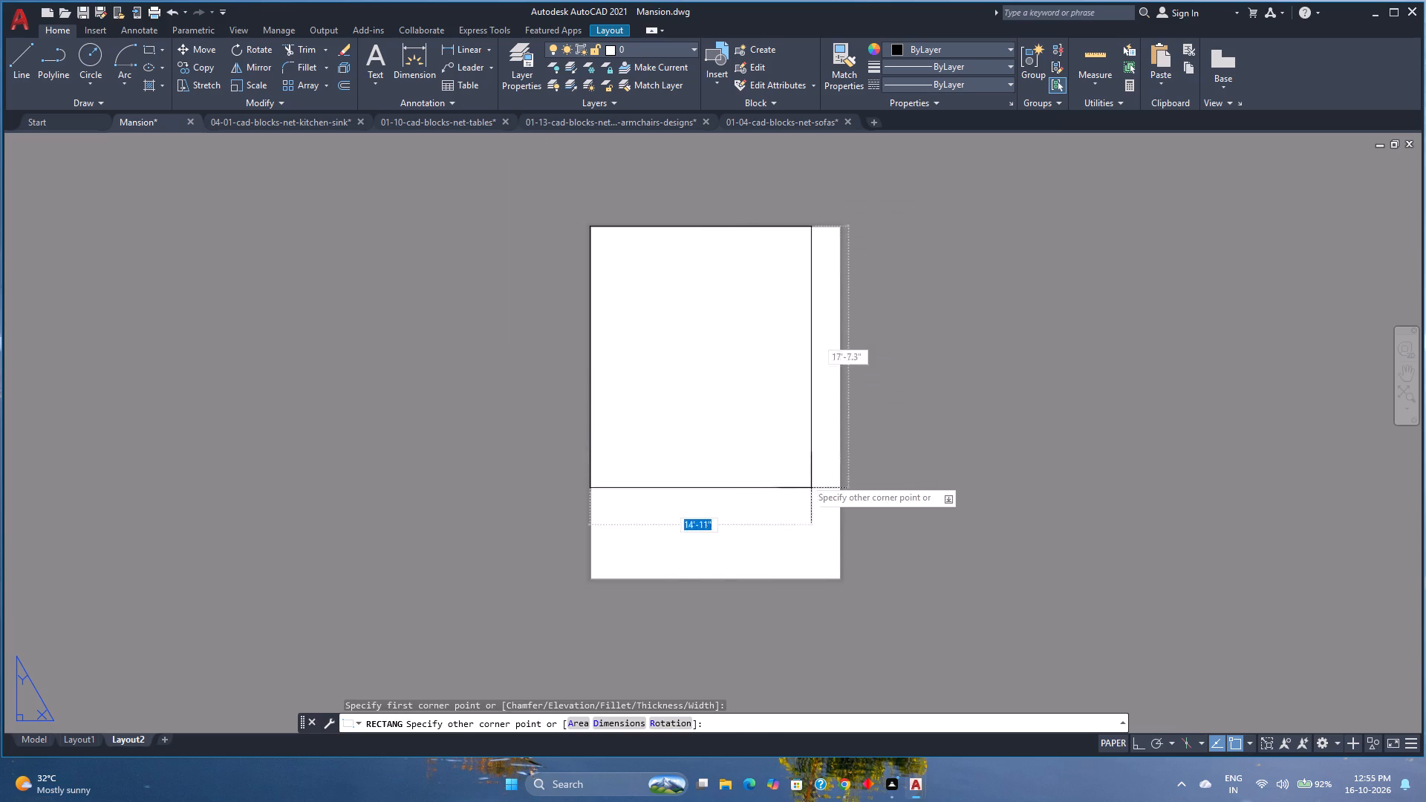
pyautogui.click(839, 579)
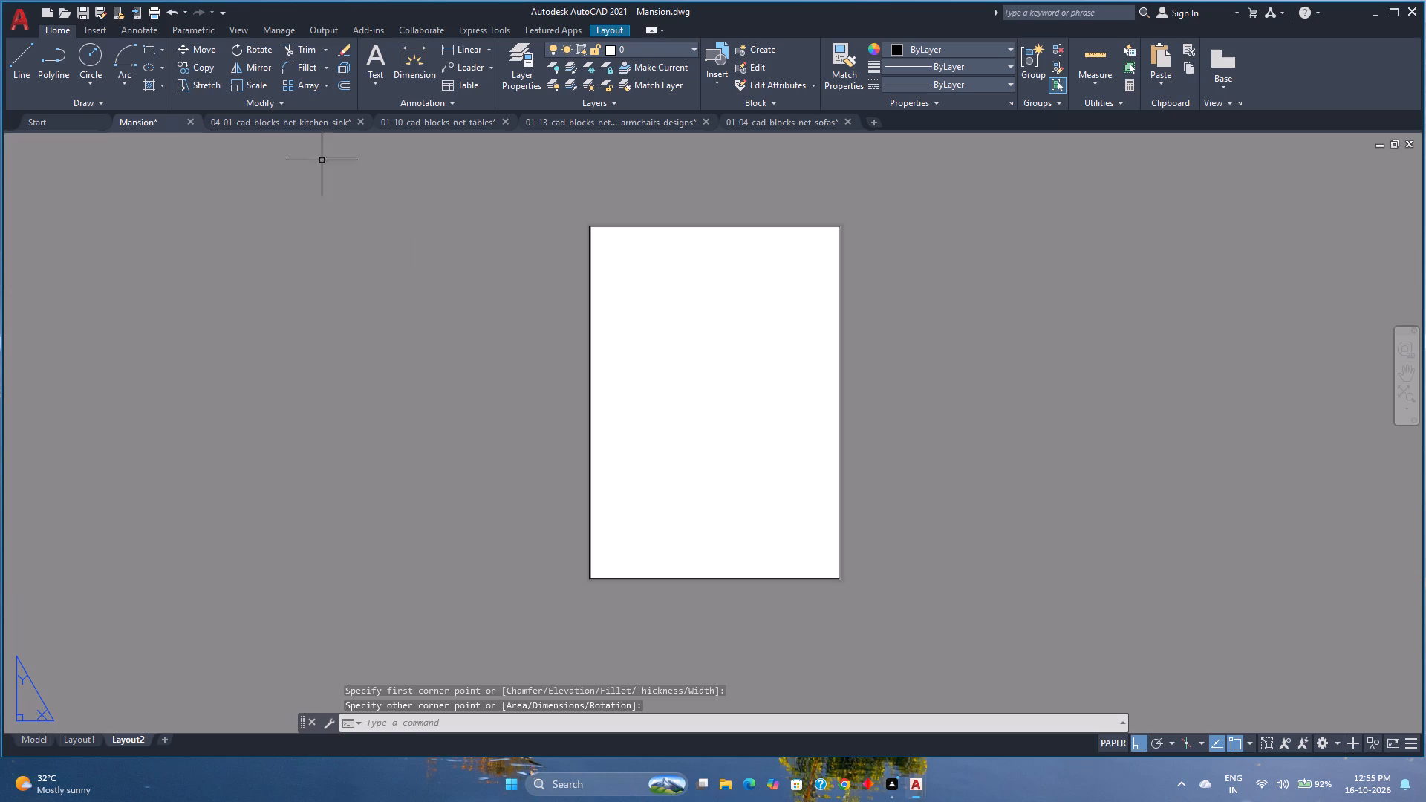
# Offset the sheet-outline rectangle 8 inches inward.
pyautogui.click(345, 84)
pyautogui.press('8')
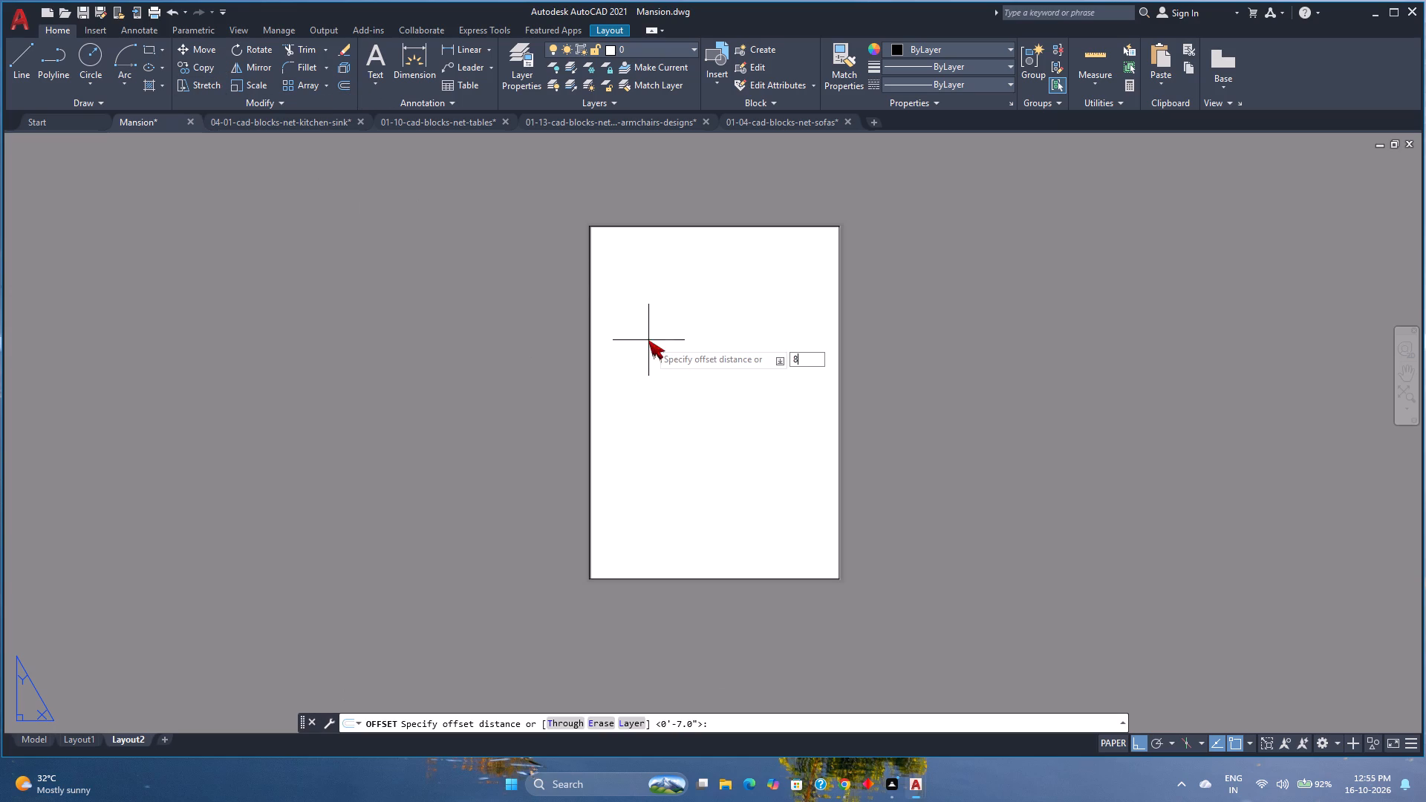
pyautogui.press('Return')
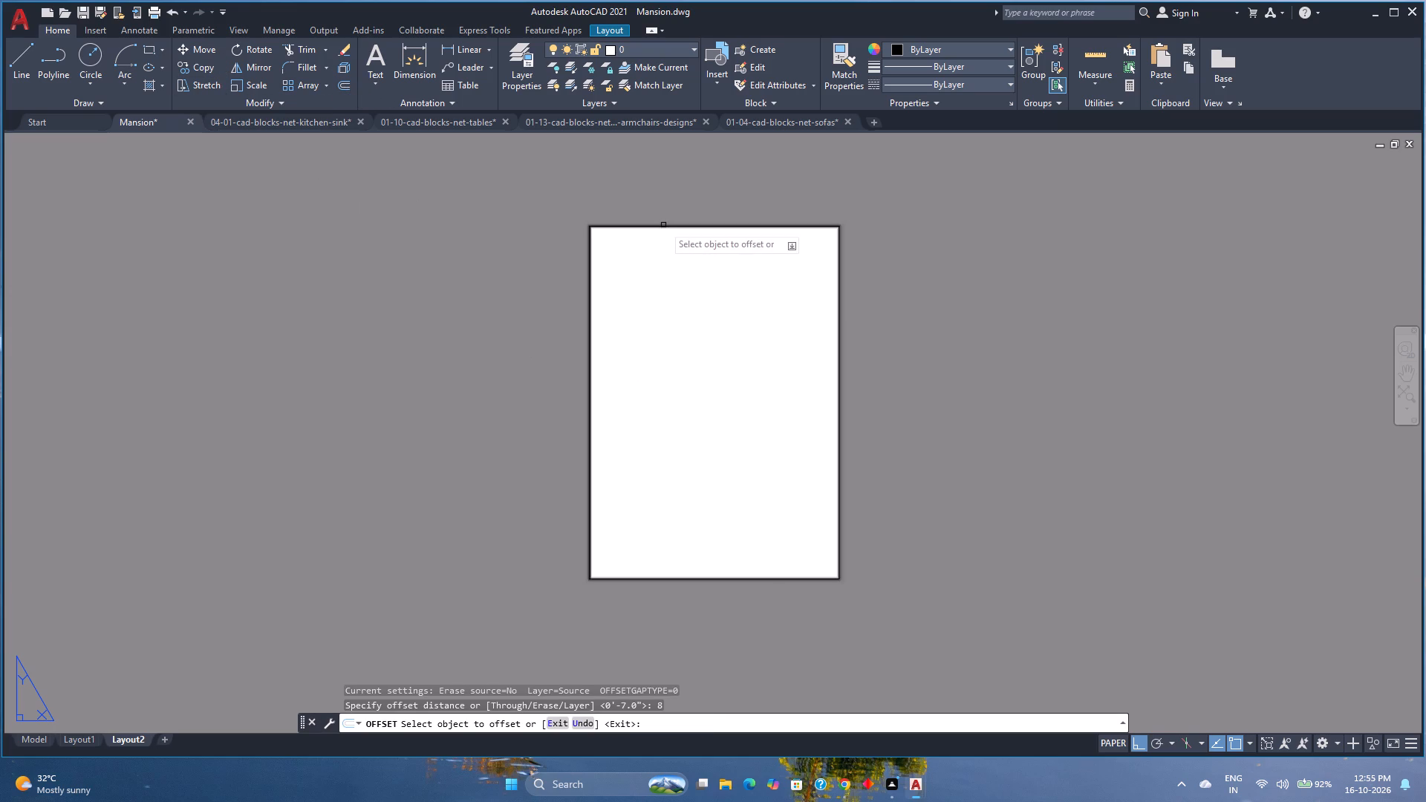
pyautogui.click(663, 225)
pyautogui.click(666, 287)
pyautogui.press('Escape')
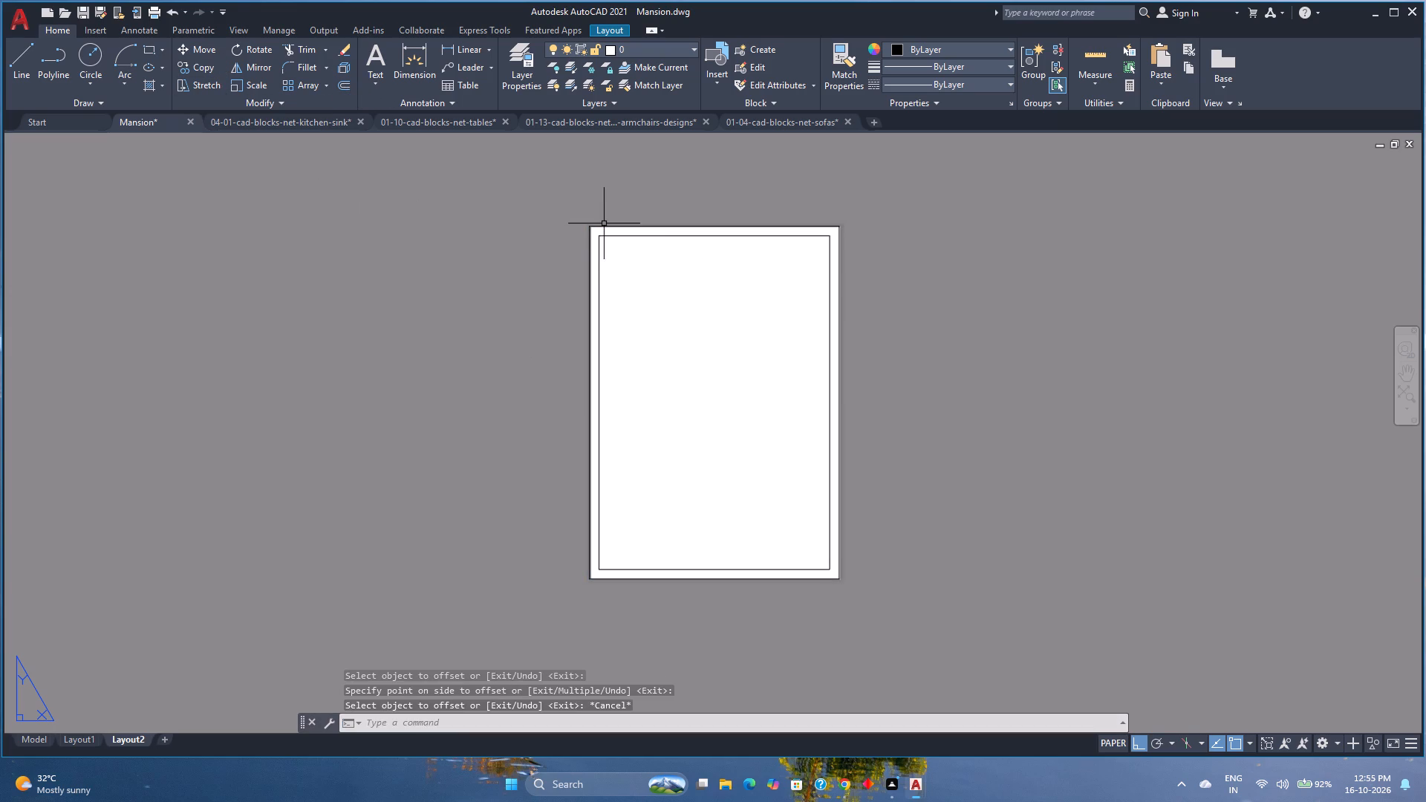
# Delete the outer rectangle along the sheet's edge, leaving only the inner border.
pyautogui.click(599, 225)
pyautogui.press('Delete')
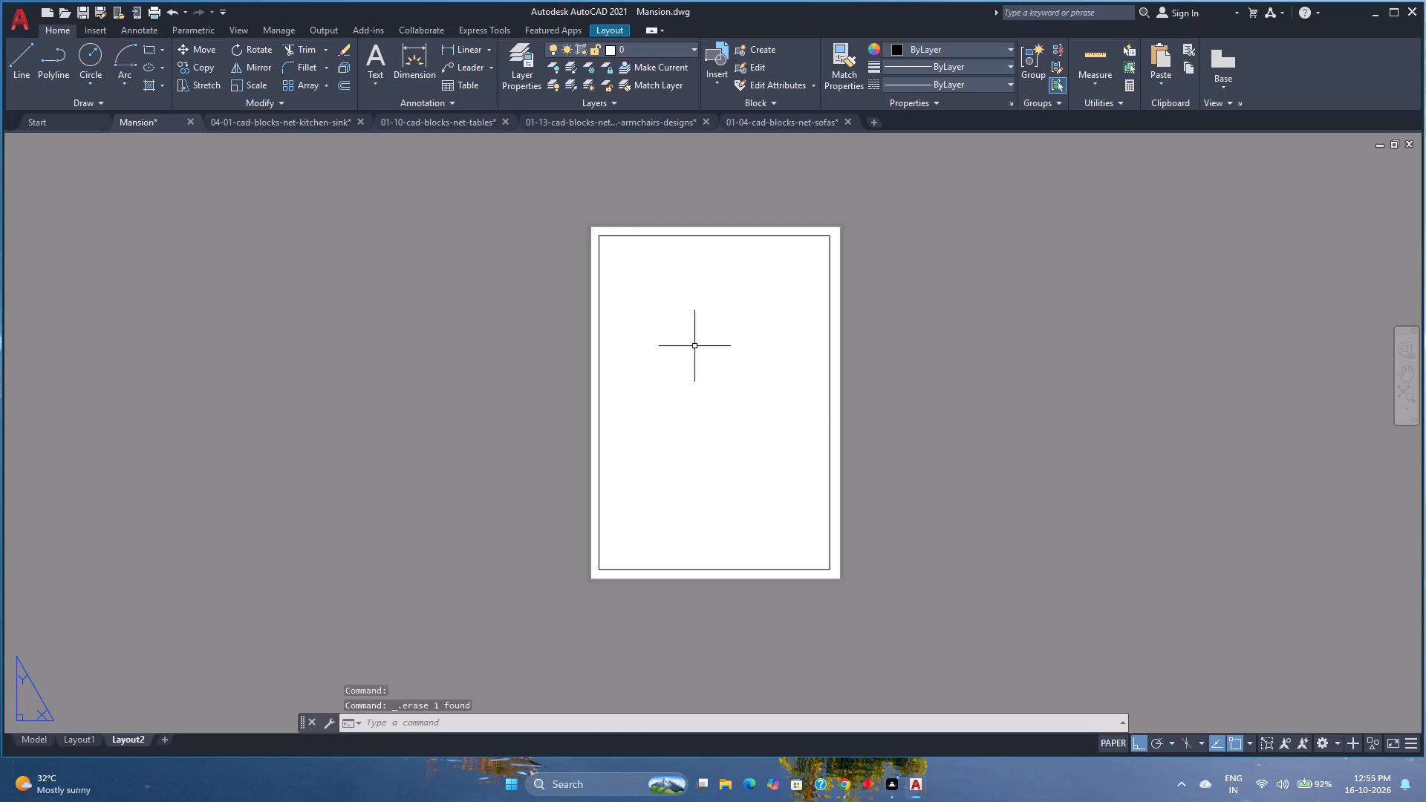
# Measure the width and height of the inner border rectangle with Quick measure.
pyautogui.moveTo(720, 367); pyautogui.dragTo(579, 374, button='middle')
pyautogui.middleClick(579, 374)
pyautogui.scroll(1, 558, 365)
pyautogui.moveTo(558, 365); pyautogui.dragTo(516, 371, button='middle')
pyautogui.middleClick(516, 371)
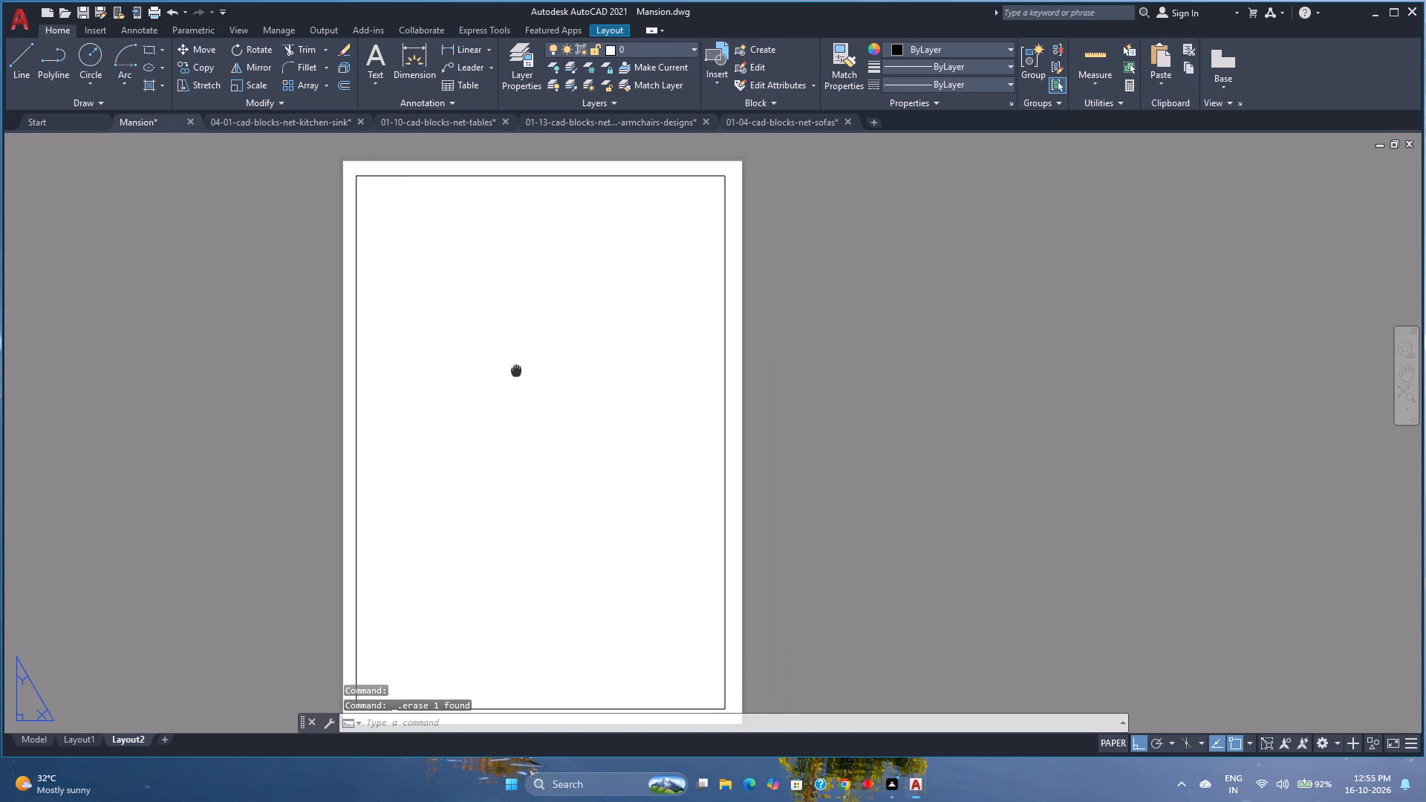
pyautogui.click(725, 397)
pyautogui.scroll(3, 723, 443)
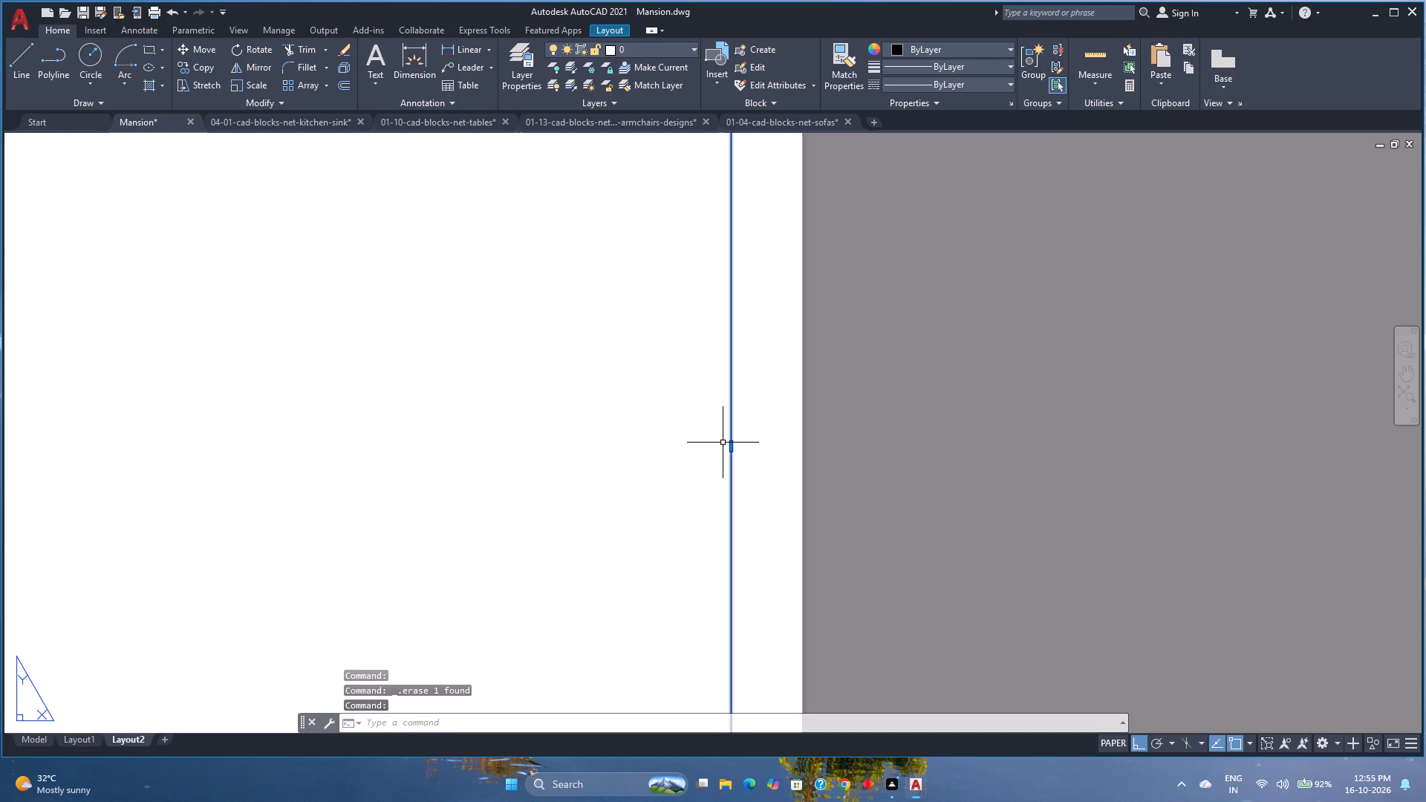
pyautogui.scroll(-3, 723, 443)
pyautogui.moveTo(524, 435); pyautogui.dragTo(593, 428, button='middle')
pyautogui.middleClick(593, 428)
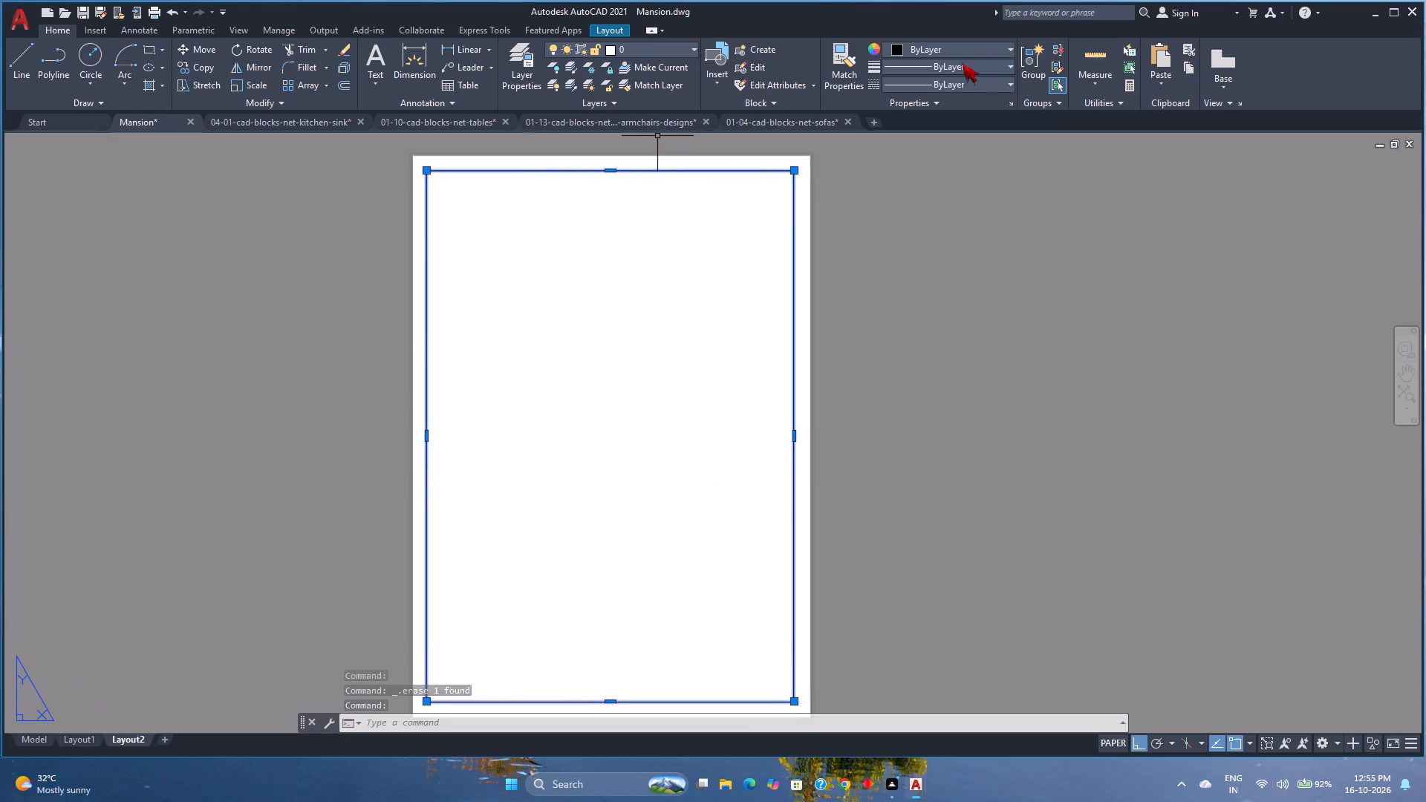
pyautogui.click(1105, 42)
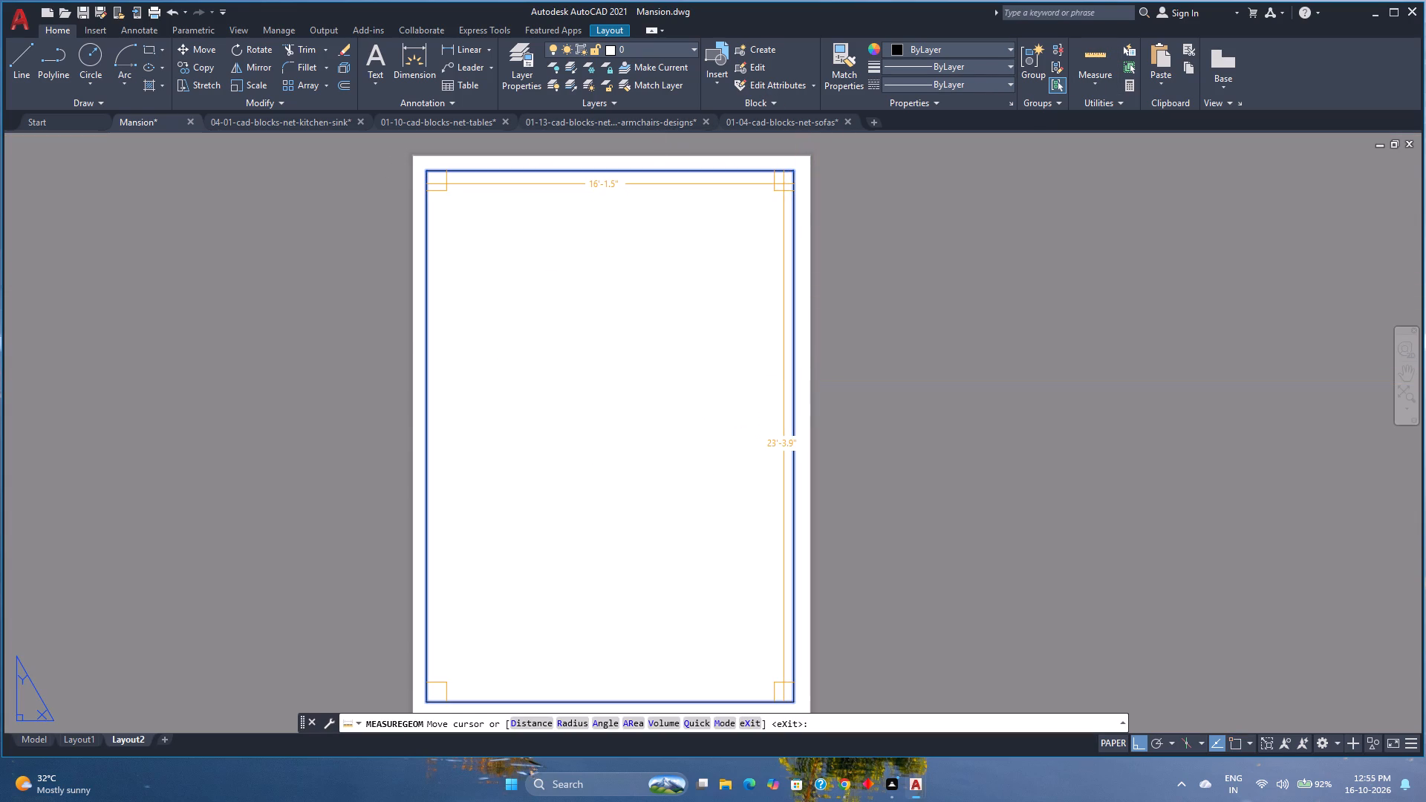
pyautogui.press('Escape')
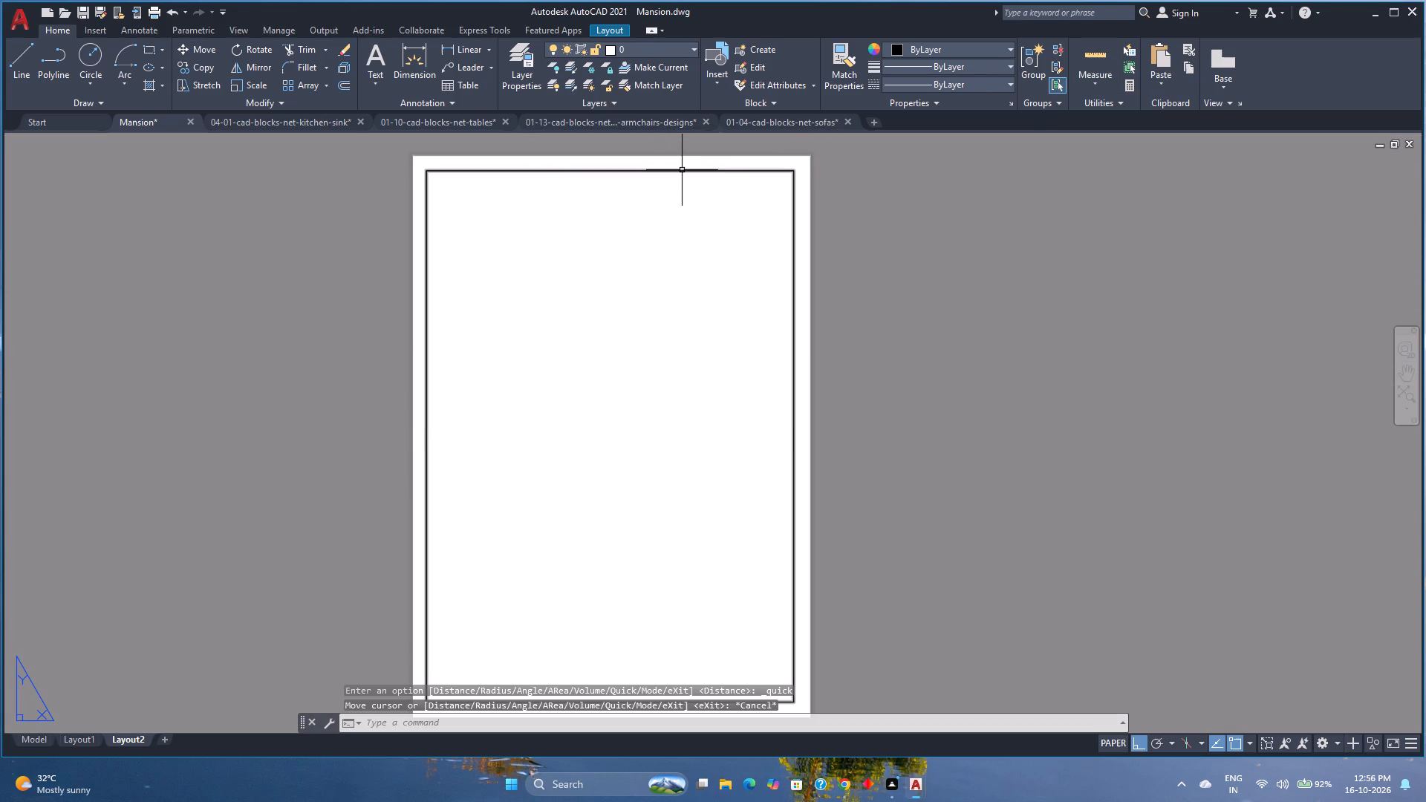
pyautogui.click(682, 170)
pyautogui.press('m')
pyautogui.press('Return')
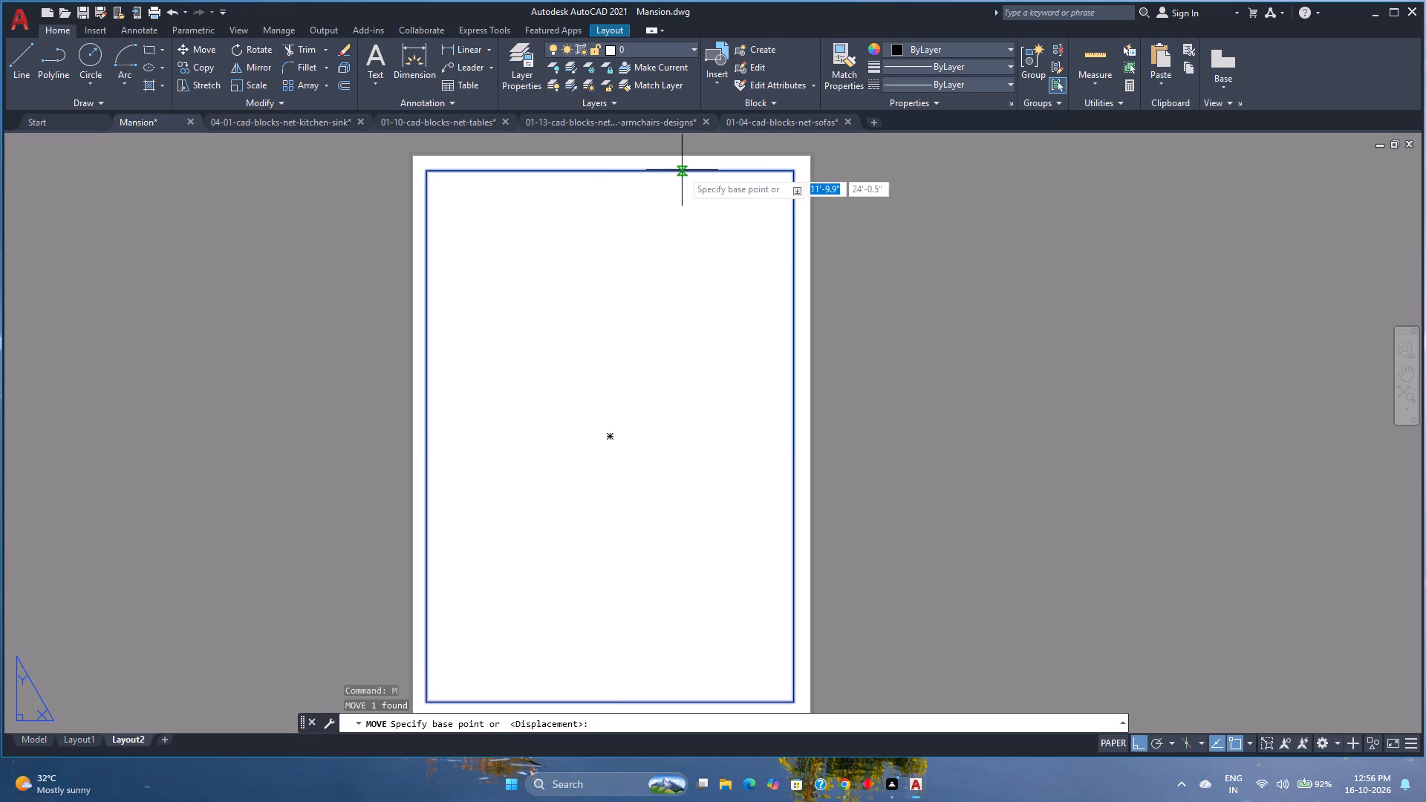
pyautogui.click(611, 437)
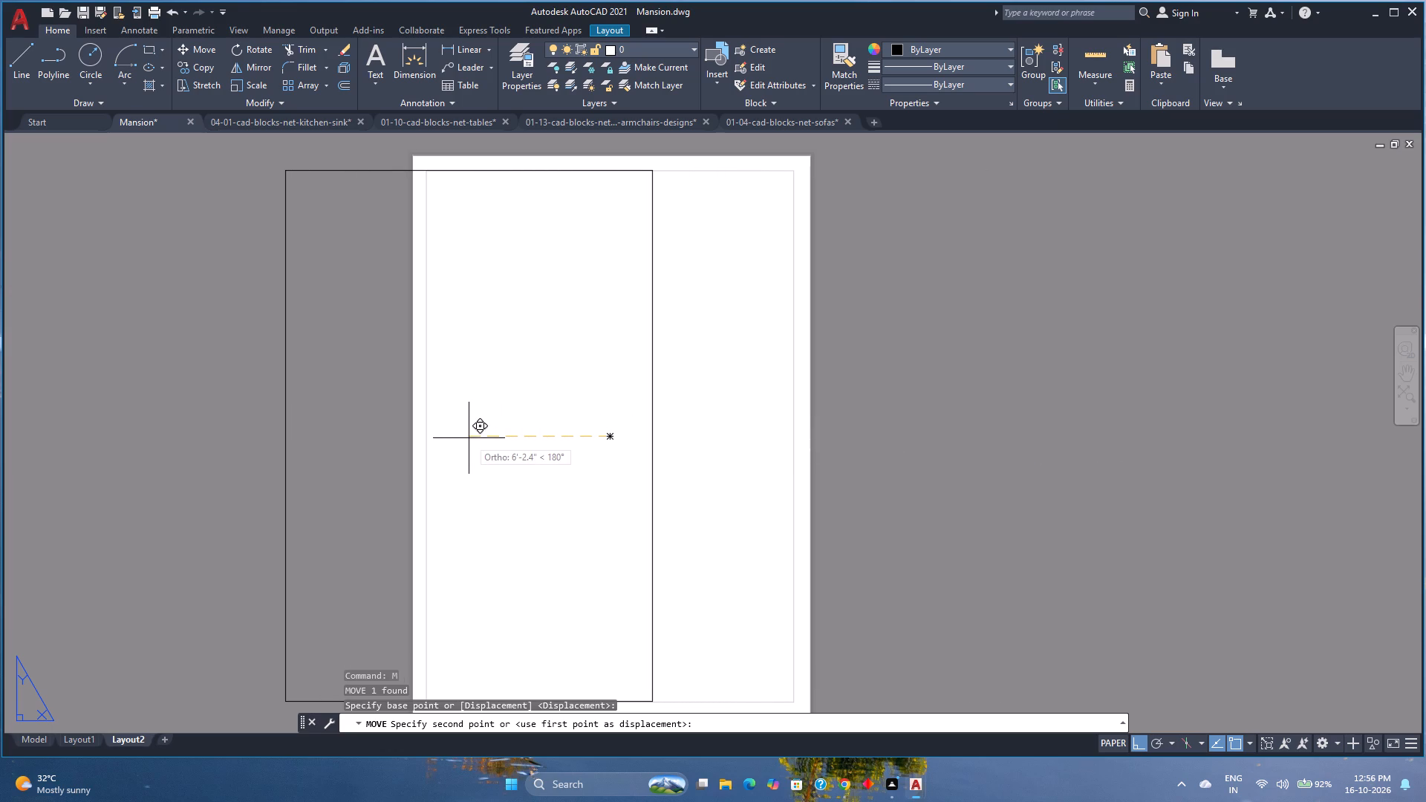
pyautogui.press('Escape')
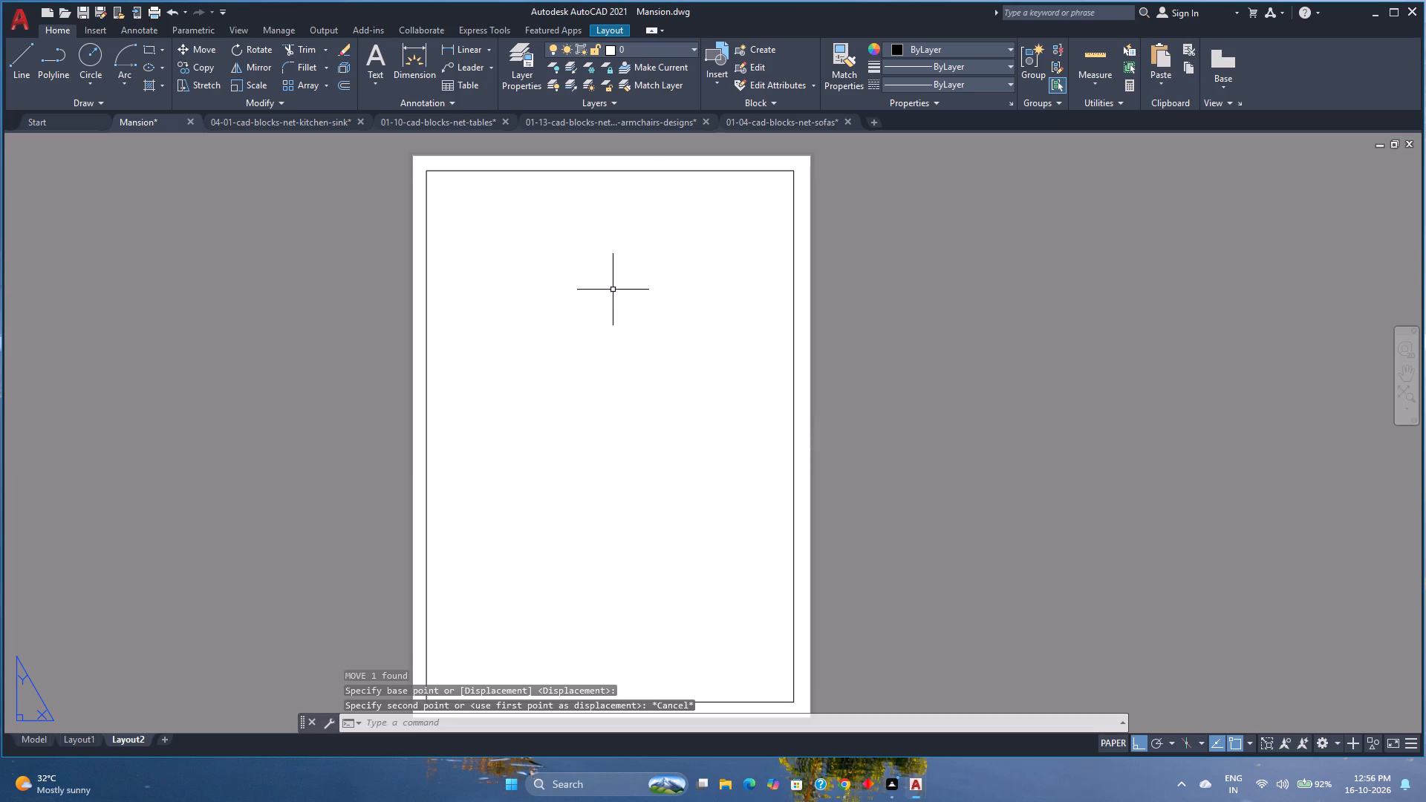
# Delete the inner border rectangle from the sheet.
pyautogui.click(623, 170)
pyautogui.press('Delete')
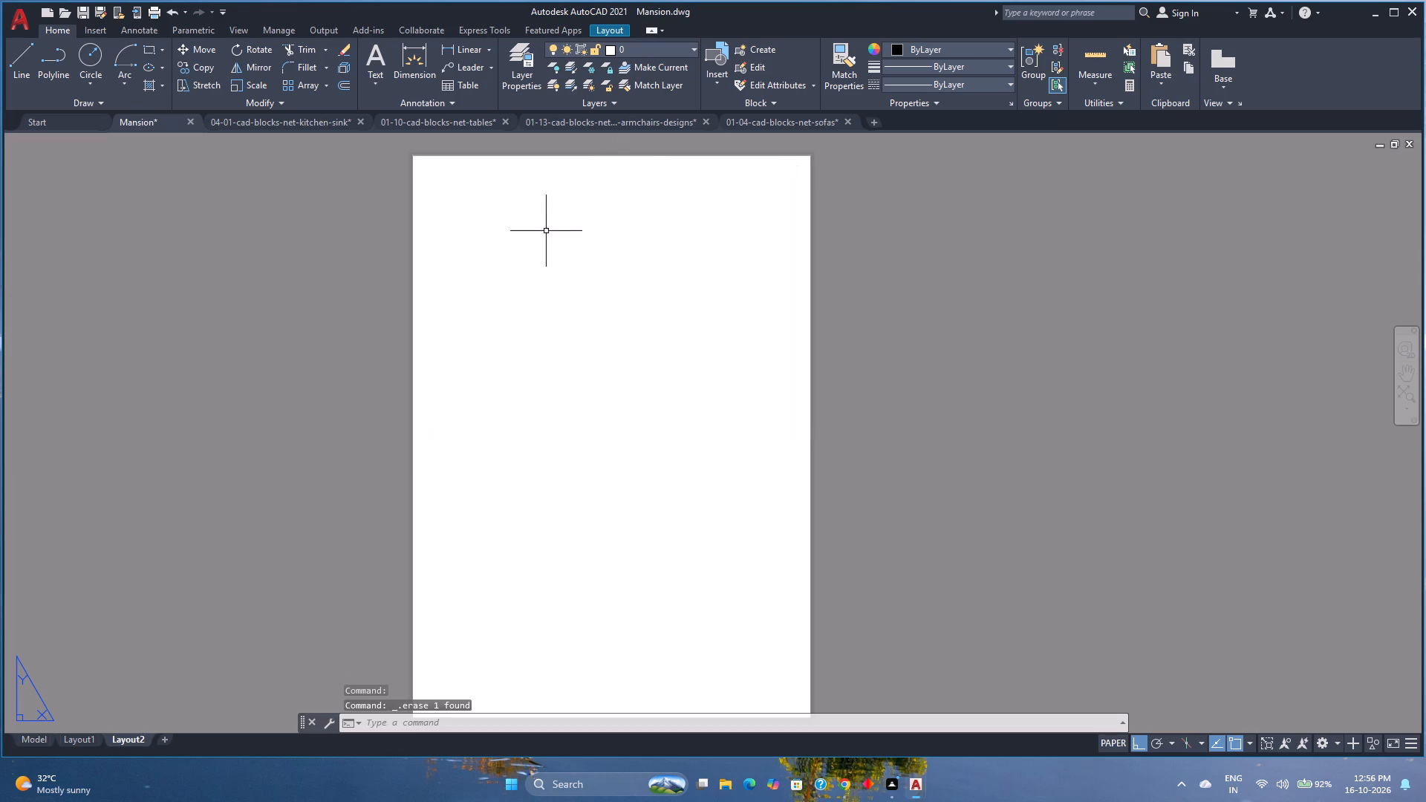
# Draw a rectangle about 17'-6" by 24'-8.6" matching the paper sheet's corners precisely.
pyautogui.click(147, 50)
pyautogui.click(412, 155)
pyautogui.scroll(-3, 432, 183)
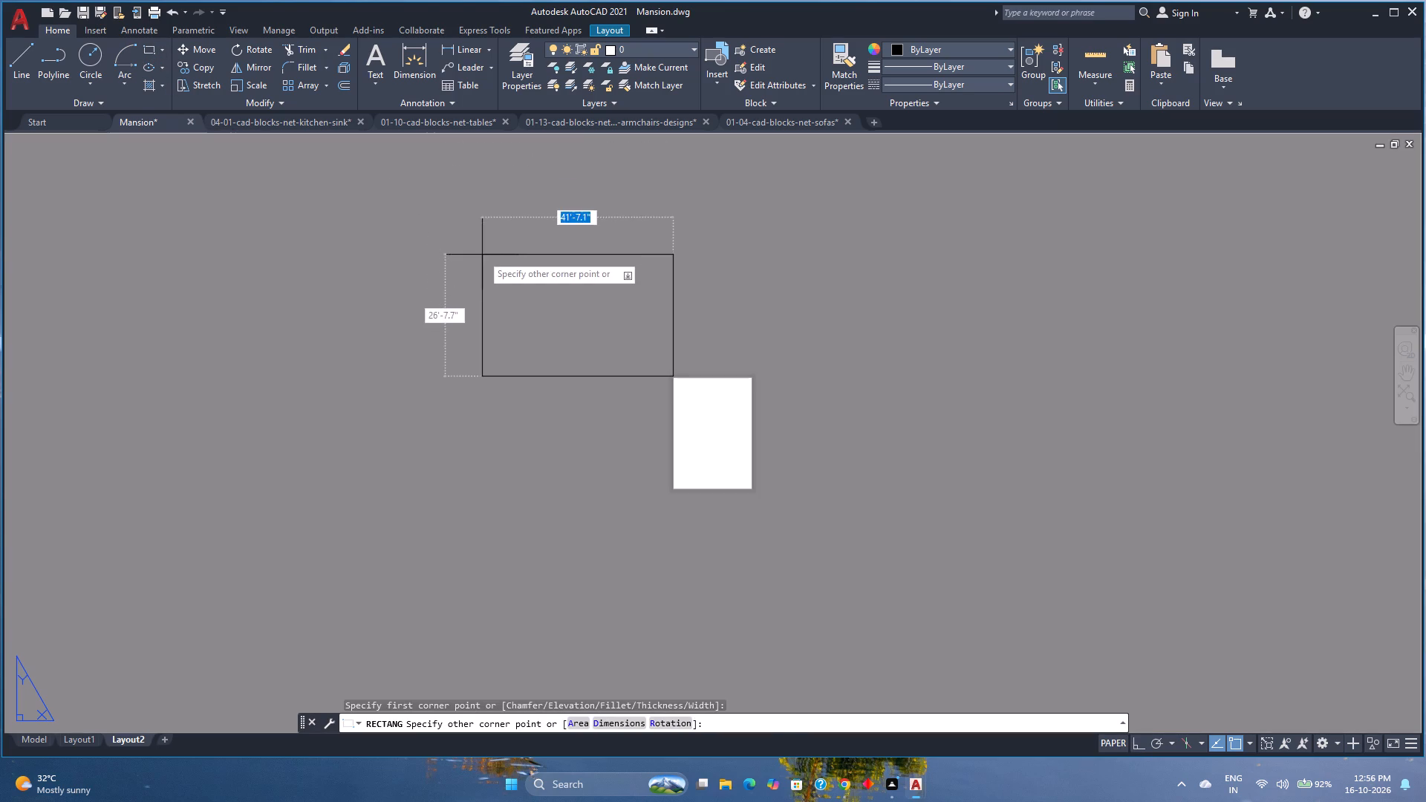
pyautogui.scroll(3, 742, 481)
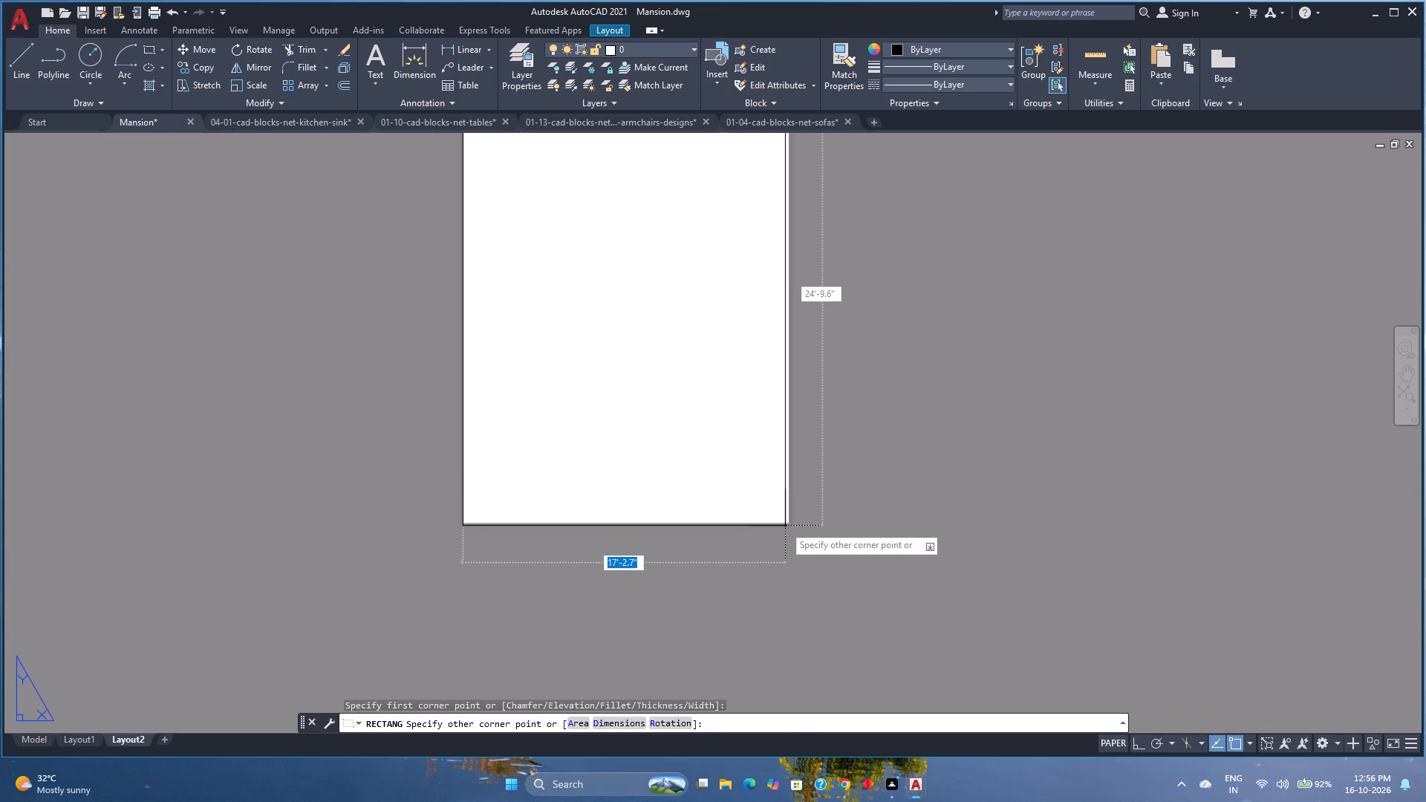
pyautogui.scroll(3, 790, 526)
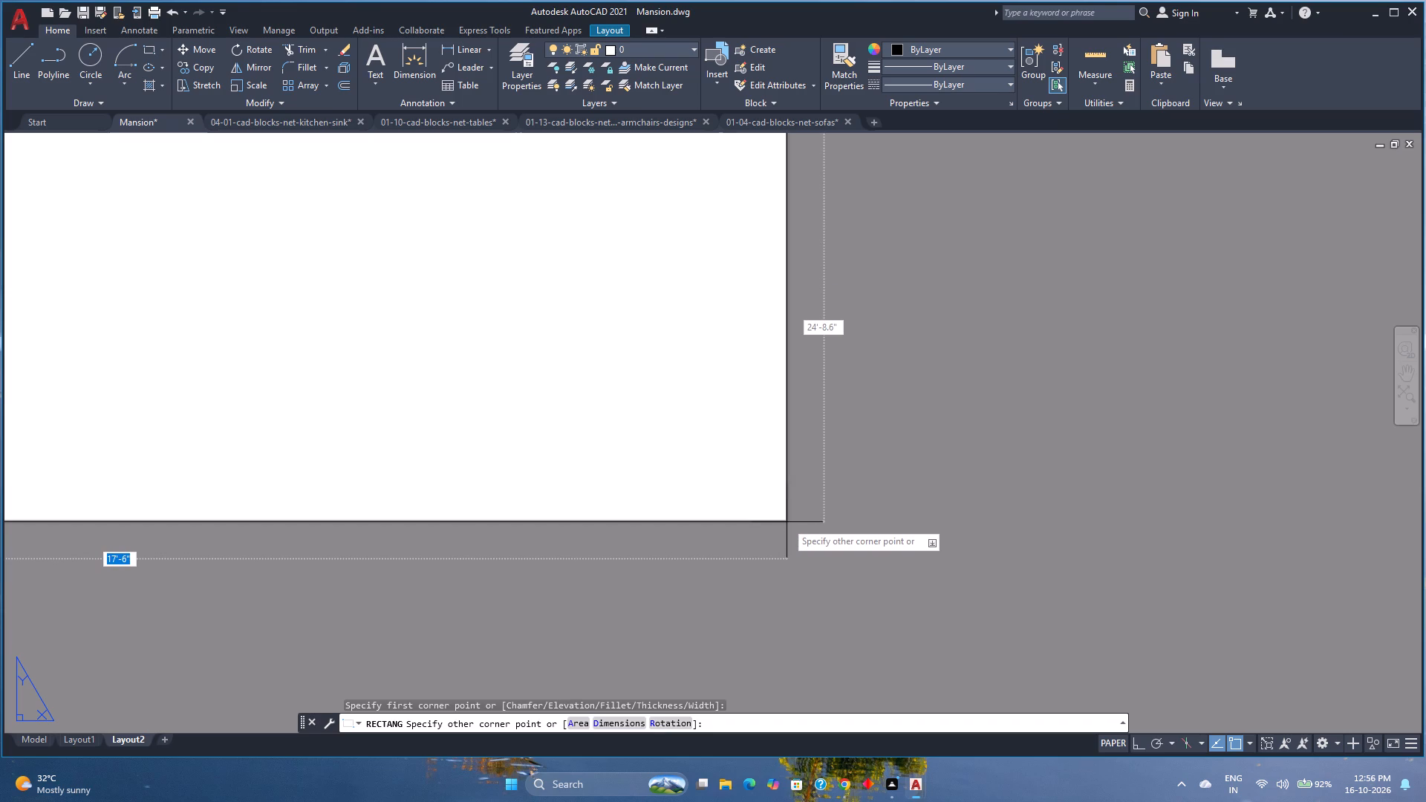
pyautogui.click(787, 522)
# Offset the new sheet-outline rectangle inward by 8 inches.
pyautogui.scroll(-3, 641, 451)
pyautogui.moveTo(599, 411); pyautogui.dragTo(627, 511, button='middle')
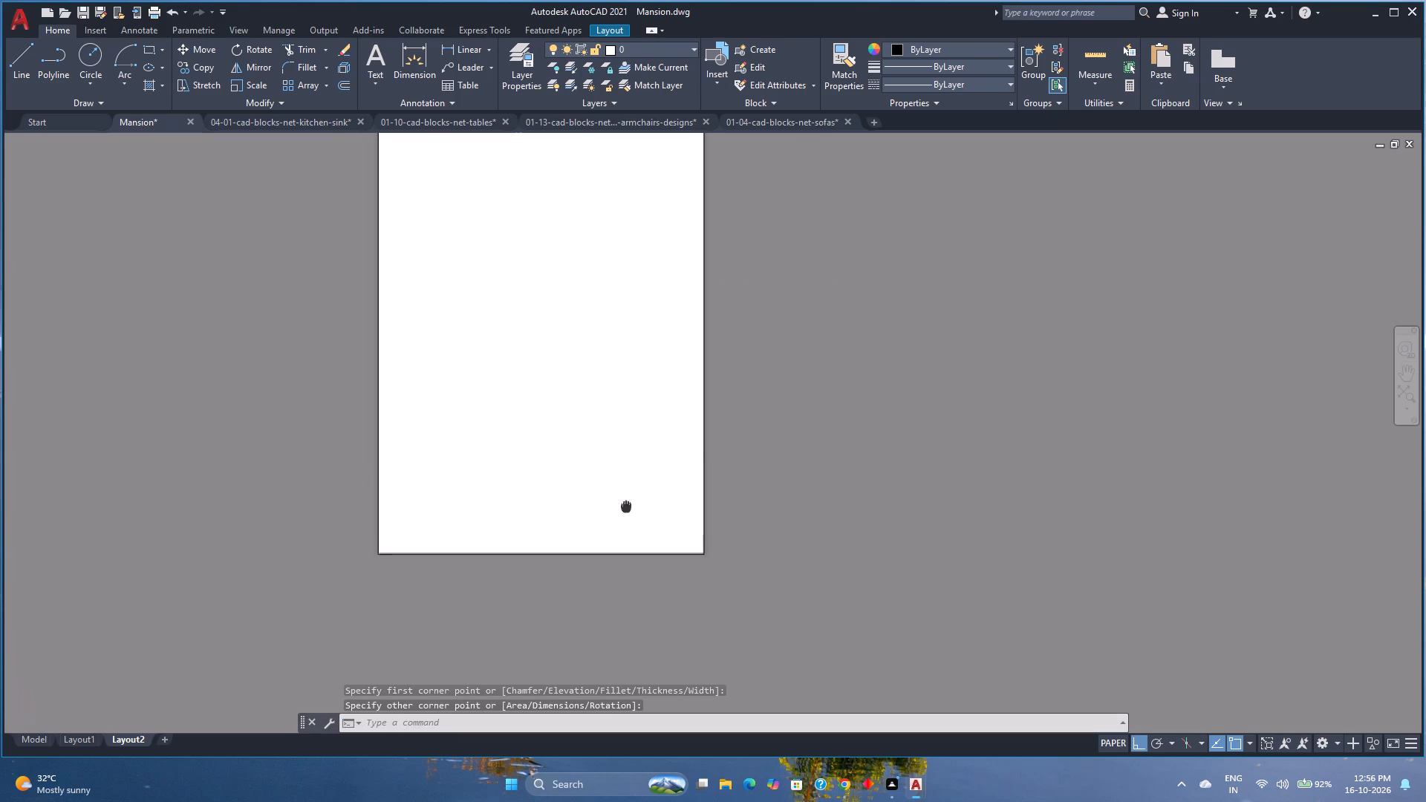
pyautogui.moveTo(627, 511); pyautogui.dragTo(627, 544, button='middle')
pyautogui.middleClick(627, 544)
pyautogui.scroll(-1, 604, 495)
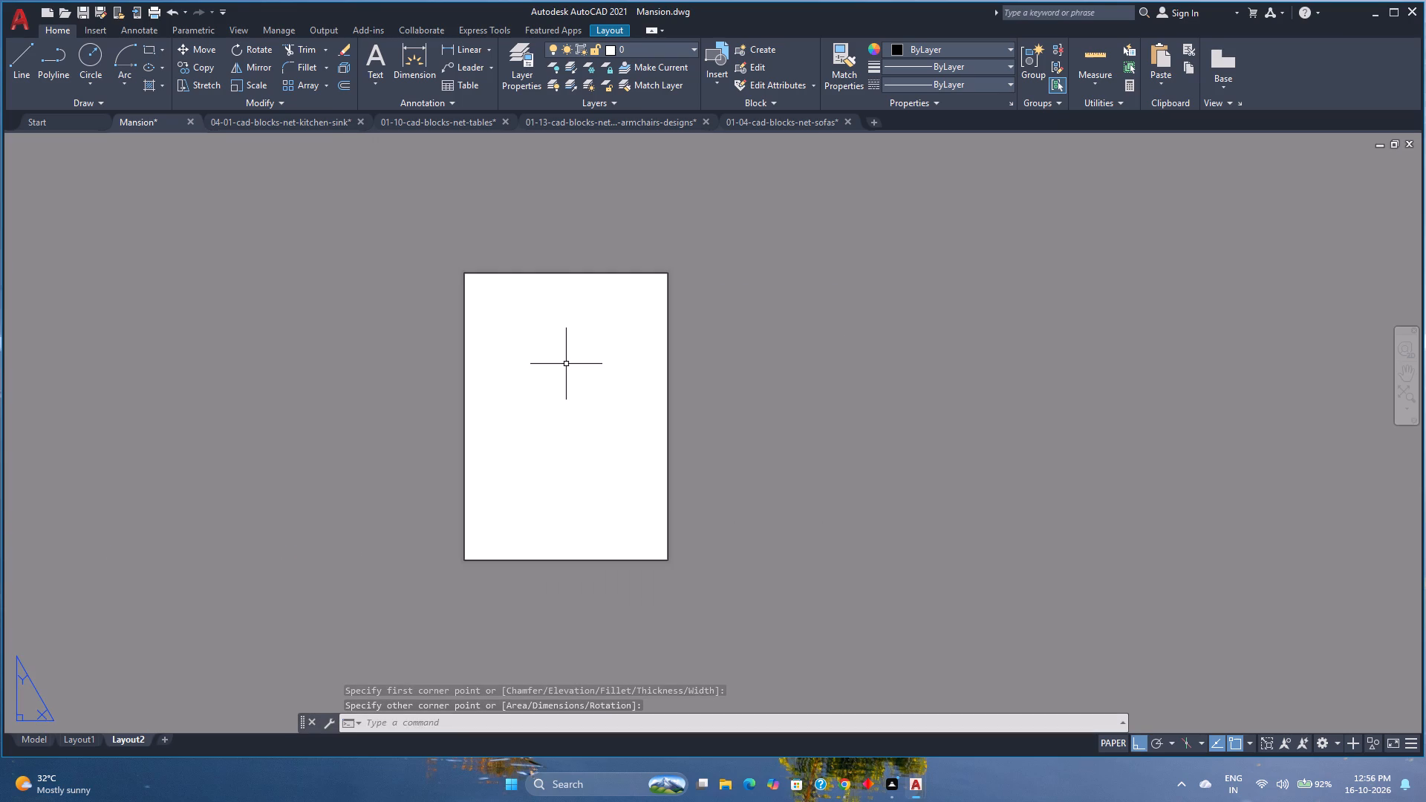
pyautogui.scroll(1, 613, 411)
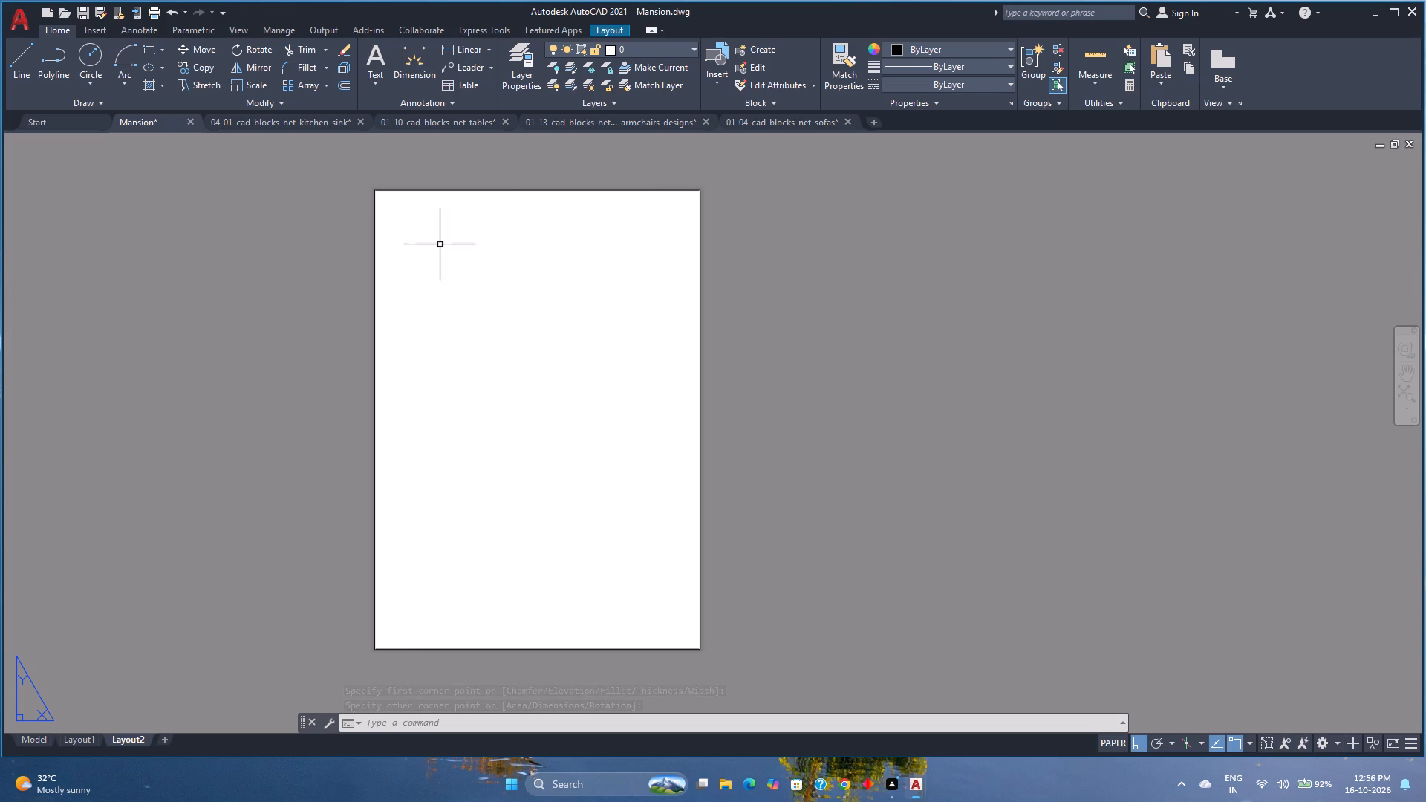
pyautogui.click(345, 82)
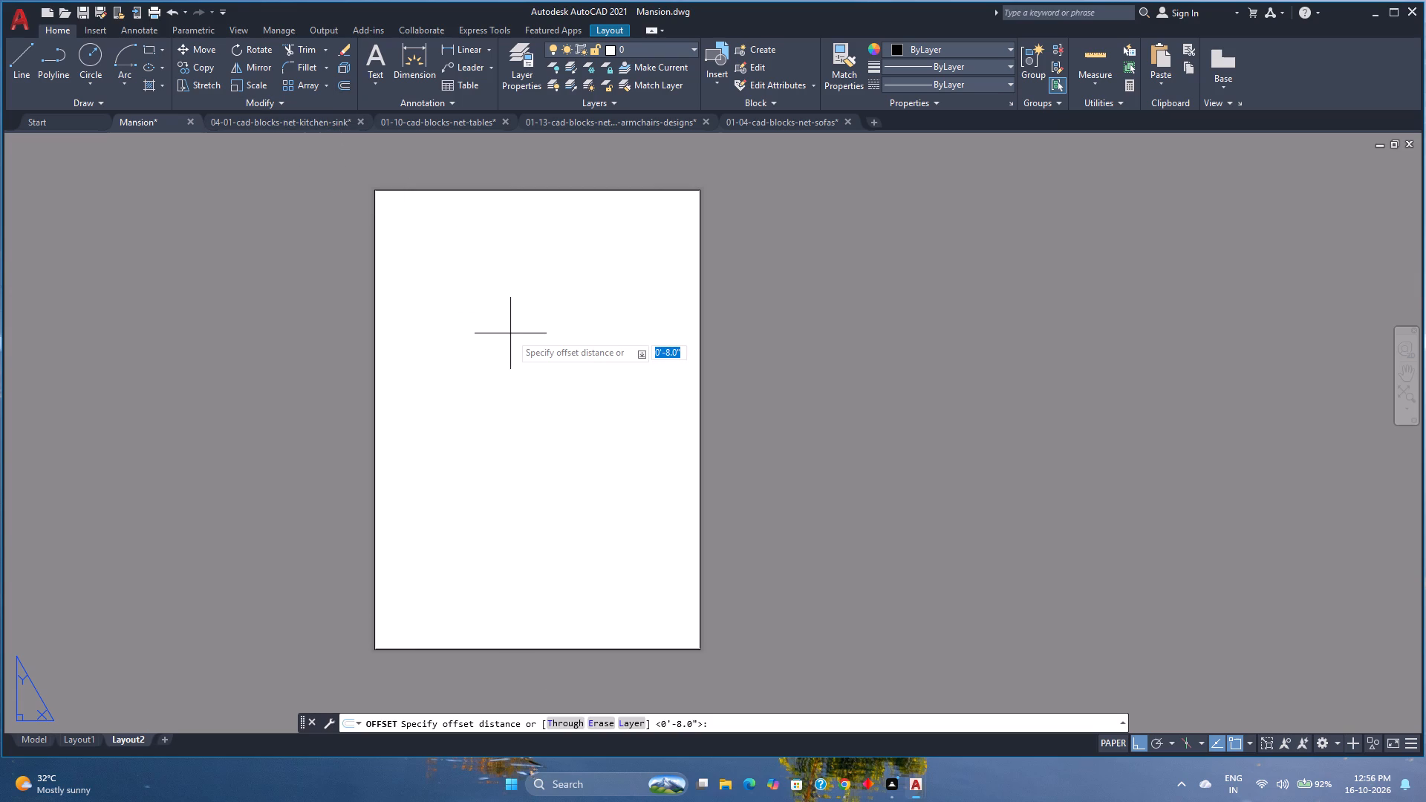
pyautogui.press('Return')
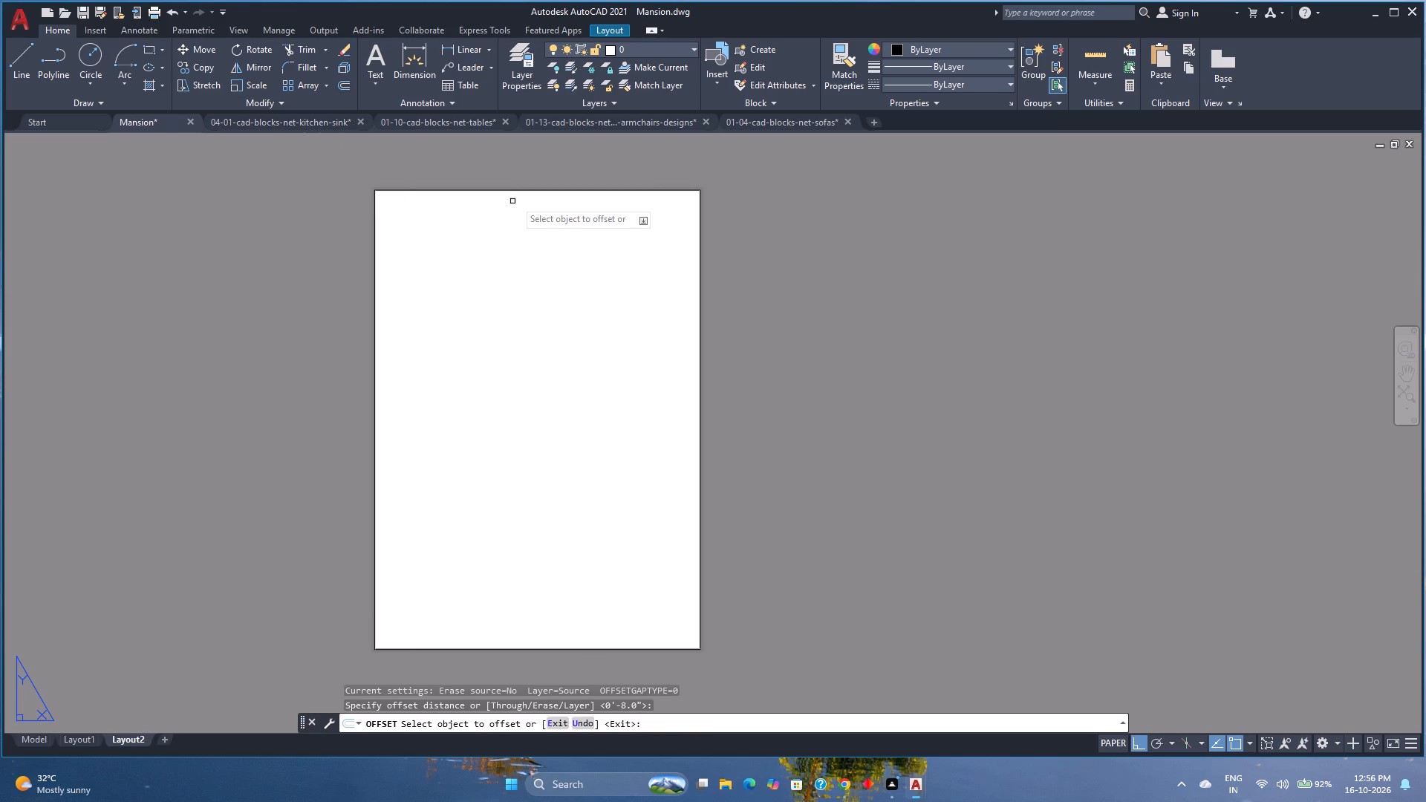
pyautogui.click(527, 191)
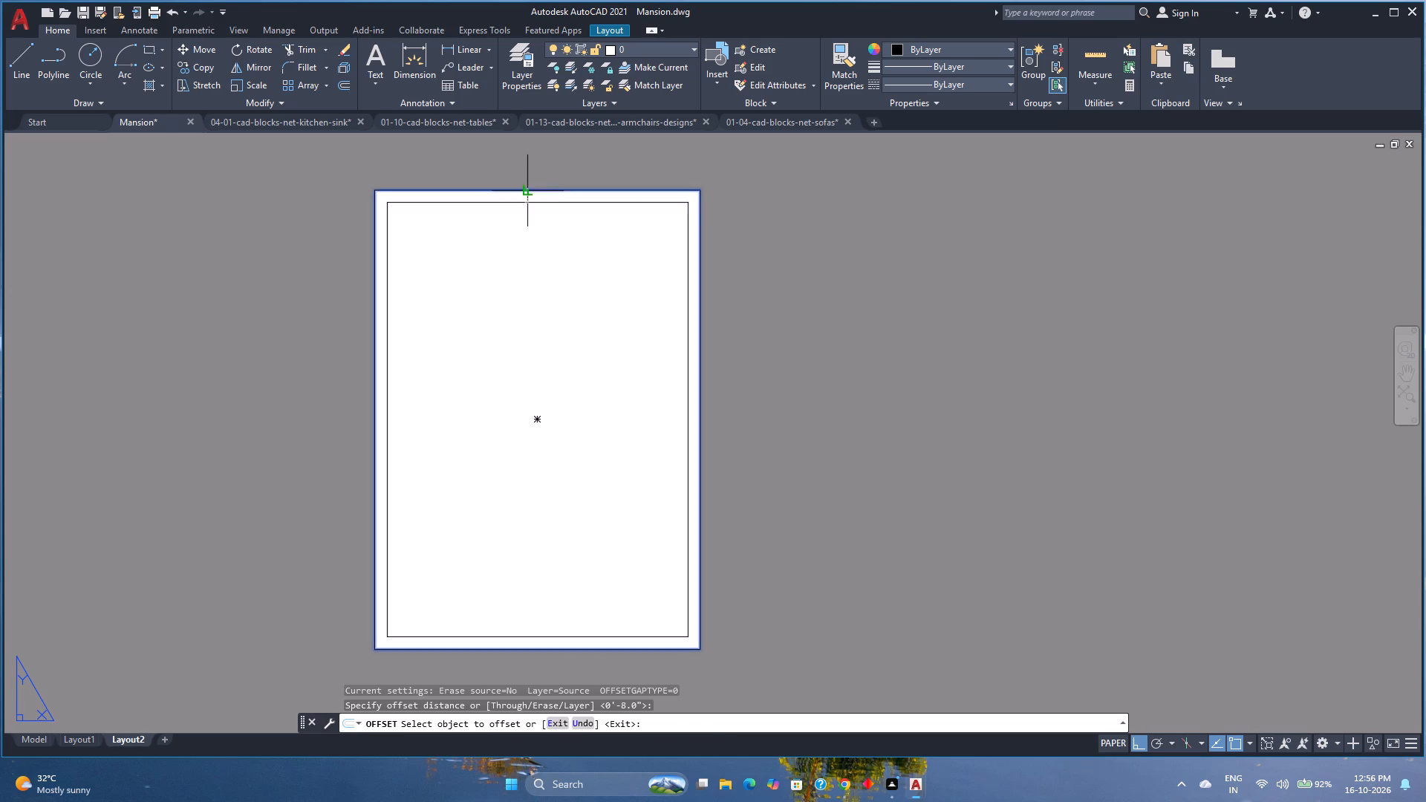
pyautogui.click(527, 244)
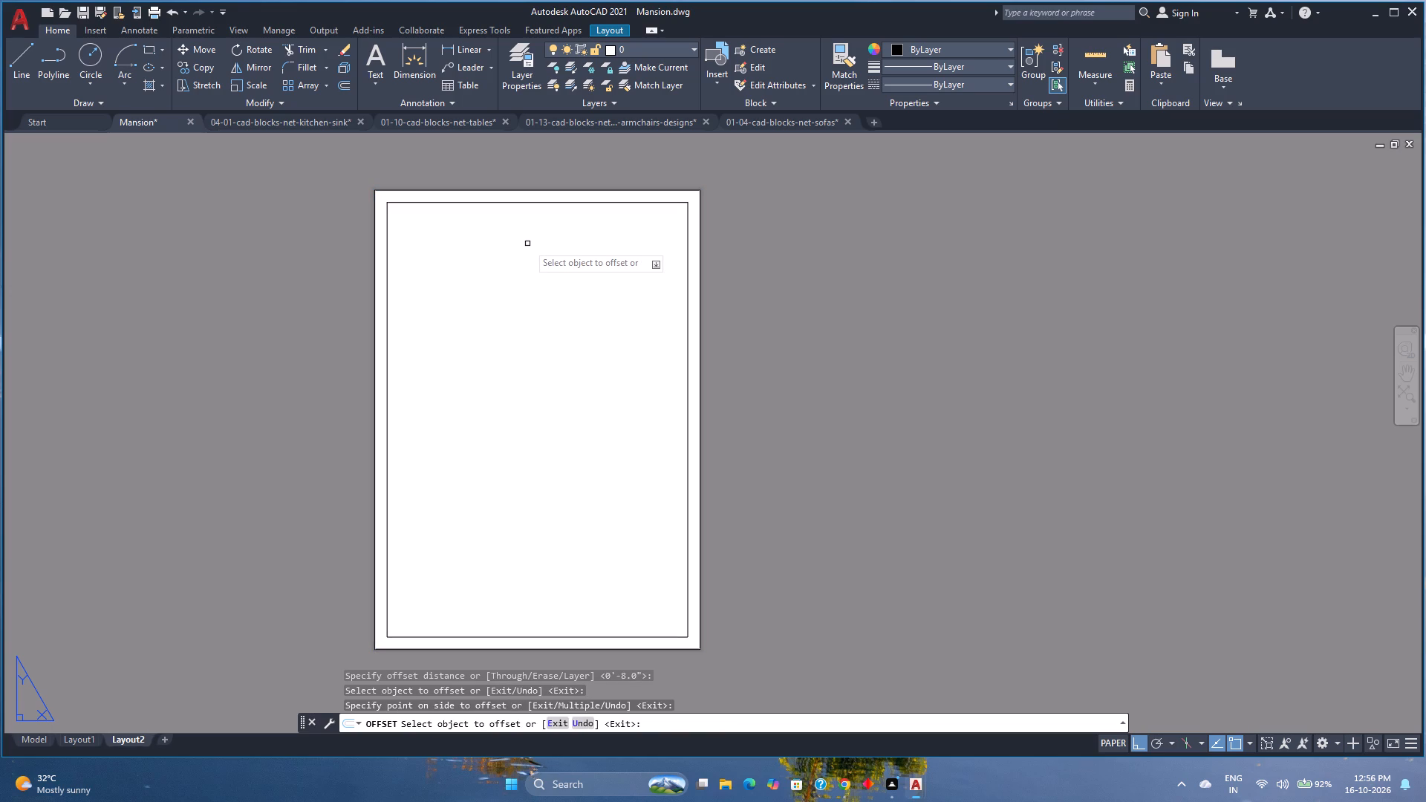
pyautogui.press('Escape')
# Delete the outer rectangle on the sheet's edge, keeping the inner border.
pyautogui.click(497, 192)
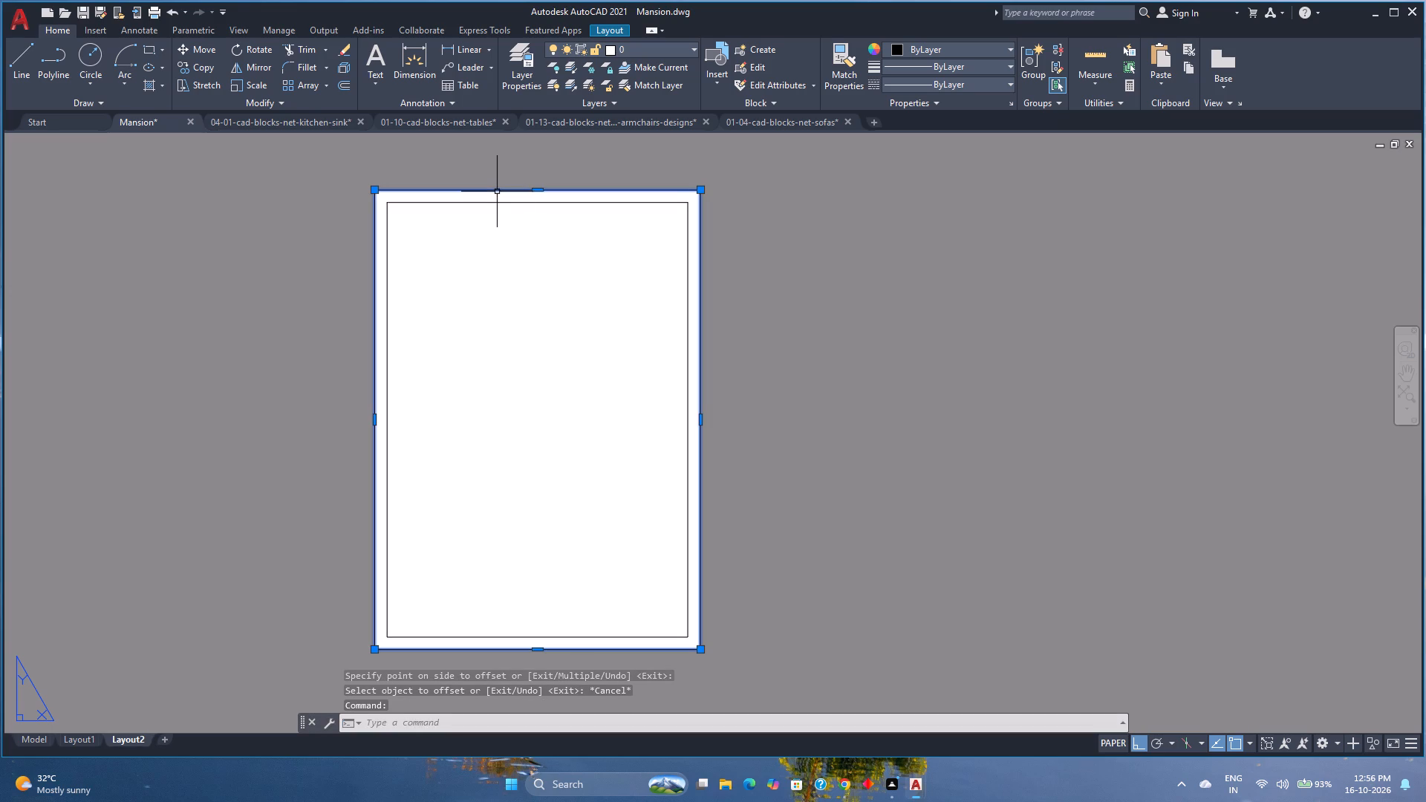
pyautogui.press('Delete')
# Create a single viewport on Layout2 spanning the inner border rectangle from its upper-left corner to its lower-right corner.
pyautogui.write('VIEWPOR')
pyautogui.press('Return')
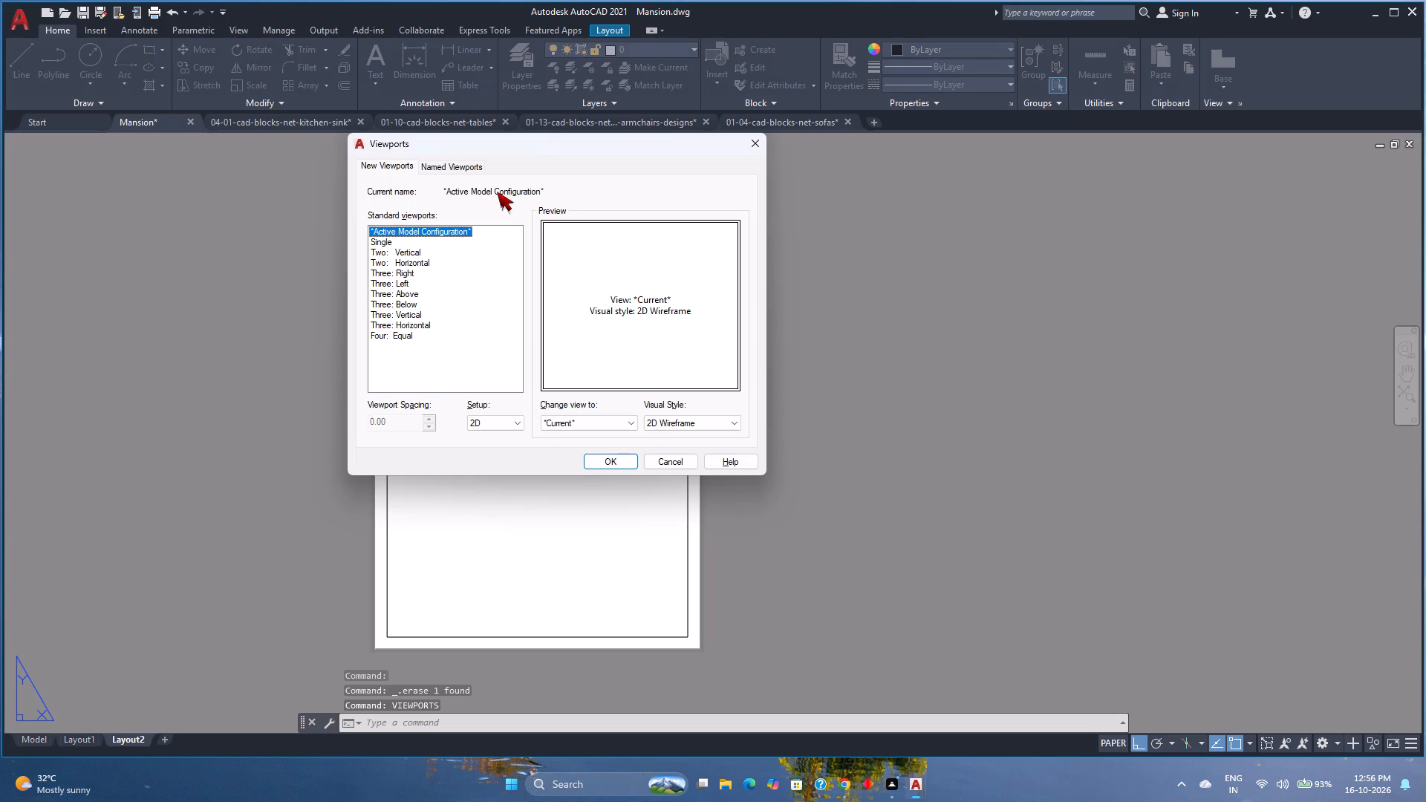
pyautogui.click(606, 460)
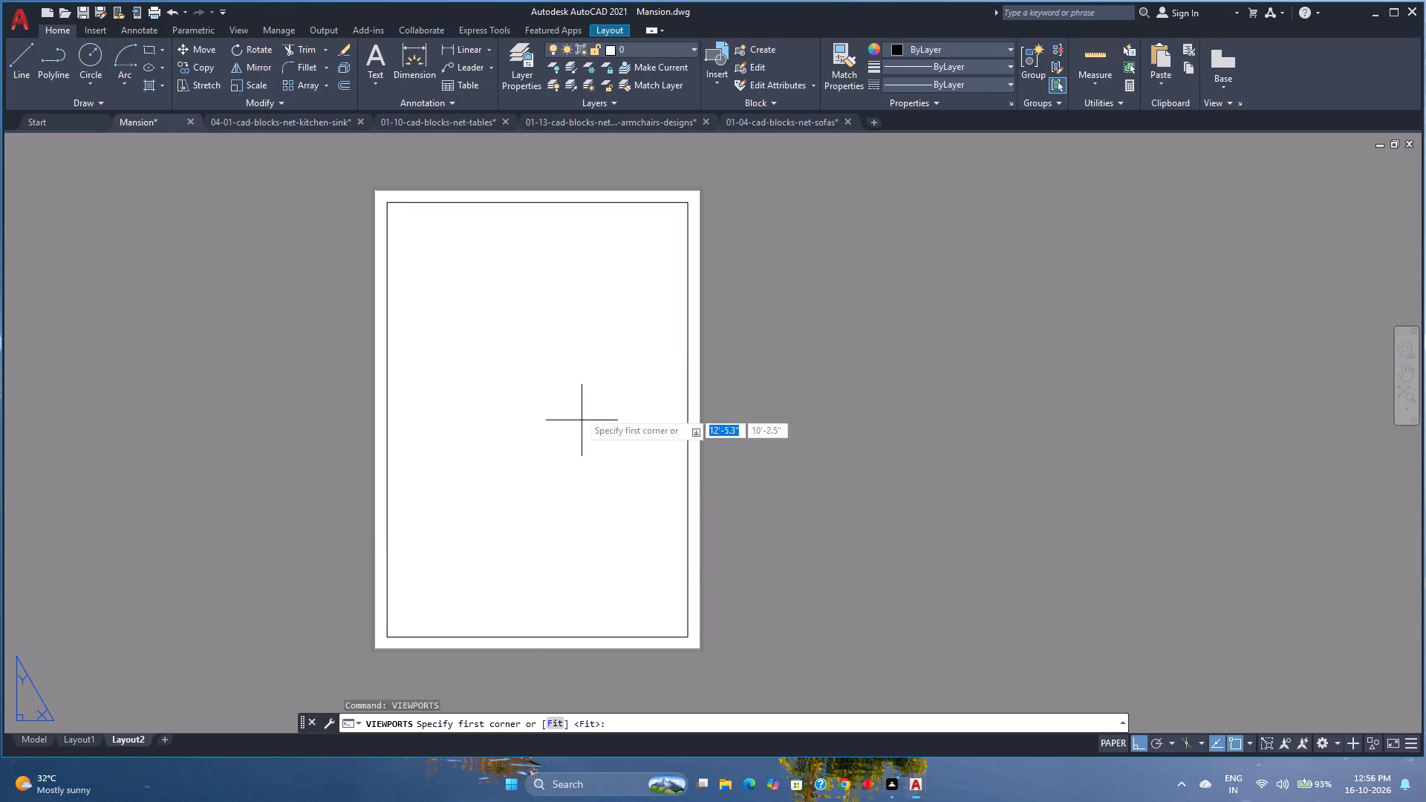
pyautogui.click(386, 203)
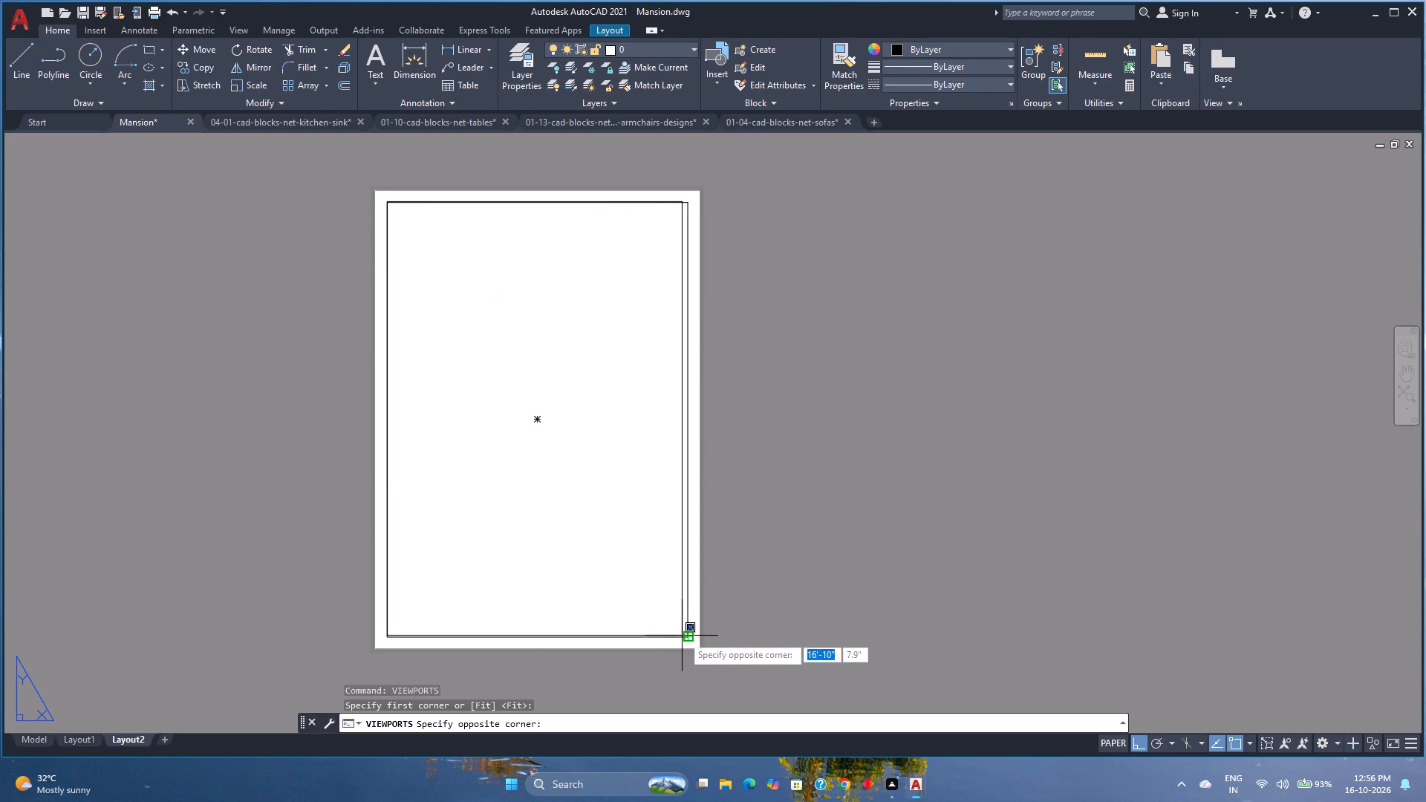
pyautogui.click(687, 639)
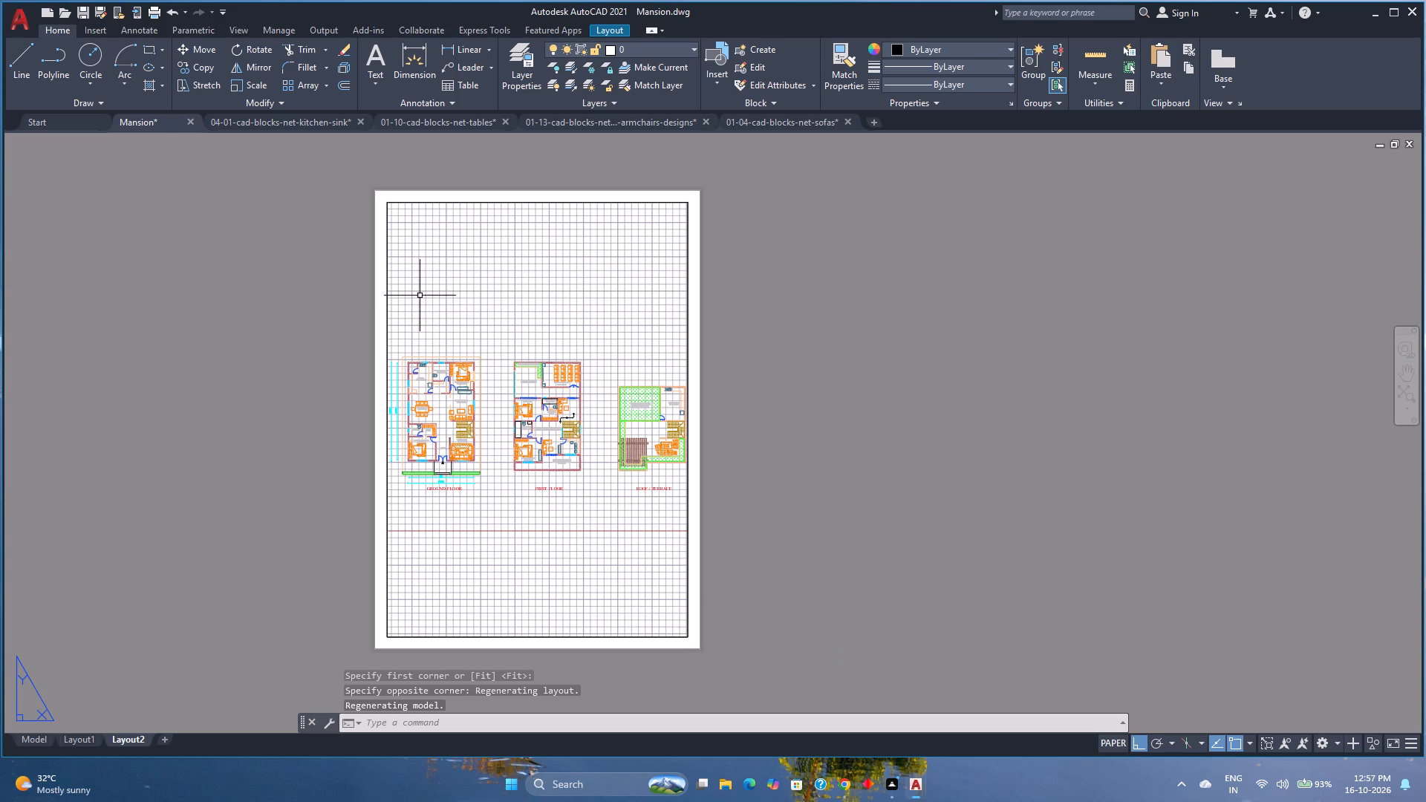
# Restore the custom model view GR. PLAN inside the new viewport and return to paper space.
pyautogui.doubleClick(408, 230)
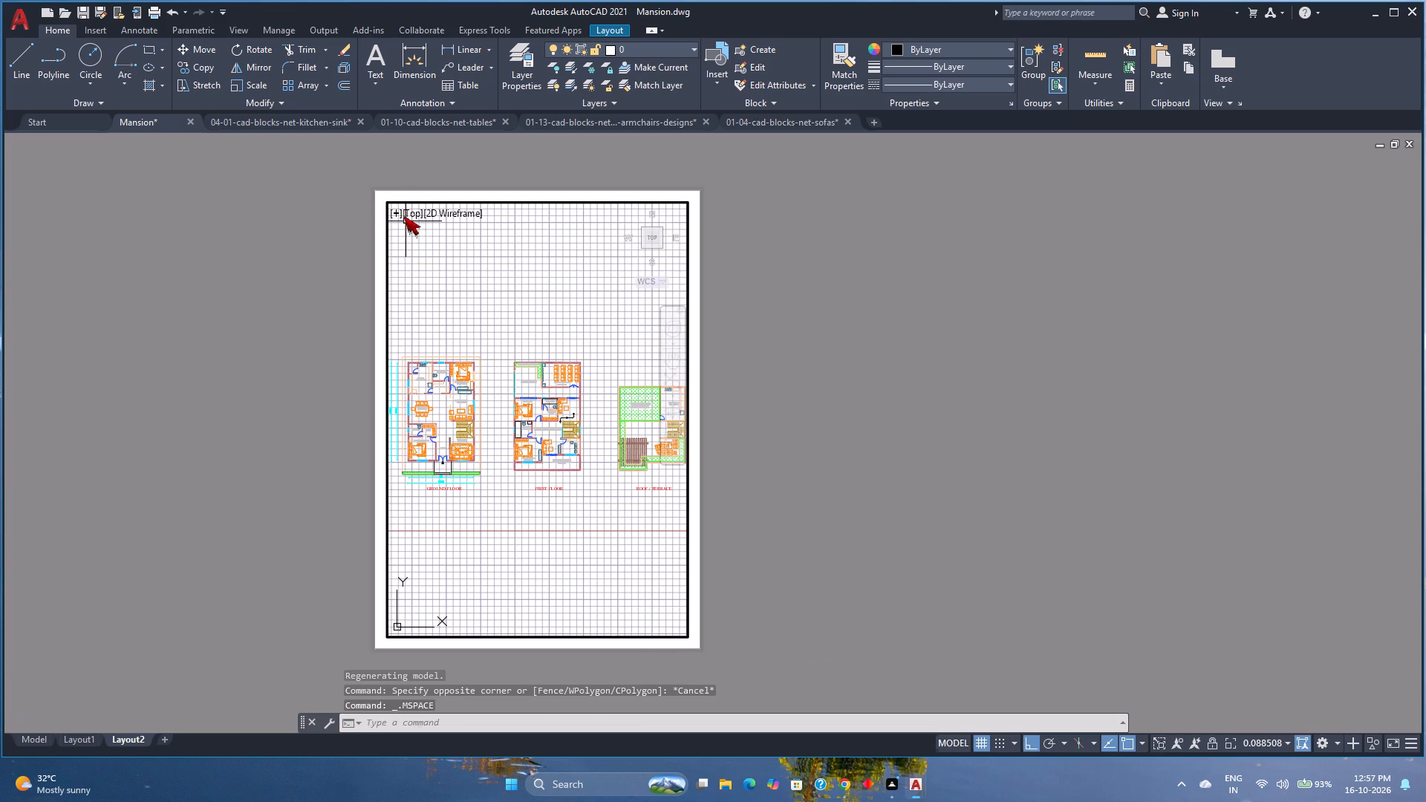
pyautogui.click(406, 209)
pyautogui.click(435, 232)
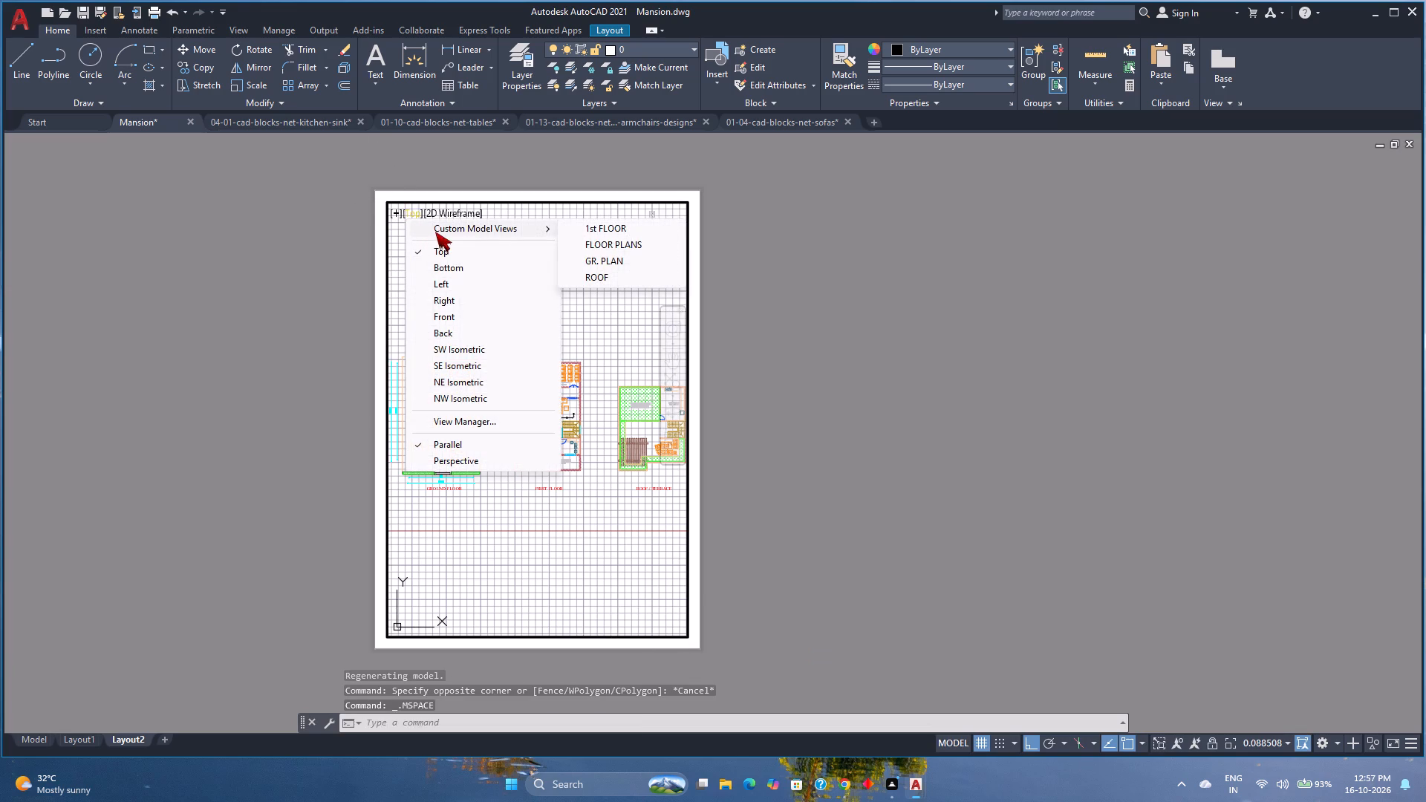
pyautogui.click(613, 255)
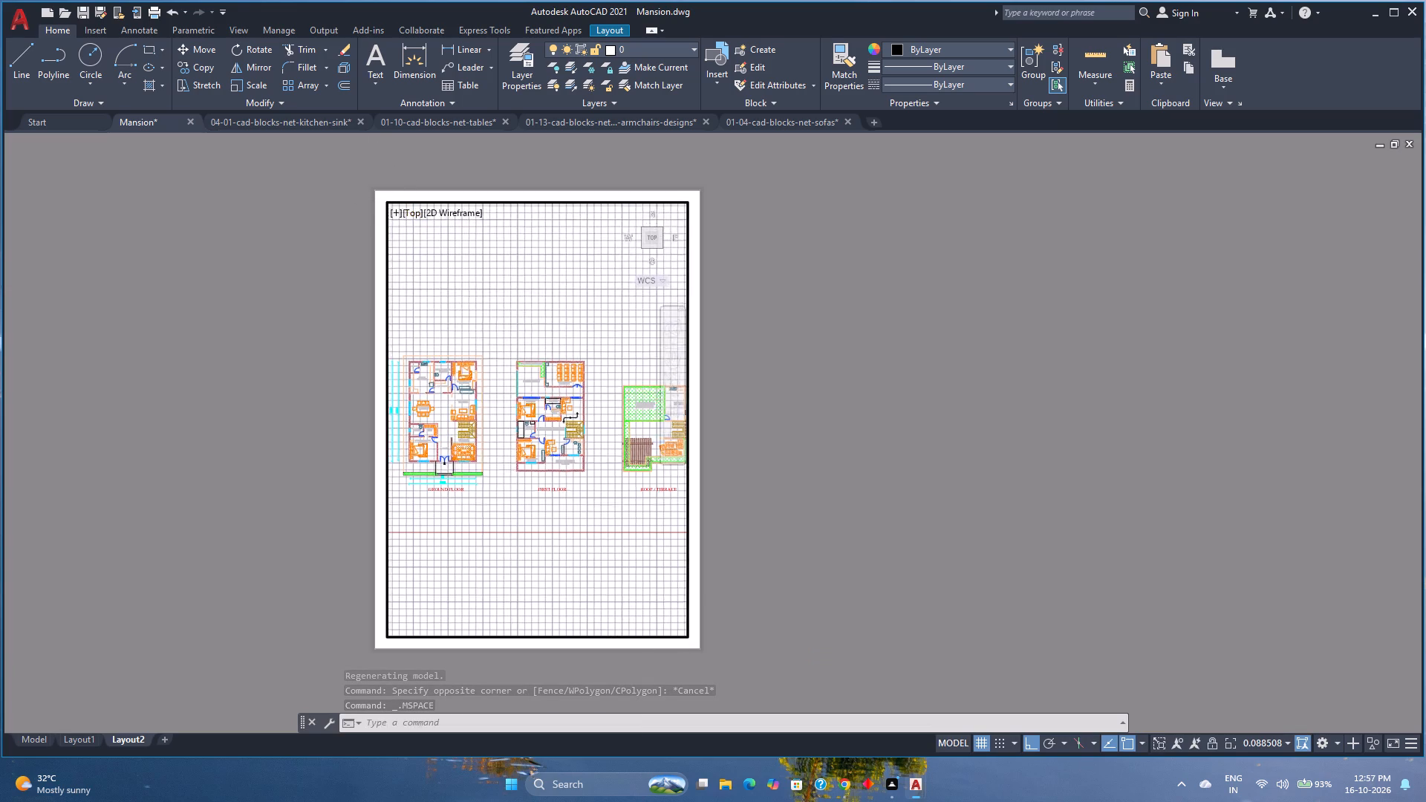
pyautogui.doubleClick(772, 384)
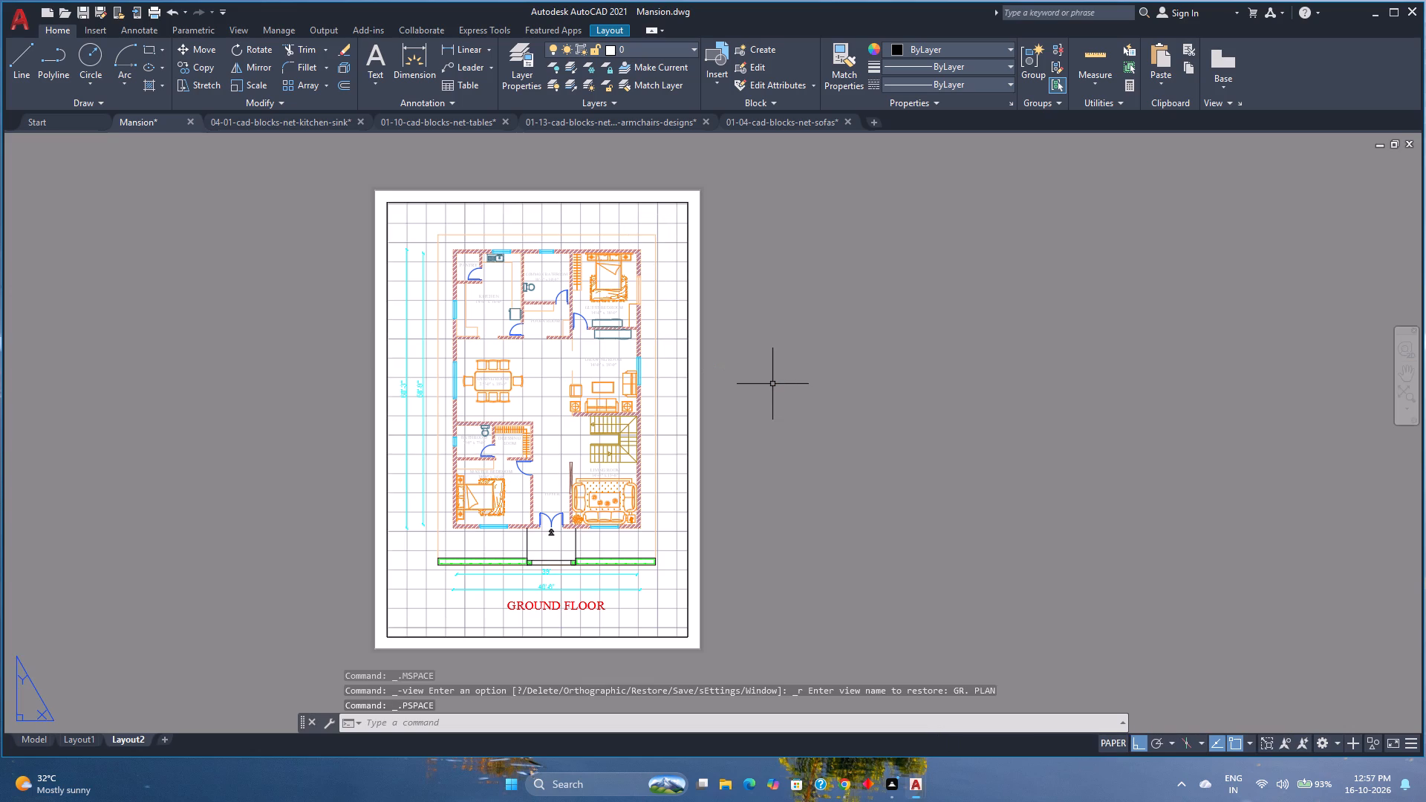
# In model space, set the text colour of the ground floor's PANTRY label to ByLayer.
pyautogui.click(69, 746)
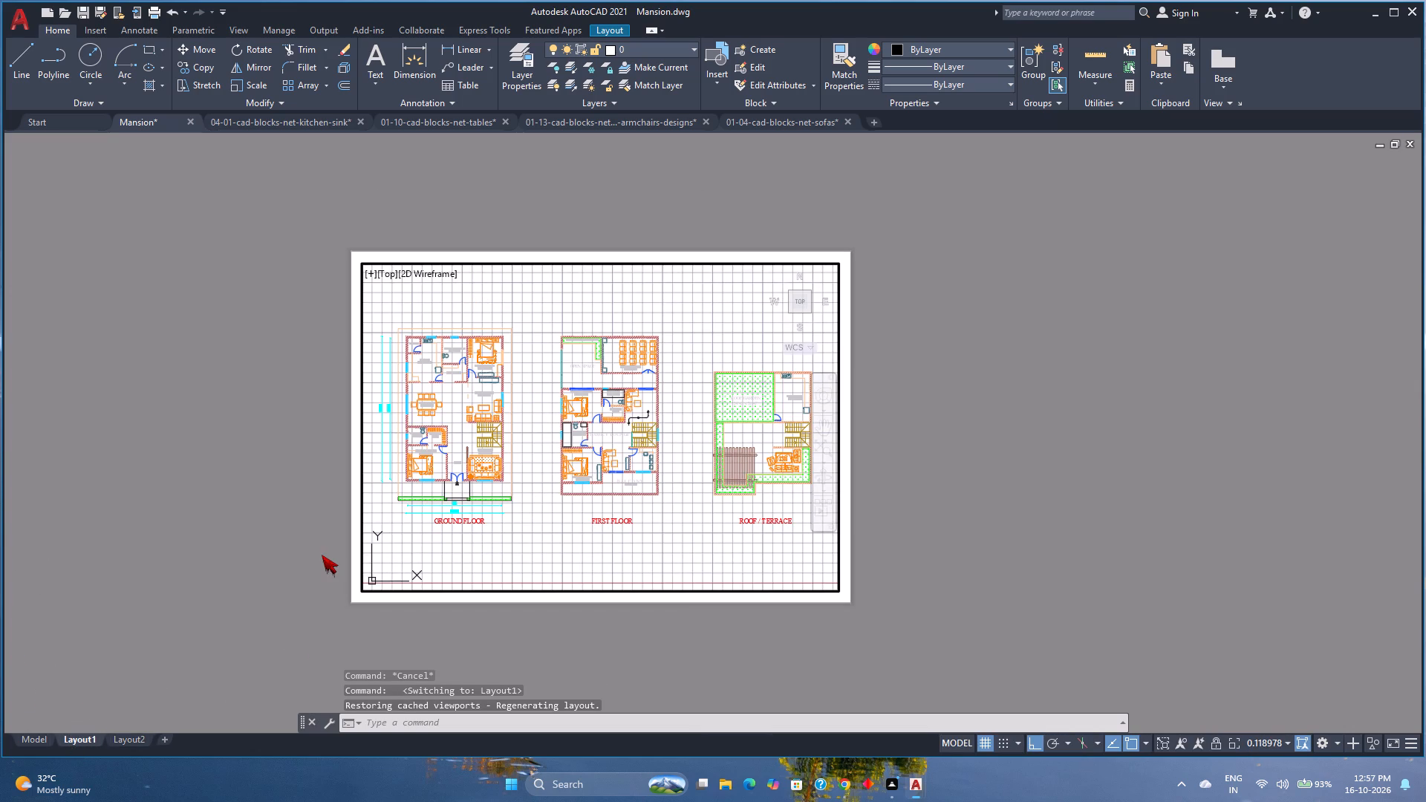
pyautogui.click(30, 740)
pyautogui.scroll(3, 293, 361)
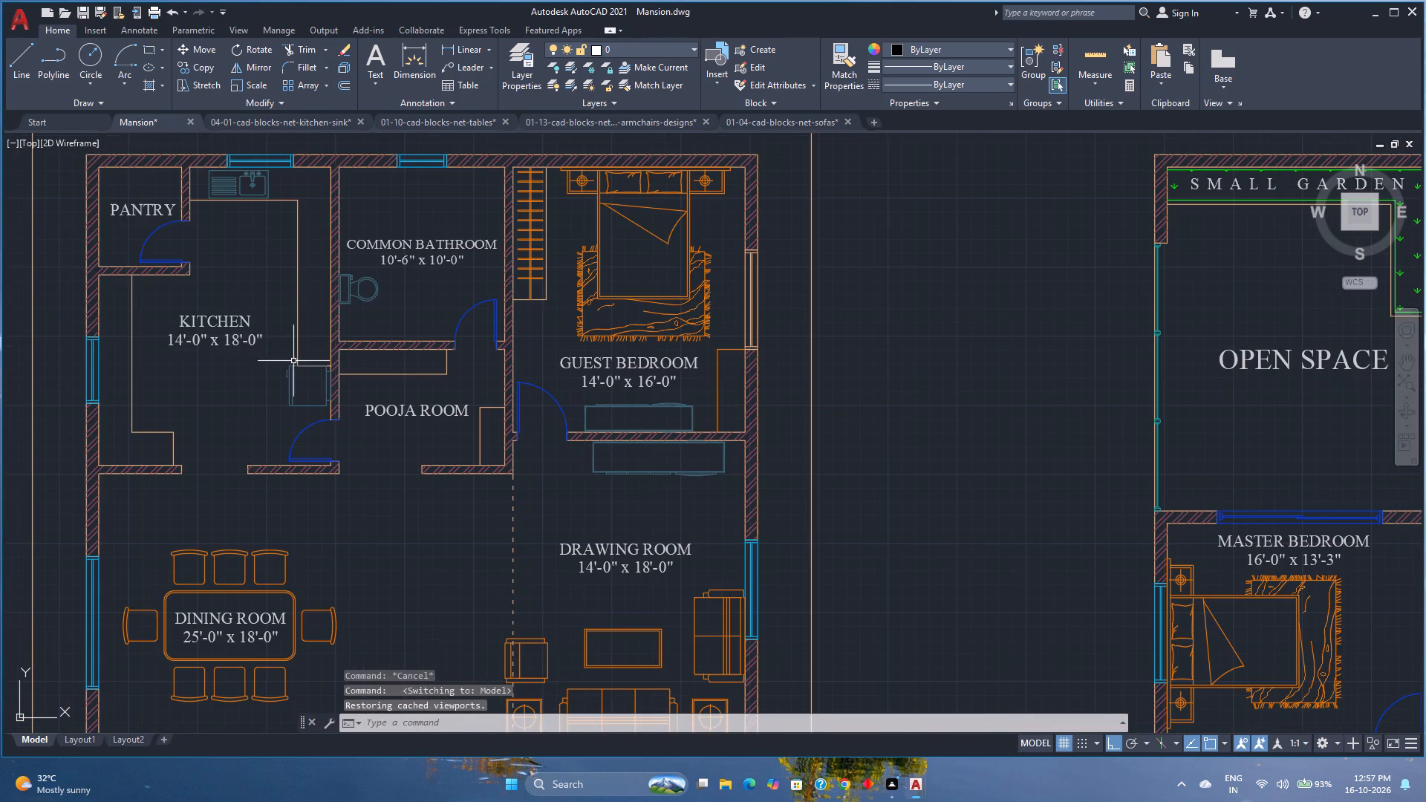
pyautogui.moveTo(238, 330); pyautogui.dragTo(330, 406, button='middle')
pyautogui.middleClick(330, 406)
pyautogui.doubleClick(224, 287)
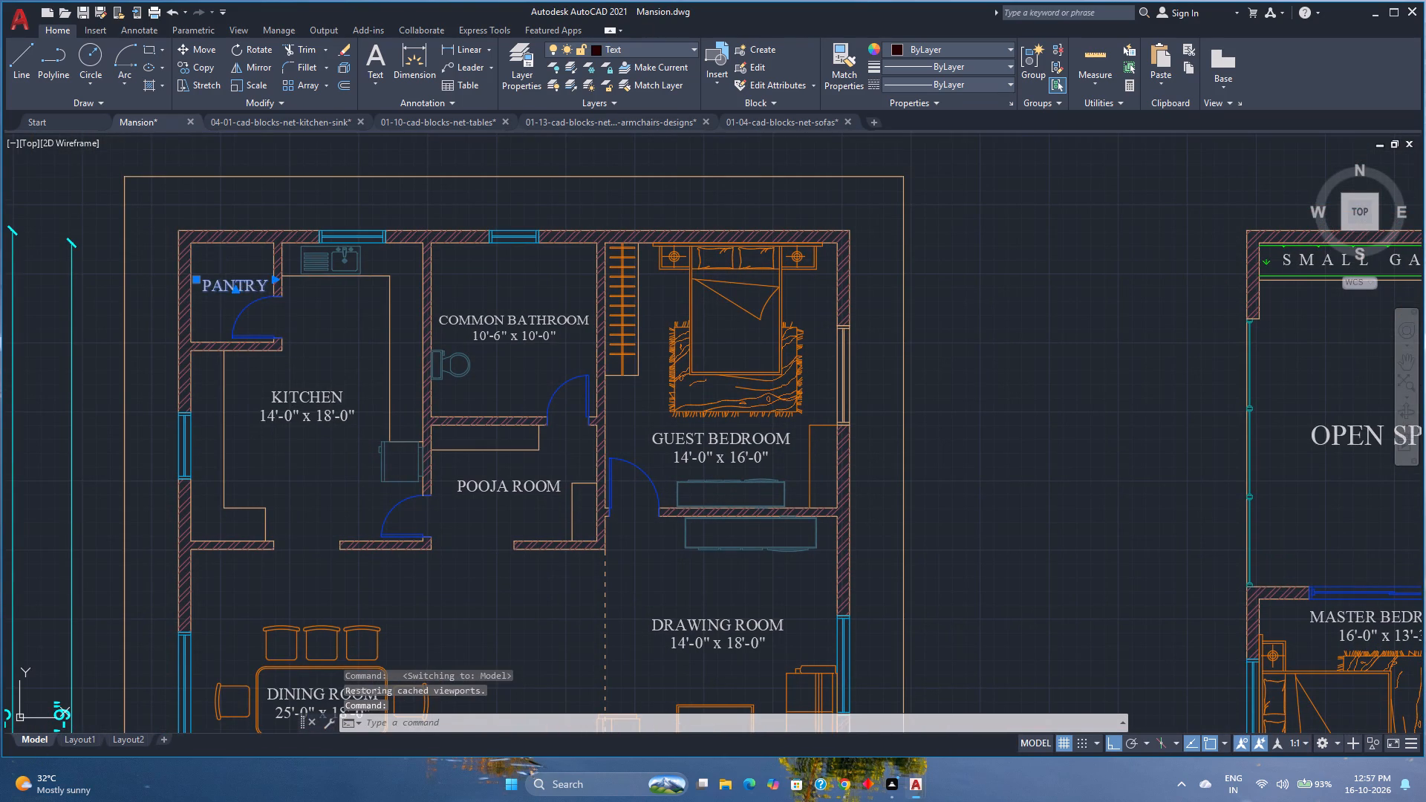
pyautogui.click(395, 80)
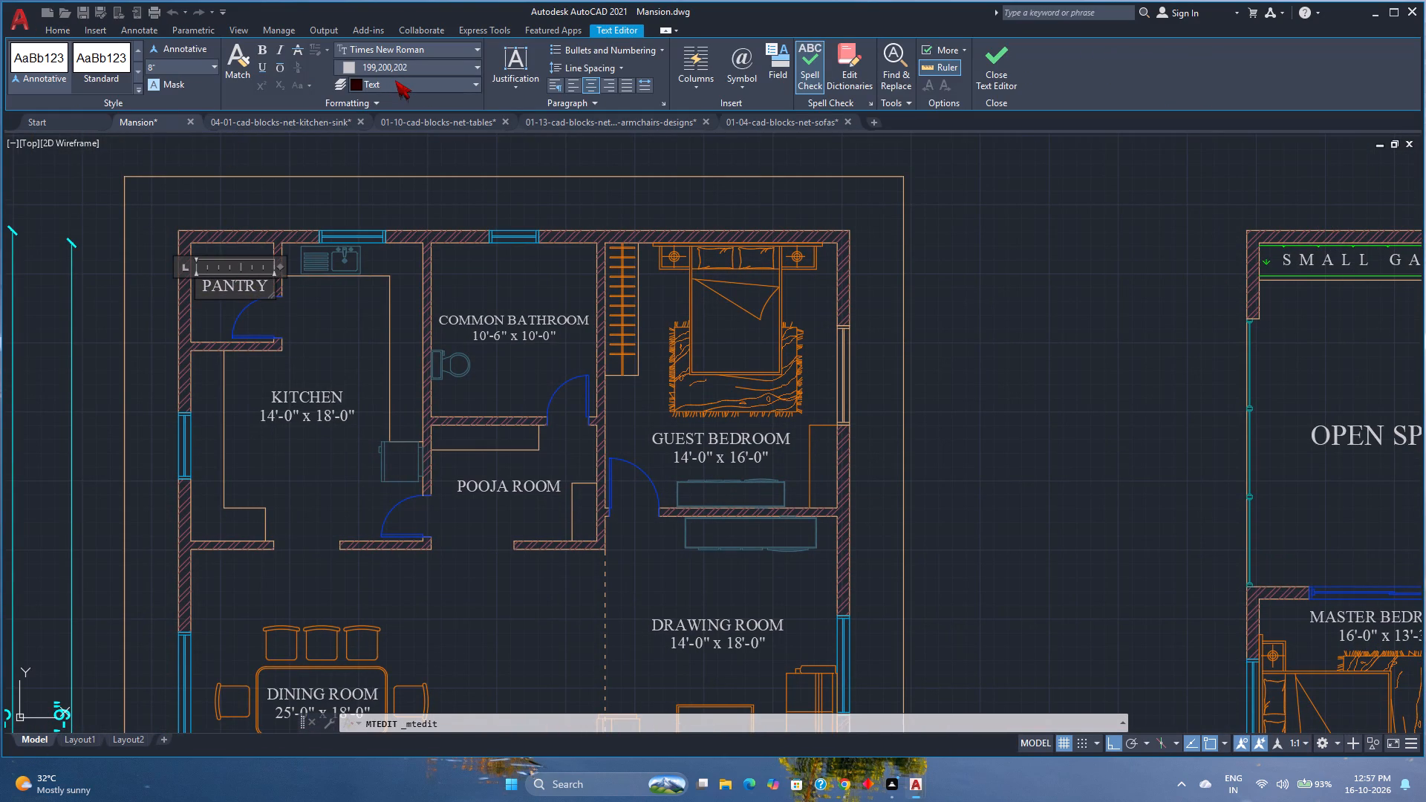
pyautogui.click(395, 80)
pyautogui.click(407, 57)
pyautogui.click(403, 62)
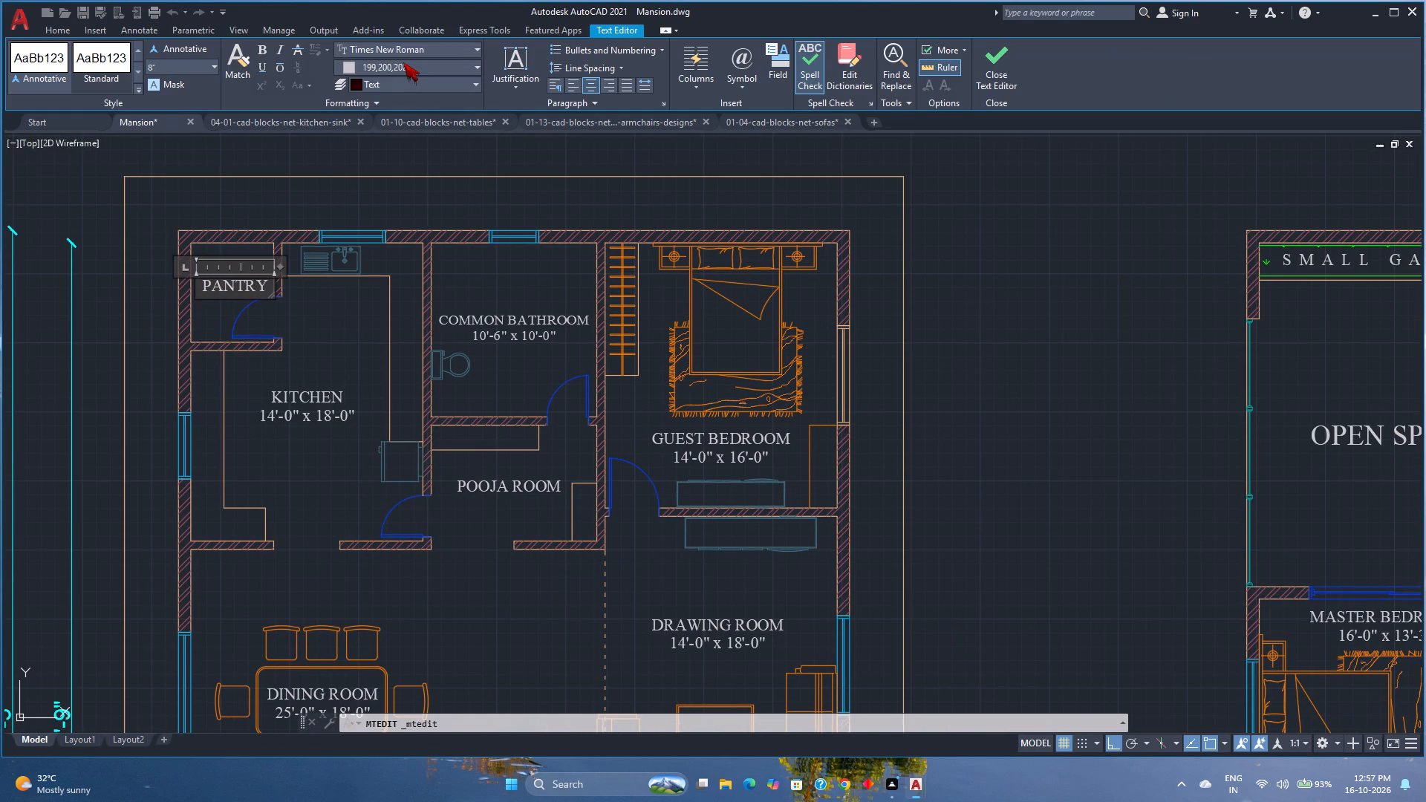
pyautogui.click(403, 62)
pyautogui.click(393, 91)
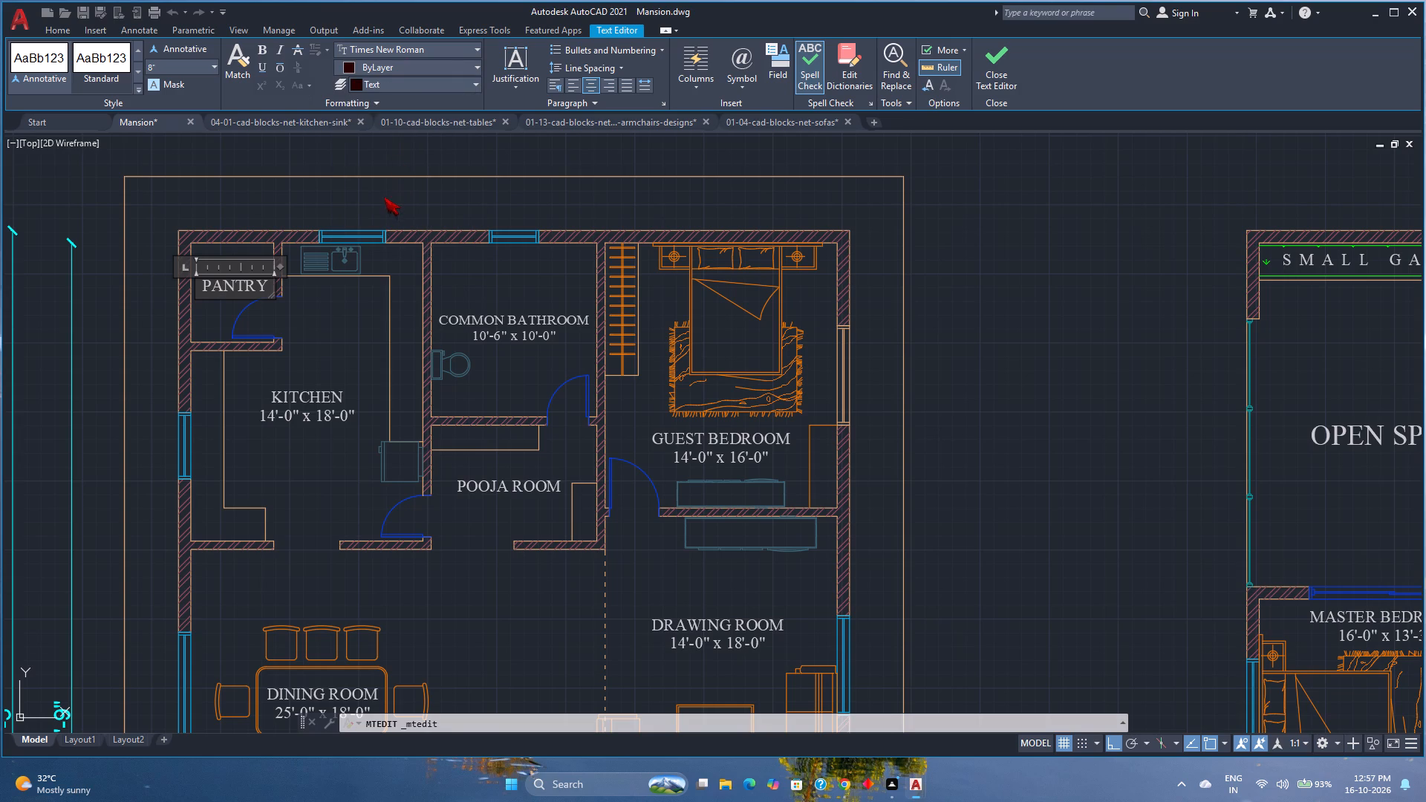
pyautogui.hotkey('ctrl', 'a')
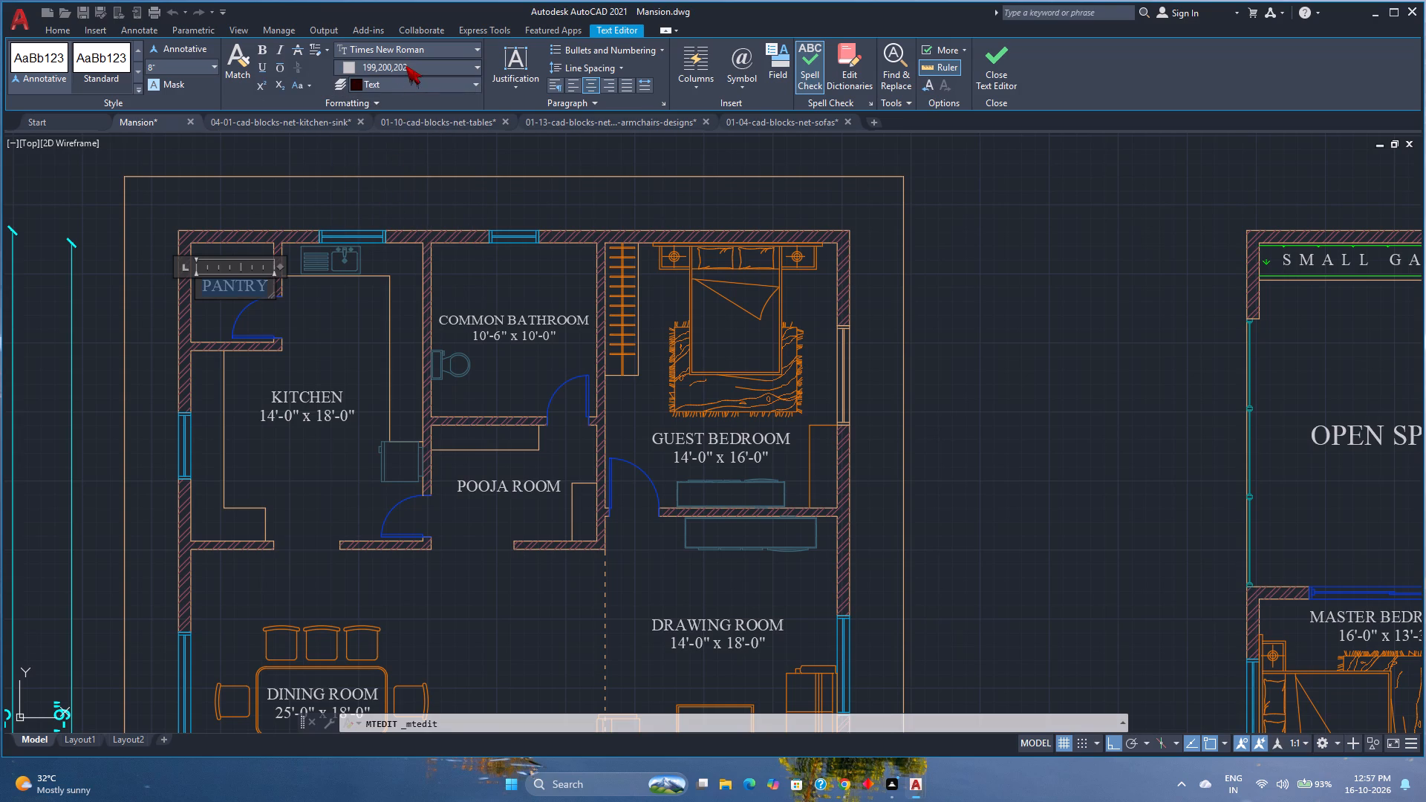
pyautogui.click(406, 65)
pyautogui.click(408, 87)
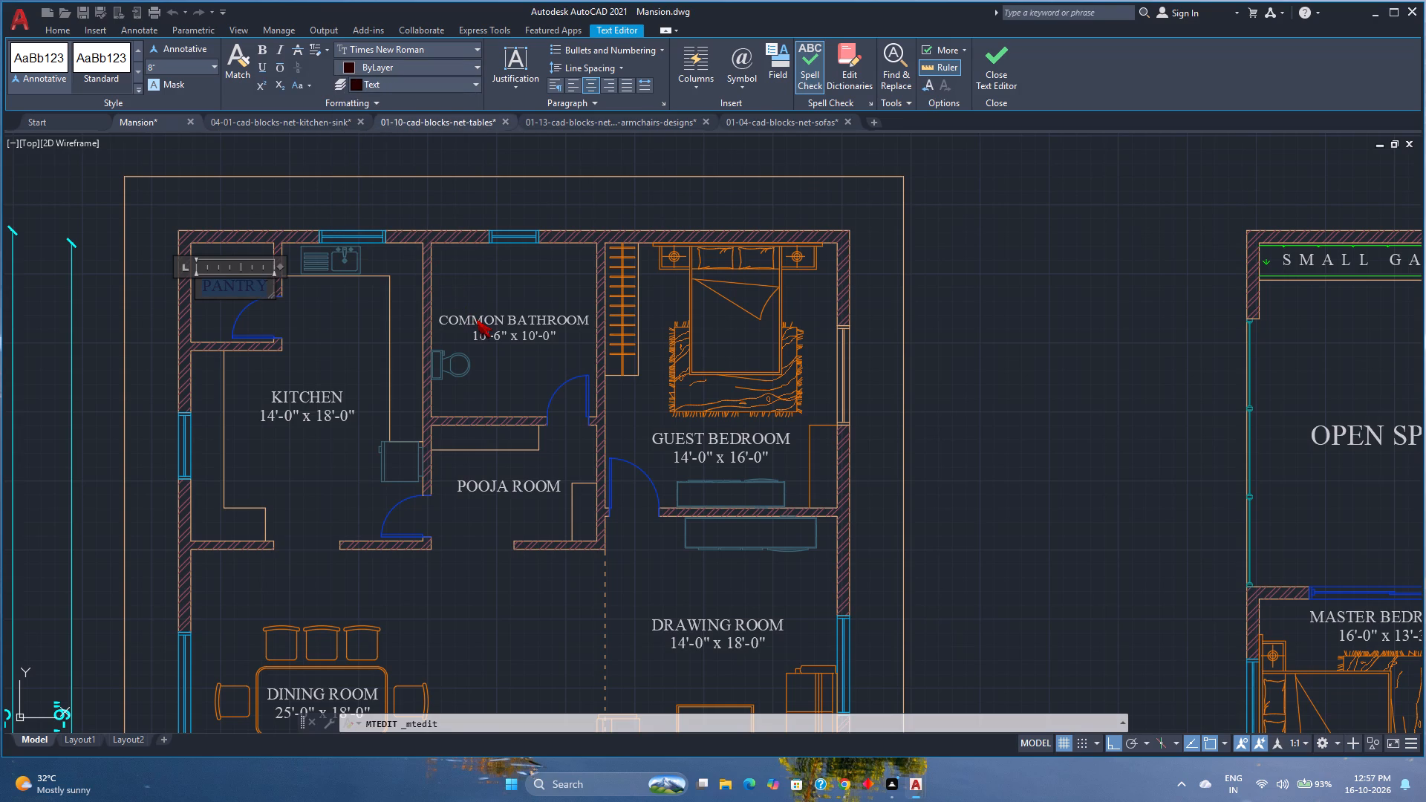
pyautogui.click(985, 65)
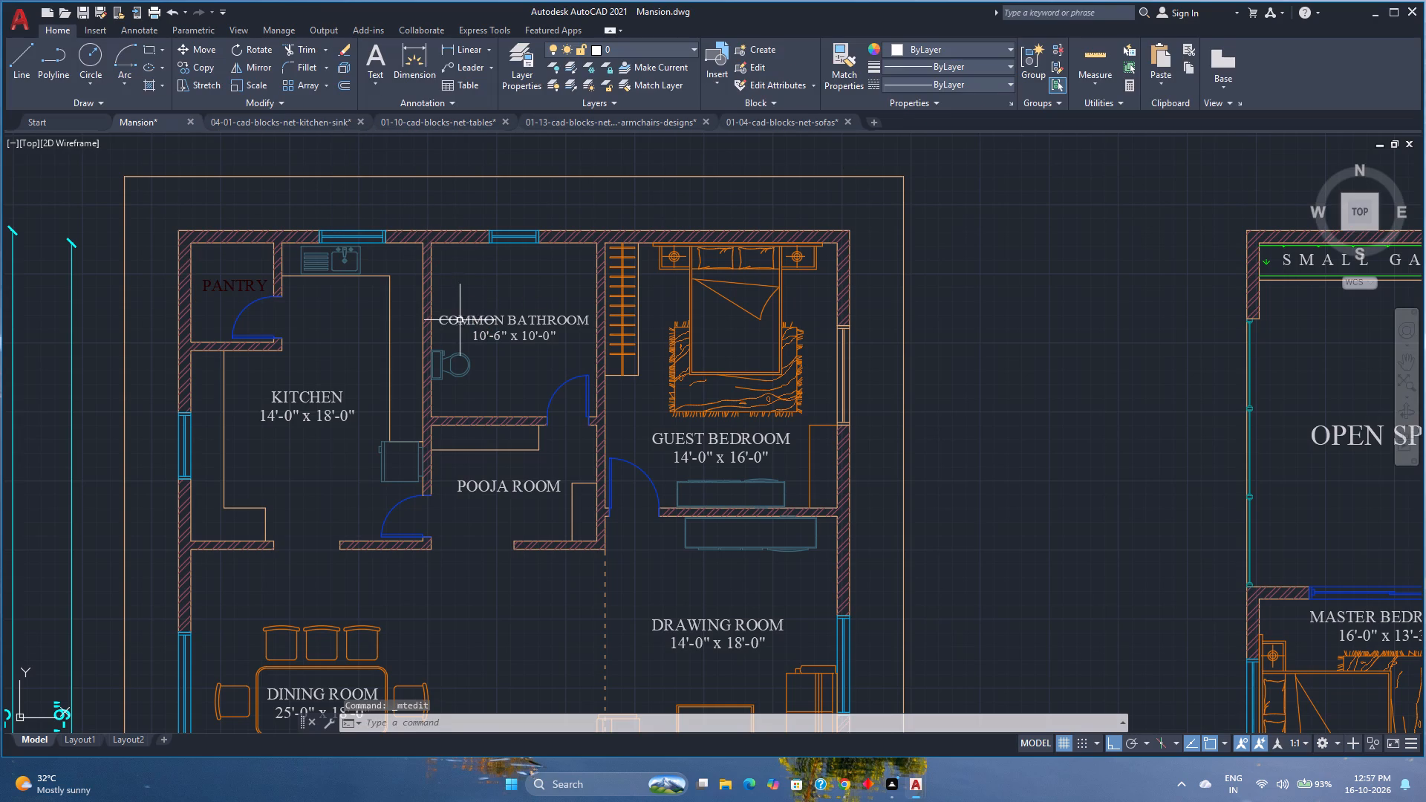
# Set the text colour of the whole COMMON BATHROOM label, including its dimensions line, to ByLayer.
pyautogui.doubleClick(460, 322)
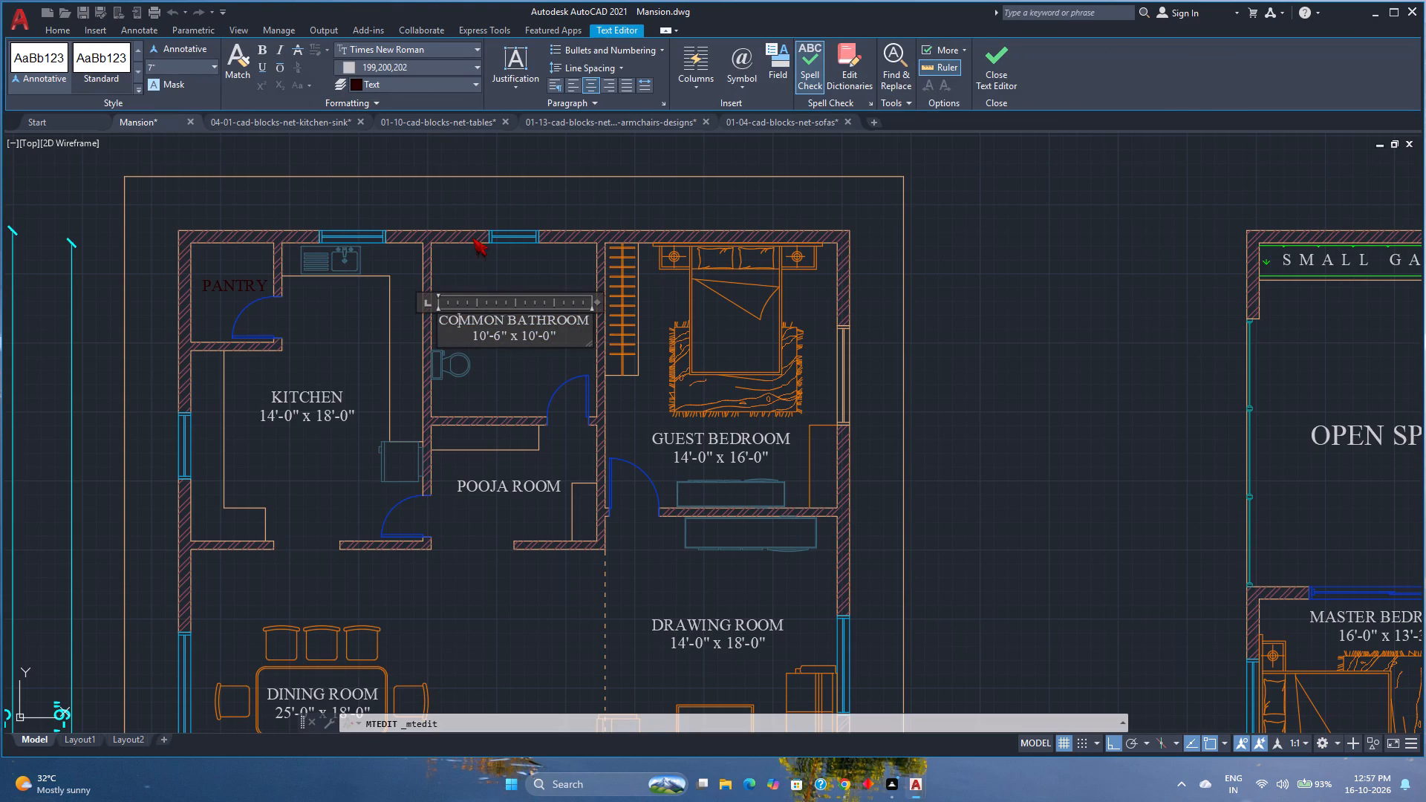
pyautogui.hotkey('ctrl', 'a')
pyautogui.click(426, 65)
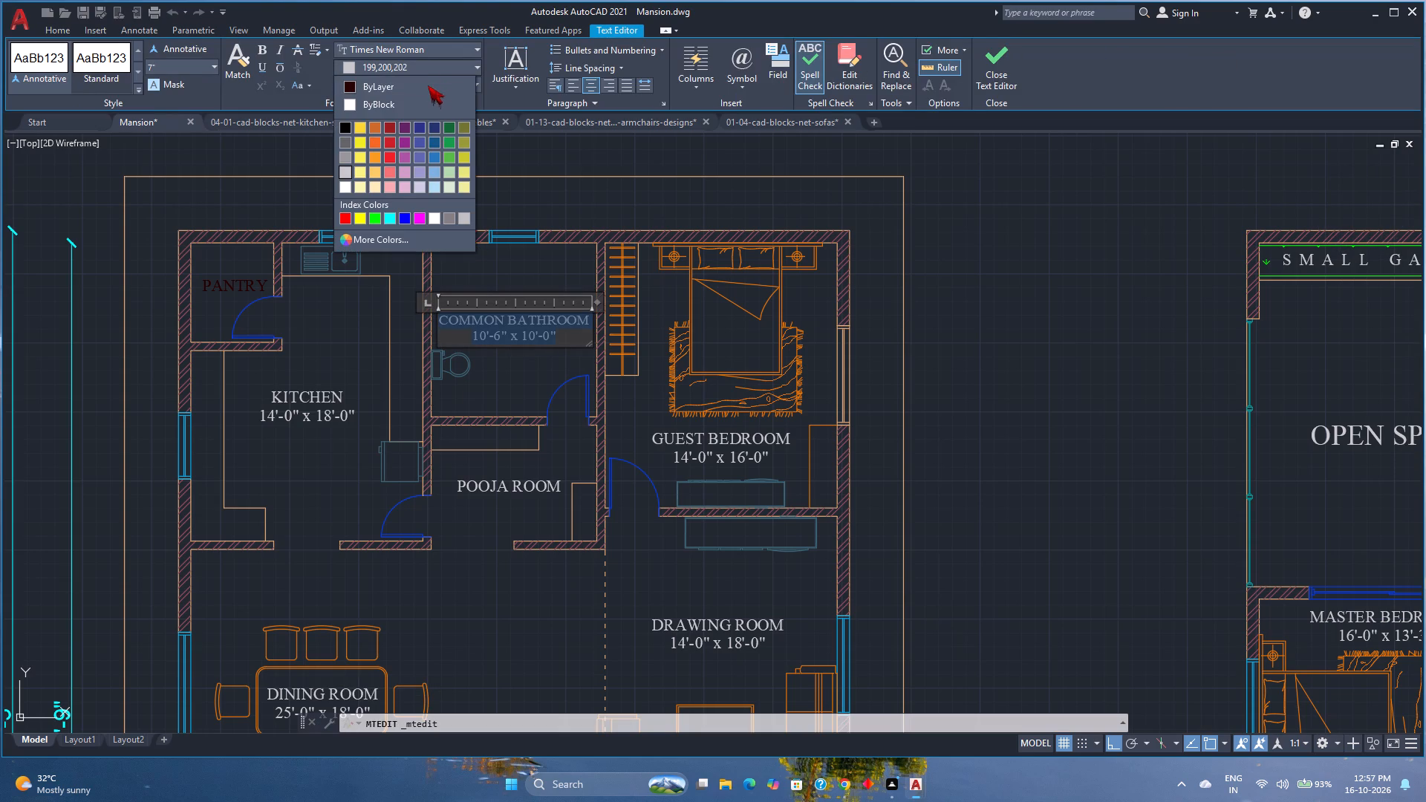
pyautogui.click(433, 88)
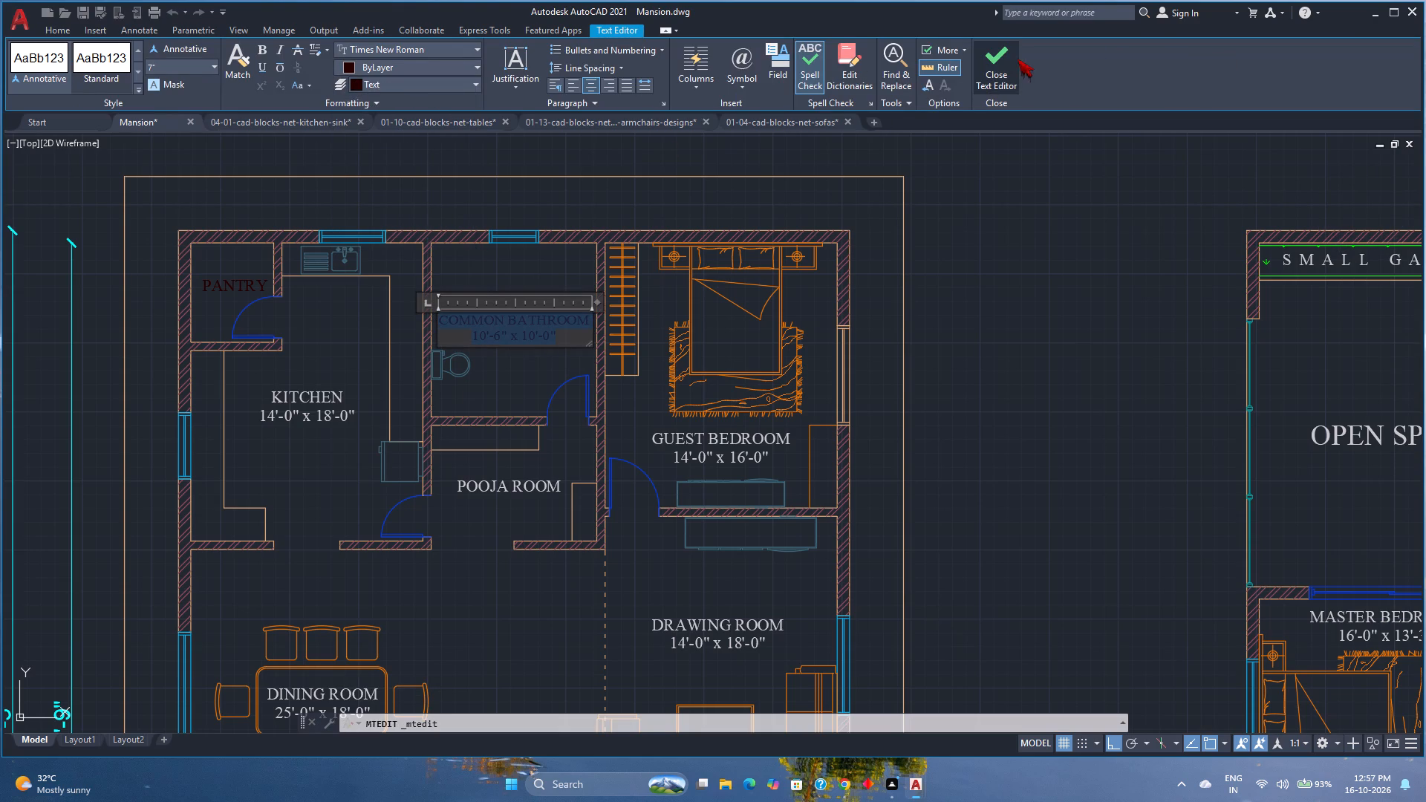
pyautogui.click(1003, 55)
# Set the text colour of the whole KITCHEN label, including its dimensions line, to ByLayer.
pyautogui.doubleClick(307, 396)
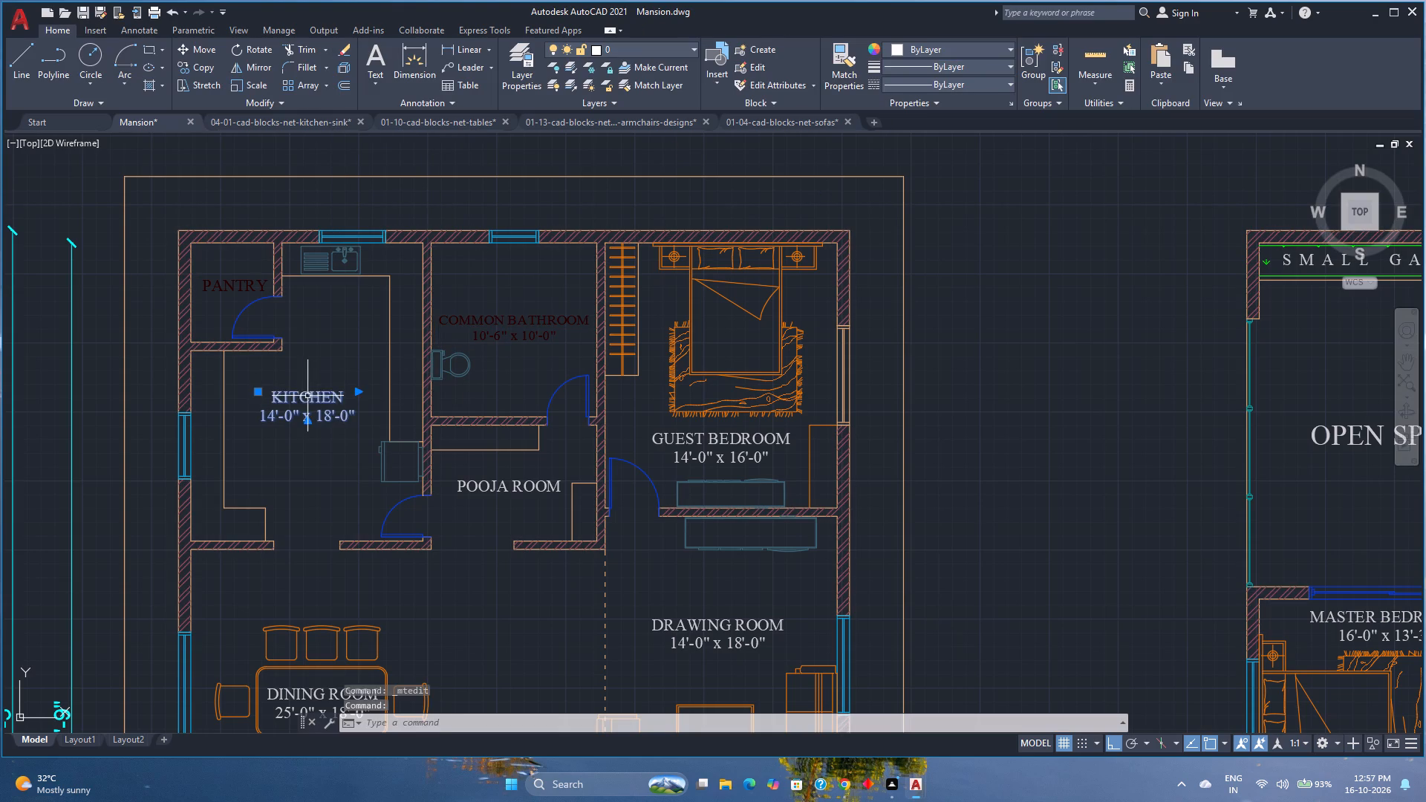
pyautogui.hotkey('ctrl', 'a')
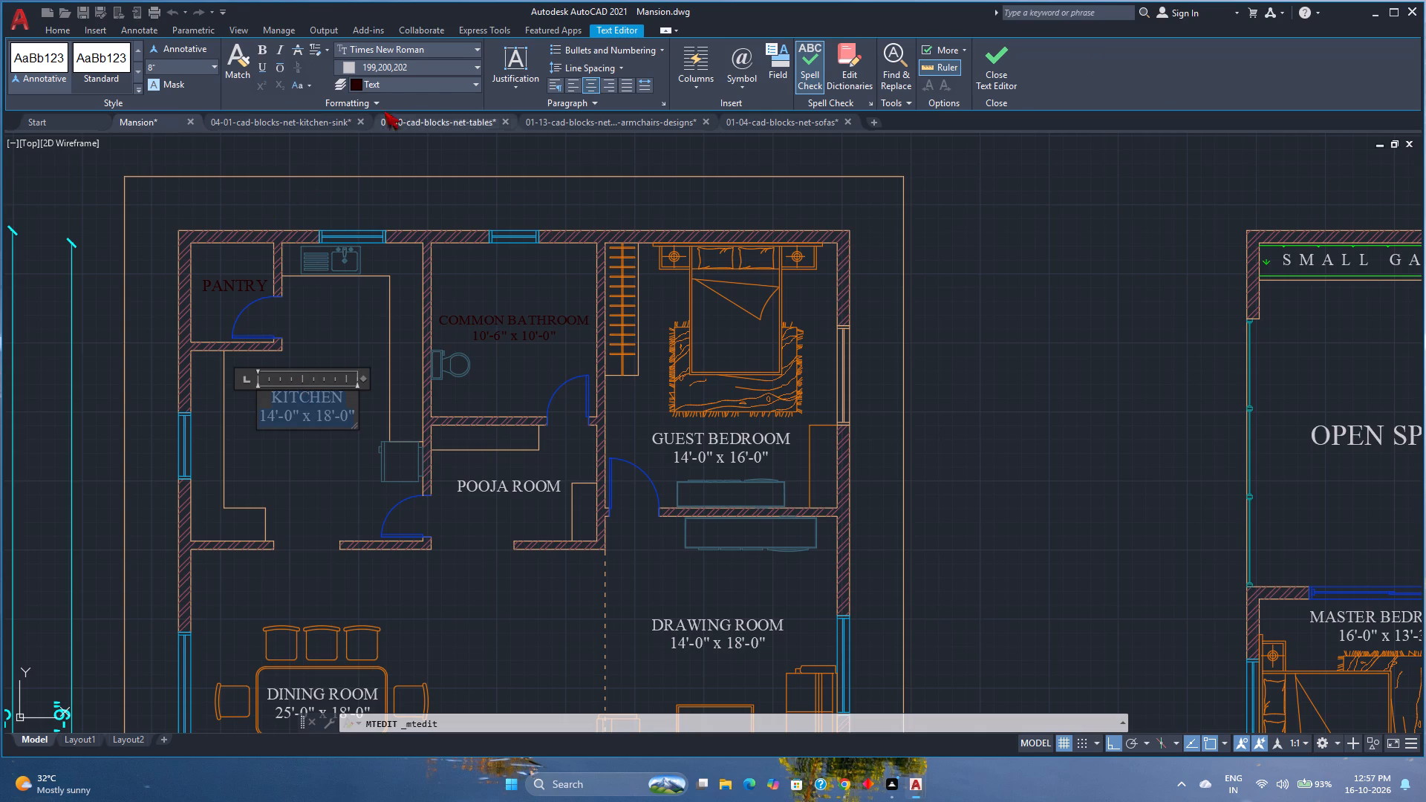
pyautogui.click(429, 65)
pyautogui.click(414, 82)
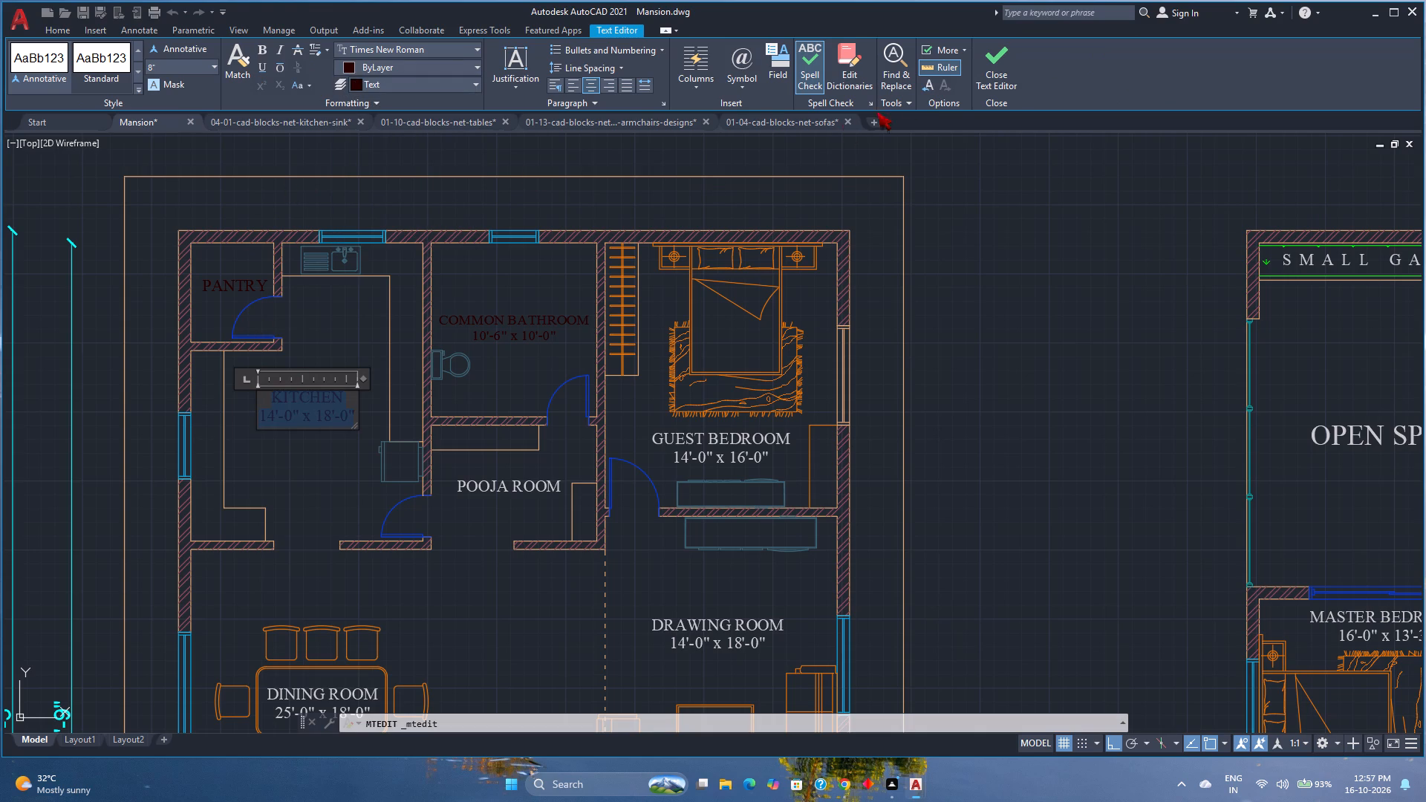
pyautogui.click(978, 67)
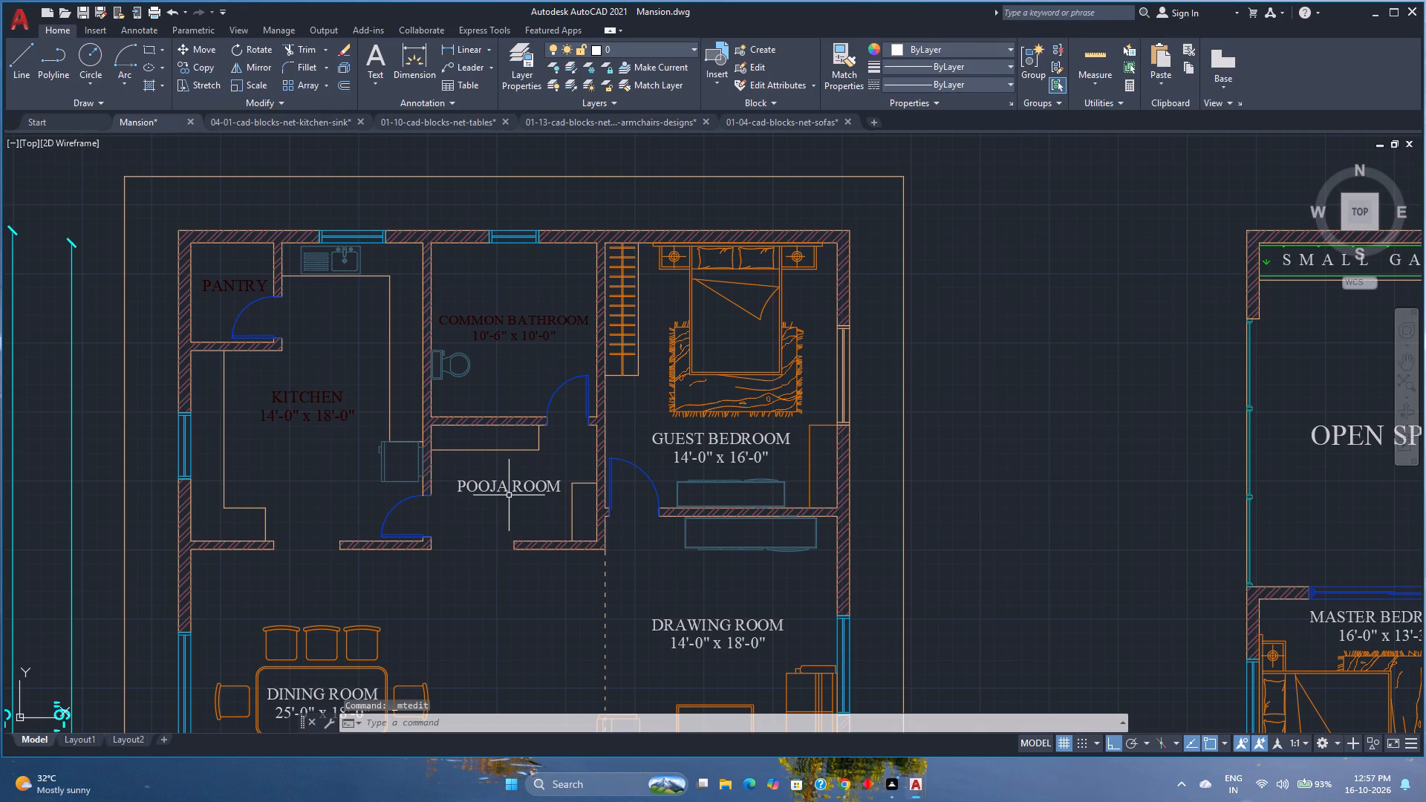
# Set the text colour of the ground floor's POOJA ROOM label to ByLayer.
pyautogui.doubleClick(509, 489)
pyautogui.hotkey('ctrl', 'a')
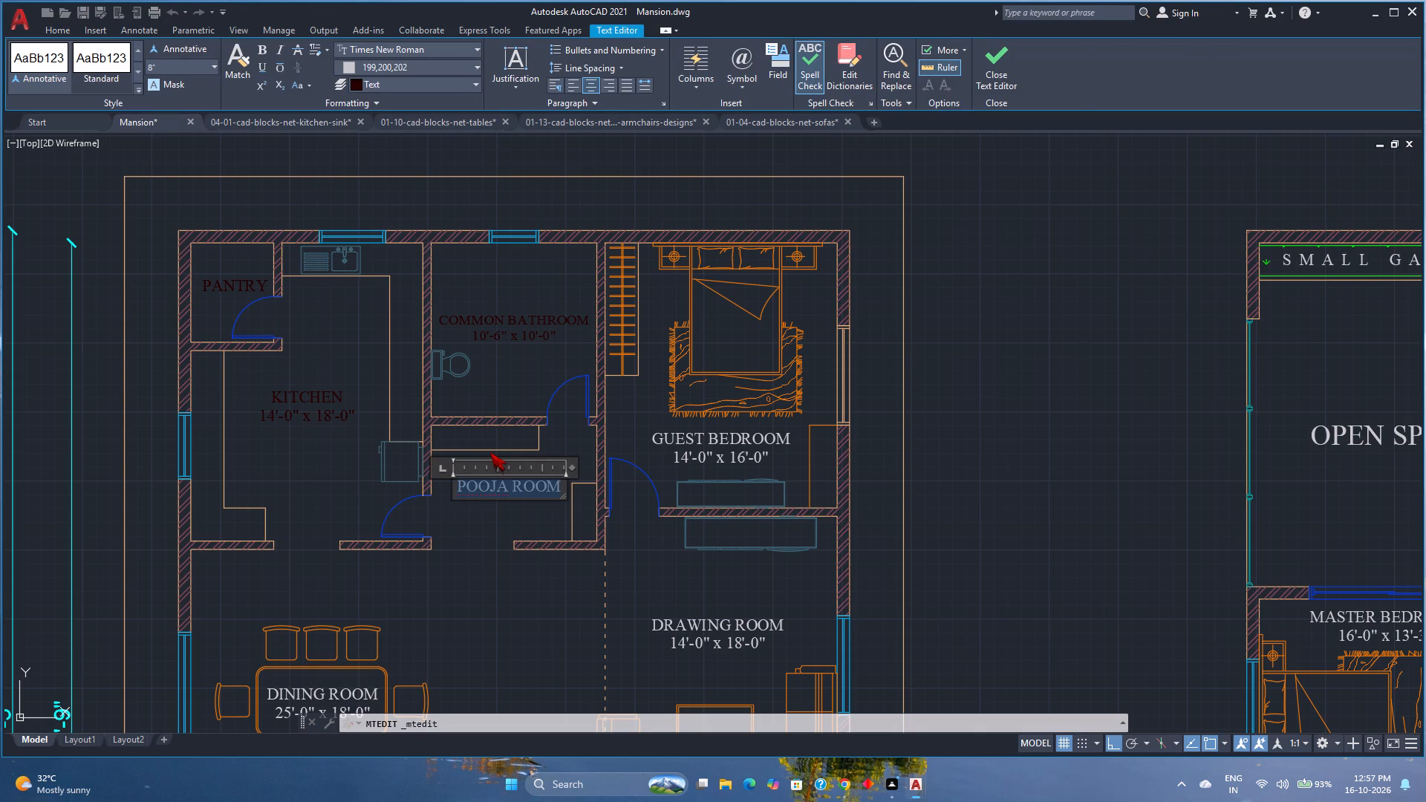
pyautogui.click(386, 59)
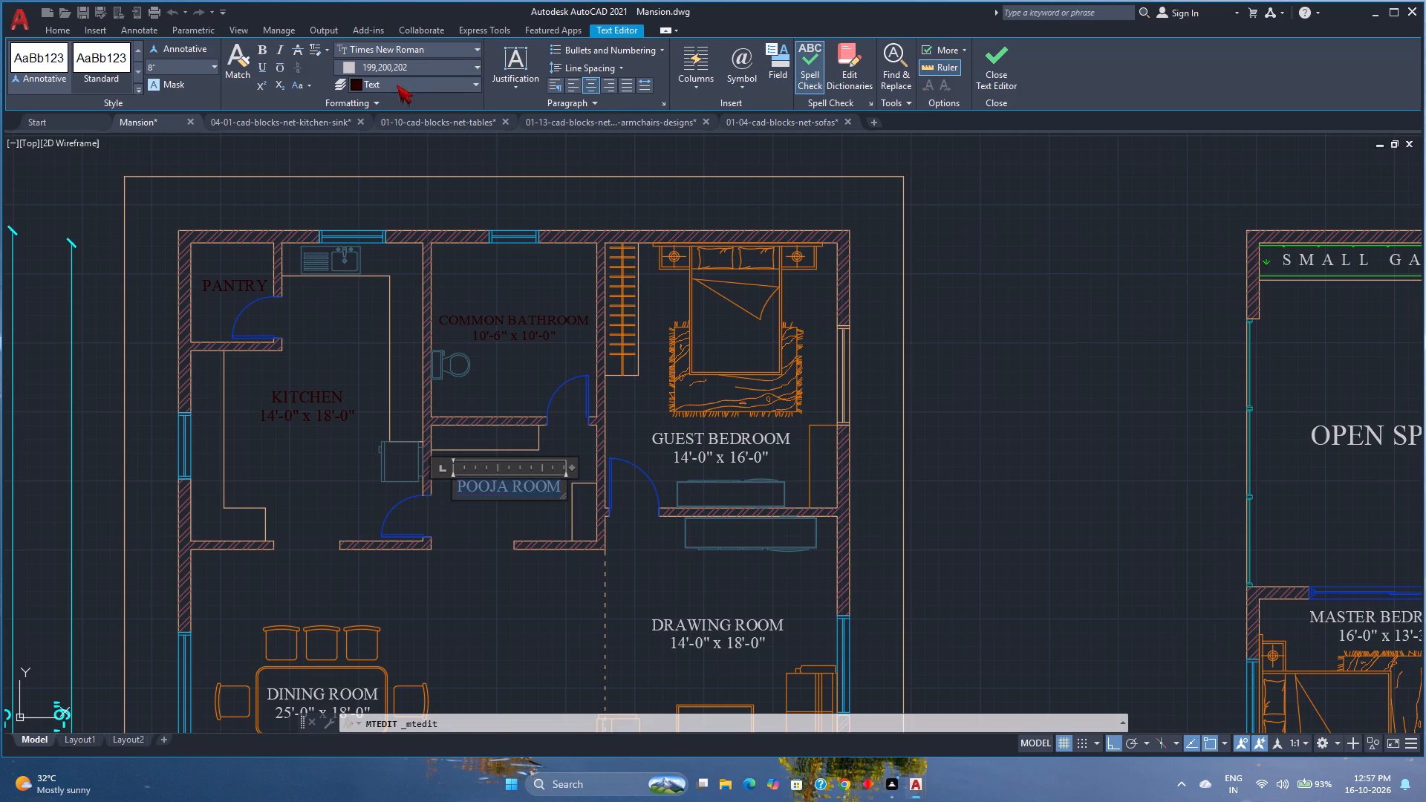
pyautogui.click(408, 71)
pyautogui.click(408, 86)
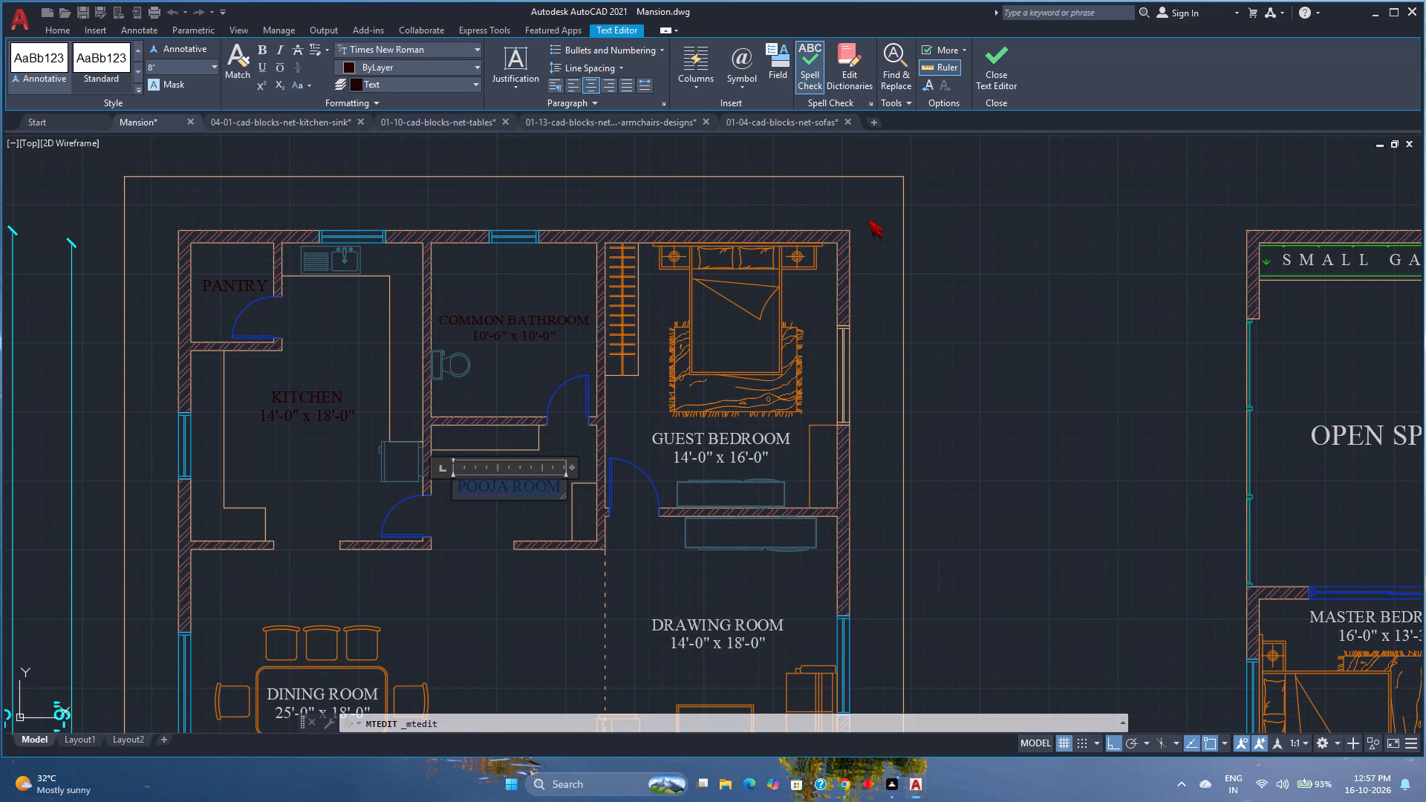
pyautogui.click(718, 442)
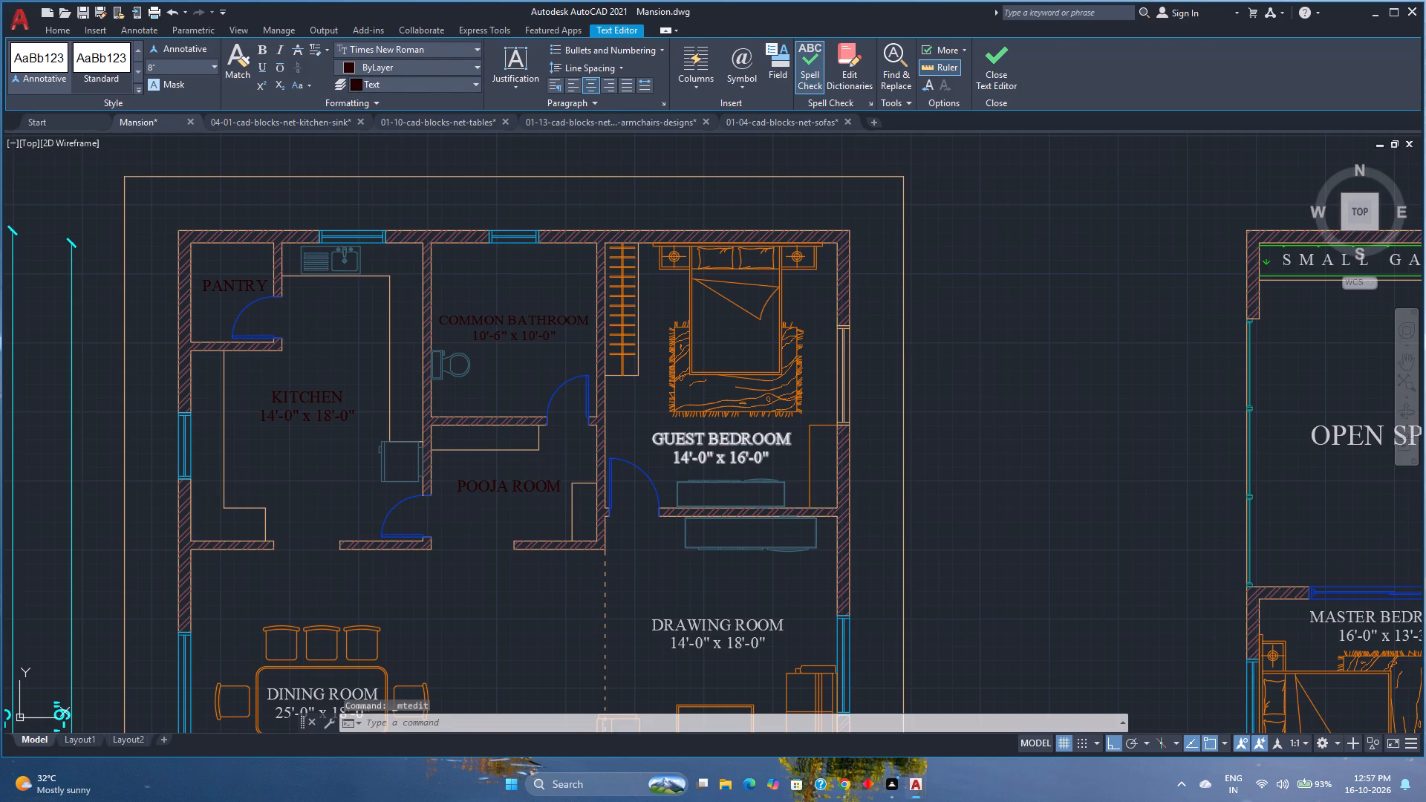
# Set the text colour of the whole GUEST BEDROOM label, including its dimensions line, to ByLayer.
pyautogui.doubleClick(716, 442)
pyautogui.hotkey('ctrl', 'a')
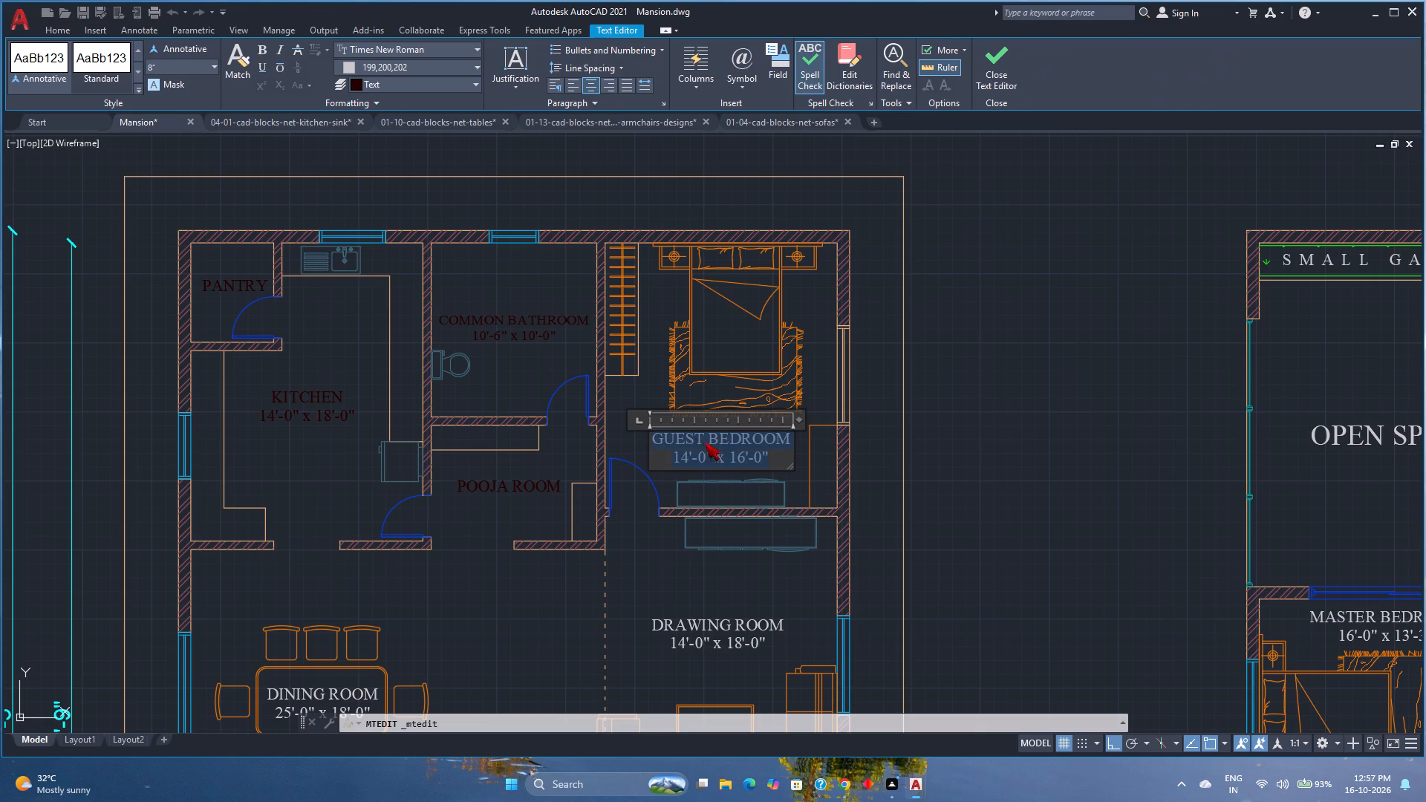
pyautogui.click(415, 65)
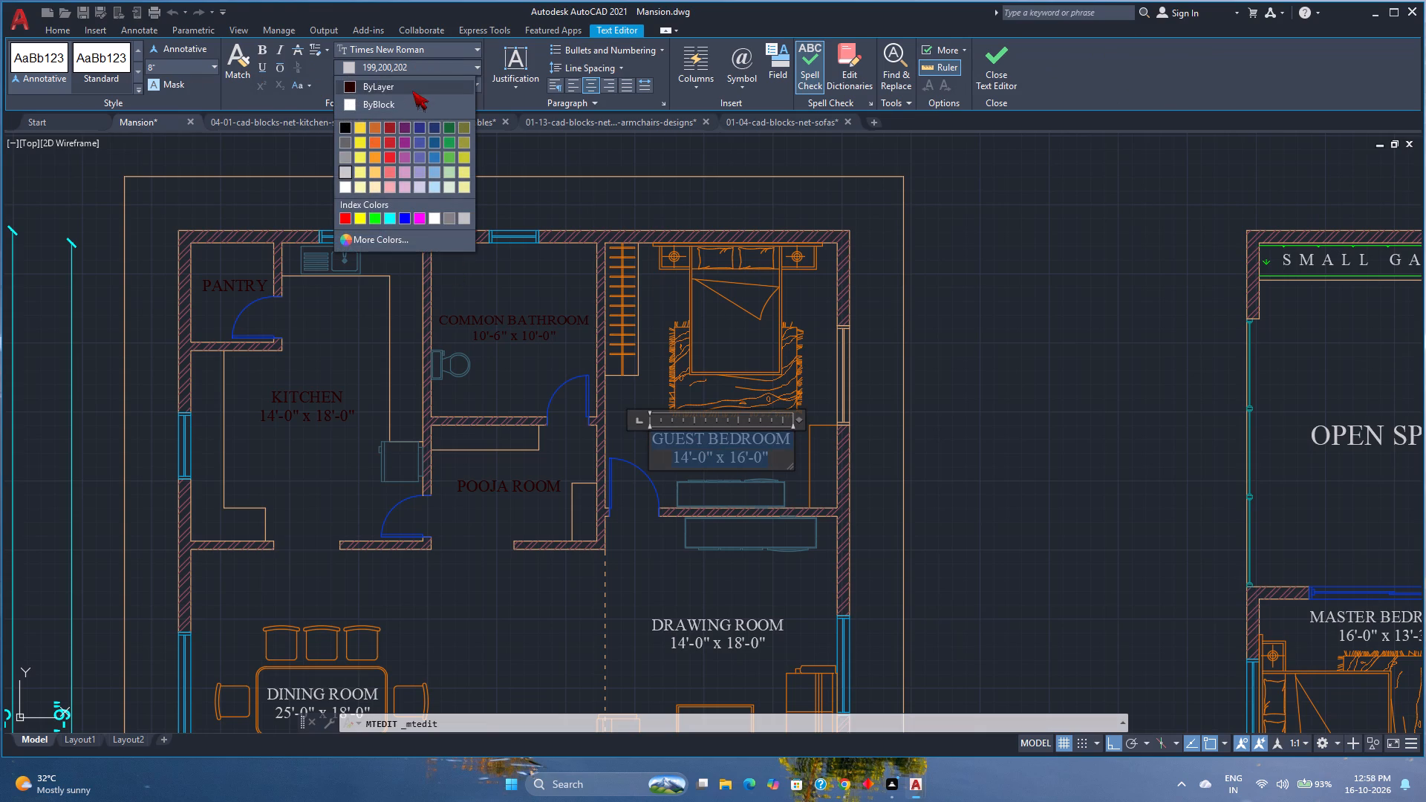
pyautogui.click(419, 85)
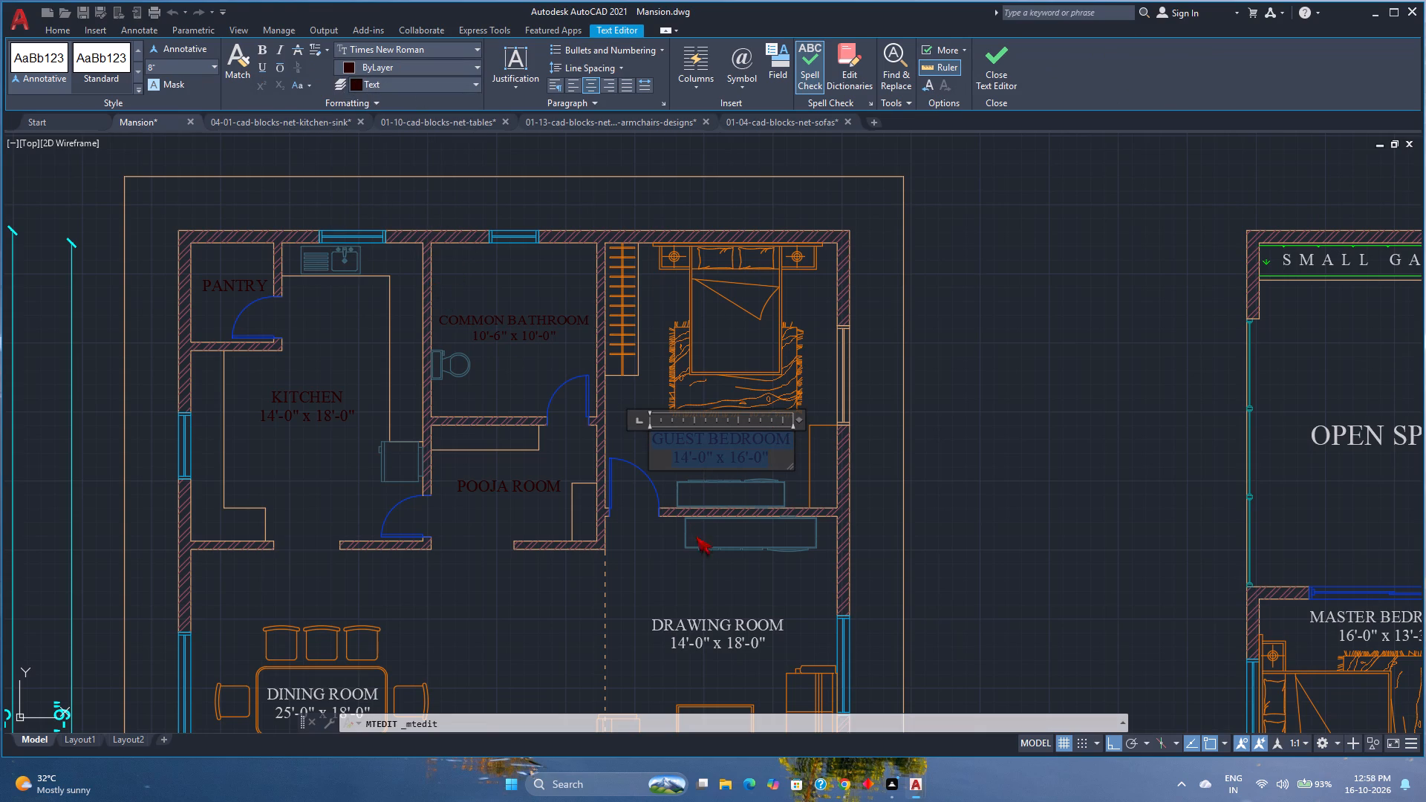
pyautogui.click(709, 627)
# Set the text colour of the whole DRAWING ROOM label, including its dimensions line, to ByLayer.
pyautogui.doubleClick(709, 627)
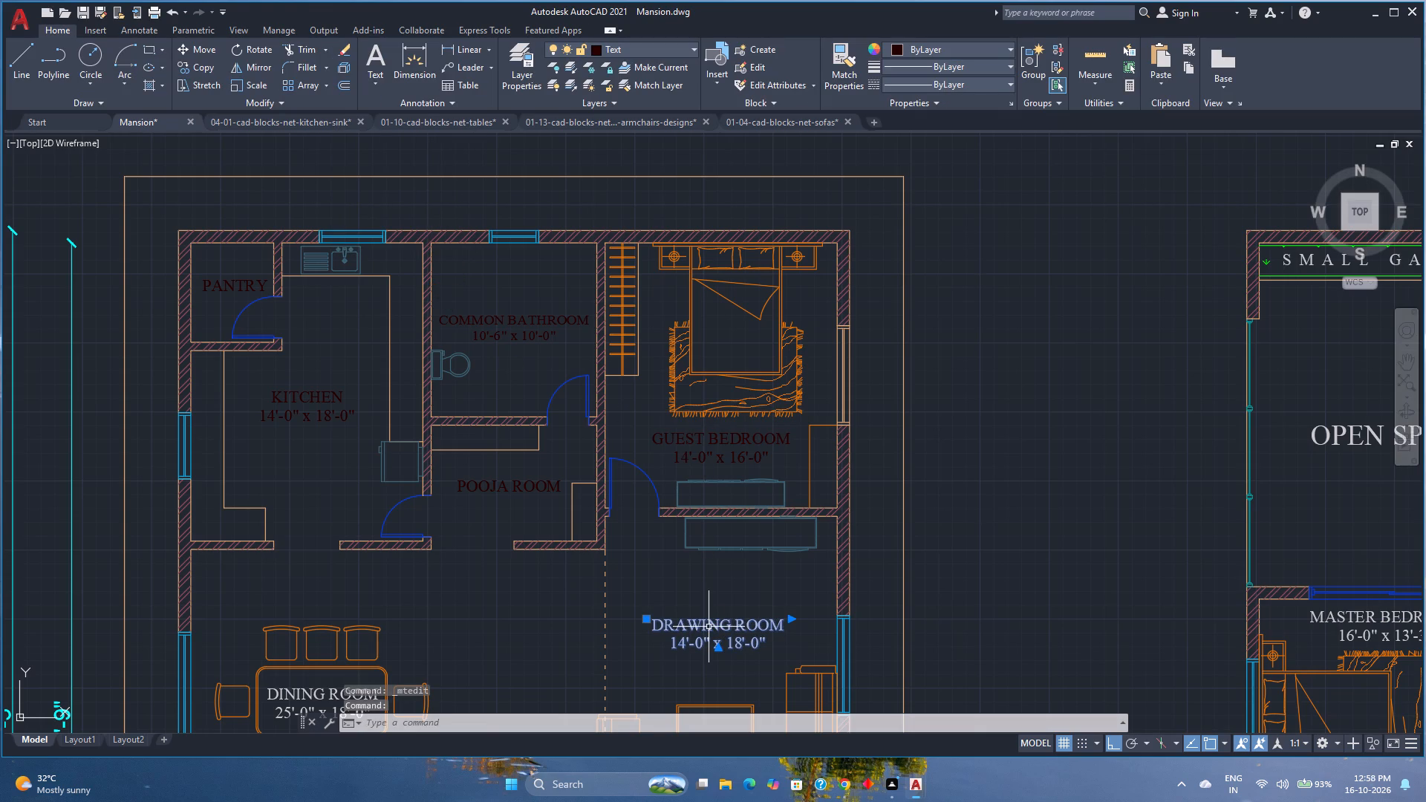
pyautogui.hotkey('ctrl', 'a')
pyautogui.doubleClick(709, 627)
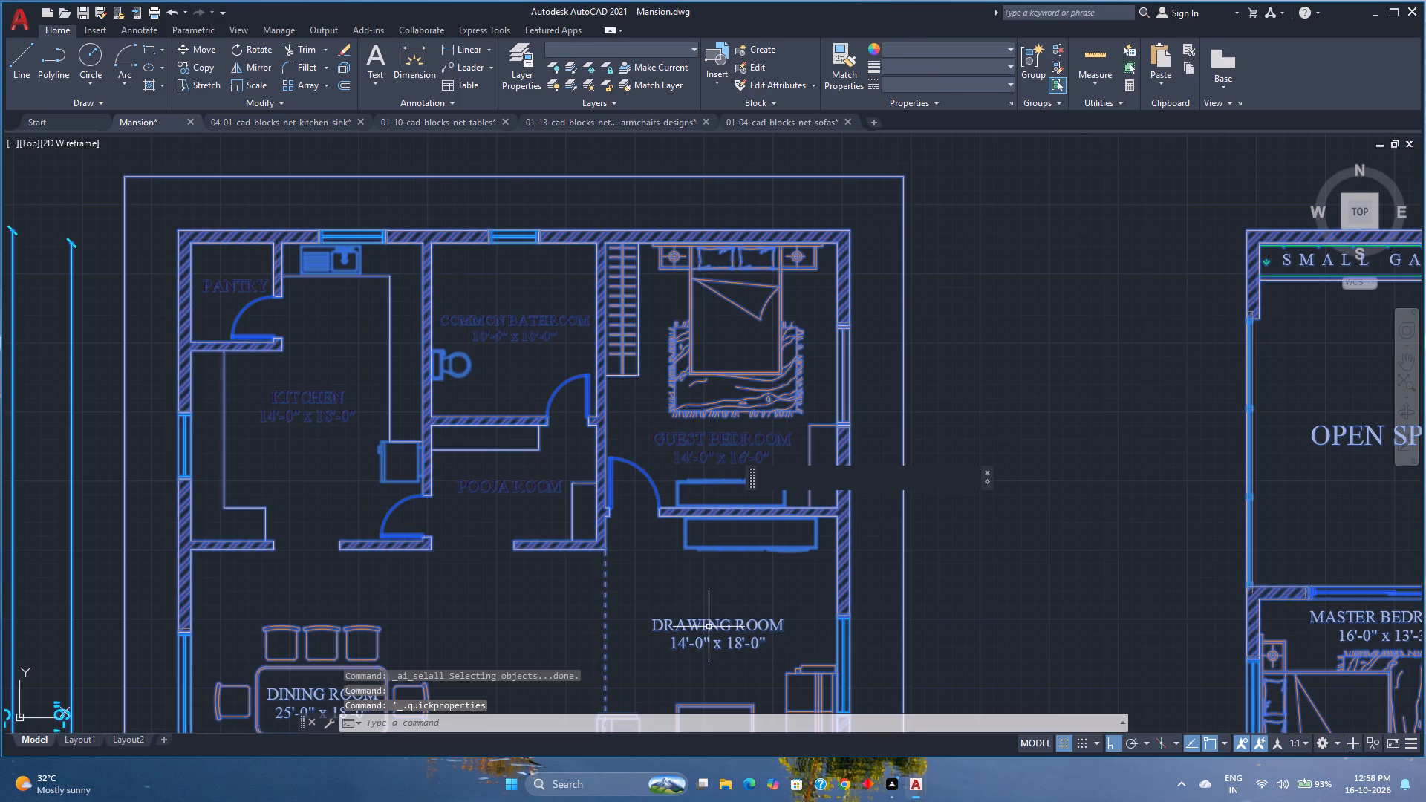
pyautogui.press('Escape')
pyautogui.doubleClick(709, 627)
pyautogui.hotkey('ctrl', 'a')
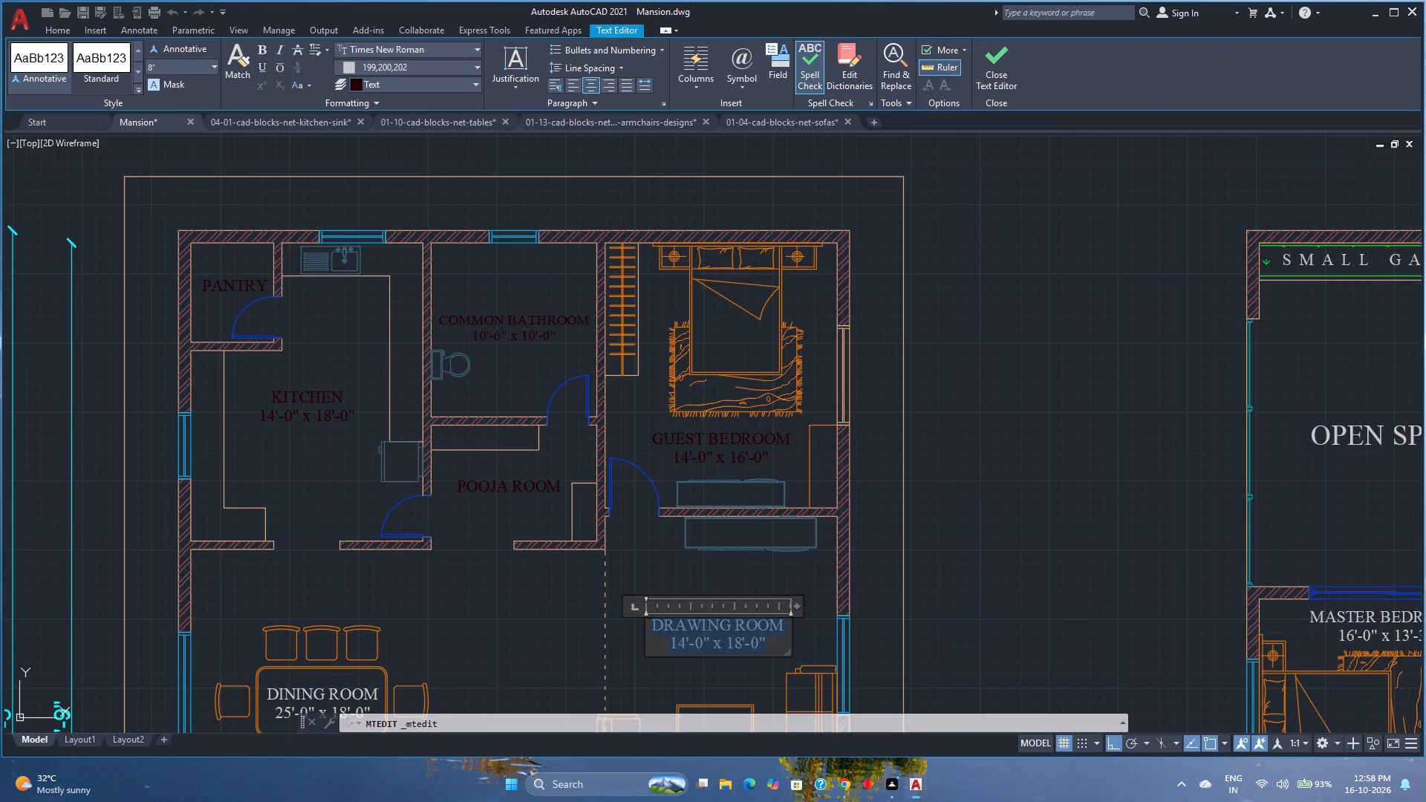
pyautogui.click(414, 63)
pyautogui.click(395, 92)
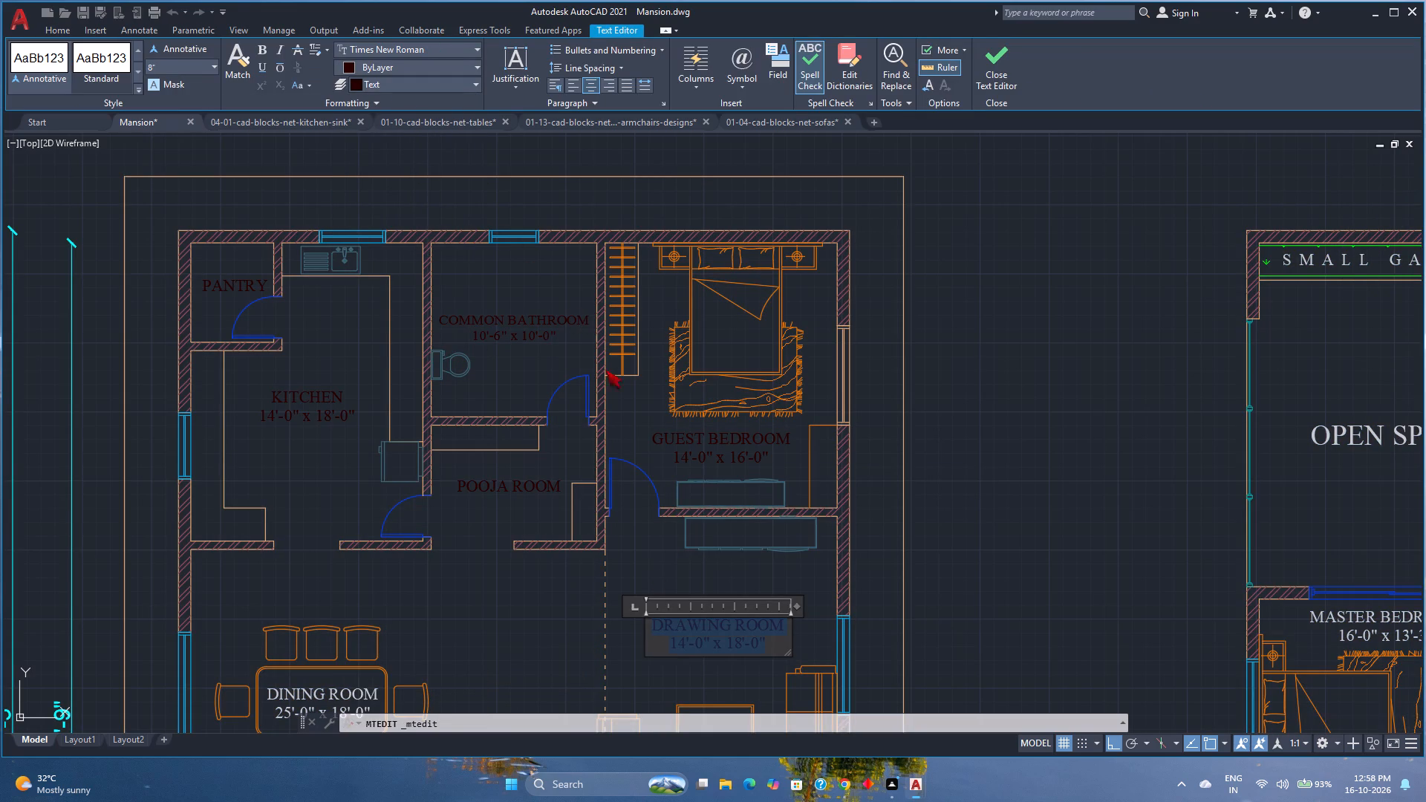
pyautogui.click(418, 648)
# Set the text colour of the whole DINING ROOM label, including its dimensions line, to ByLayer.
pyautogui.scroll(-2, 478, 584)
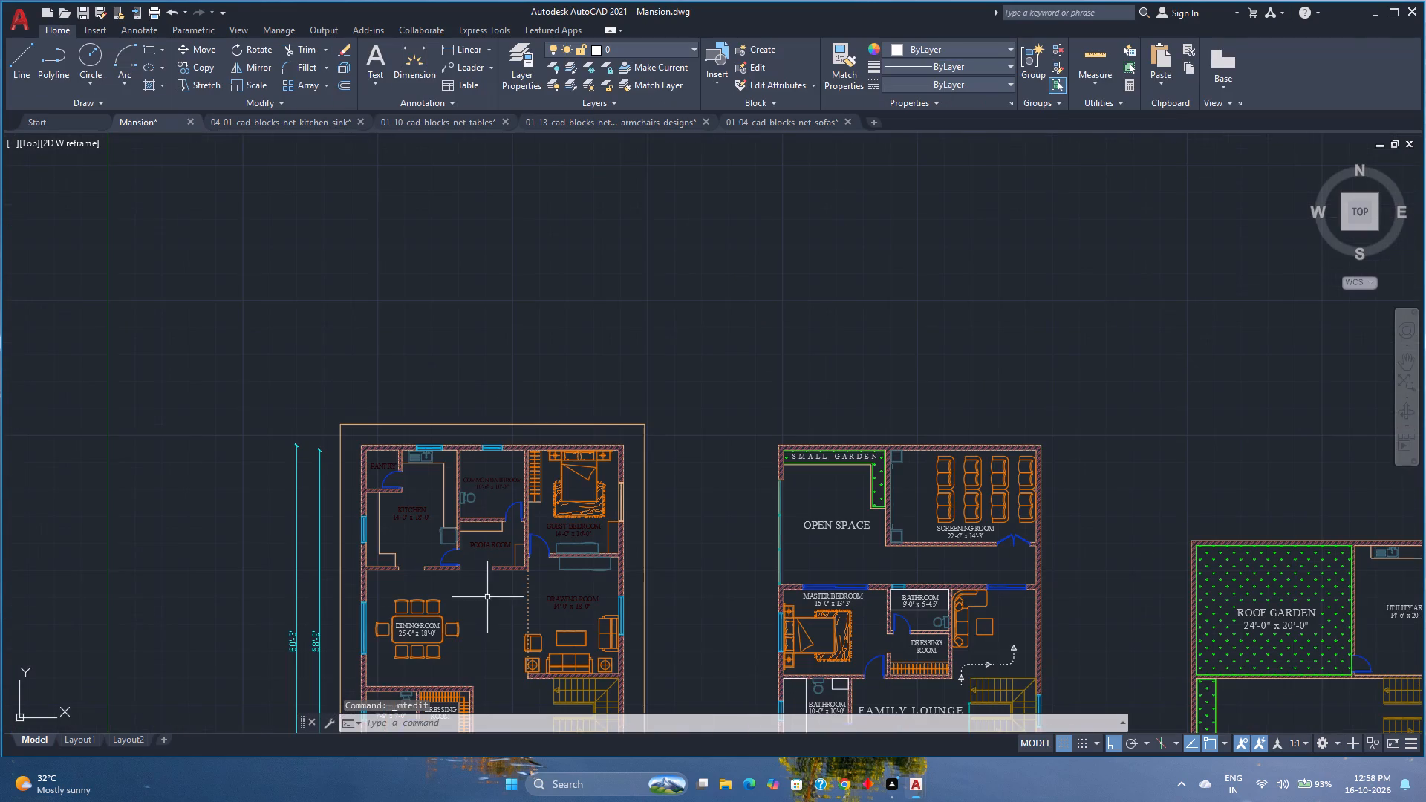
pyautogui.moveTo(504, 635); pyautogui.dragTo(477, 526, button='middle')
pyautogui.middleClick(478, 521)
pyautogui.moveTo(487, 502); pyautogui.dragTo(495, 489, button='middle')
pyautogui.middleClick(496, 489)
pyautogui.middleClick(499, 484)
pyautogui.scroll(3, 450, 492)
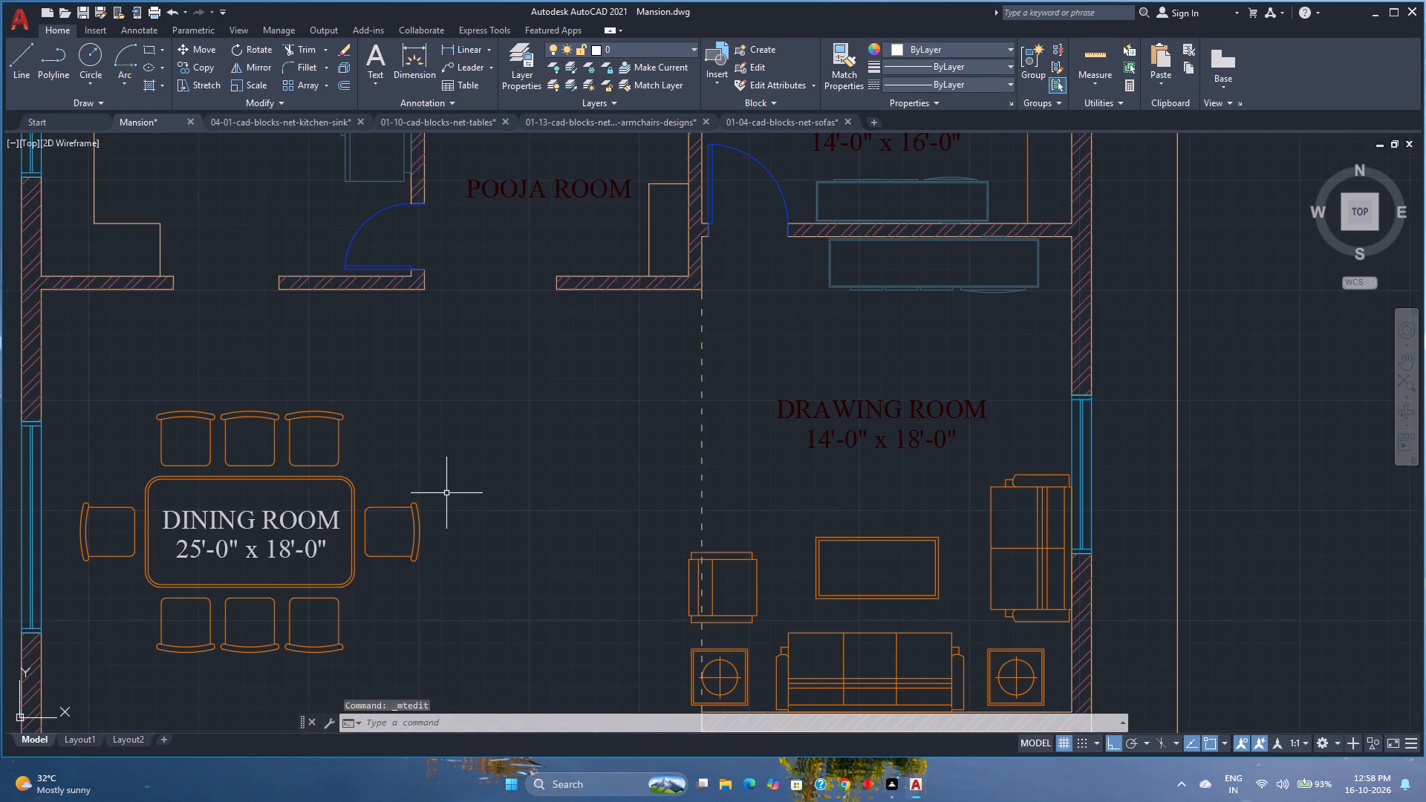
pyautogui.doubleClick(281, 521)
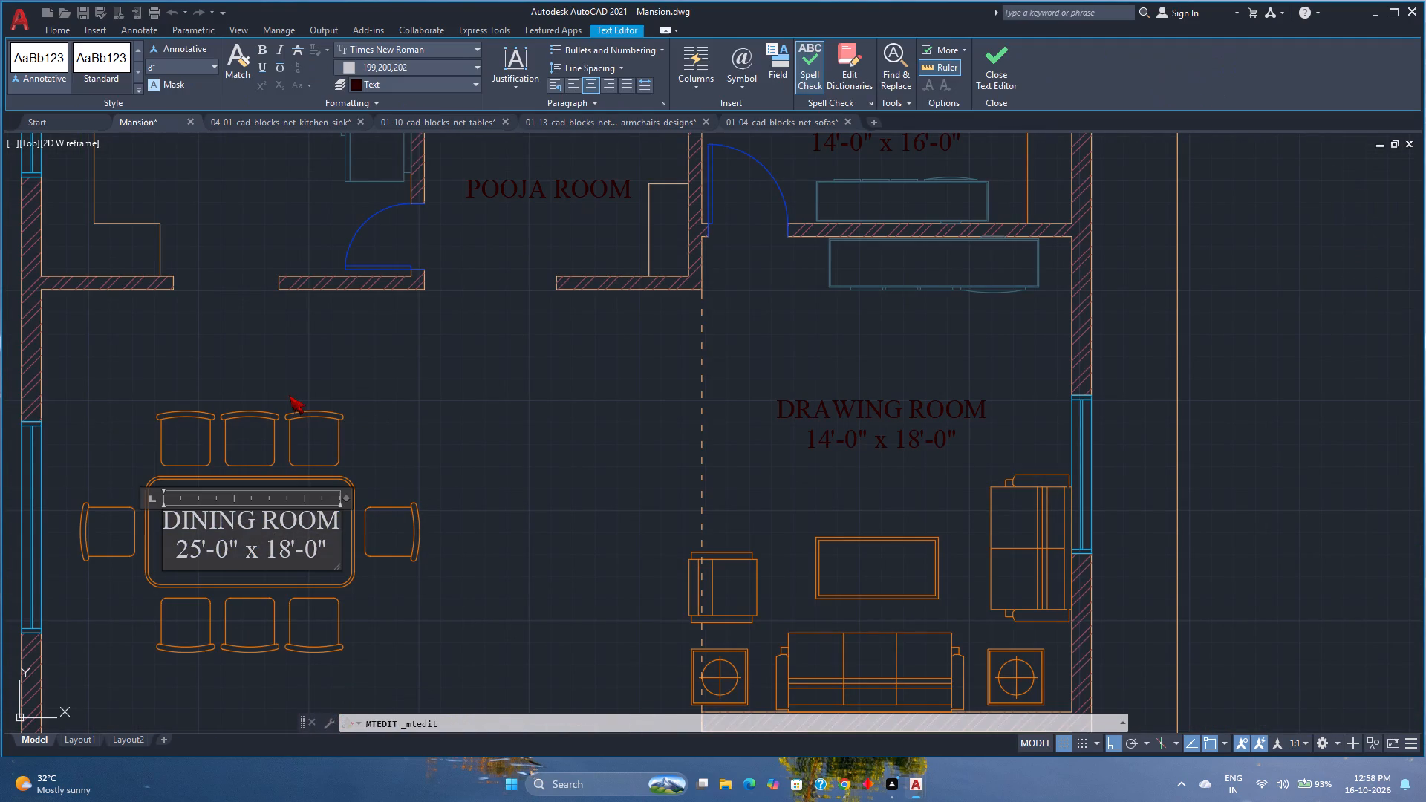
pyautogui.hotkey('ctrl', 'a')
pyautogui.click(396, 68)
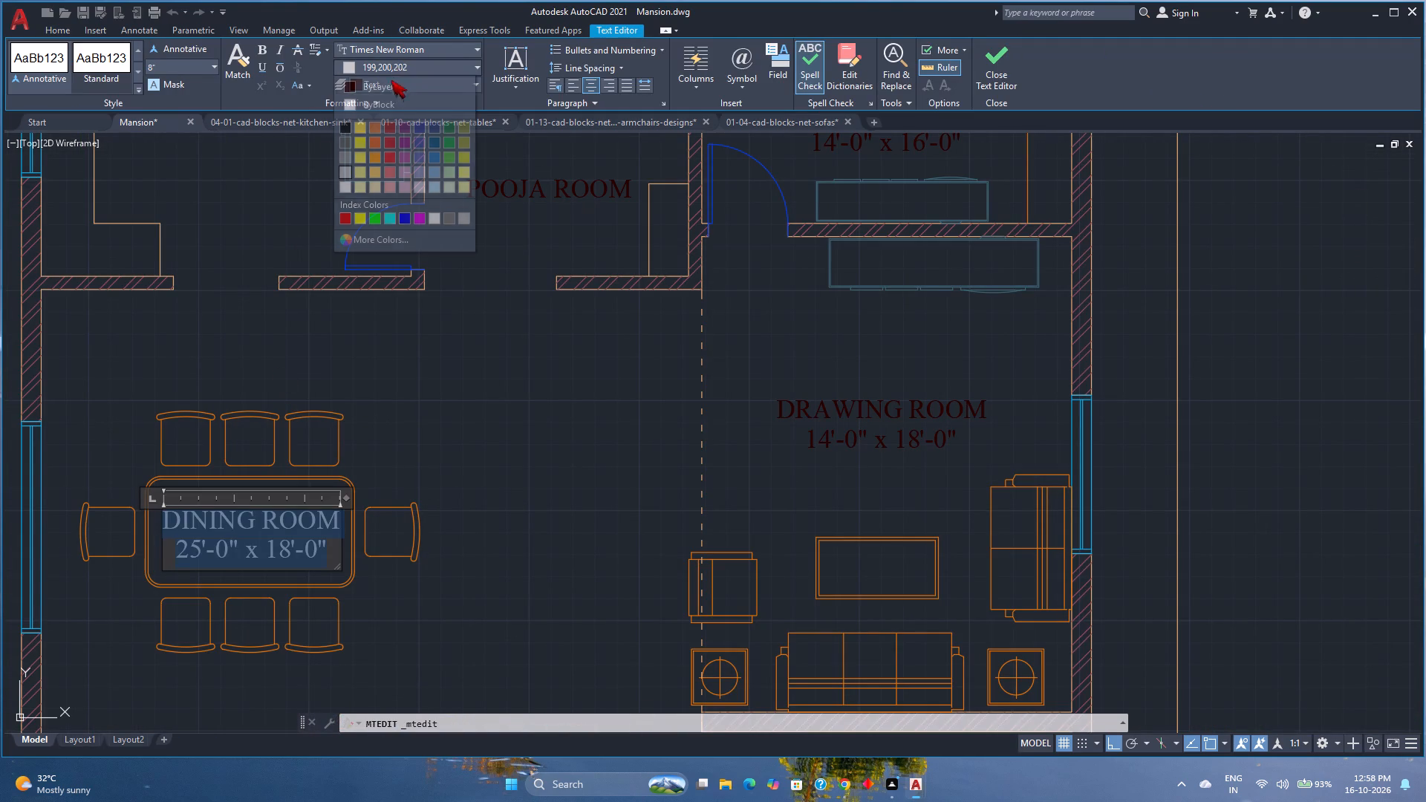
pyautogui.click(388, 88)
pyautogui.click(520, 391)
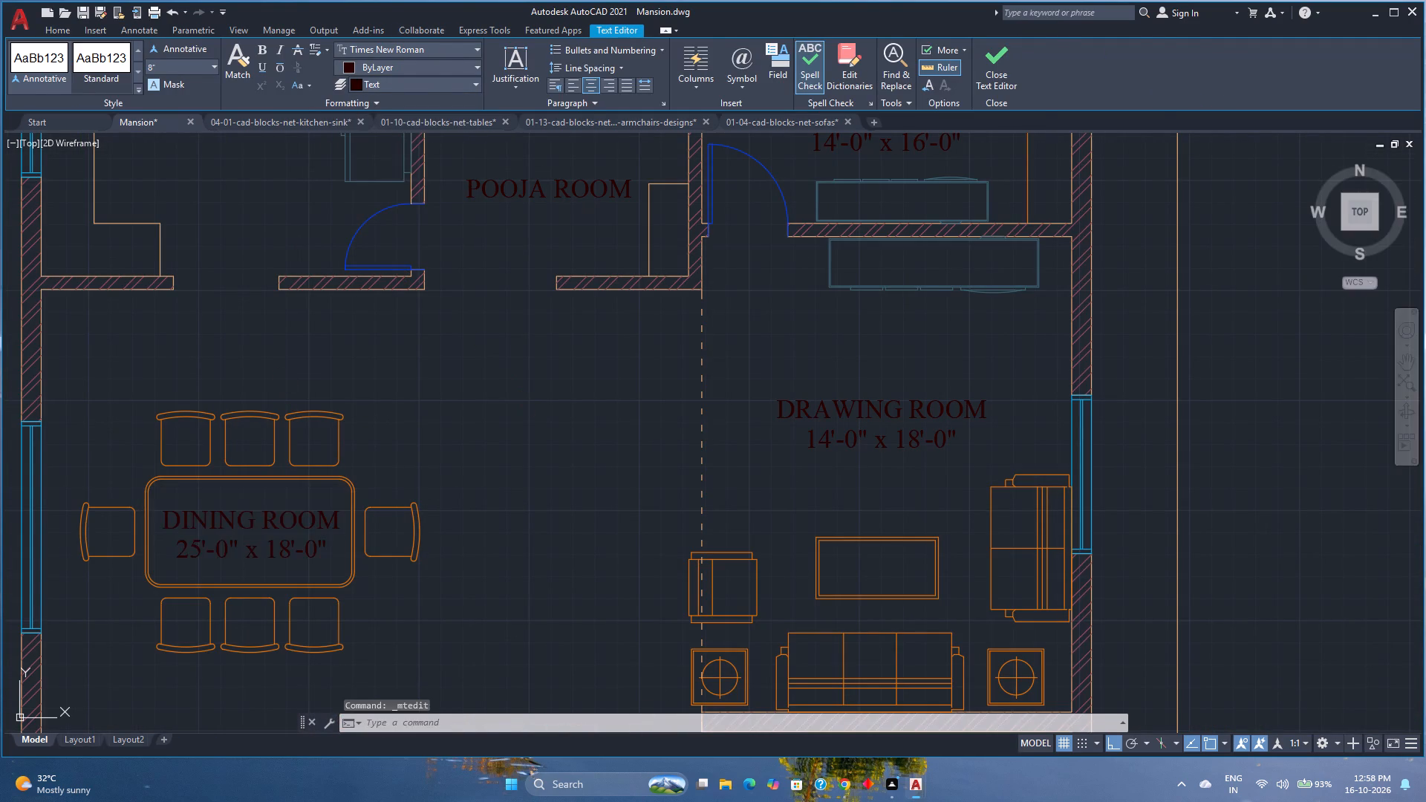
# Set the text colour of the ground floor's 7'-9" x 7'-0" BATHROOM label, including its dimensions line, to ByLayer.
pyautogui.scroll(-2, 520, 391)
pyautogui.moveTo(543, 519); pyautogui.dragTo(532, 442, button='middle')
pyautogui.middleClick(532, 442)
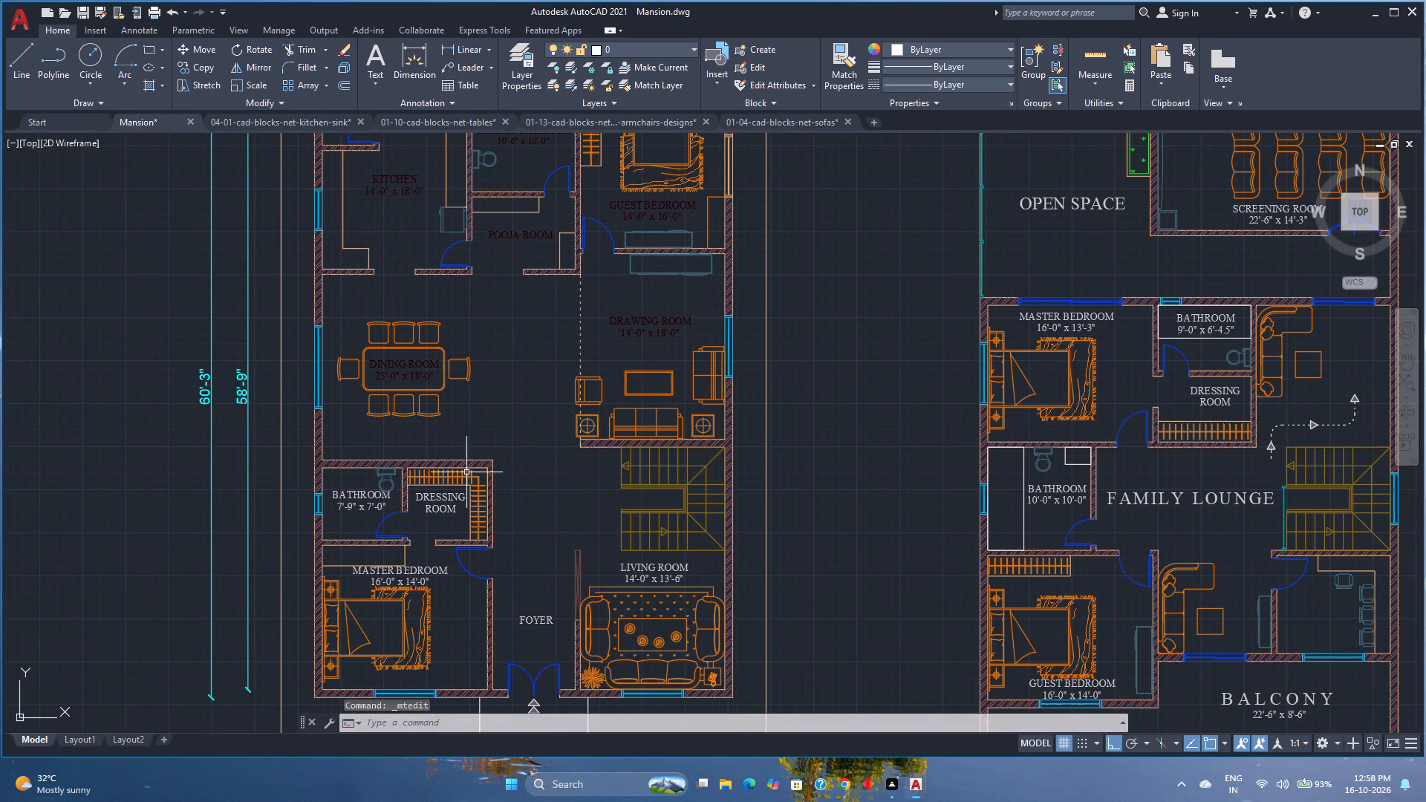
pyautogui.doubleClick(377, 498)
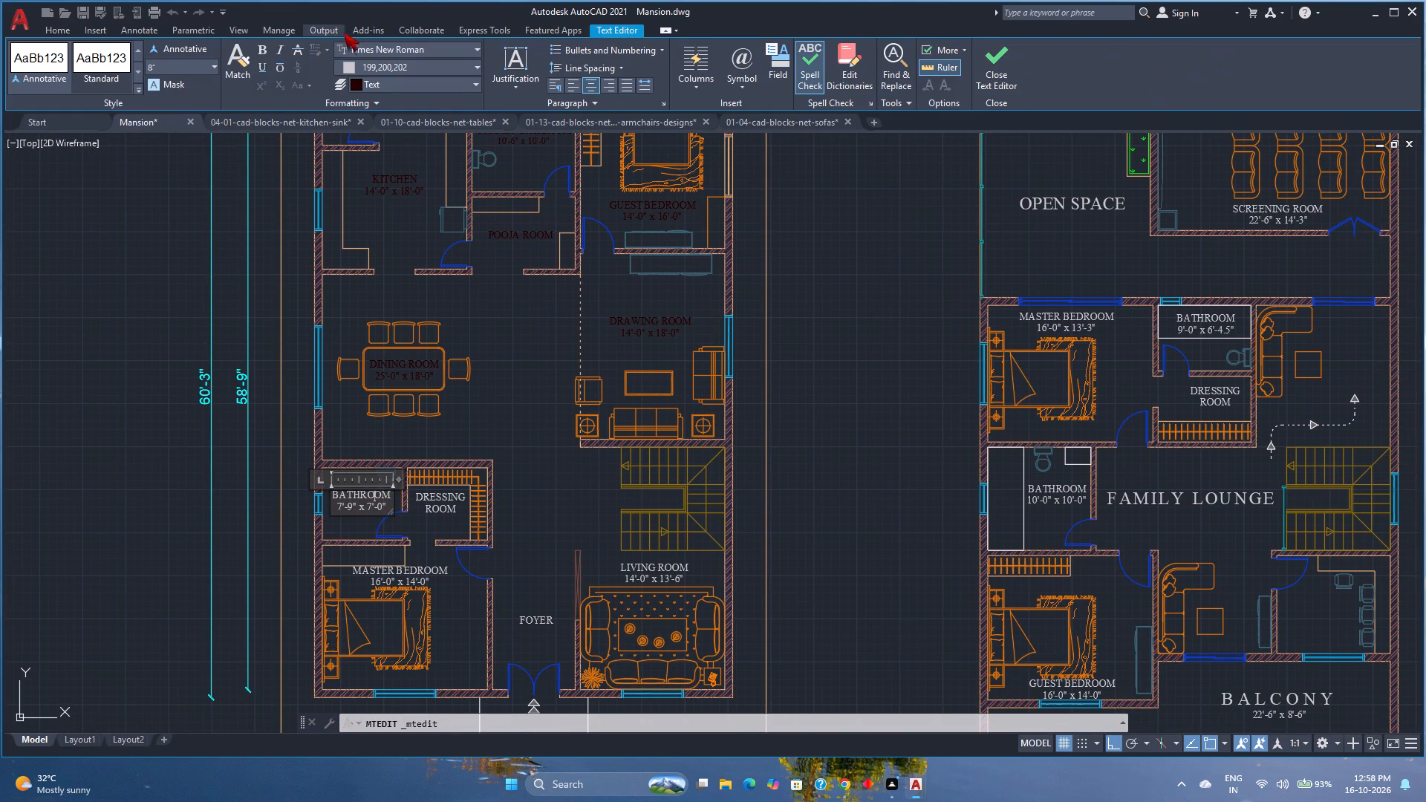
pyautogui.hotkey('ctrl', 'a')
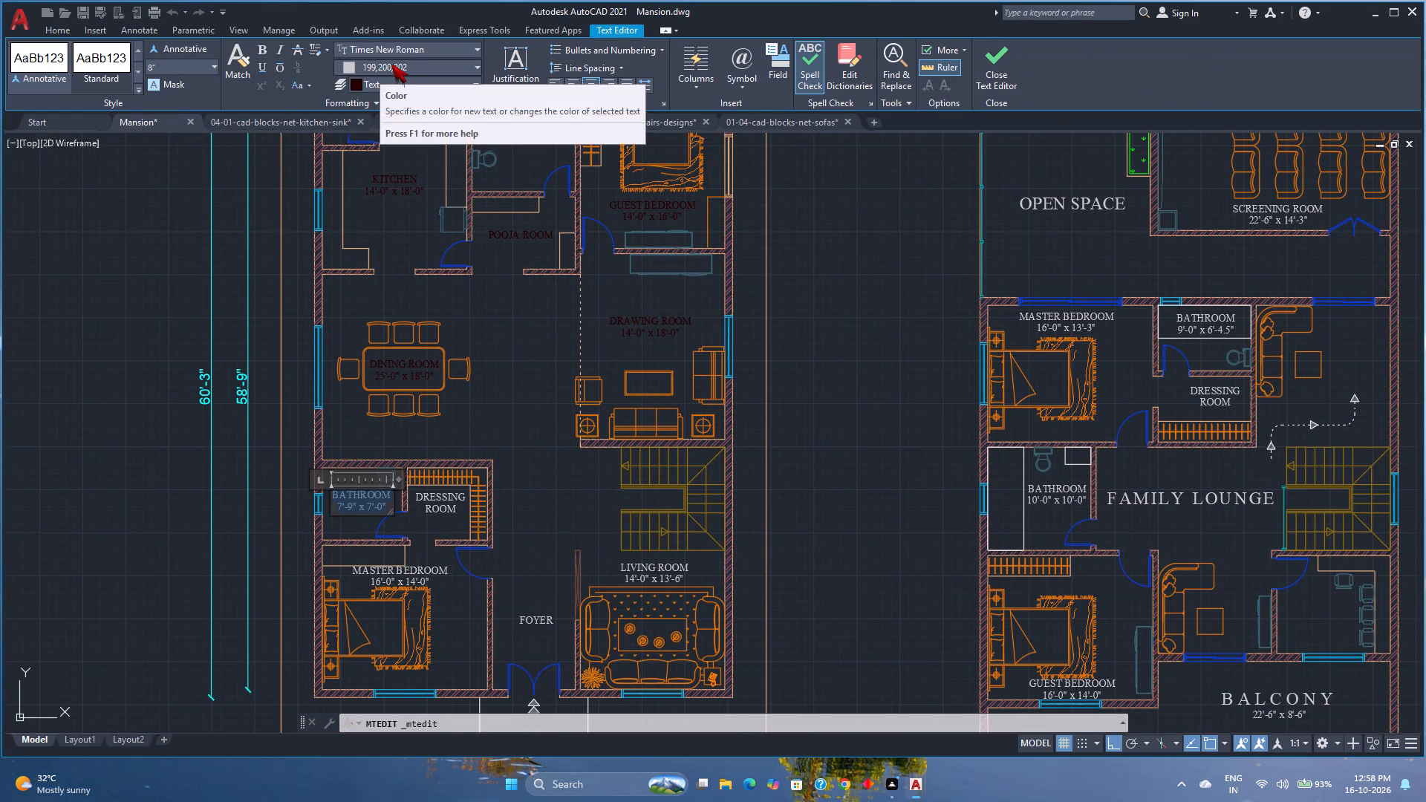
pyautogui.click(391, 64)
pyautogui.click(390, 93)
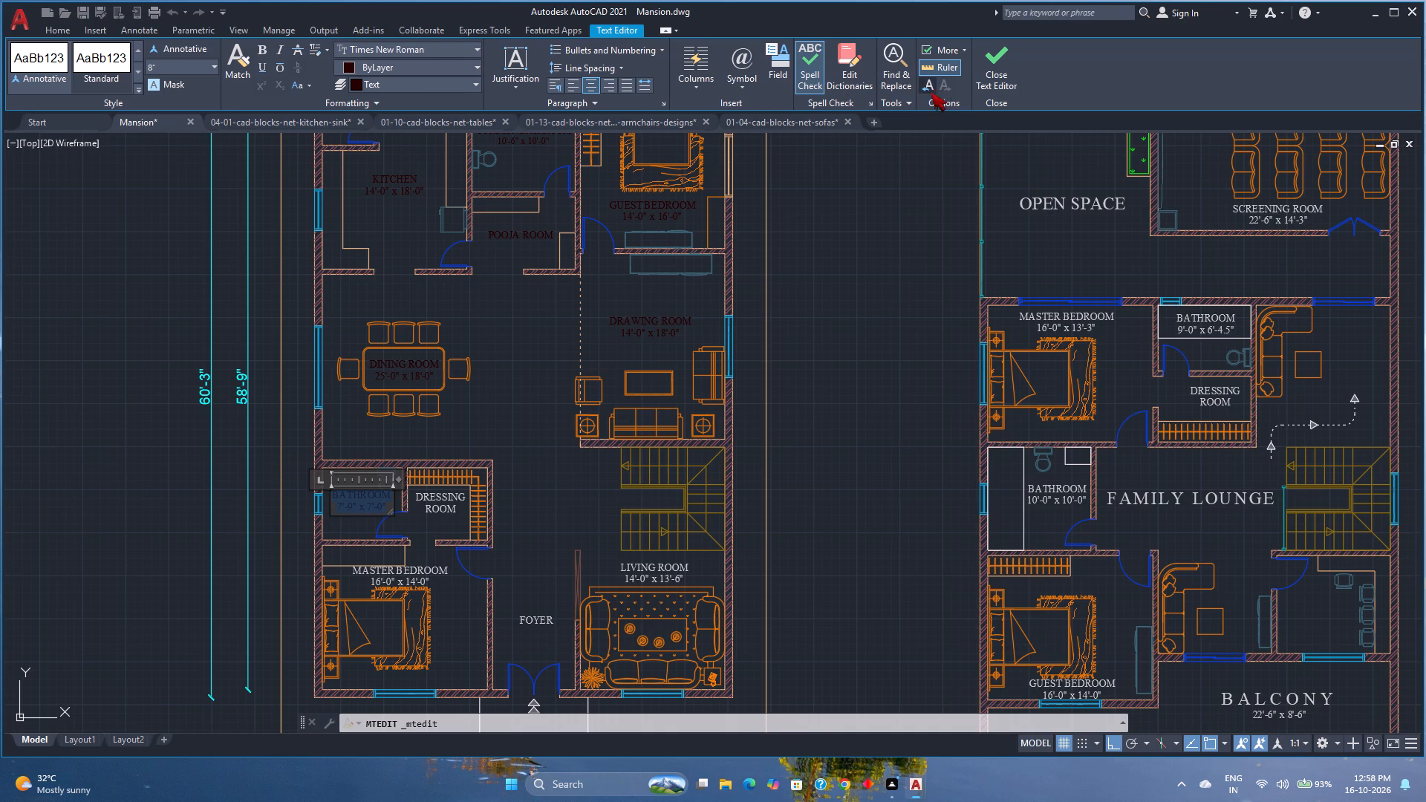
pyautogui.click(1001, 59)
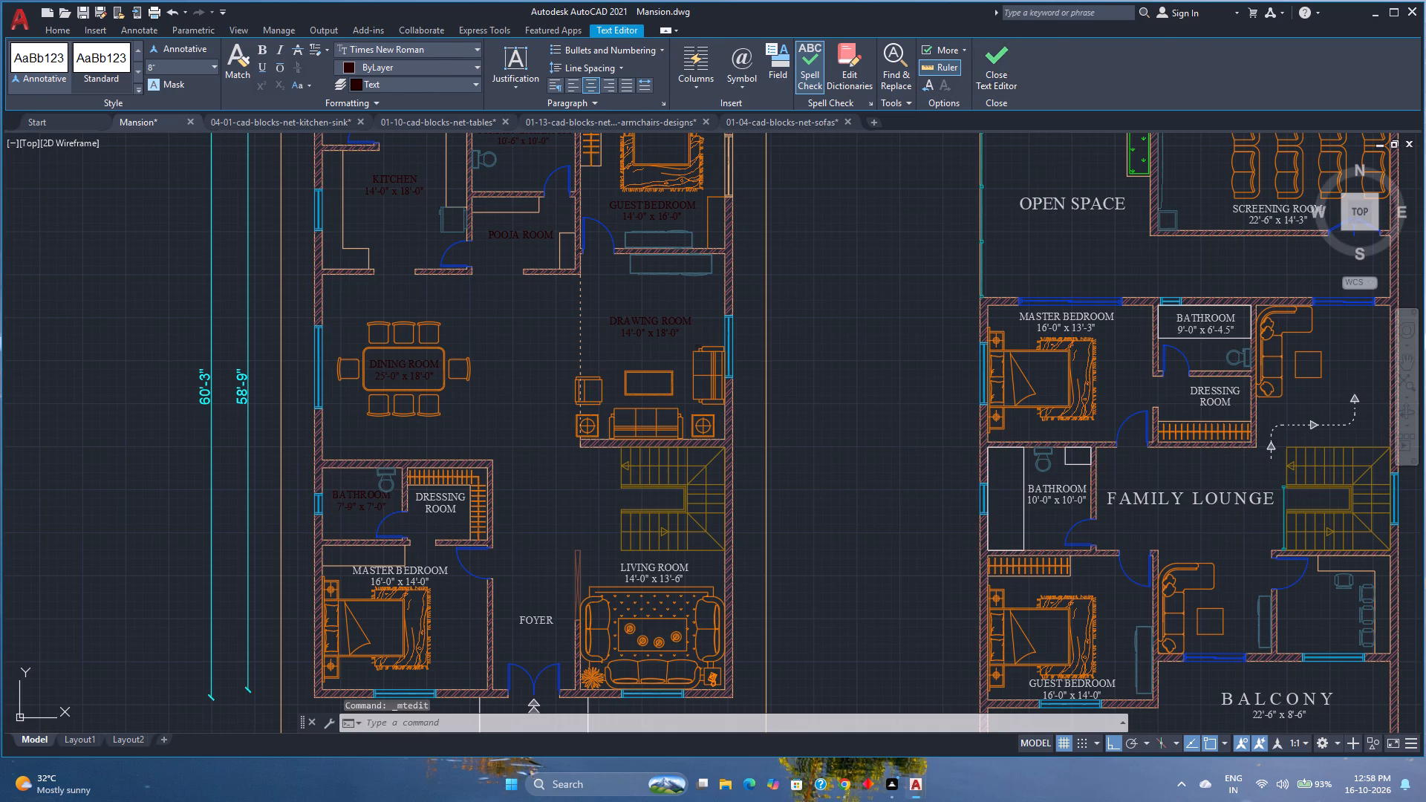
# Set the text colour of the ground floor's whole DRESSING ROOM label to ByLayer.
pyautogui.doubleClick(447, 501)
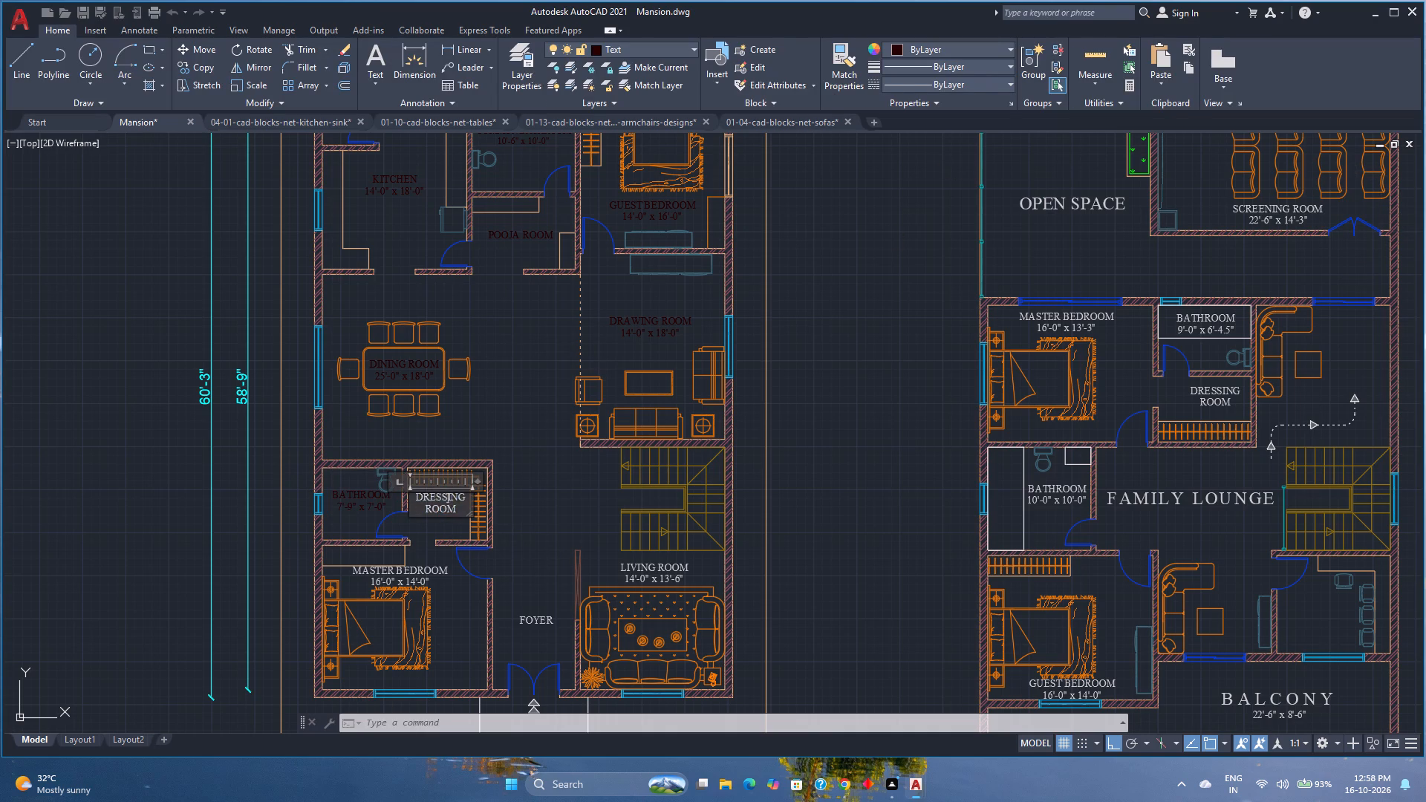
pyautogui.hotkey('ctrl', 'a')
pyautogui.click(388, 65)
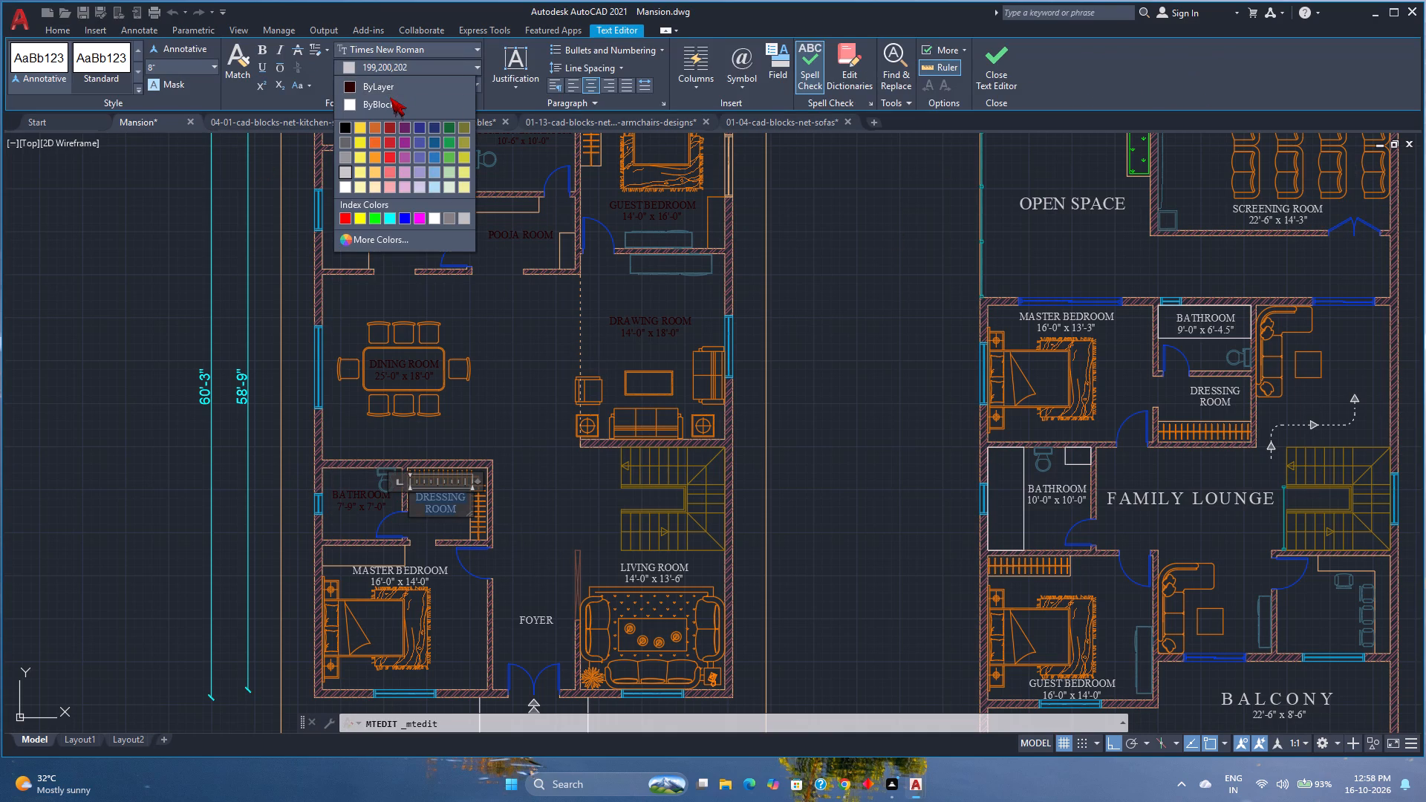
pyautogui.click(411, 83)
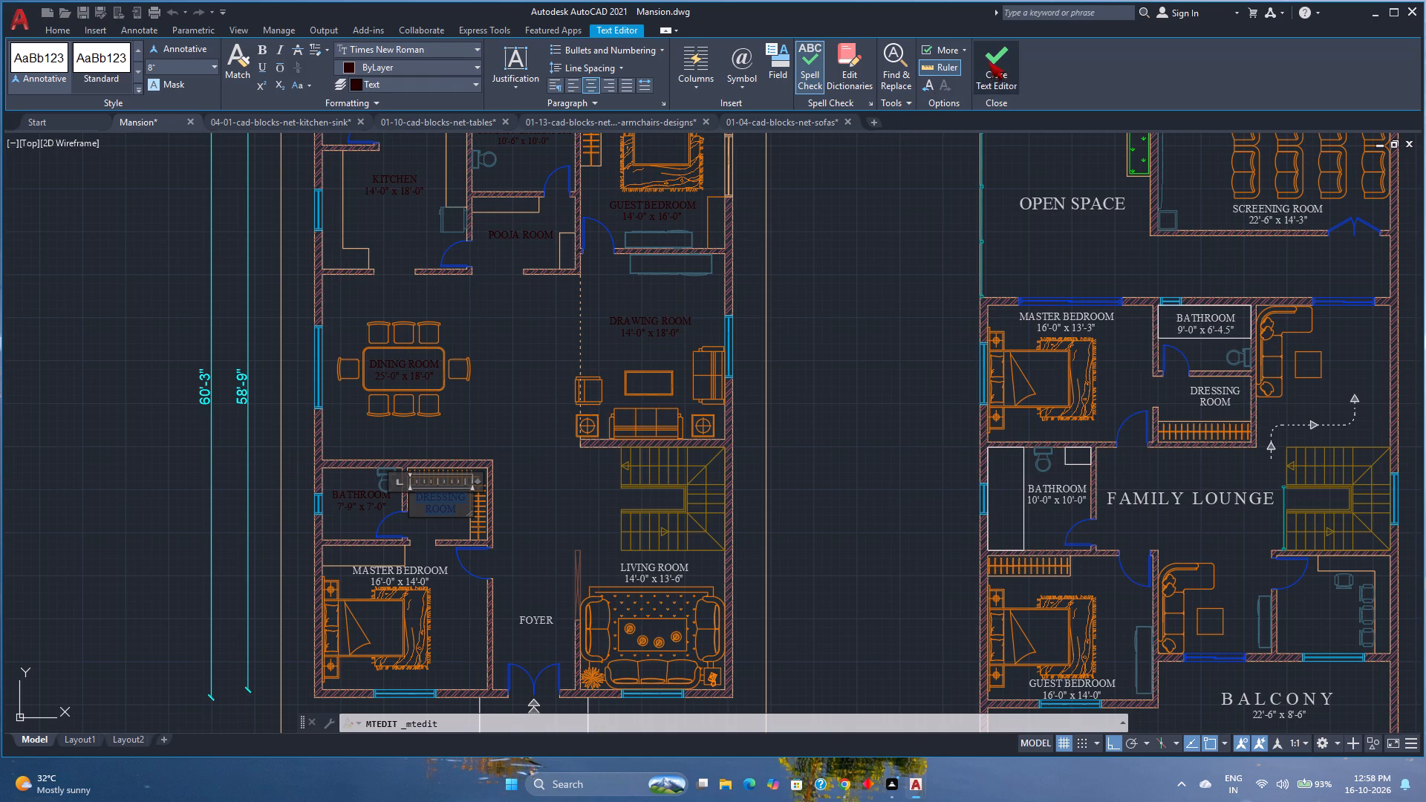
pyautogui.click(990, 60)
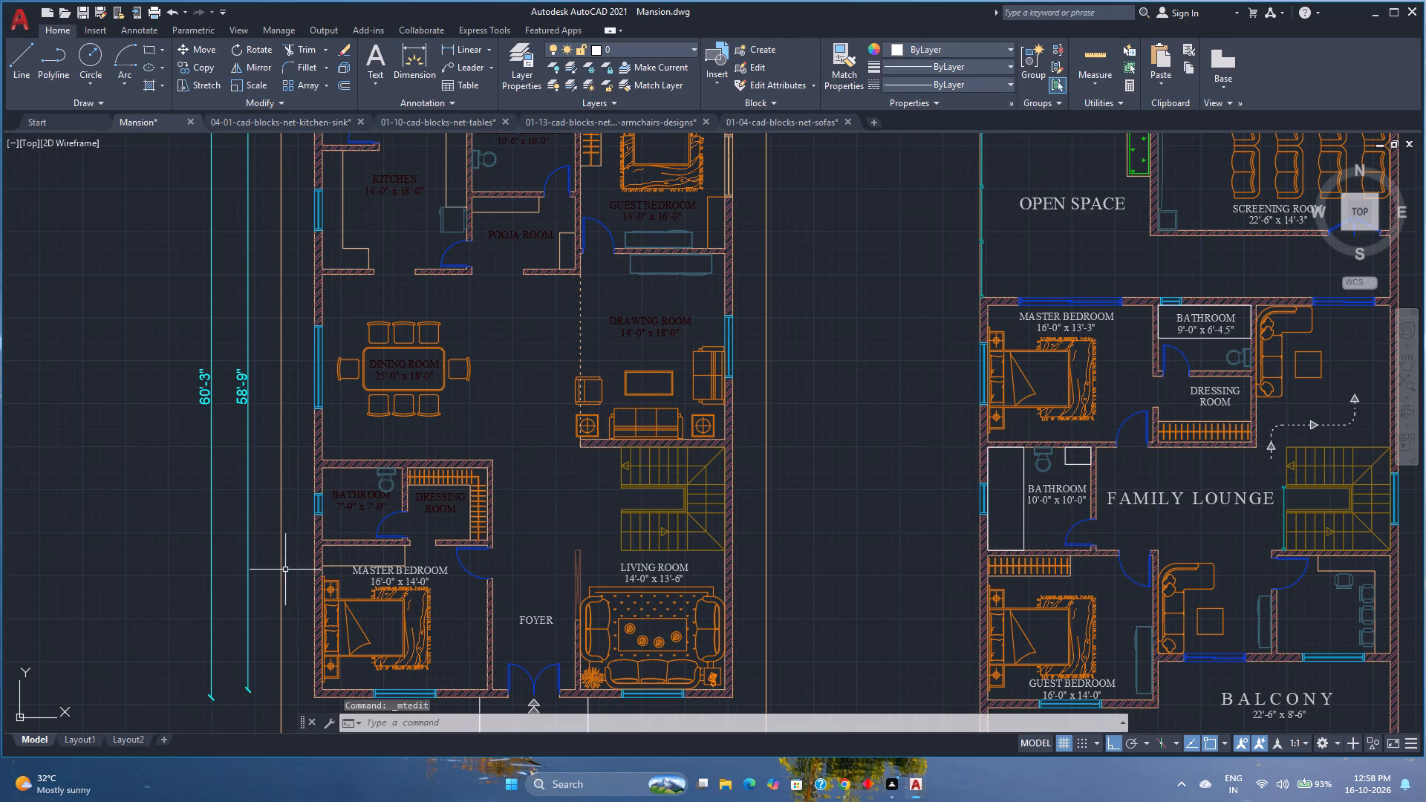
# Set the text colour of the ground floor's MASTER BEDROOM label, including its dimensions line, to ByLayer.
pyautogui.doubleClick(375, 581)
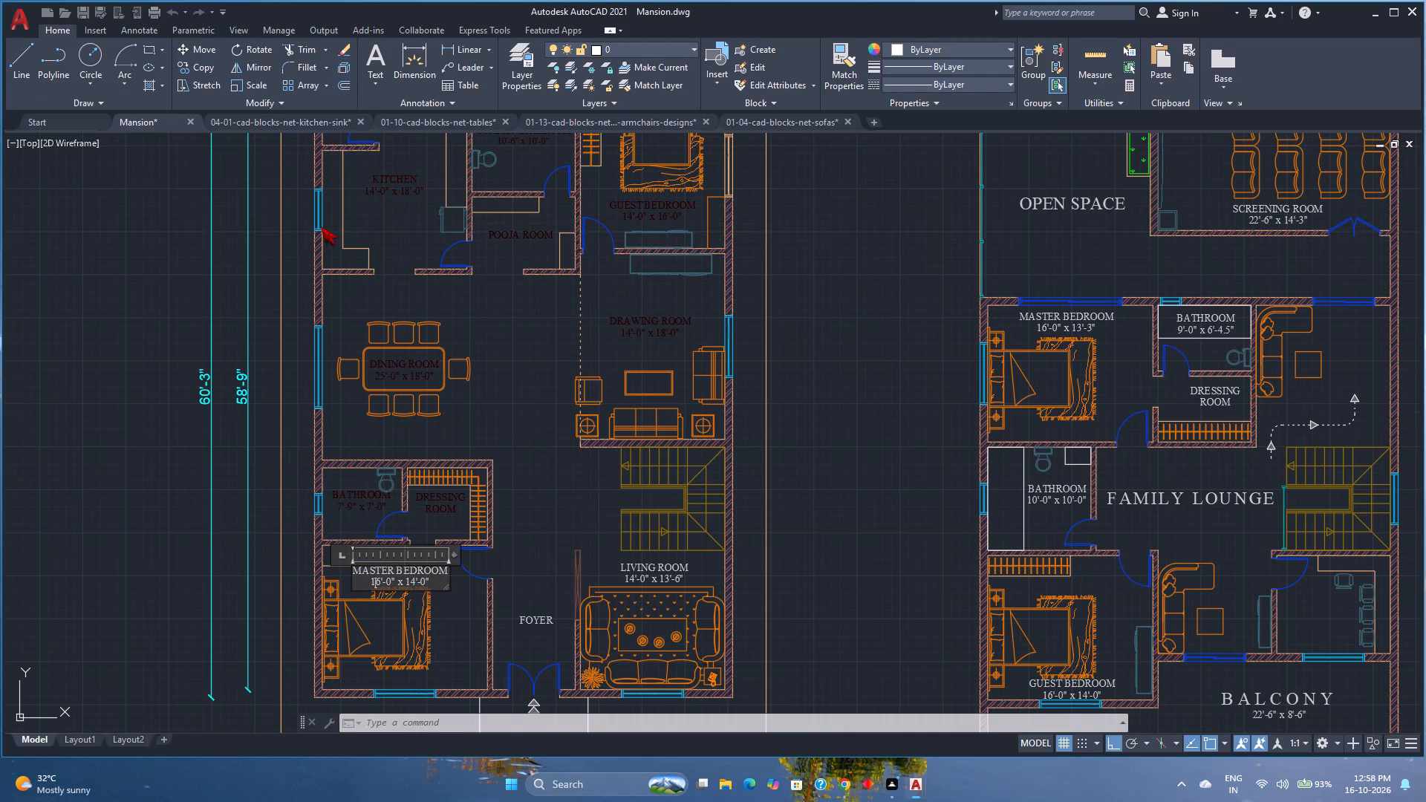
pyautogui.hotkey('ctrl', 'a')
pyautogui.click(389, 66)
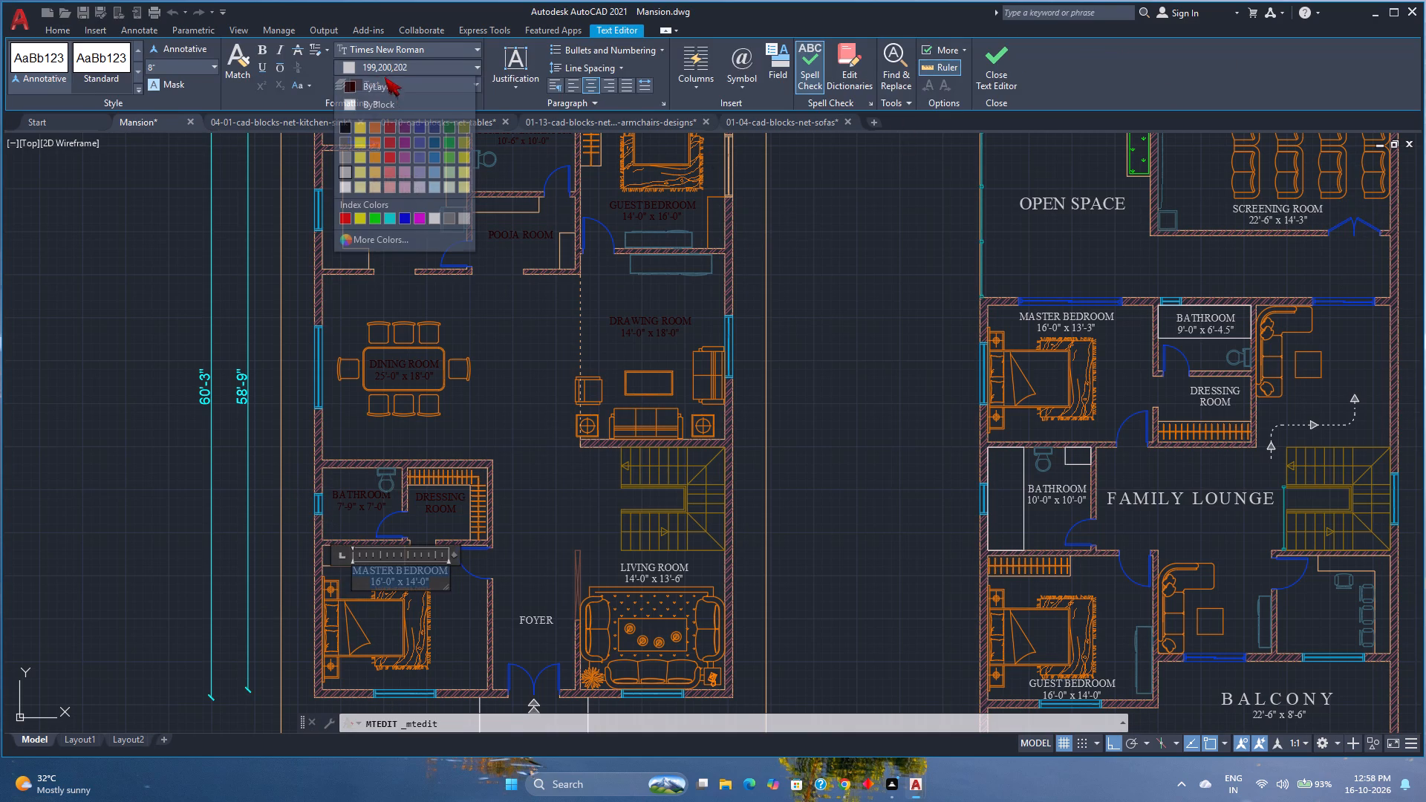
pyautogui.click(386, 87)
pyautogui.click(1006, 53)
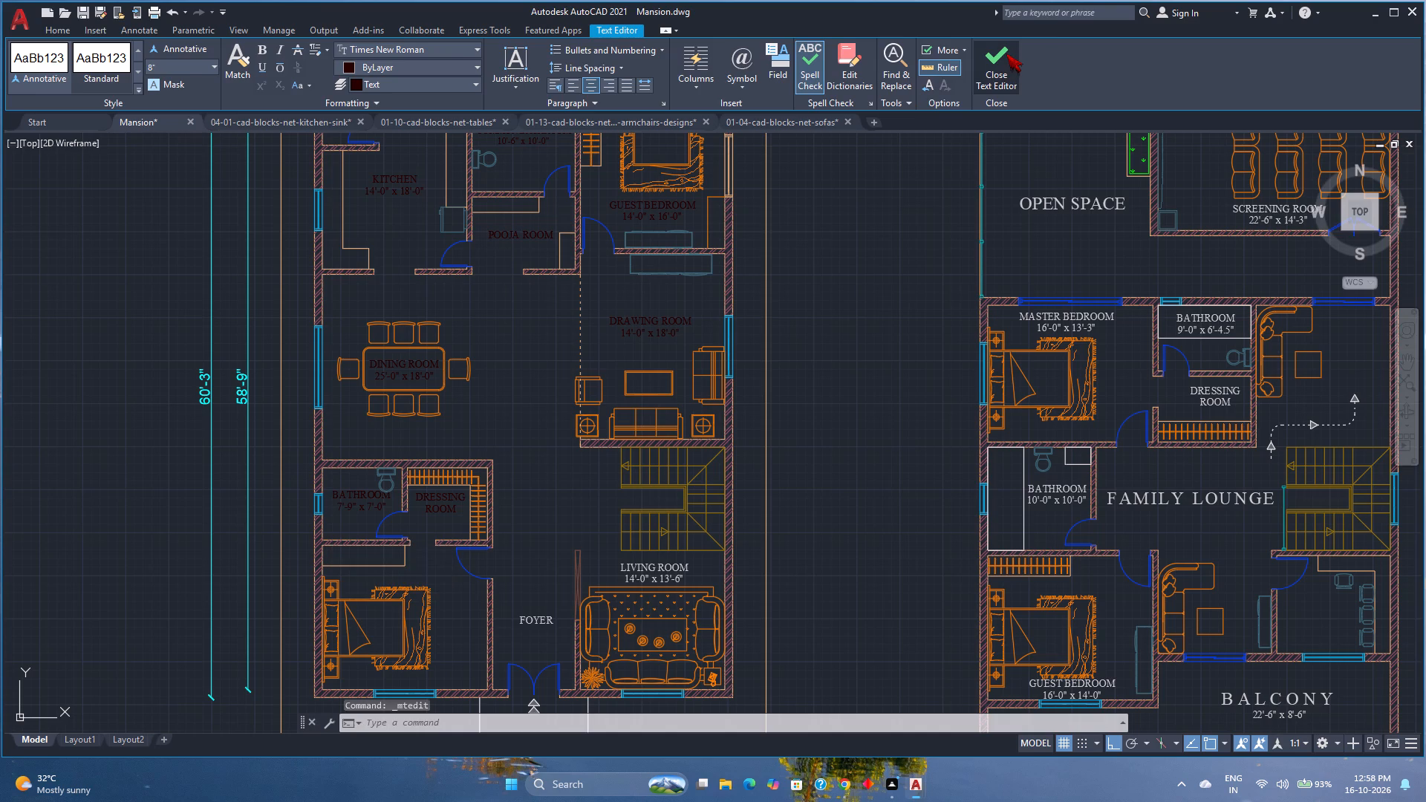
# Set the text colour of the whole LIVING ROOM label, including its dimensions line, to ByLayer.
pyautogui.scroll(-1, 643, 487)
pyautogui.scroll(1, 659, 561)
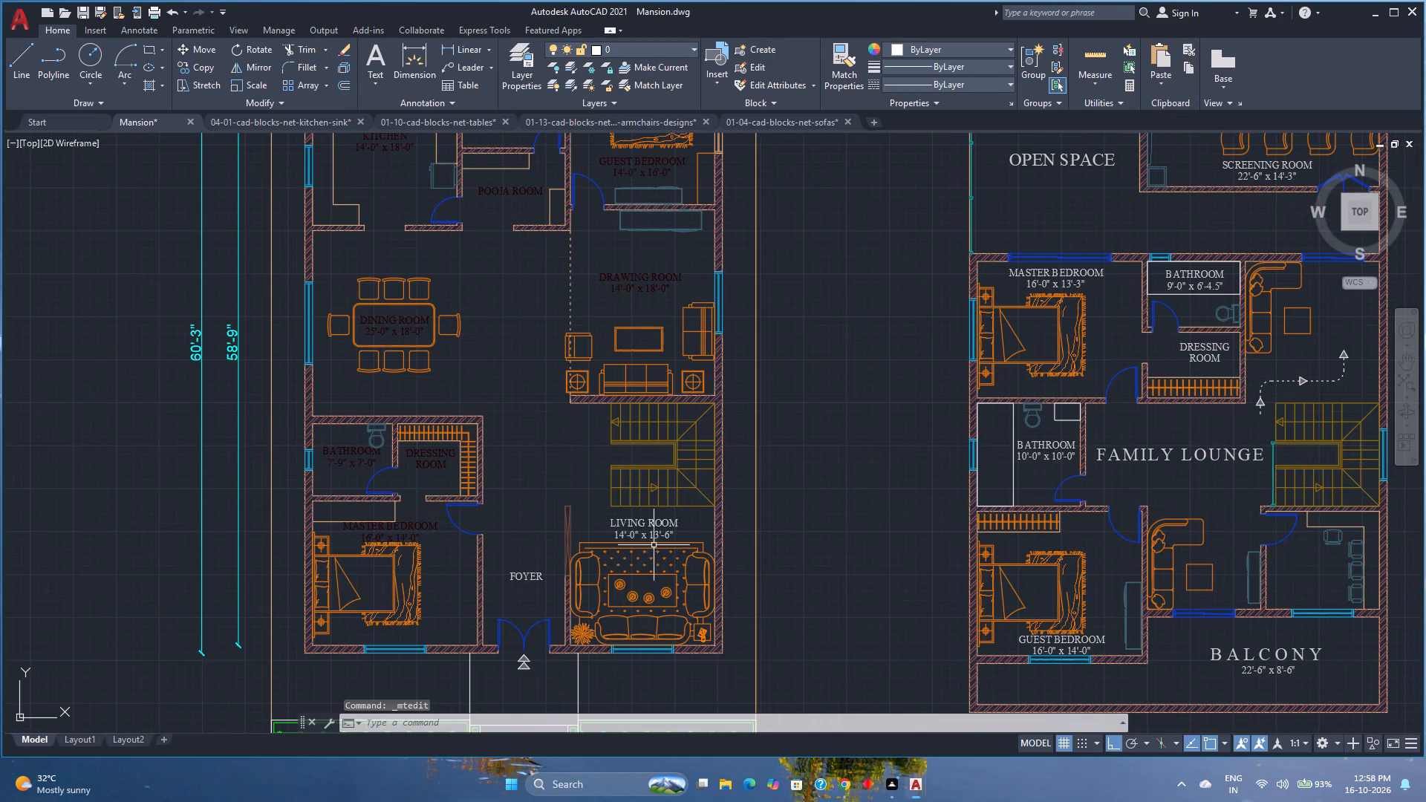
pyautogui.doubleClick(651, 531)
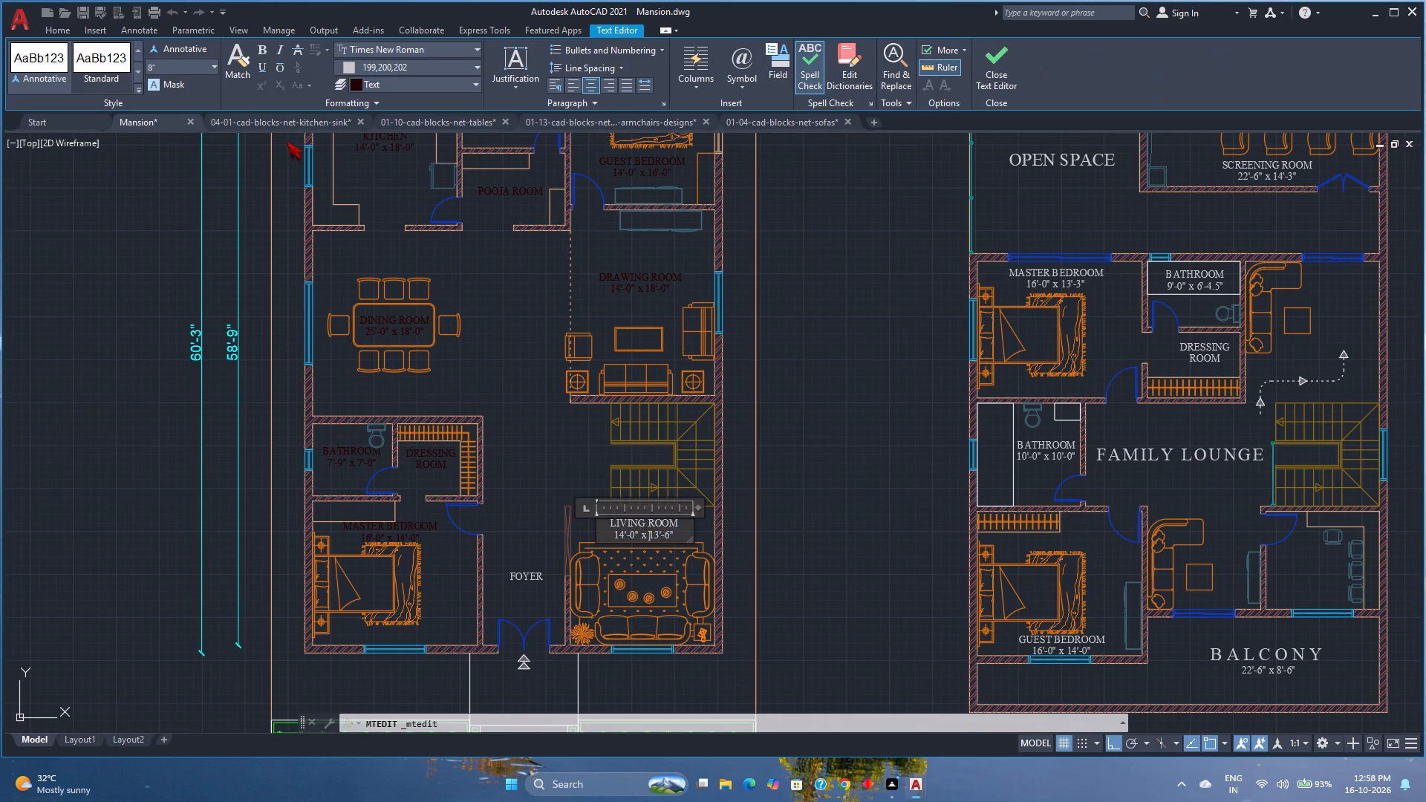
pyautogui.hotkey('ctrl', 'a')
pyautogui.click(388, 61)
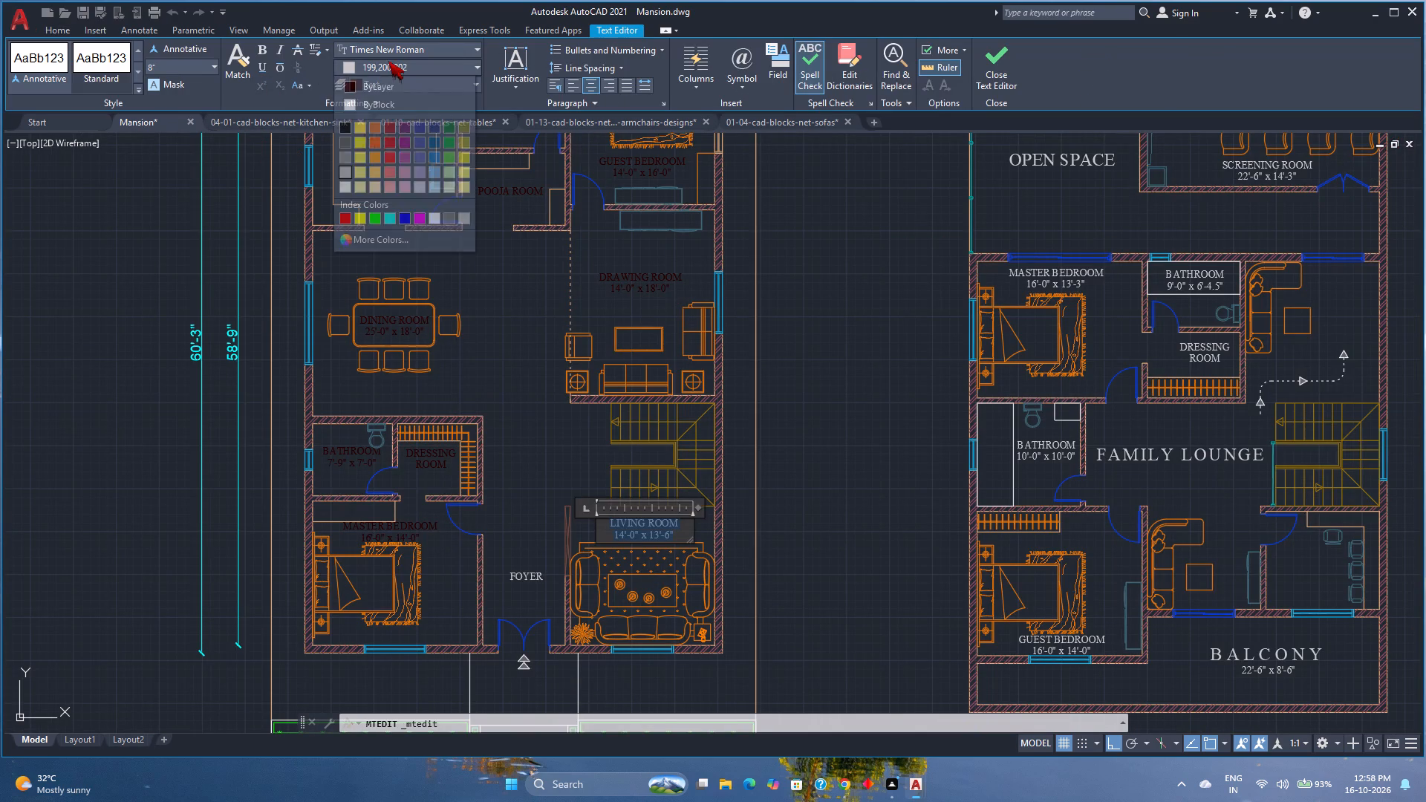
pyautogui.click(402, 83)
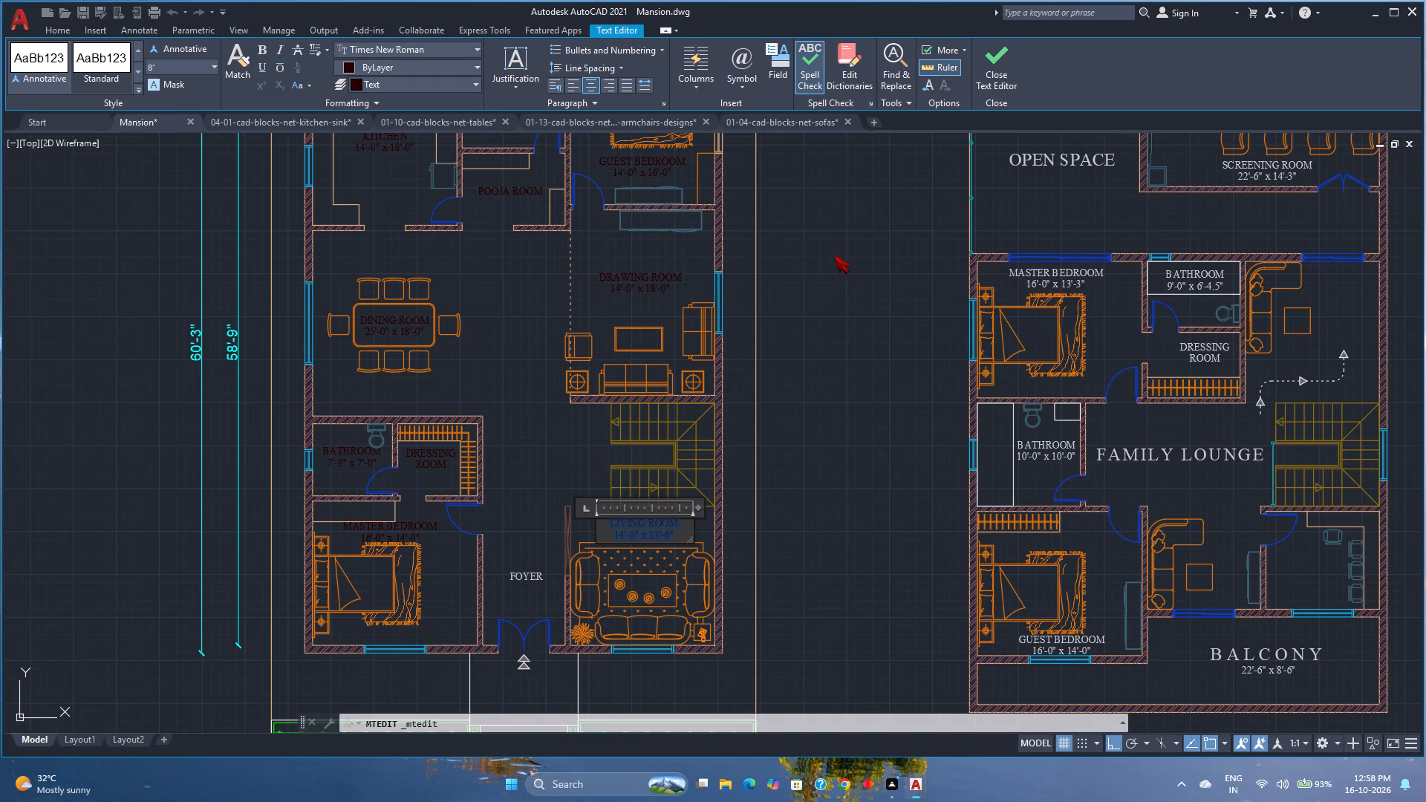
pyautogui.click(507, 538)
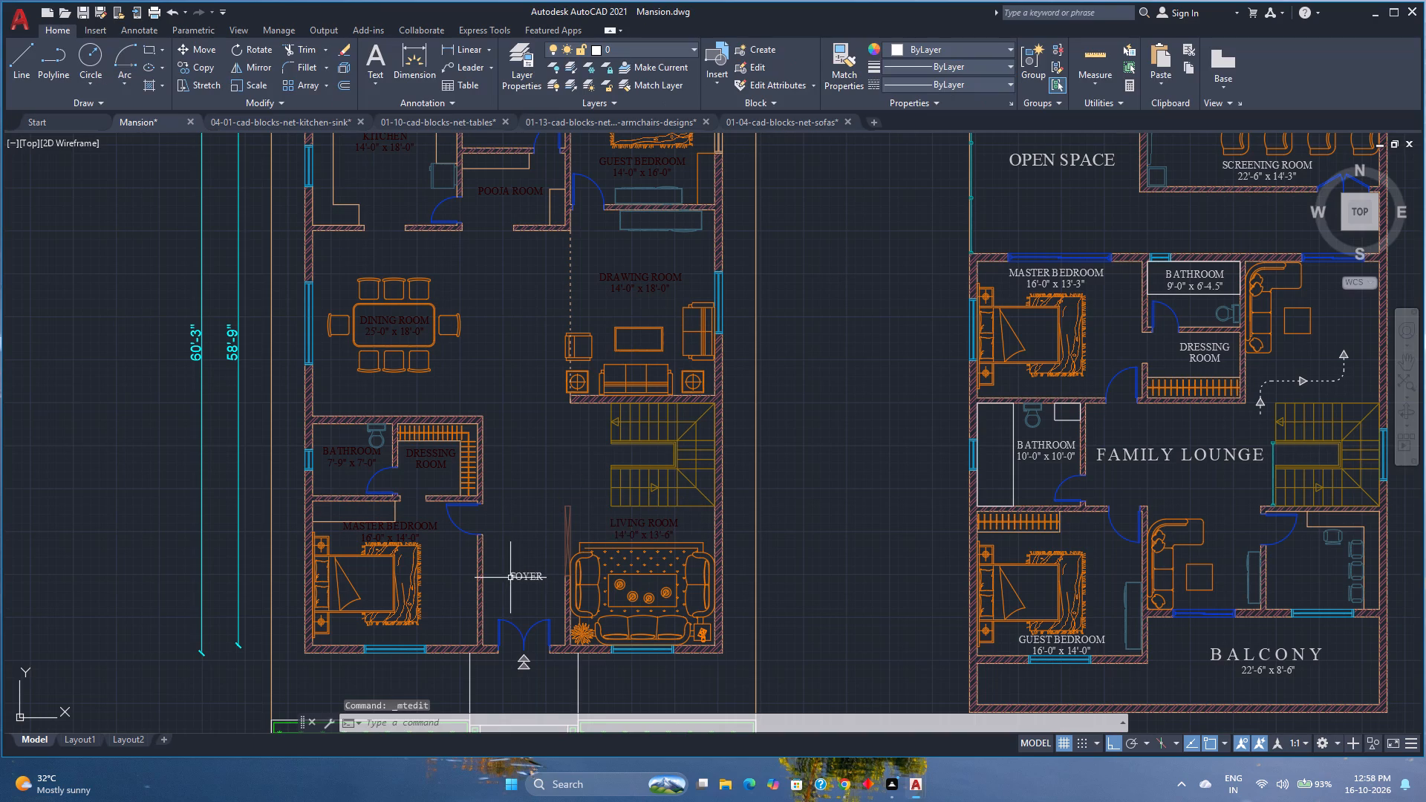
# Set the text colour of the ground floor's FOYER label to ByLayer.
pyautogui.doubleClick(515, 574)
pyautogui.hotkey('ctrl', 'a')
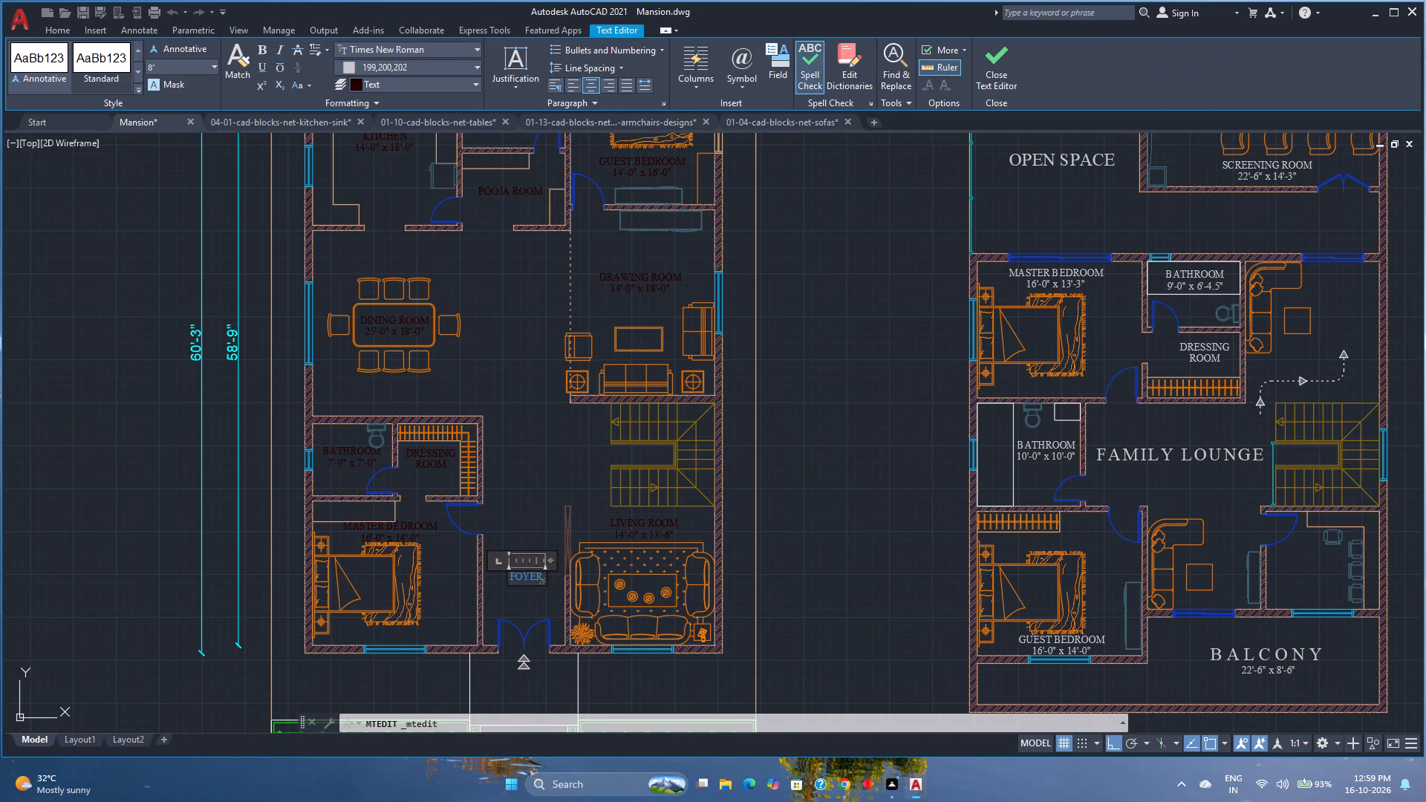
pyautogui.click(412, 62)
pyautogui.click(420, 88)
pyautogui.click(992, 61)
# Save the Mansion drawing with the recoloured ground floor labels.
pyautogui.scroll(-1, 829, 342)
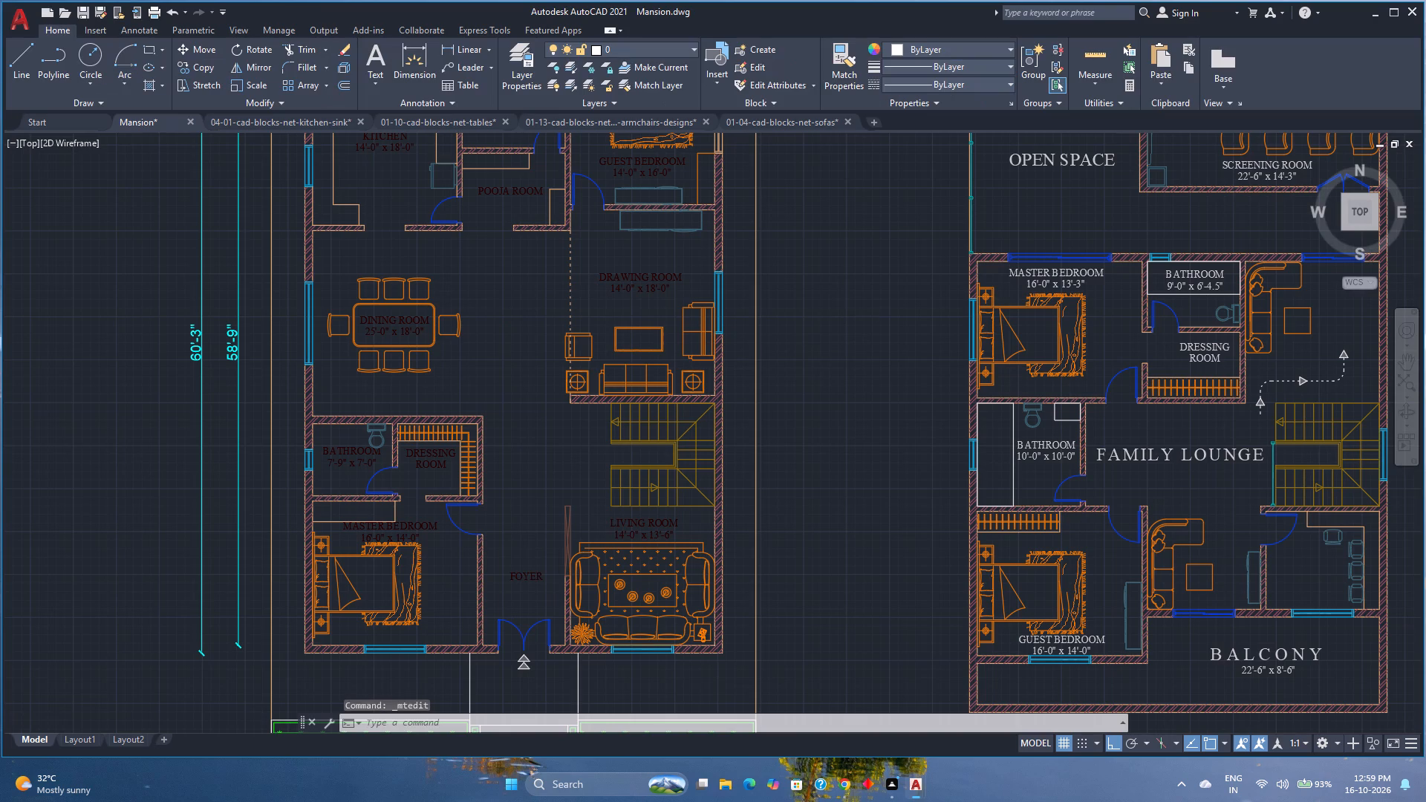
pyautogui.scroll(-1, 829, 342)
pyautogui.moveTo(829, 342); pyautogui.dragTo(474, 429, button='middle')
pyautogui.middleClick(474, 429)
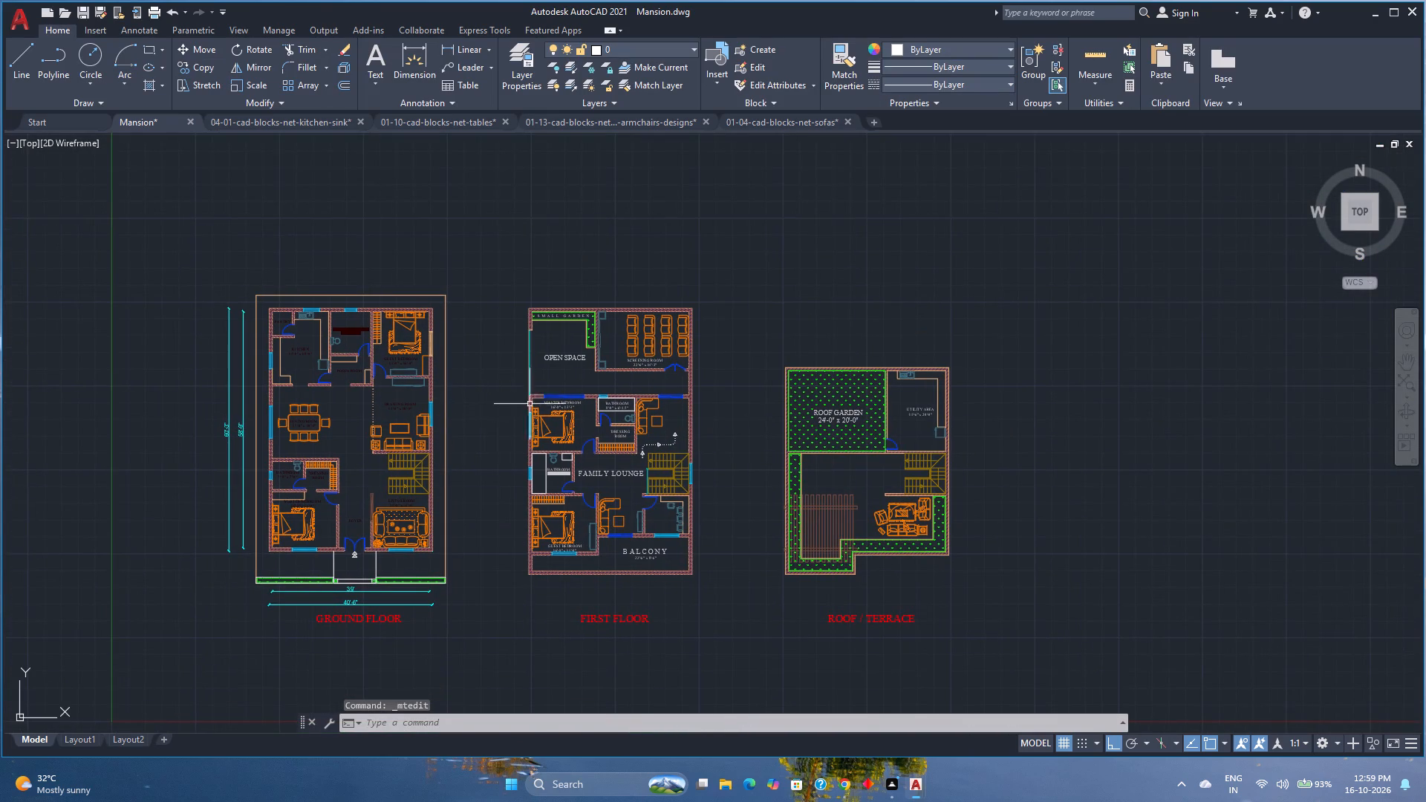
pyautogui.scroll(1, 553, 376)
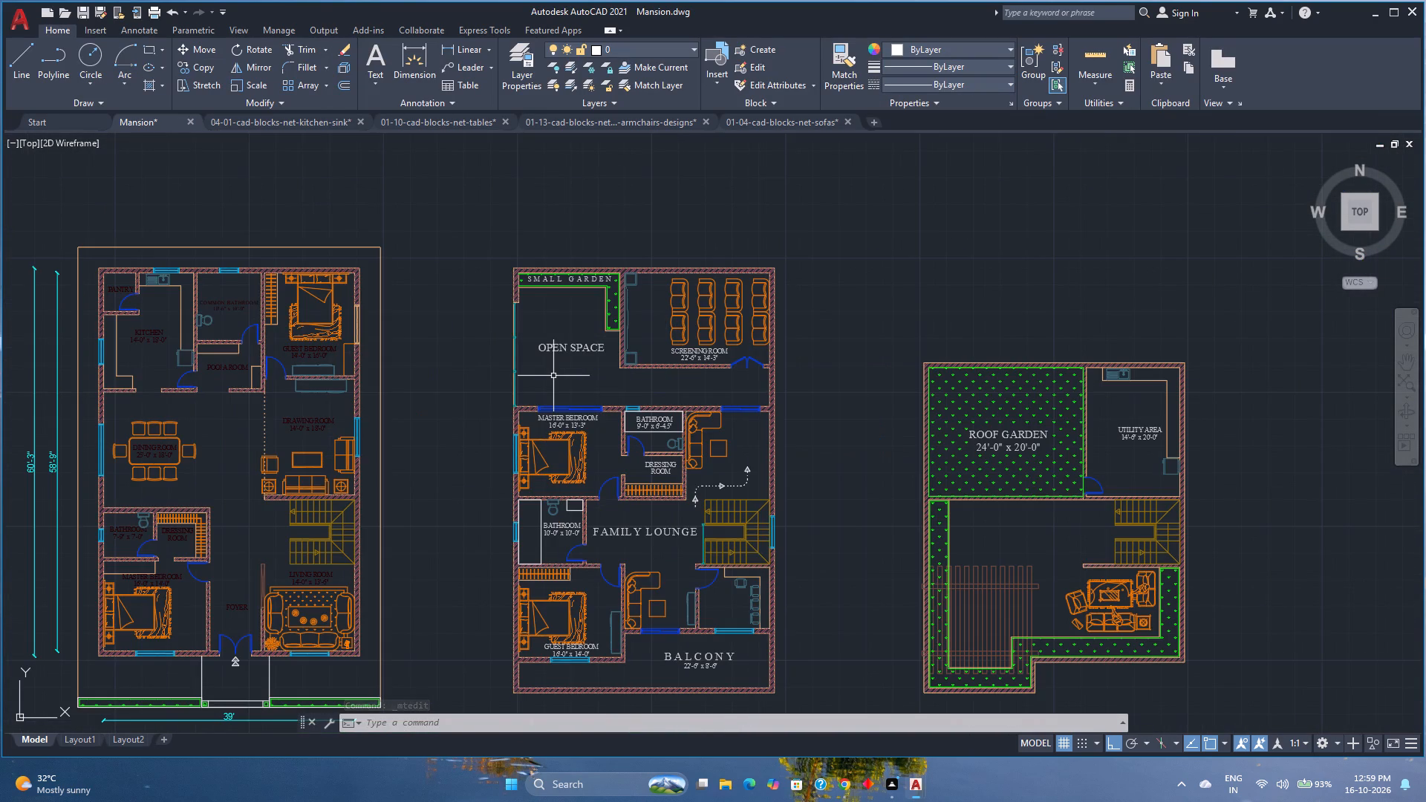
pyautogui.hotkey('ctrl', 's')
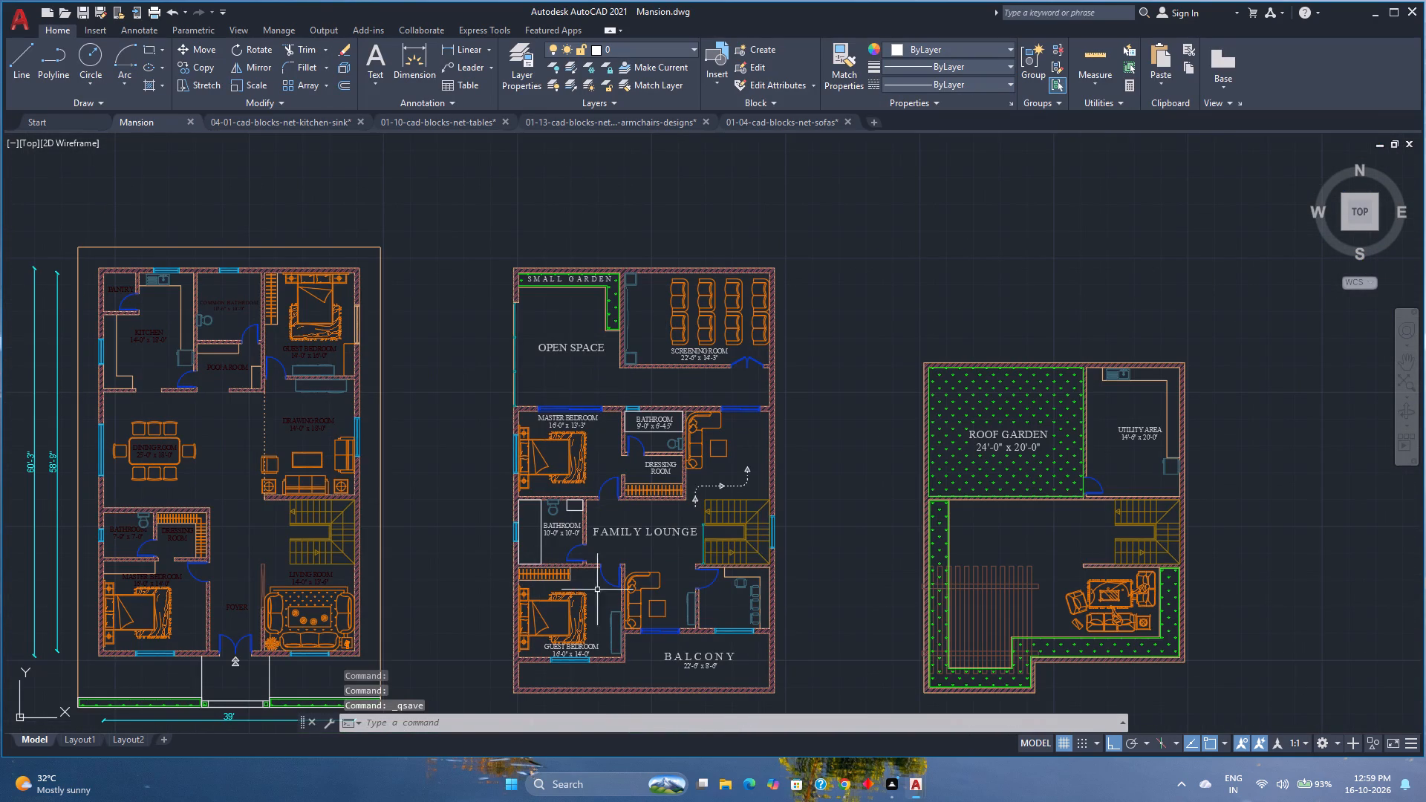
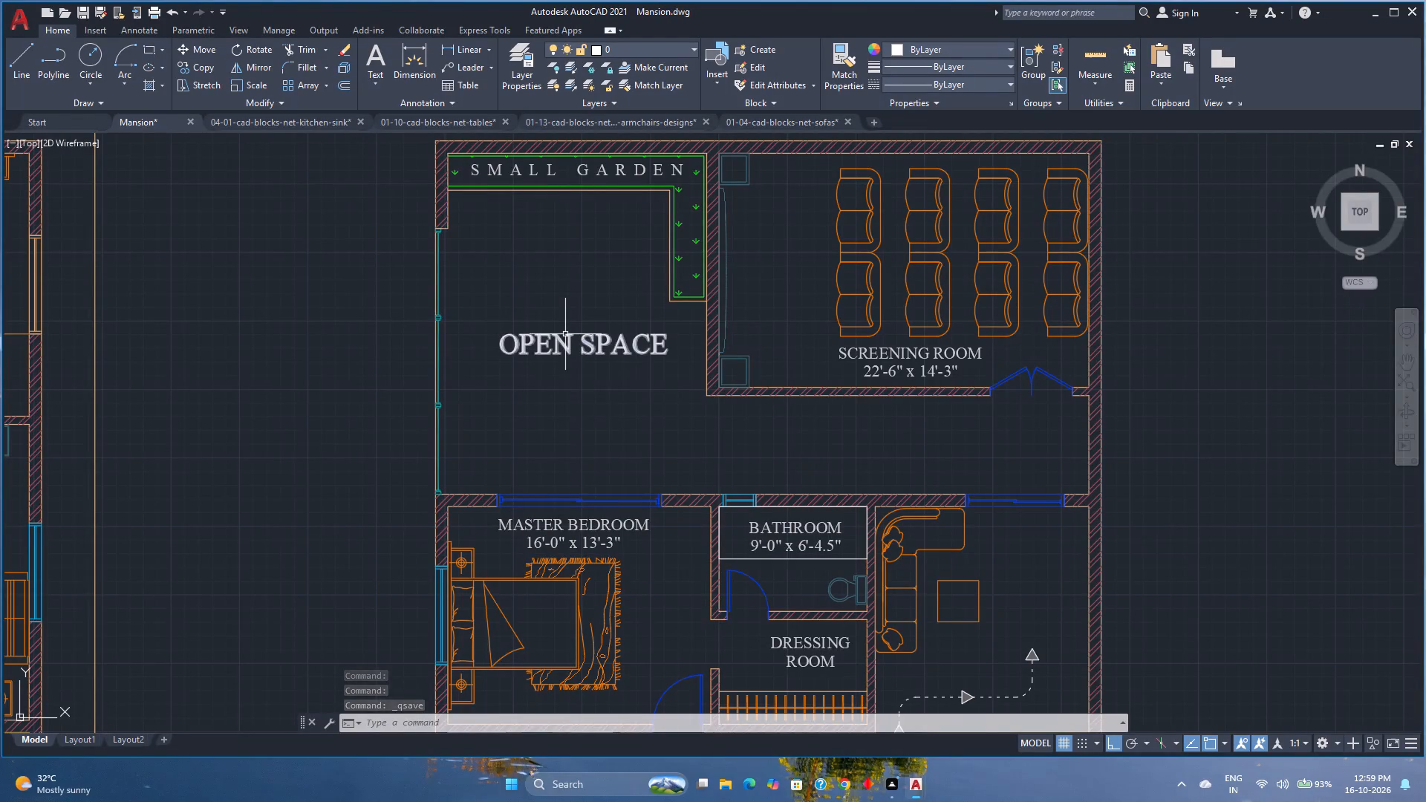
# Set the text colour of the first floor's OPEN SPACE label to ByLayer.
pyautogui.doubleClick(565, 334)
pyautogui.hotkey('ctrl', 'a')
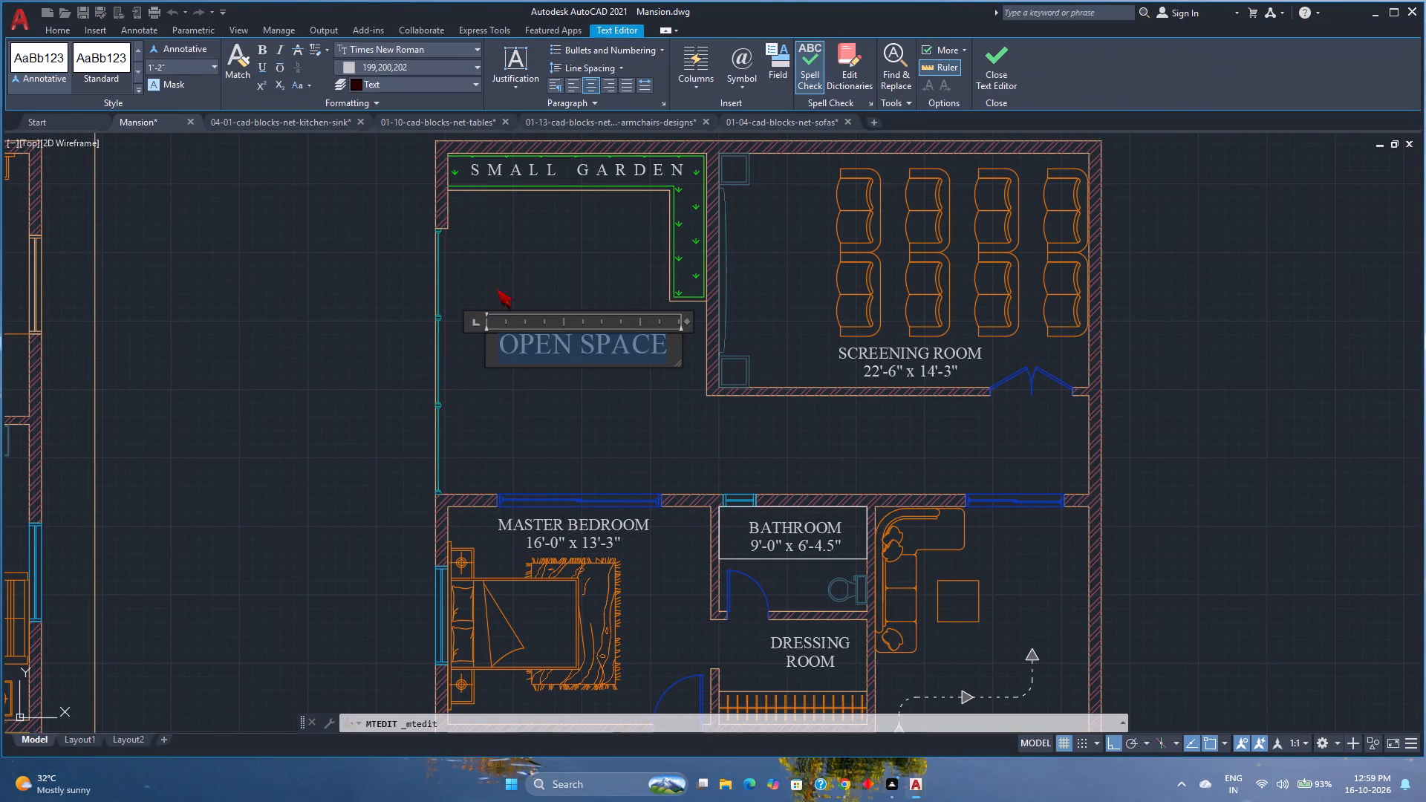
pyautogui.click(461, 68)
pyautogui.click(446, 80)
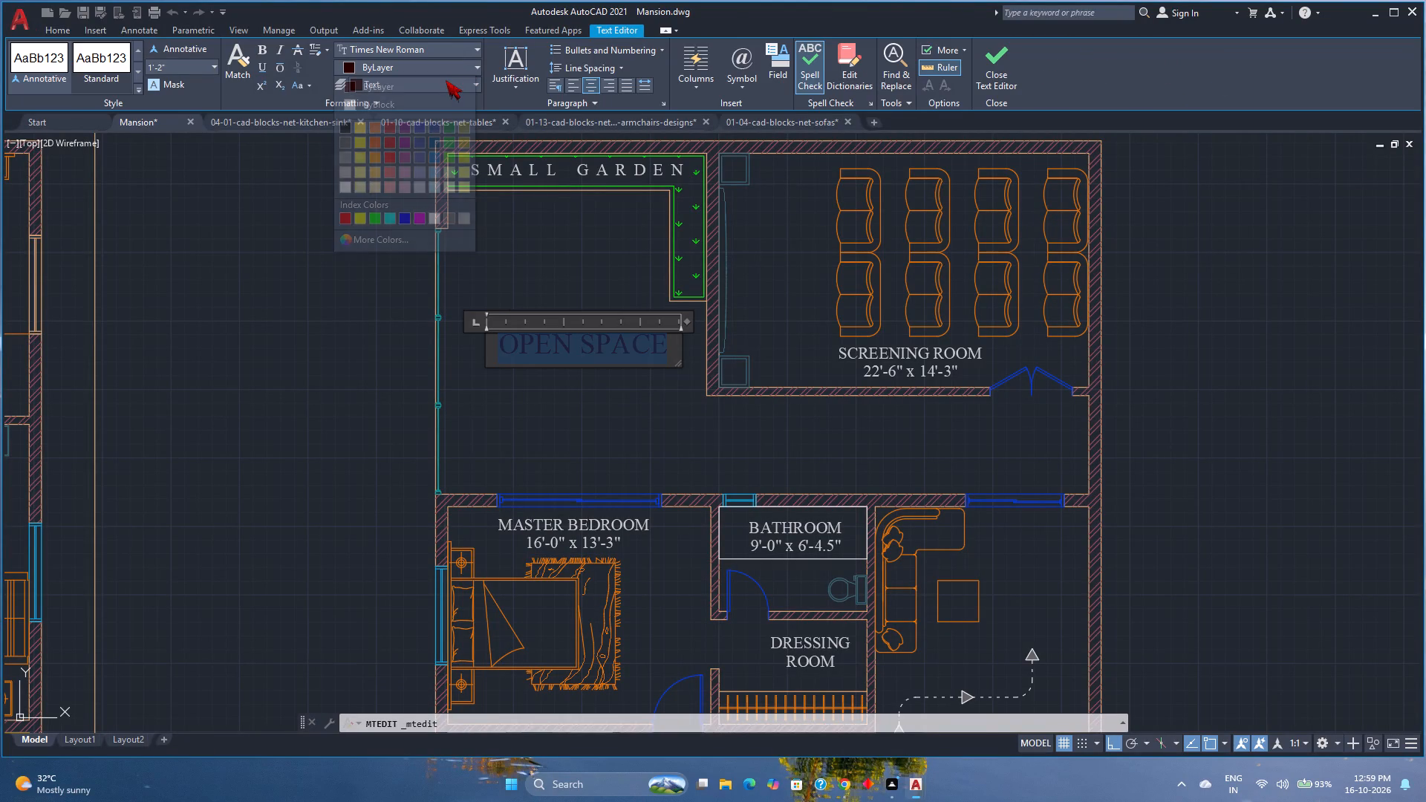
pyautogui.click(585, 209)
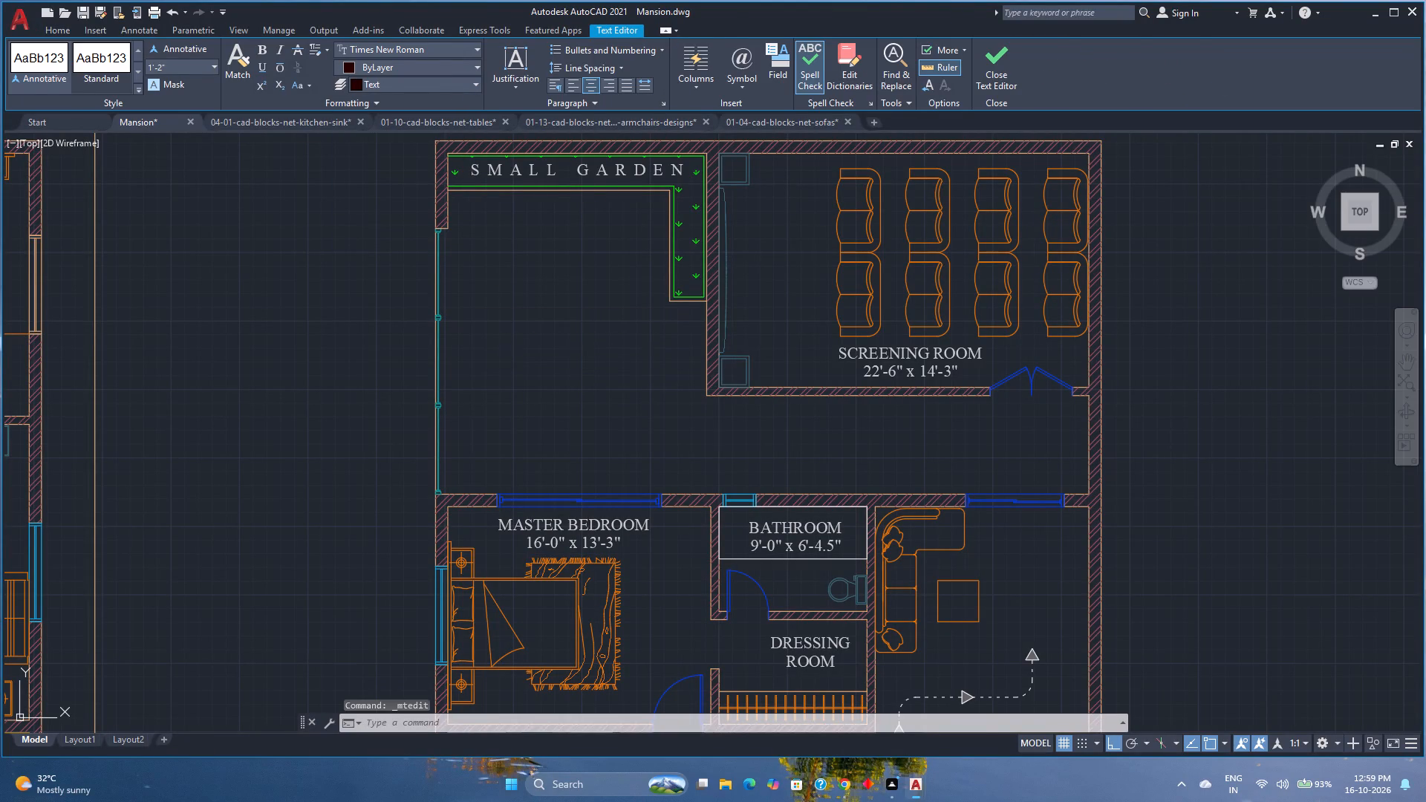
# Set the text colour of the whole SMALL GARDEN label on the first floor to ByLayer.
pyautogui.doubleClick(586, 165)
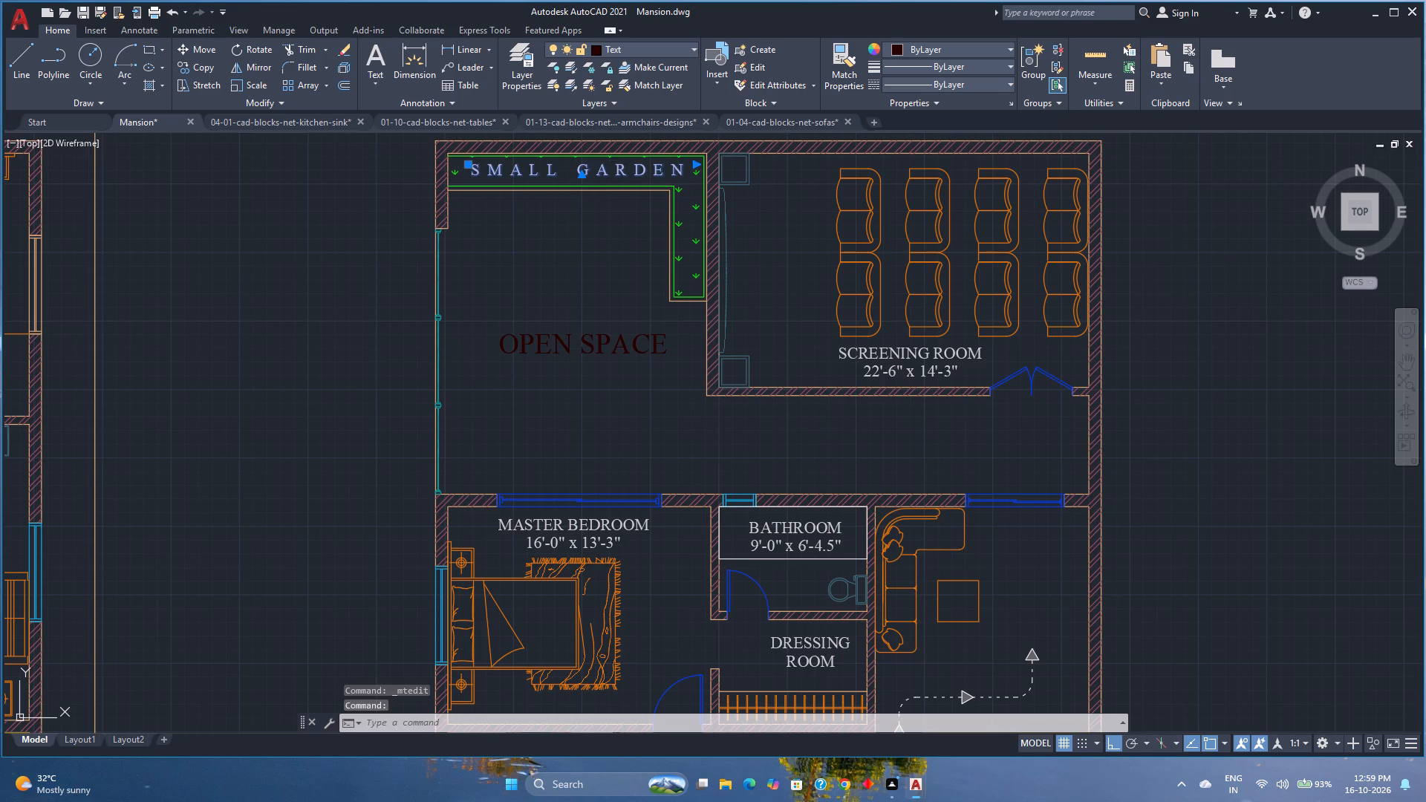
pyautogui.click(378, 80)
pyautogui.click(395, 68)
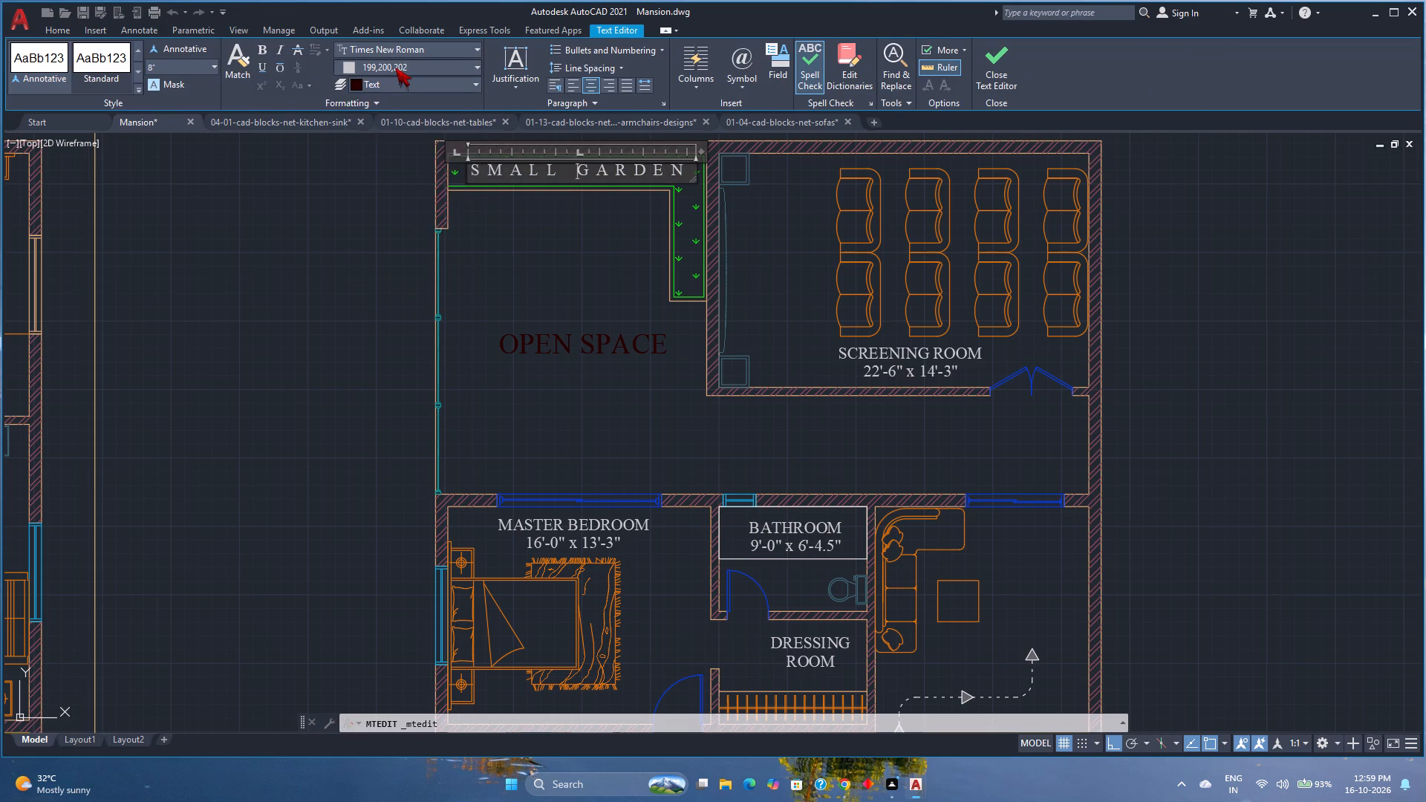
pyautogui.click(396, 85)
pyautogui.hotkey('ctrl', 'a')
pyautogui.click(431, 63)
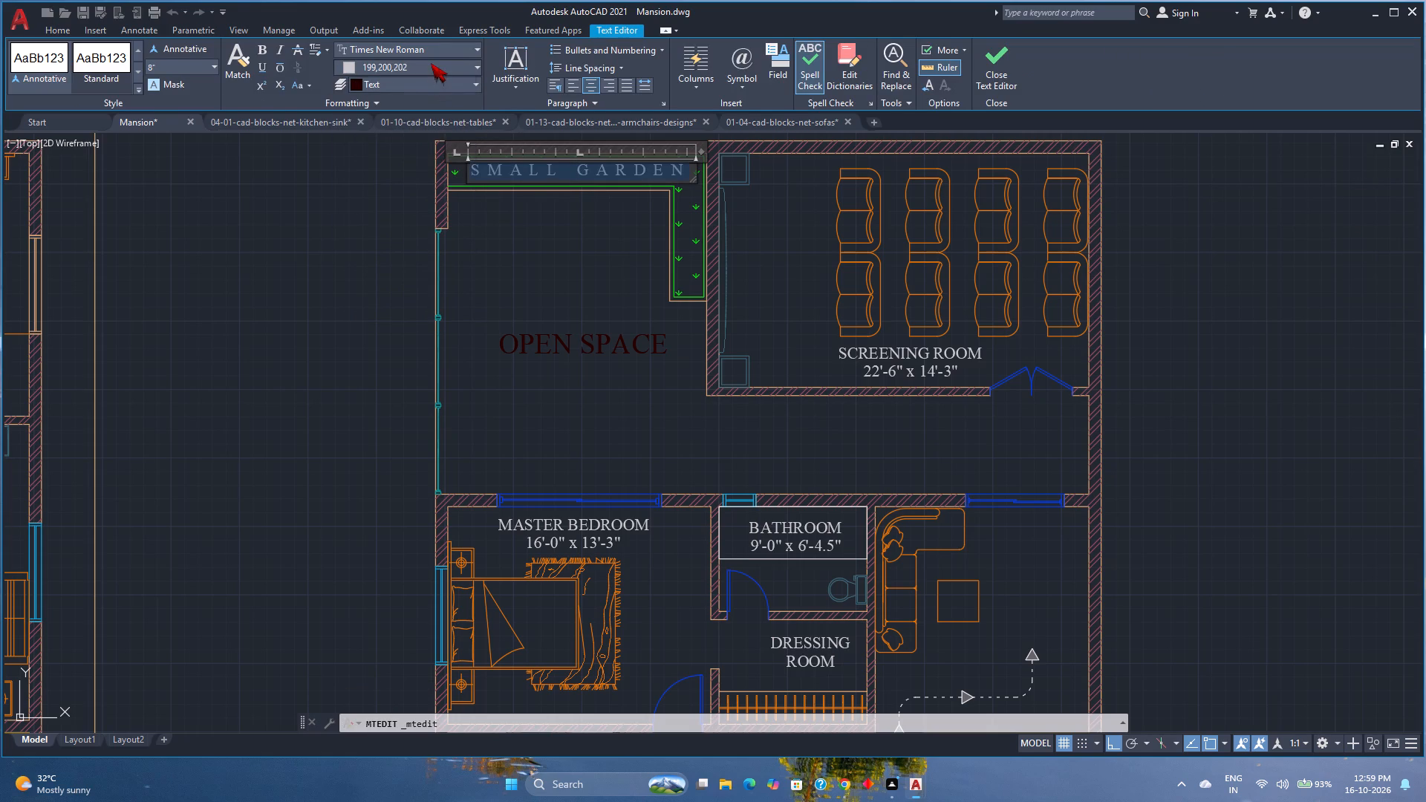
pyautogui.click(443, 84)
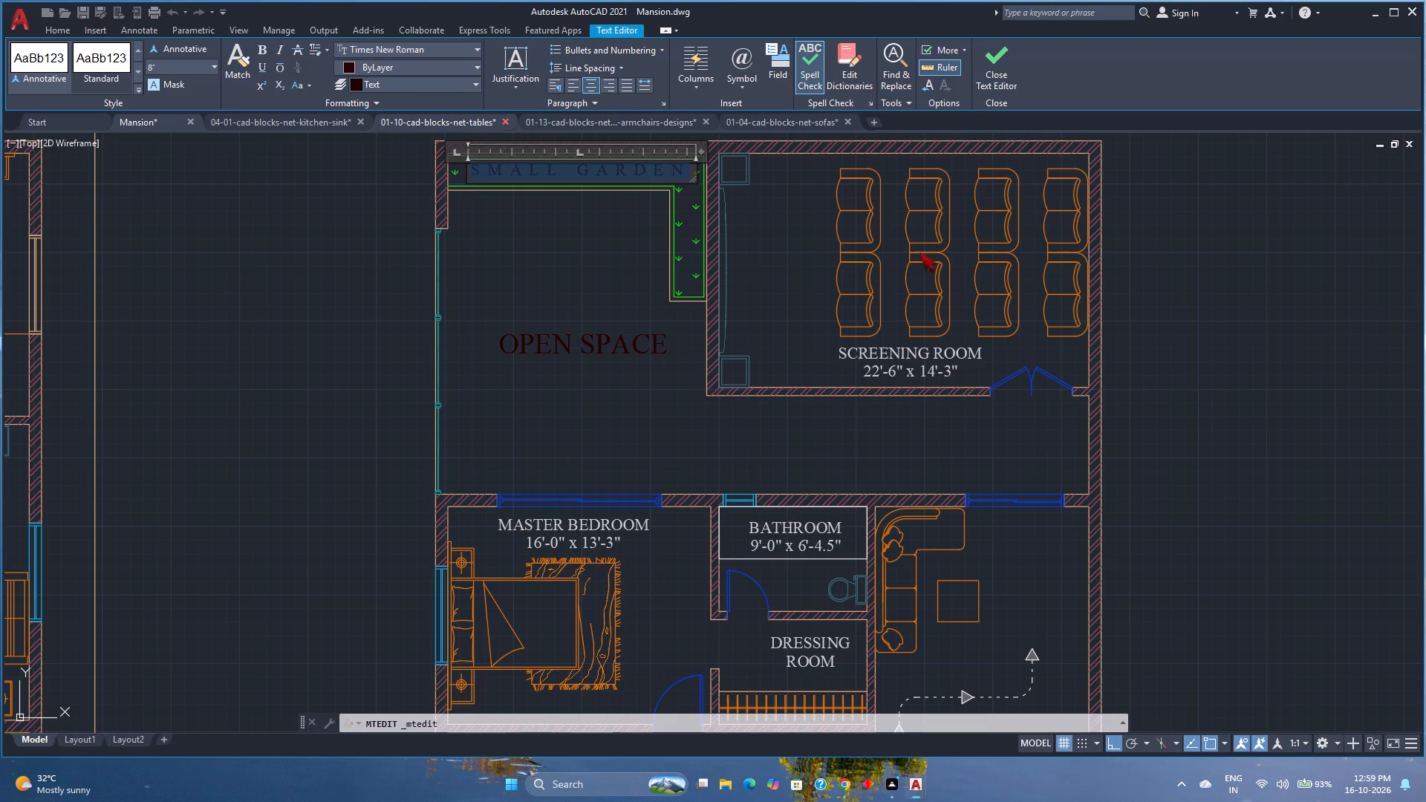
pyautogui.click(810, 460)
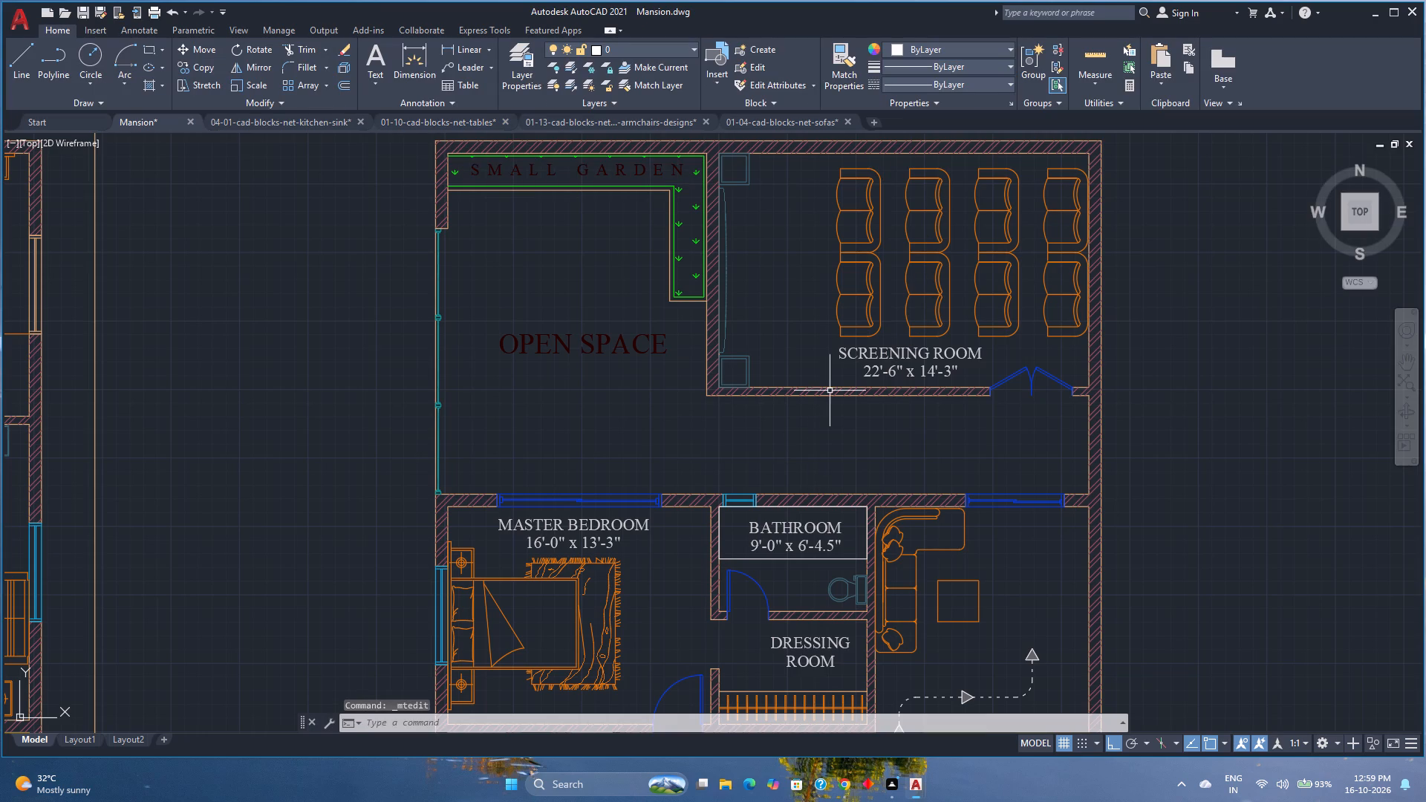
# Set the text colour of the first floor's SCREENING ROOM label, including its dimensions line, to ByLayer.
pyautogui.doubleClick(850, 353)
pyautogui.hotkey('ctrl', 'a')
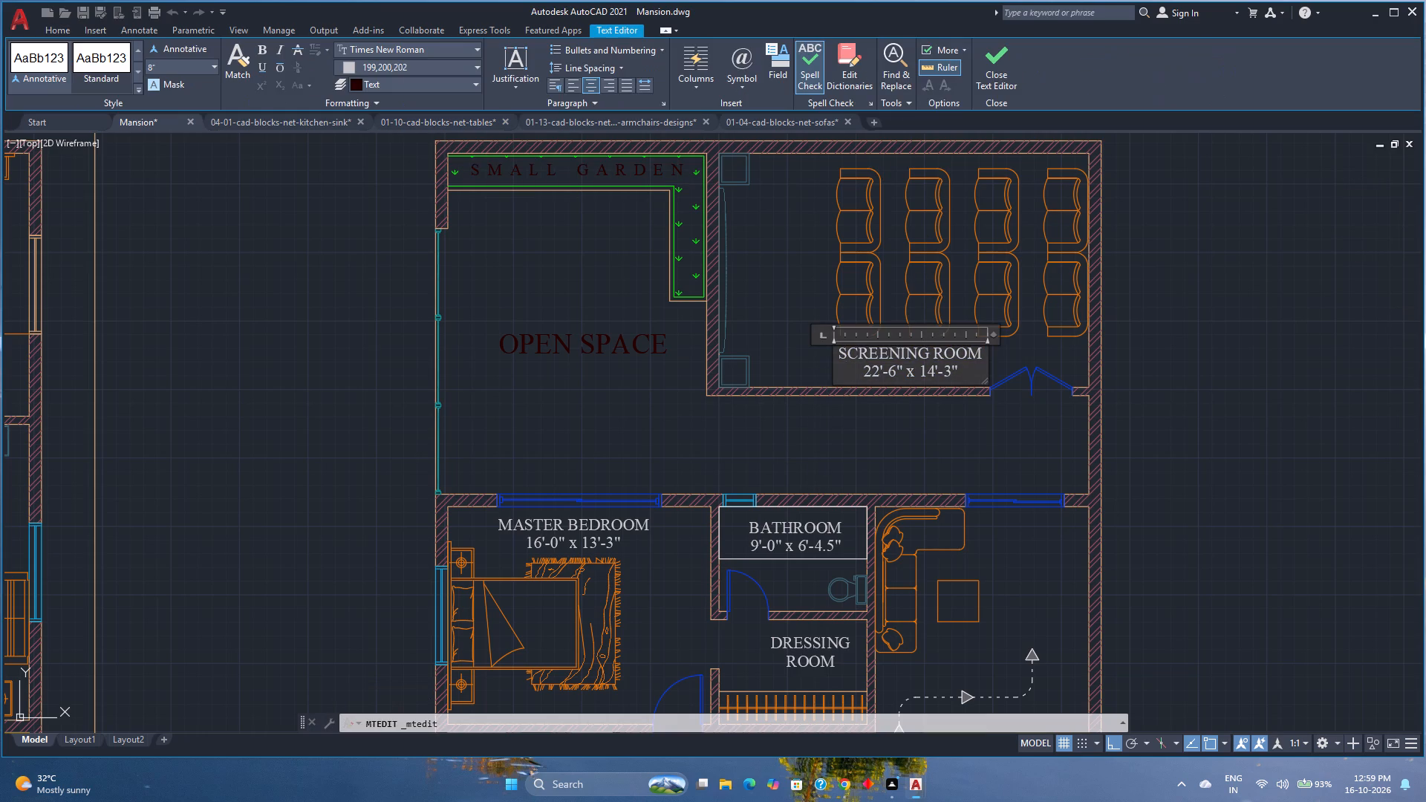
pyautogui.click(364, 64)
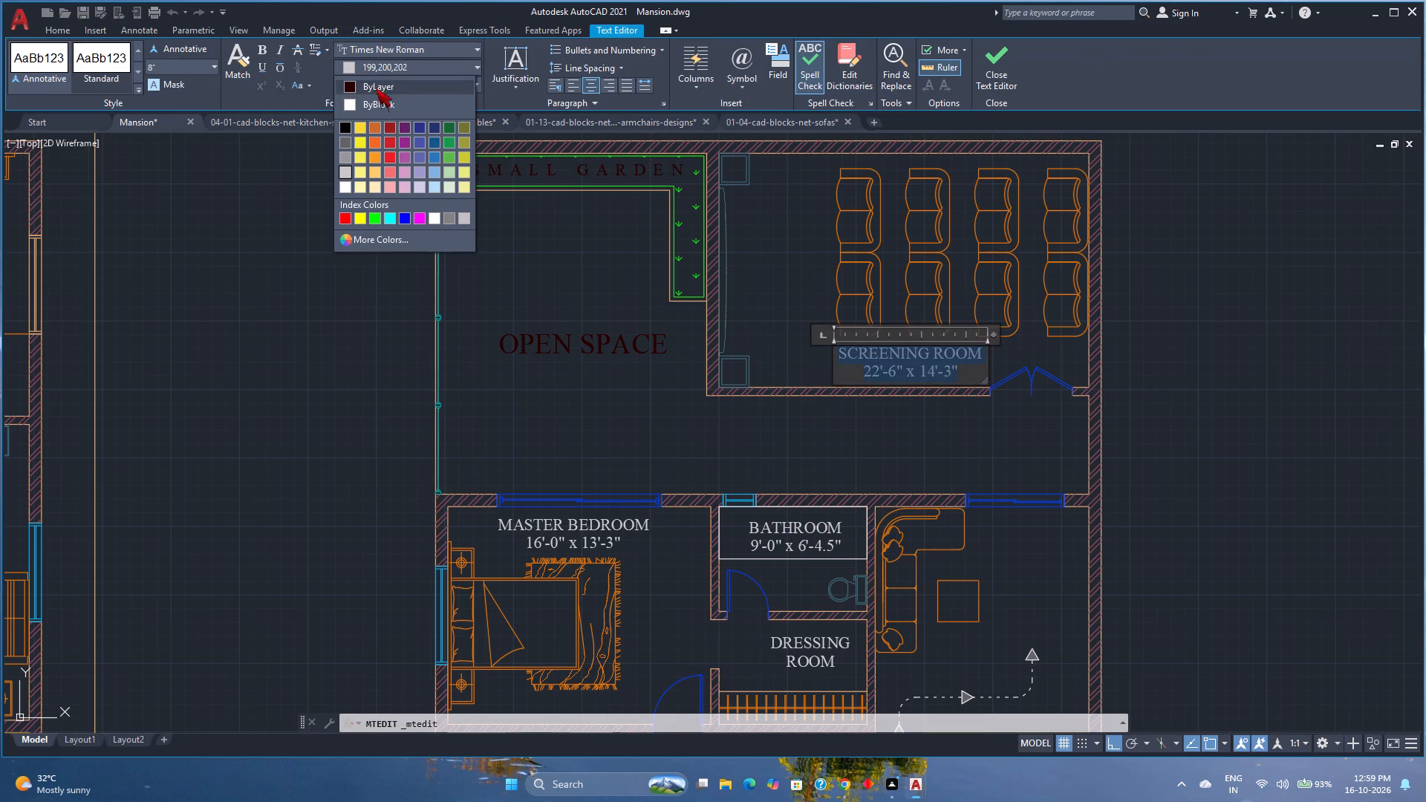
pyautogui.click(400, 90)
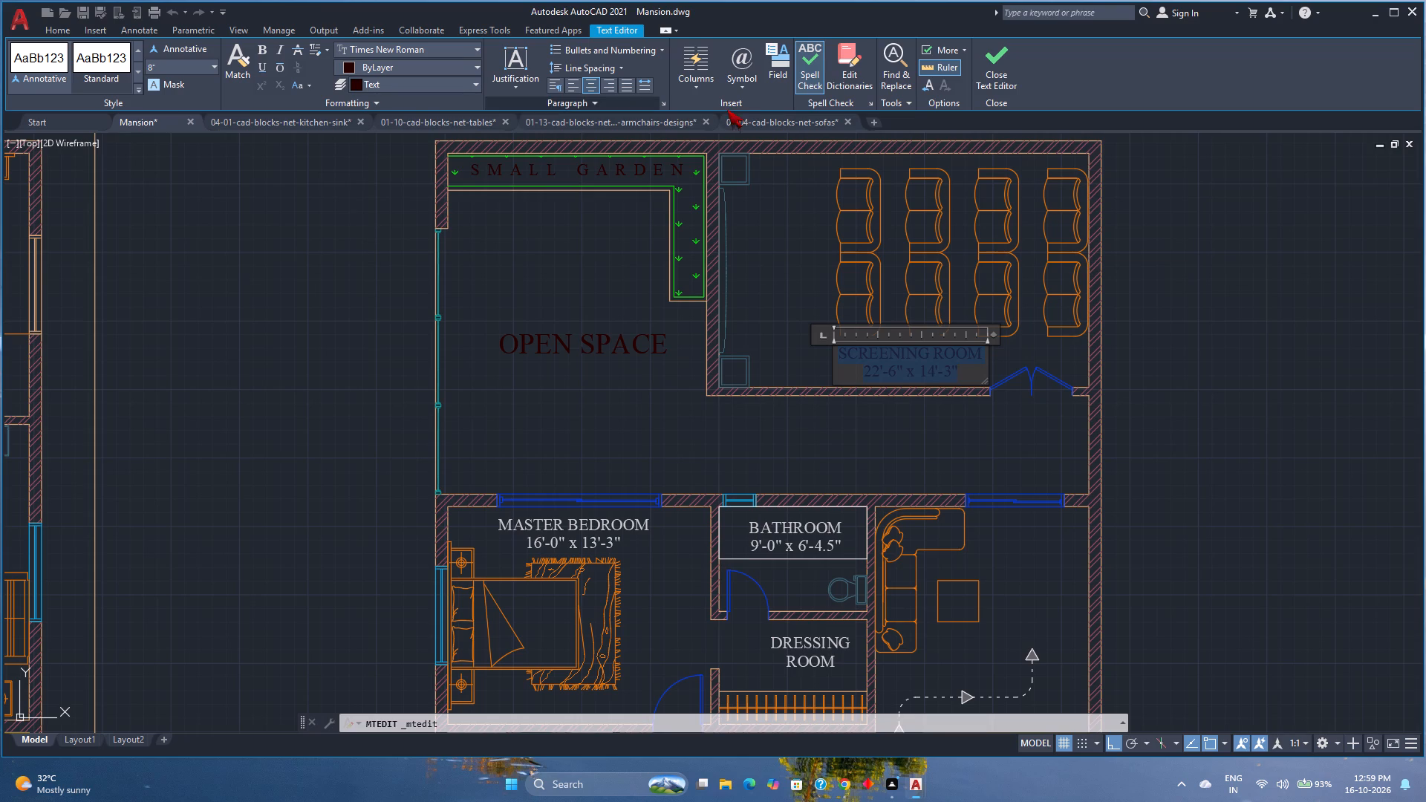
pyautogui.click(989, 59)
# Set the text colour of the first floor's MASTER BEDROOM label, including its dimensions line, to ByLayer.
pyautogui.scroll(-1, 633, 362)
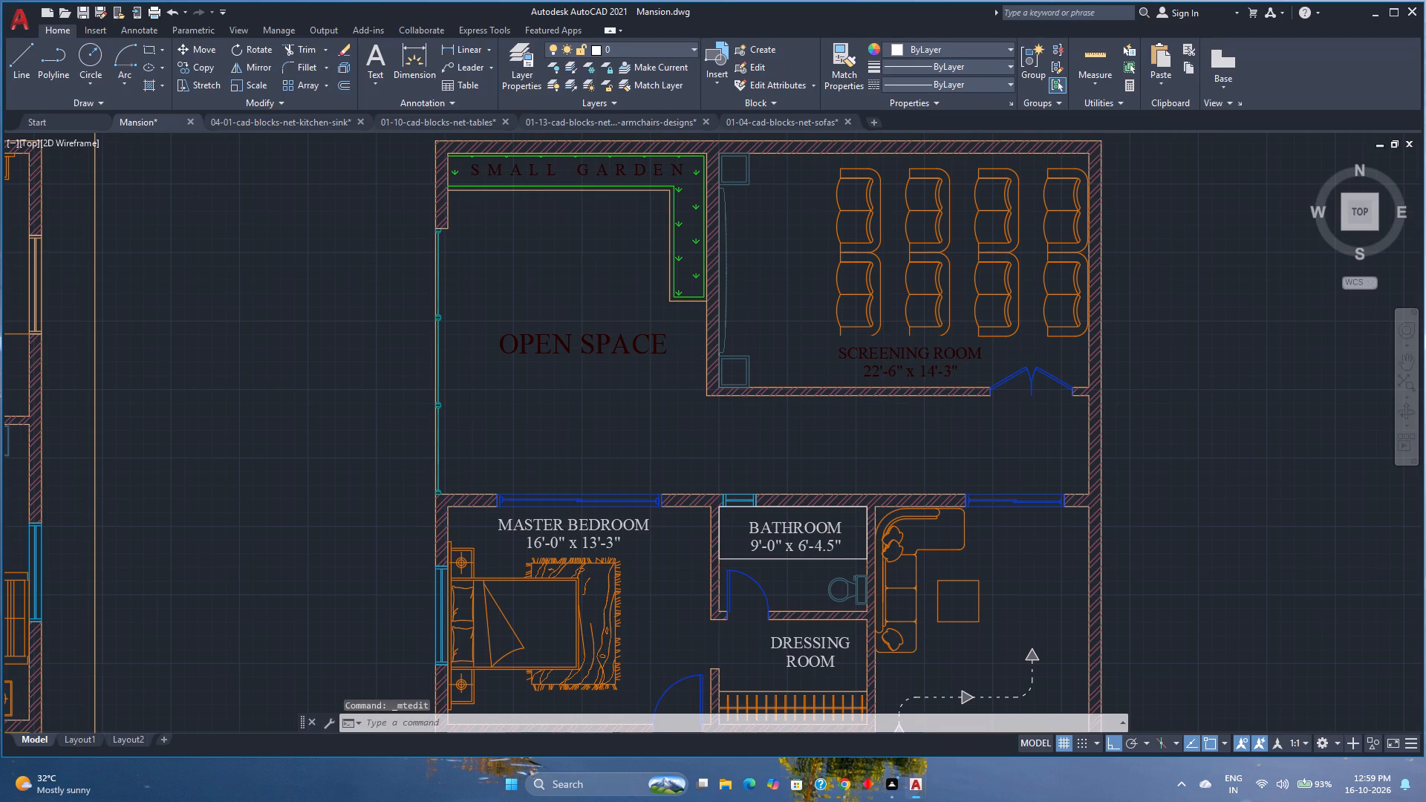
pyautogui.scroll(-2, 633, 362)
pyautogui.scroll(2, 659, 443)
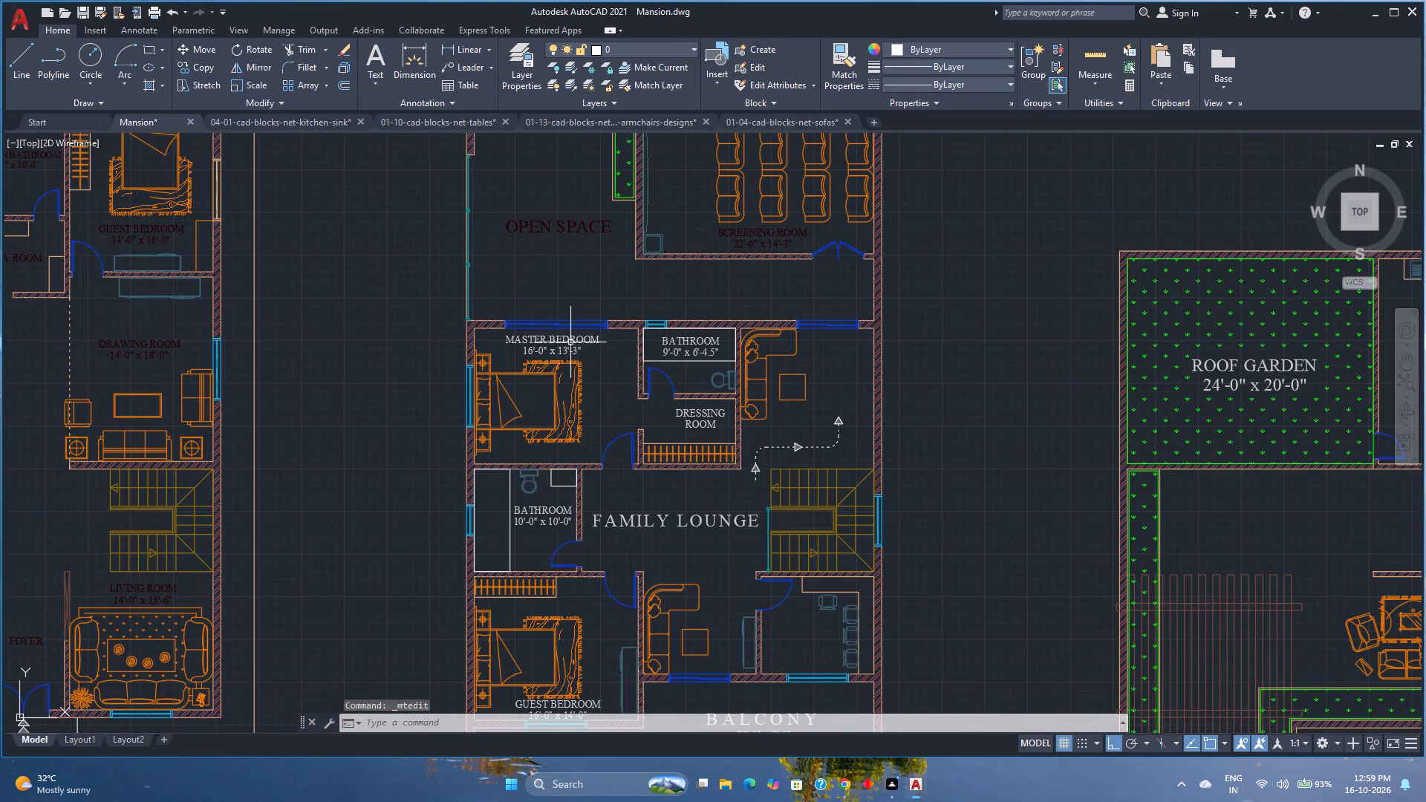
pyautogui.doubleClick(570, 342)
pyautogui.hotkey('ctrl', 'a')
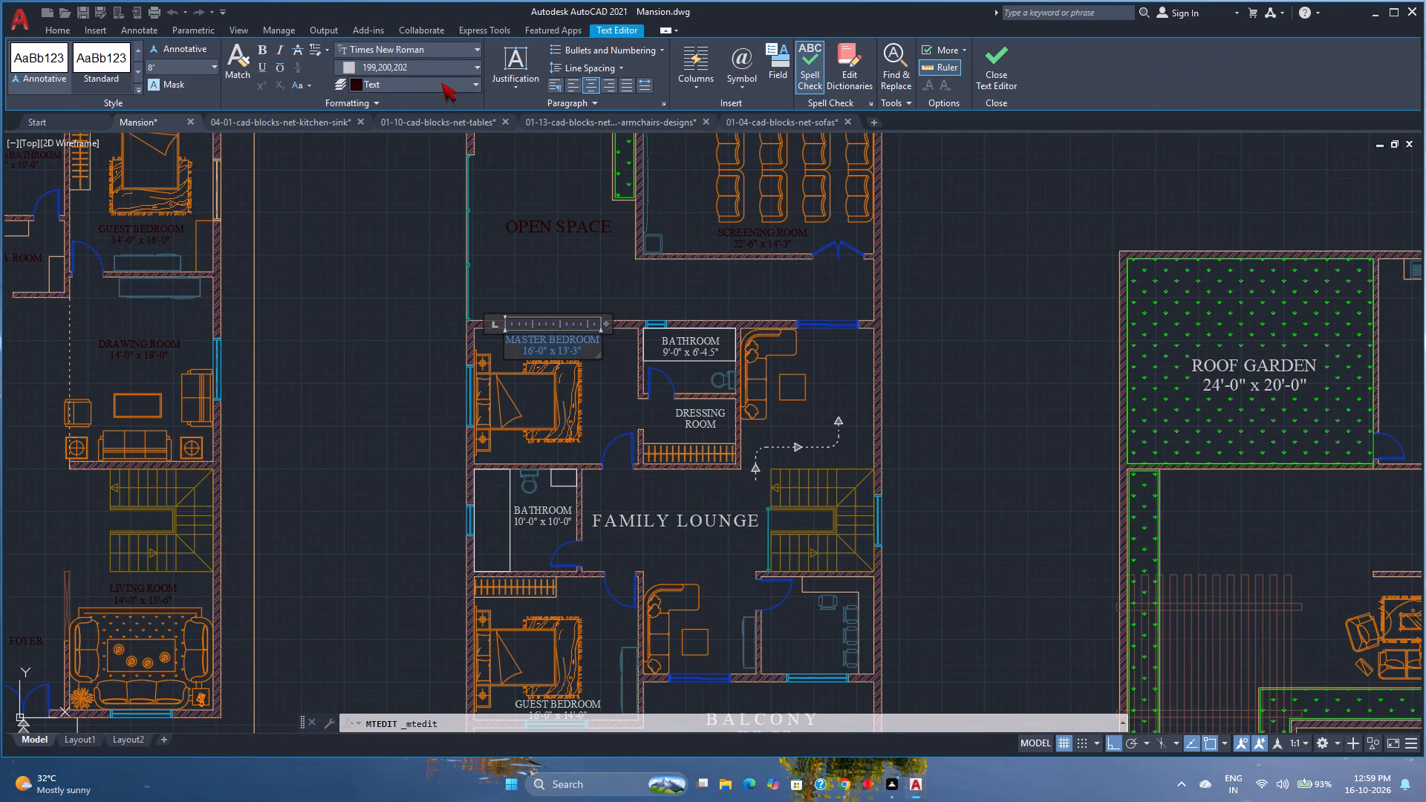
pyautogui.click(453, 69)
pyautogui.click(432, 87)
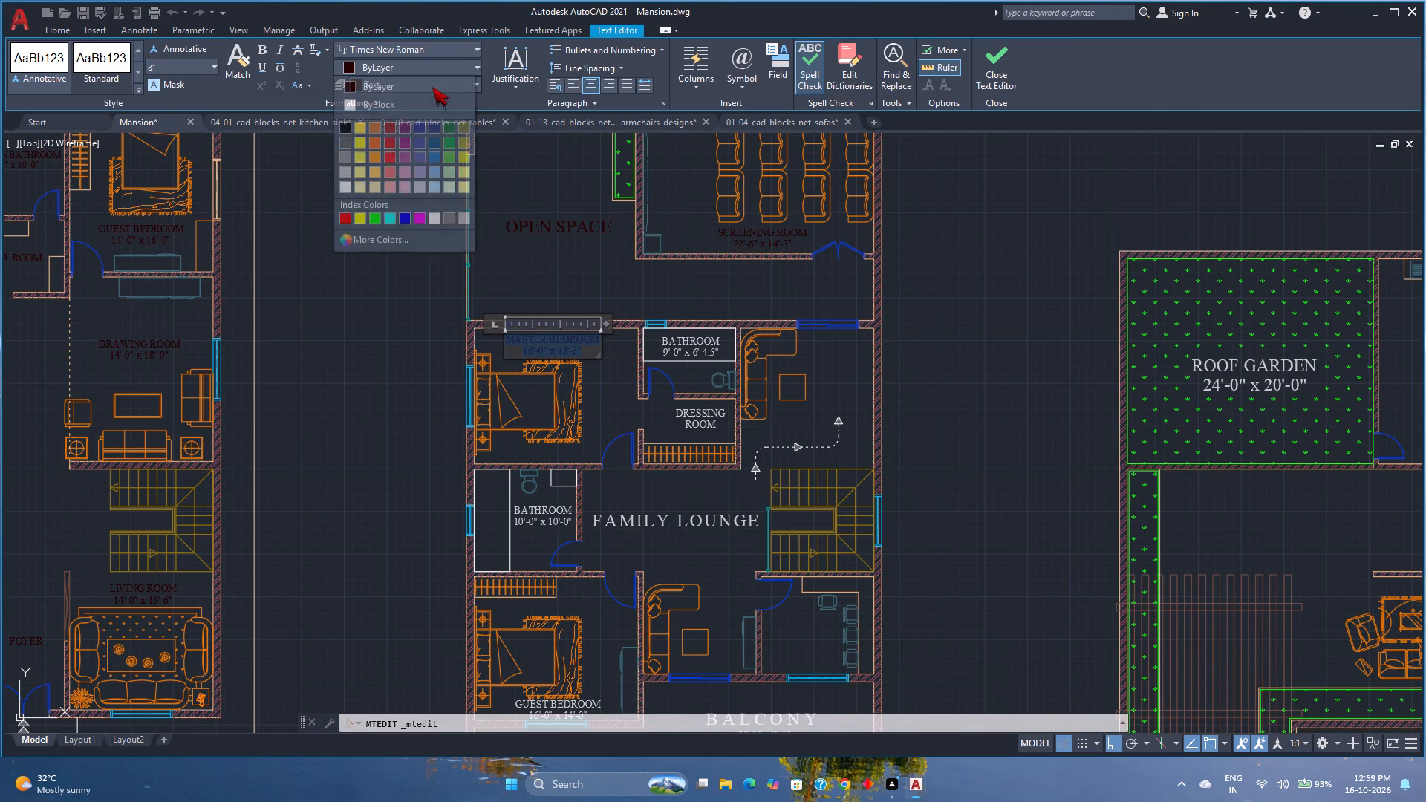
pyautogui.click(994, 65)
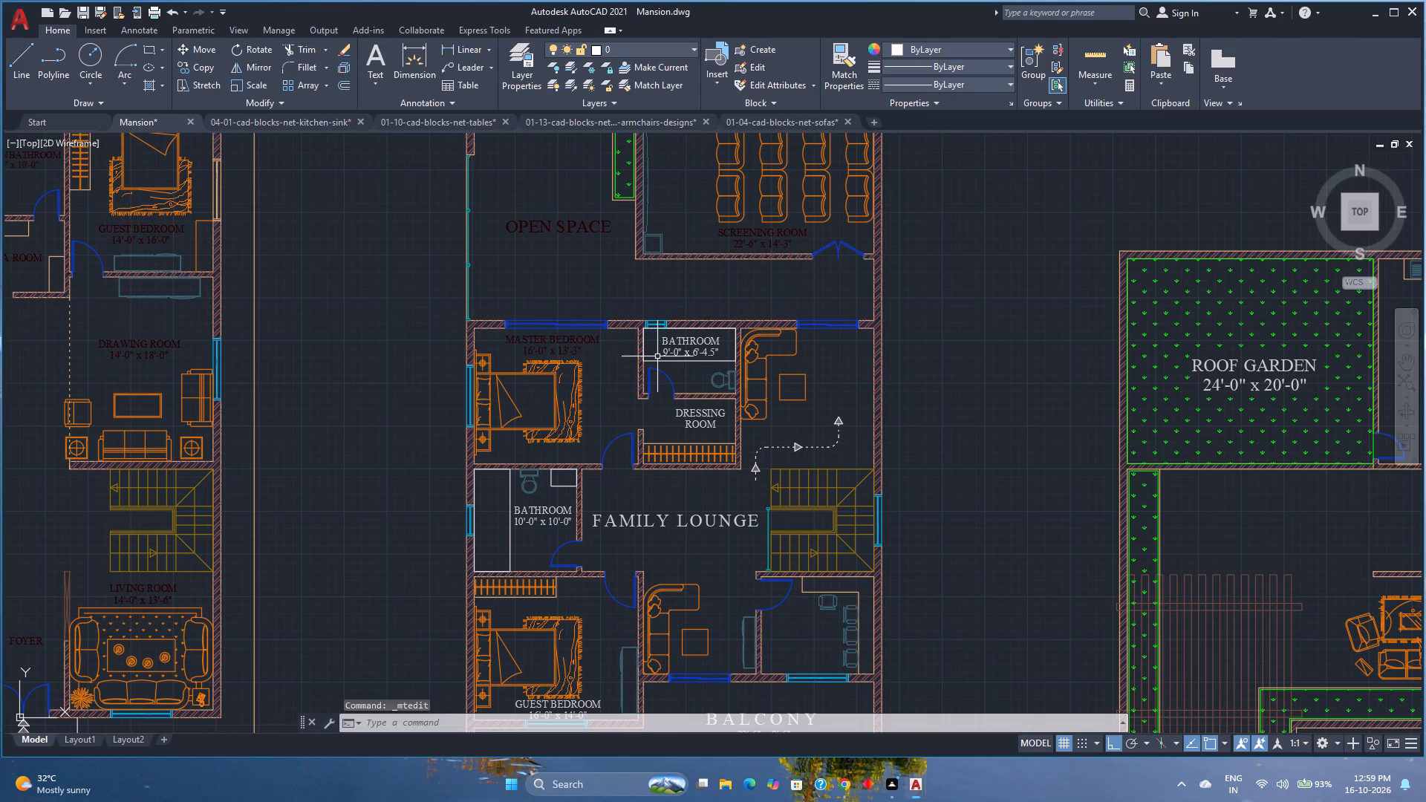
# Set the text colour of the 9'-0" x 6'-4.5" BATHROOM label on the first floor, including its dimensions line, to ByLayer.
pyautogui.scroll(-1, 659, 356)
pyautogui.click(674, 349)
pyautogui.click(674, 349)
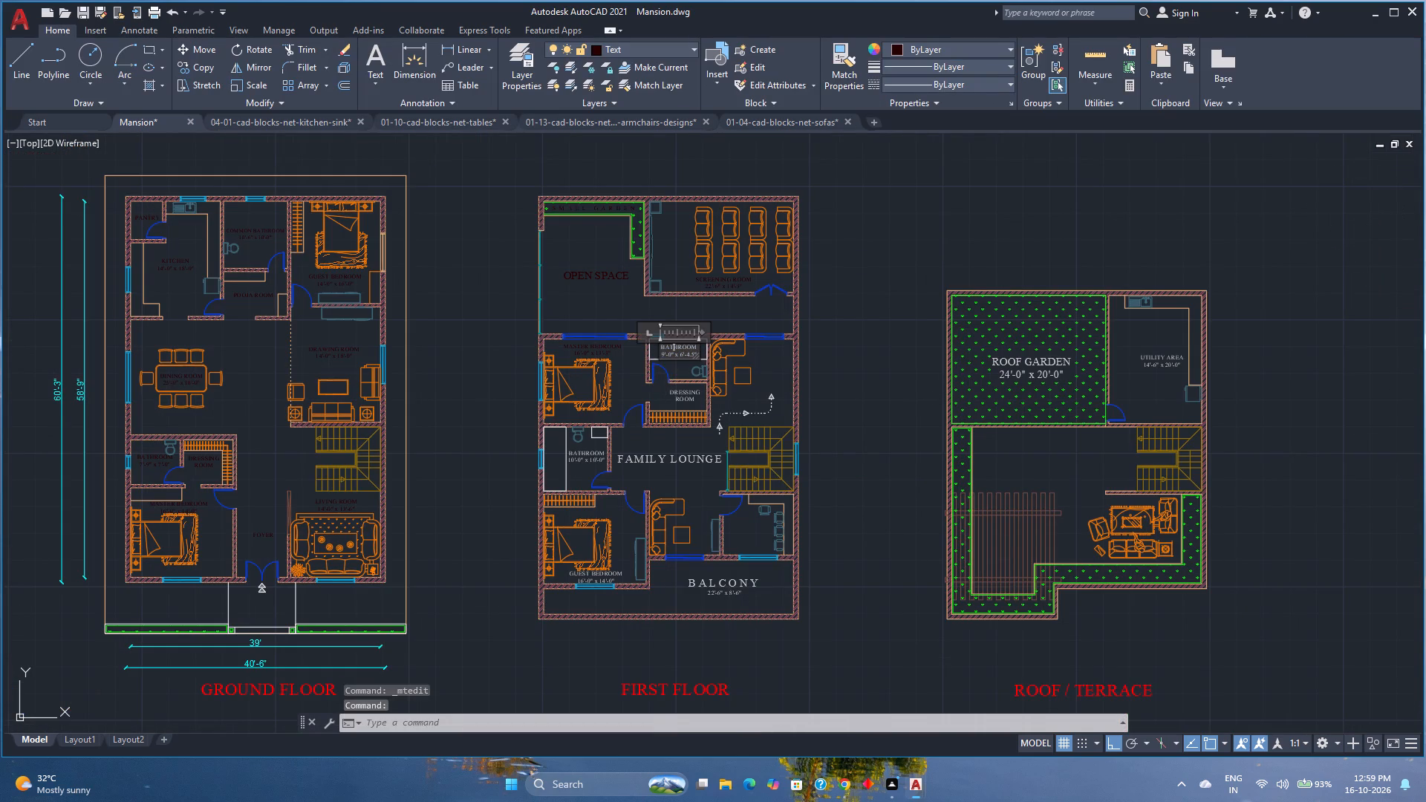
pyautogui.hotkey('ctrl', 'a')
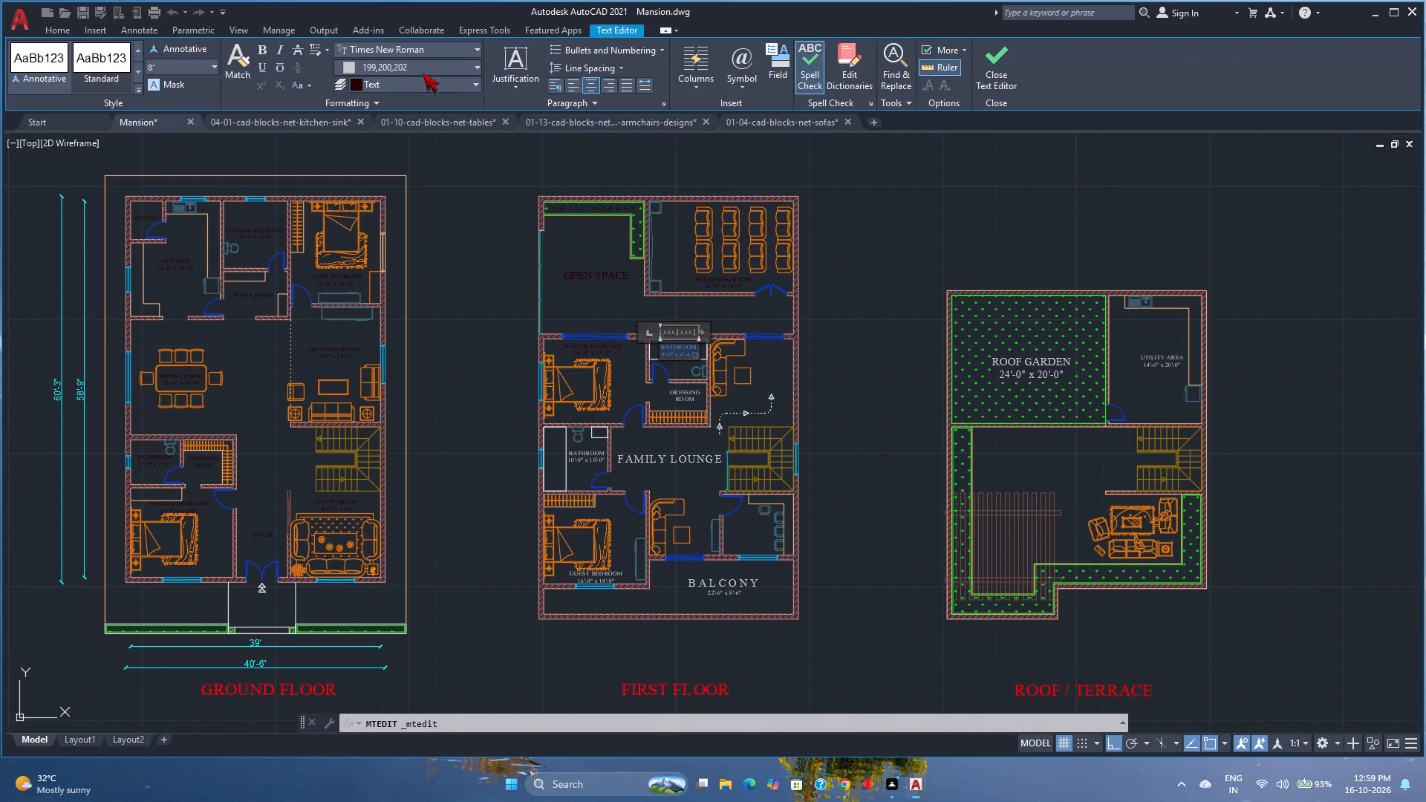
pyautogui.click(424, 71)
pyautogui.click(431, 89)
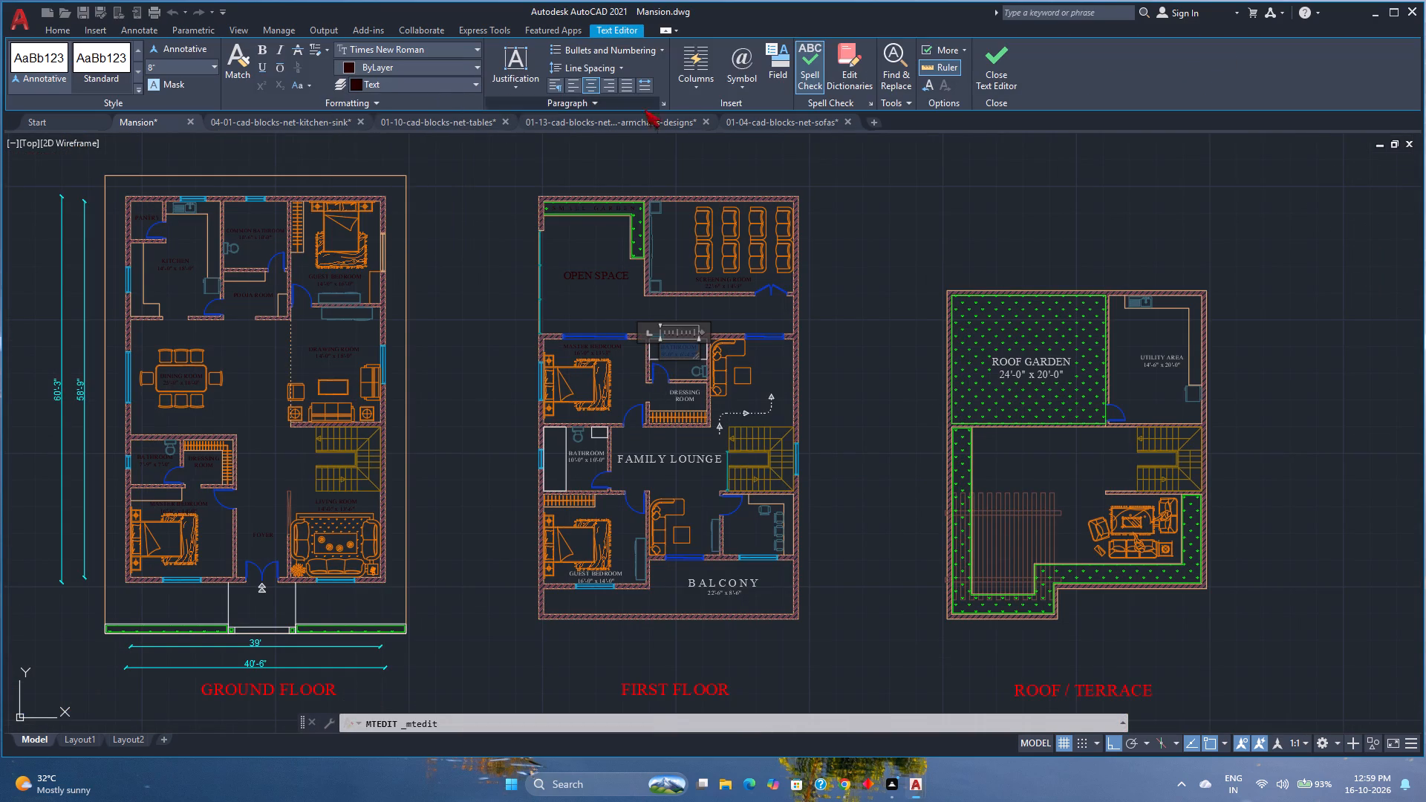
pyautogui.click(995, 53)
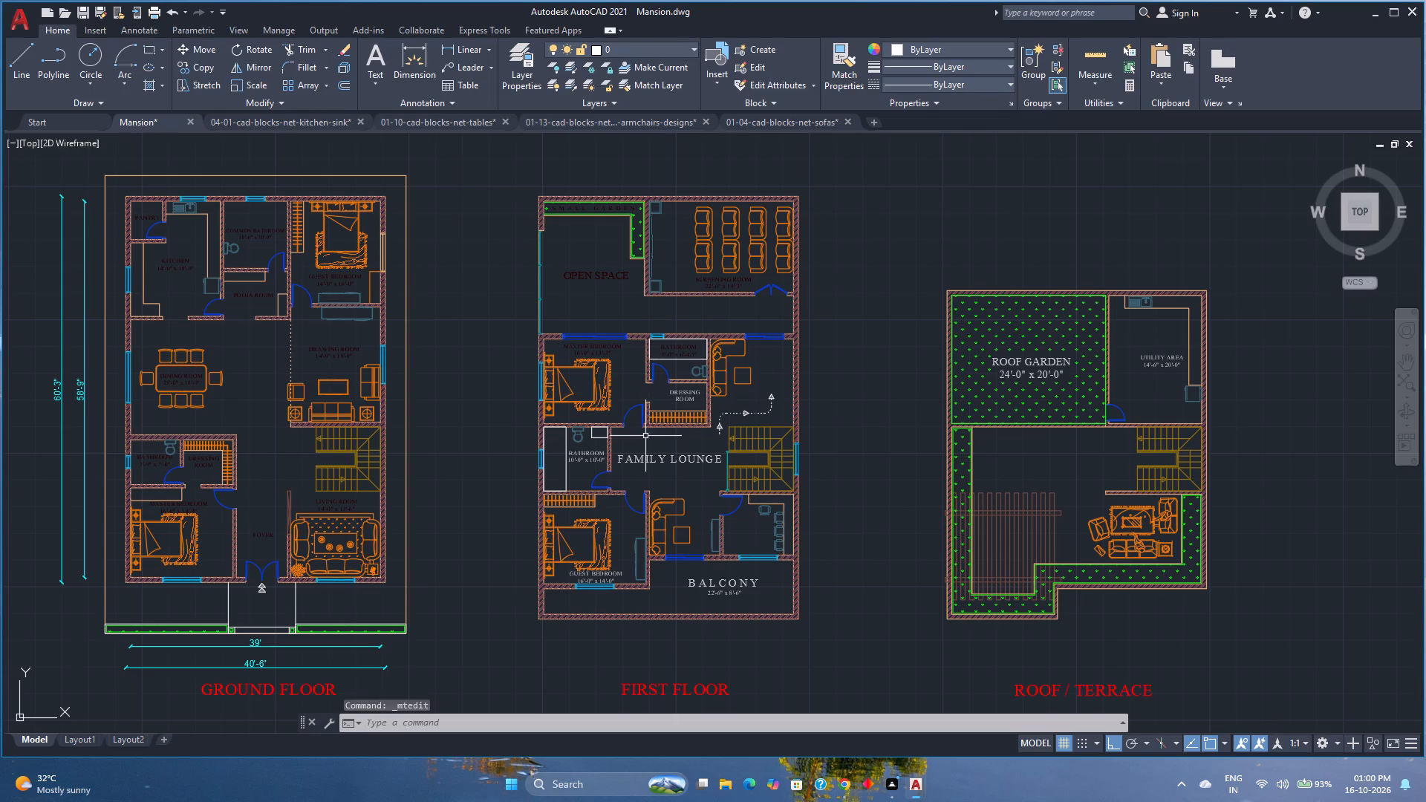
# Set the text colour of the first floor's DRESSING ROOM label to ByLayer.
pyautogui.scroll(2, 671, 392)
pyautogui.doubleClick(694, 412)
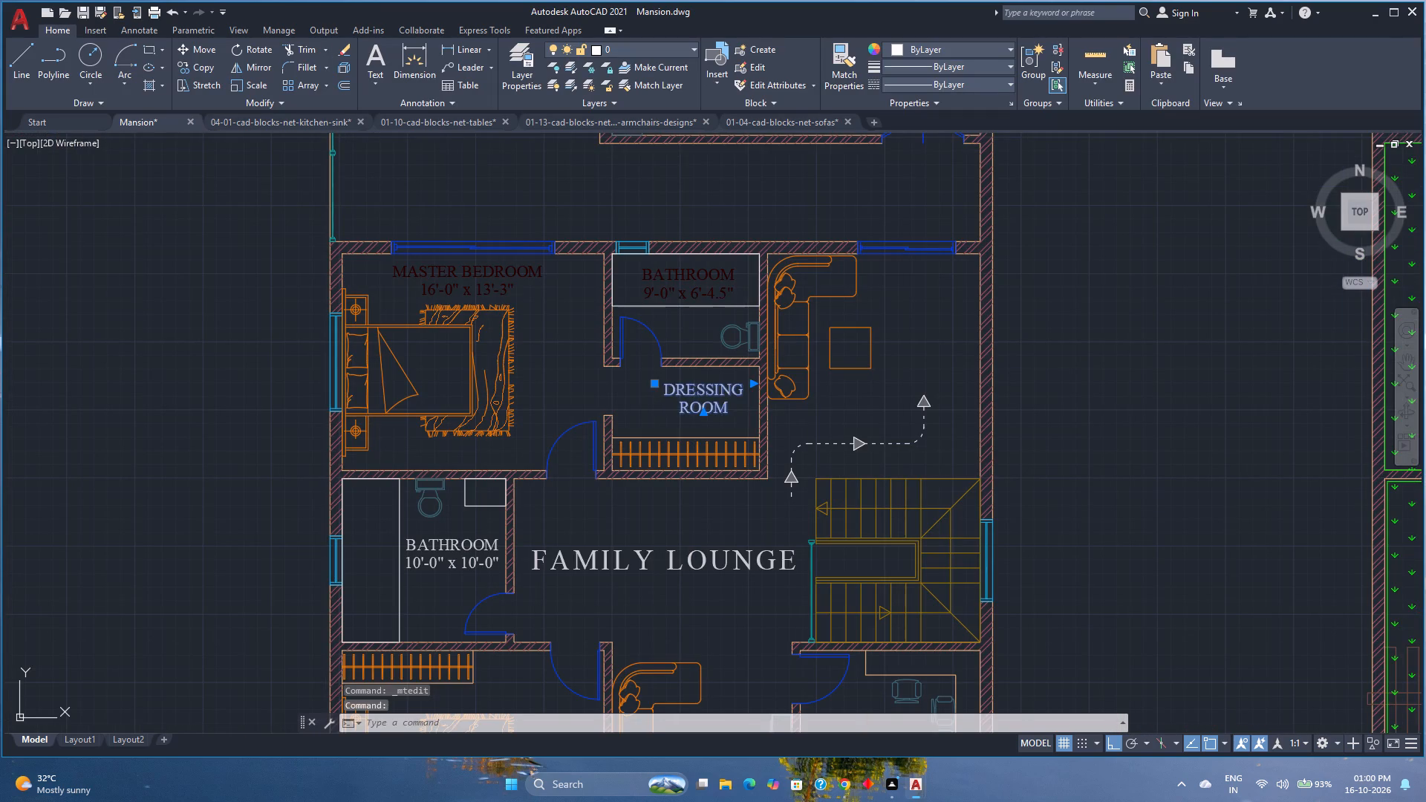
pyautogui.hotkey('ctrl', 'a')
pyautogui.click(368, 59)
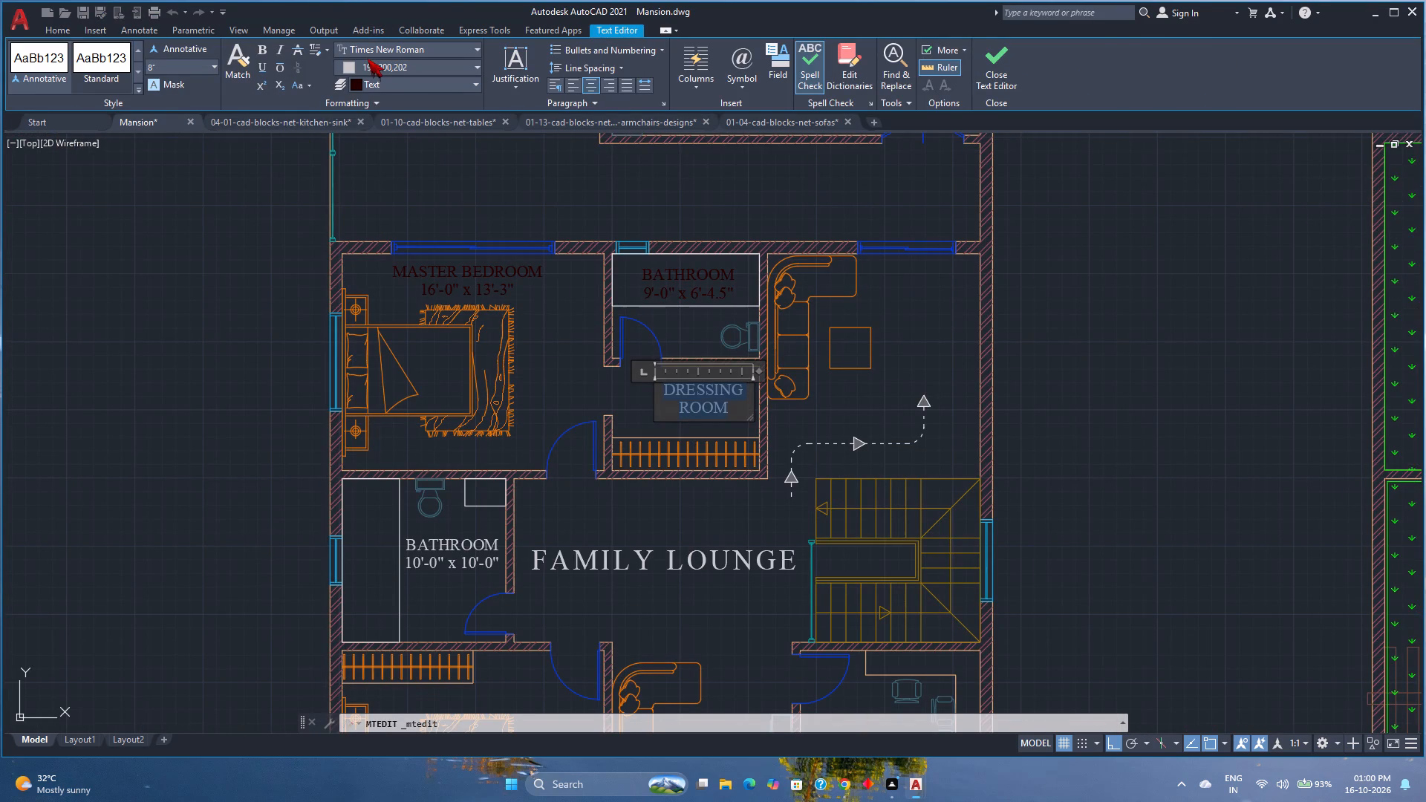
pyautogui.click(409, 66)
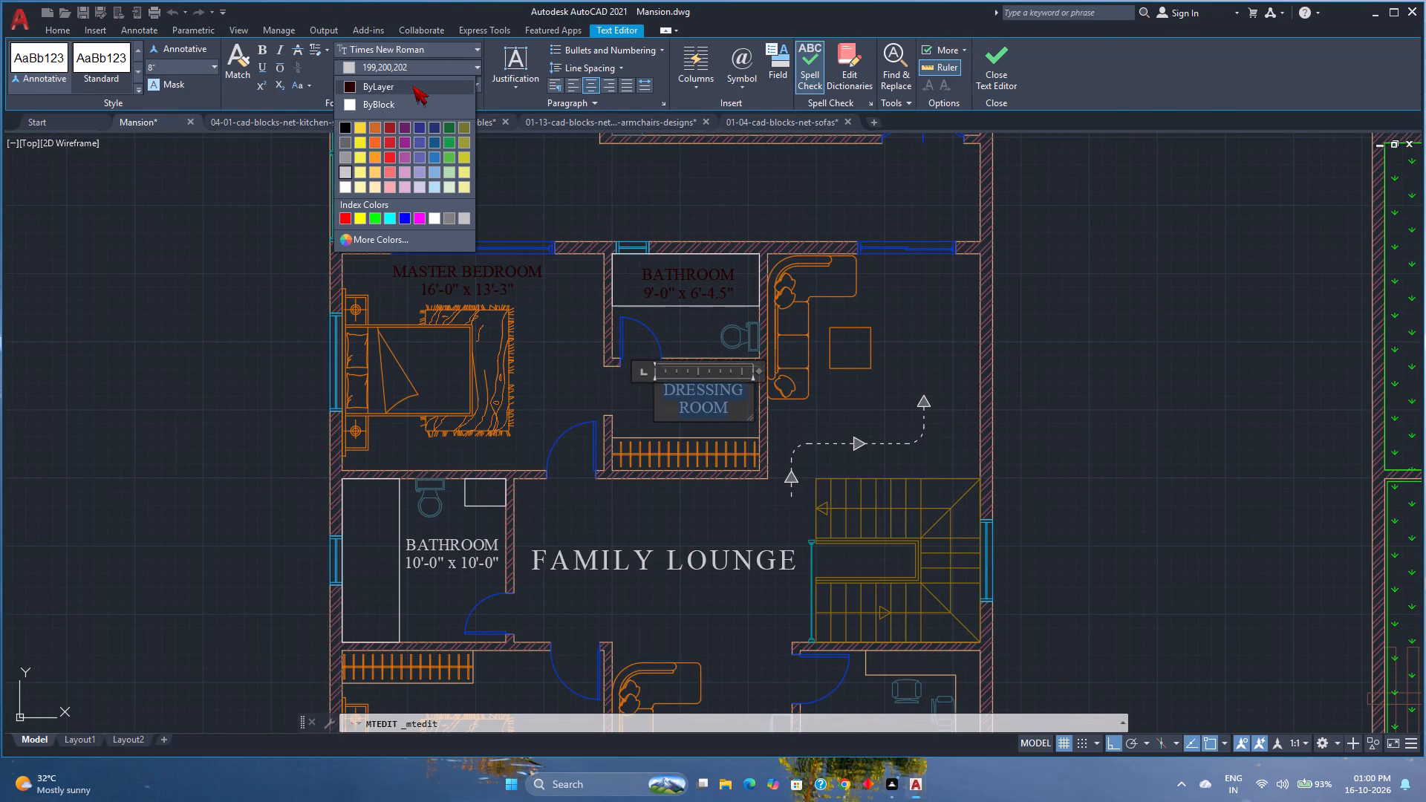
pyautogui.click(412, 85)
pyautogui.click(984, 82)
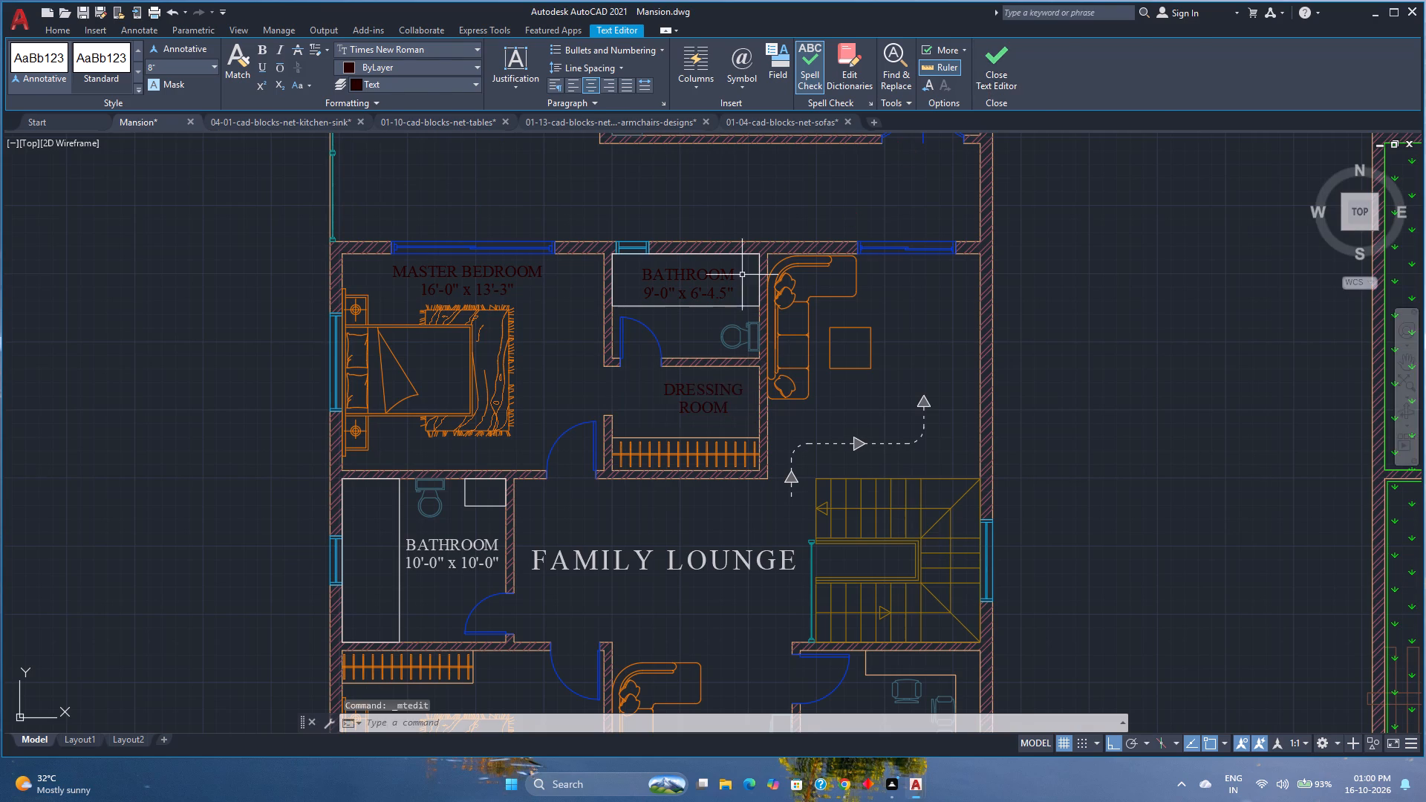
# Save the Mansion drawing with the first floor labels recoloured so far.
pyautogui.scroll(-3, 492, 370)
pyautogui.scroll(1, 561, 465)
pyautogui.moveTo(560, 465); pyautogui.dragTo(677, 504, button='middle')
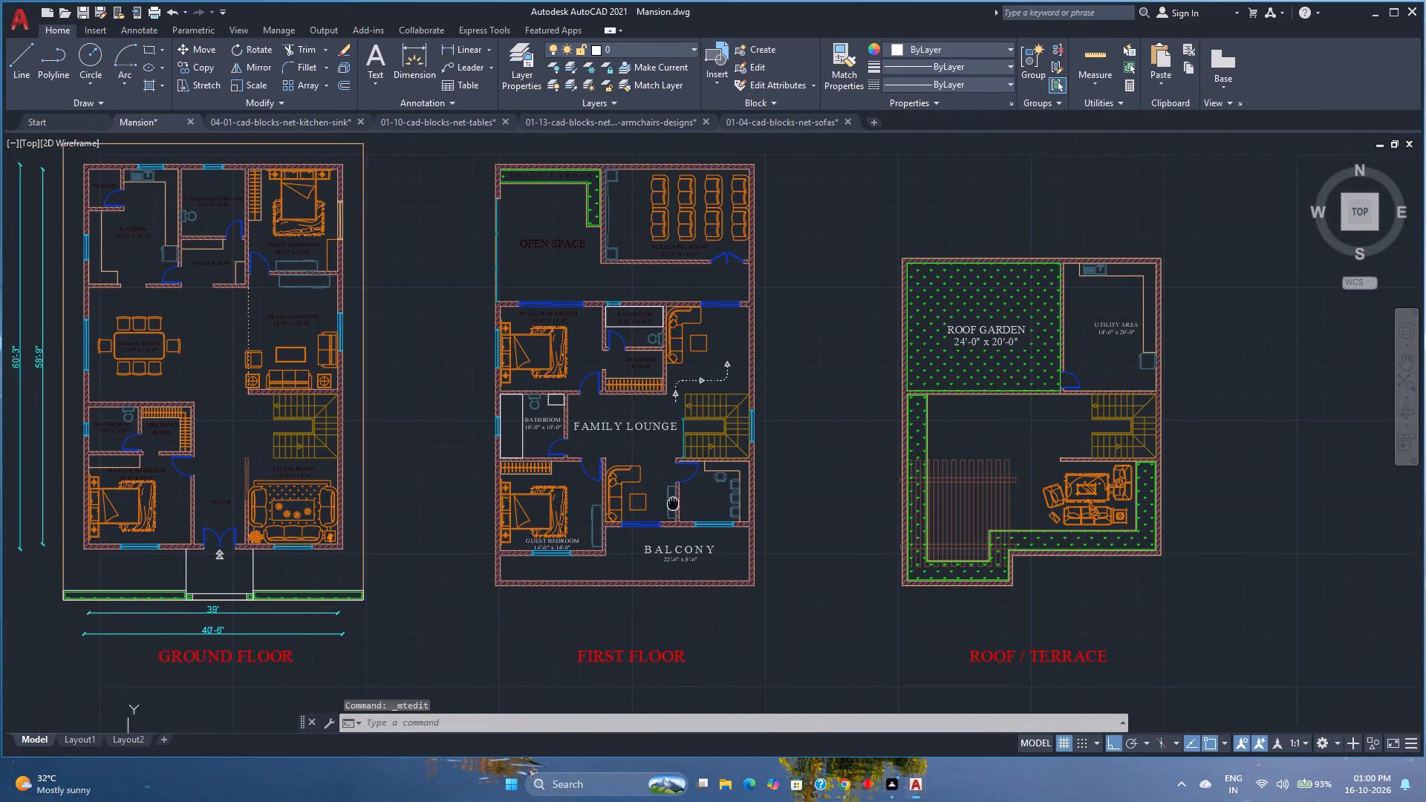
pyautogui.moveTo(677, 504); pyautogui.dragTo(687, 507, button='middle')
pyautogui.middleClick(687, 507)
pyautogui.hotkey('ctrl', 's')
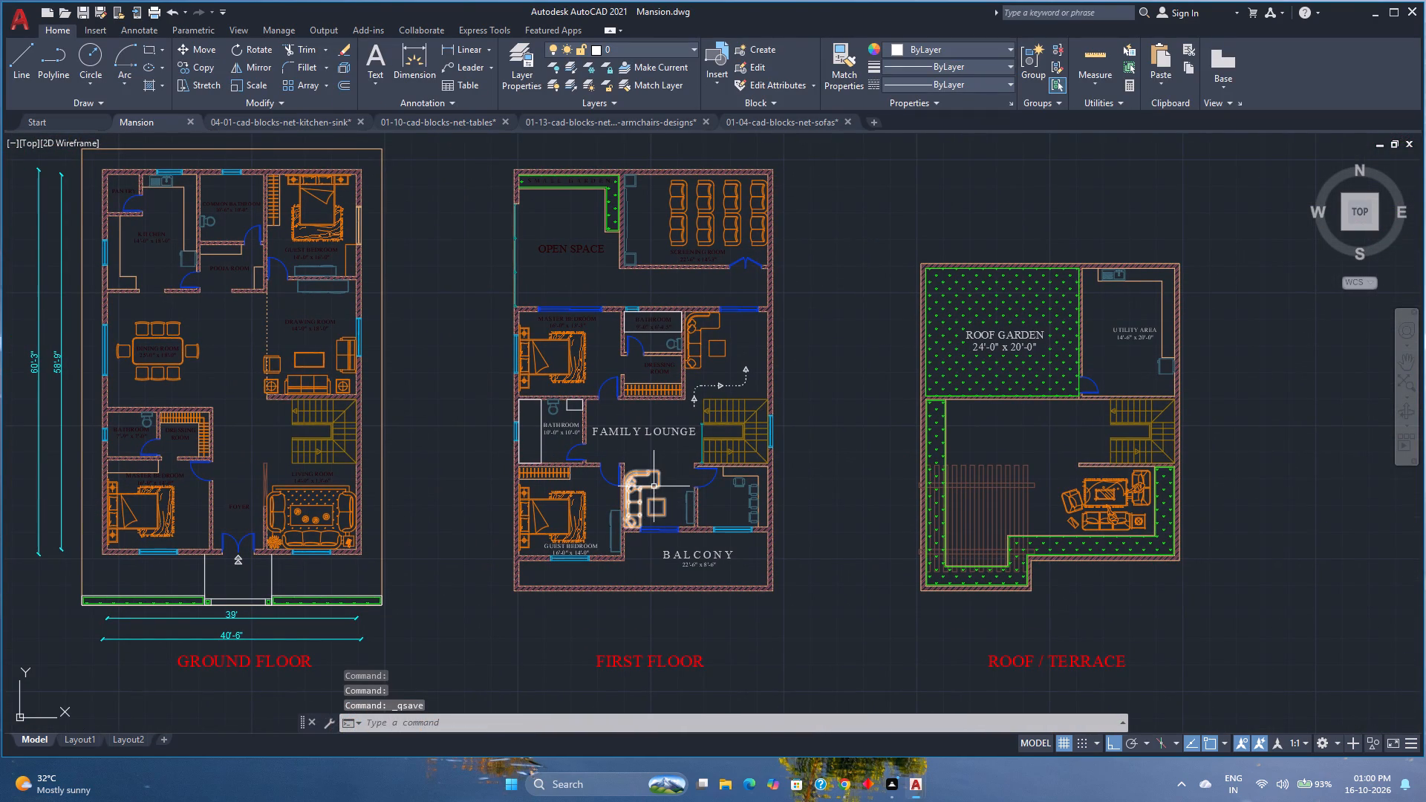
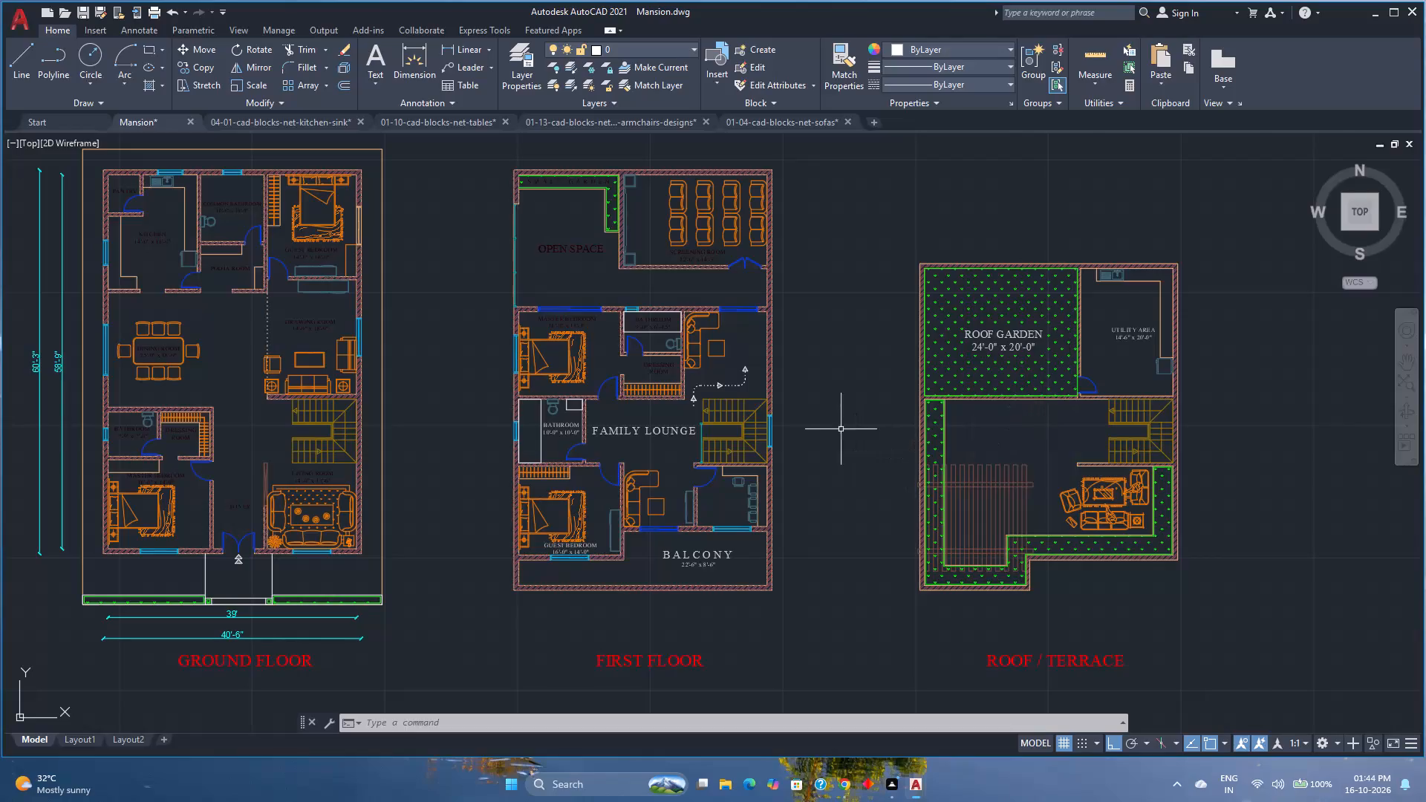
# Set the text colour of the first floor's 10'-0" x 10'-0" BATHROOM label, including its dimensions line, to ByLayer.
pyautogui.scroll(-1, 503, 561)
pyautogui.scroll(3, 538, 474)
pyautogui.doubleClick(522, 489)
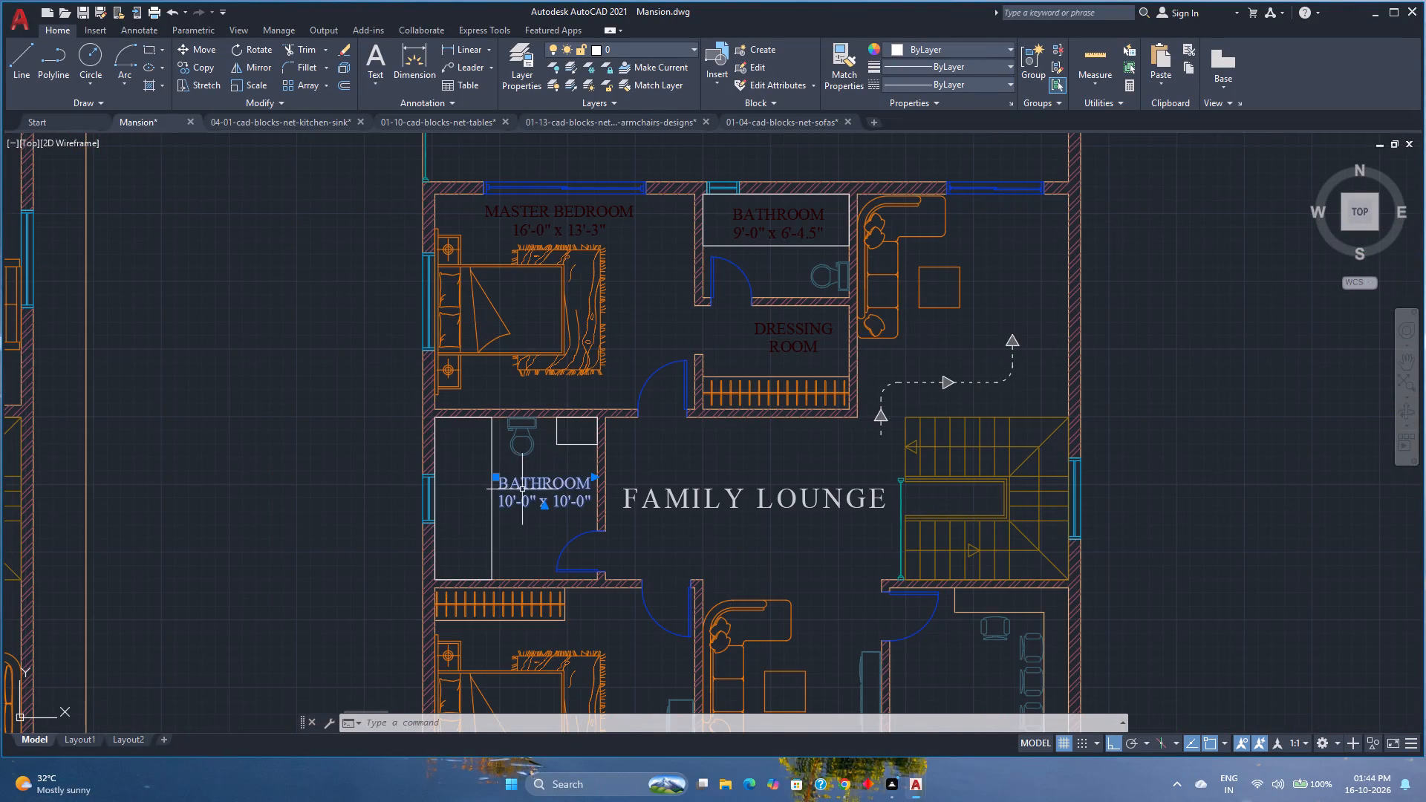
pyautogui.hotkey('ctrl', 'a')
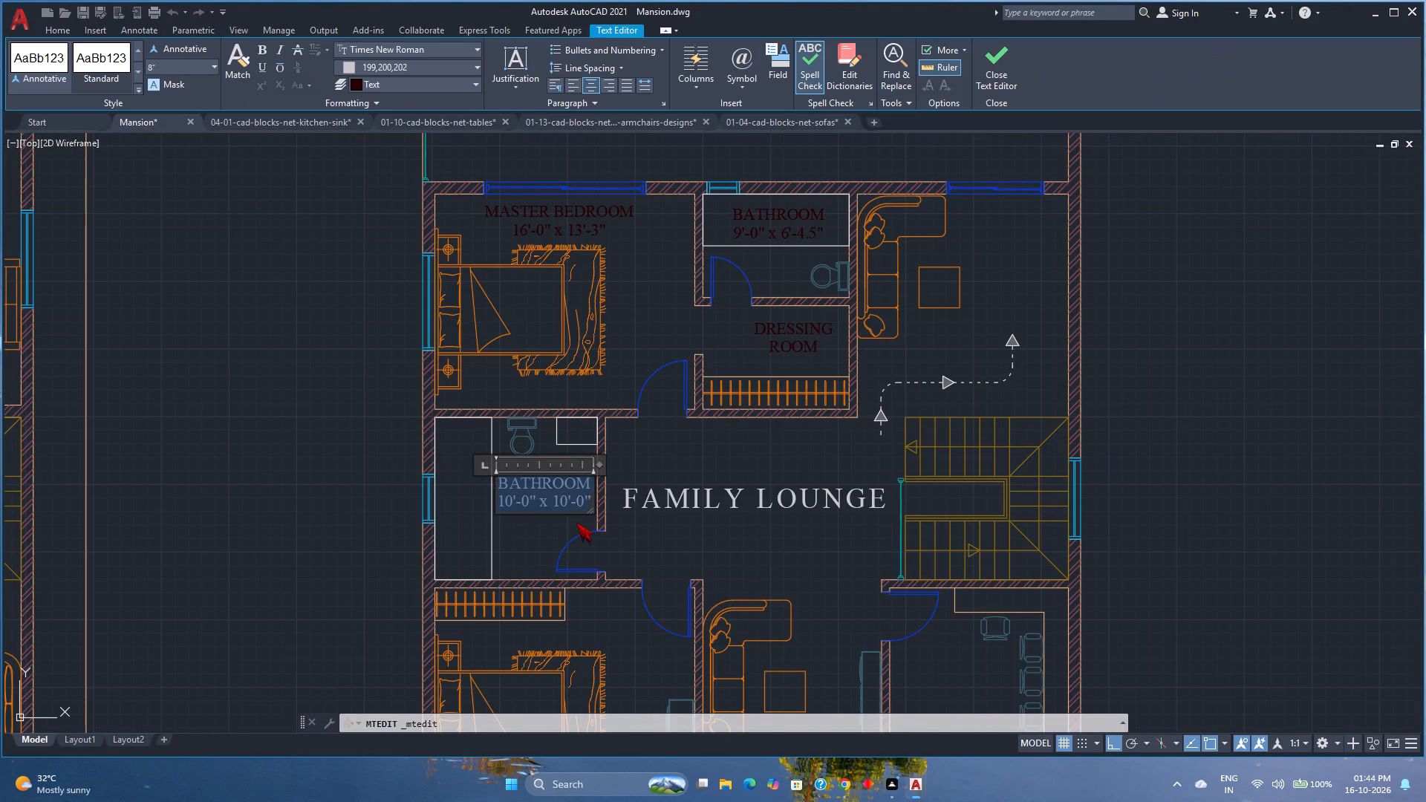
pyautogui.click(377, 60)
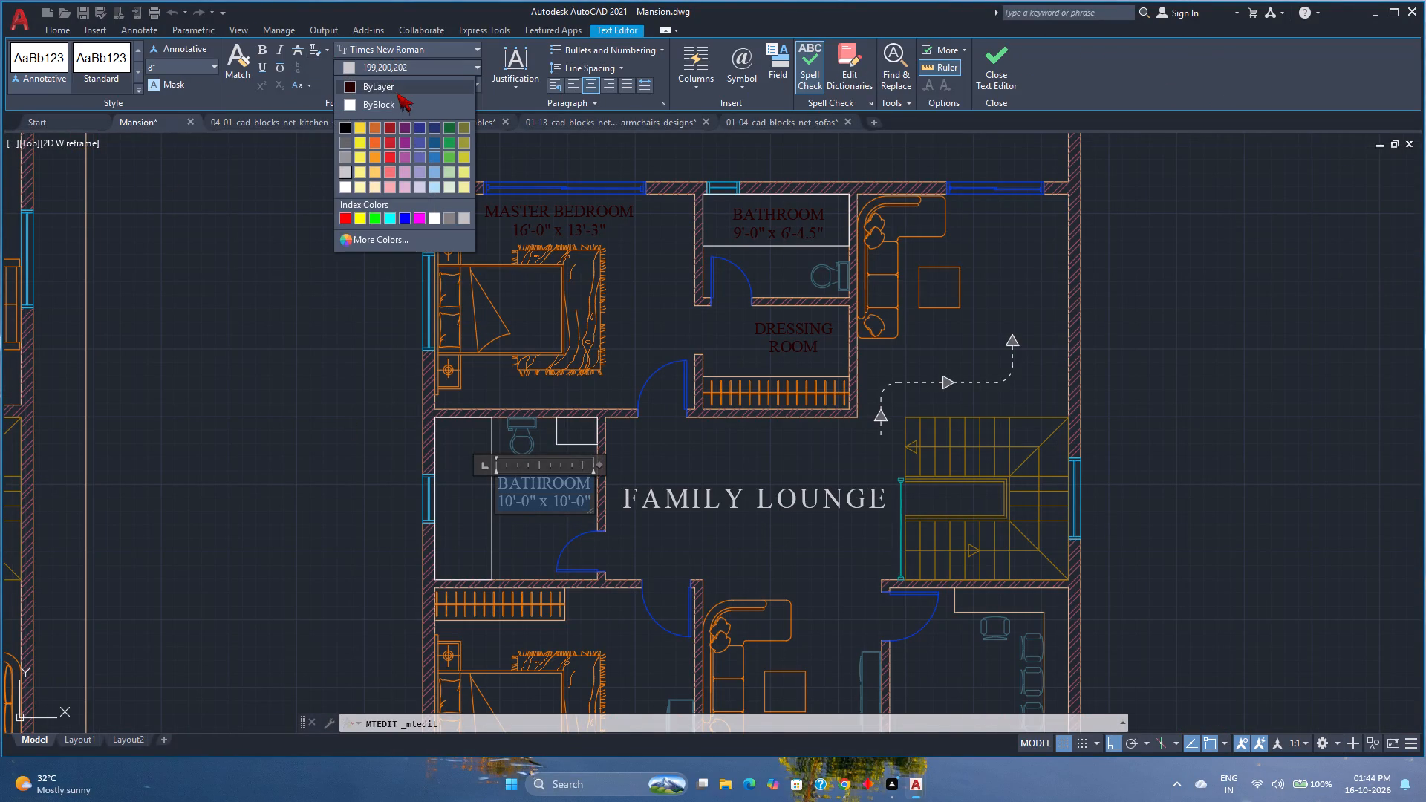
pyautogui.click(397, 93)
# Set the text colour of the first floor's FAMILY LOUNGE label to ByLayer.
pyautogui.click(709, 510)
pyautogui.doubleClick(708, 506)
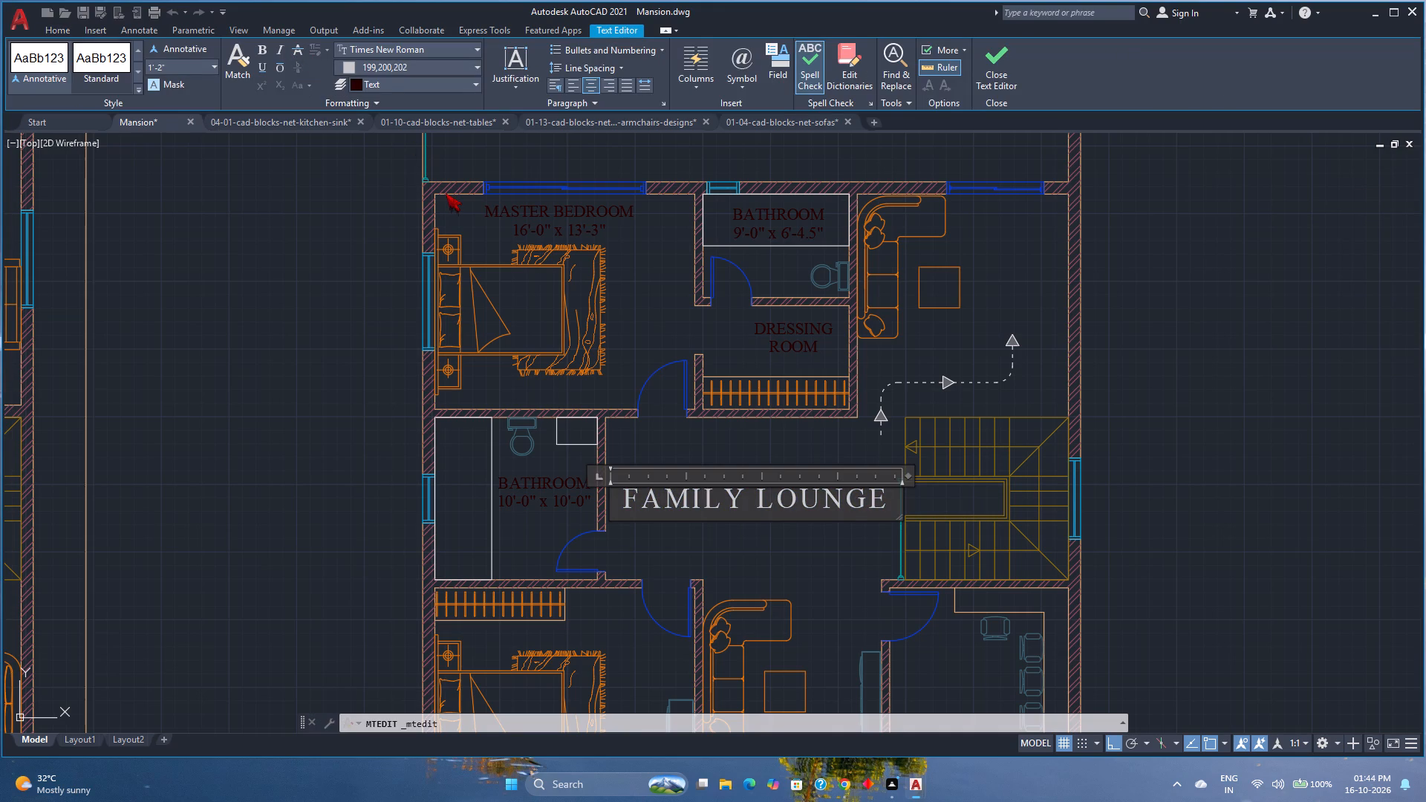
pyautogui.hotkey('ctrl', 'a')
pyautogui.click(454, 63)
pyautogui.click(452, 85)
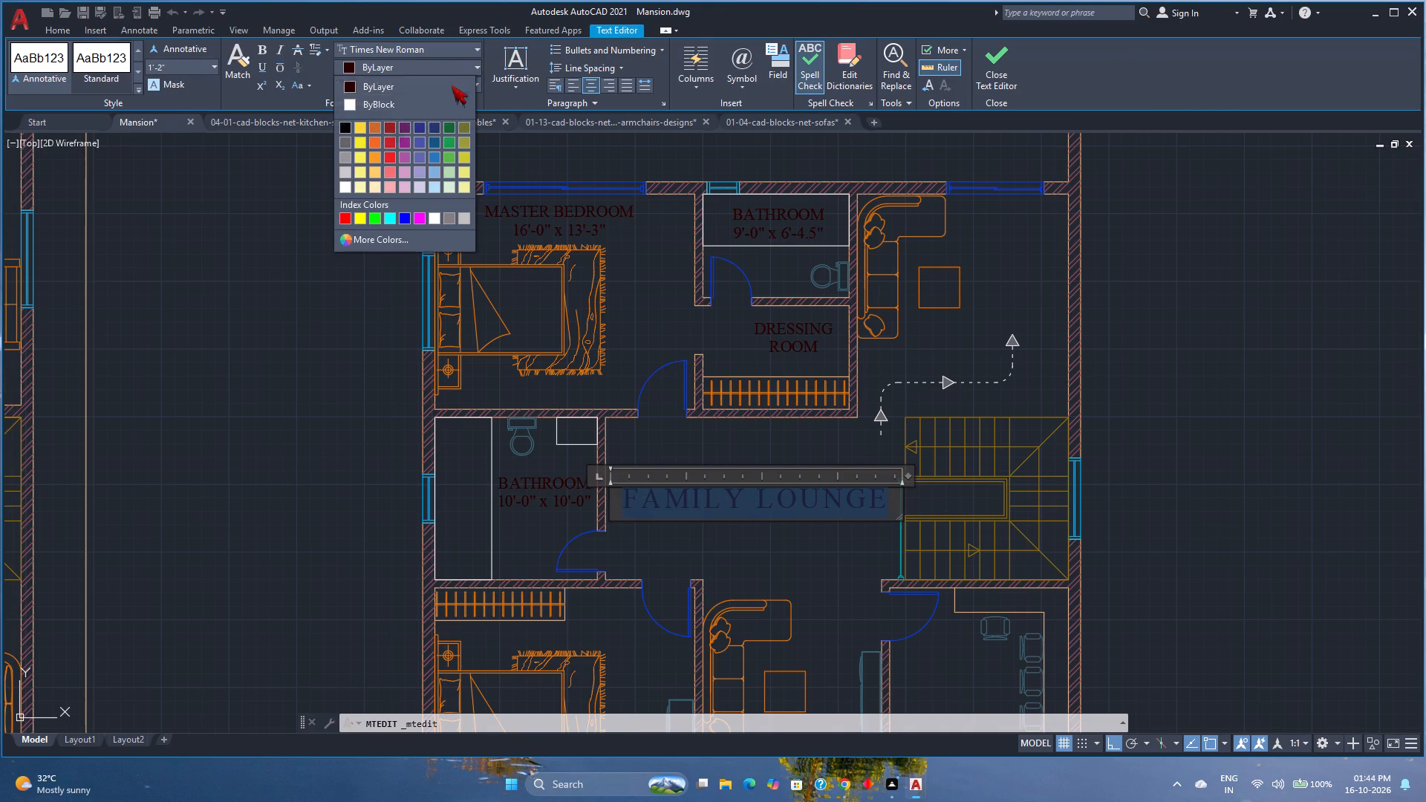
# Set the text colour of the first floor's BALCONY label, including its dimensions line, to ByLayer.
pyautogui.scroll(-1, 665, 381)
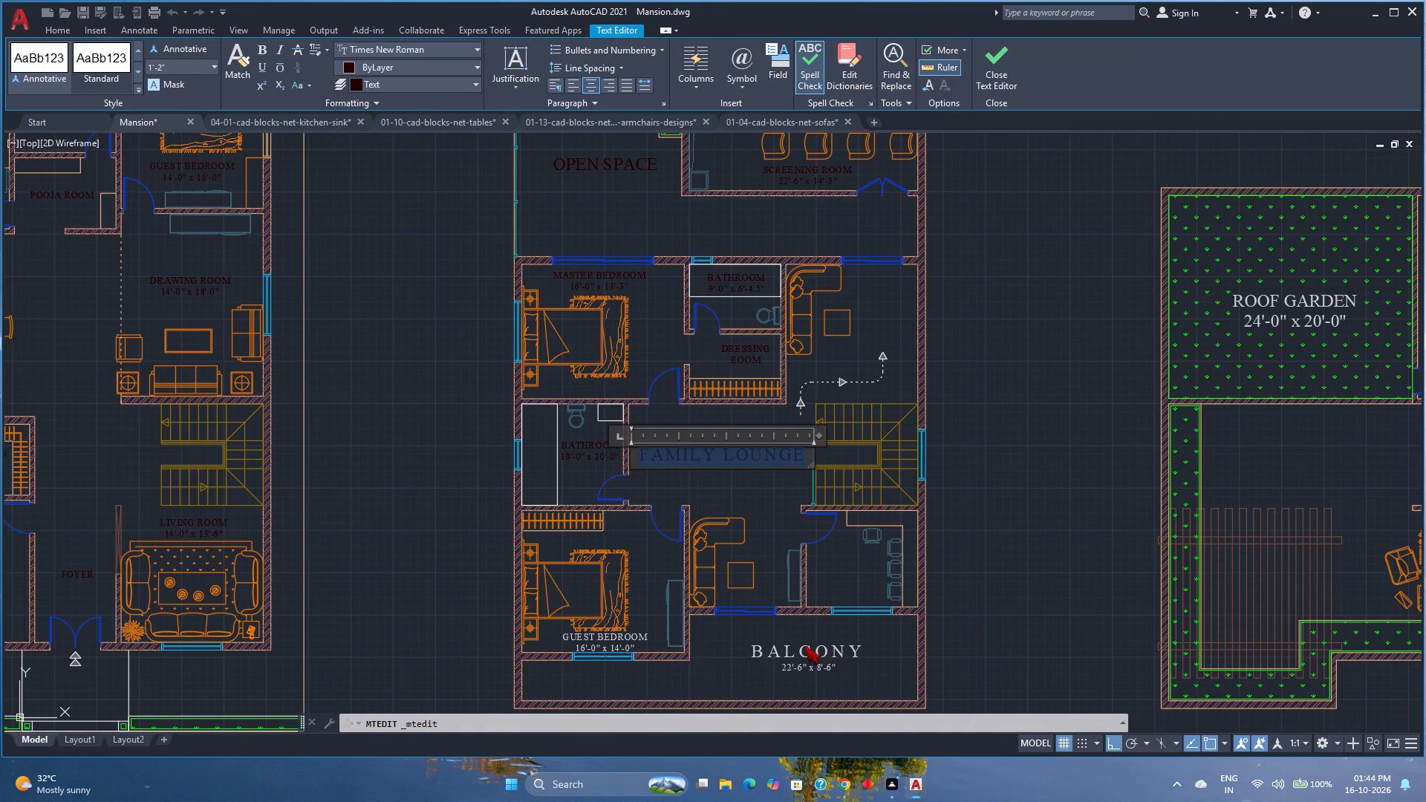
pyautogui.doubleClick(780, 658)
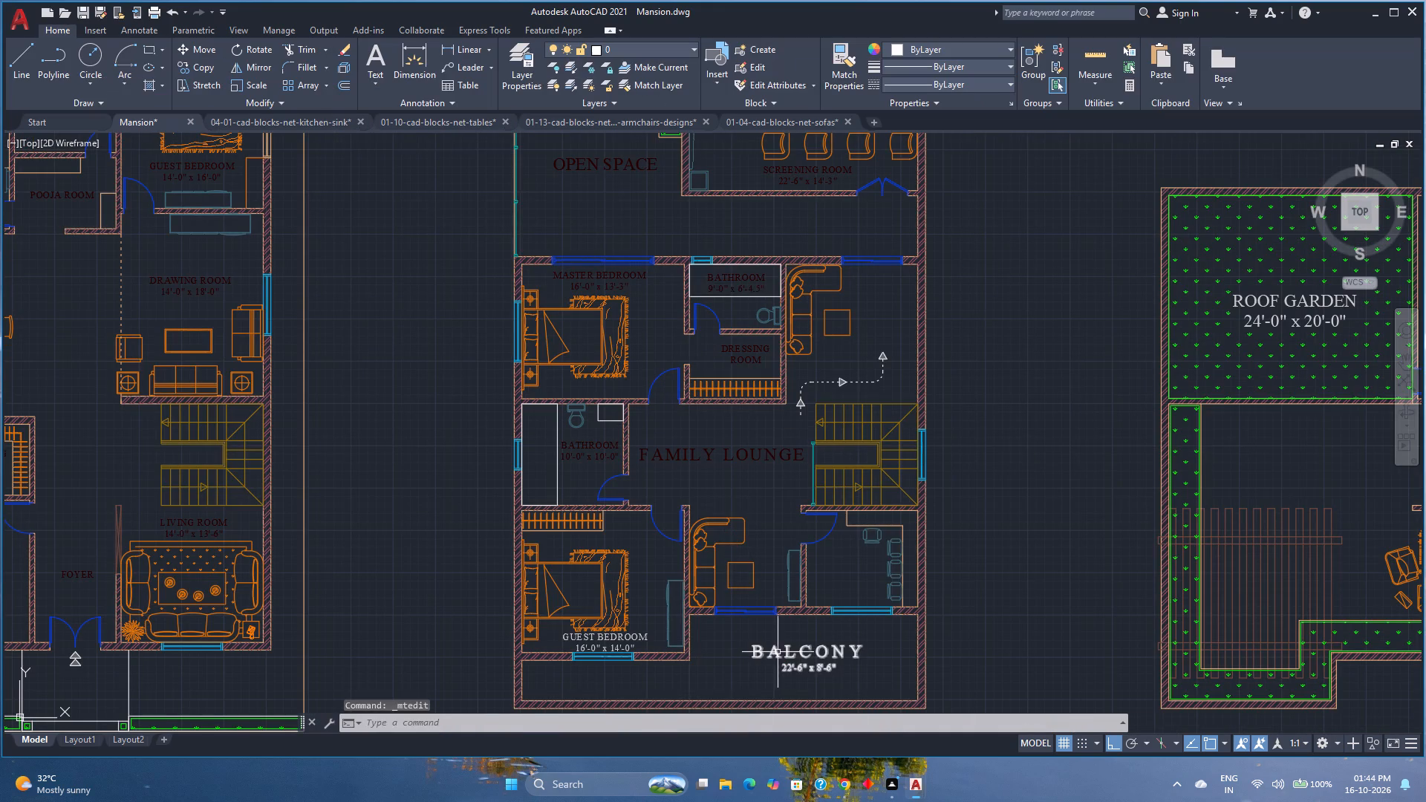
pyautogui.doubleClick(777, 651)
pyautogui.hotkey('ctrl', 'a')
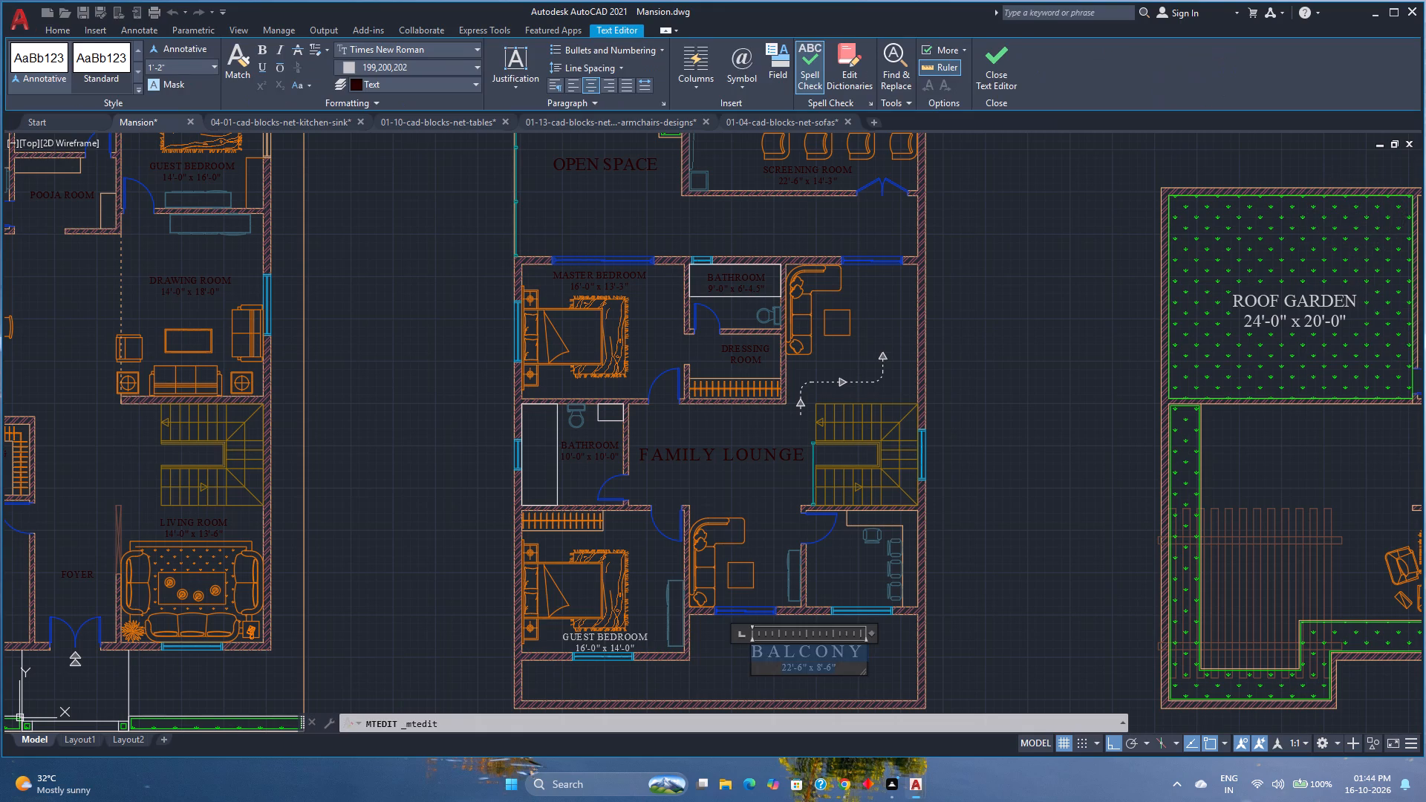
pyautogui.click(403, 66)
pyautogui.click(403, 88)
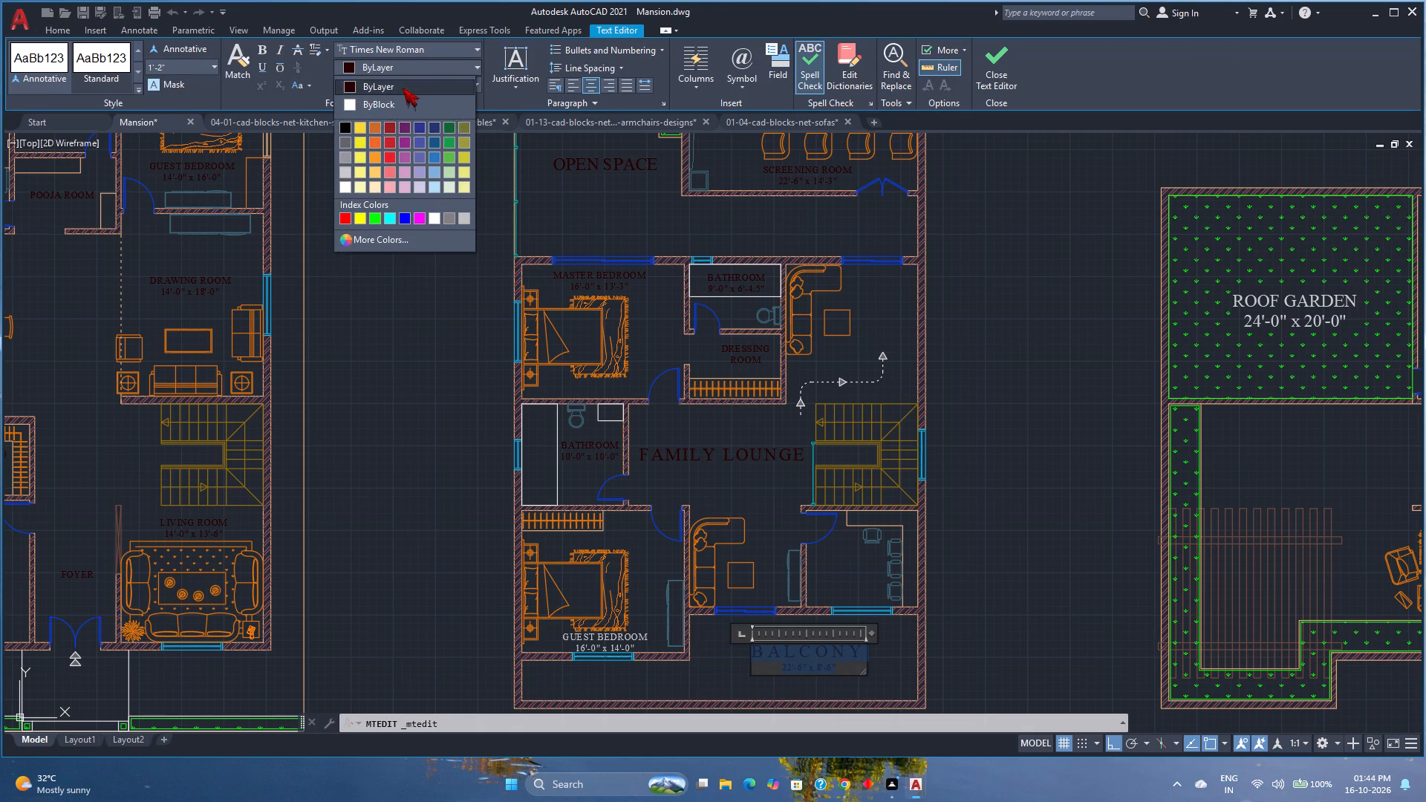
pyautogui.click(449, 436)
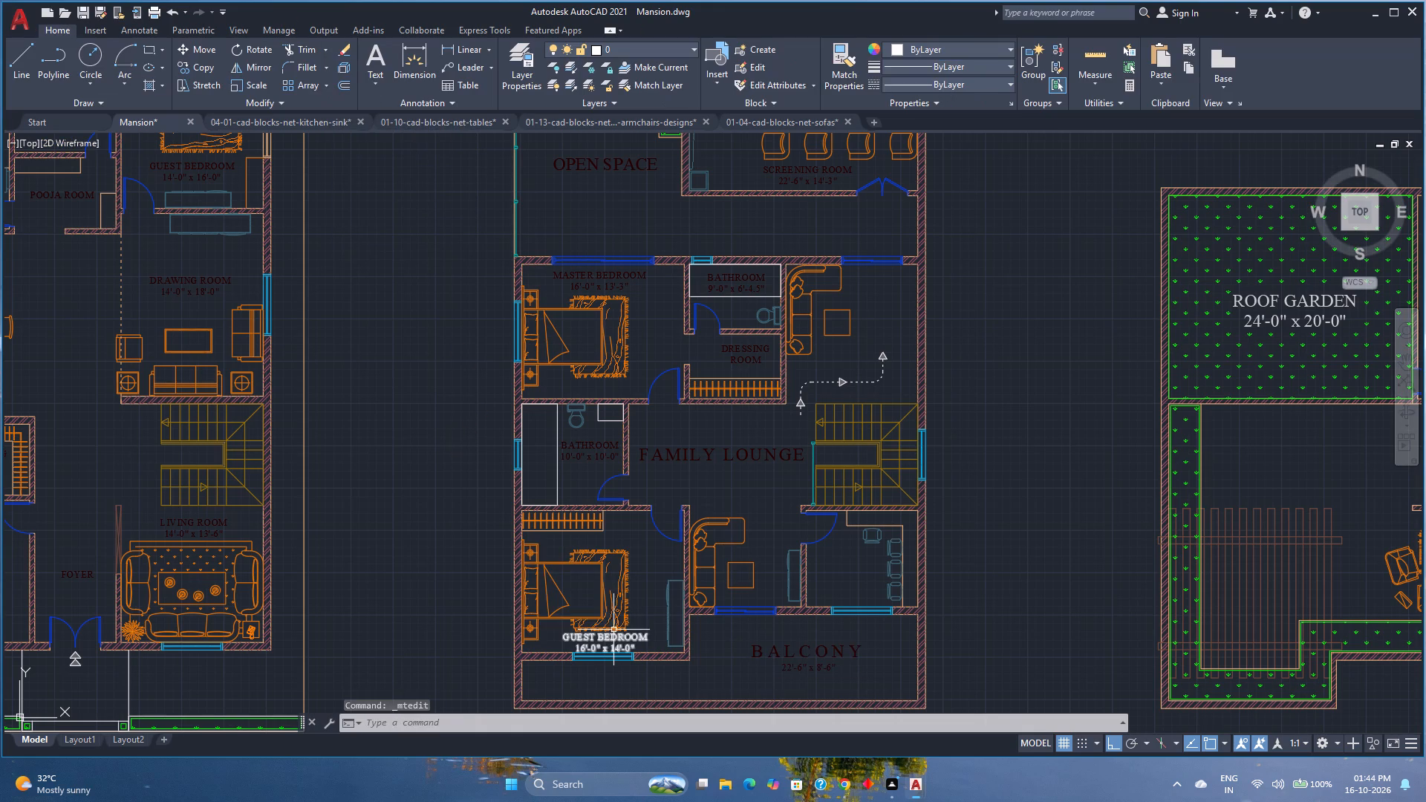
# Set the text colour of the first floor's GUEST BEDROOM label, including its dimensions line, to ByLayer.
pyautogui.doubleClick(616, 635)
pyautogui.hotkey('ctrl', 'a')
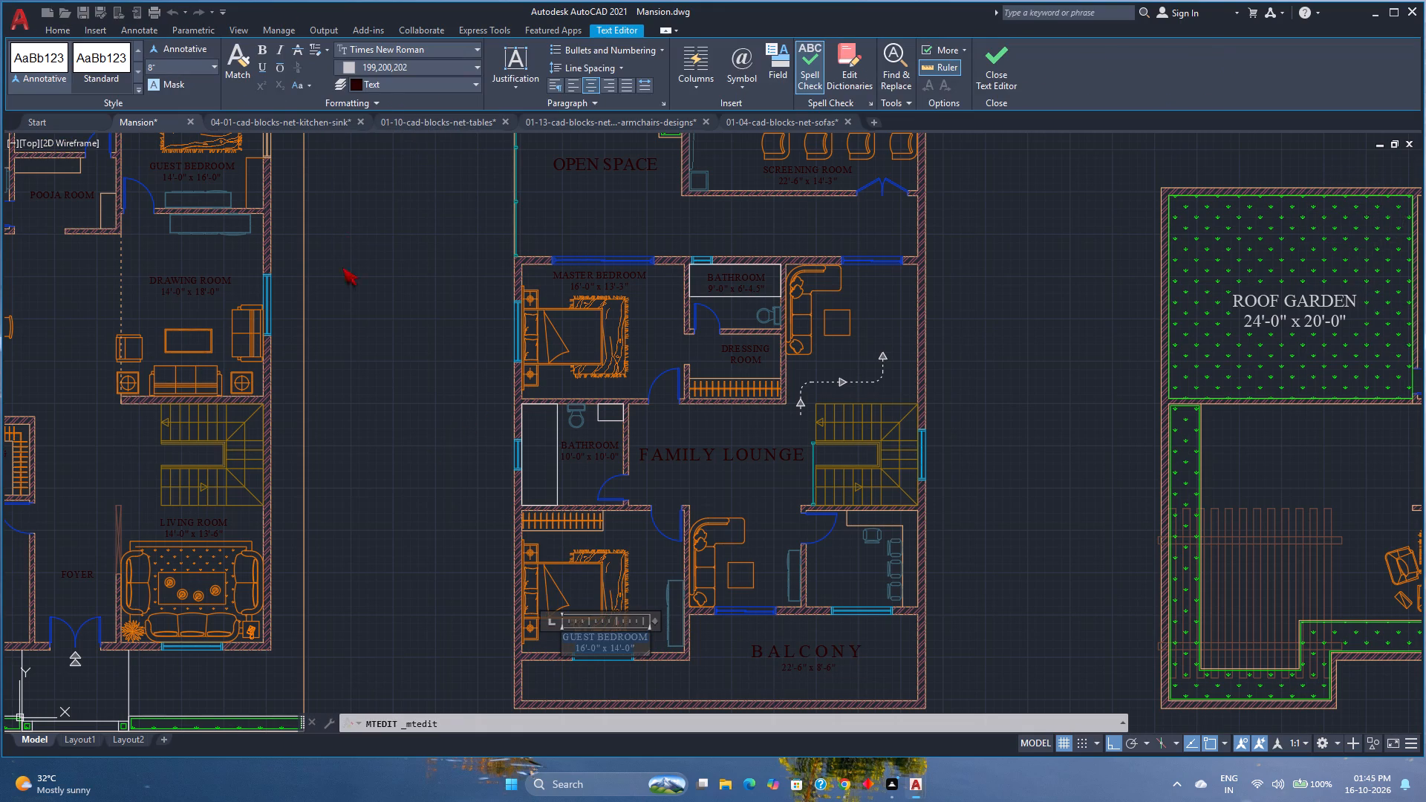
pyautogui.click(396, 64)
pyautogui.click(410, 94)
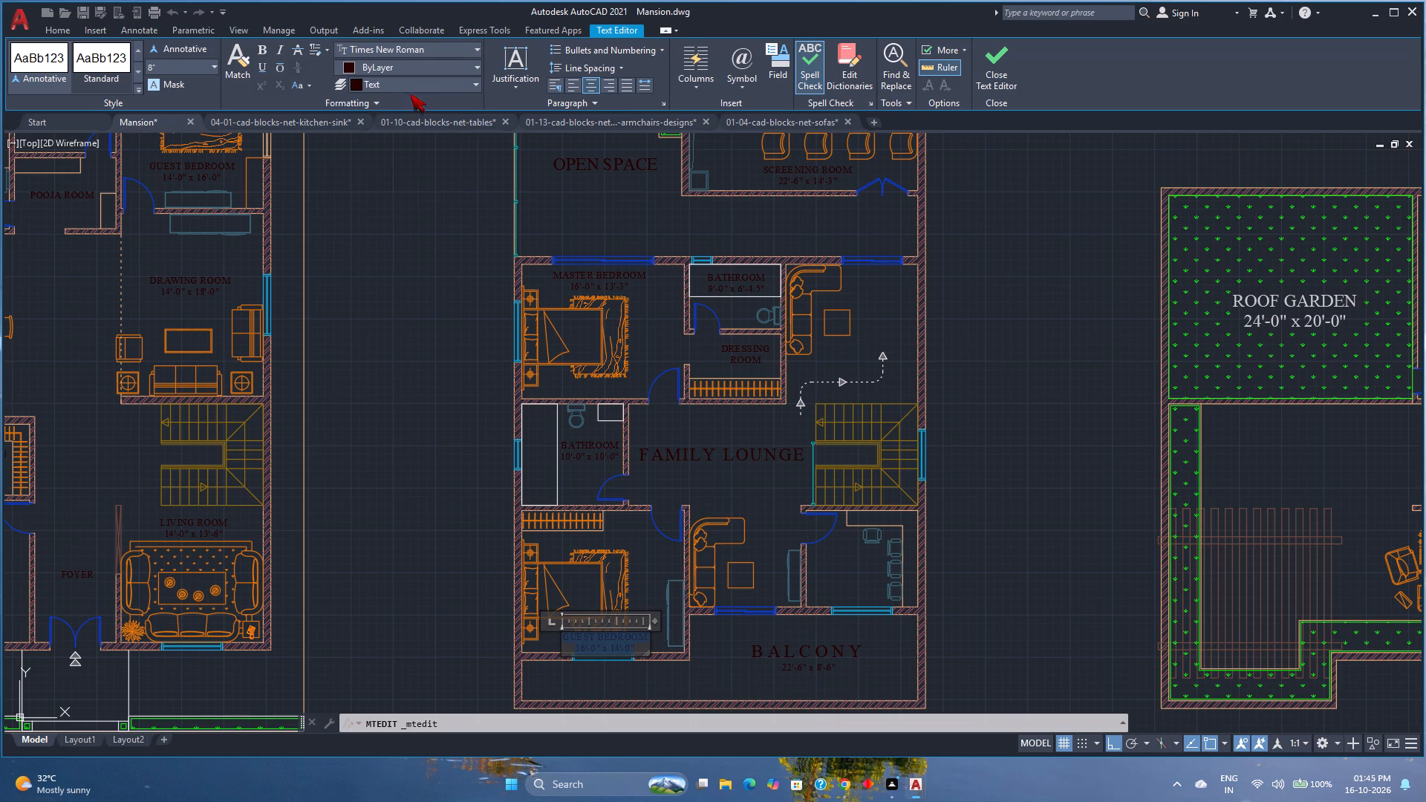
# Set the text colour of the ROOF GARDEN label on the roof/terrace plan, including its dimensions line, to ByLayer.
pyautogui.scroll(-2, 457, 428)
pyautogui.scroll(1, 785, 379)
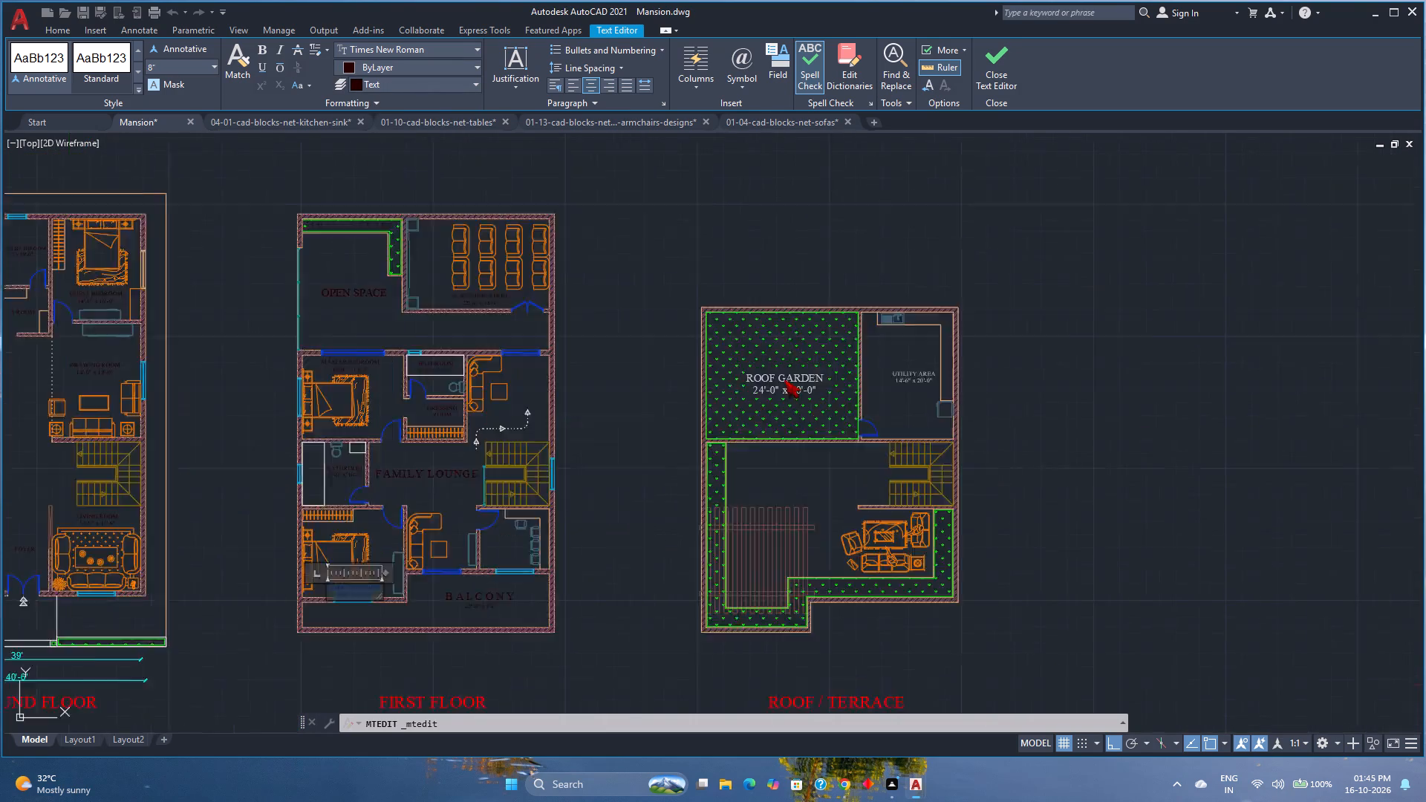
pyautogui.scroll(2, 784, 379)
pyautogui.click(784, 379)
pyautogui.doubleClick(784, 379)
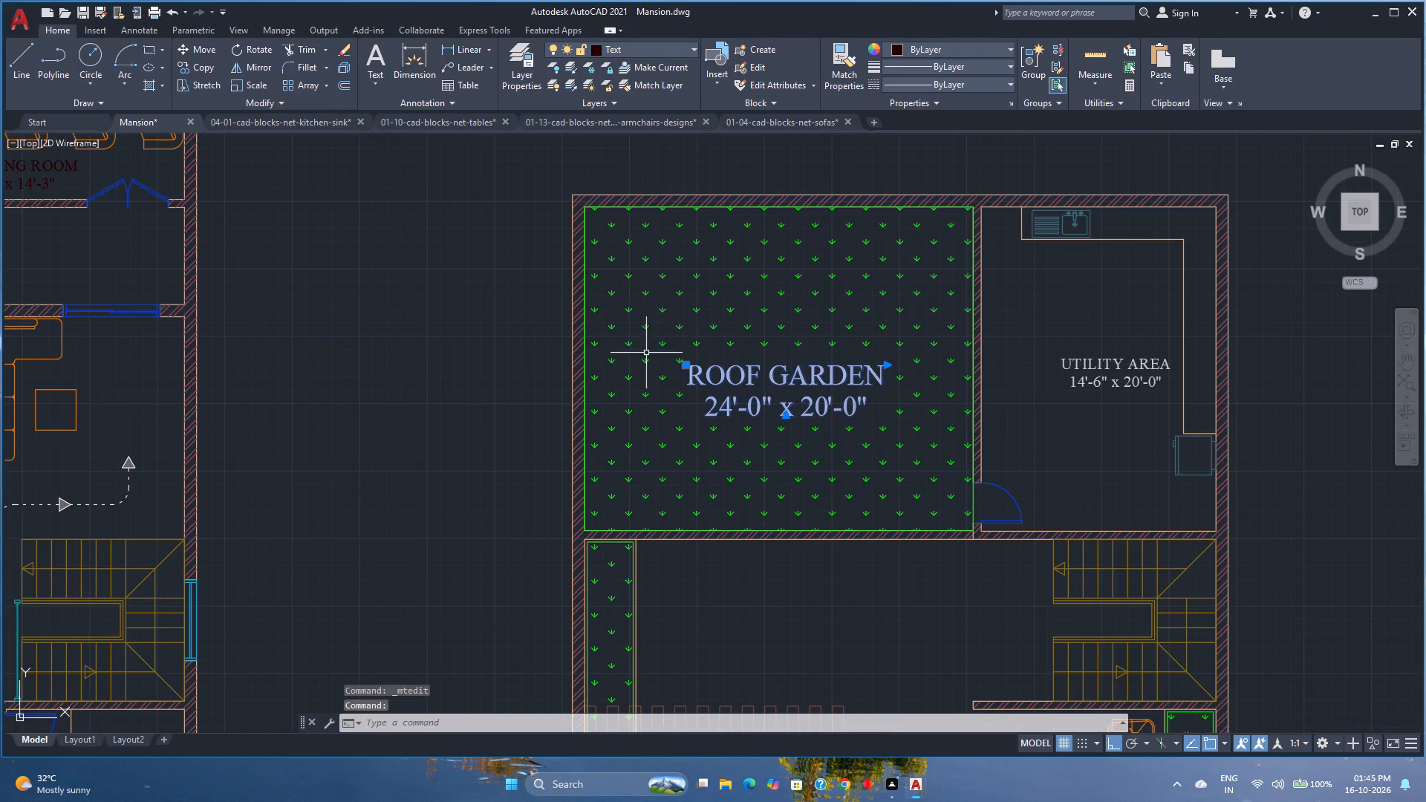
pyautogui.doubleClick(720, 379)
pyautogui.hotkey('ctrl', 'a')
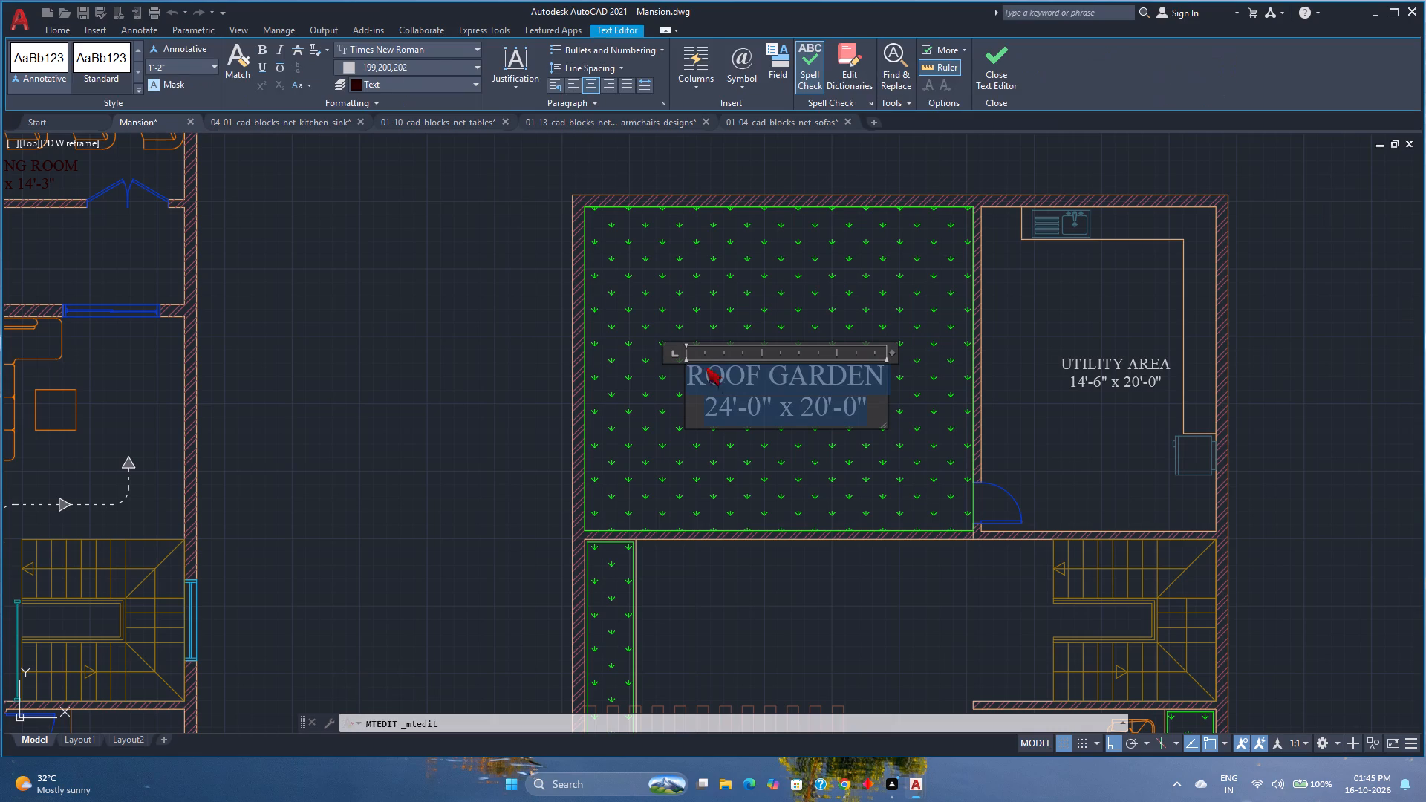
pyautogui.click(392, 57)
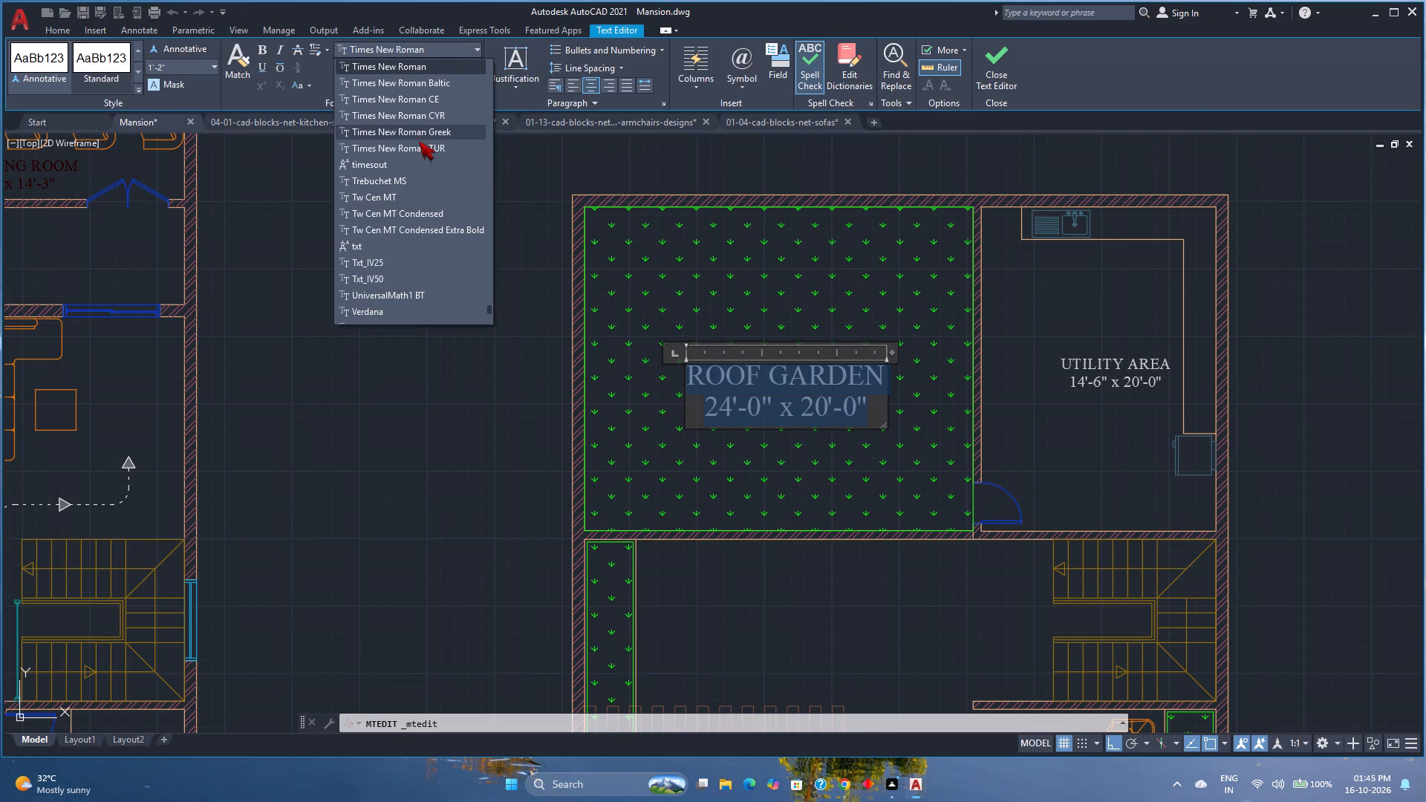
pyautogui.click(300, 224)
pyautogui.click(392, 67)
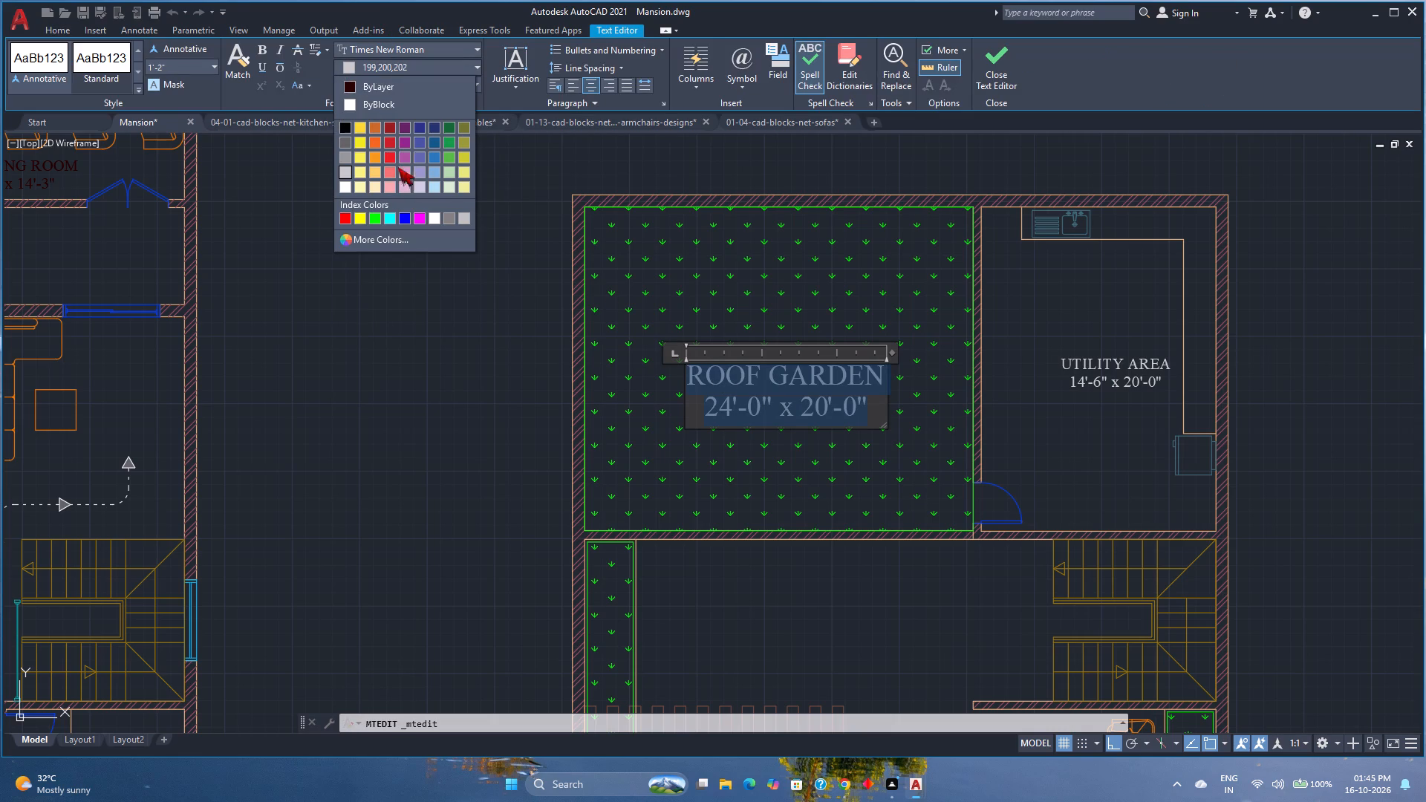
pyautogui.click(367, 82)
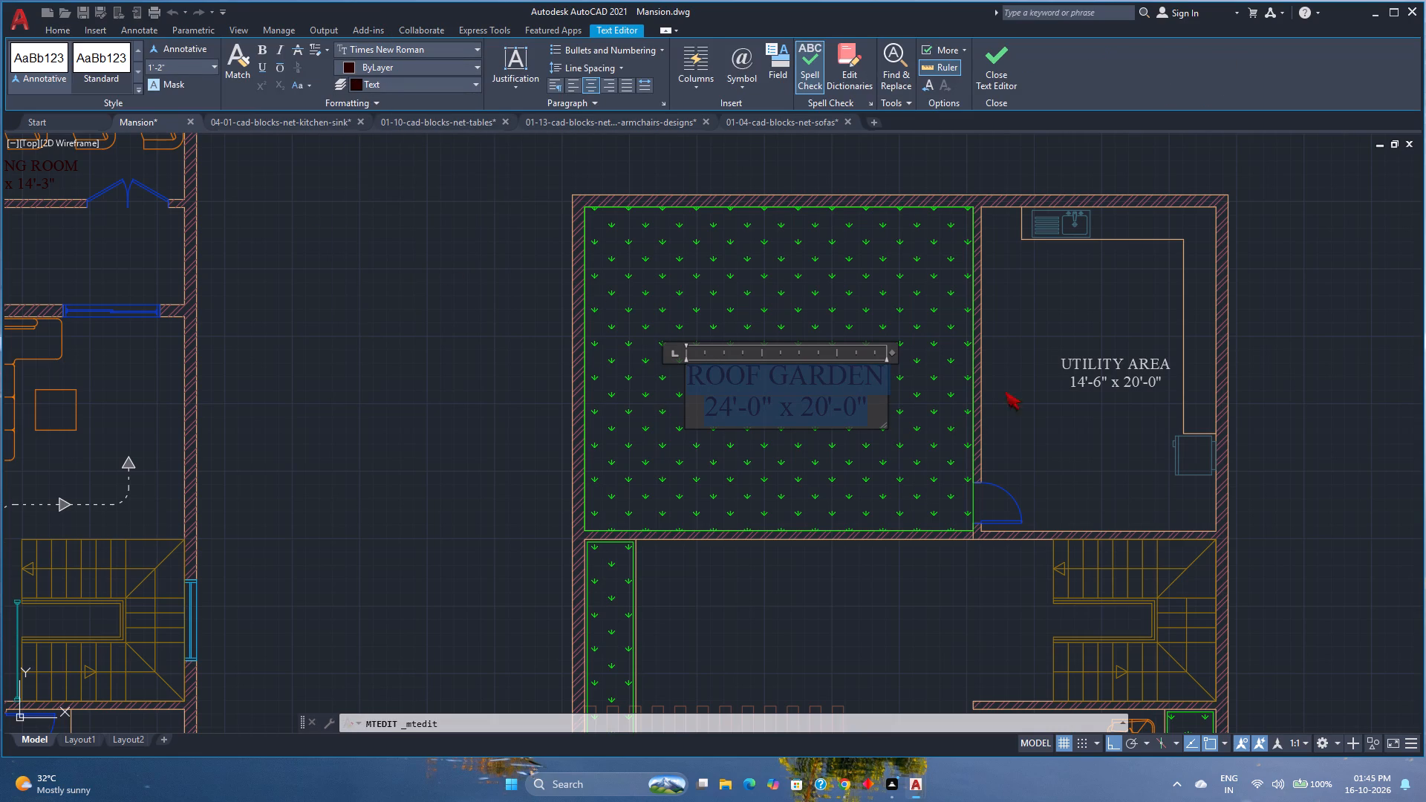
# Set the text colour of the roof/terrace plan's UTILITY AREA label, including its dimensions line, to ByLayer.
pyautogui.click(1075, 388)
pyautogui.doubleClick(1076, 372)
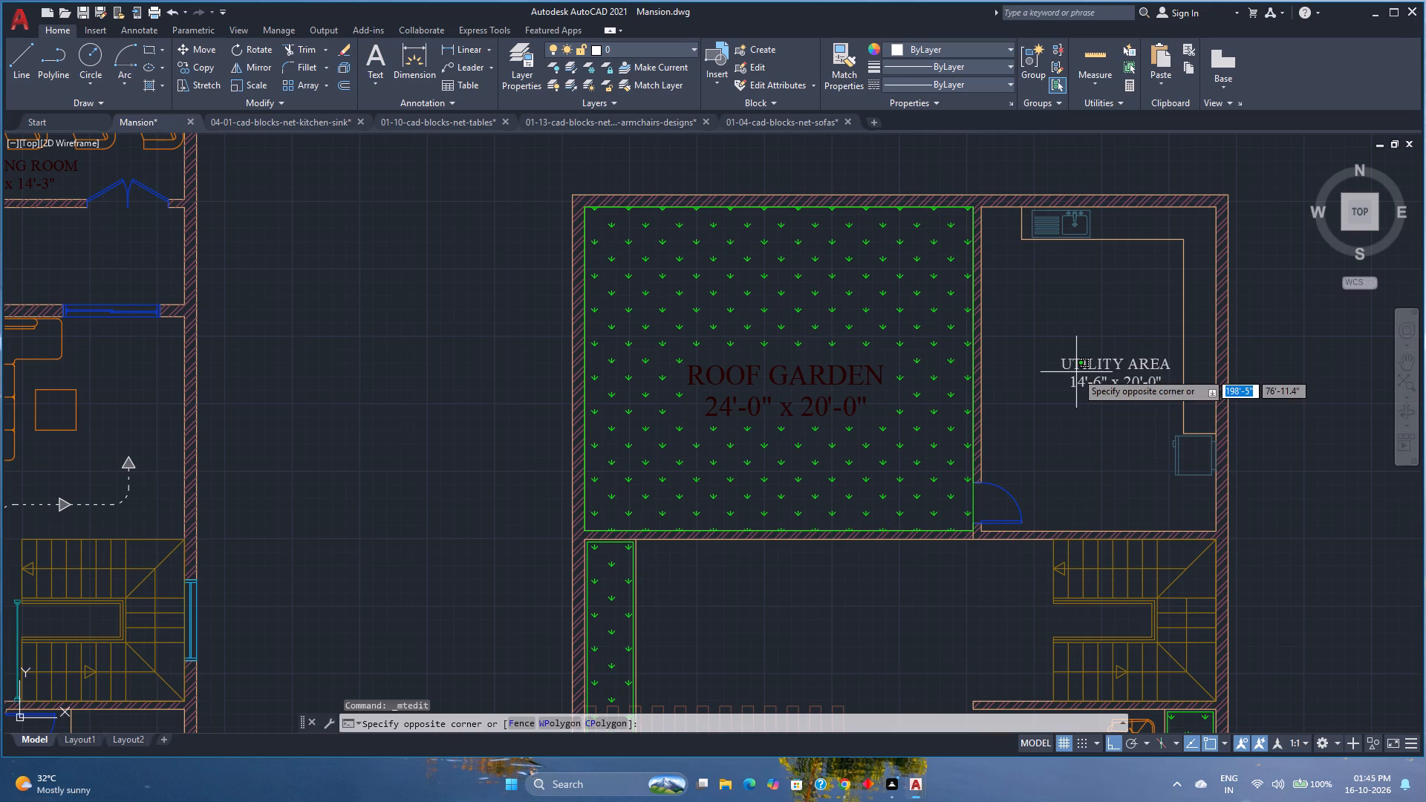
pyautogui.click(1045, 350)
pyautogui.doubleClick(1085, 378)
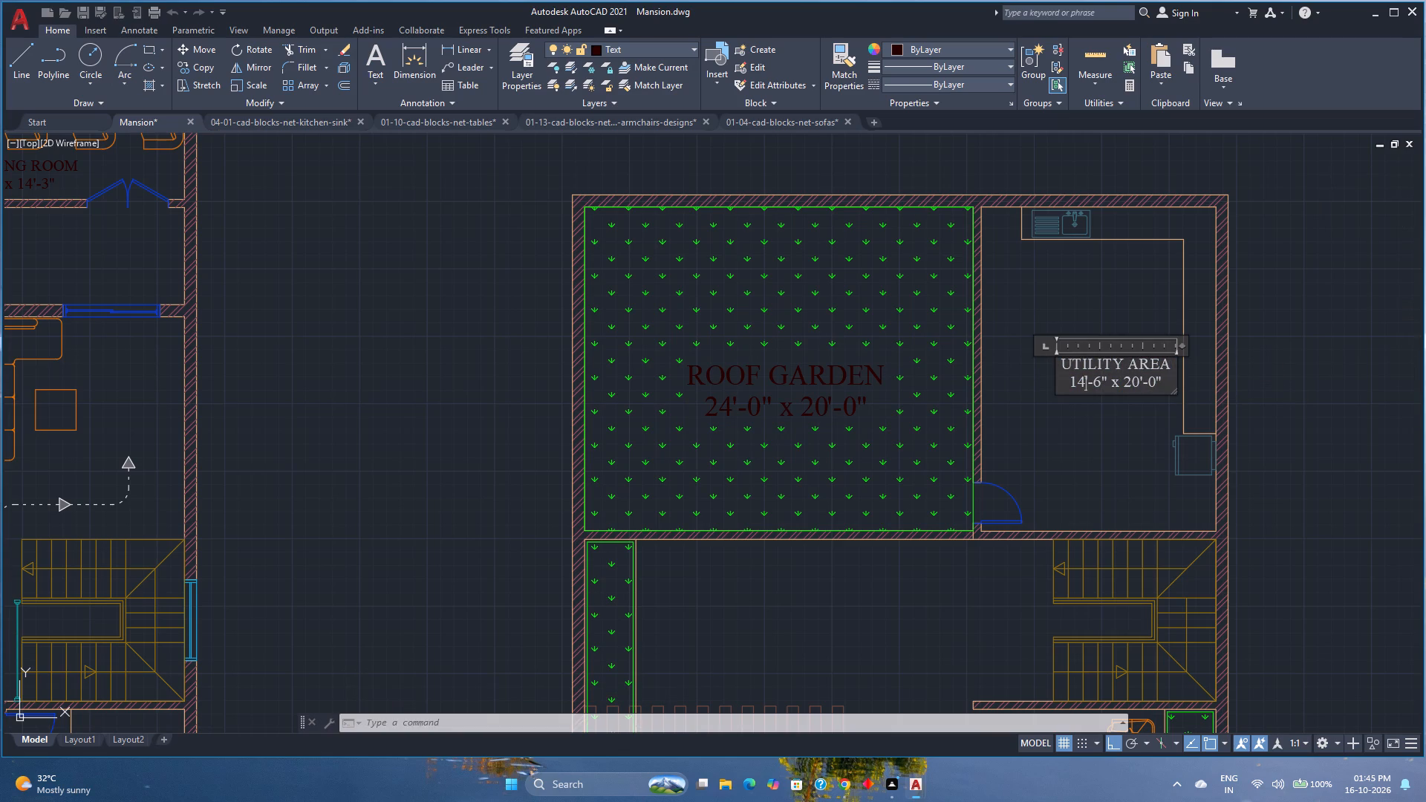
pyautogui.hotkey('ctrl', 'a')
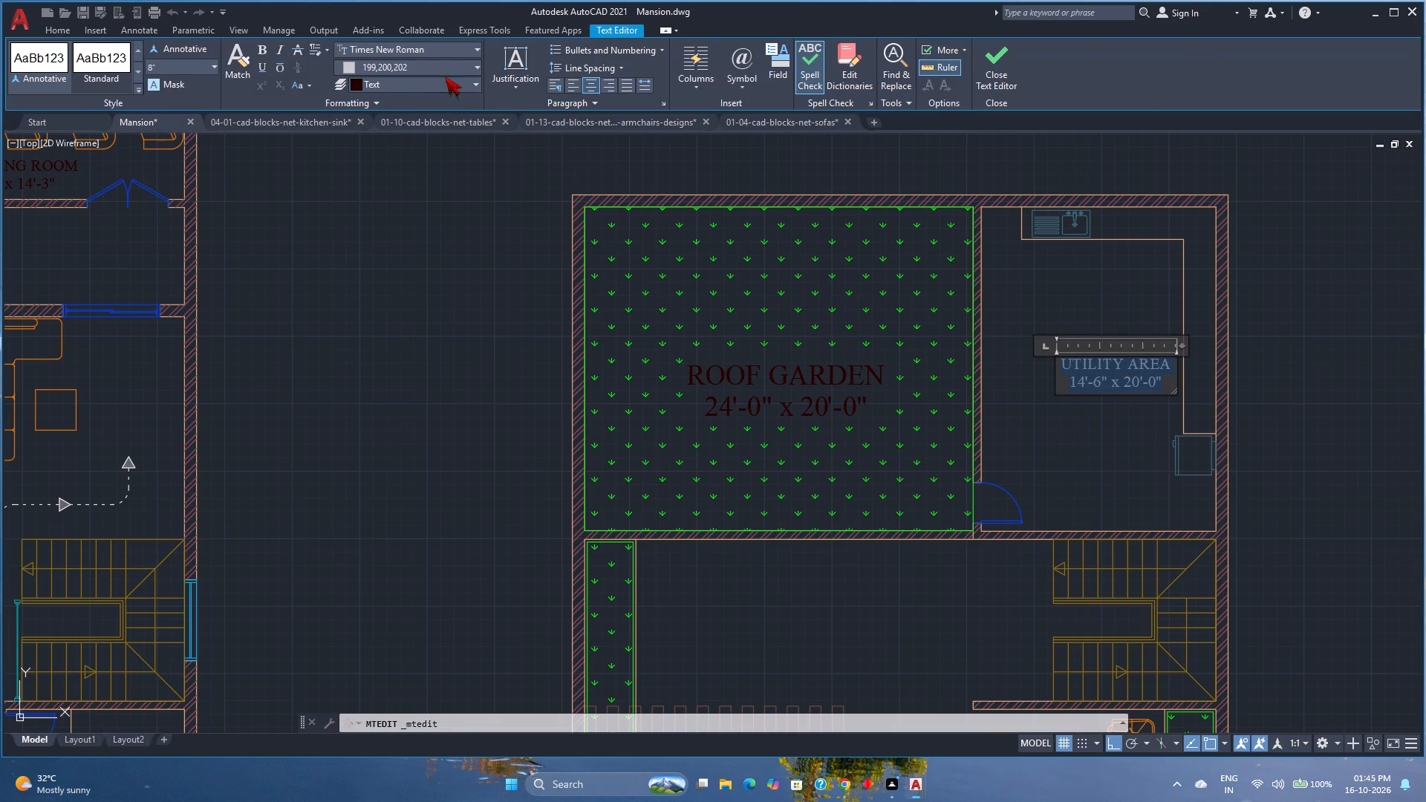
pyautogui.click(438, 67)
pyautogui.click(430, 82)
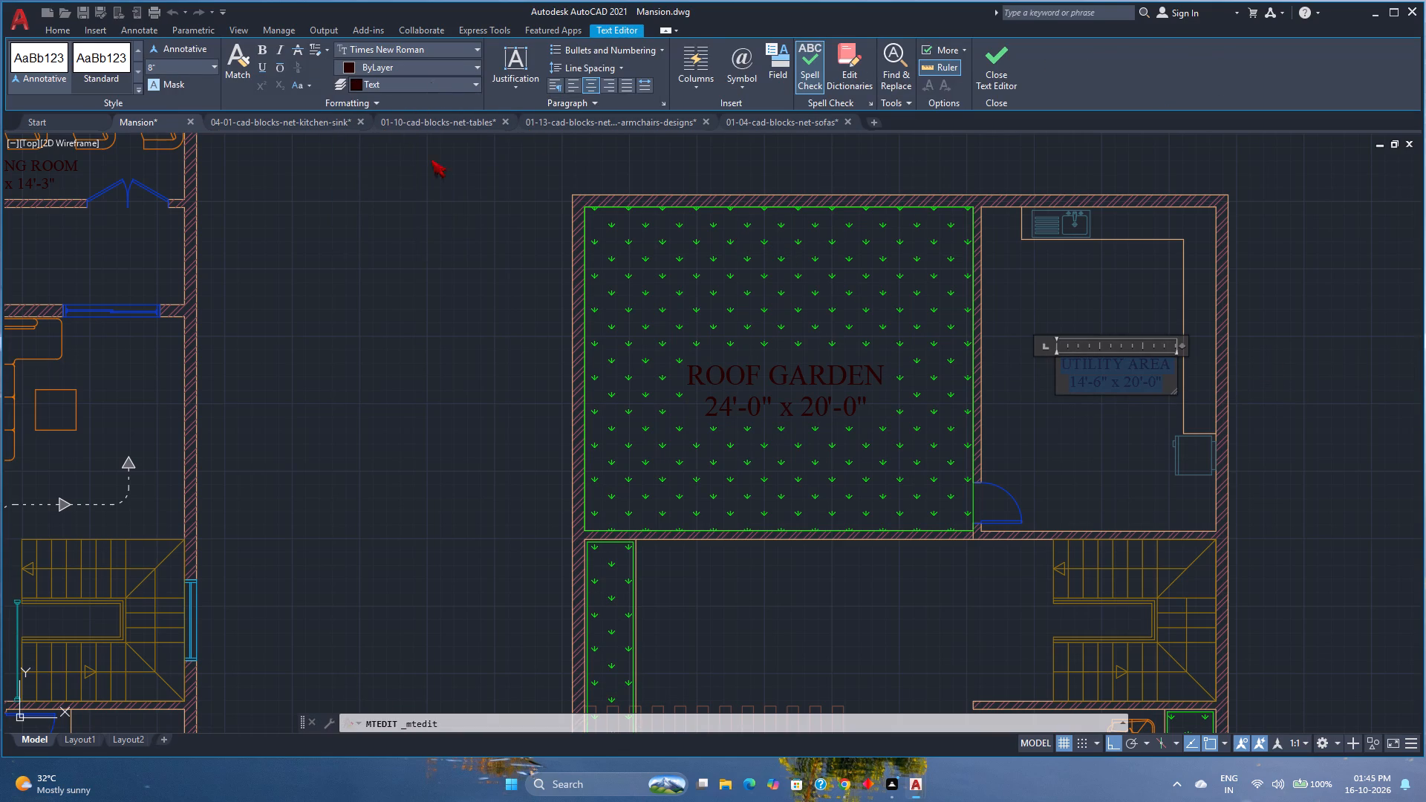
pyautogui.scroll(-1, 435, 393)
pyautogui.scroll(-1, 678, 590)
pyautogui.moveTo(678, 590); pyautogui.dragTo(605, 420, button='middle')
pyautogui.middleClick(605, 420)
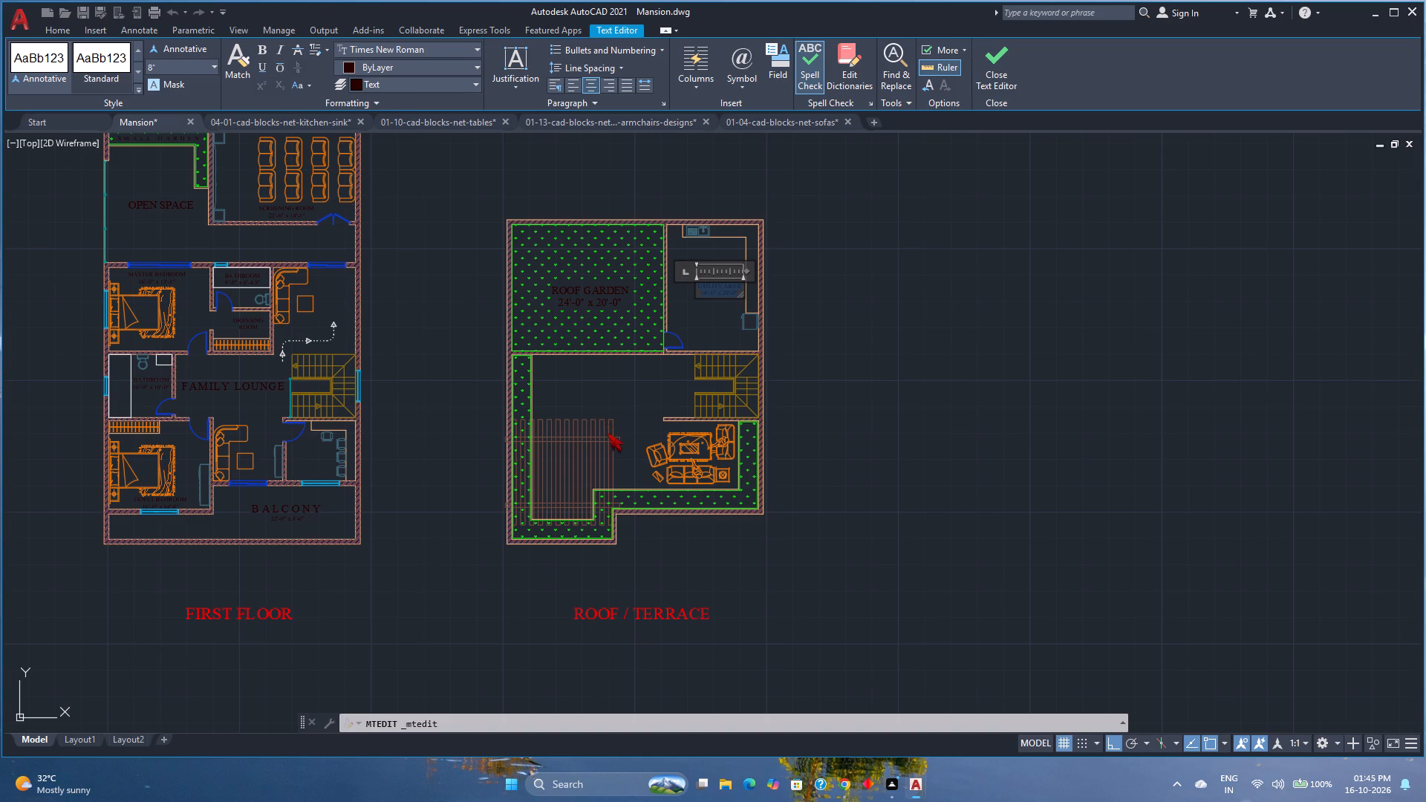
pyautogui.click(948, 251)
# Save the Mansion drawing with the first floor and roof/terrace labels recoloured.
pyautogui.moveTo(475, 333); pyautogui.dragTo(714, 384, button='middle')
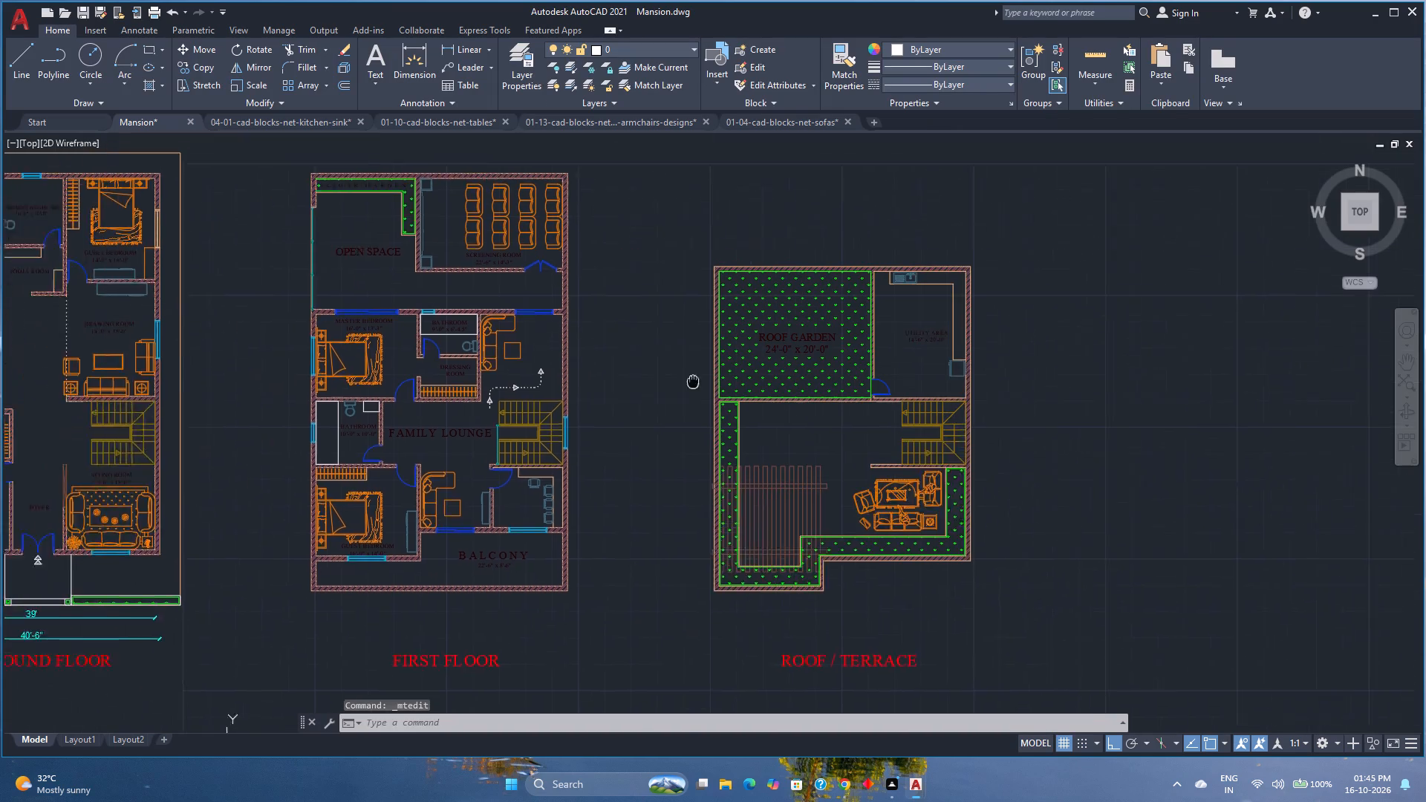
pyautogui.moveTo(714, 384); pyautogui.dragTo(807, 382, button='middle')
pyautogui.moveTo(824, 375); pyautogui.dragTo(925, 355, button='middle')
pyautogui.hotkey('ctrl', 's')
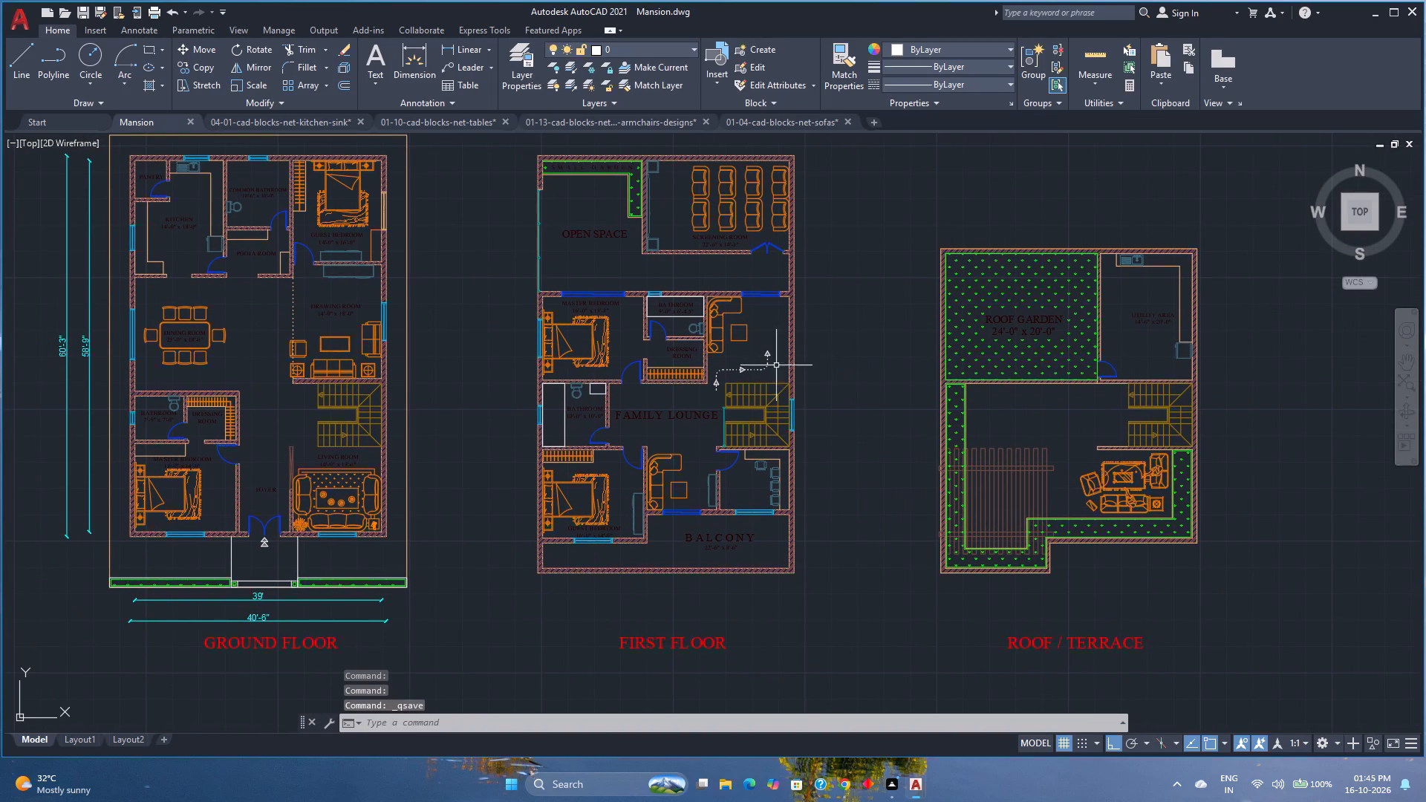
# Examine the room labels across the ground floor, first floor and roof/terrace plans to check their recolouring.
pyautogui.scroll(3, 333, 467)
pyautogui.scroll(-3, 333, 467)
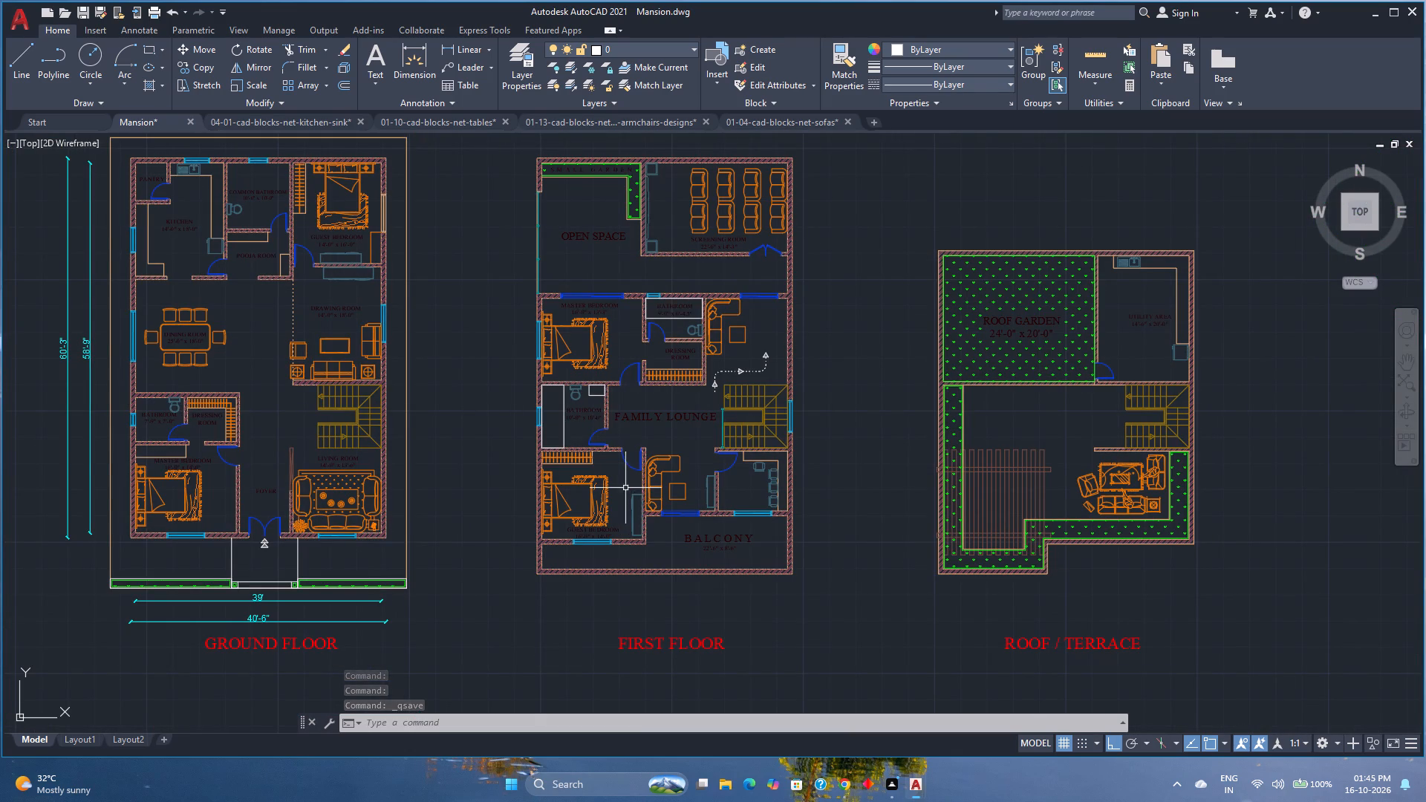
pyautogui.scroll(4, 585, 391)
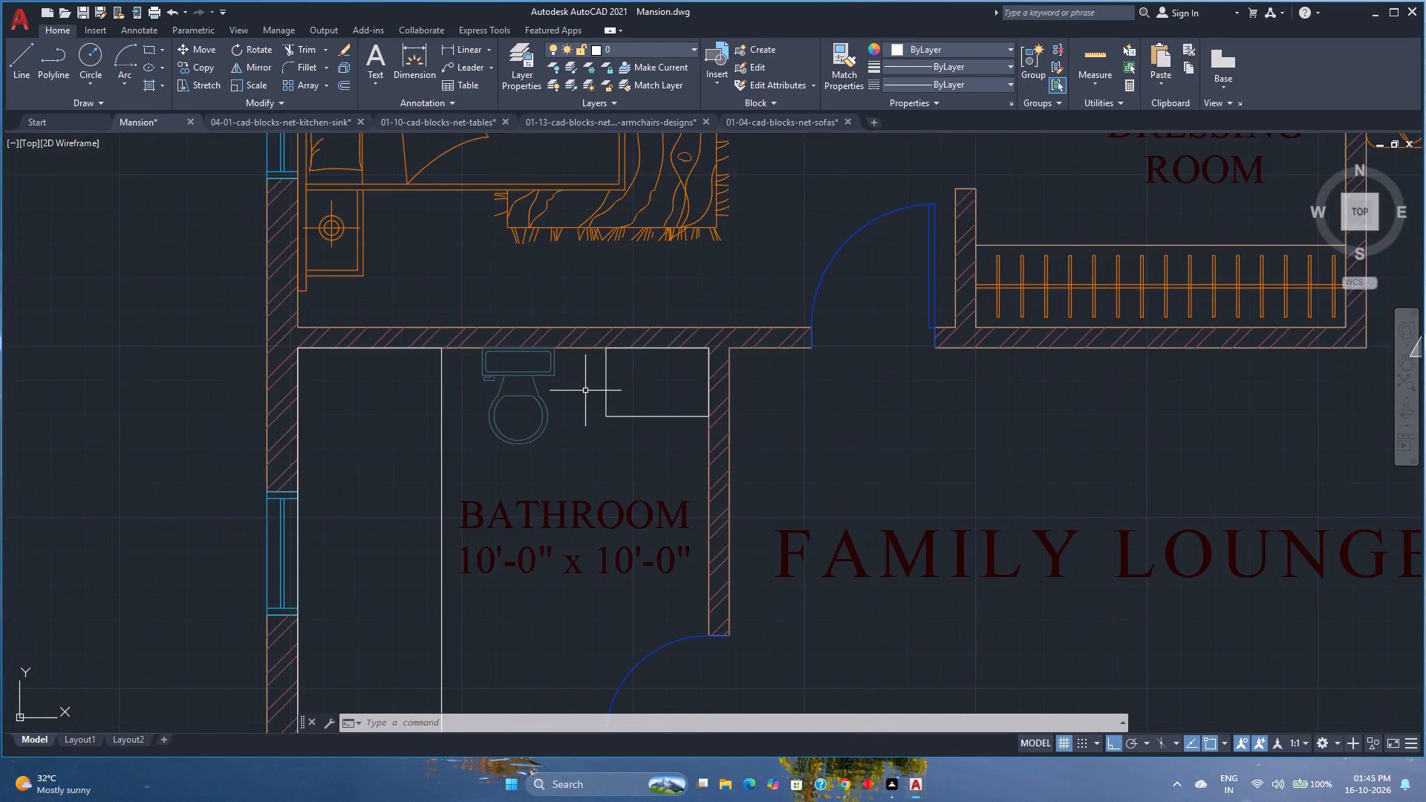
pyautogui.moveTo(585, 391); pyautogui.dragTo(645, 520, button='middle')
pyautogui.middleClick(645, 520)
pyautogui.scroll(-5, 987, 304)
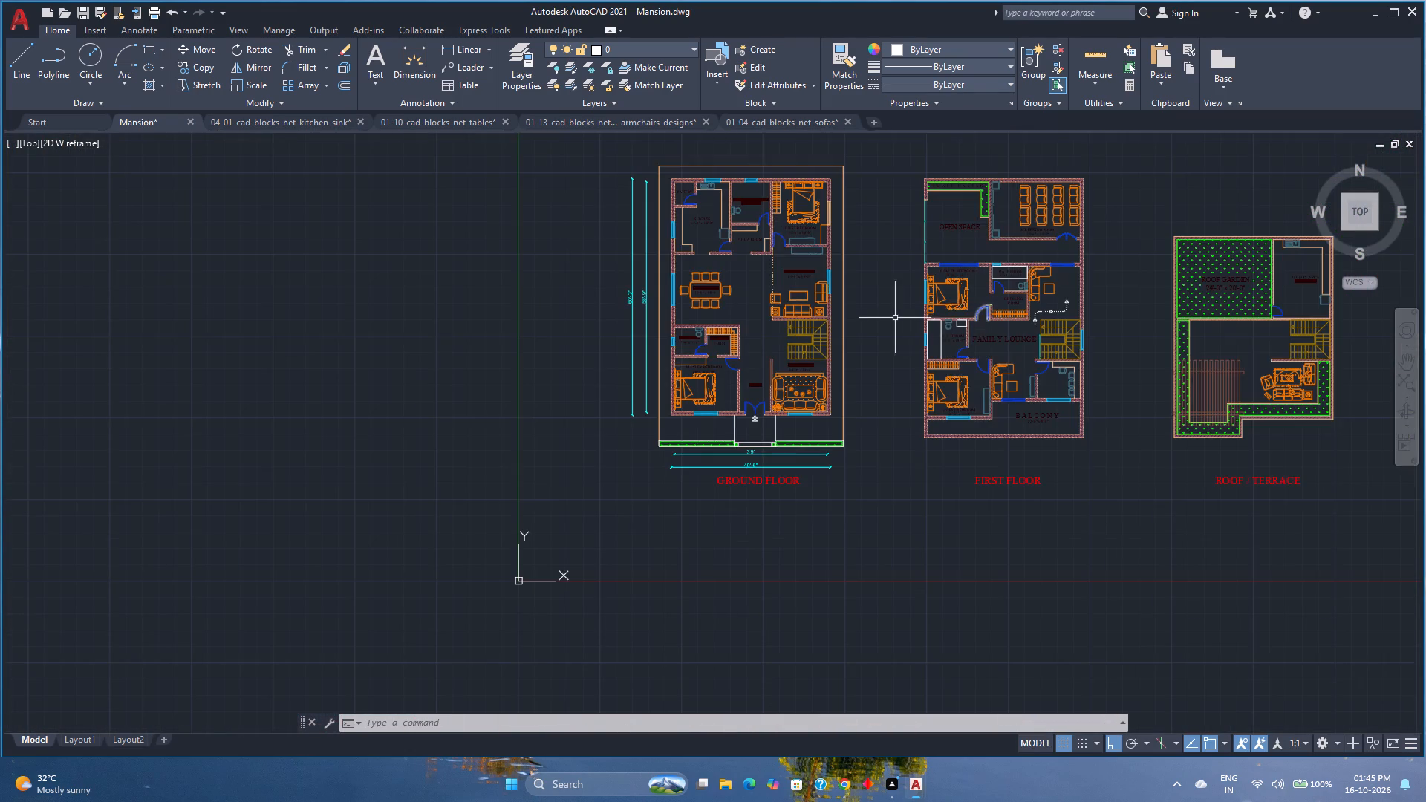
pyautogui.scroll(2, 889, 319)
pyautogui.moveTo(889, 319); pyautogui.dragTo(818, 362, button='middle')
pyautogui.moveTo(818, 362); pyautogui.dragTo(811, 368, button='middle')
pyautogui.middleClick(789, 387)
pyautogui.middleClick(767, 411)
pyautogui.middleClick(766, 412)
pyautogui.scroll(-1, 764, 413)
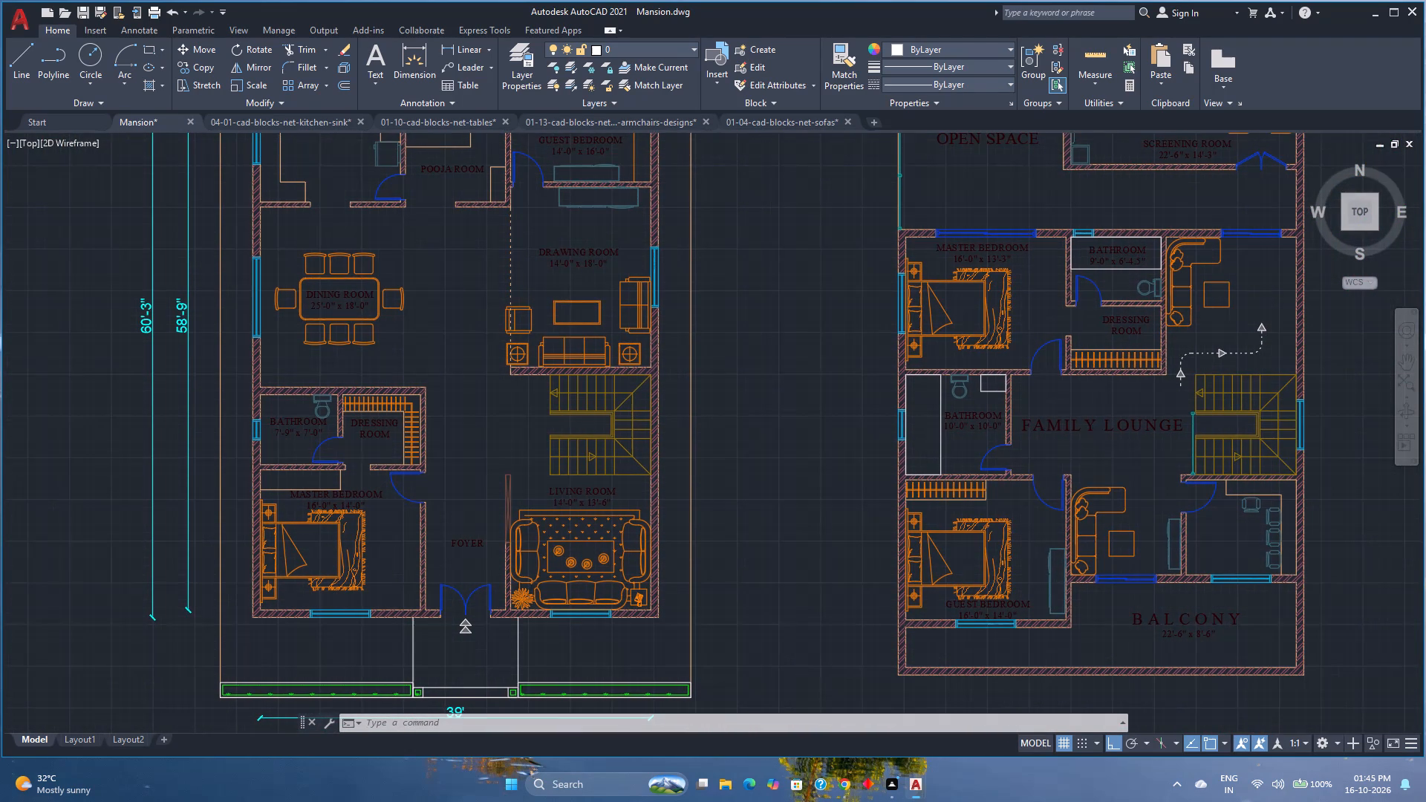
pyautogui.moveTo(895, 376); pyautogui.dragTo(567, 401, button='middle')
pyautogui.middleClick(567, 401)
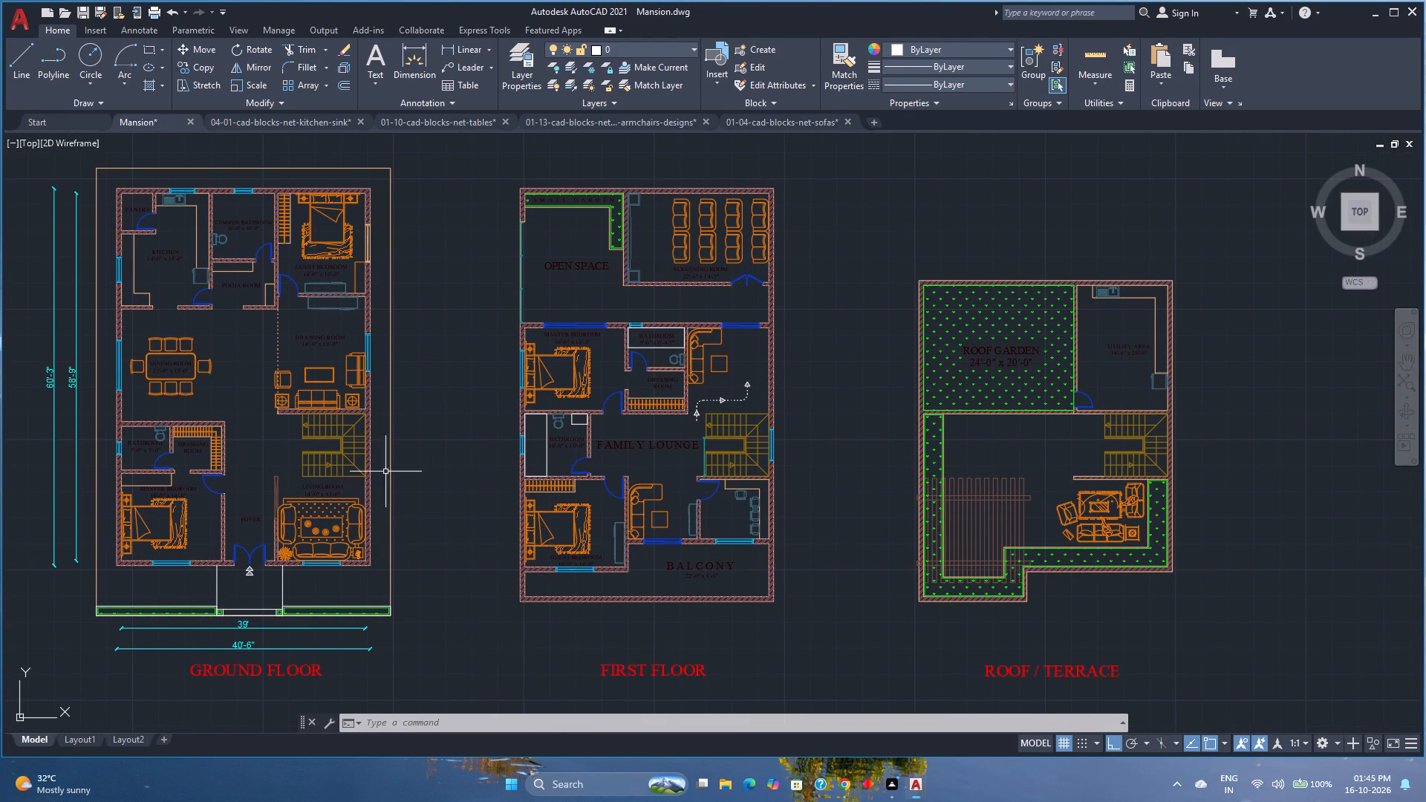
pyautogui.scroll(2, 1072, 470)
pyautogui.scroll(-1, 1072, 470)
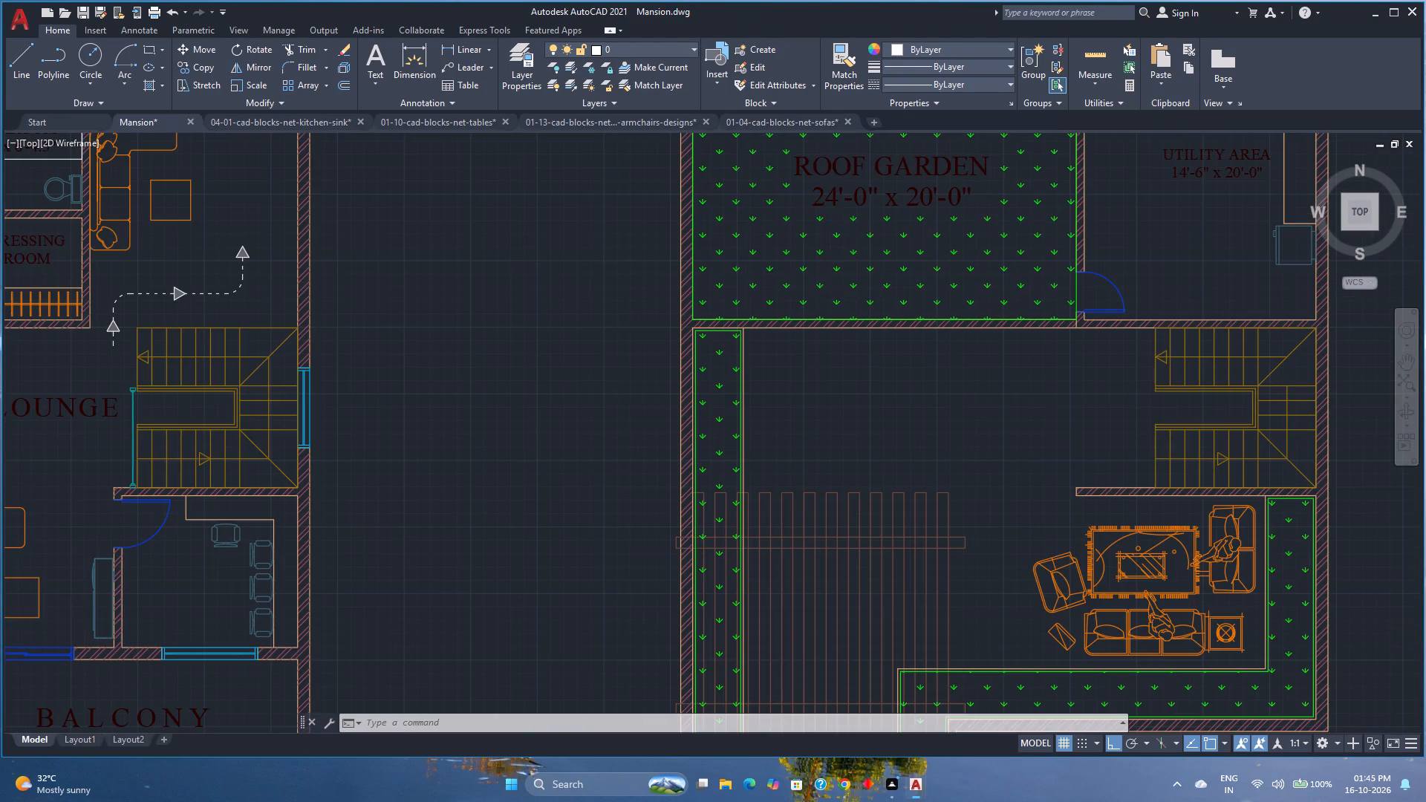
pyautogui.scroll(-1, 1072, 470)
pyautogui.moveTo(1072, 470); pyautogui.dragTo(1009, 478, button='middle')
pyautogui.moveTo(1018, 487); pyautogui.dragTo(1044, 509, button='middle')
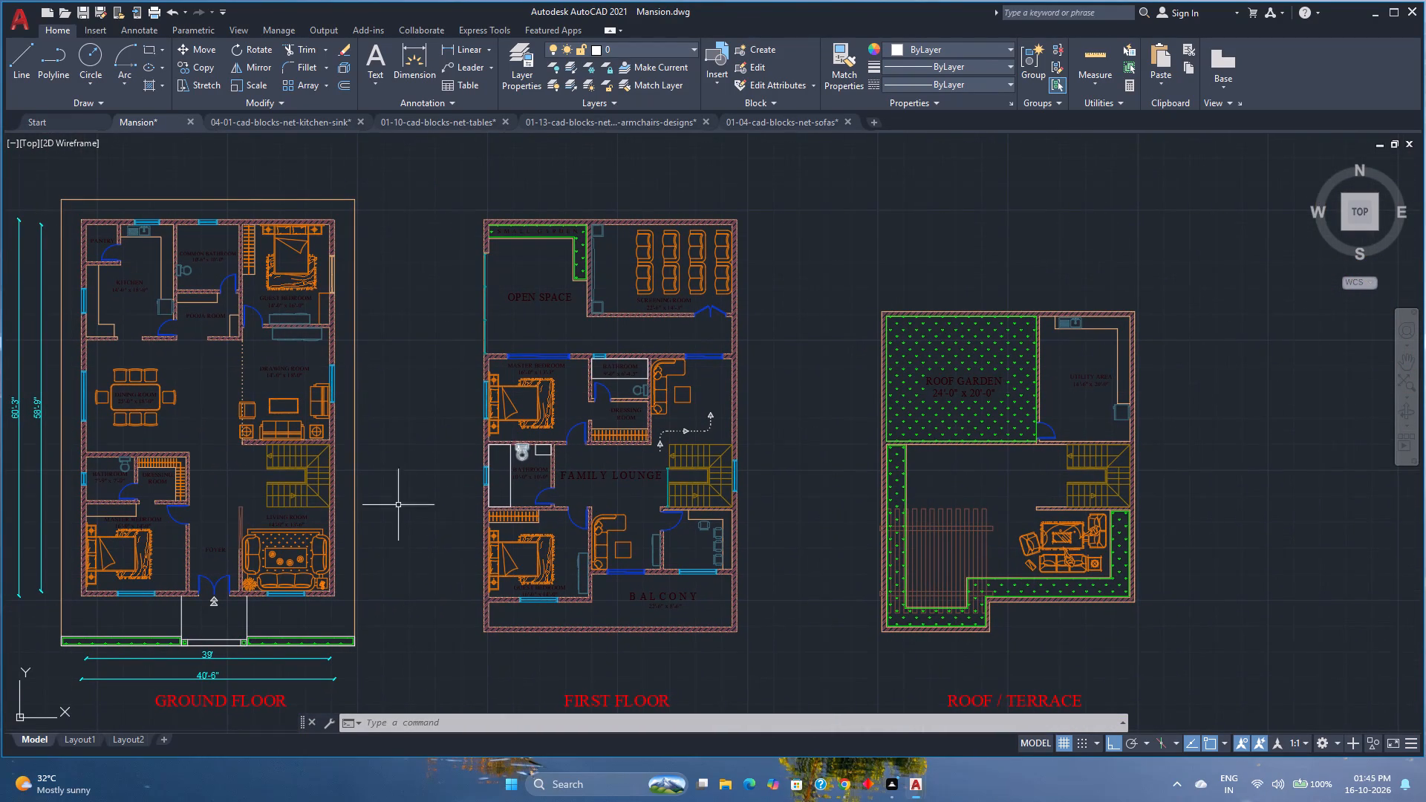
pyautogui.scroll(2, 182, 312)
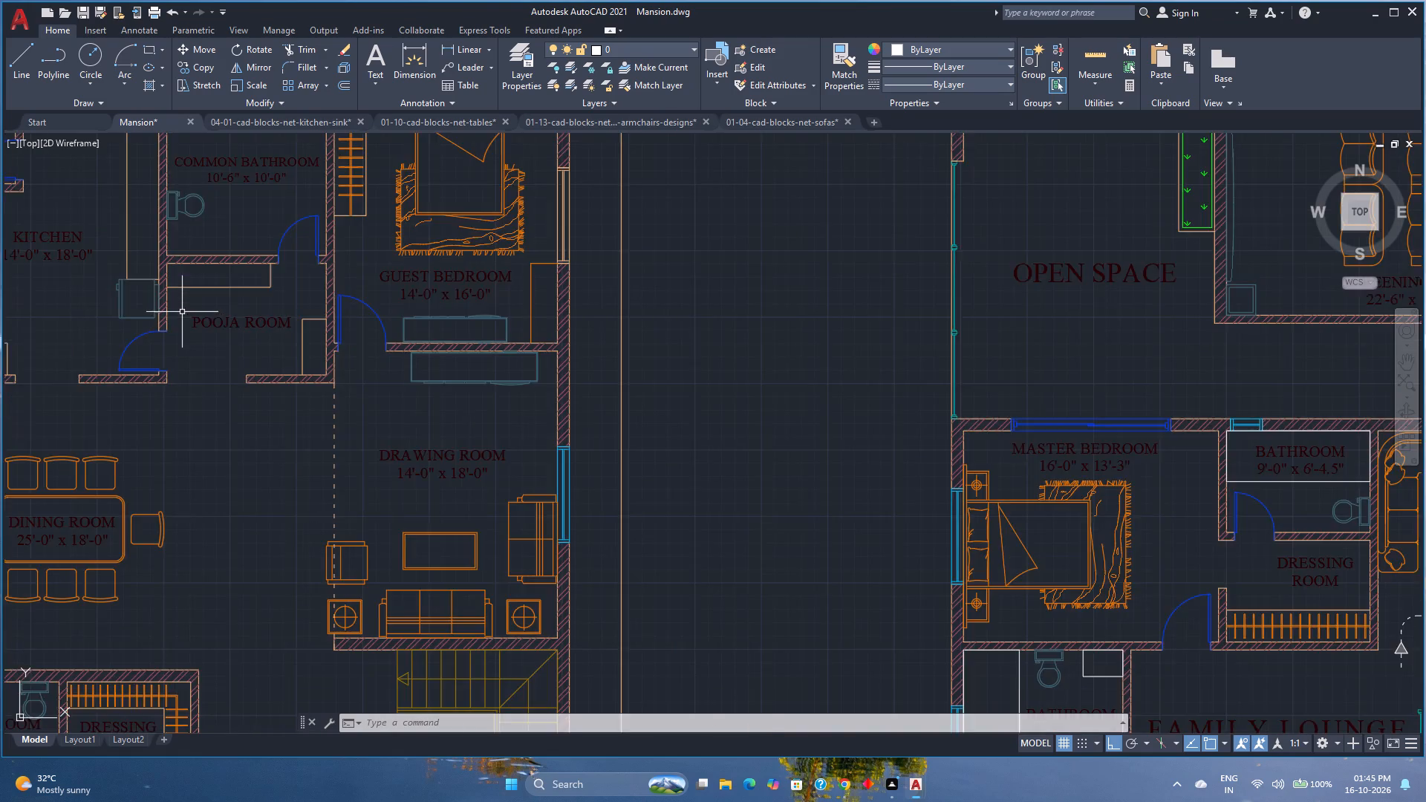
pyautogui.scroll(-2, 182, 312)
pyautogui.moveTo(273, 373); pyautogui.dragTo(280, 373, button='middle')
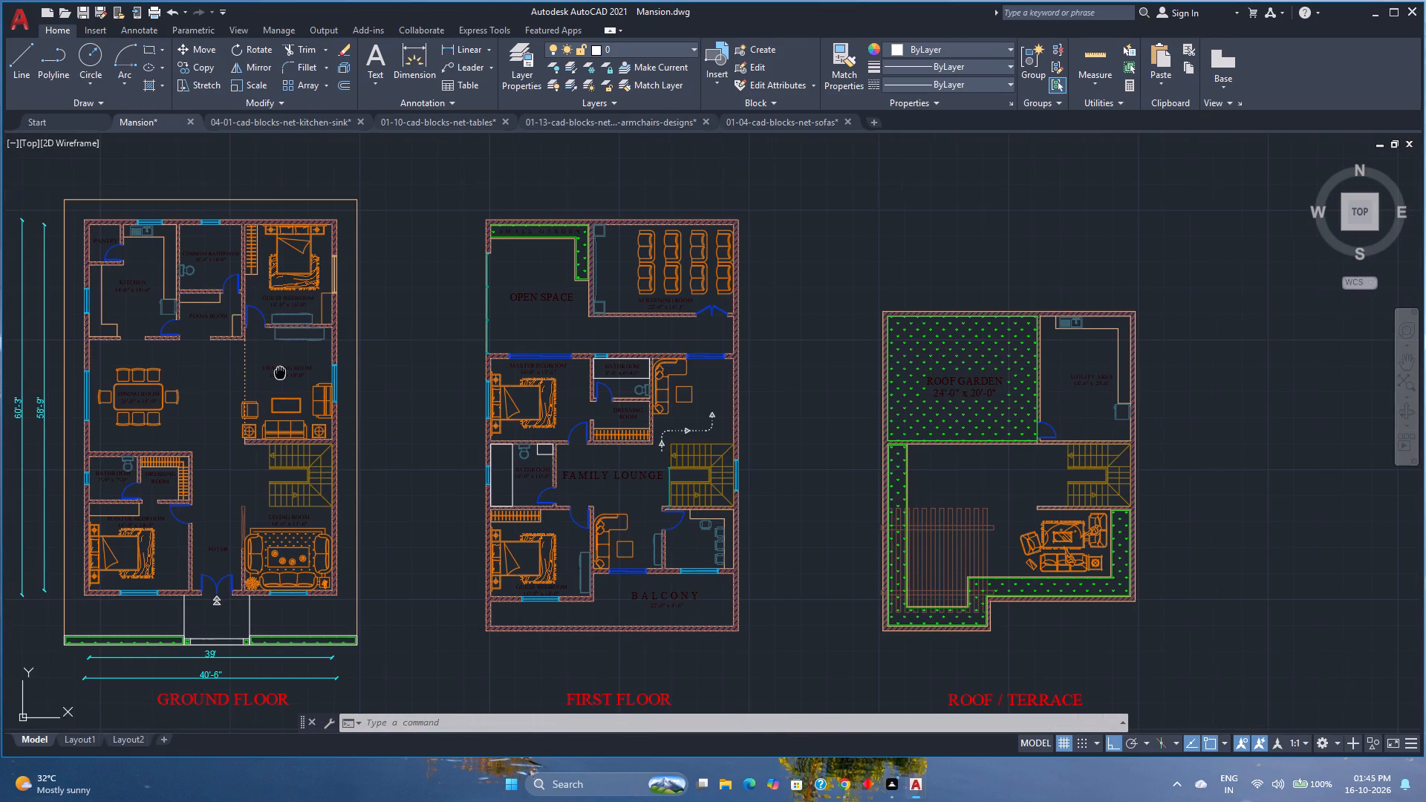
pyautogui.moveTo(280, 373); pyautogui.dragTo(327, 339, button='middle')
pyautogui.middleClick(327, 339)
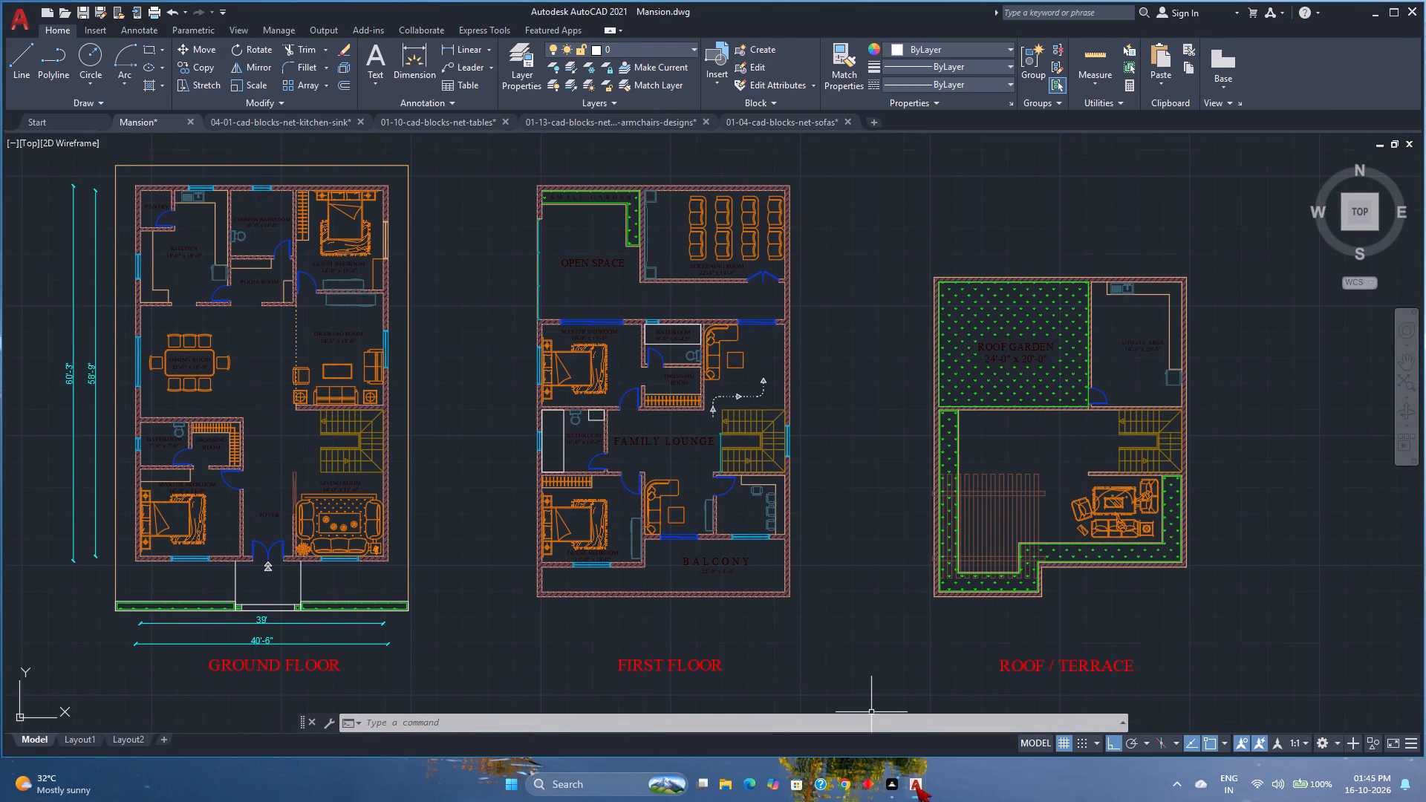
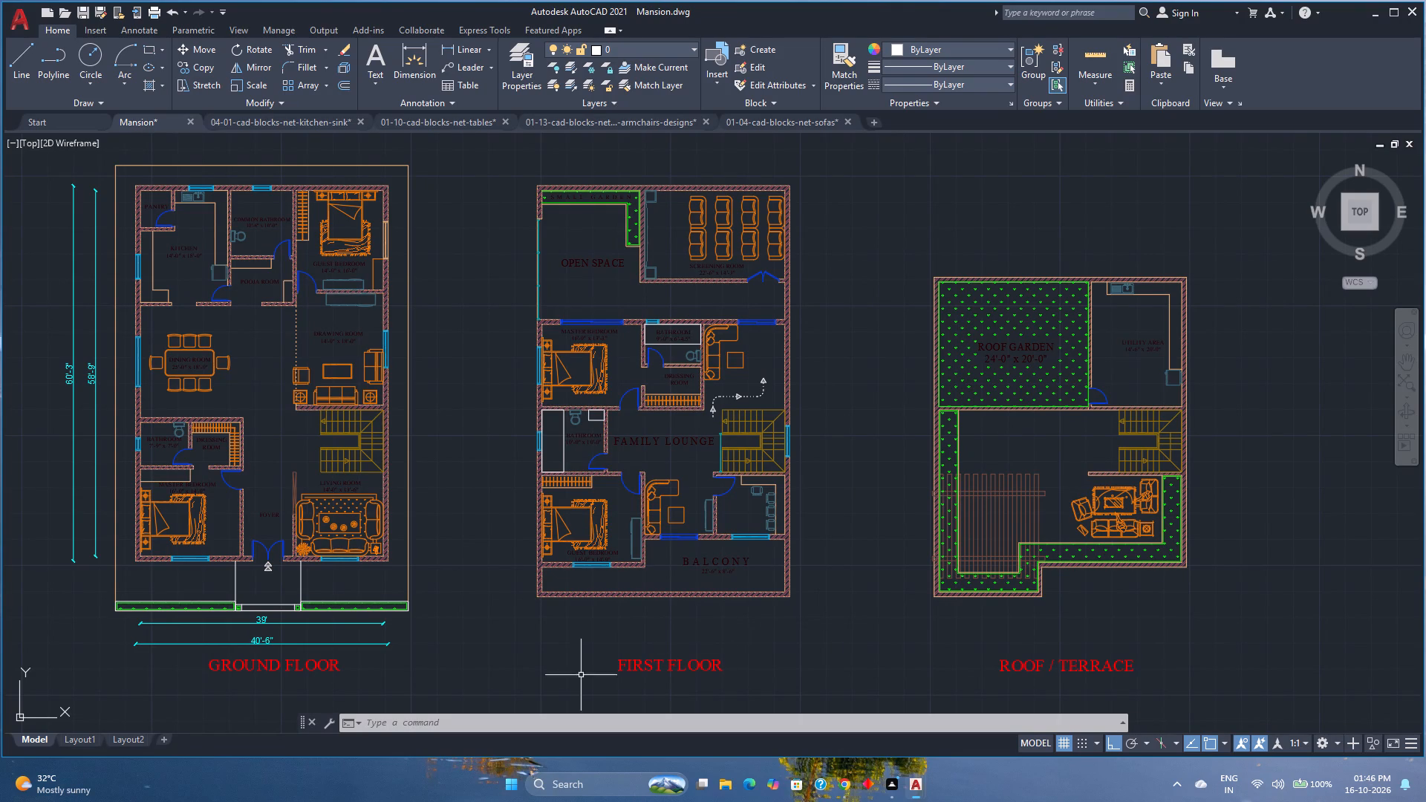
# Preview the plot of the Layout1 sheet, continuing with a single sheet rather than a batch plot.
pyautogui.click(78, 738)
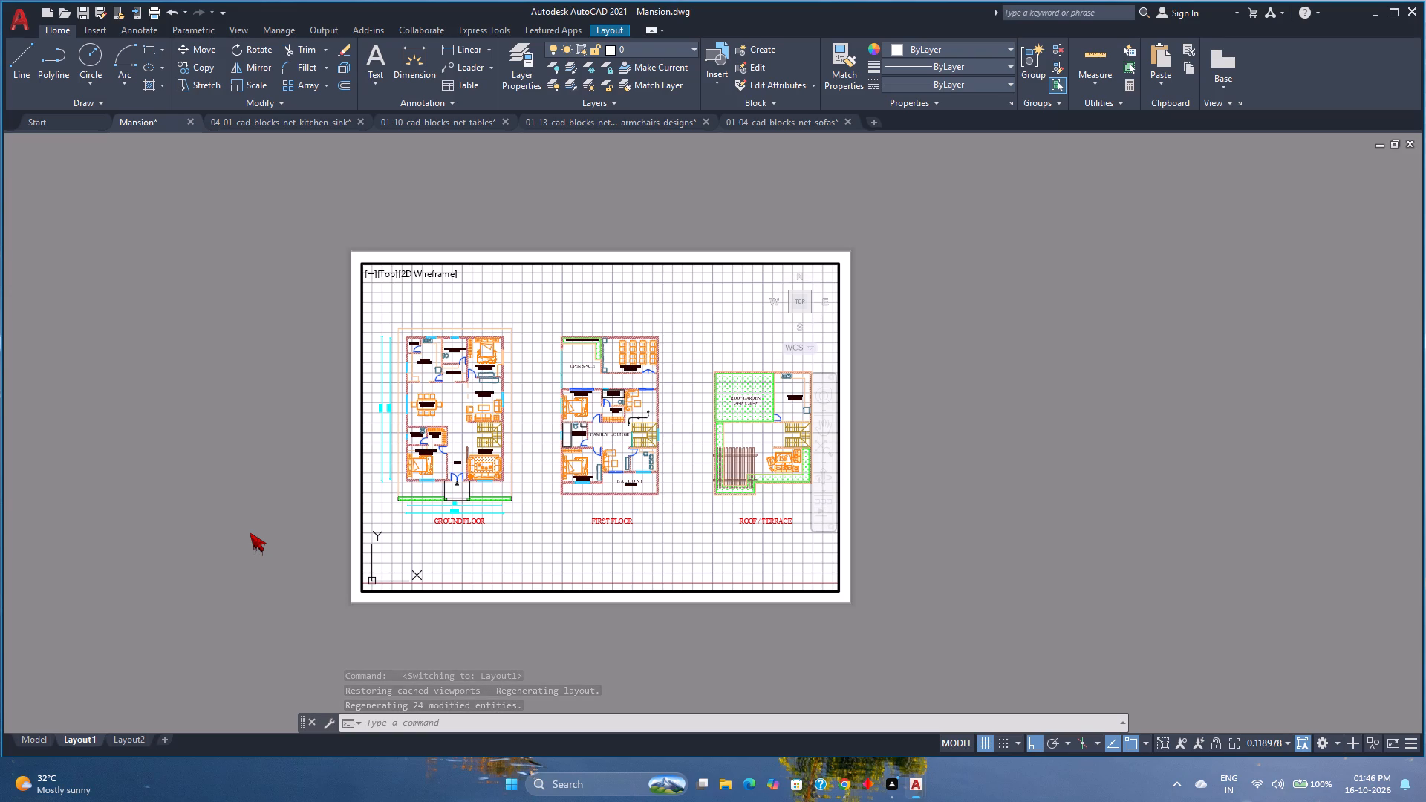
pyautogui.hotkey('ctrl', 'p')
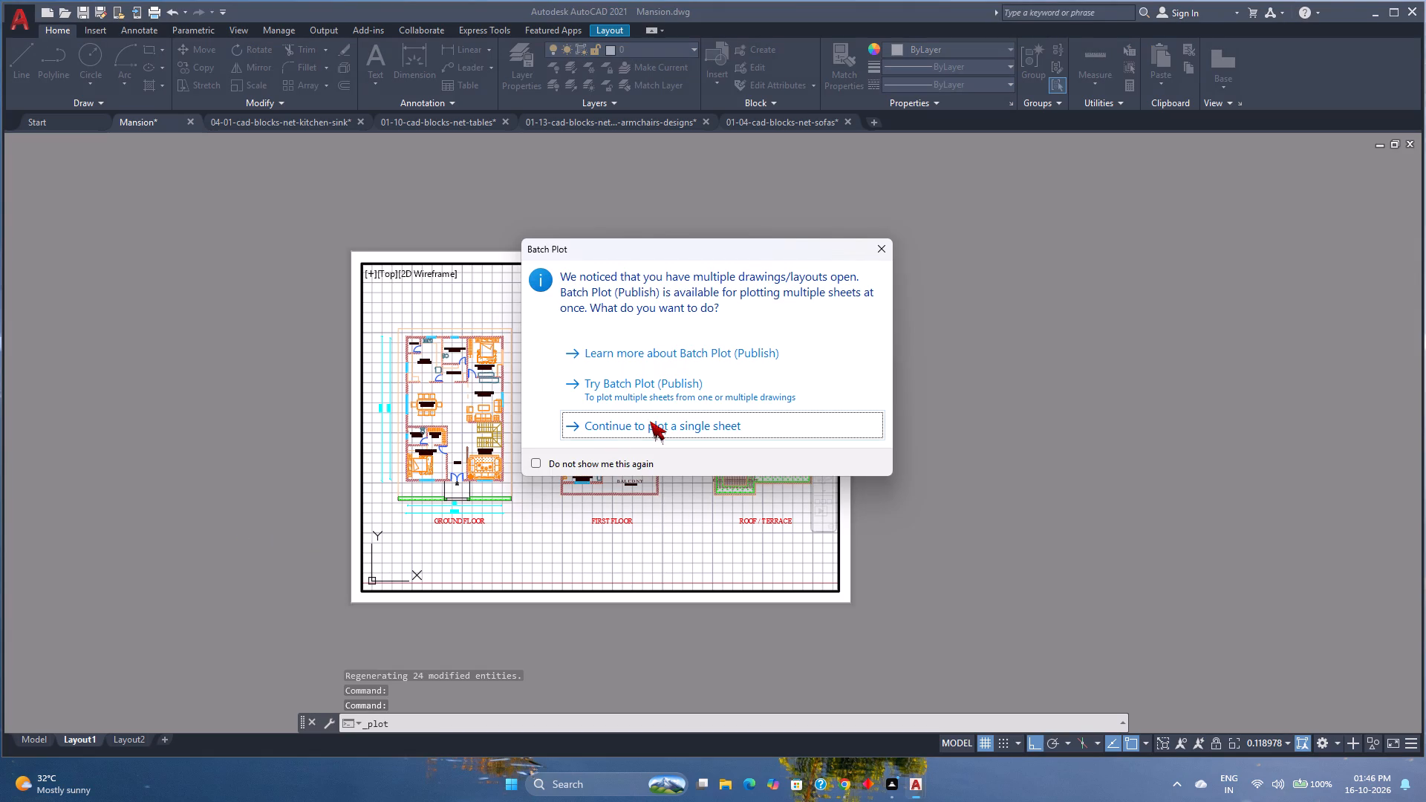
pyautogui.click(657, 423)
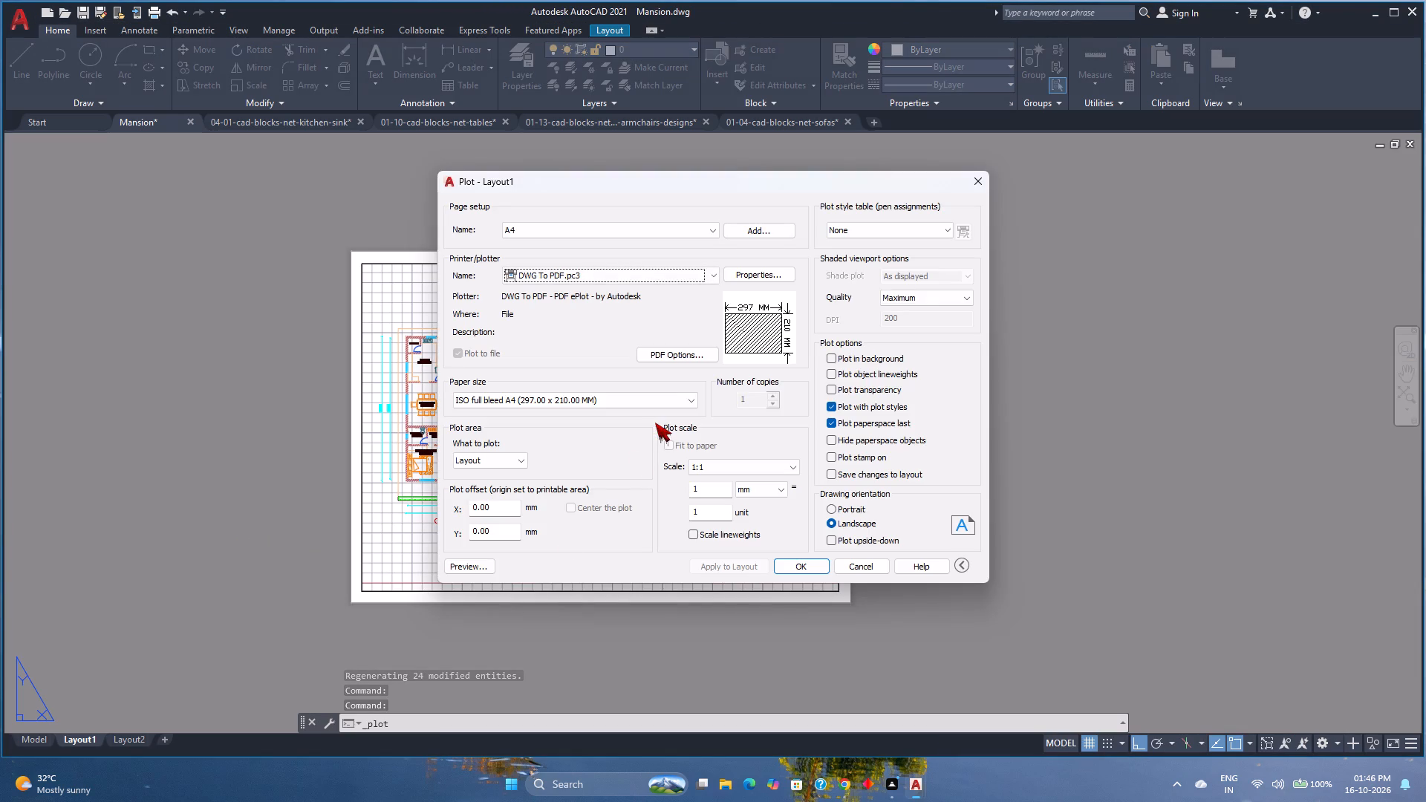
pyautogui.click(484, 569)
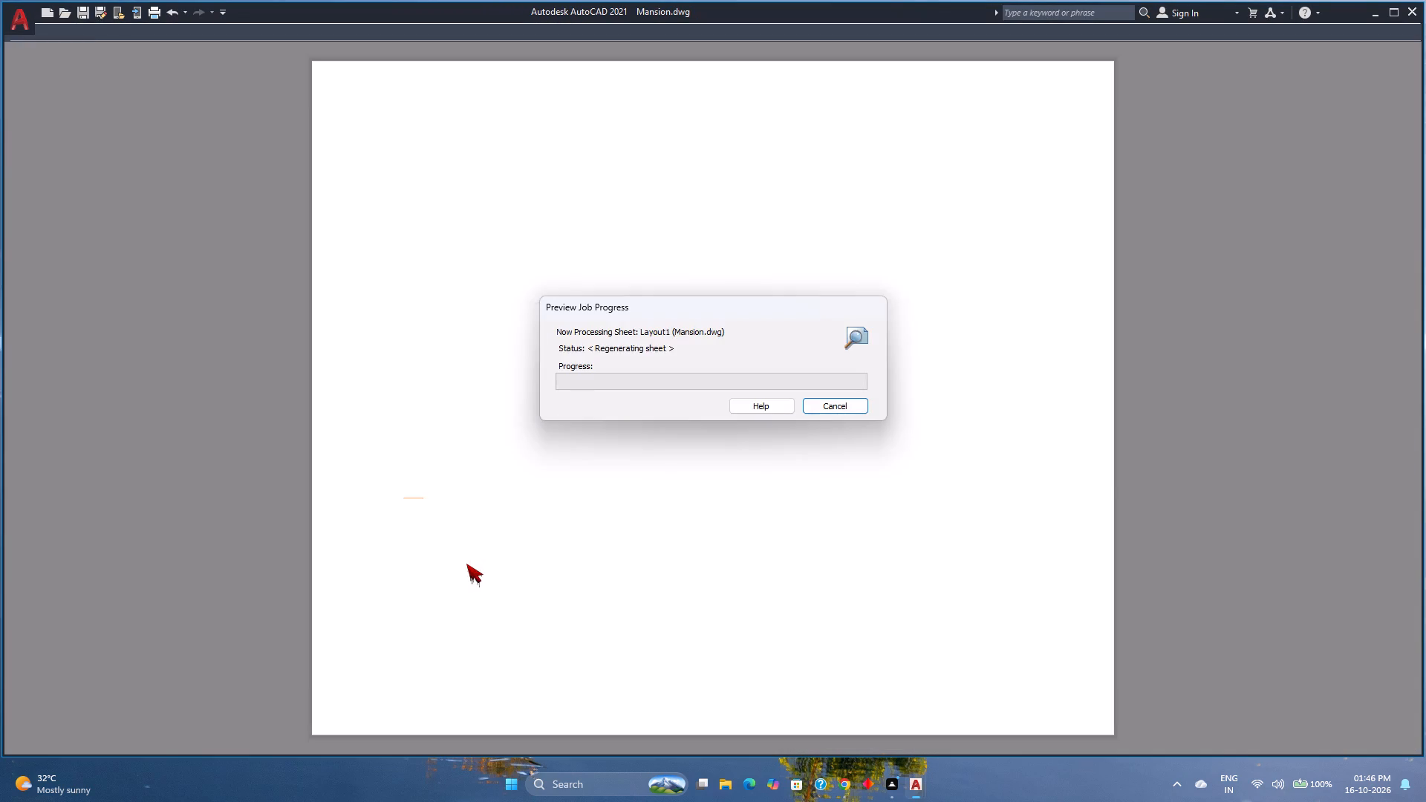
# Examine the Family Lounge area and the ground floor room labels in the Layout1 plot preview for legibility.
pyautogui.scroll(4, 779, 426)
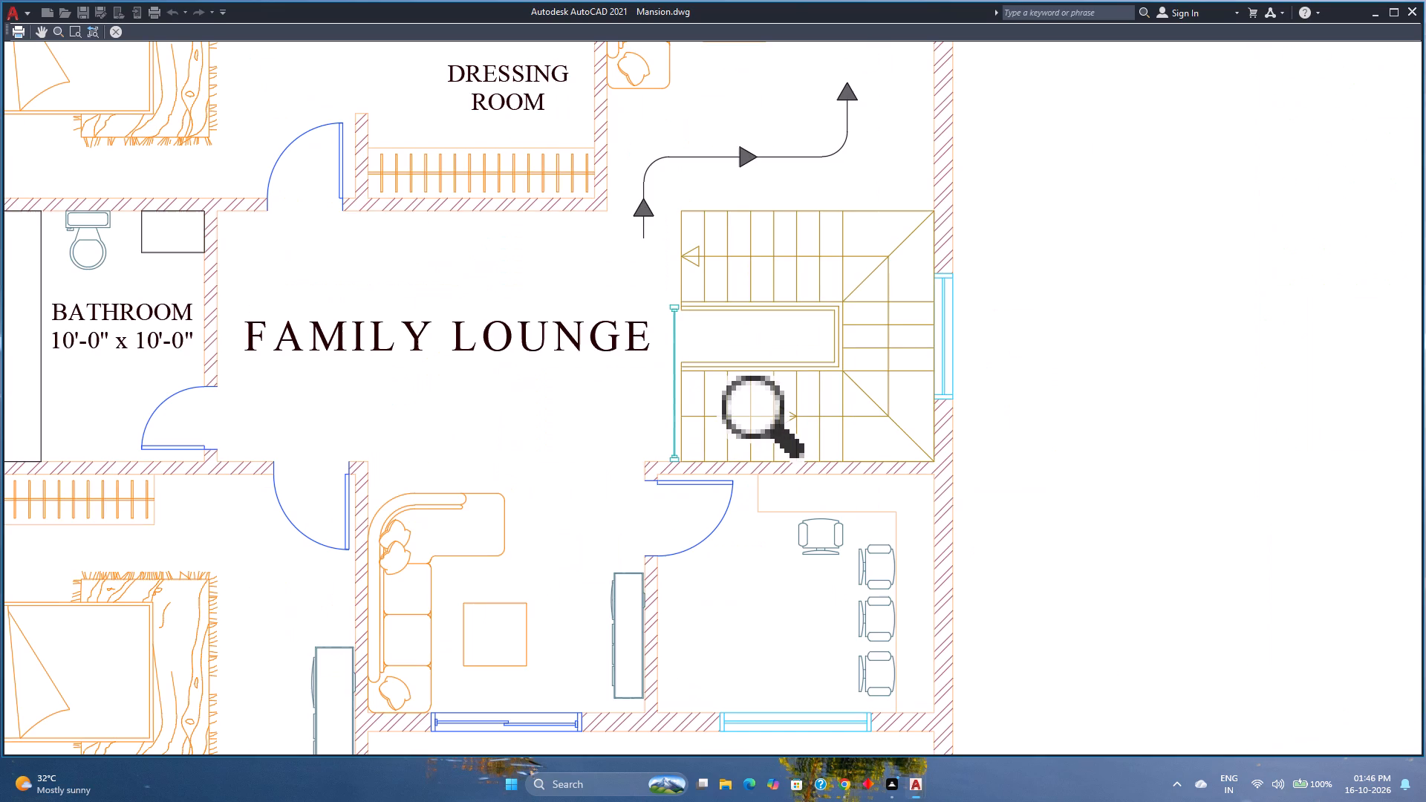
pyautogui.scroll(3, 720, 154)
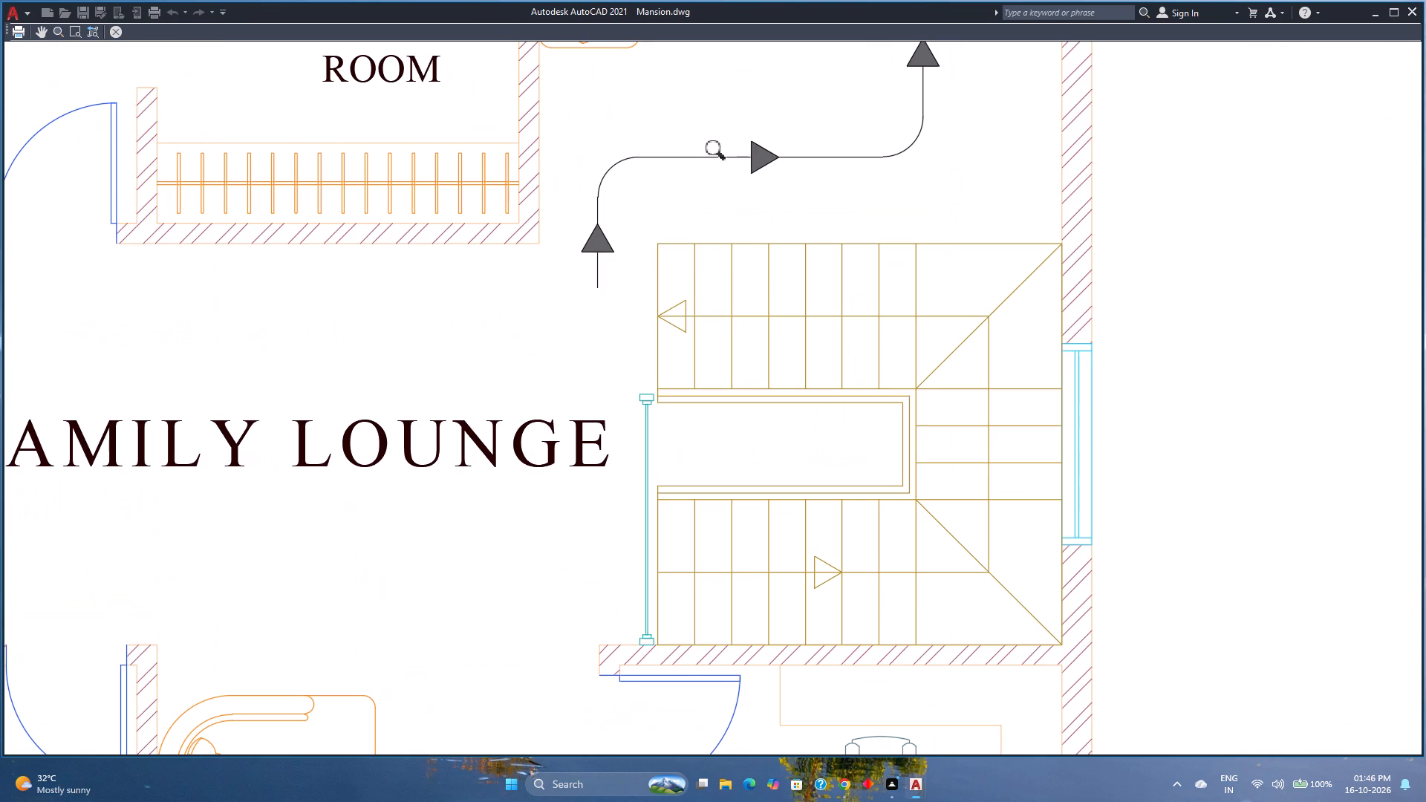
pyautogui.scroll(3, 699, 163)
pyautogui.scroll(-3, 699, 163)
pyautogui.scroll(-1, 552, 206)
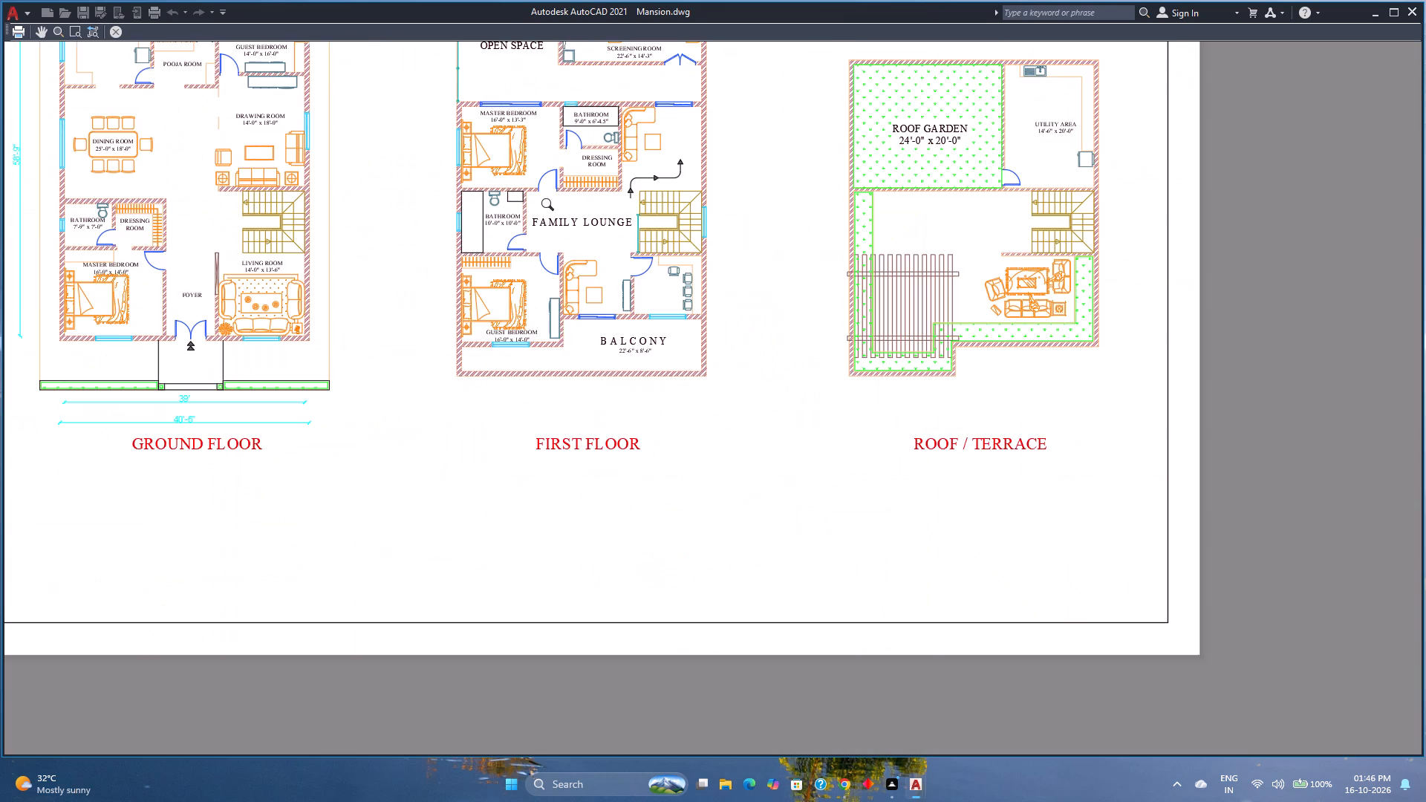
pyautogui.scroll(-1, 551, 206)
pyautogui.moveTo(551, 212); pyautogui.dragTo(567, 398, button='middle')
pyautogui.moveTo(568, 399); pyautogui.dragTo(576, 404, button='middle')
pyautogui.middleClick(576, 404)
pyautogui.middleClick(576, 404)
pyautogui.scroll(3, 296, 348)
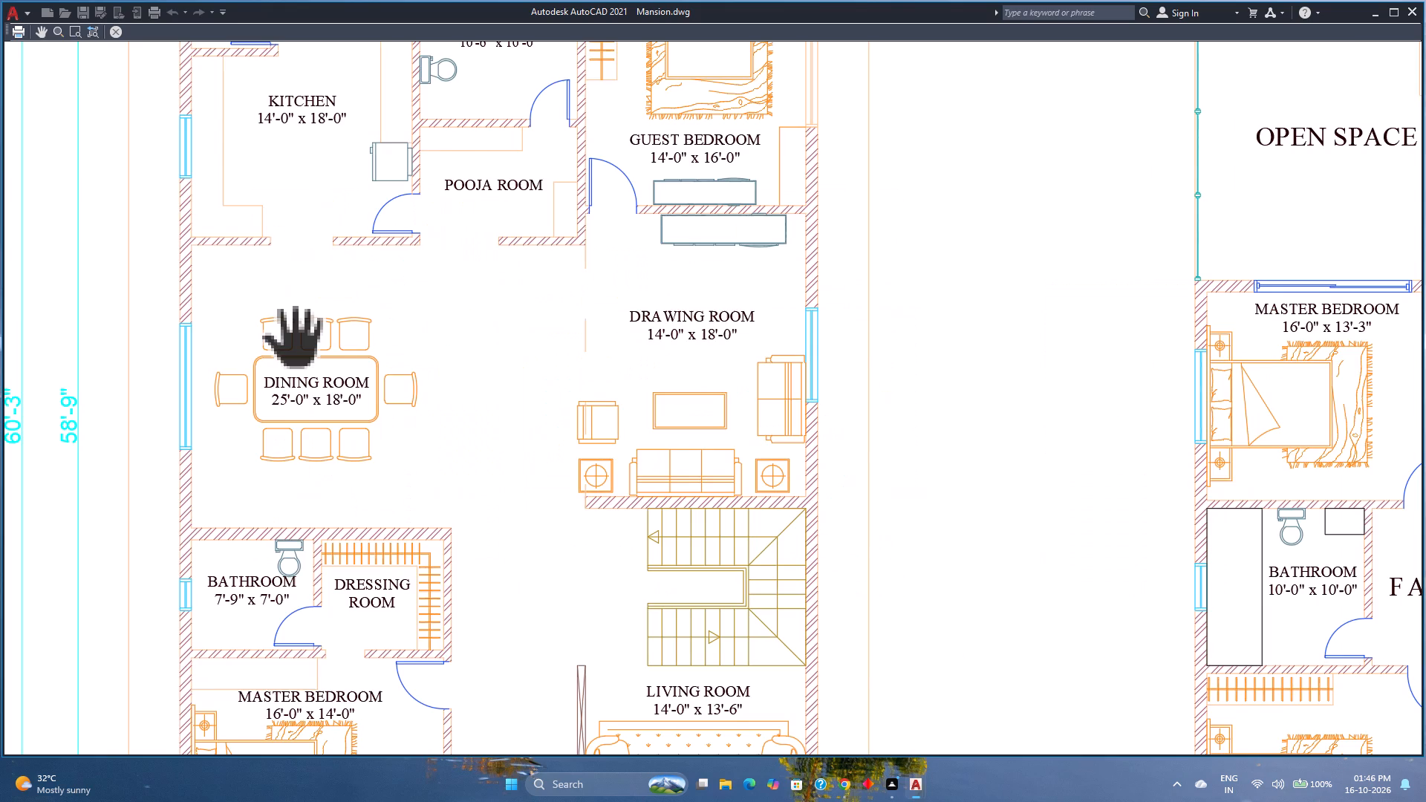
pyautogui.scroll(-1, 296, 348)
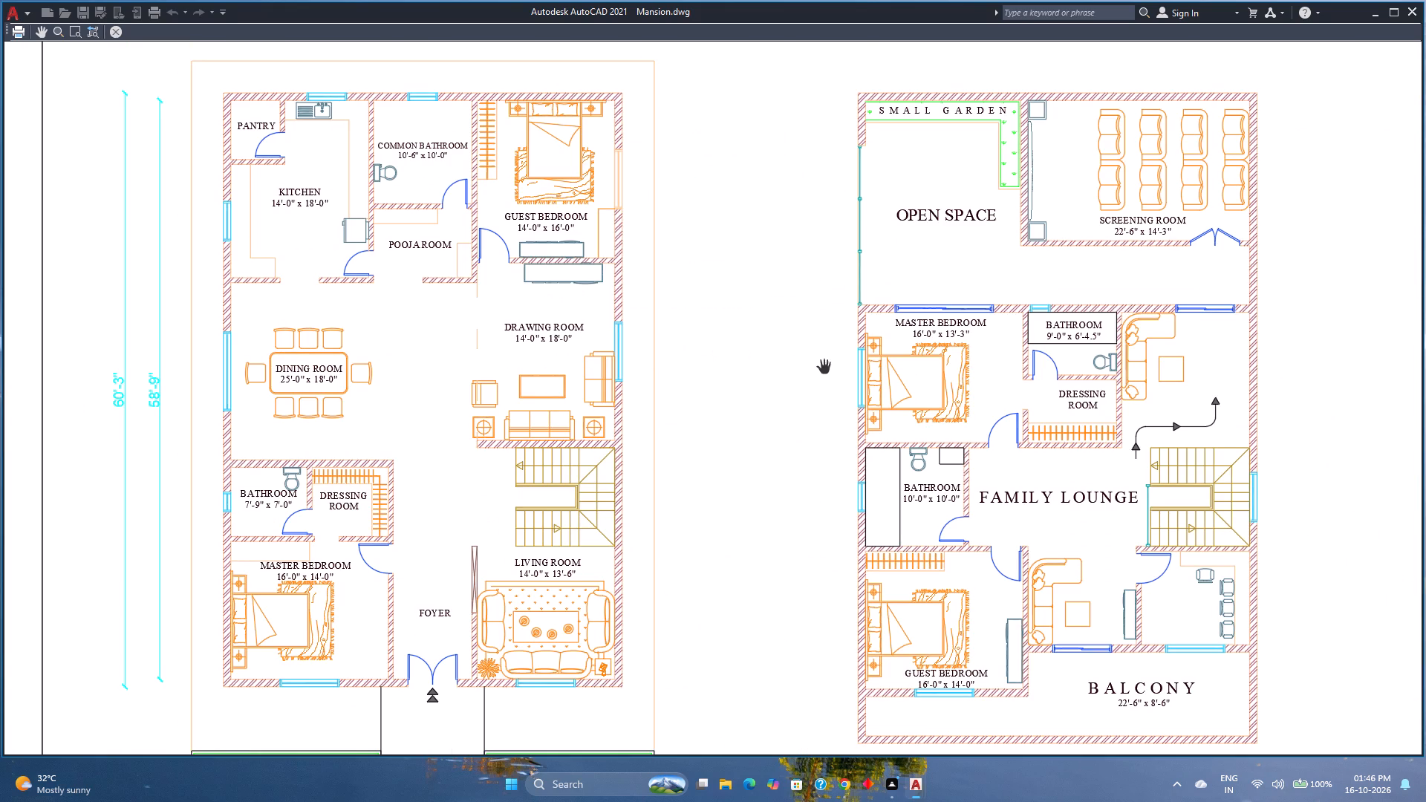
# Examine the first floor labels from Open Space down to Balcony in the preview, then all three plans together on the sheet.
pyautogui.scroll(4, 1067, 132)
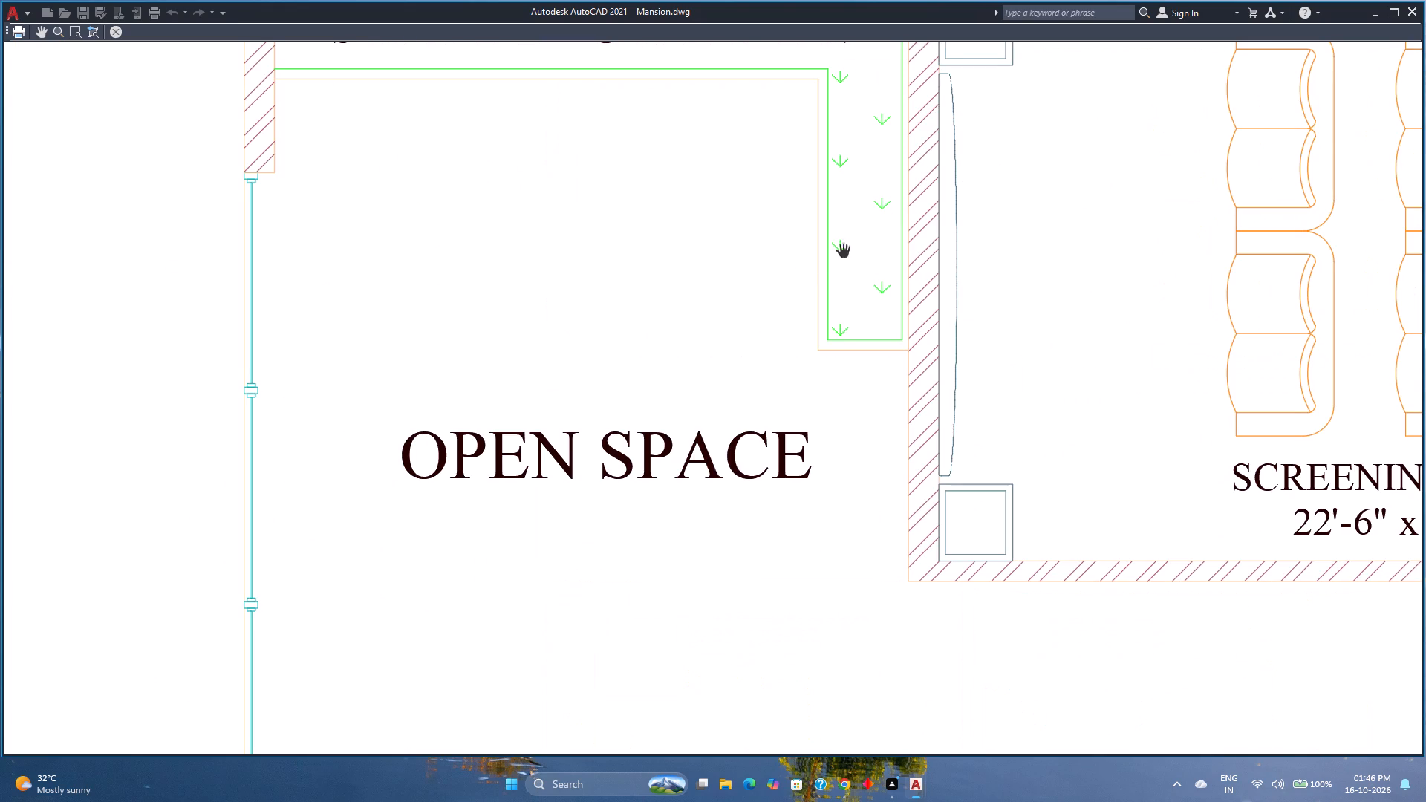
pyautogui.scroll(-1, 800, 286)
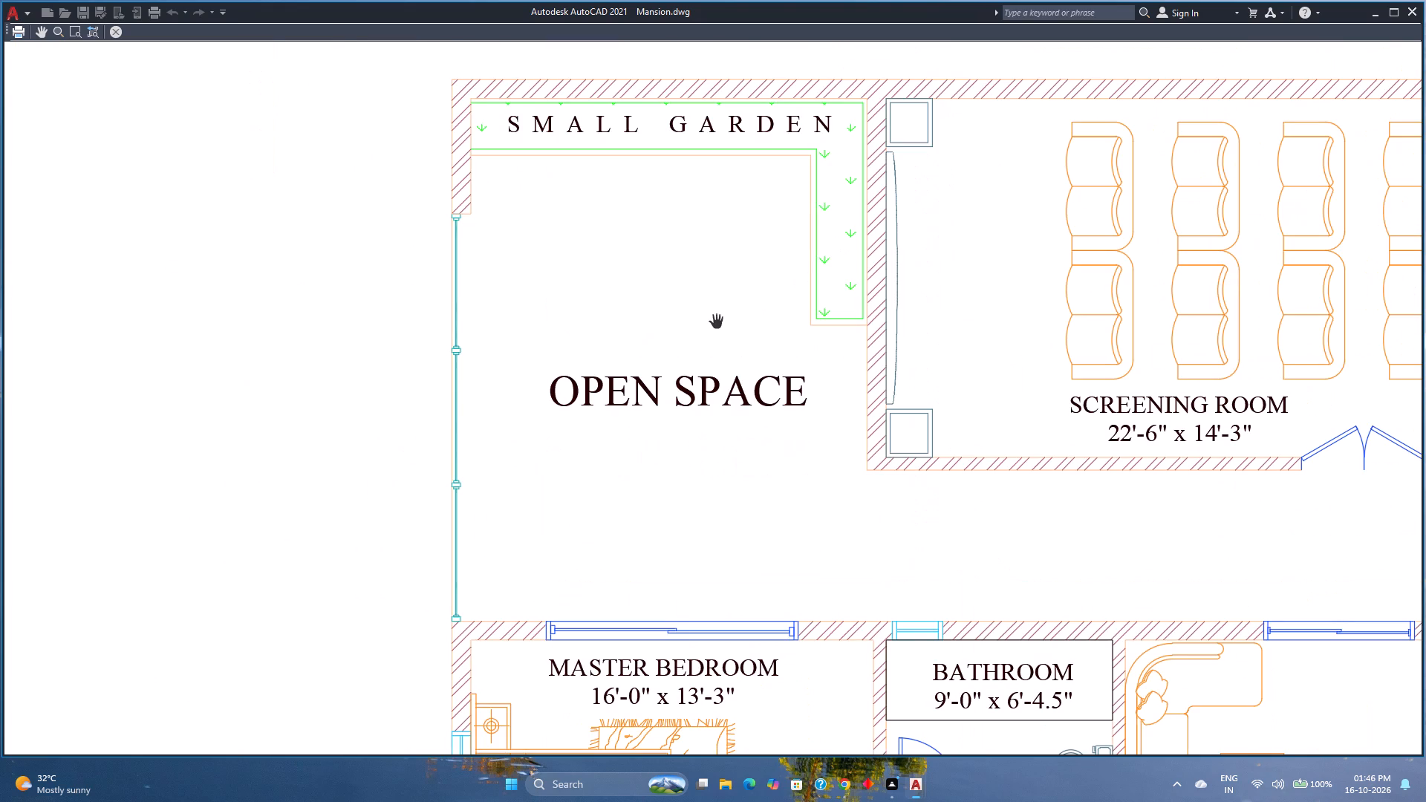
pyautogui.scroll(-1, 1034, 328)
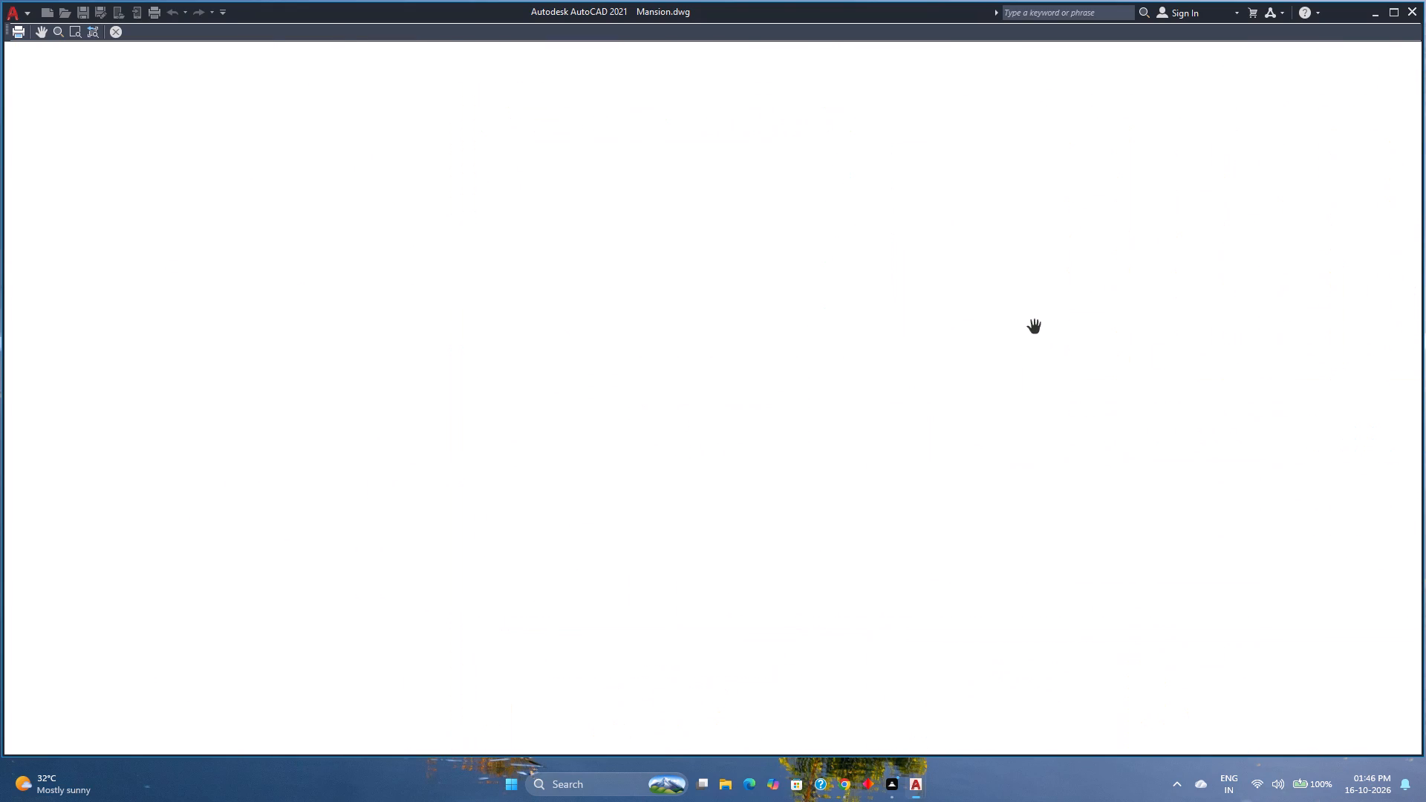
pyautogui.moveTo(1034, 327); pyautogui.dragTo(766, 301, button='middle')
pyautogui.middleClick(766, 301)
pyautogui.scroll(1, 593, 413)
pyautogui.scroll(-1, 592, 404)
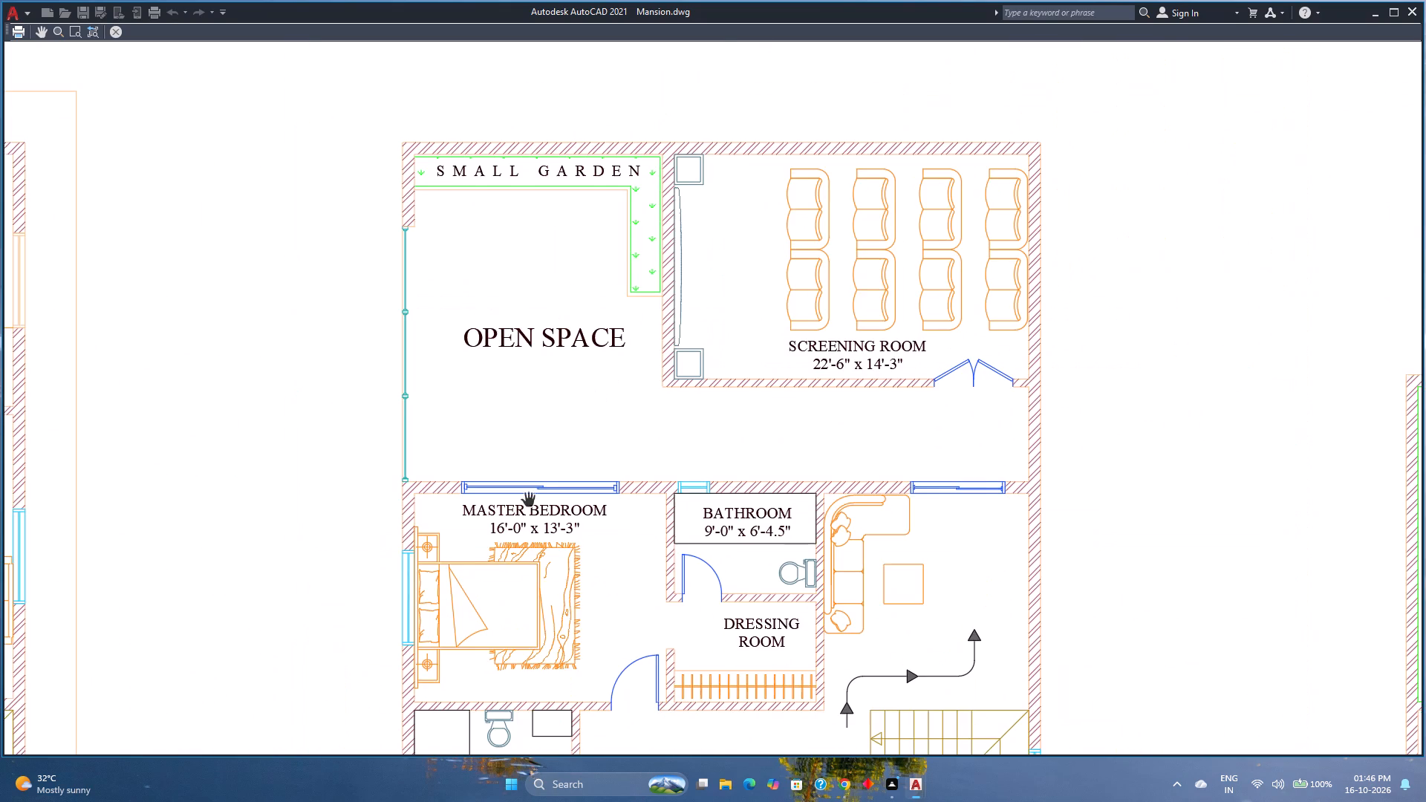
pyautogui.moveTo(526, 502); pyautogui.dragTo(720, 342, button='middle')
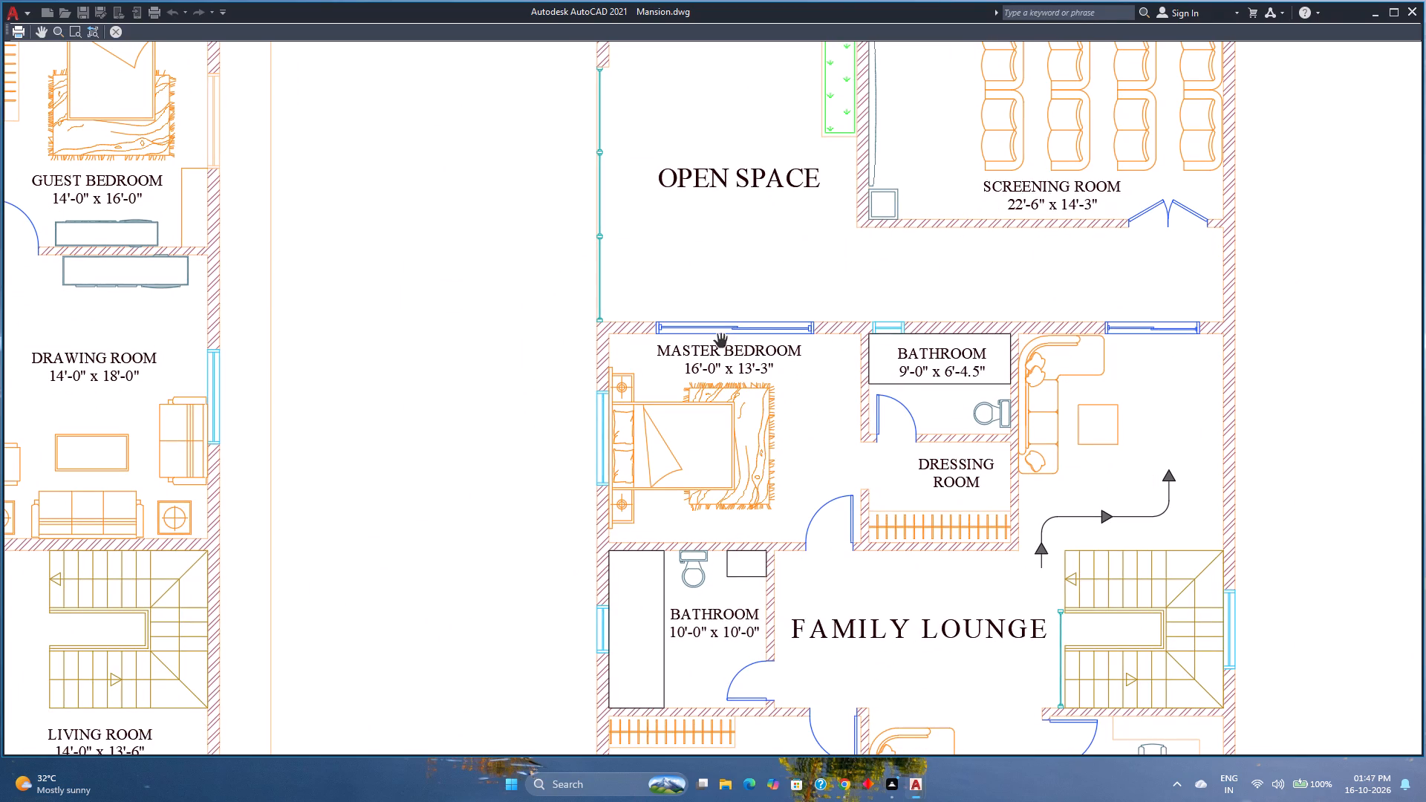
pyautogui.scroll(-3, 720, 342)
pyautogui.scroll(2, 744, 436)
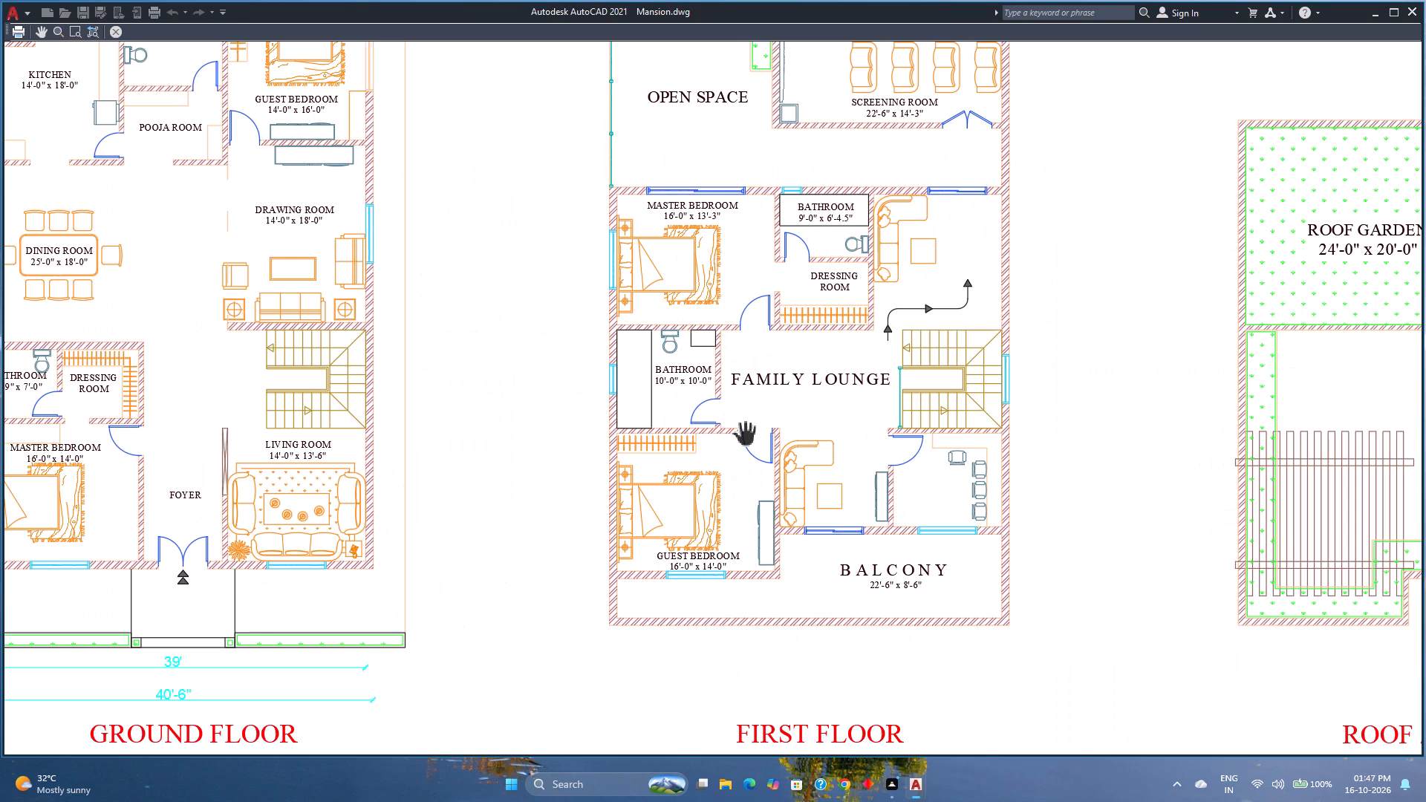
pyautogui.scroll(-1, 744, 435)
pyautogui.moveTo(744, 435); pyautogui.dragTo(761, 454, button='middle')
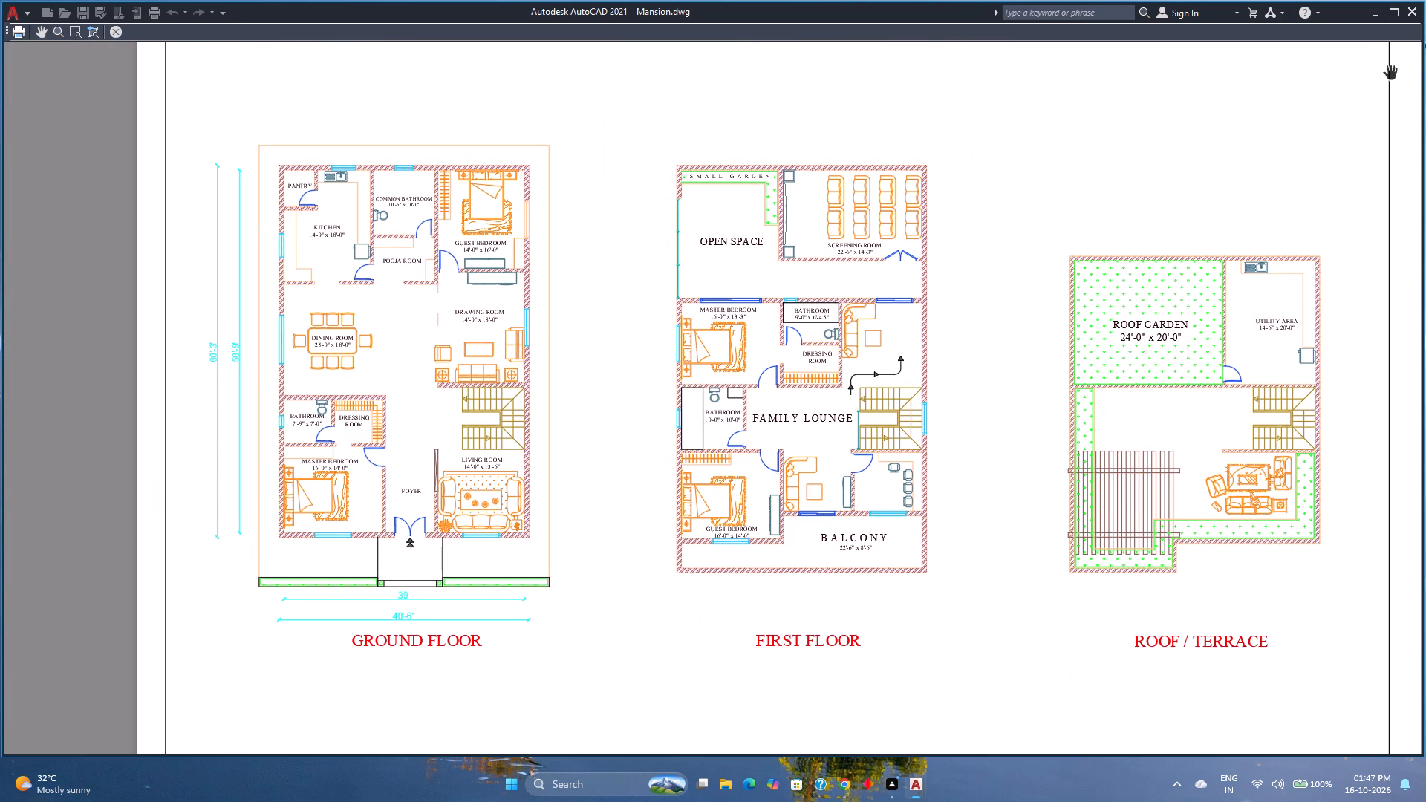
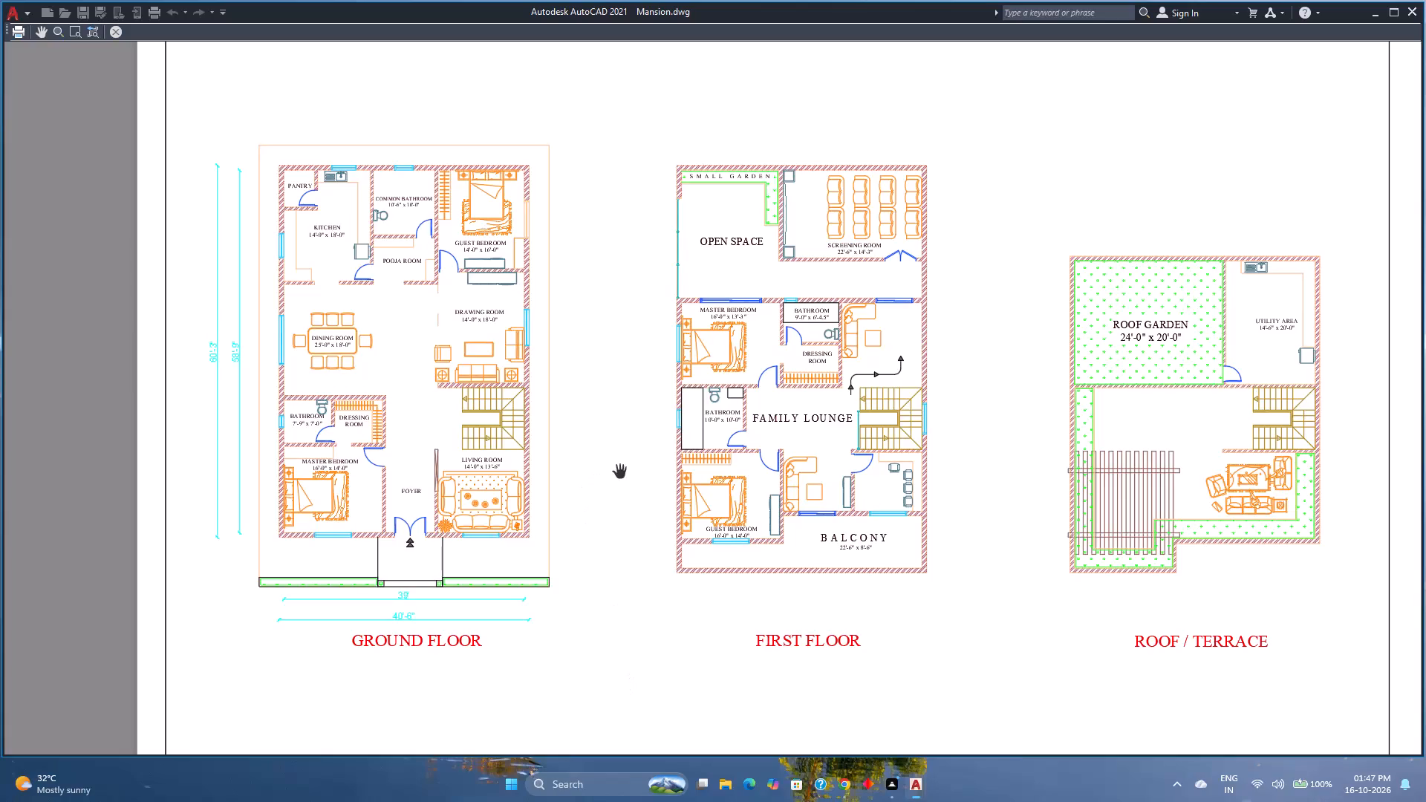
# Close the Layout1 plot preview and cancel the plot.
pyautogui.click(113, 34)
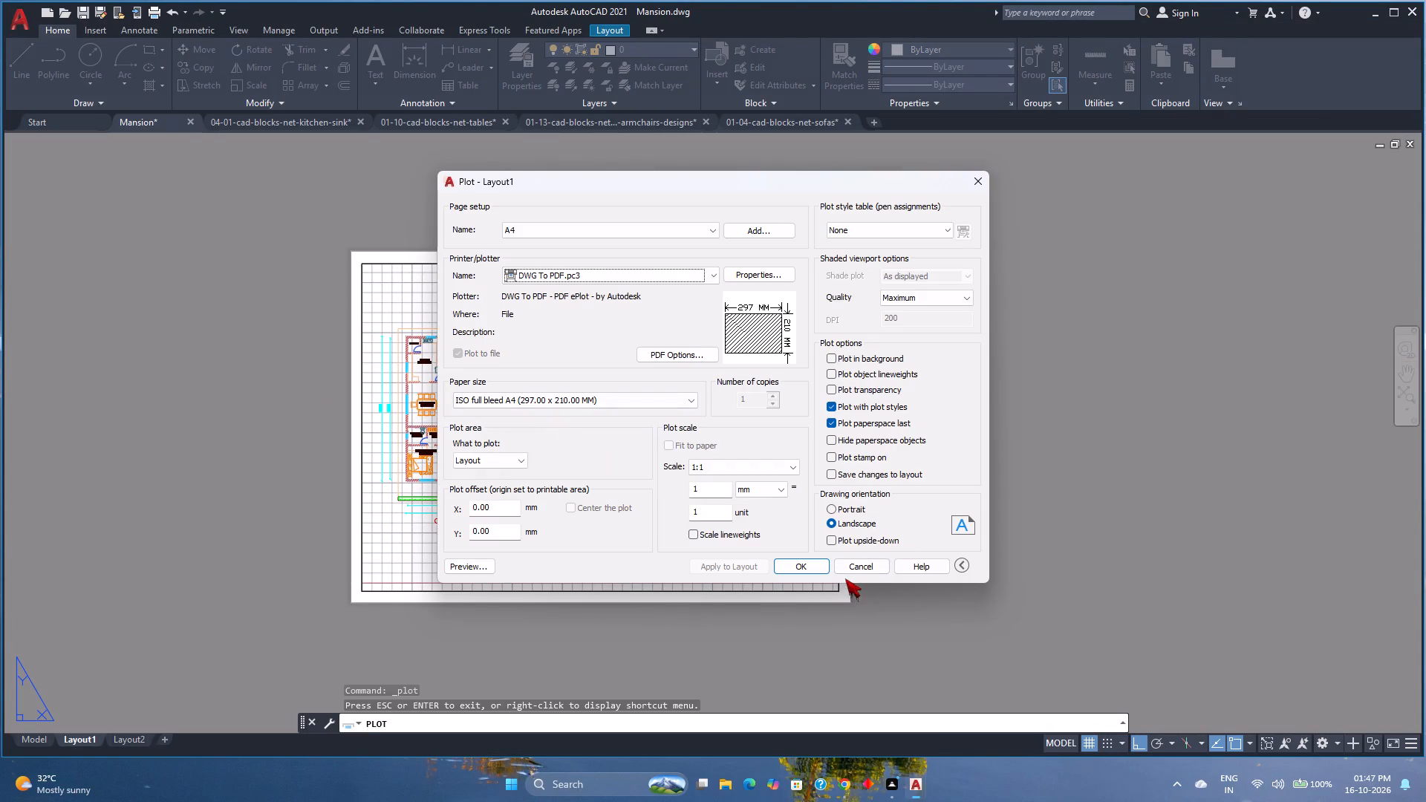
pyautogui.click(851, 561)
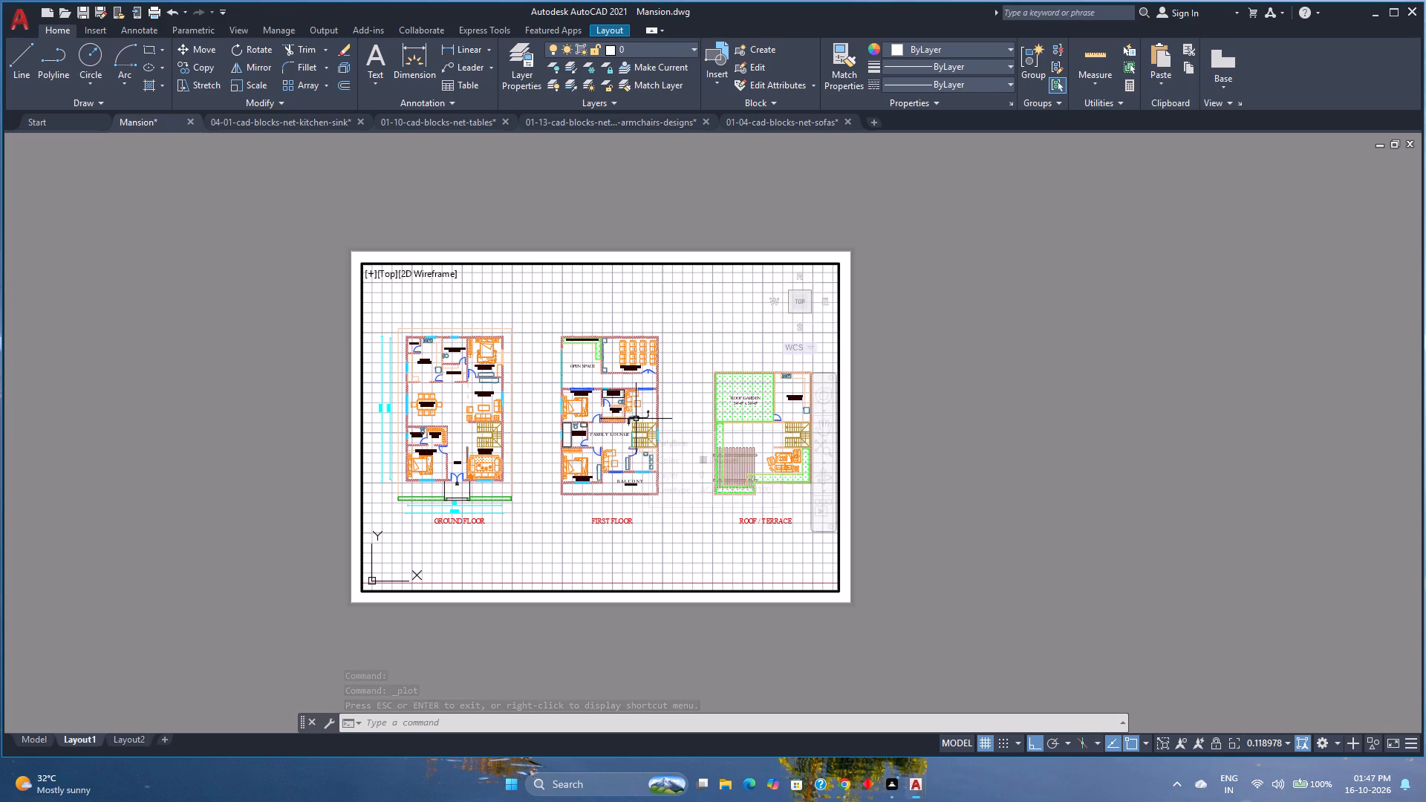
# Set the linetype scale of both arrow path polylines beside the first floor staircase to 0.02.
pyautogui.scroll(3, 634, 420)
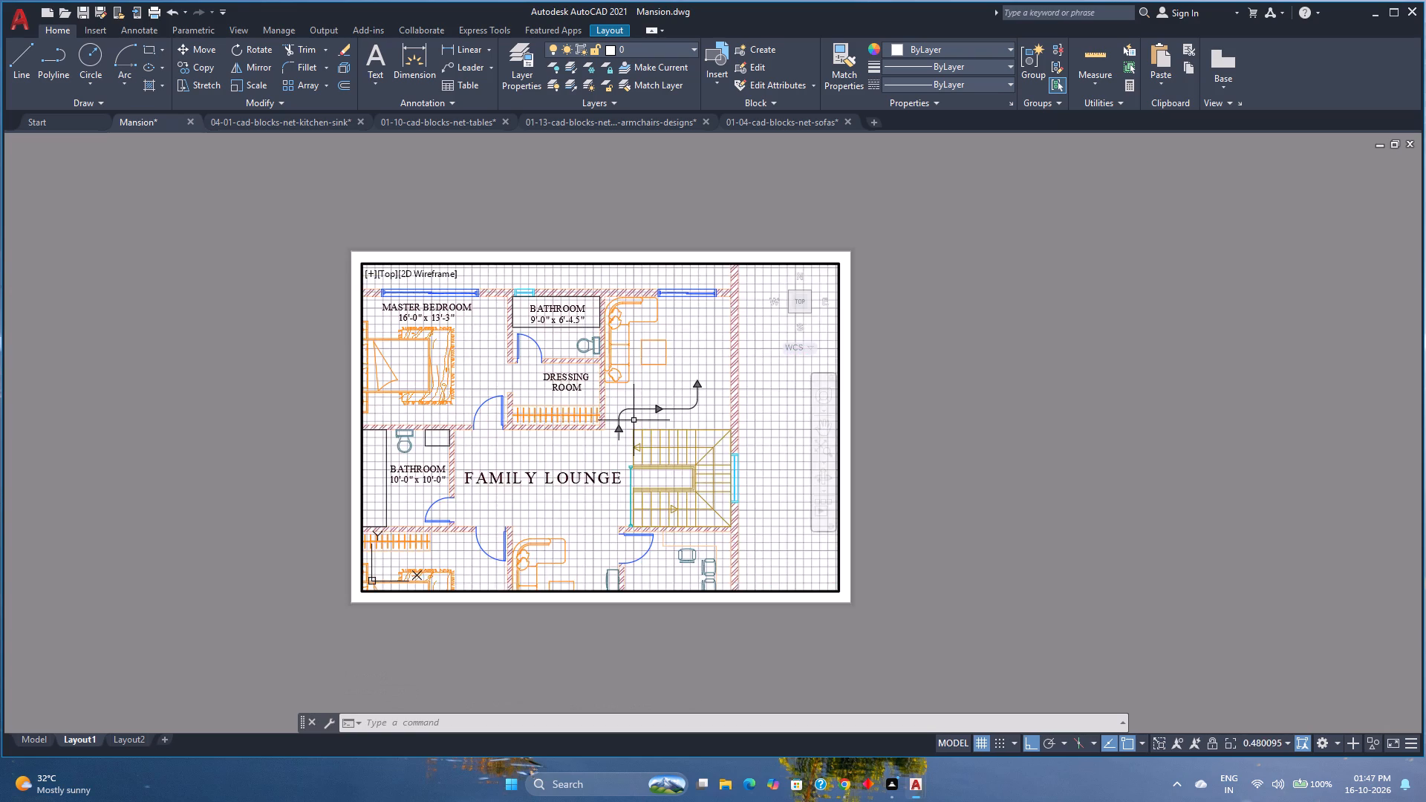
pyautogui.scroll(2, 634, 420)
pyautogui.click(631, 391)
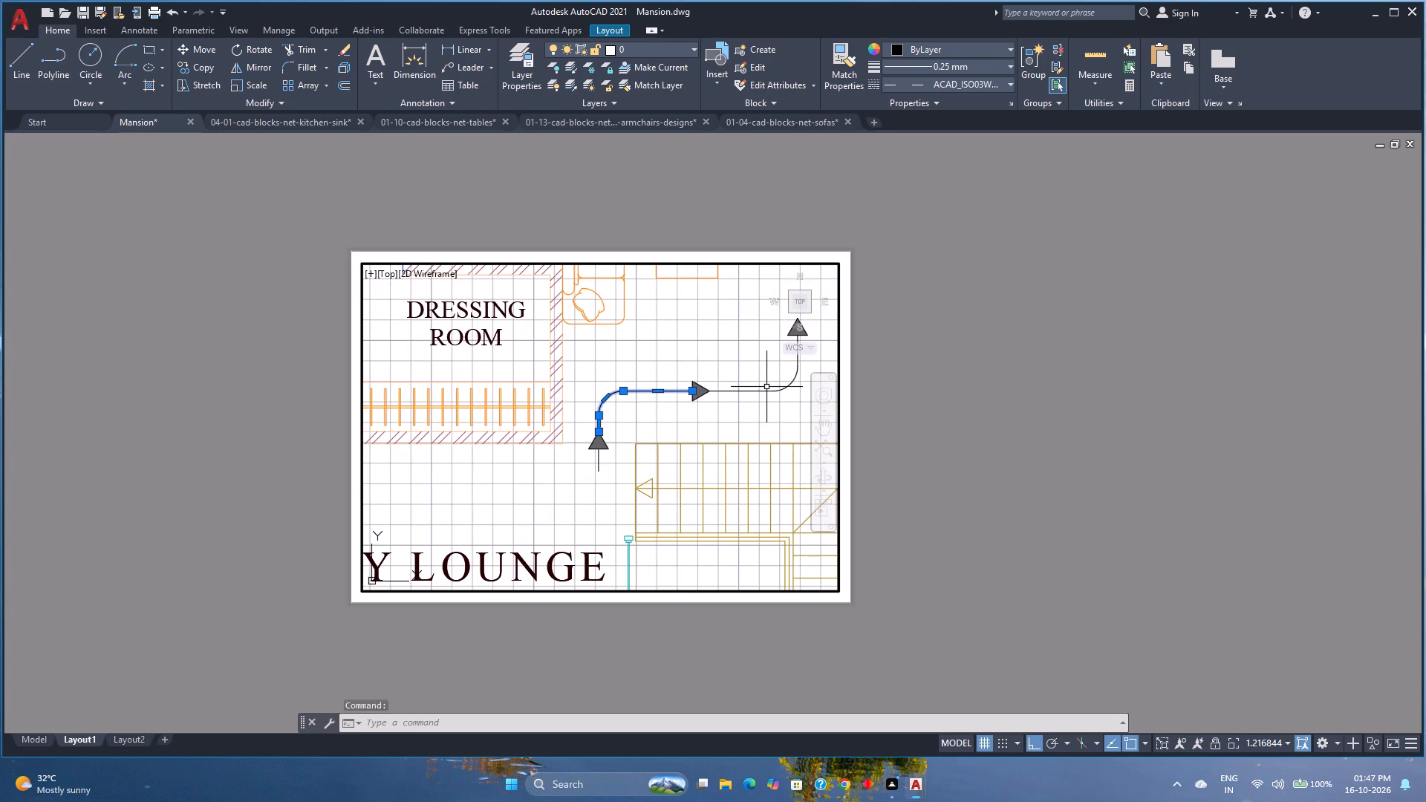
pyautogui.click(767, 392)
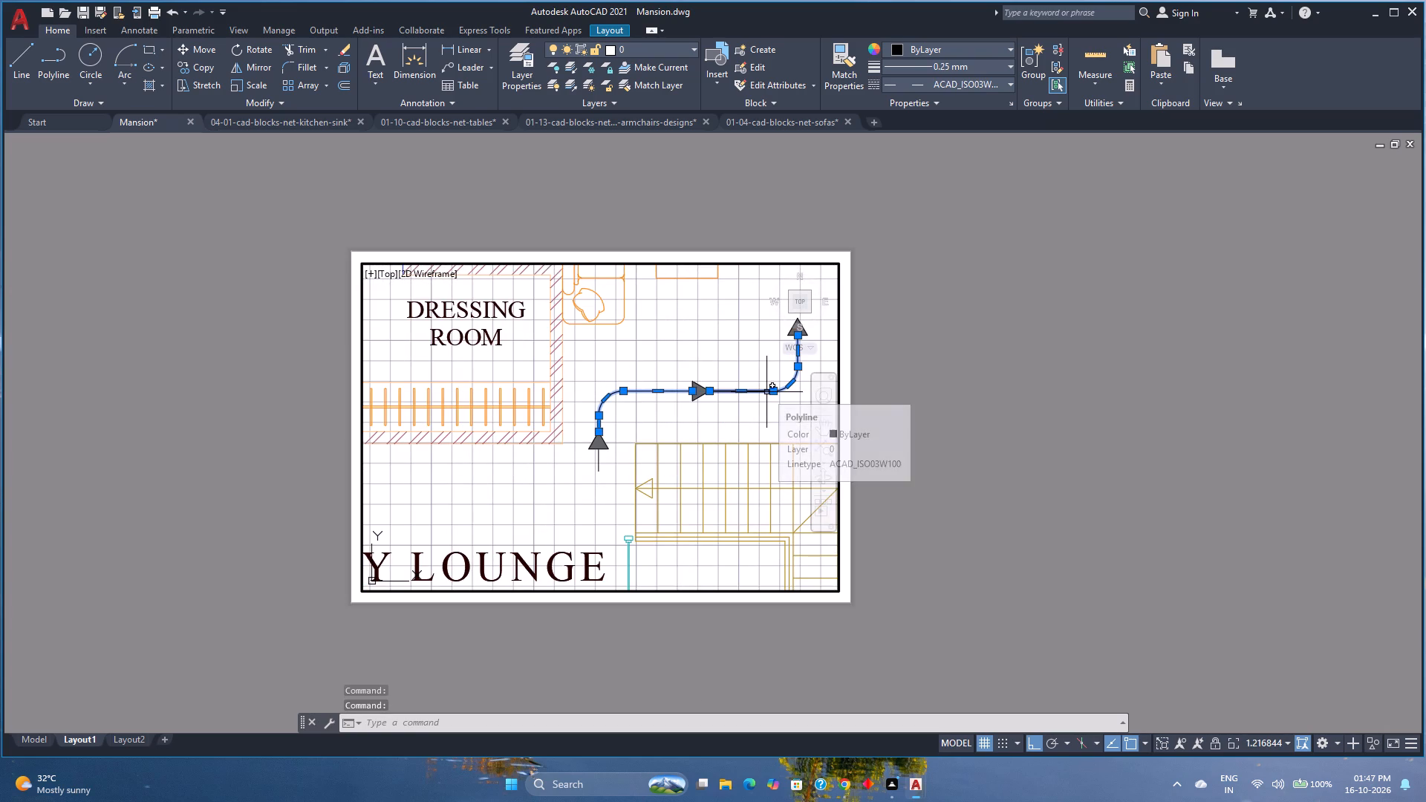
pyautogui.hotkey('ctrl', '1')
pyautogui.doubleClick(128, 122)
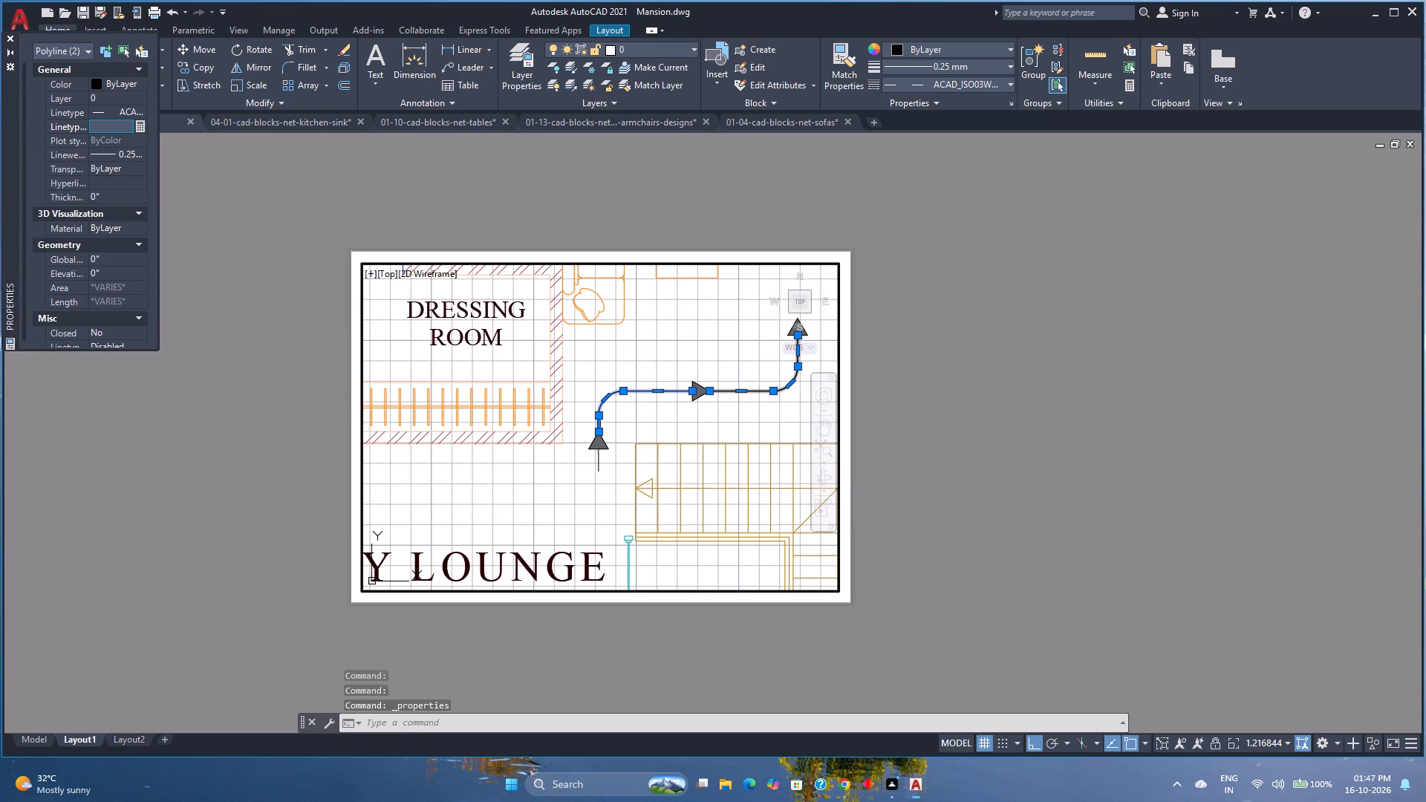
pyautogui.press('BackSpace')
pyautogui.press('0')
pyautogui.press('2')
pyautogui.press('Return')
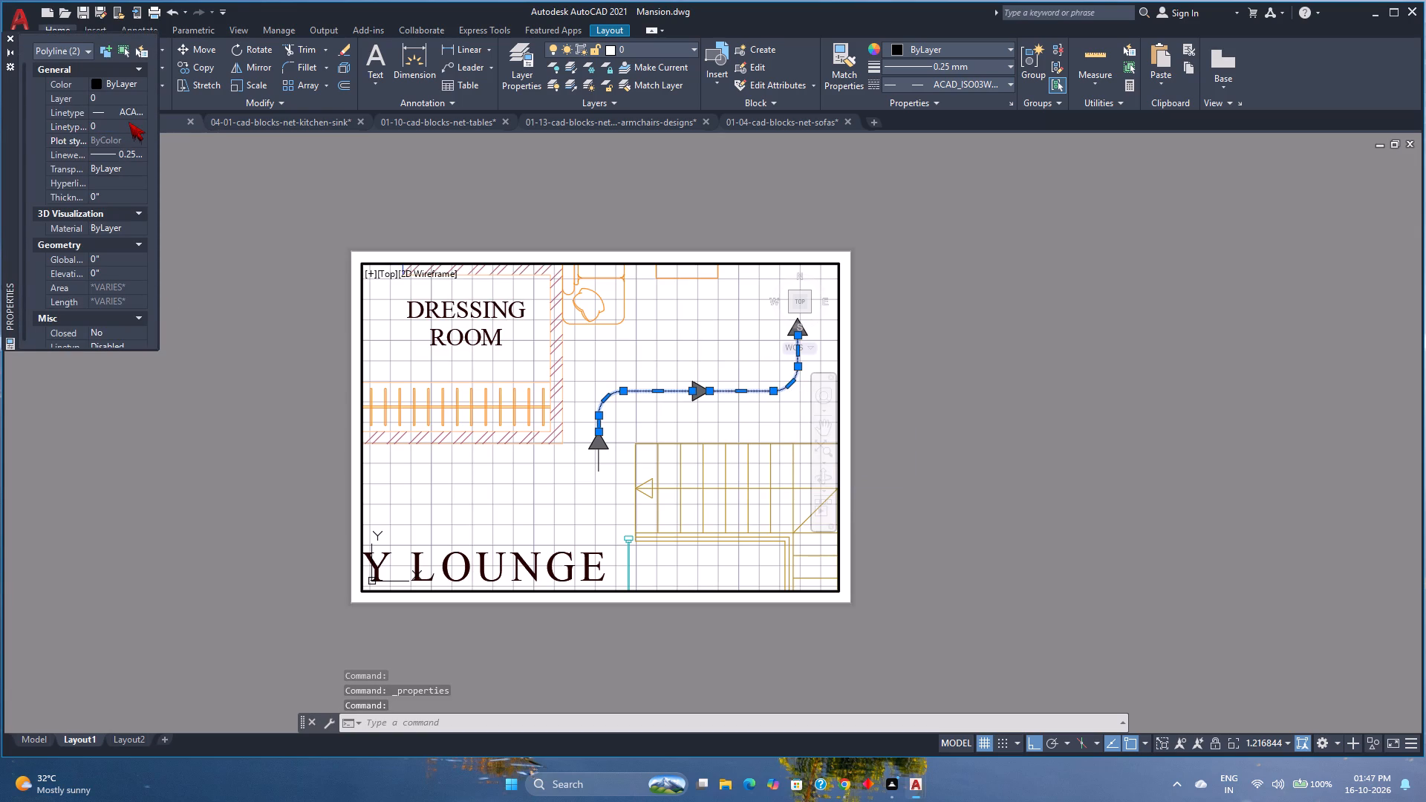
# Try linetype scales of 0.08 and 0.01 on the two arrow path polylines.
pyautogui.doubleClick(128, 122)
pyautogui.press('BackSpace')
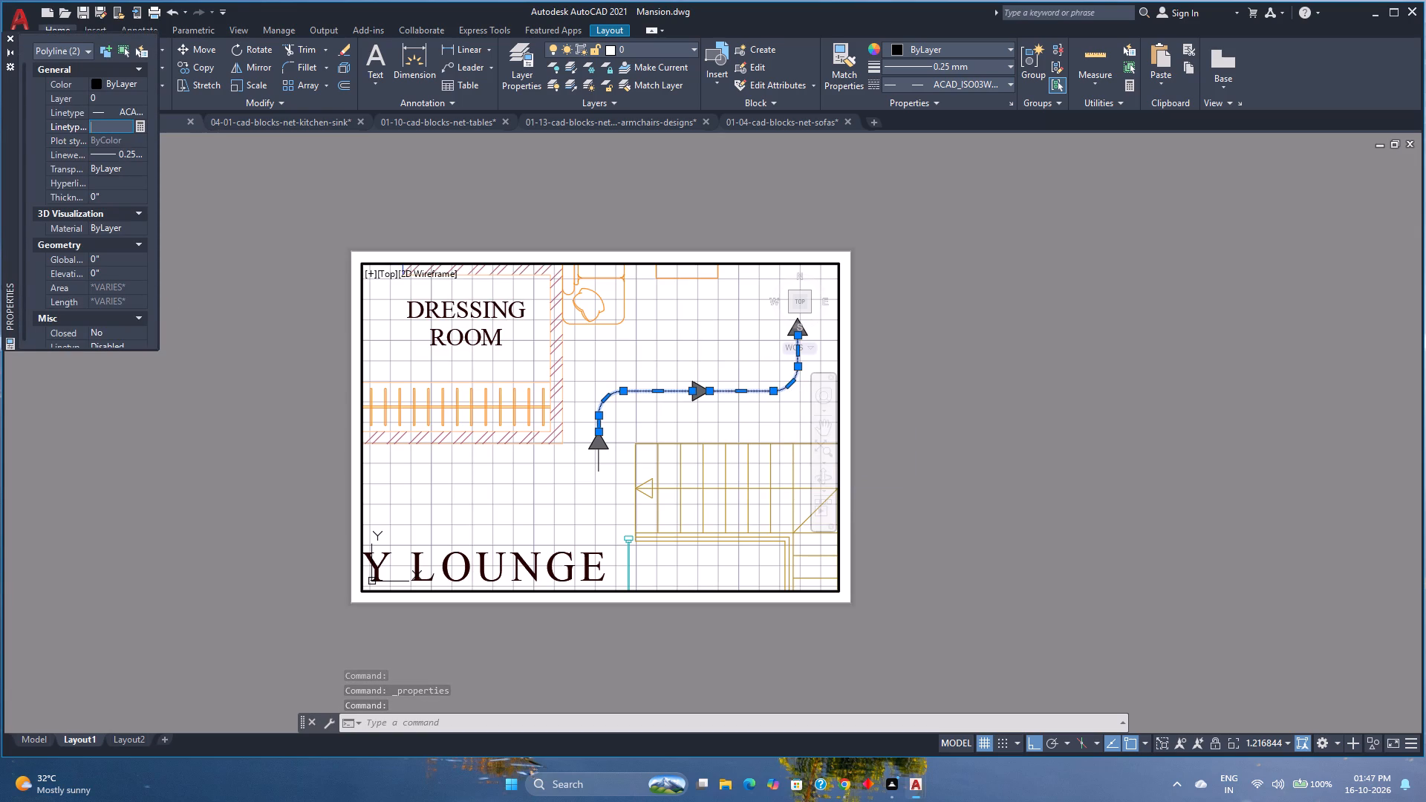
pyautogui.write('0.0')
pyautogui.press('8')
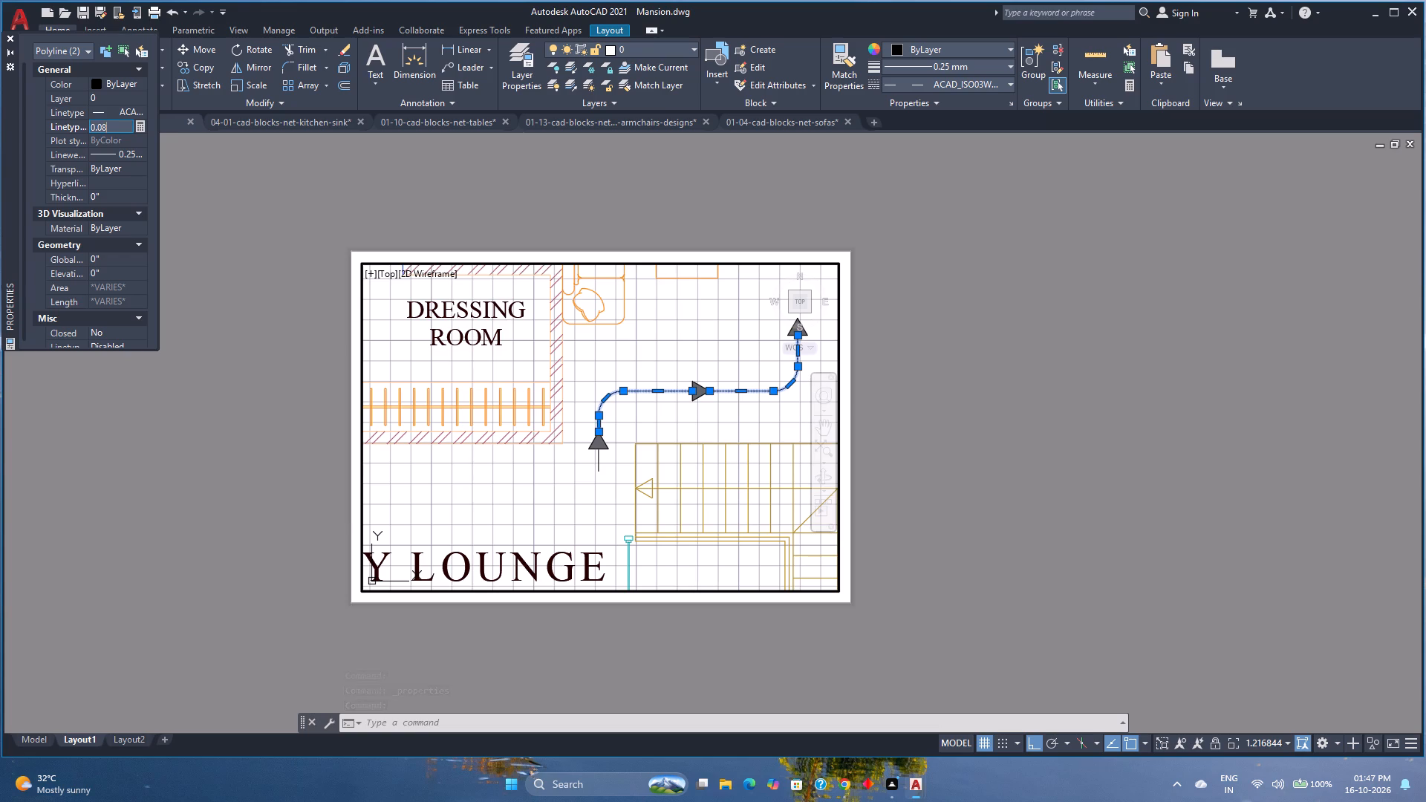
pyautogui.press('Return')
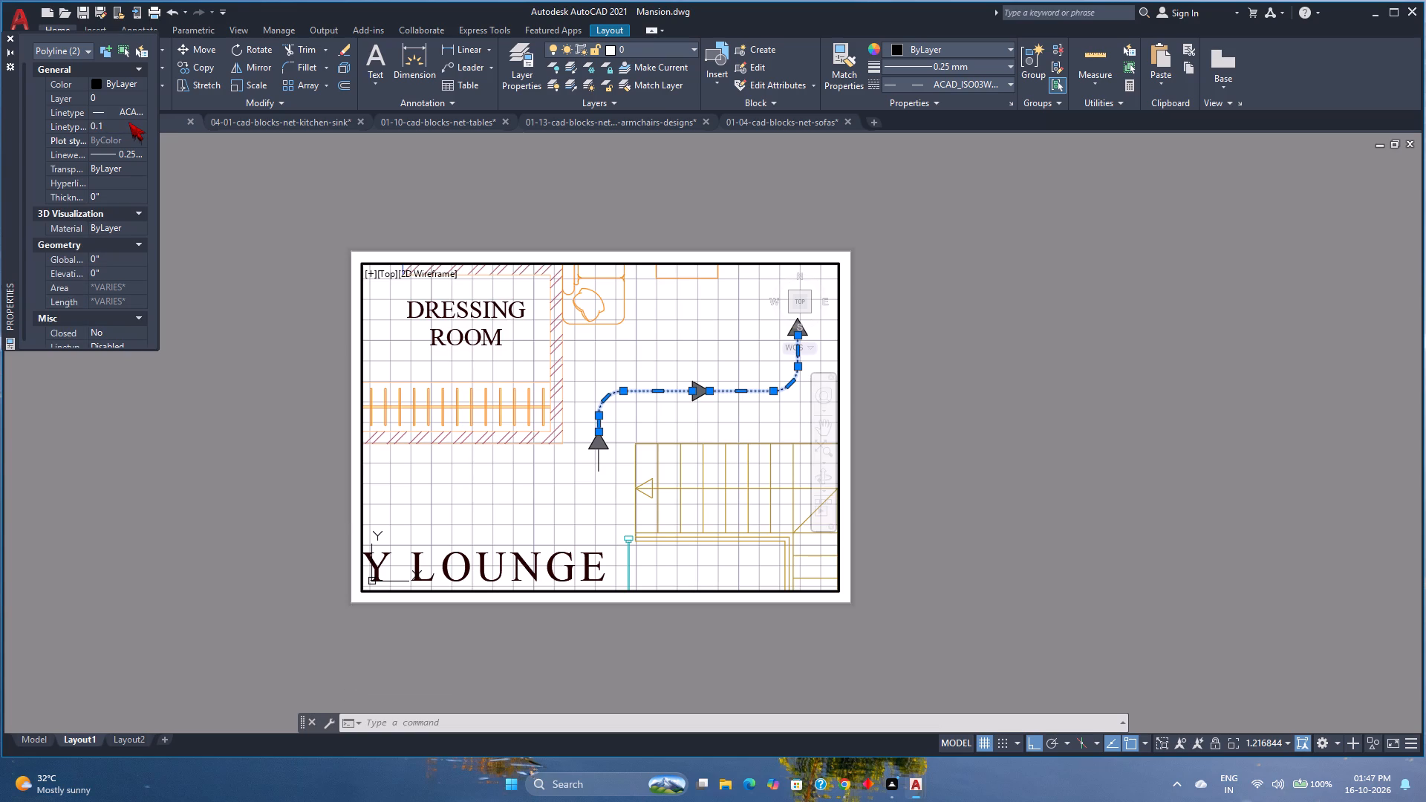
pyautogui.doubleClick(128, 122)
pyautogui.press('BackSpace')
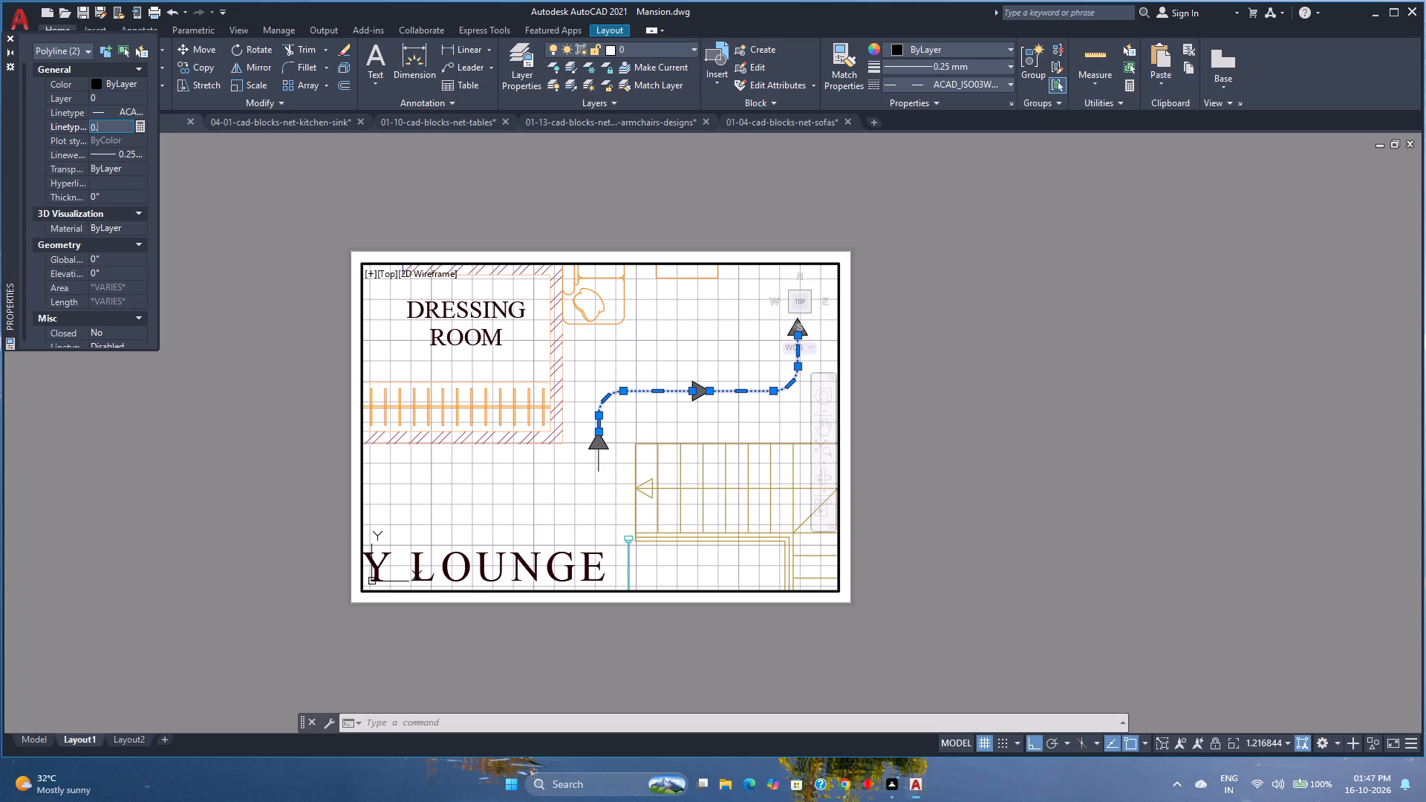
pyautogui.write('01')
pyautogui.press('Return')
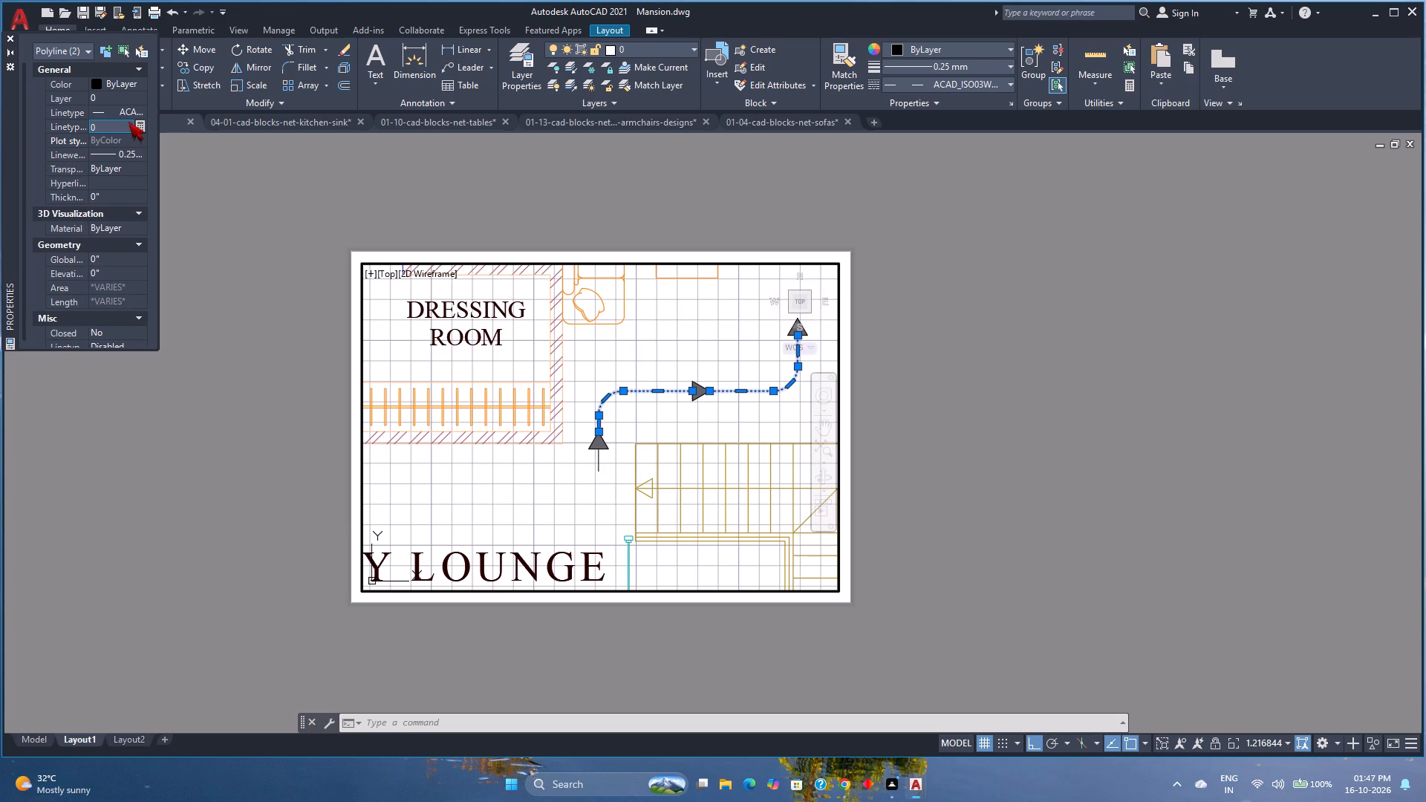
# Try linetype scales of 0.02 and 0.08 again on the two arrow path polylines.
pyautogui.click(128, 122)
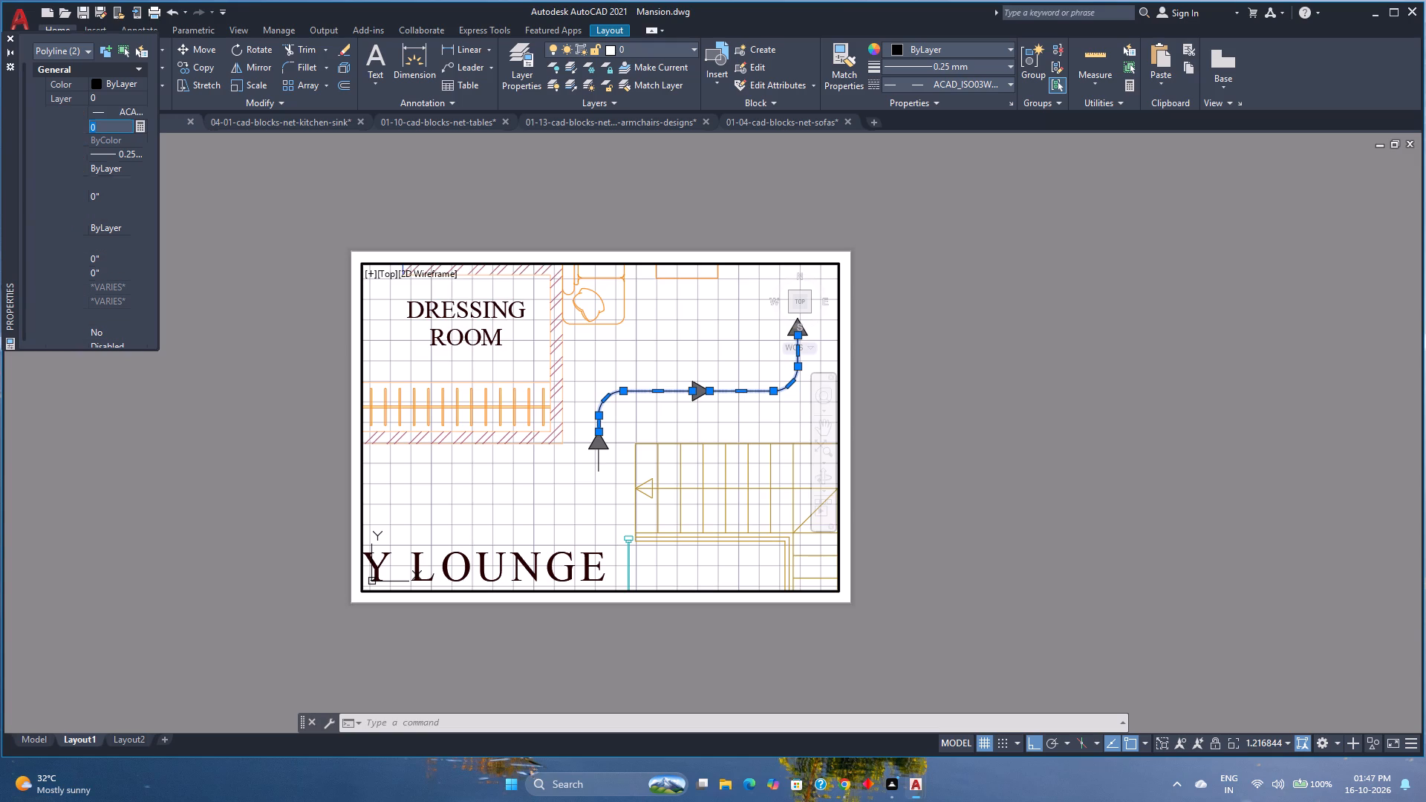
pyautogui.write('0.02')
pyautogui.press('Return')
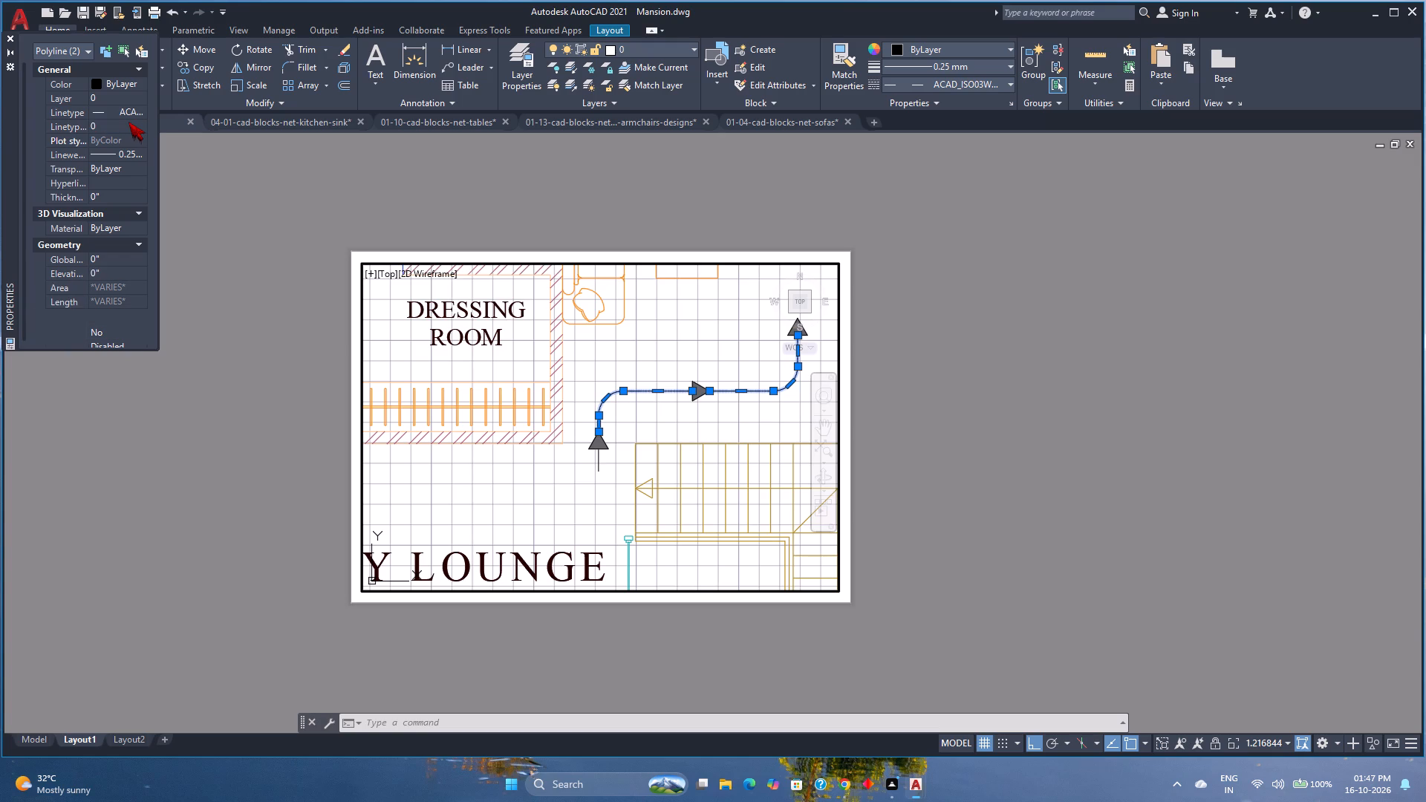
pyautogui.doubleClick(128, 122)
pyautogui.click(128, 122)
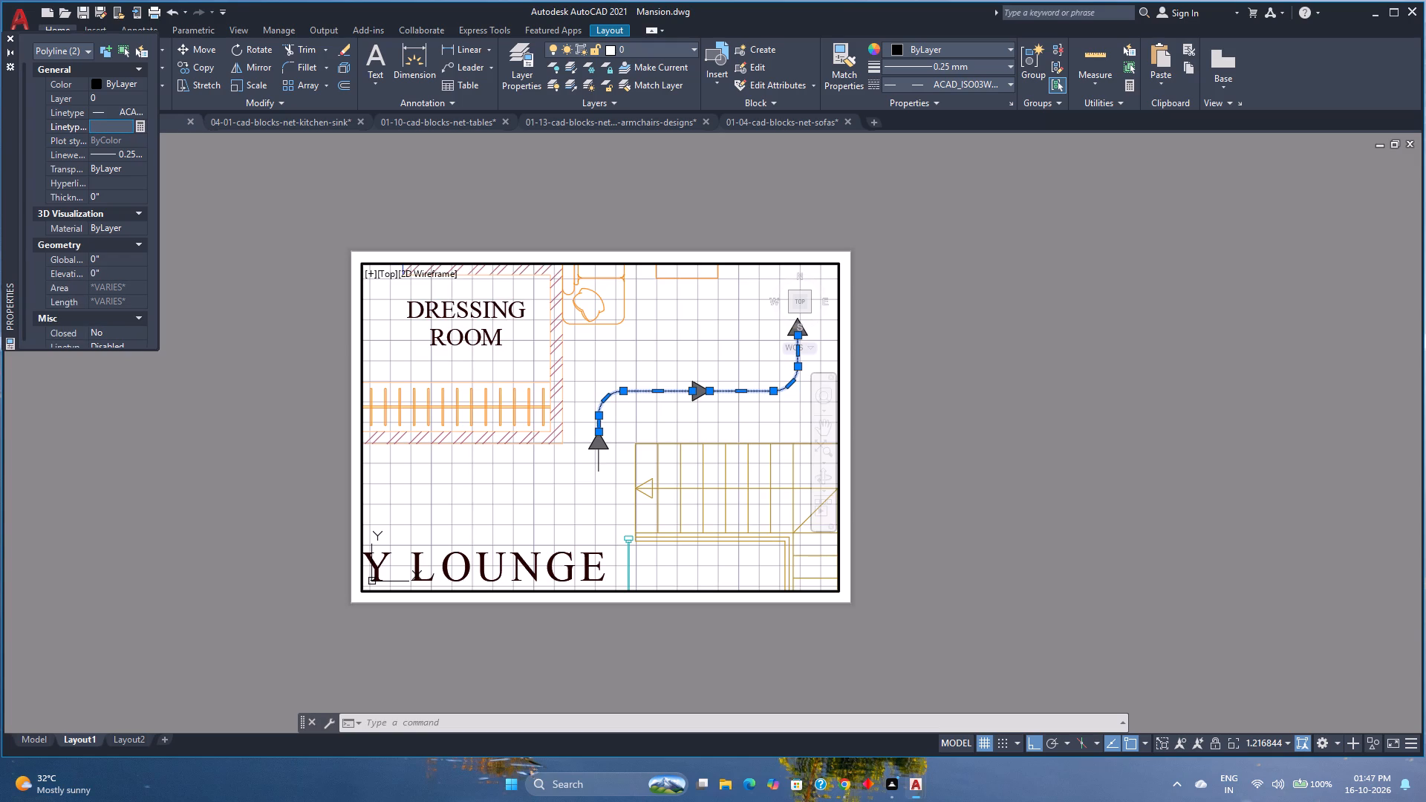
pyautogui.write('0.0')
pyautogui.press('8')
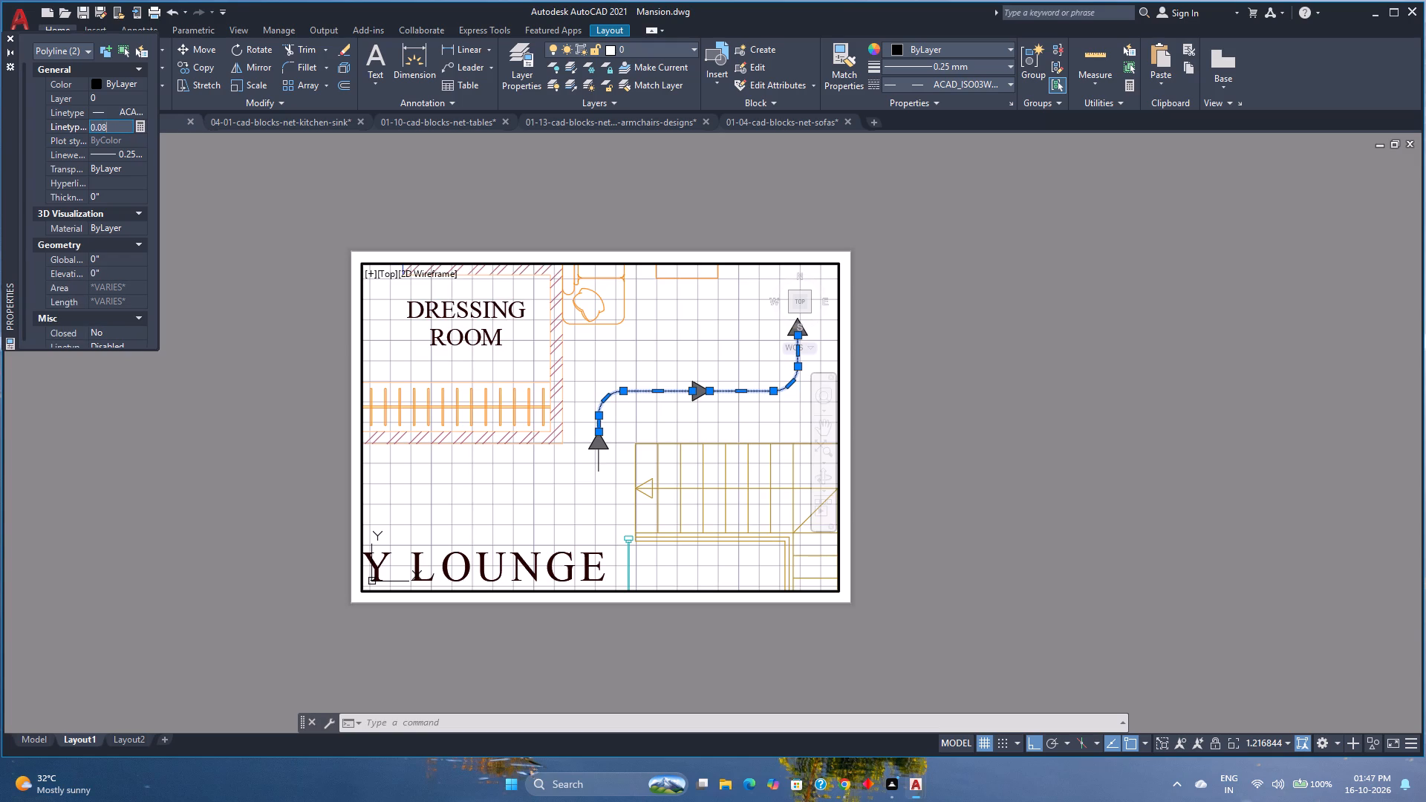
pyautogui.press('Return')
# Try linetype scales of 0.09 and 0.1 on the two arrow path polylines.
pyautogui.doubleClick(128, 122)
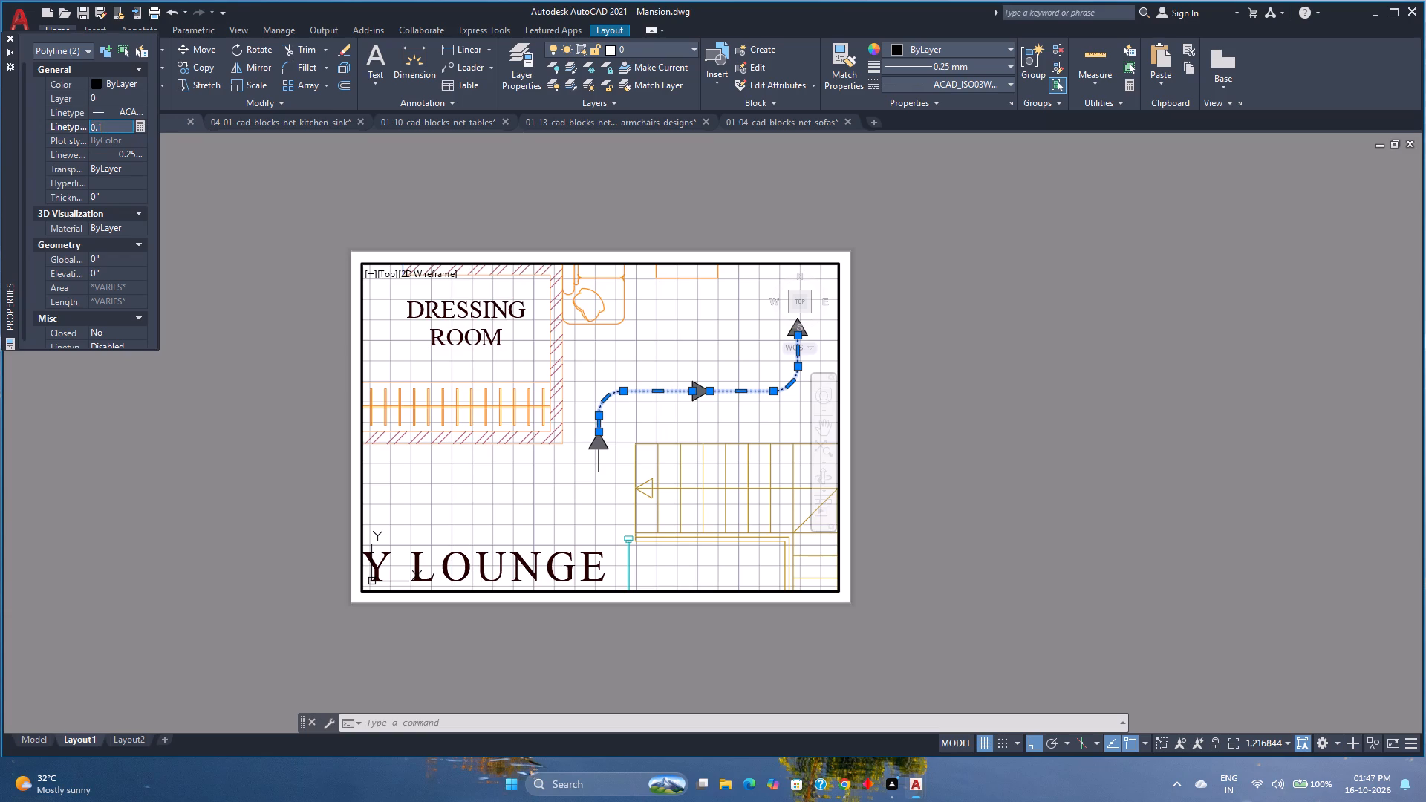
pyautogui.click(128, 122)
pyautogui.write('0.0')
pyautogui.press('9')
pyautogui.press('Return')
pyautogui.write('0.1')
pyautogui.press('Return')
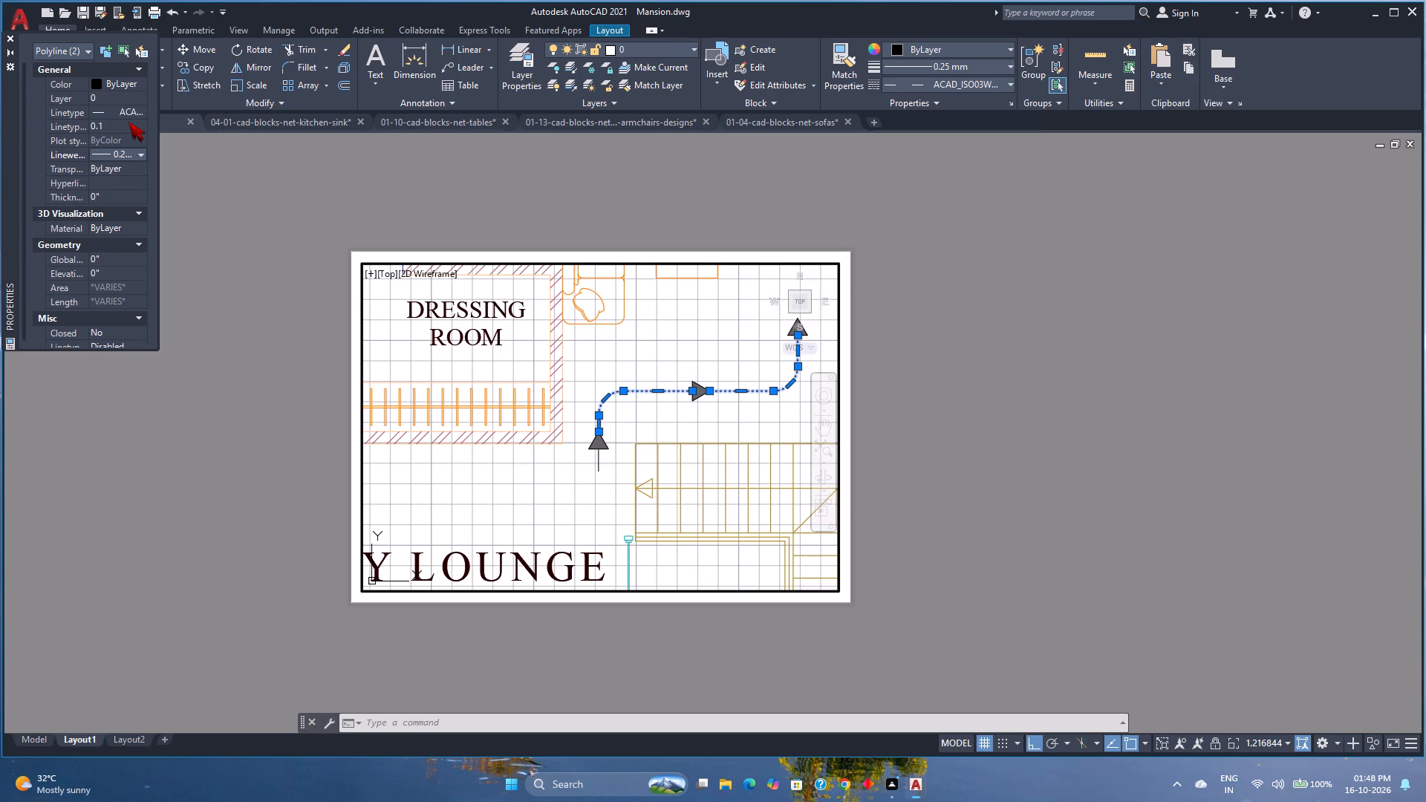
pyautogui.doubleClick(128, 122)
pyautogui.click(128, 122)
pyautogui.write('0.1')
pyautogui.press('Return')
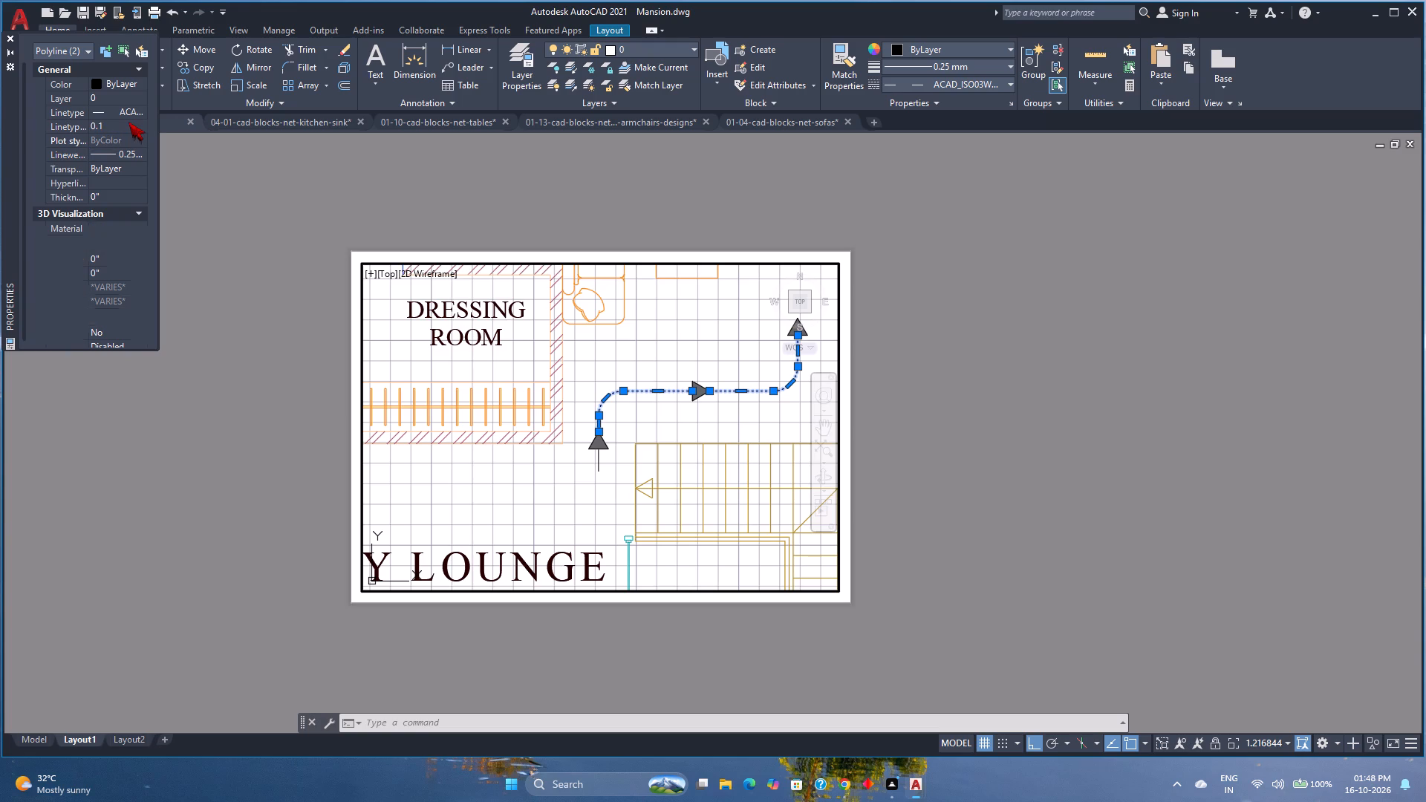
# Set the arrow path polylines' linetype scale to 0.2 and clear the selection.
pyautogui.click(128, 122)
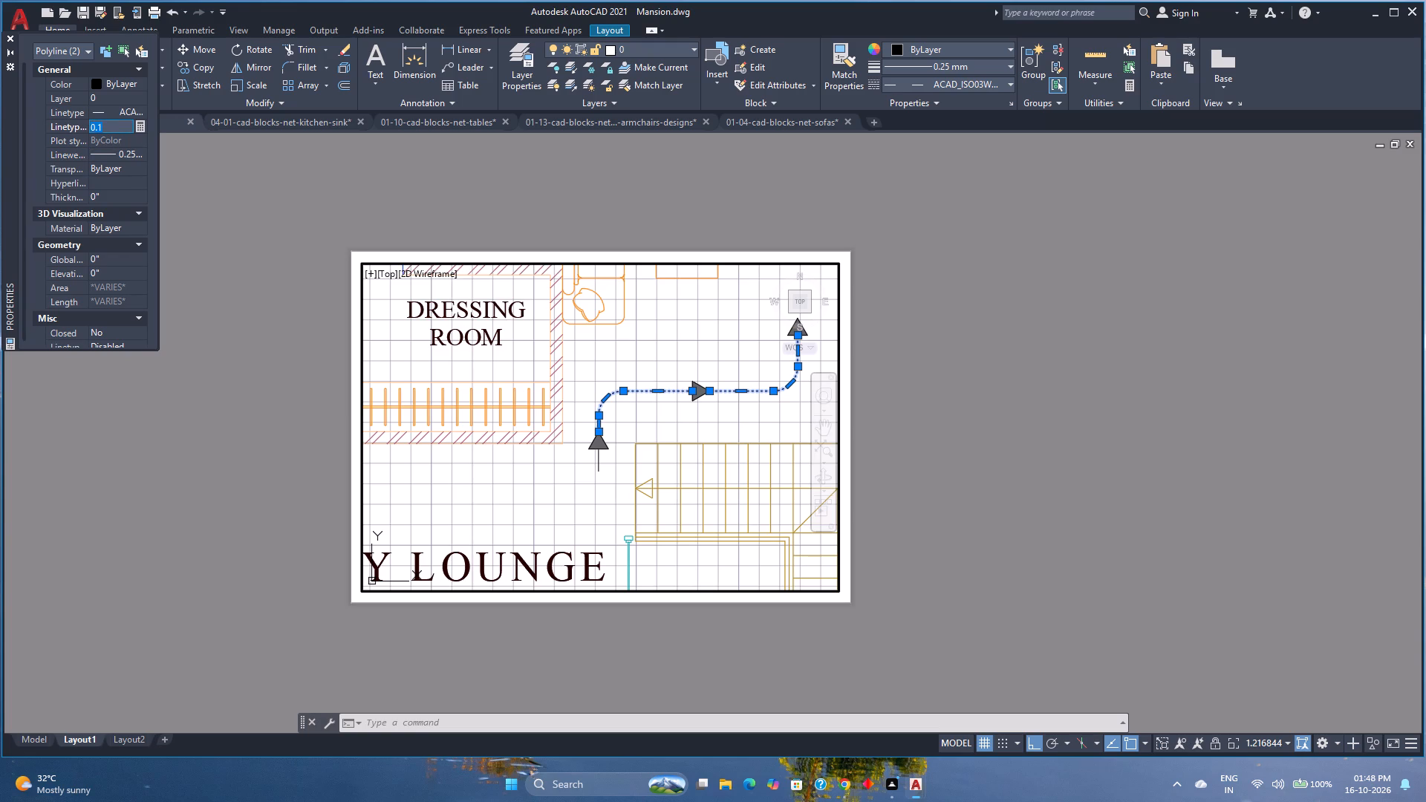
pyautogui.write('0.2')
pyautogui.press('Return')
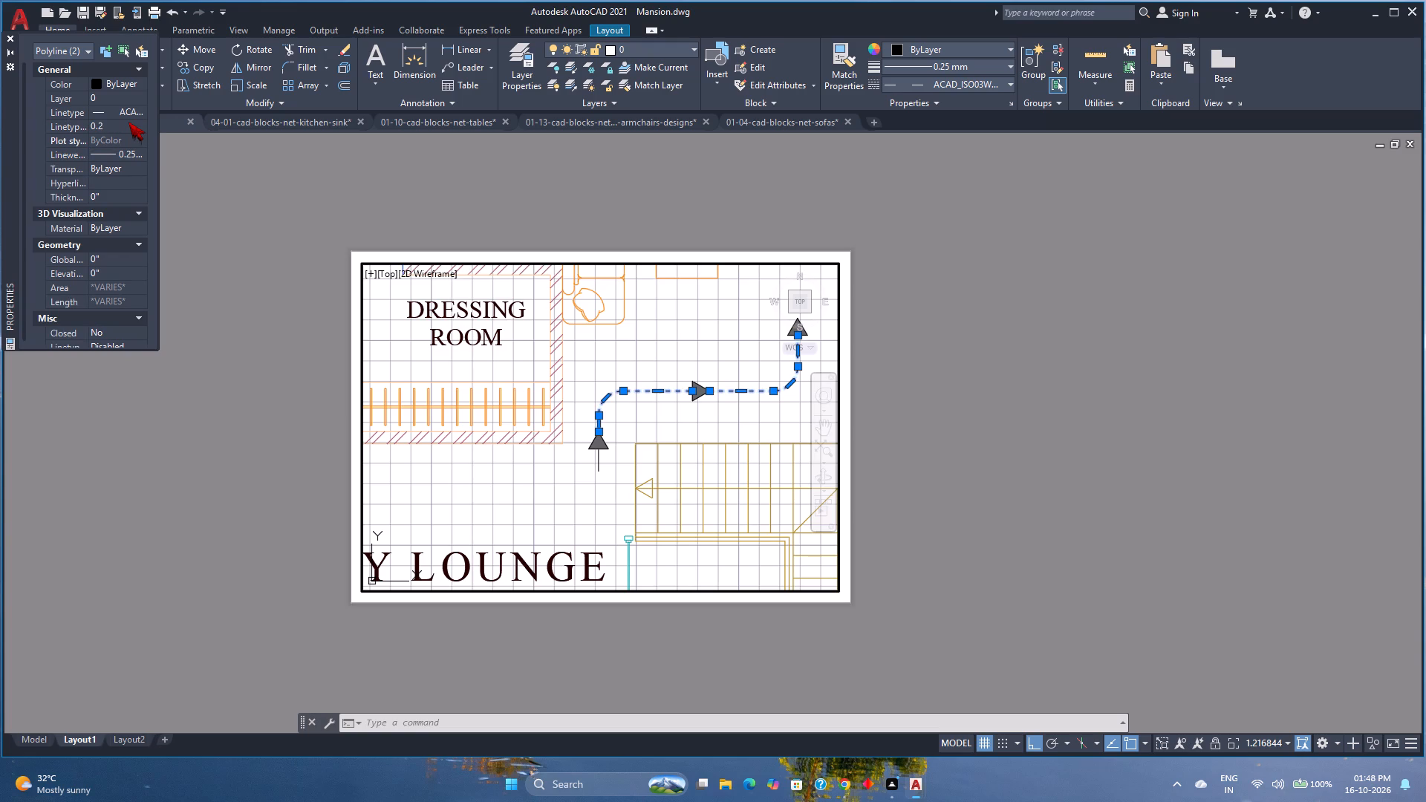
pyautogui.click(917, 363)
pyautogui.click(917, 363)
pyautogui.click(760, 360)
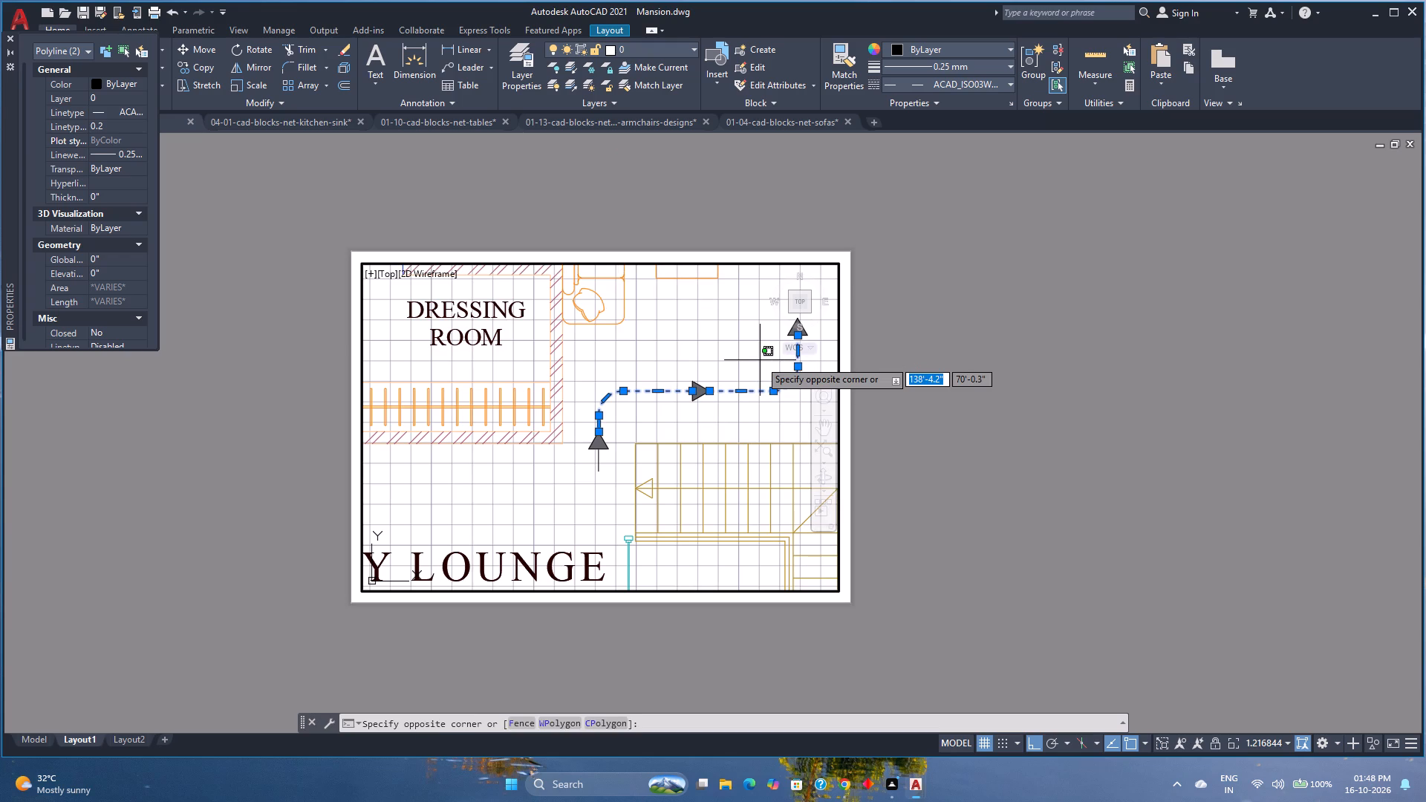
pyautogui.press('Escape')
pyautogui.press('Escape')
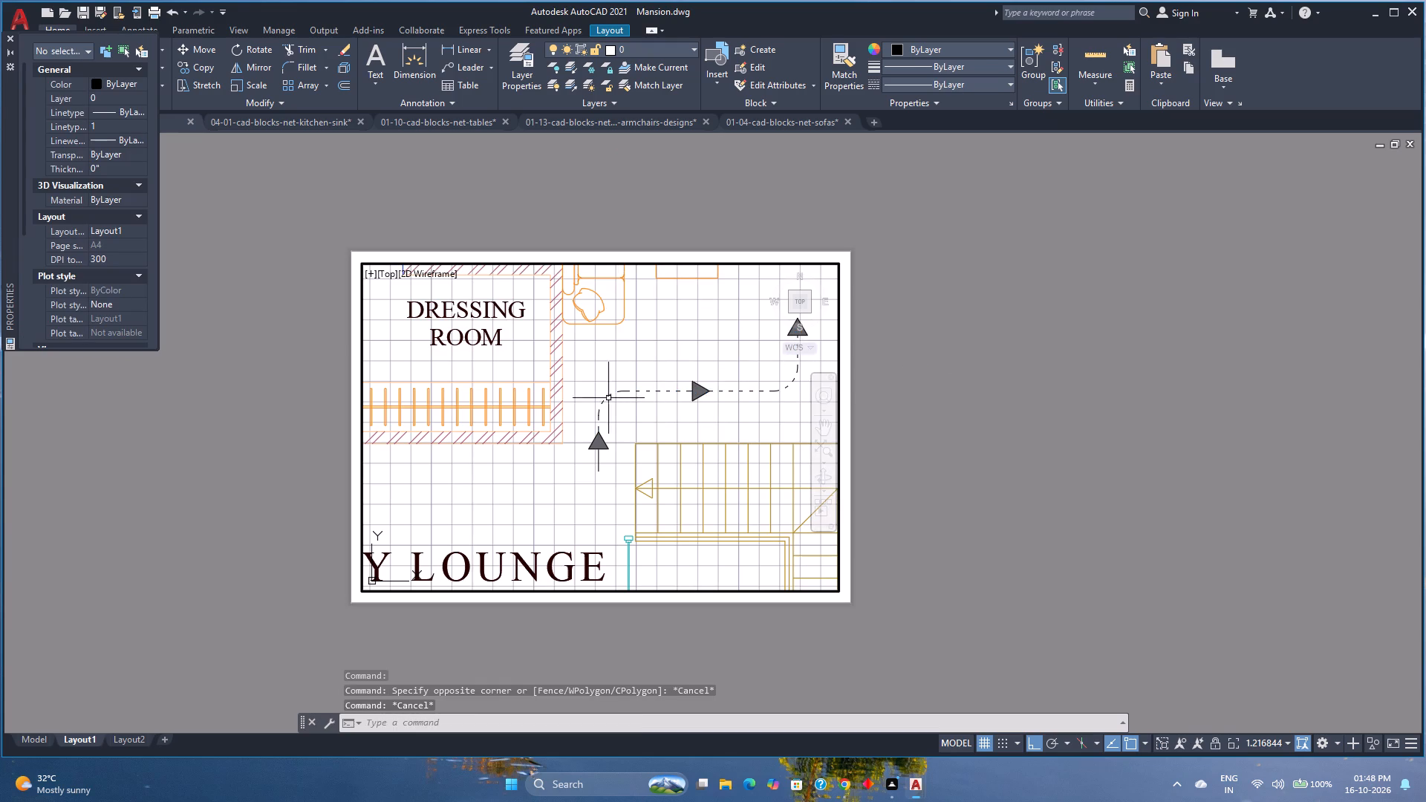
# Reselect both arrow path polylines between the Dressing Room and the staircase and set their linetype scale to 0.3.
pyautogui.scroll(-1, 582, 404)
pyautogui.scroll(-1, 579, 508)
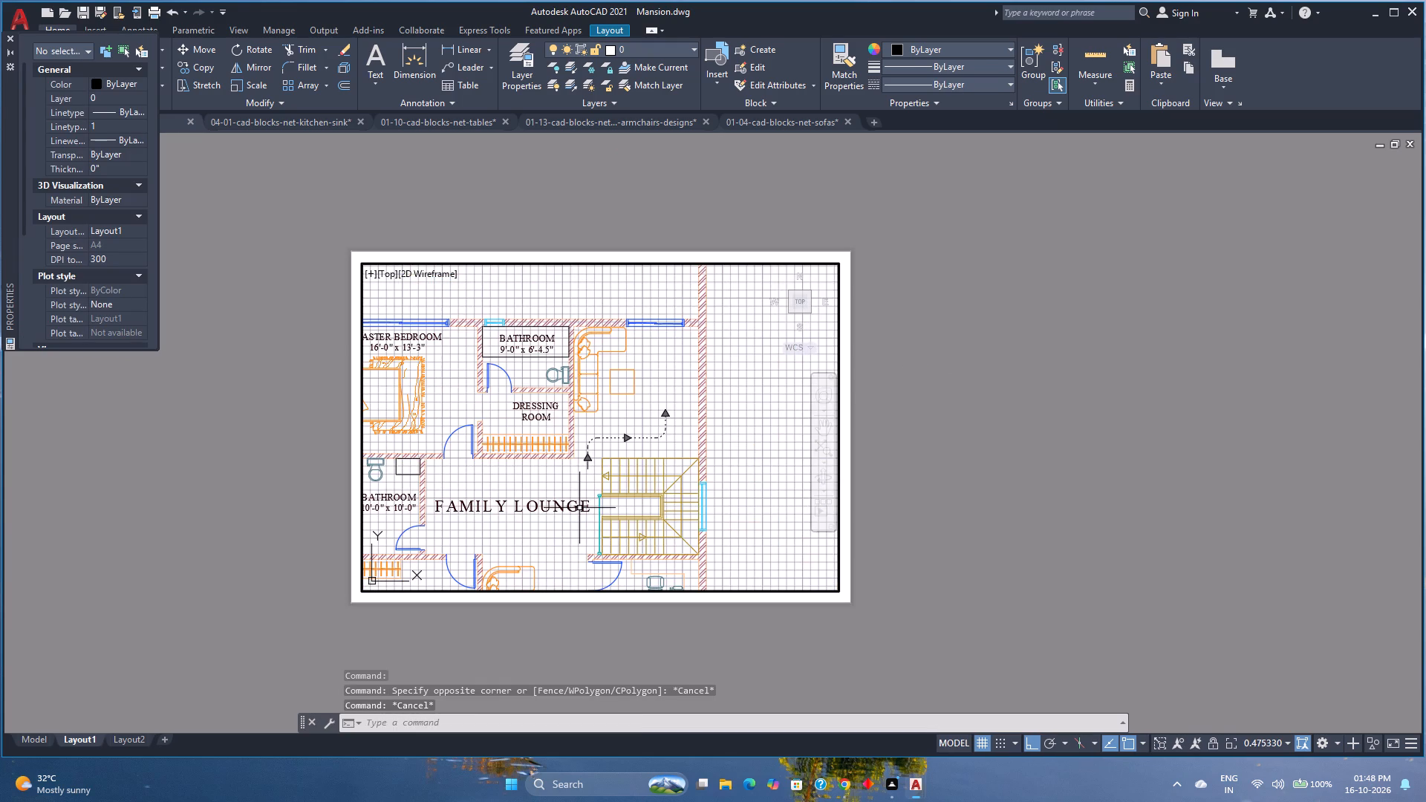
pyautogui.scroll(-1, 579, 503)
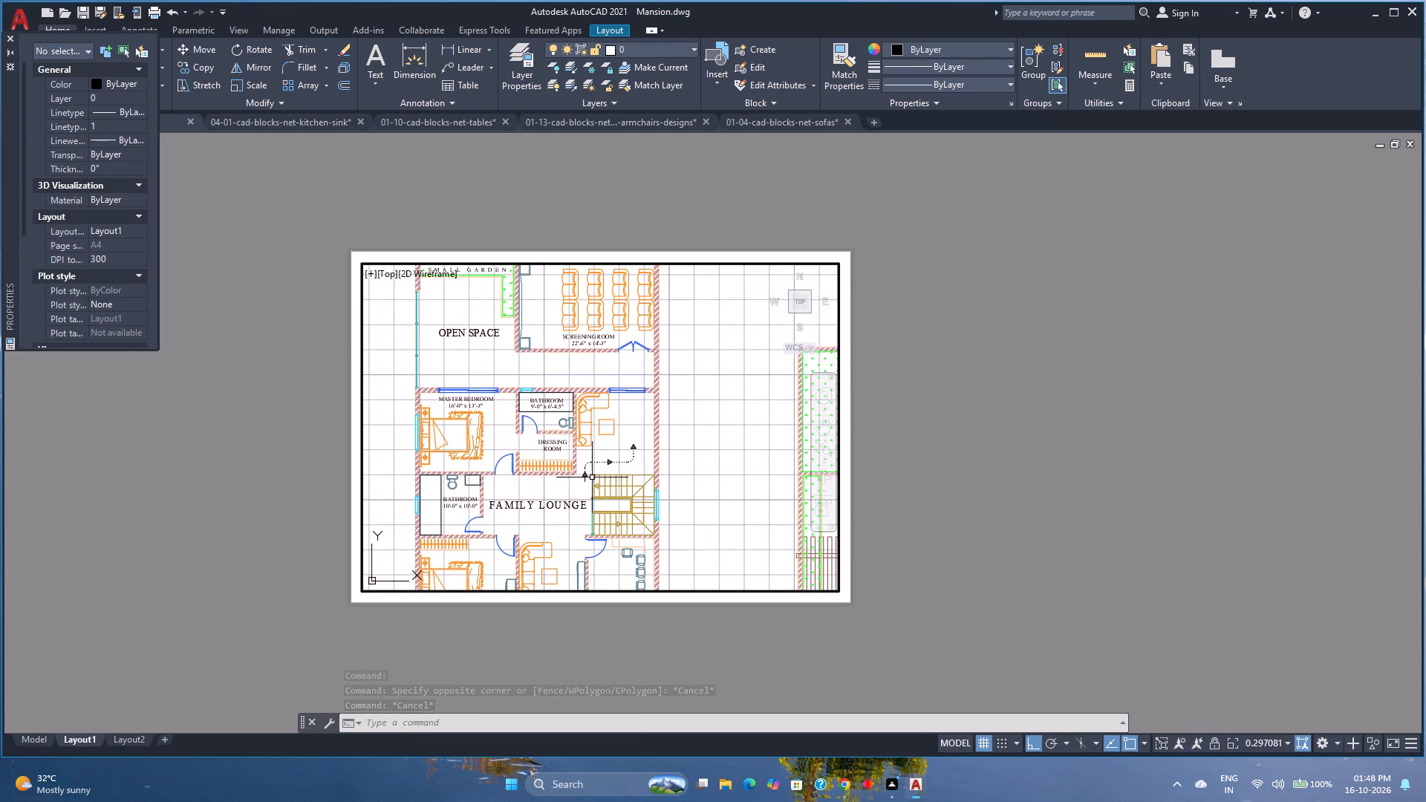
pyautogui.scroll(3, 596, 466)
pyautogui.scroll(-1, 596, 466)
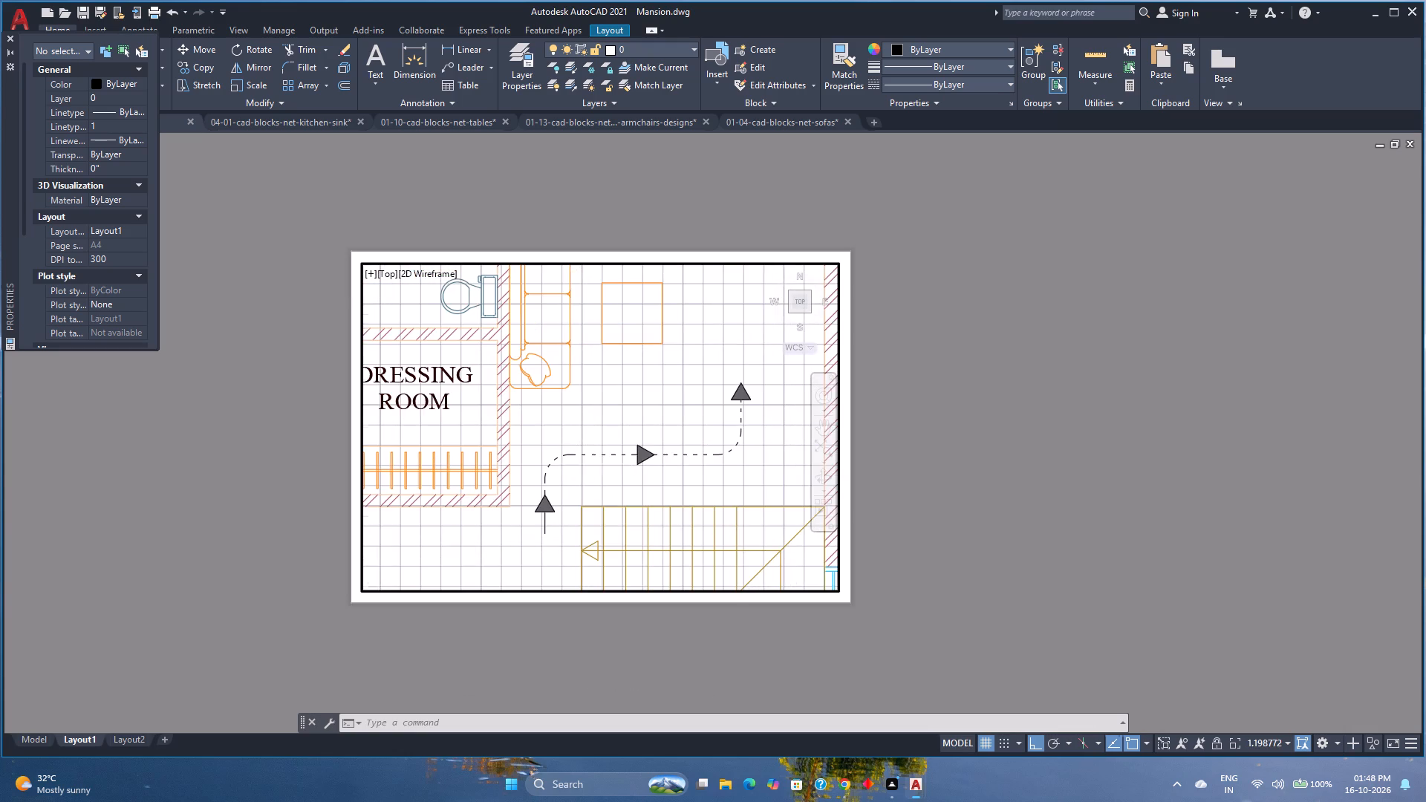
pyautogui.click(606, 458)
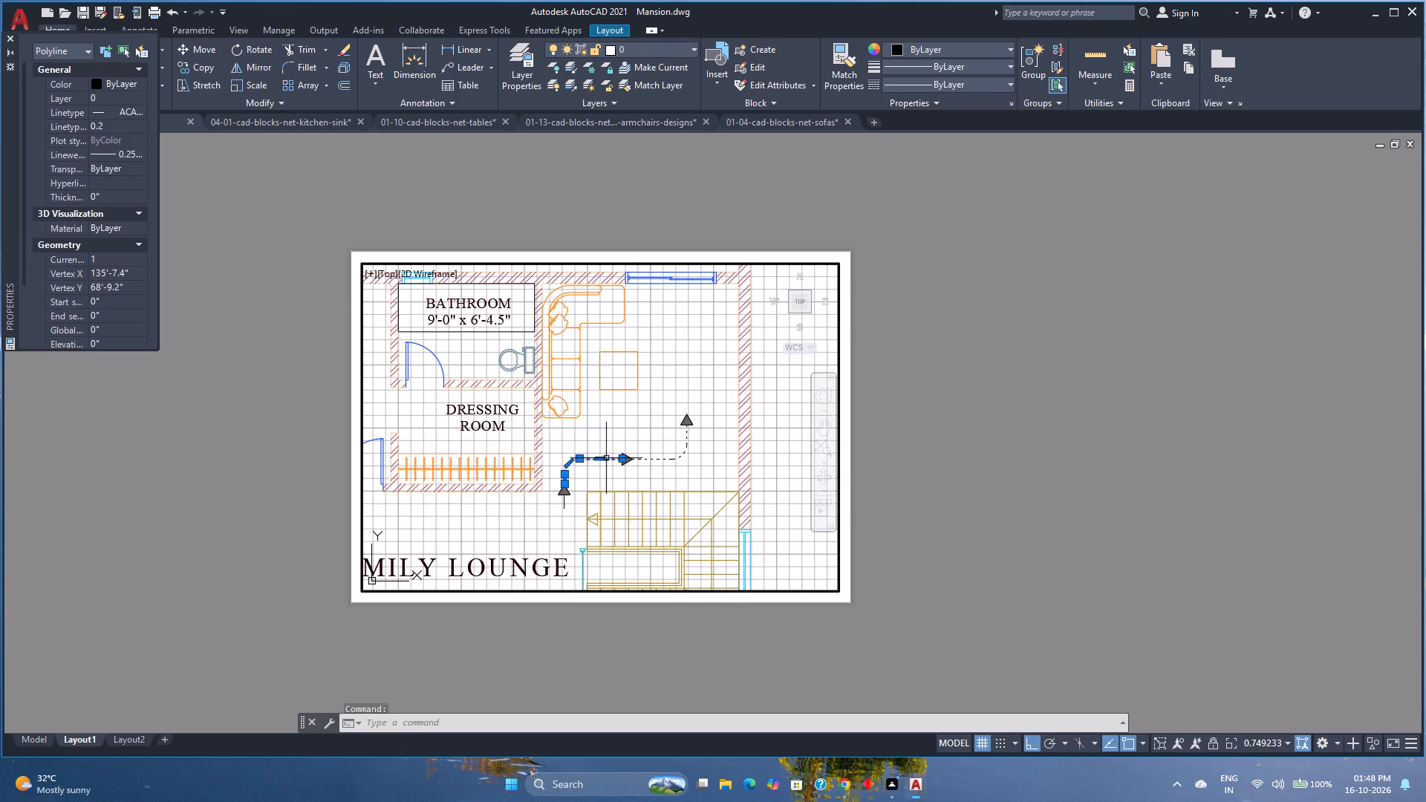
pyautogui.click(683, 456)
pyautogui.hotkey('ctrl', '1')
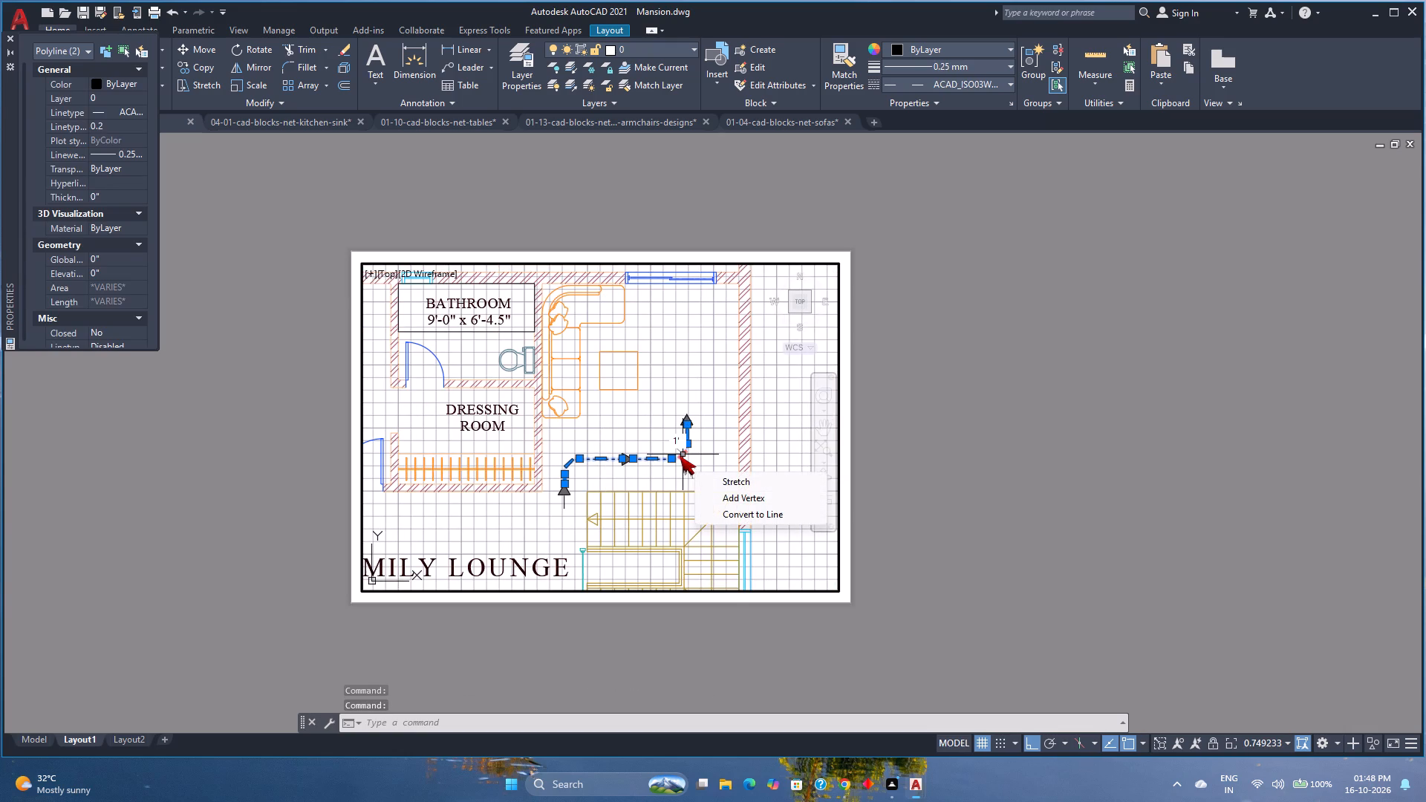
pyautogui.click(126, 126)
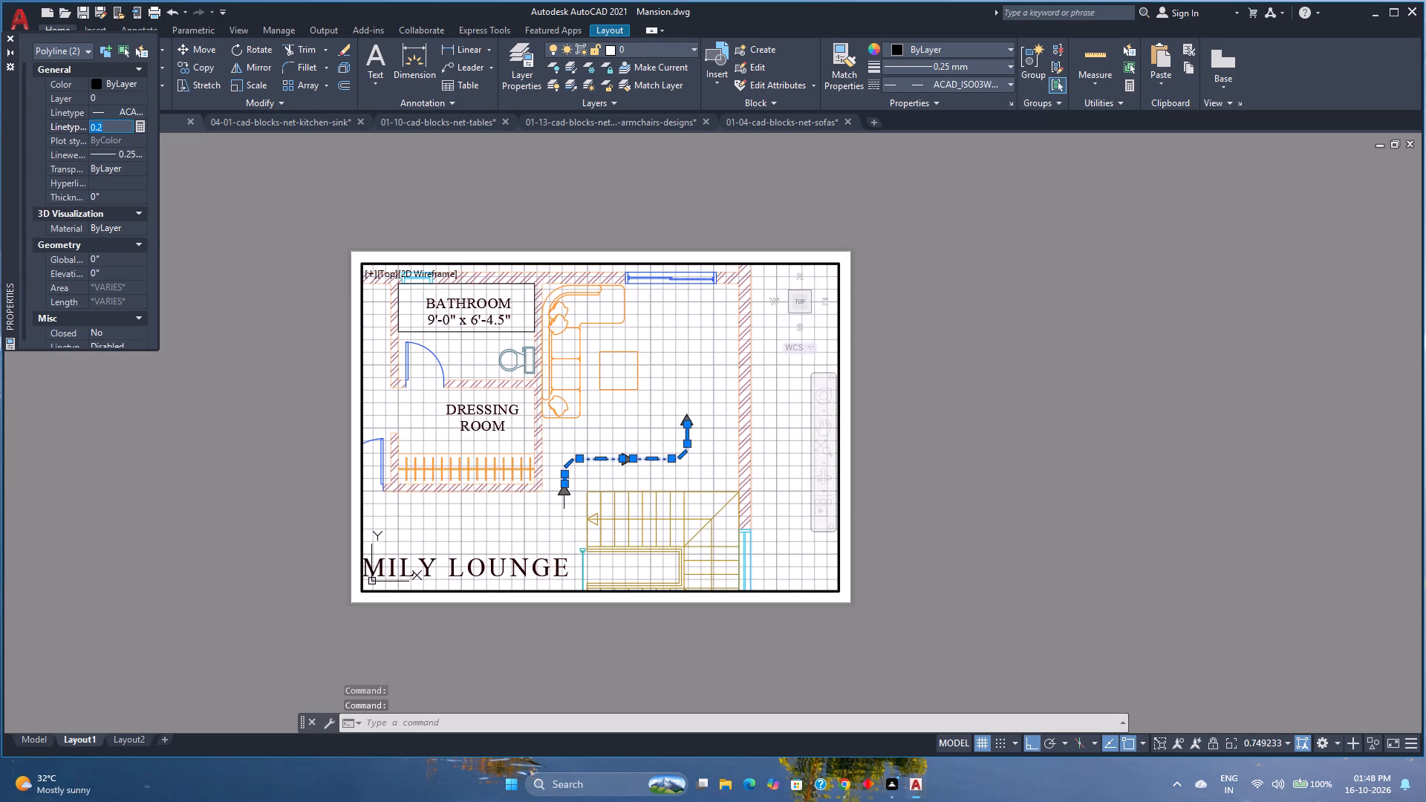
pyautogui.write('0.03')
pyautogui.press('Left')
pyautogui.press('Left')
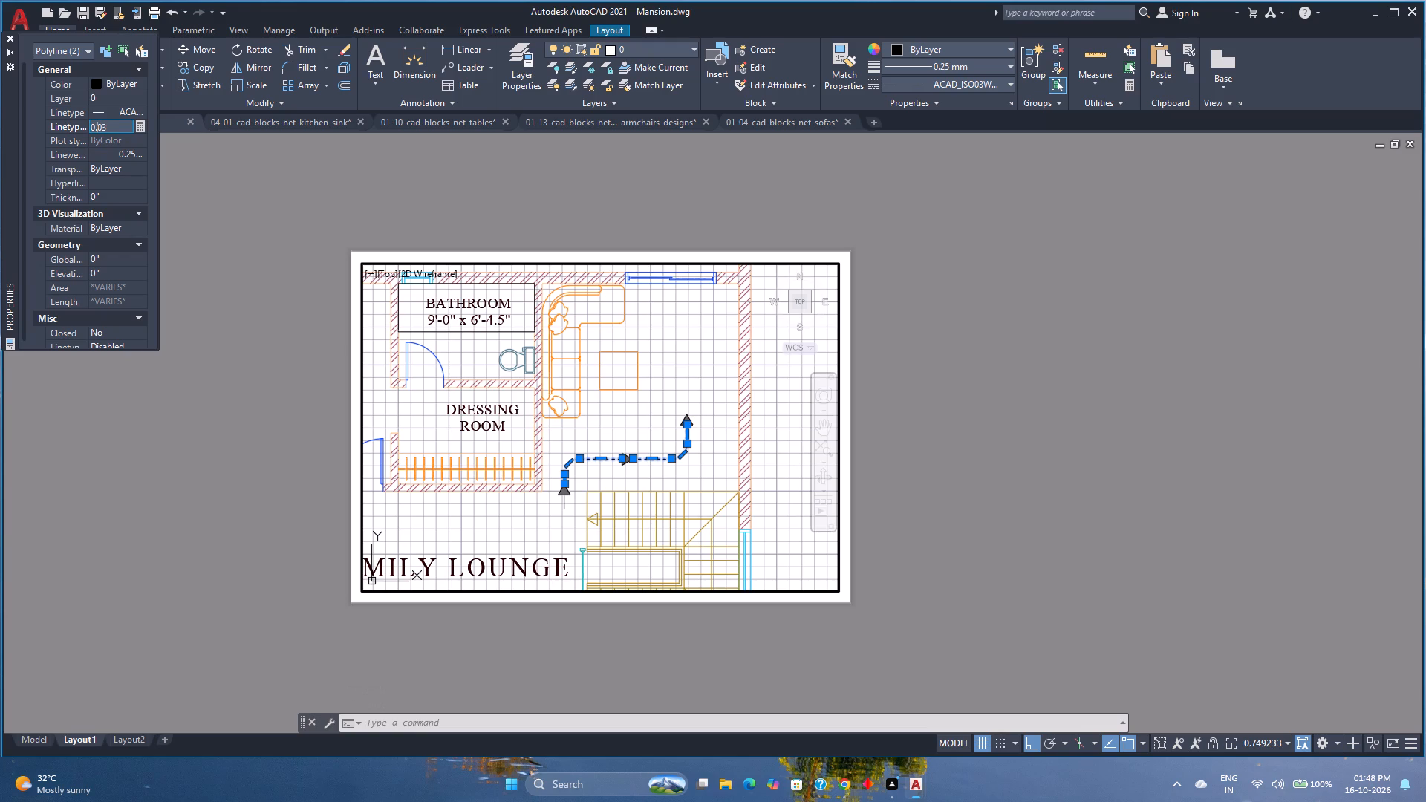
pyautogui.press('Right')
pyautogui.press('BackSpace')
pyautogui.press('Return')
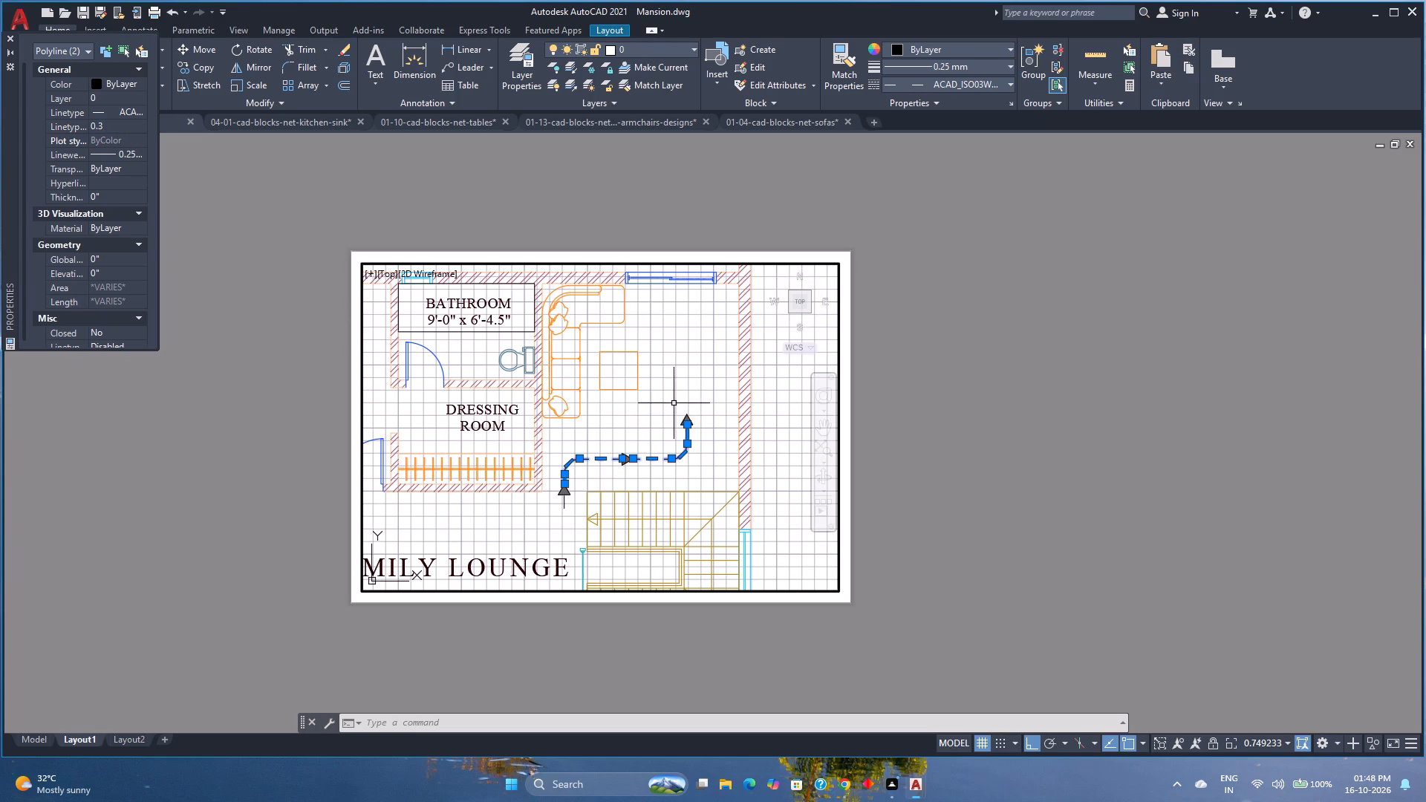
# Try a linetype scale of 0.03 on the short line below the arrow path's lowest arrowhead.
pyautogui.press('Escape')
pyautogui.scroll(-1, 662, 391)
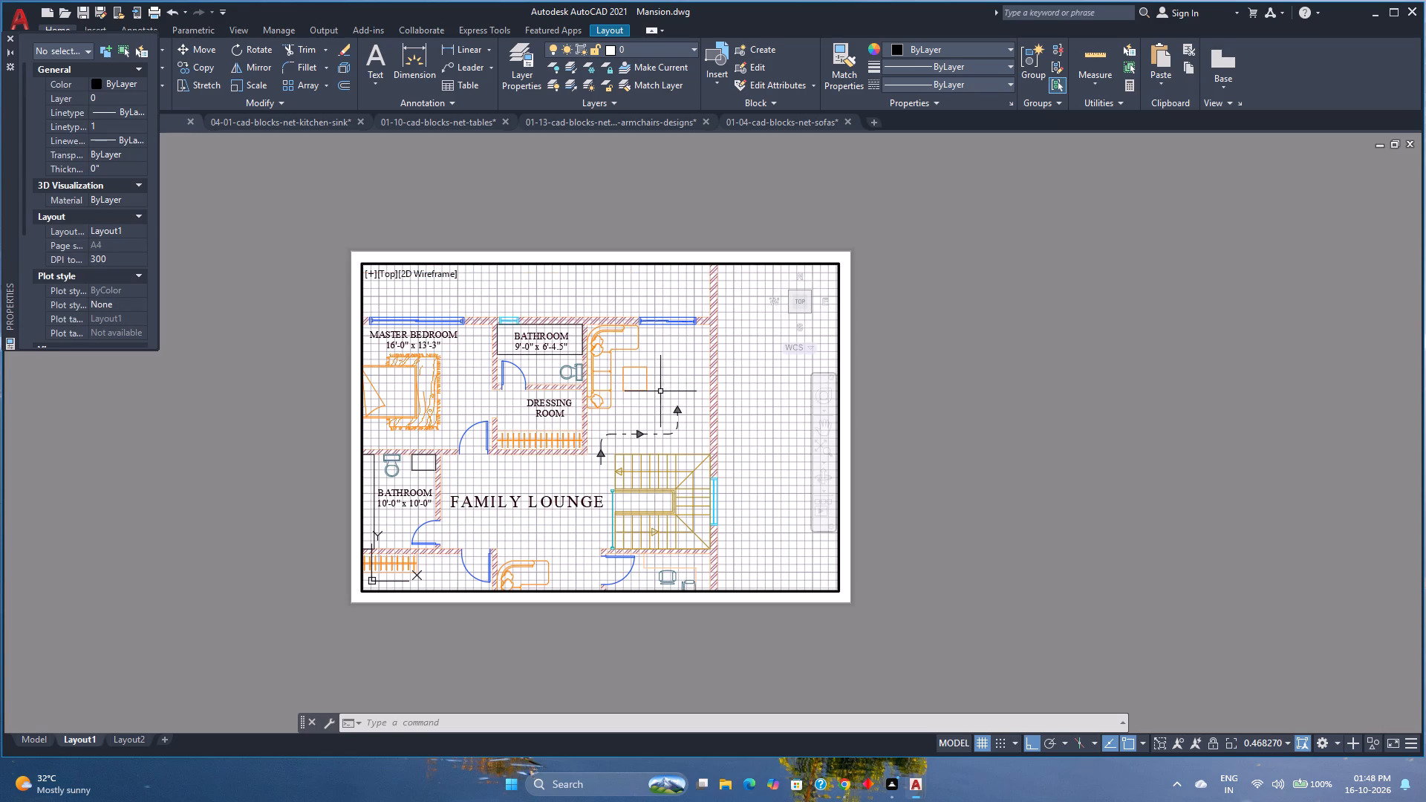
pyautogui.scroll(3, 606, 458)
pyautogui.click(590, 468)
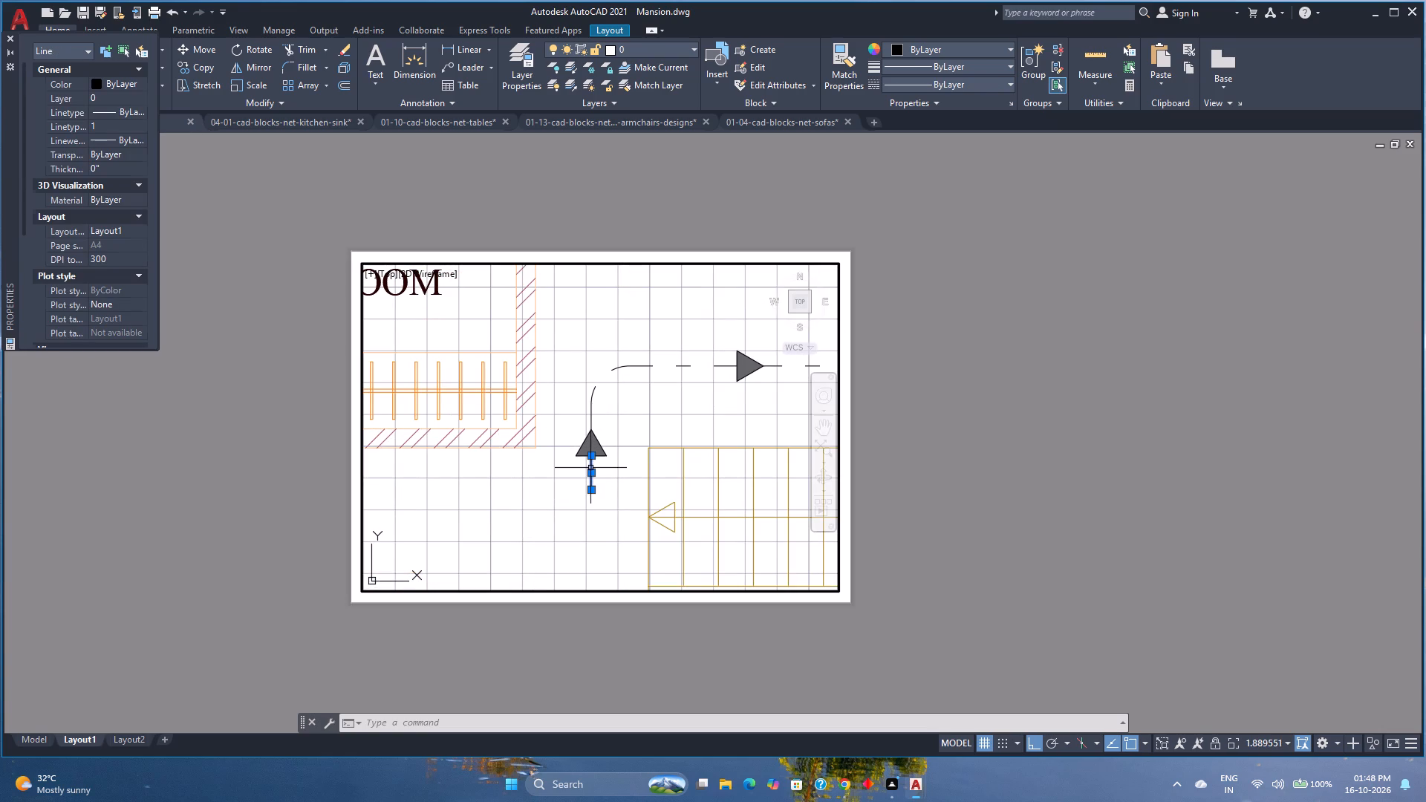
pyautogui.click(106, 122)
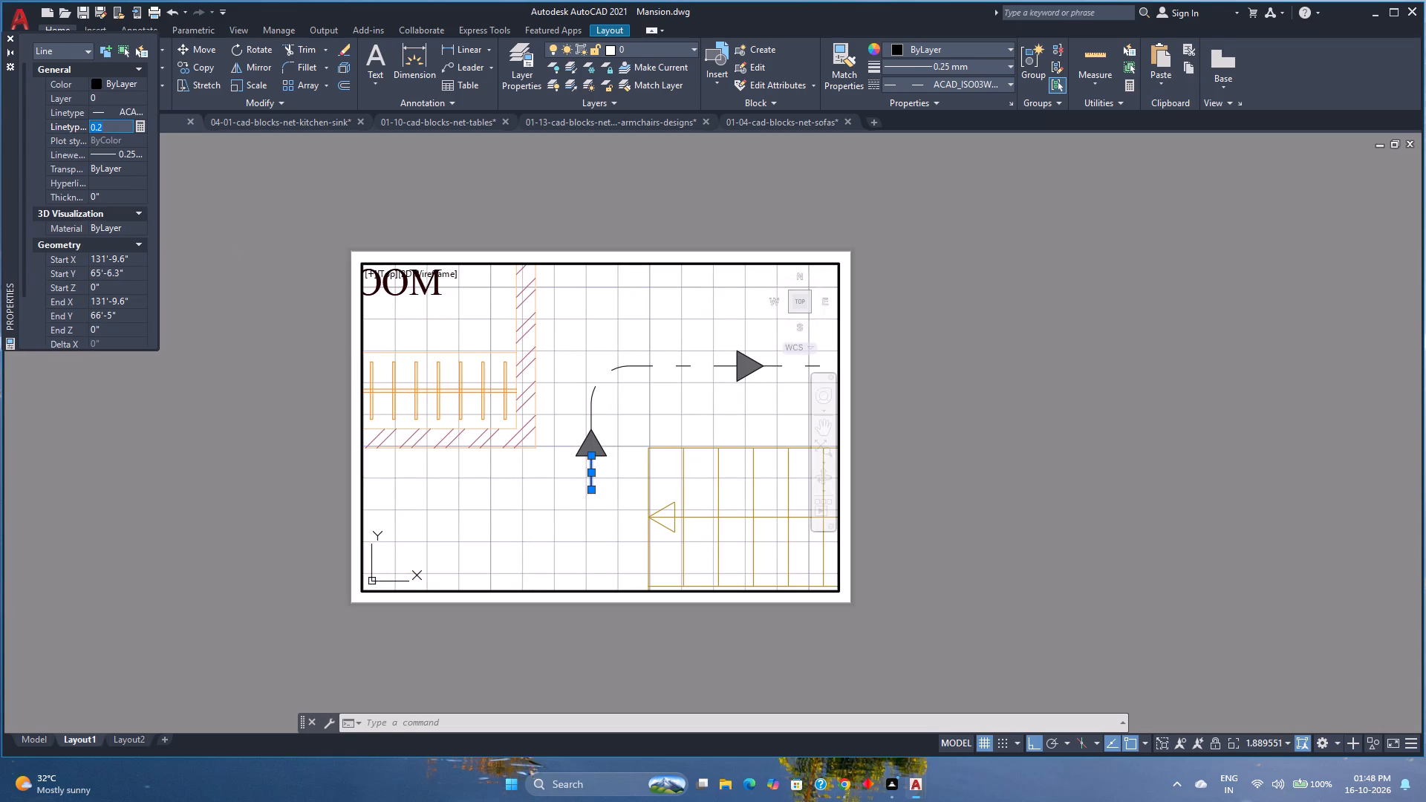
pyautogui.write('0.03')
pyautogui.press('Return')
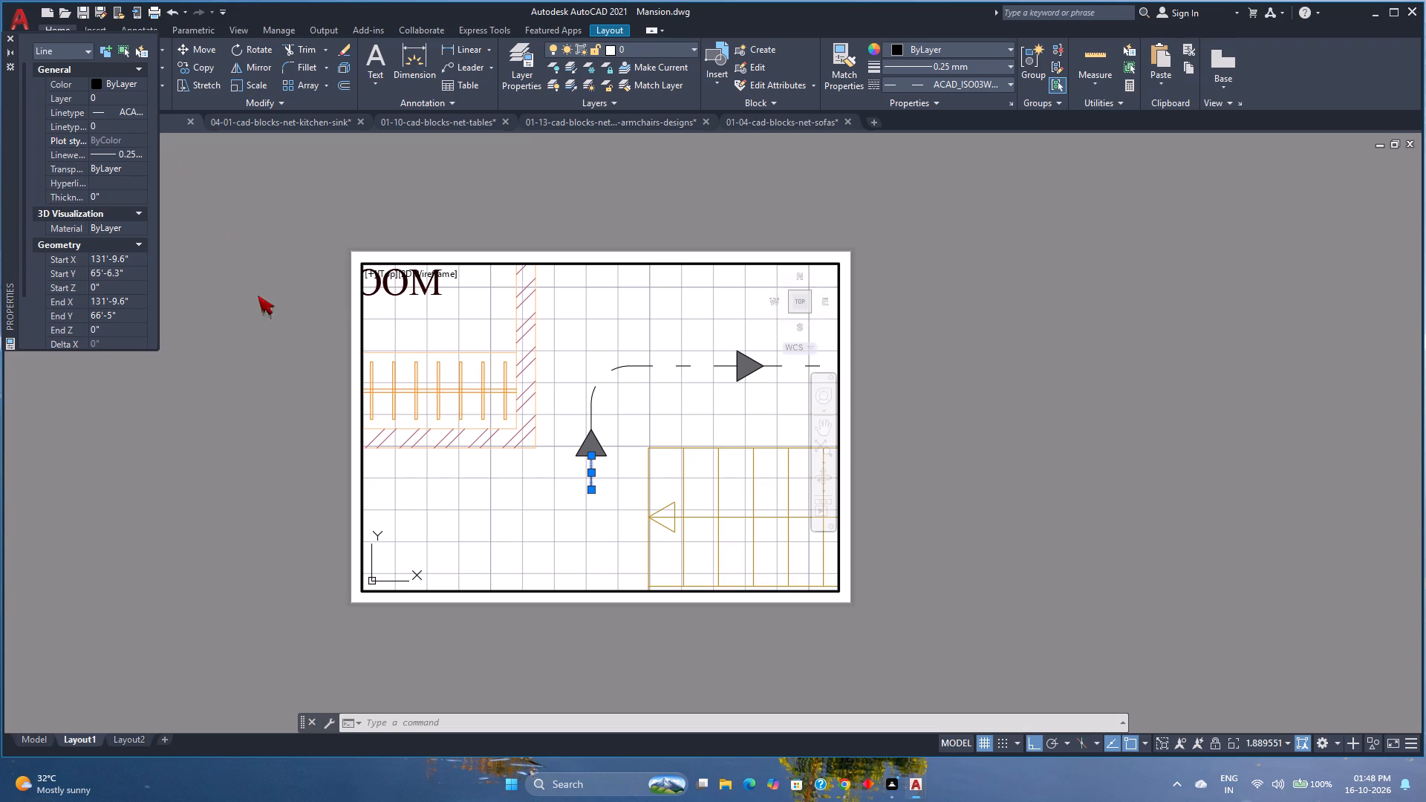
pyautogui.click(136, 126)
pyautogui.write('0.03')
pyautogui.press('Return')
# Set the linetype scale of the short line below the lowest arrowhead to 0.3 and clear the selection.
pyautogui.click(136, 126)
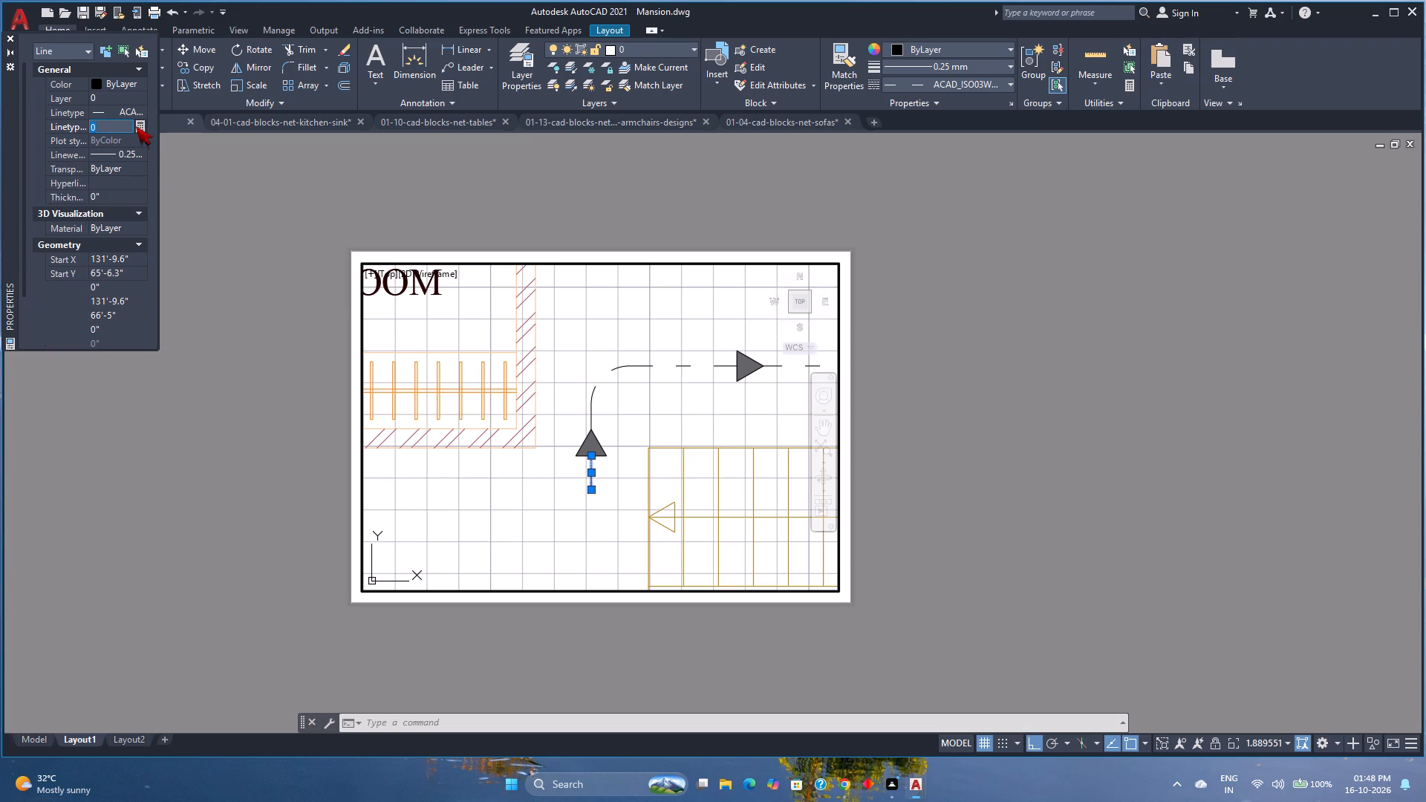
pyautogui.write('0.0')
pyautogui.press('BackSpace')
pyautogui.press('3')
pyautogui.press('Return')
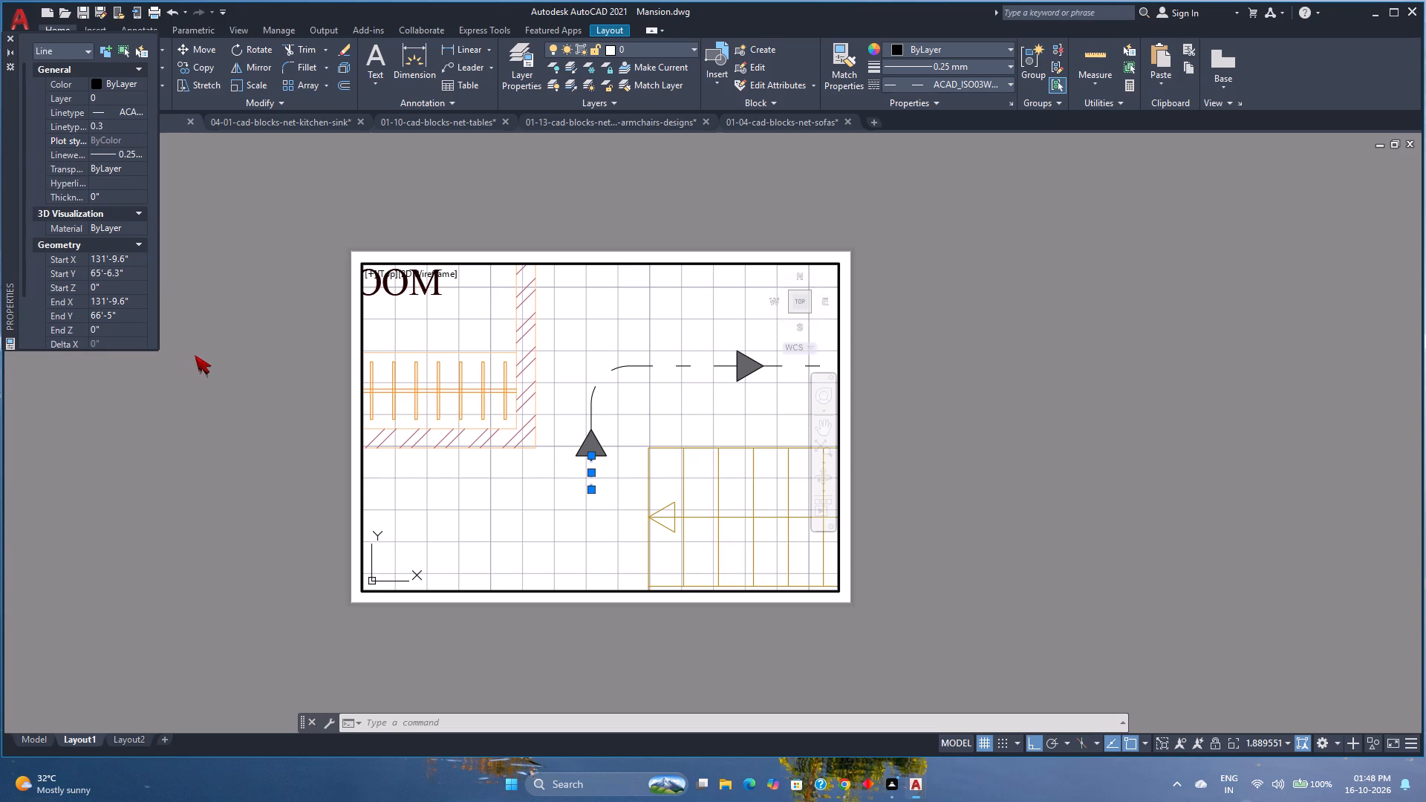
pyautogui.click(206, 366)
pyautogui.scroll(-1, 370, 456)
pyautogui.scroll(-1, 472, 454)
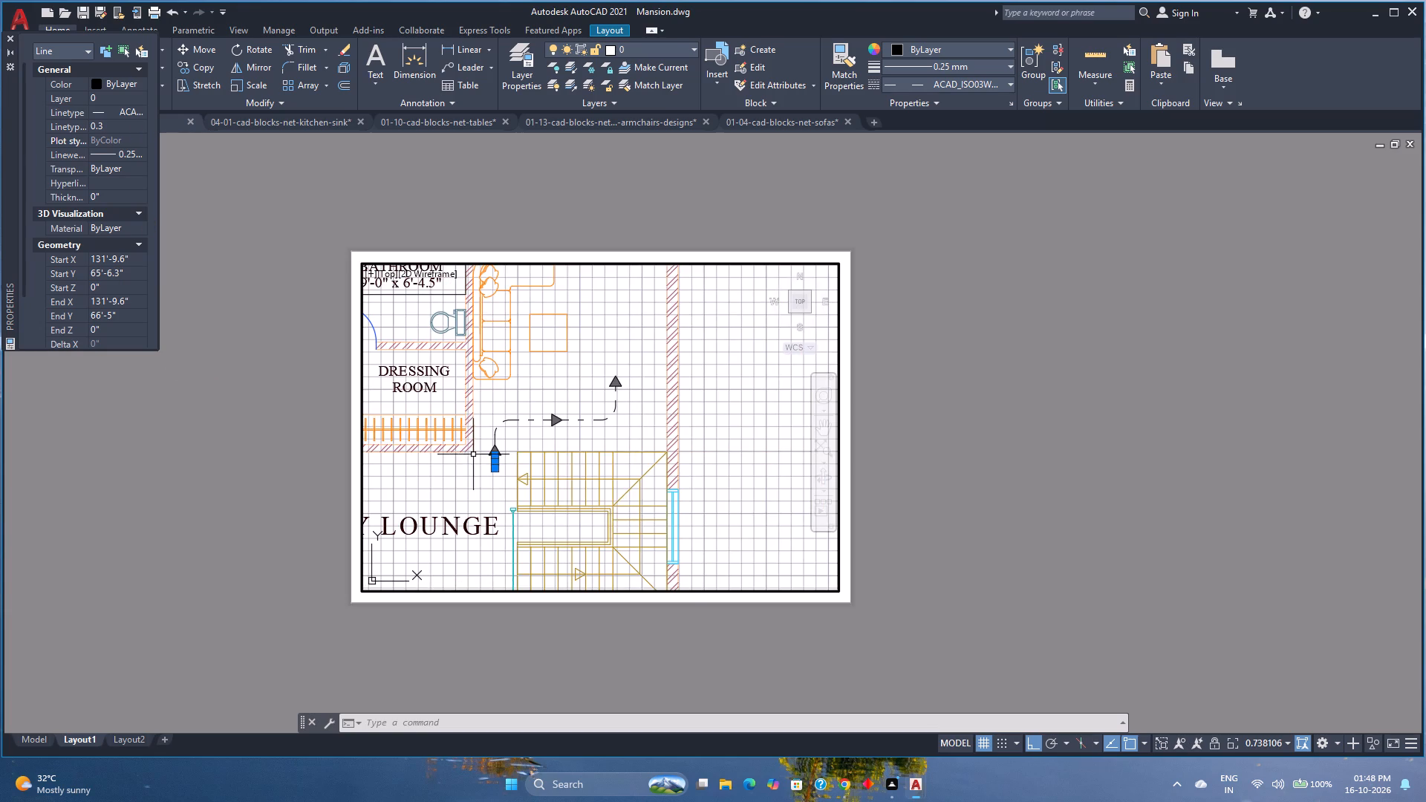
pyautogui.press('Escape')
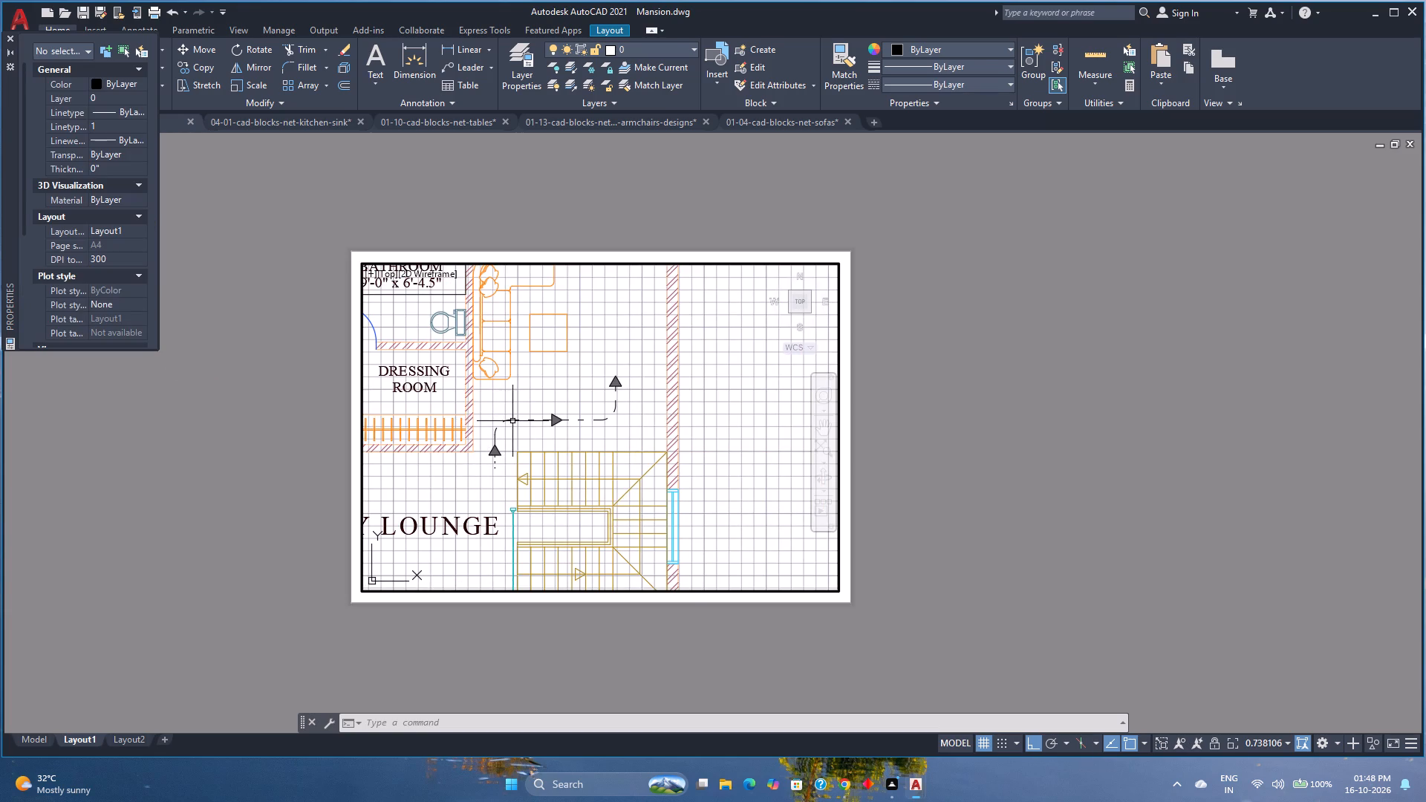
# Examine the dash pattern of the lower arrow path polyline beside the Dressing Room against the short line beneath it.
pyautogui.click(513, 421)
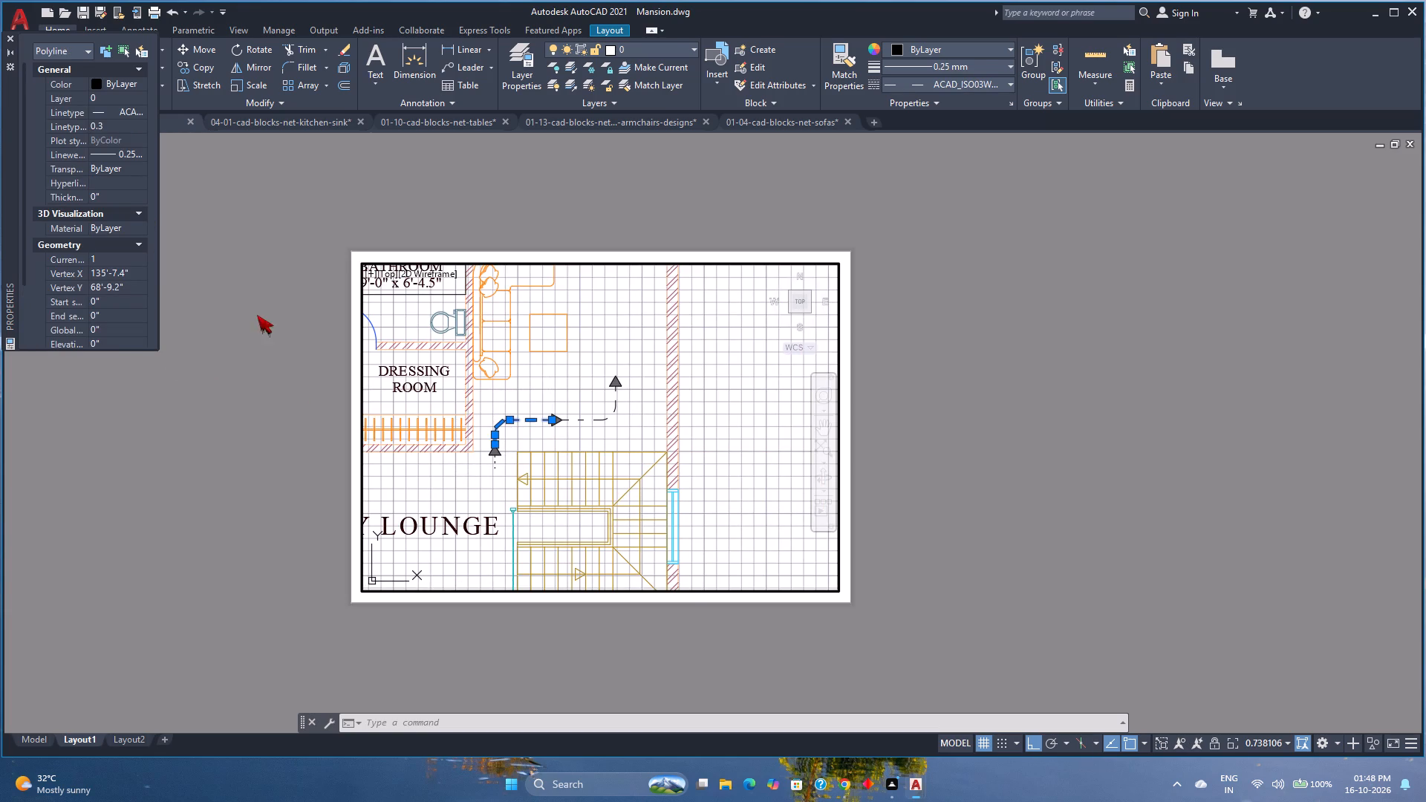
pyautogui.scroll(3, 468, 444)
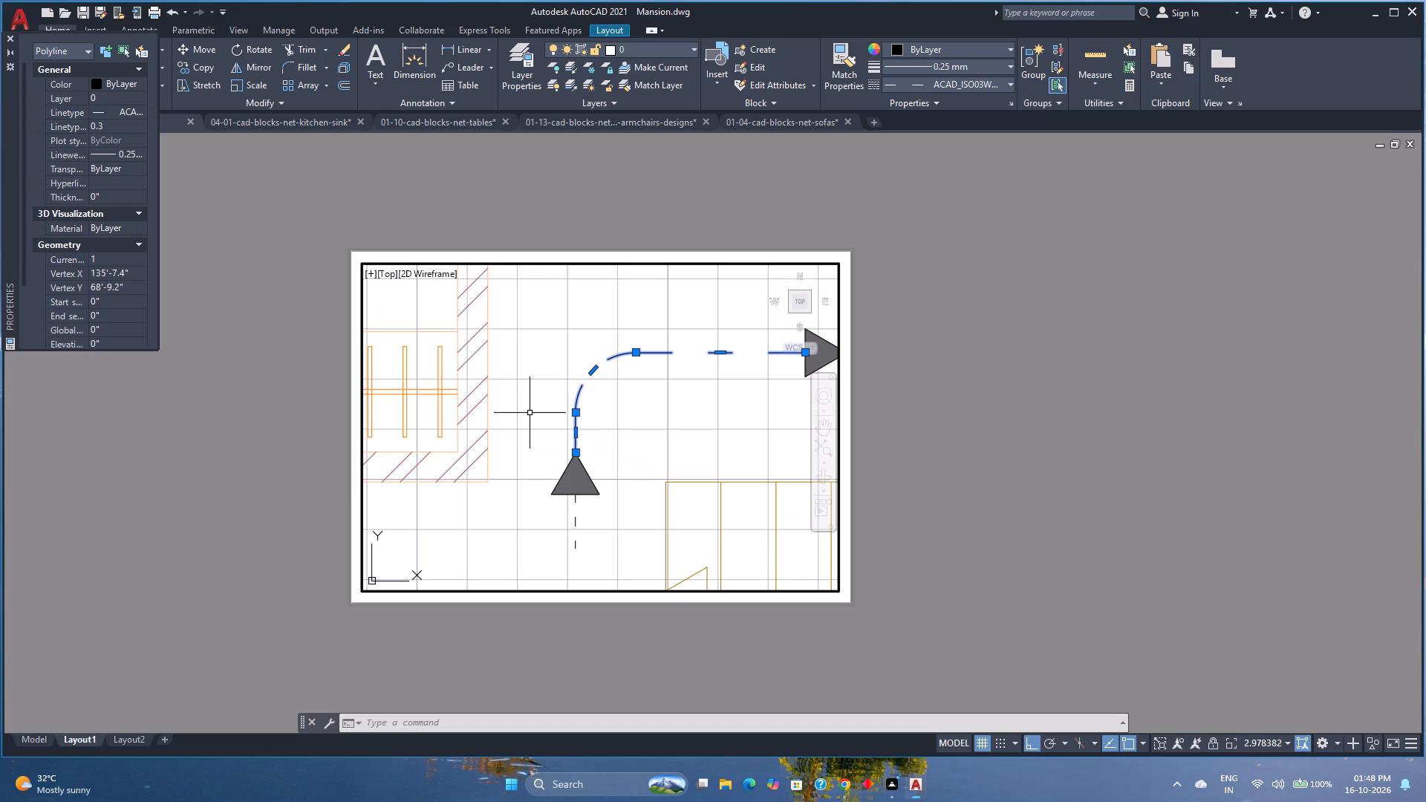
pyautogui.press('Escape')
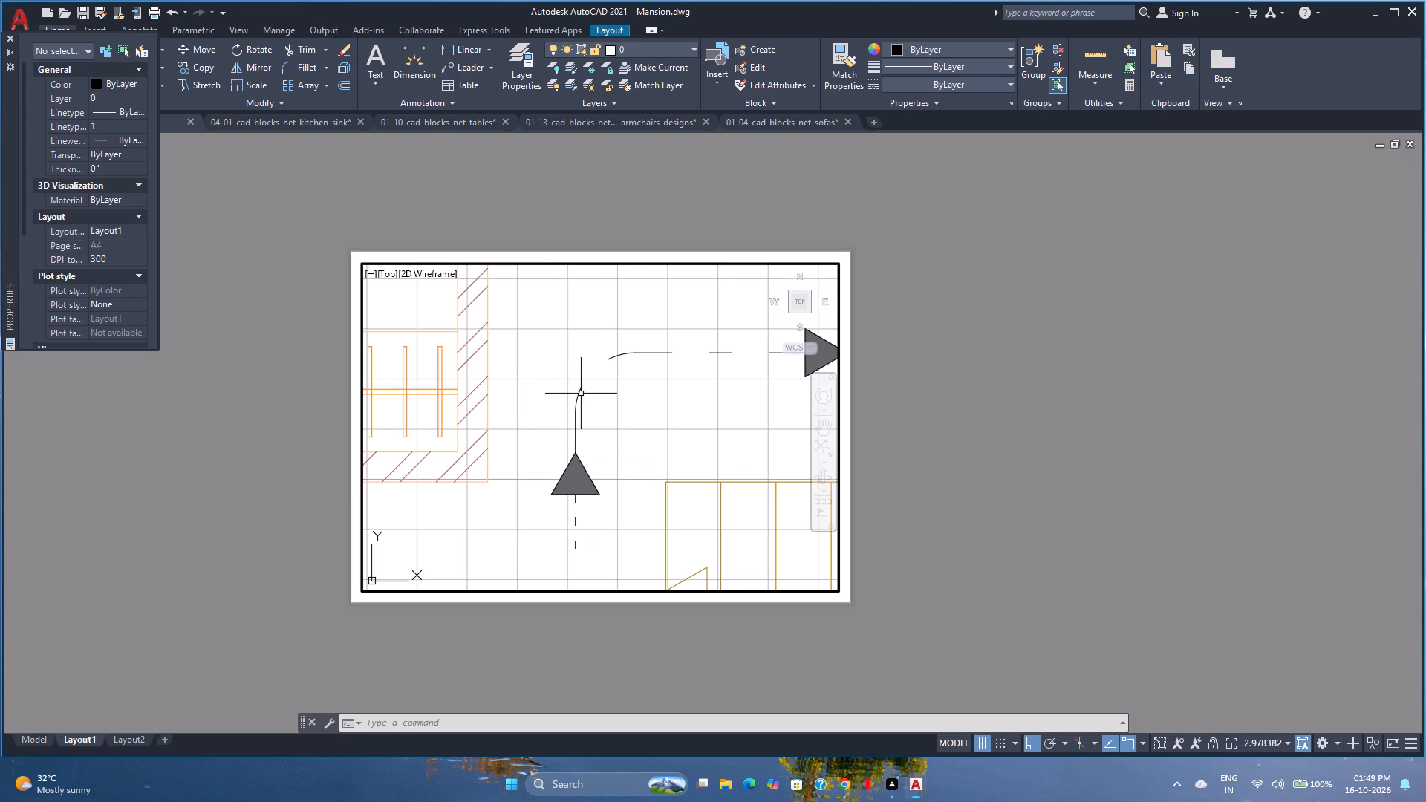
pyautogui.click(581, 394)
pyautogui.press('Escape')
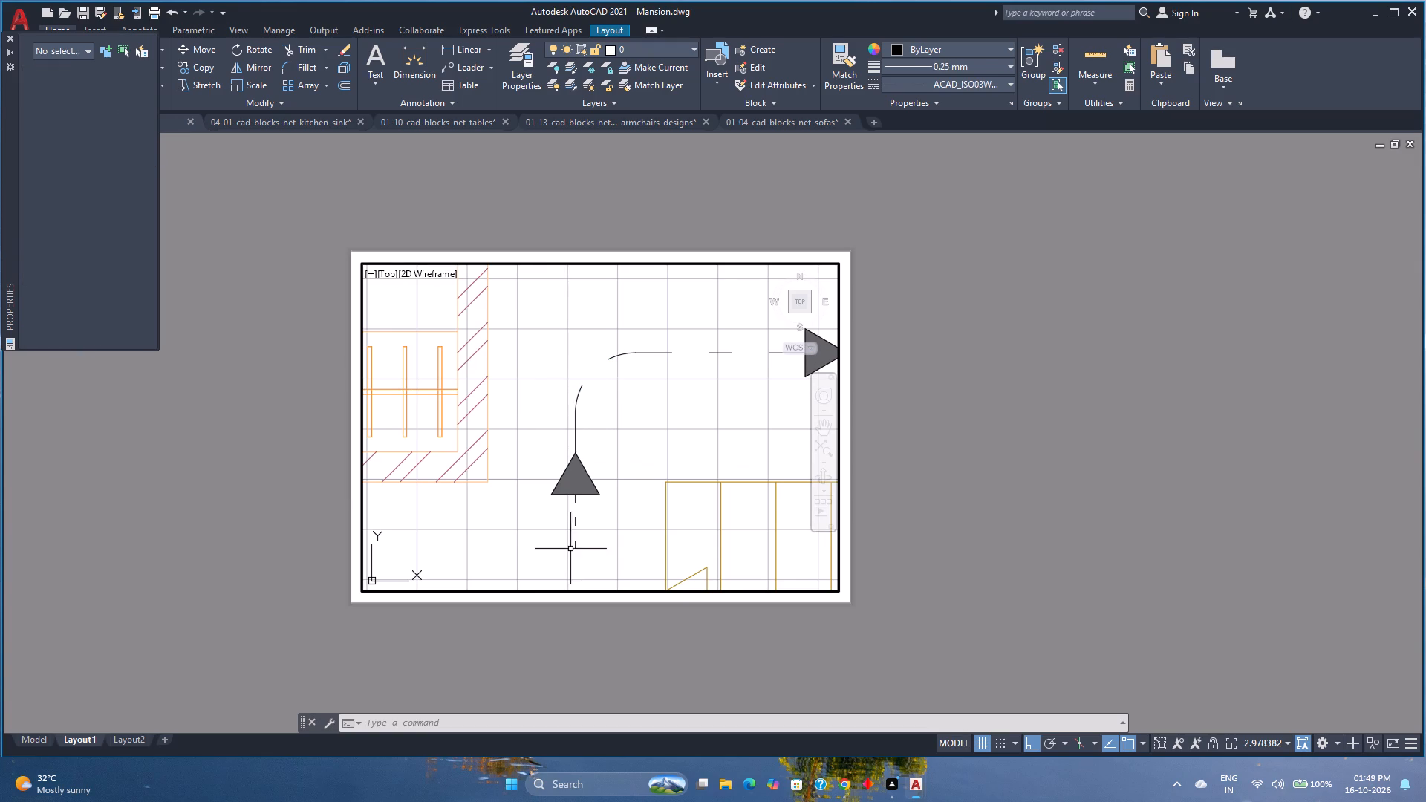
pyautogui.scroll(-3, 583, 510)
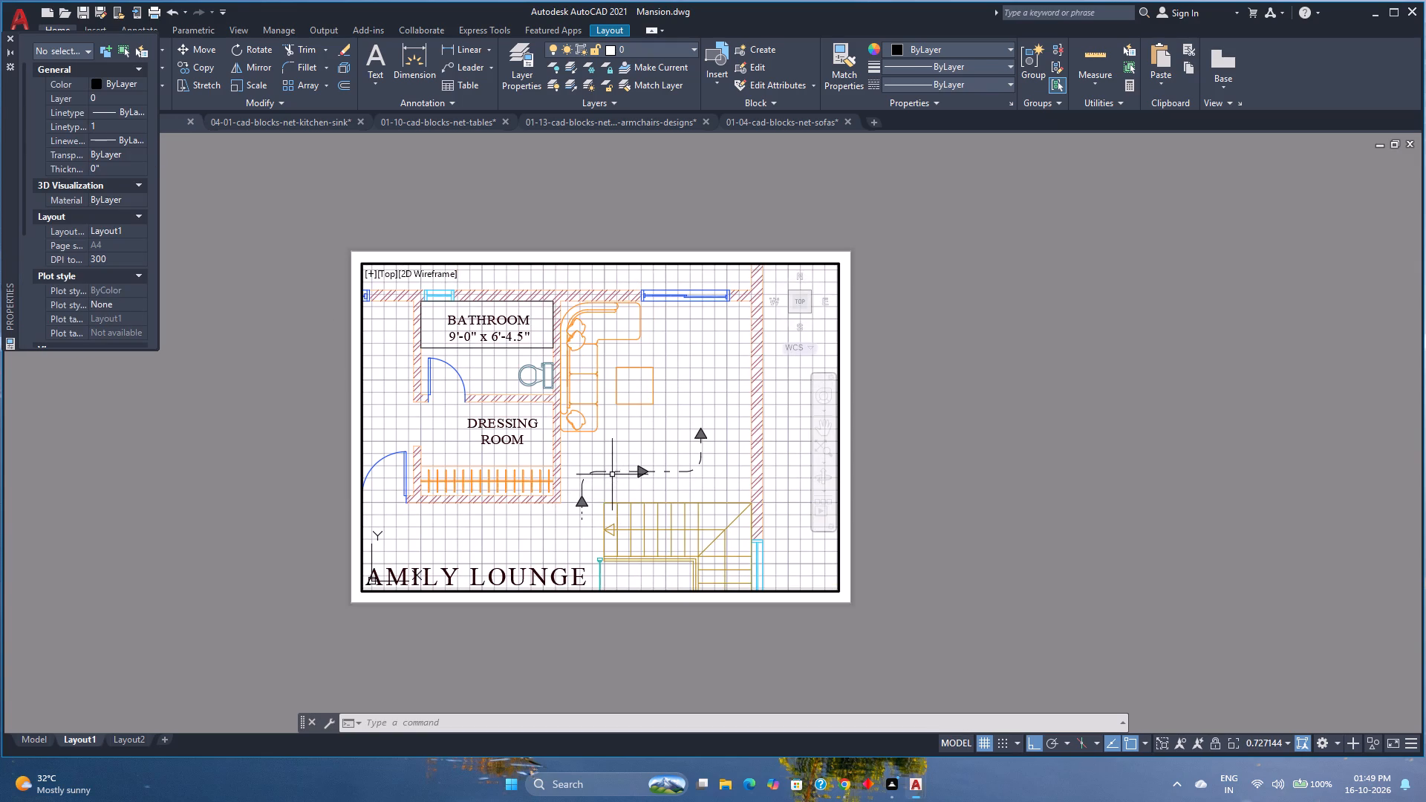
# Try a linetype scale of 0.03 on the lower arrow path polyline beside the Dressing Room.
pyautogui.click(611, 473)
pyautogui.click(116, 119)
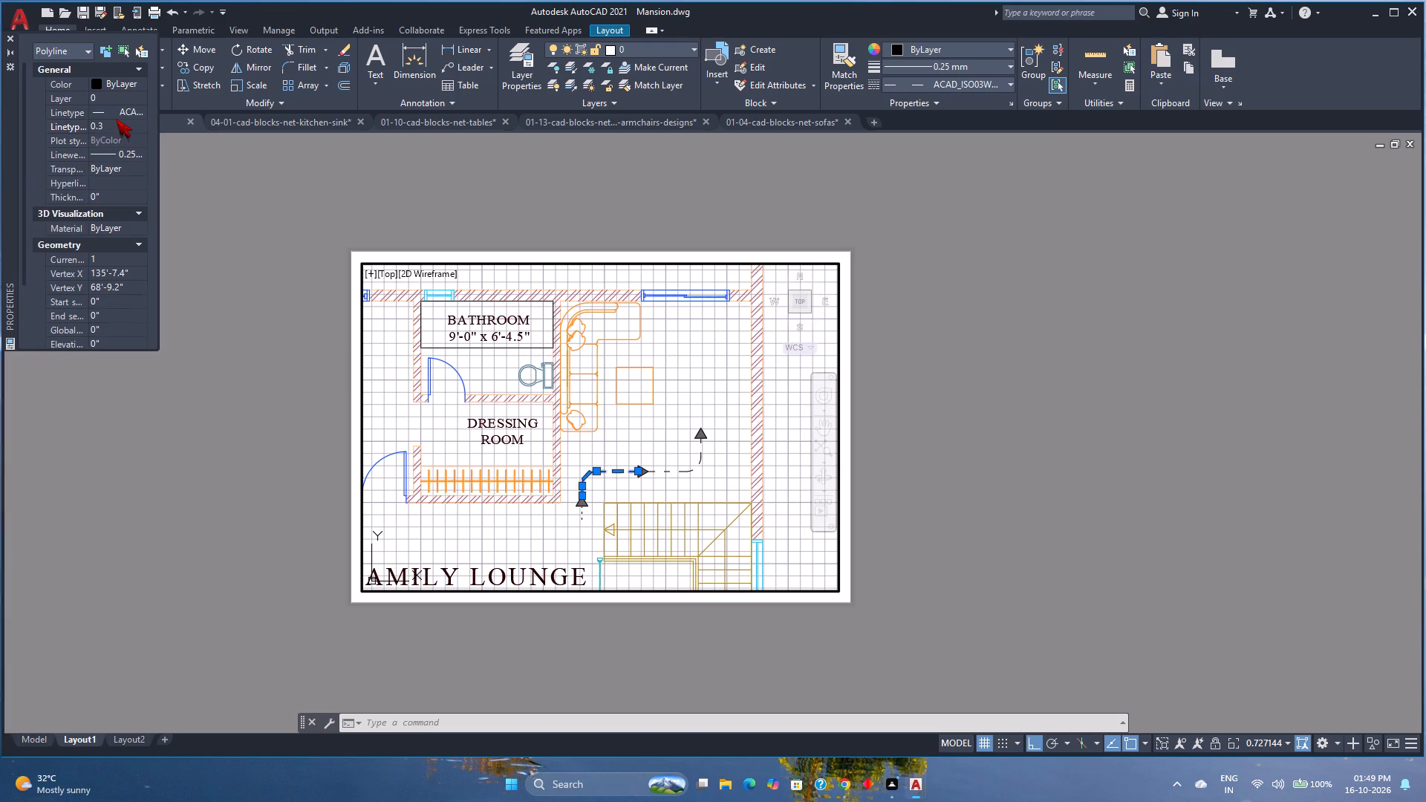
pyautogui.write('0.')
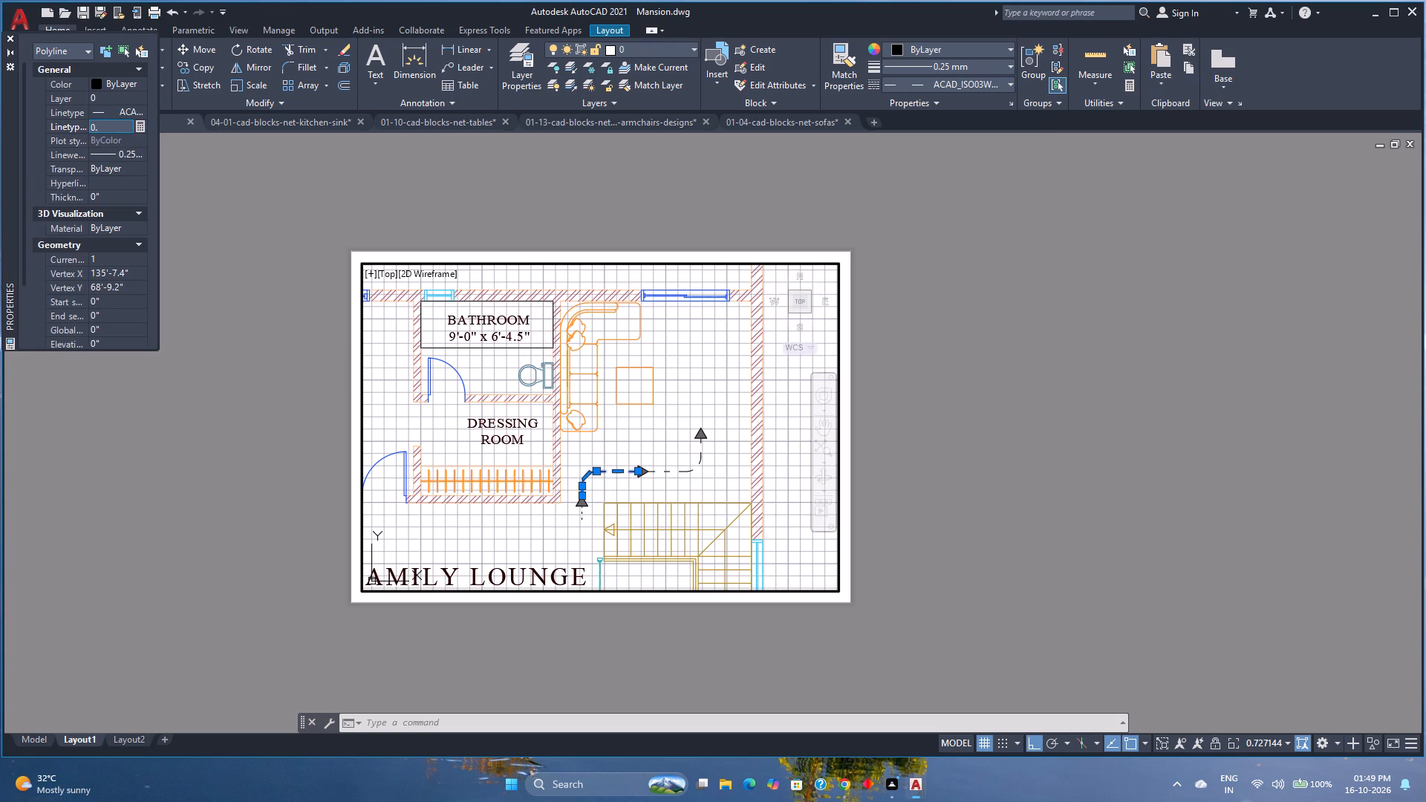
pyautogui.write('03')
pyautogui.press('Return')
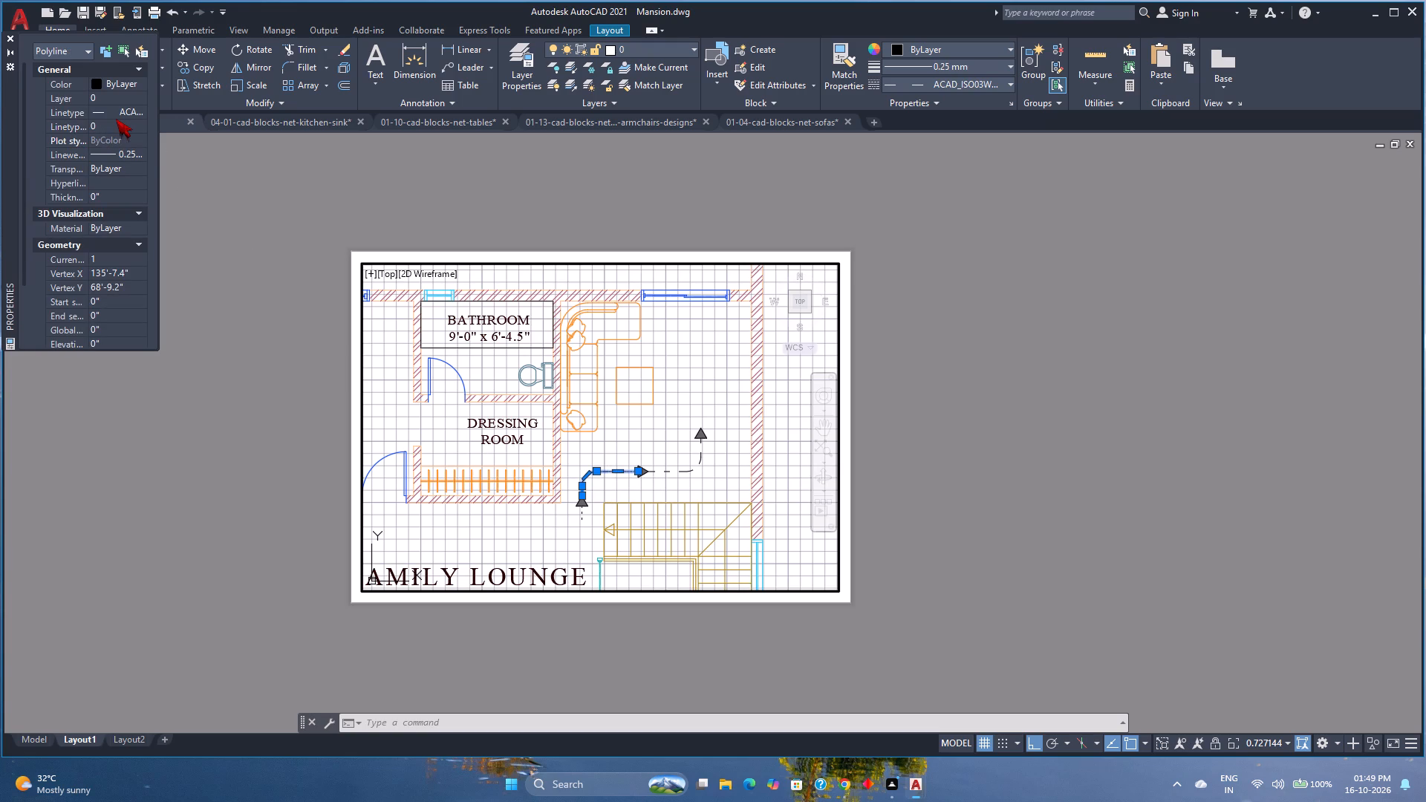
# Set the lower arrow path polyline's linetype scale to 0.2 and clear the selection.
pyautogui.click(116, 119)
pyautogui.write('0.')
pyautogui.press('0')
pyautogui.press('BackSpace')
pyautogui.press('3')
pyautogui.press('BackSpace')
pyautogui.press('2')
pyautogui.press('Return')
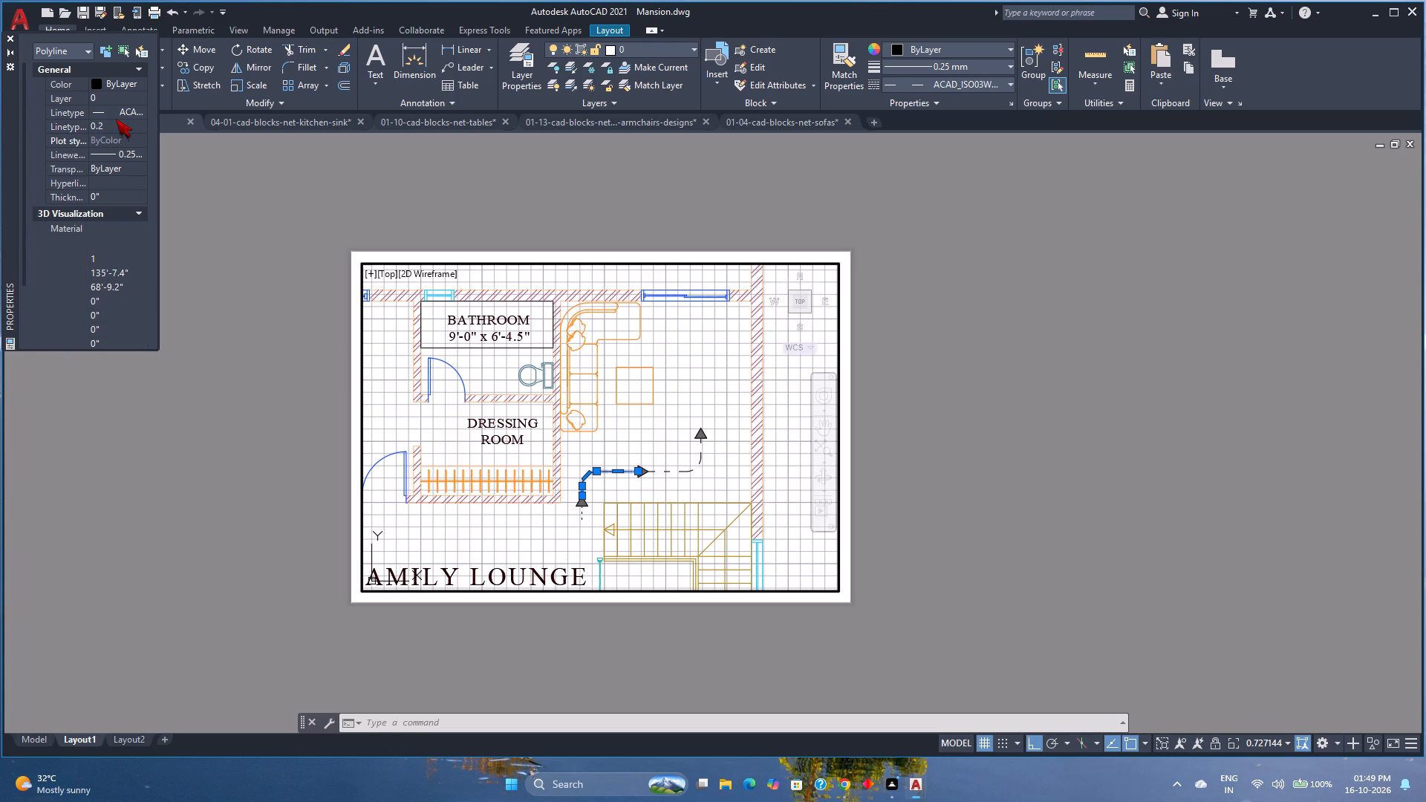
pyautogui.press('Escape')
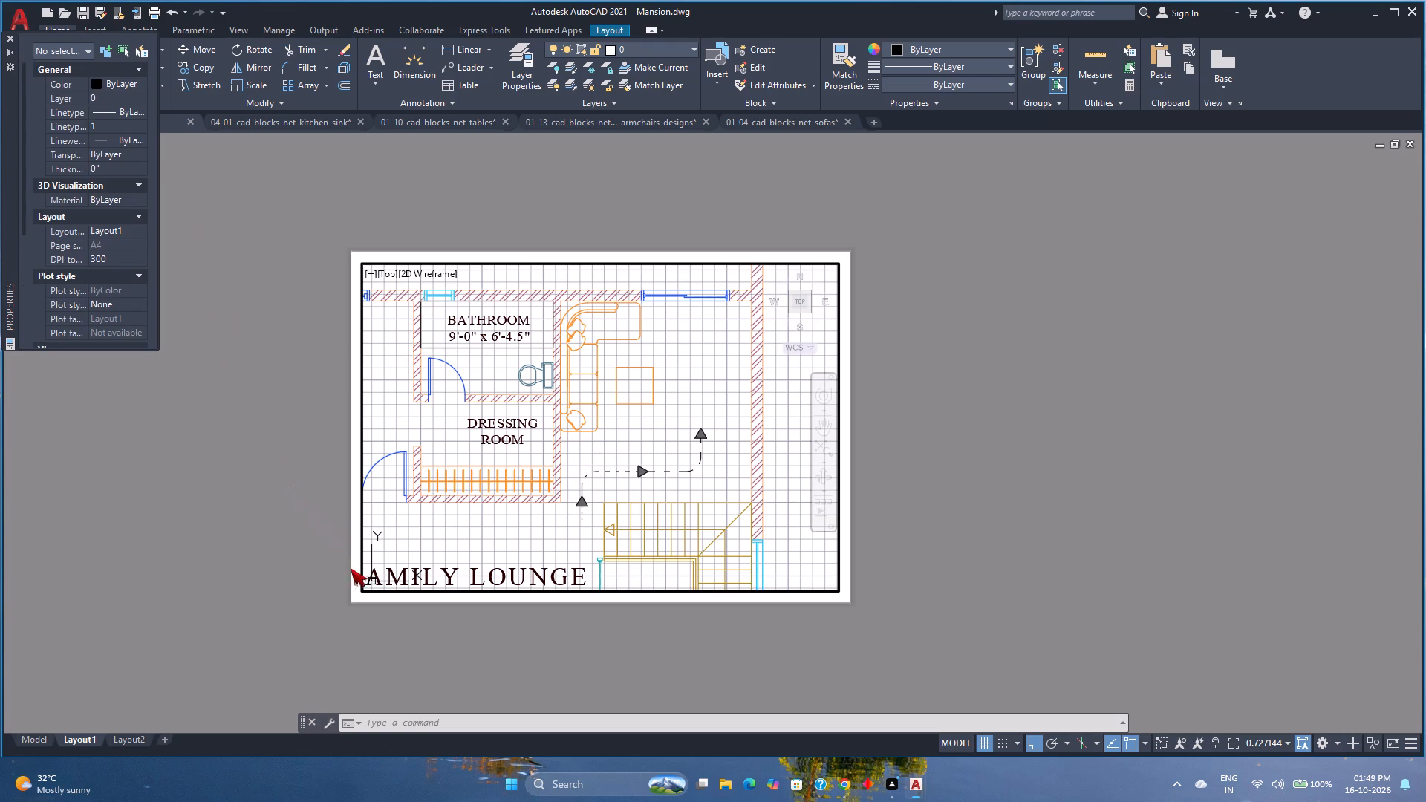
# Set the linetype scale of the upper arrow path polyline, above the staircase, to 0.2 and clear the selection.
pyautogui.click(684, 471)
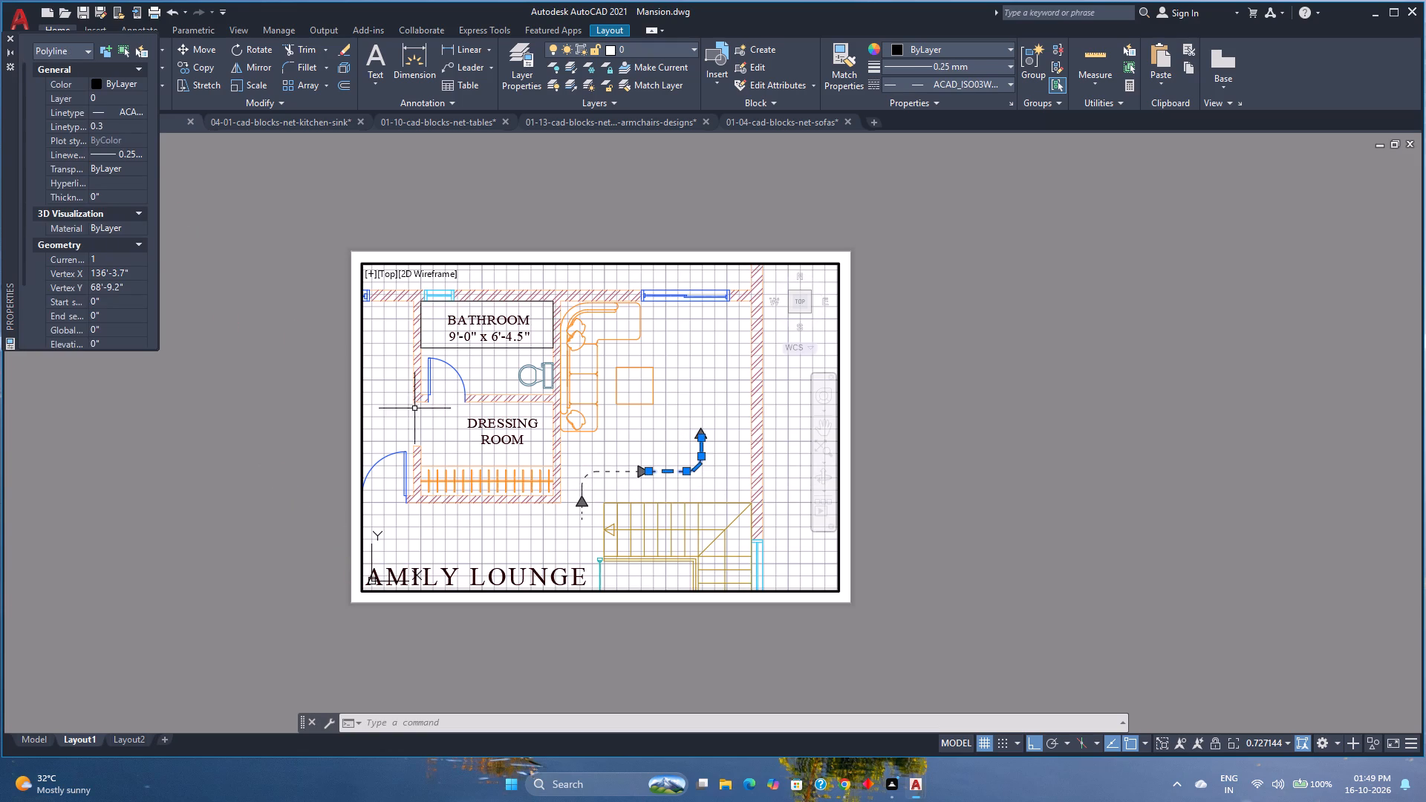
pyautogui.click(131, 128)
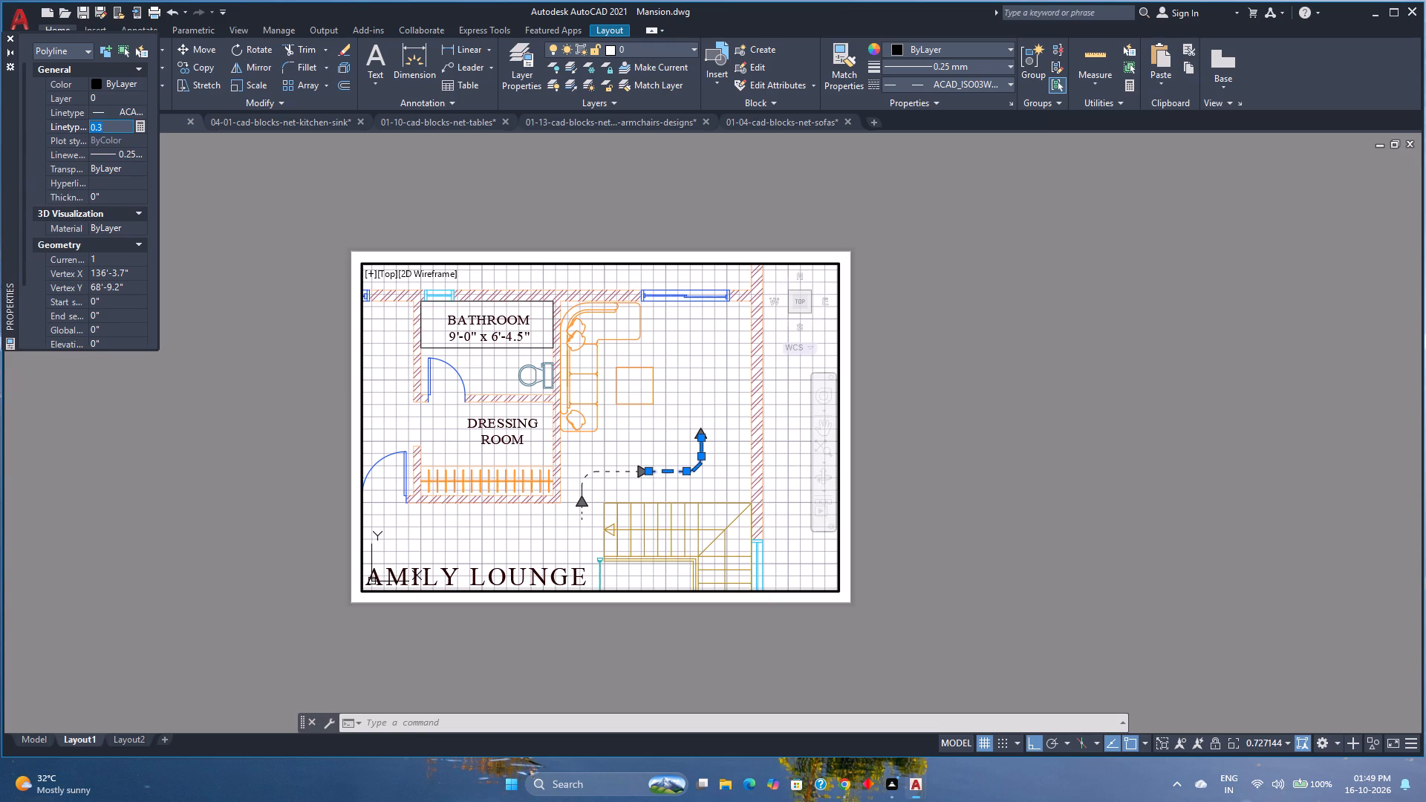
pyautogui.write('0.0')
pyautogui.press('BackSpace')
pyautogui.press('2')
pyautogui.press('Return')
pyautogui.press('Escape')
pyautogui.press('Escape')
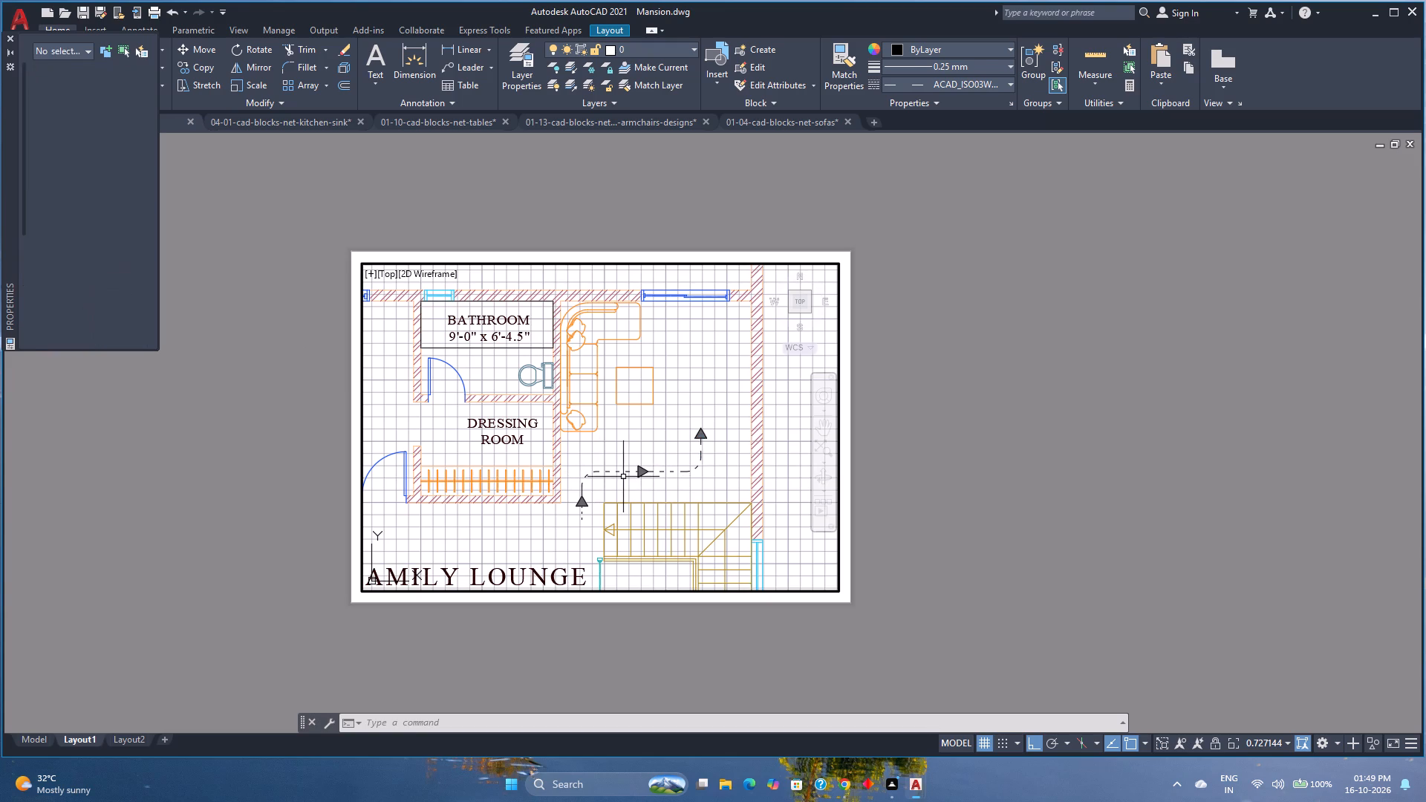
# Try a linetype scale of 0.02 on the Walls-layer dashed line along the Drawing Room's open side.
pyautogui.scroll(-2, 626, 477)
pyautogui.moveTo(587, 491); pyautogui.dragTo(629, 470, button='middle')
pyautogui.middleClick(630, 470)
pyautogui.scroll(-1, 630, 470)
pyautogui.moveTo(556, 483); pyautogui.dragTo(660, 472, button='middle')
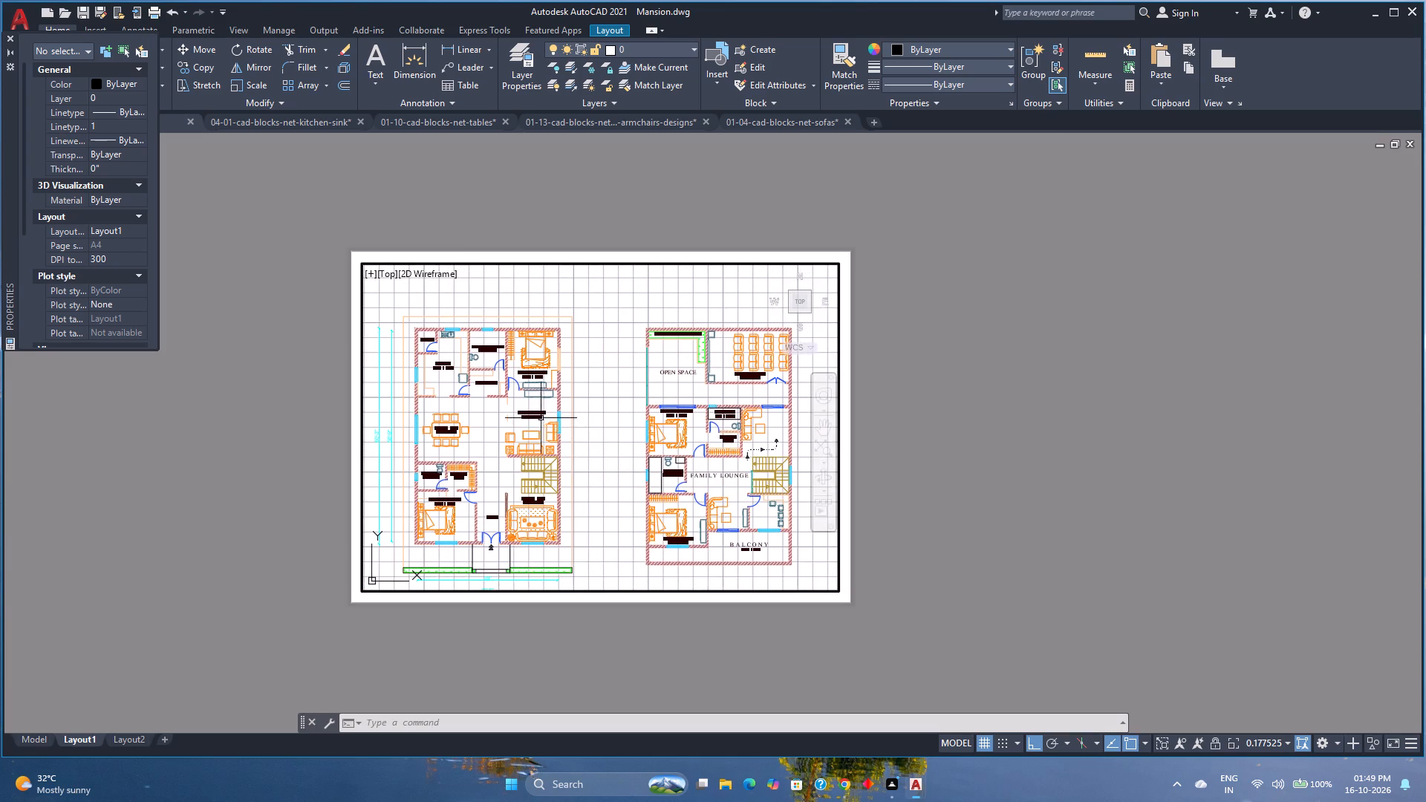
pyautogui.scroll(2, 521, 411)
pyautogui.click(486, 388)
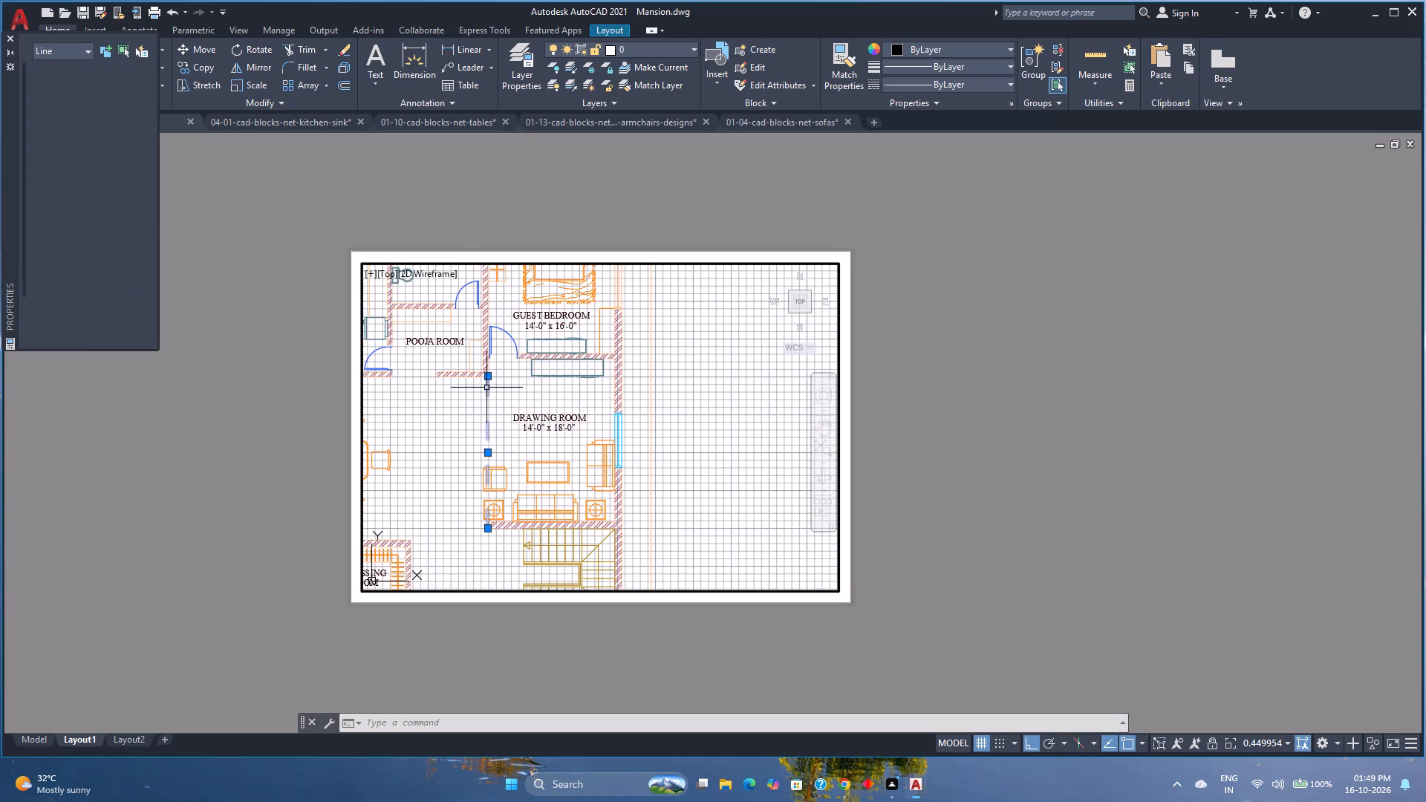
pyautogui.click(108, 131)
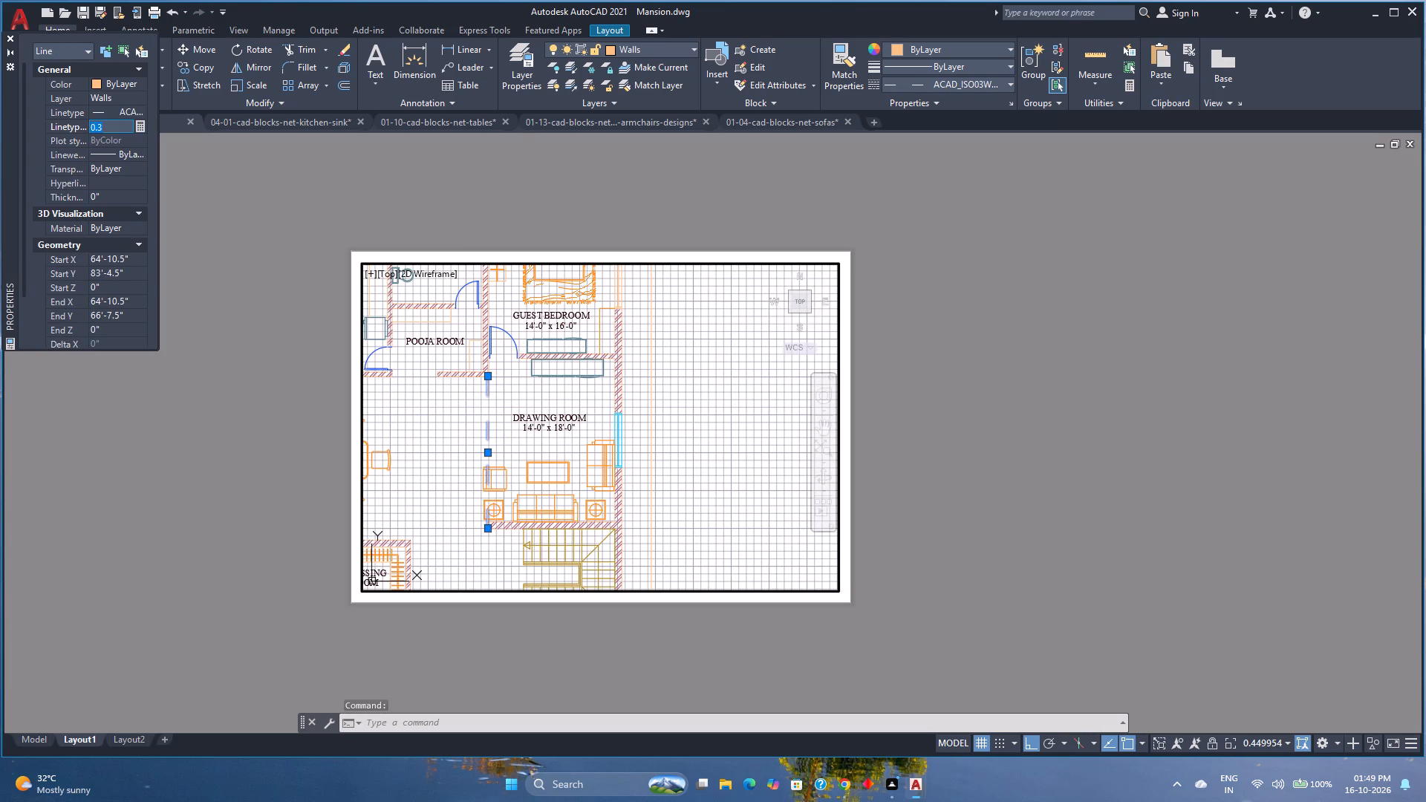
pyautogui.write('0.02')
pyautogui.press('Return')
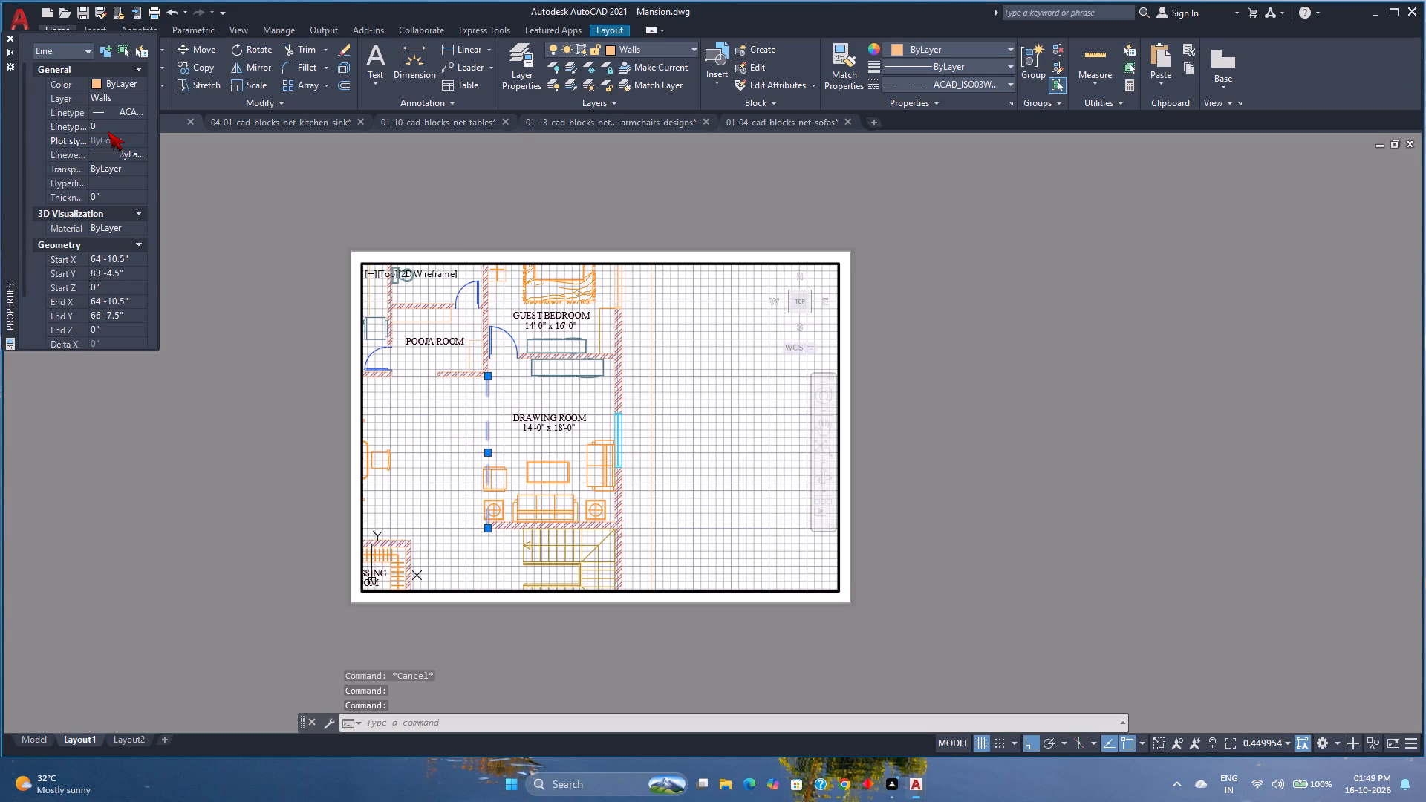
# Set the linetype scale of the dashed line along the Drawing Room's open side to 0.1 and clear the selection.
pyautogui.click(108, 131)
pyautogui.write('0.01')
pyautogui.press('BackSpace')
pyautogui.press('BackSpace')
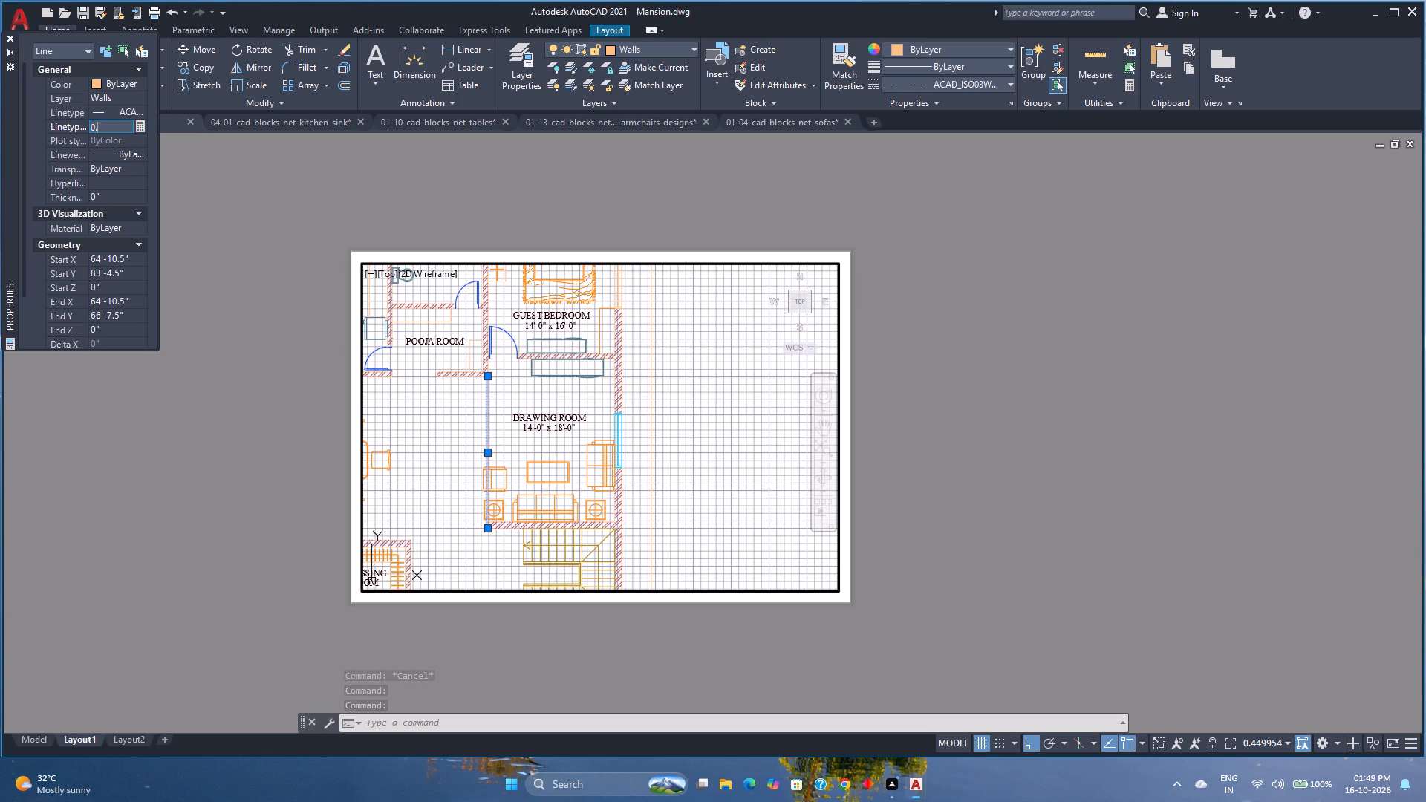
pyautogui.press('1')
pyautogui.press('Return')
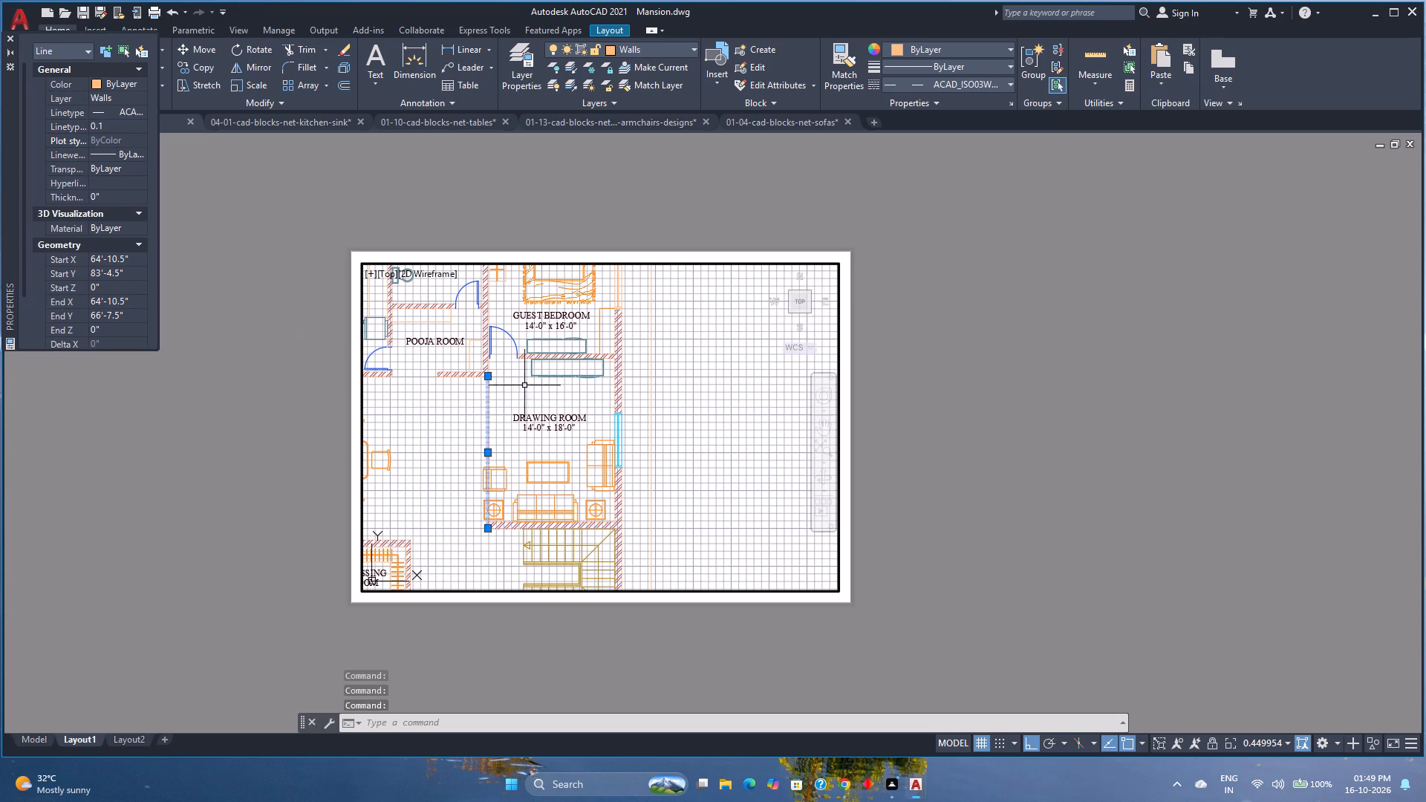
pyautogui.scroll(3, 489, 421)
pyautogui.press('Escape')
pyautogui.scroll(-3, 489, 421)
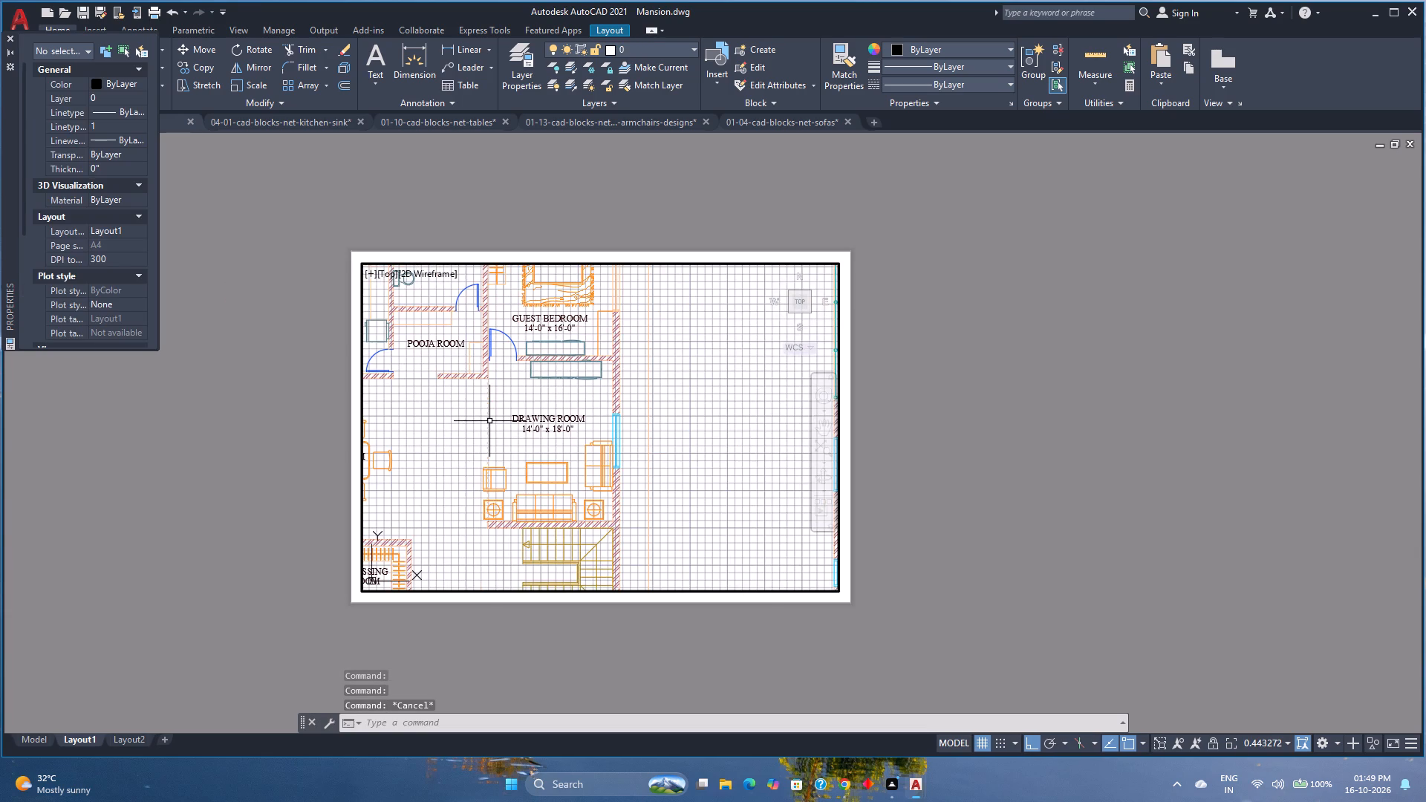
# Set the current linetype scale to 0.09 with no object selected.
pyautogui.click(111, 129)
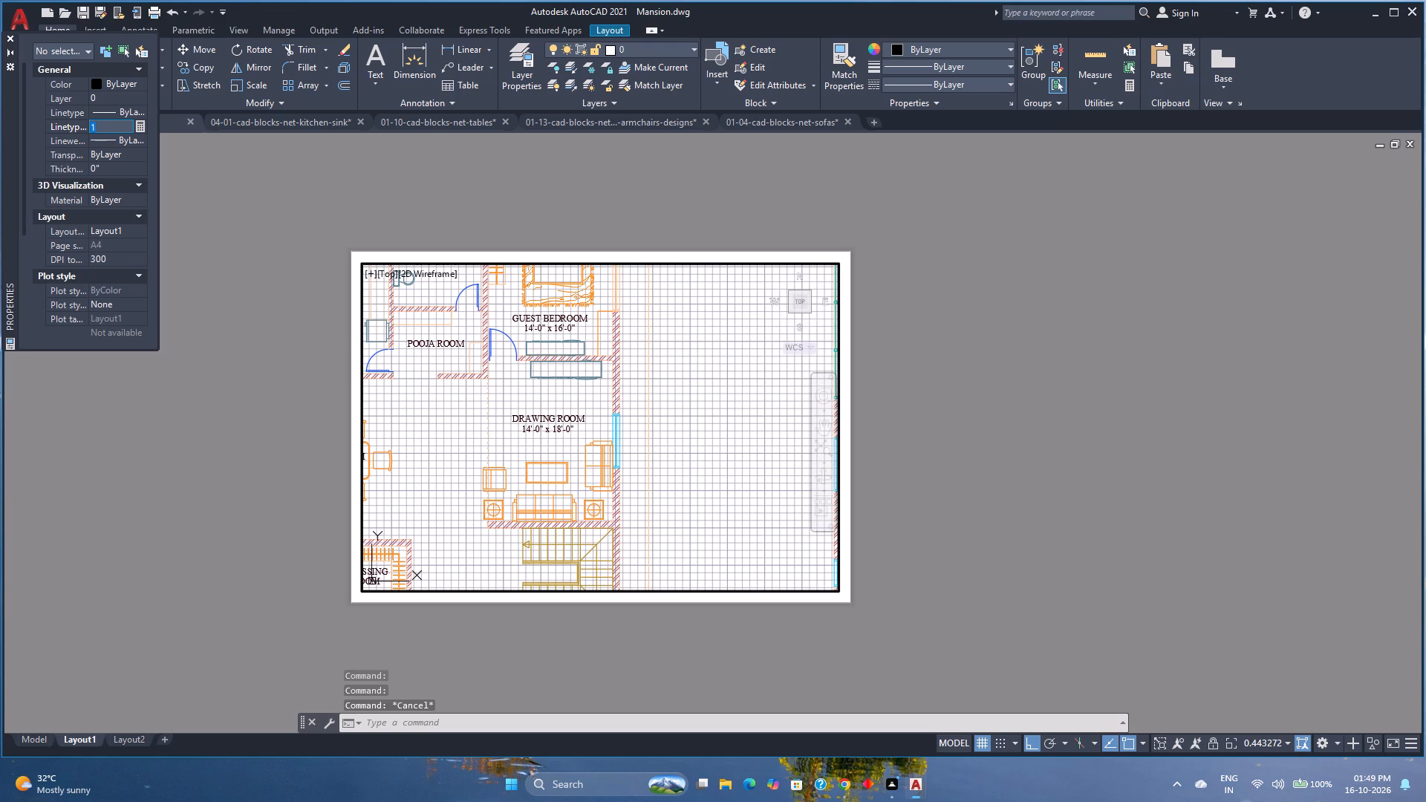
pyautogui.write('0.0')
pyautogui.press('9')
pyautogui.press('Return')
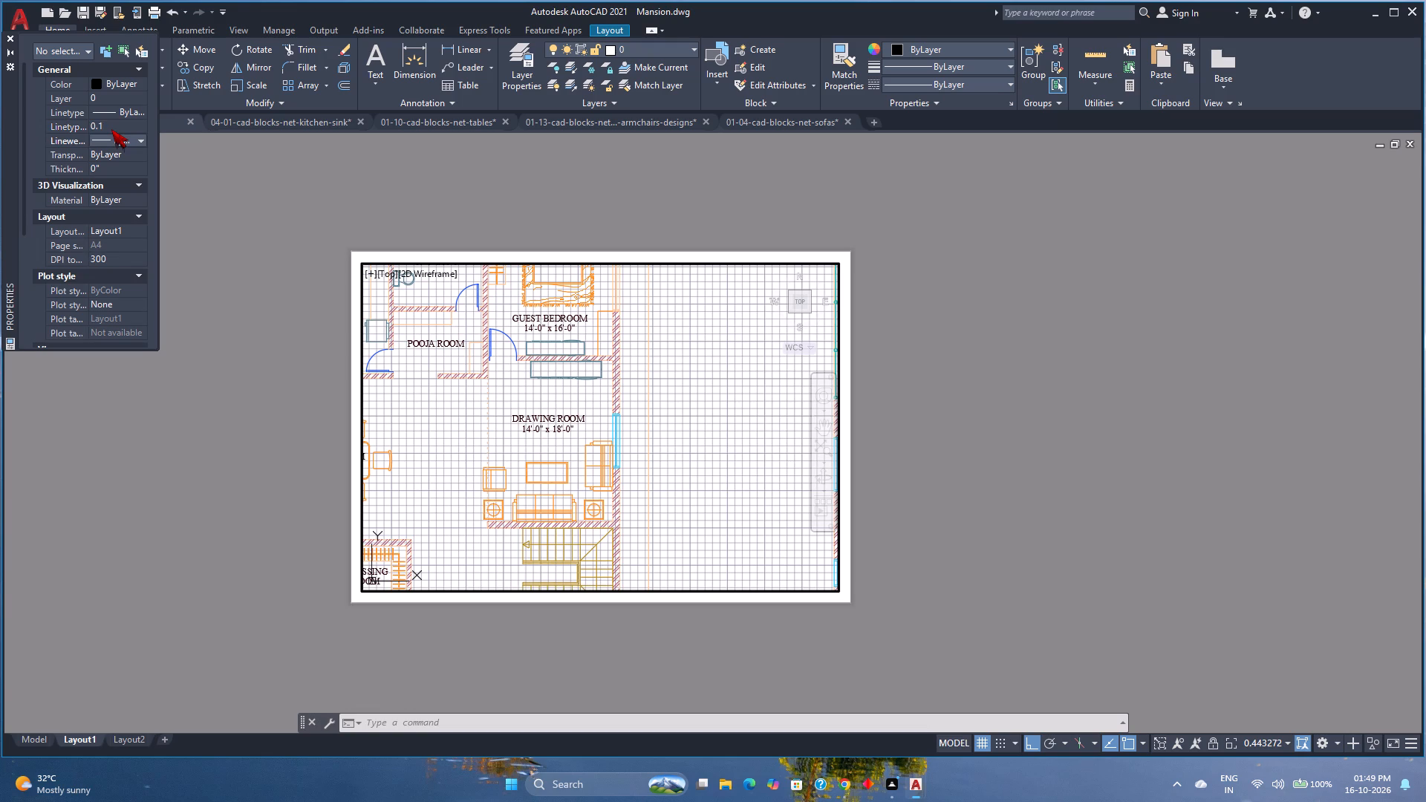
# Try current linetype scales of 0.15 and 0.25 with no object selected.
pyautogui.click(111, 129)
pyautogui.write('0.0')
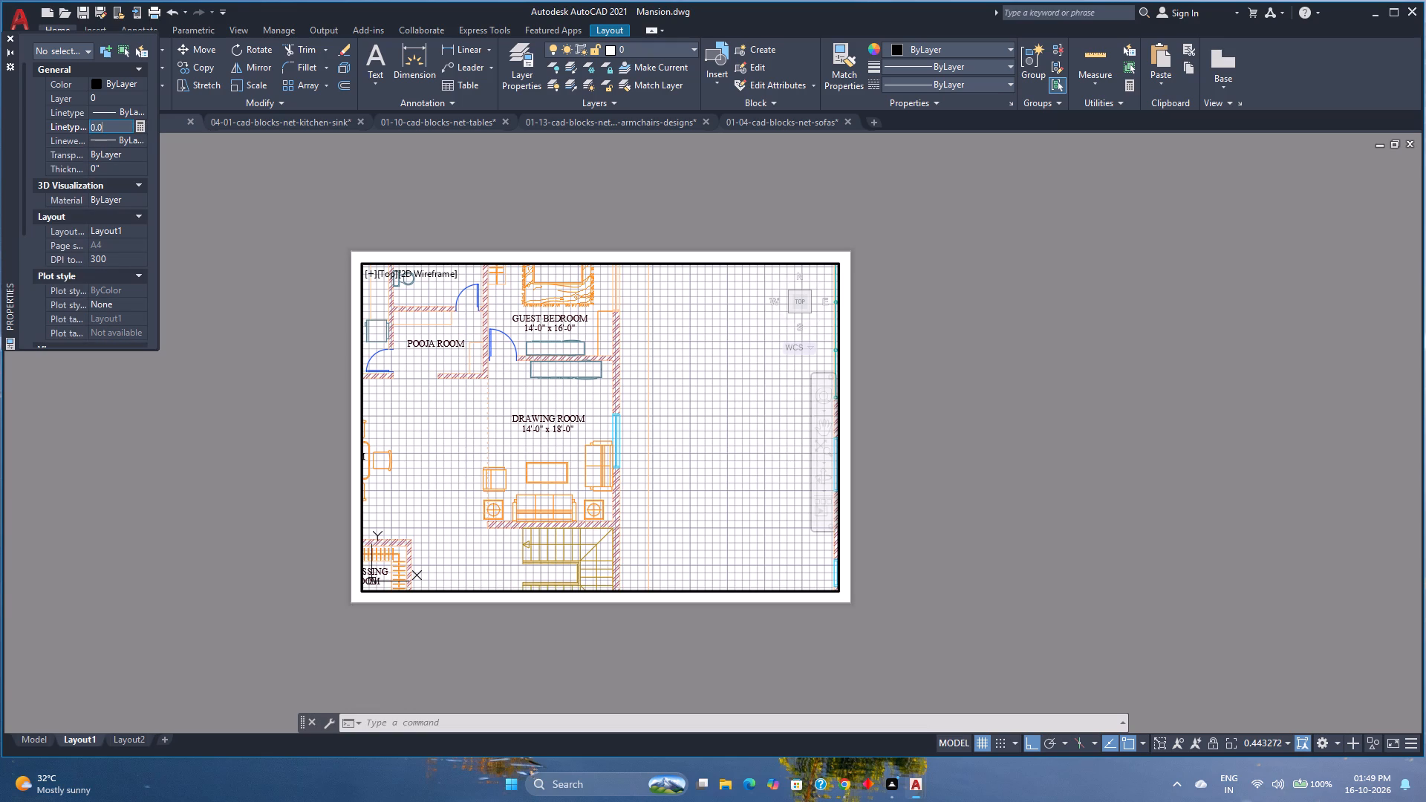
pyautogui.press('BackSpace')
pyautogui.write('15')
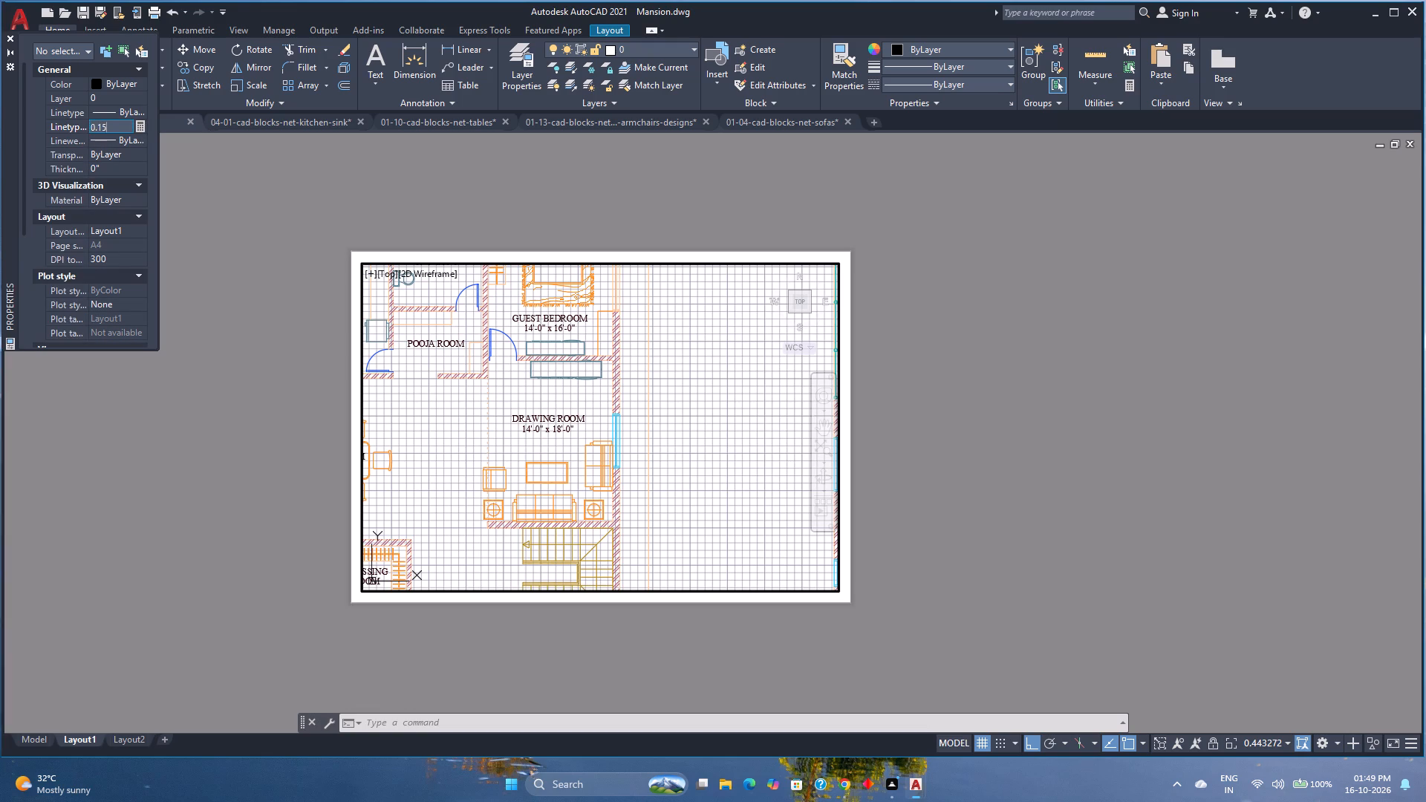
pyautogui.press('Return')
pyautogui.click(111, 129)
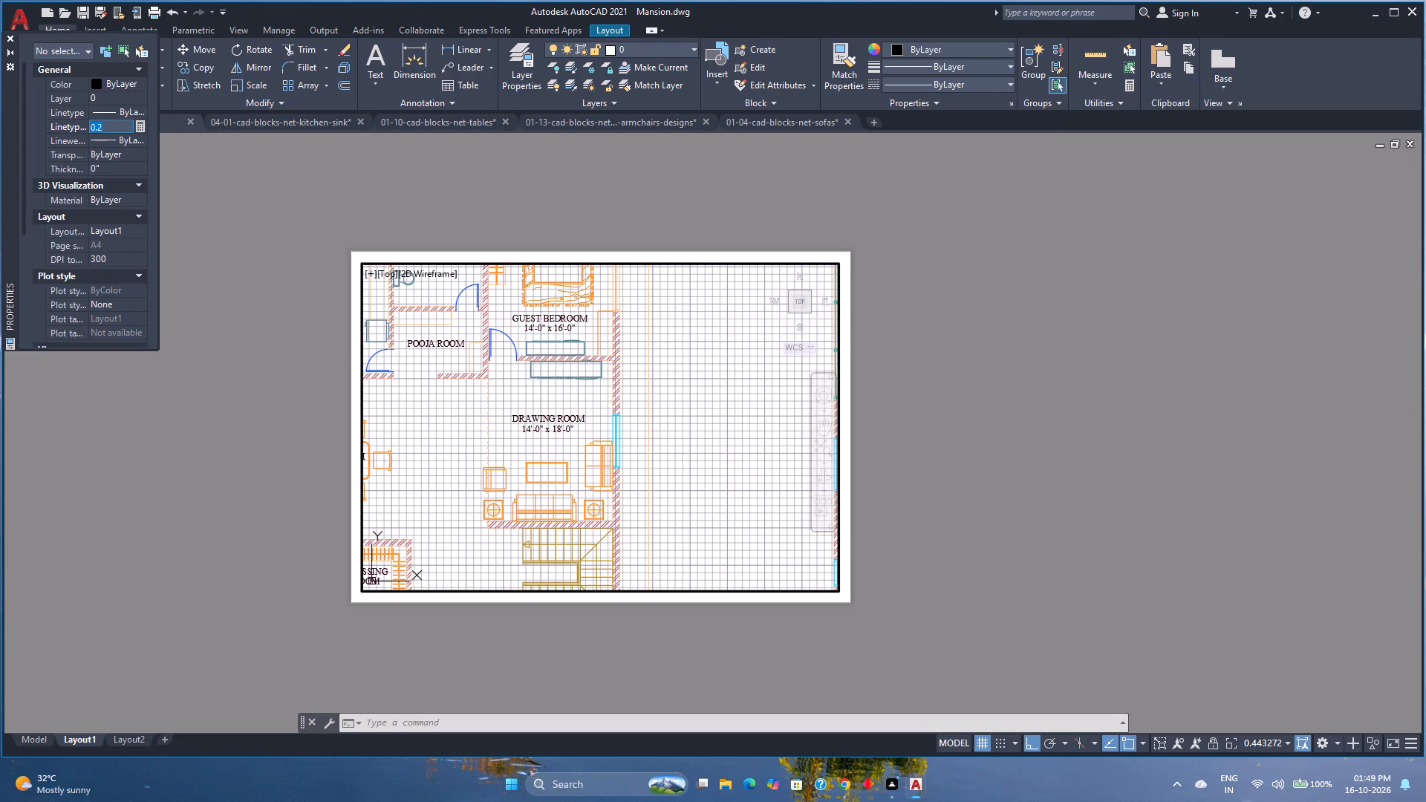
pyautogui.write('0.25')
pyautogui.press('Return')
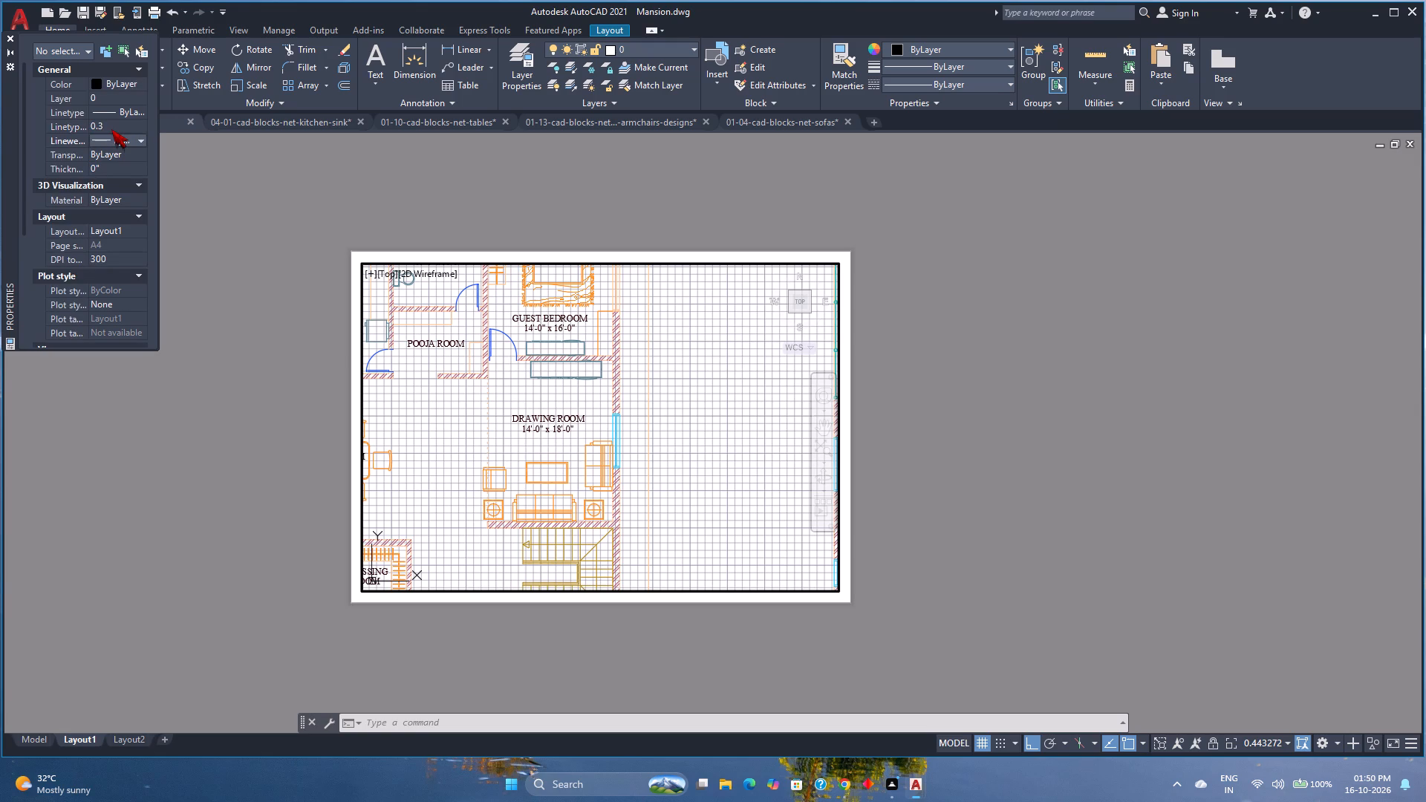
# Set the current linetype scale to 0.4 with no object selected.
pyautogui.click(111, 129)
pyautogui.write('0.4')
pyautogui.press('Return')
pyautogui.press('Escape')
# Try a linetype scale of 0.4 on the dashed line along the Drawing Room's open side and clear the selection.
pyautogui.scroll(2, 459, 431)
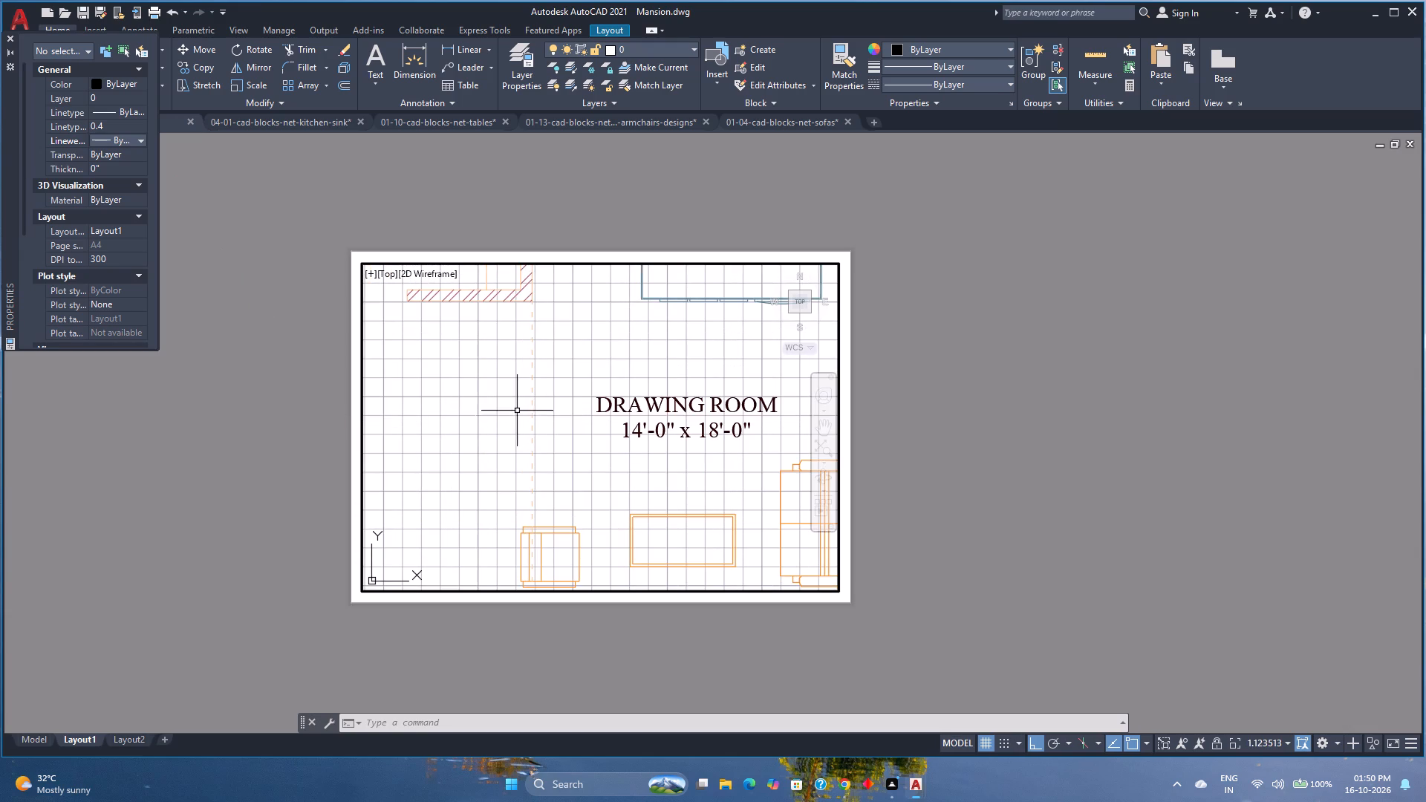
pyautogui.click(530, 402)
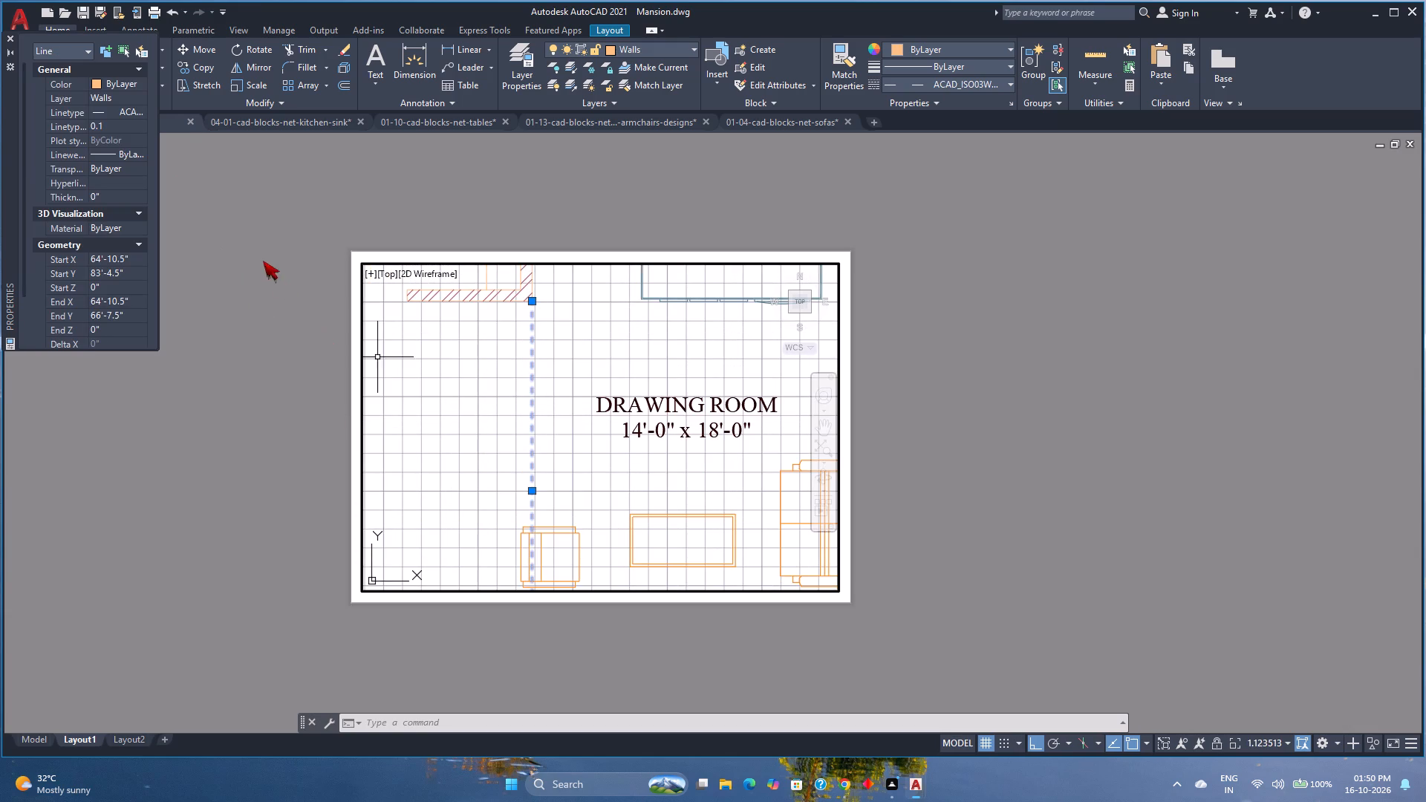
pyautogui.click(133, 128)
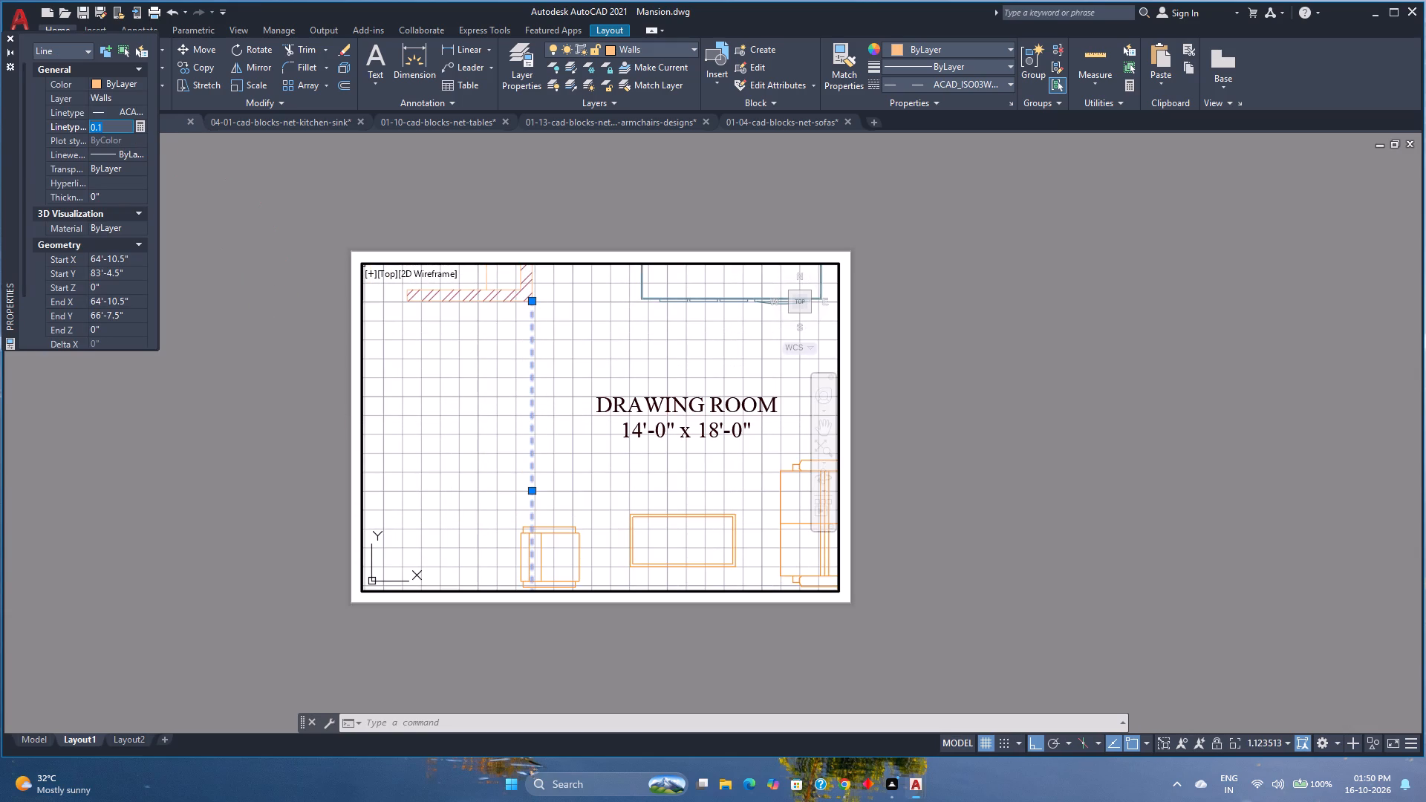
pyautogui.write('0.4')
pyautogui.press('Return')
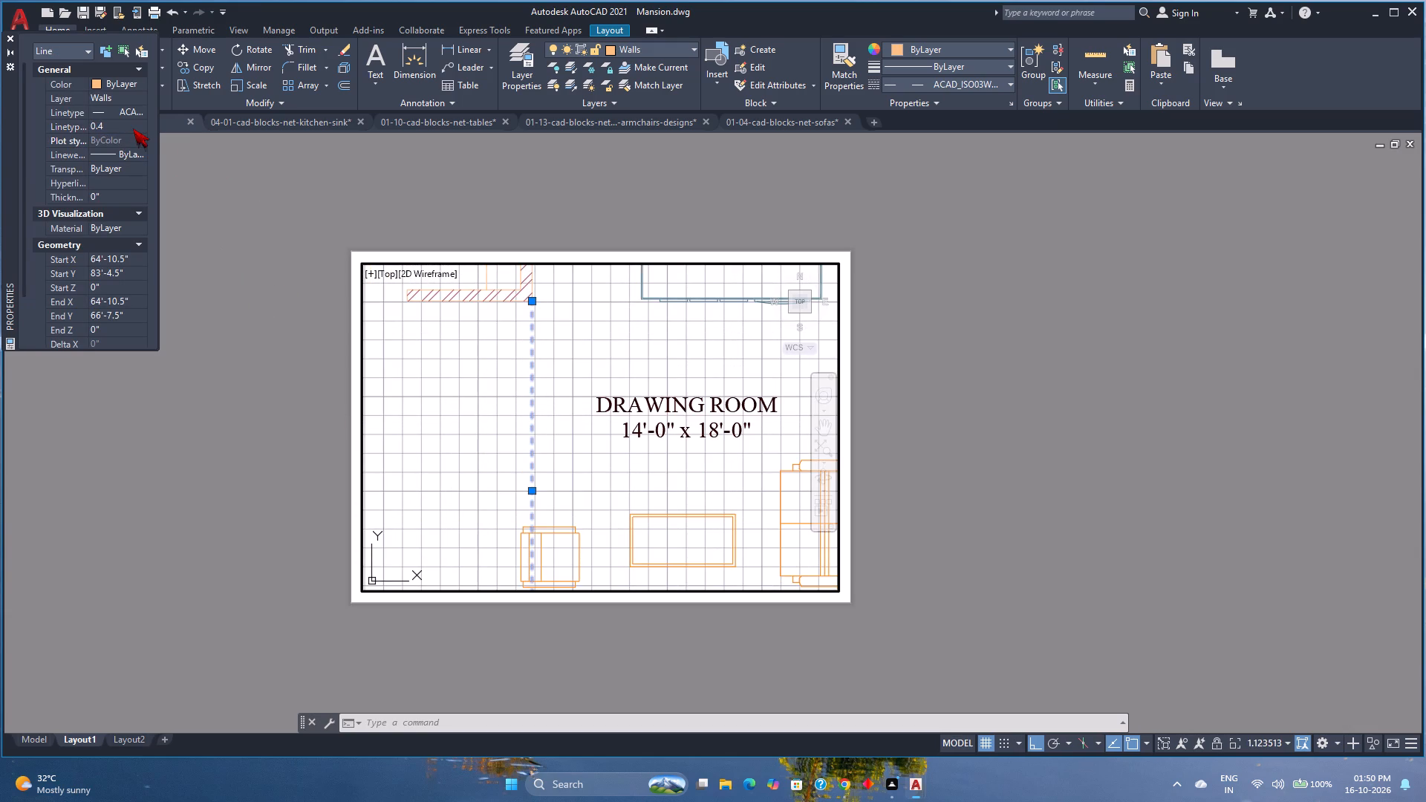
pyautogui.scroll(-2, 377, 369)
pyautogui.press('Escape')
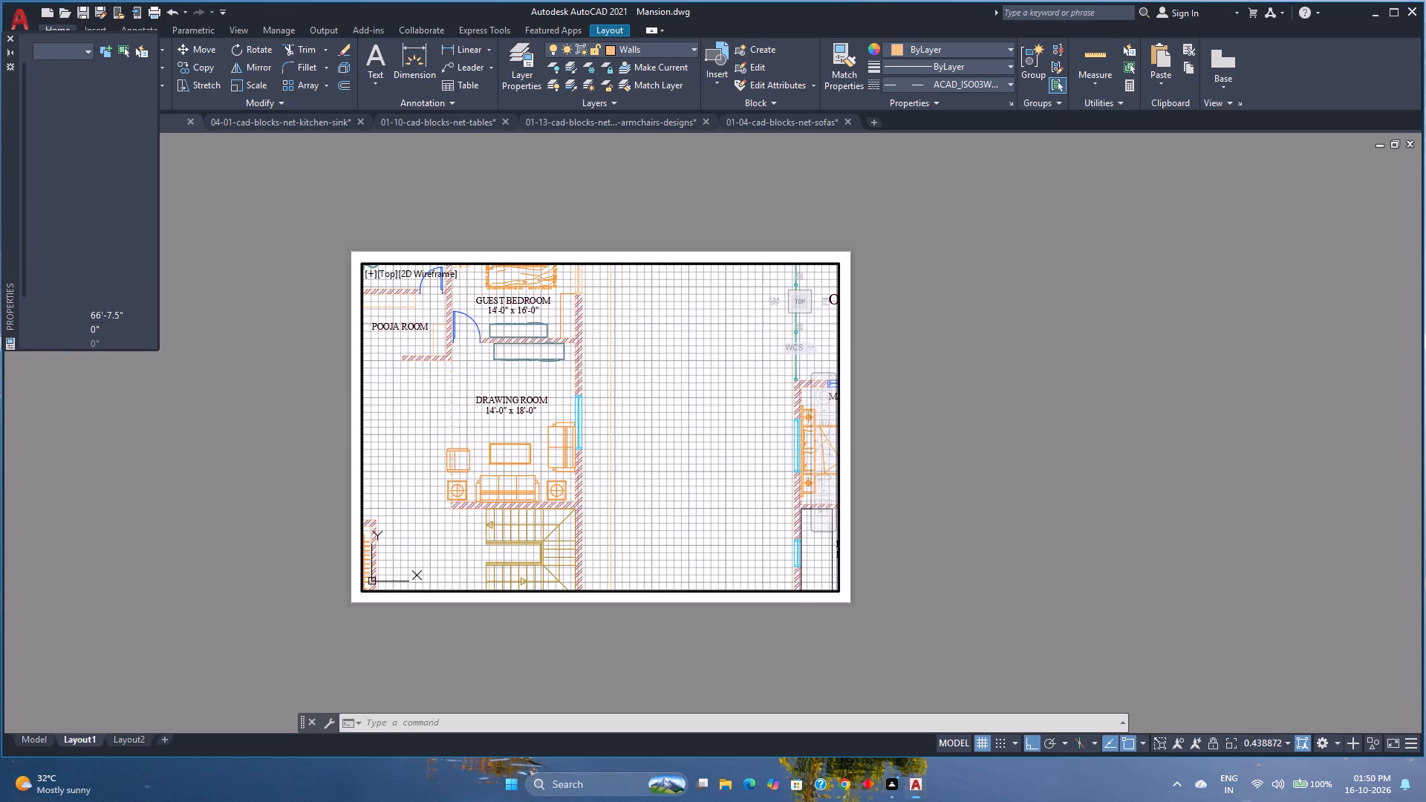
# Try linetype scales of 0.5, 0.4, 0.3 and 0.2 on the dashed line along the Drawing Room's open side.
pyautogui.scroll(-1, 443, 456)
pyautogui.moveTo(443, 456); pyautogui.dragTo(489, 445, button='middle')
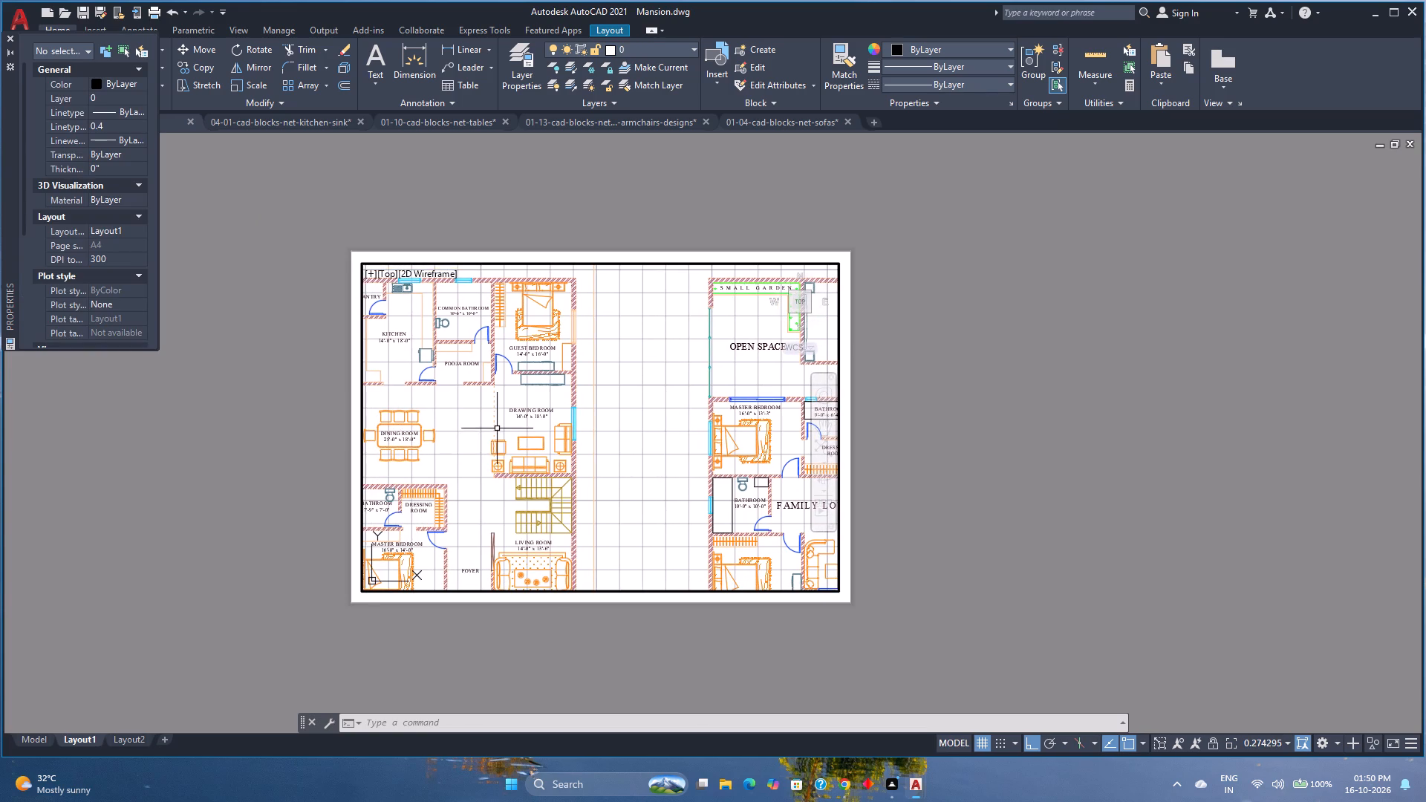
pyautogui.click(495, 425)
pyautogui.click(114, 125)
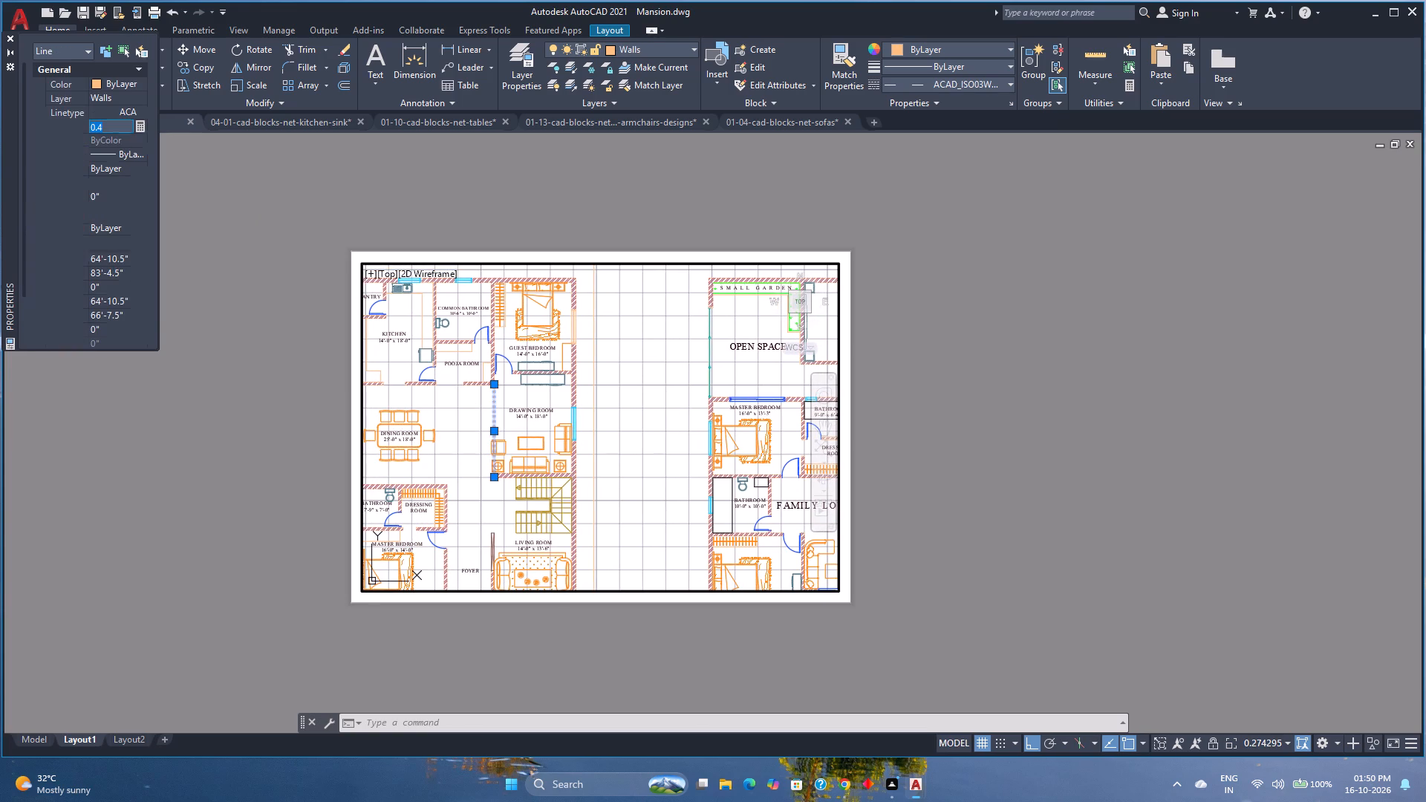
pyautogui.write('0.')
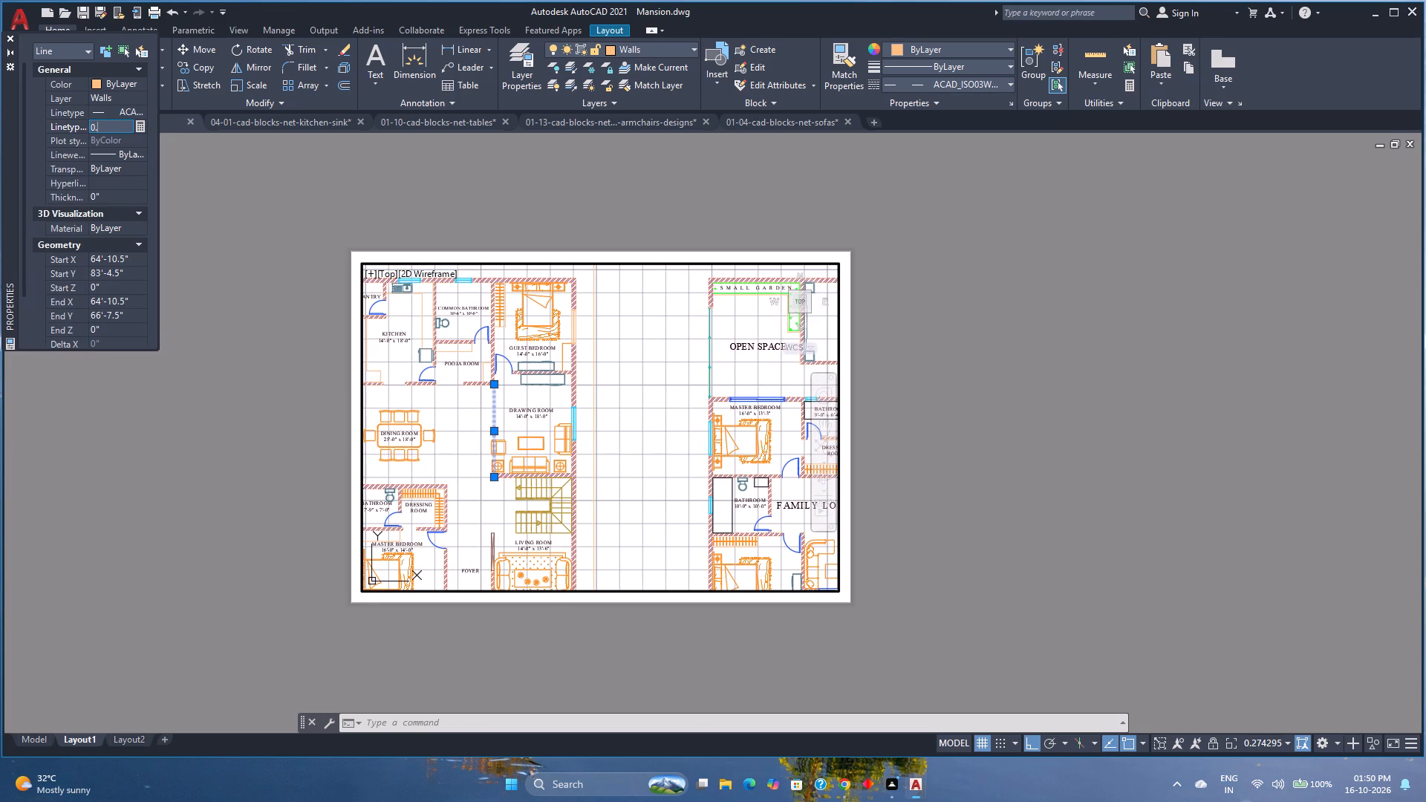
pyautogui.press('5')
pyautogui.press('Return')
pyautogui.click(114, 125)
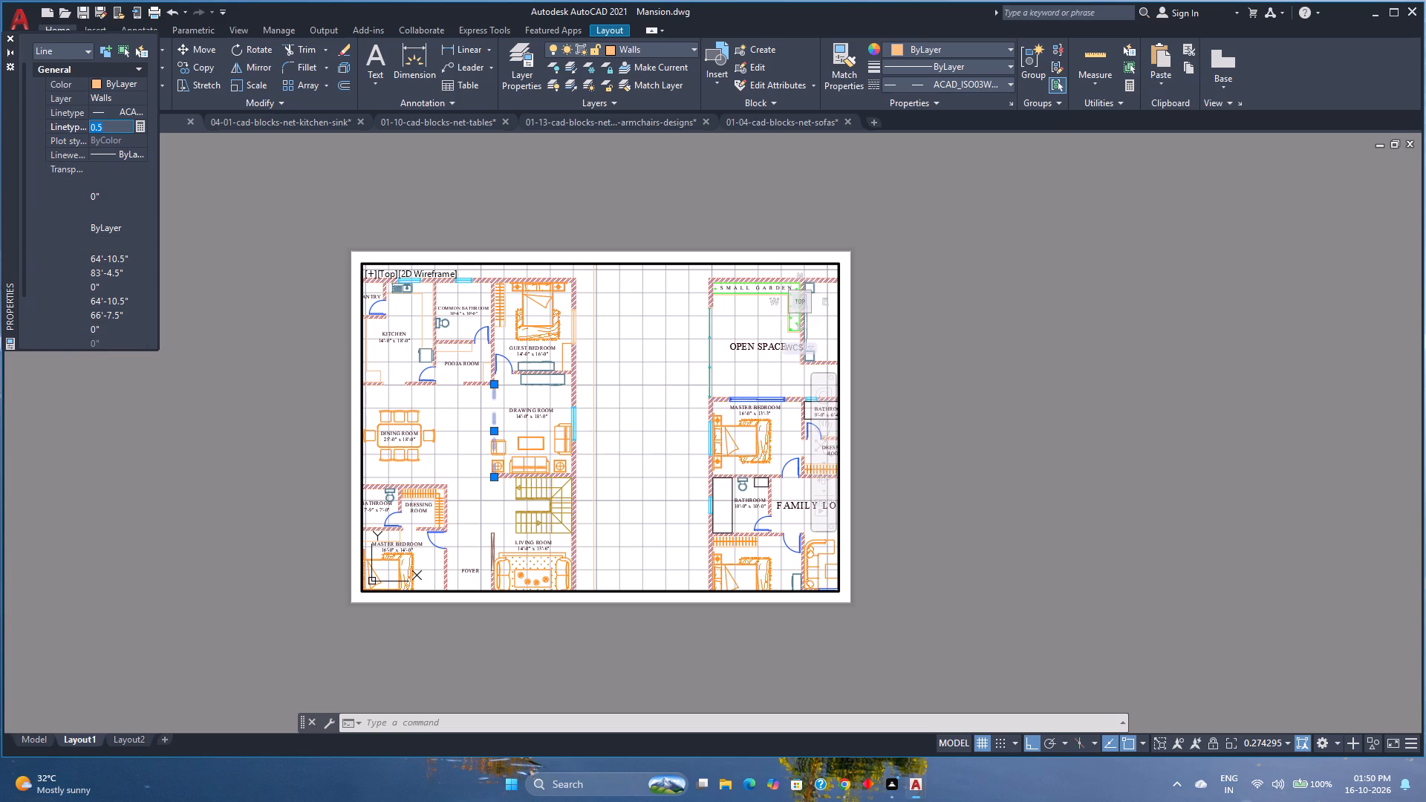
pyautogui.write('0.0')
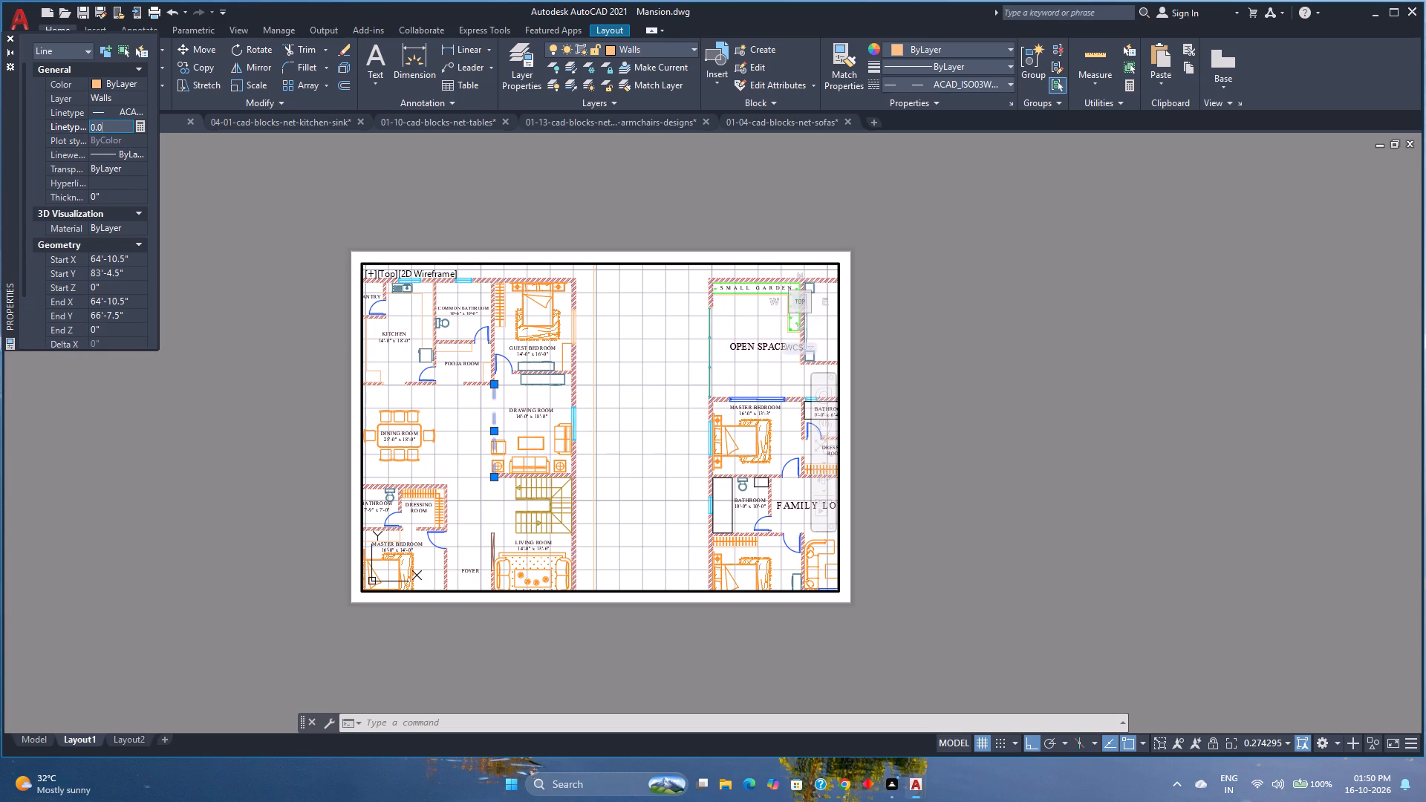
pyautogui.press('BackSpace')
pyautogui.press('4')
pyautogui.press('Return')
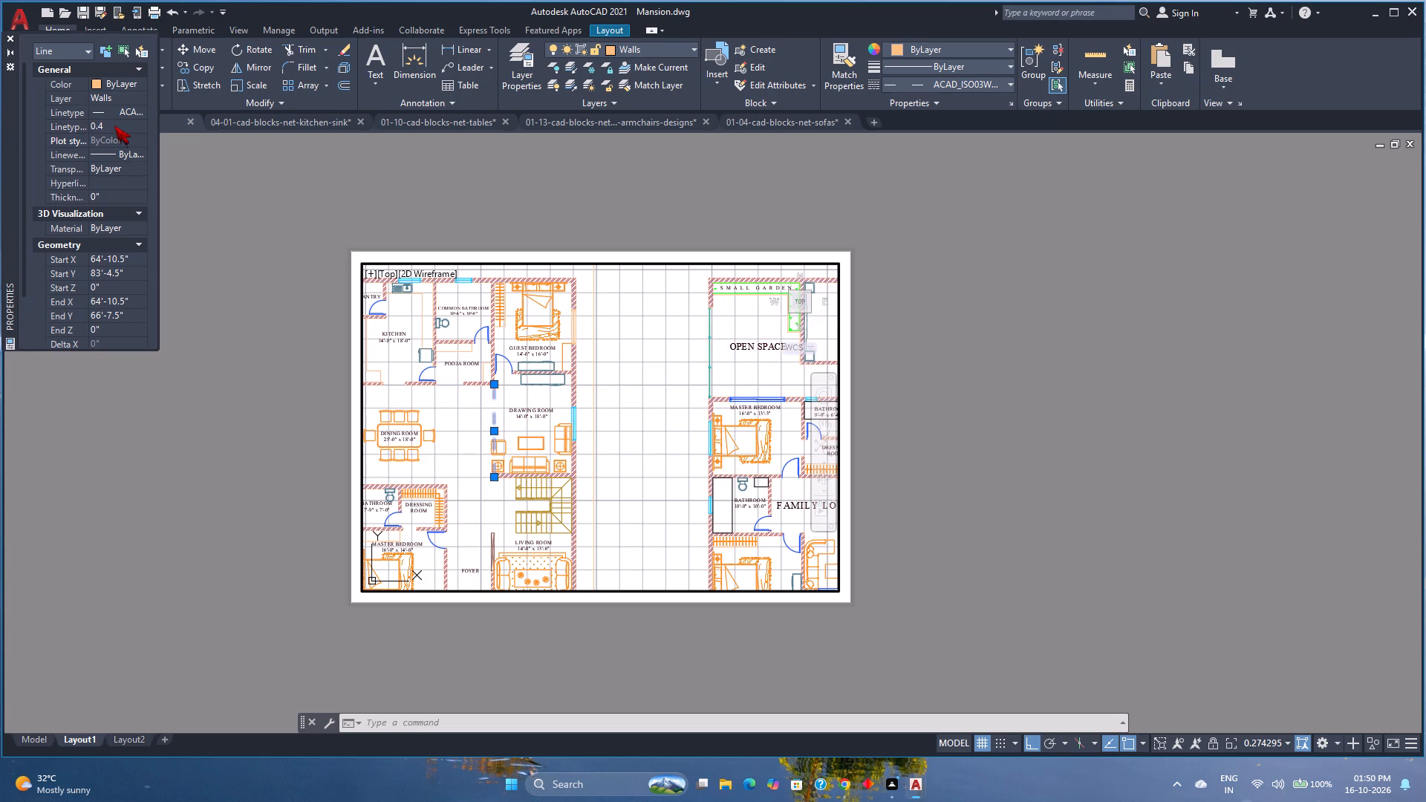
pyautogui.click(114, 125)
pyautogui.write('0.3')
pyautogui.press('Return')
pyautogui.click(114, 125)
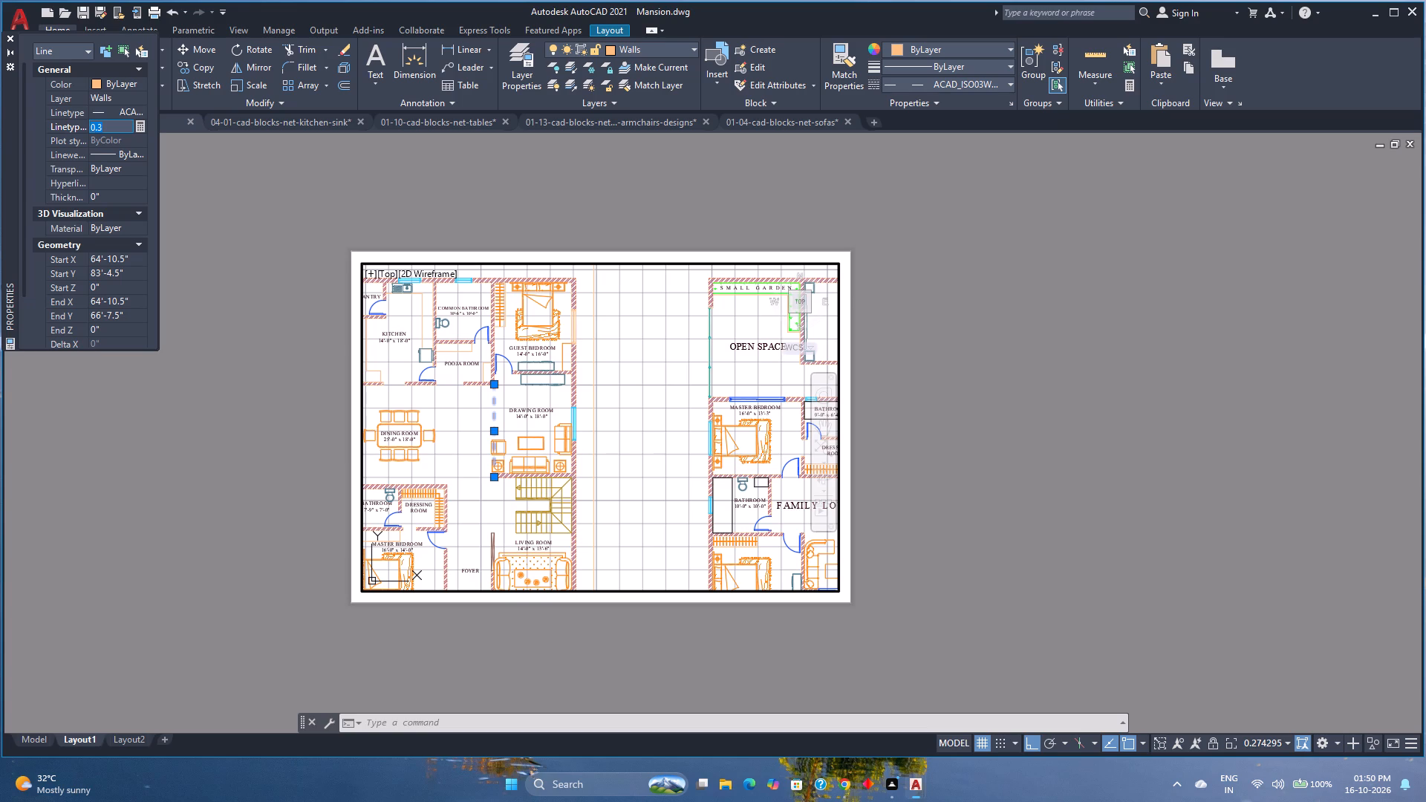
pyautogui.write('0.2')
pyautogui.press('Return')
# Set the linetype scale of the Drawing Room's dashed boundary line to 0.1 and clear the selection.
pyautogui.click(114, 125)
pyautogui.write('0.1')
pyautogui.press('Return')
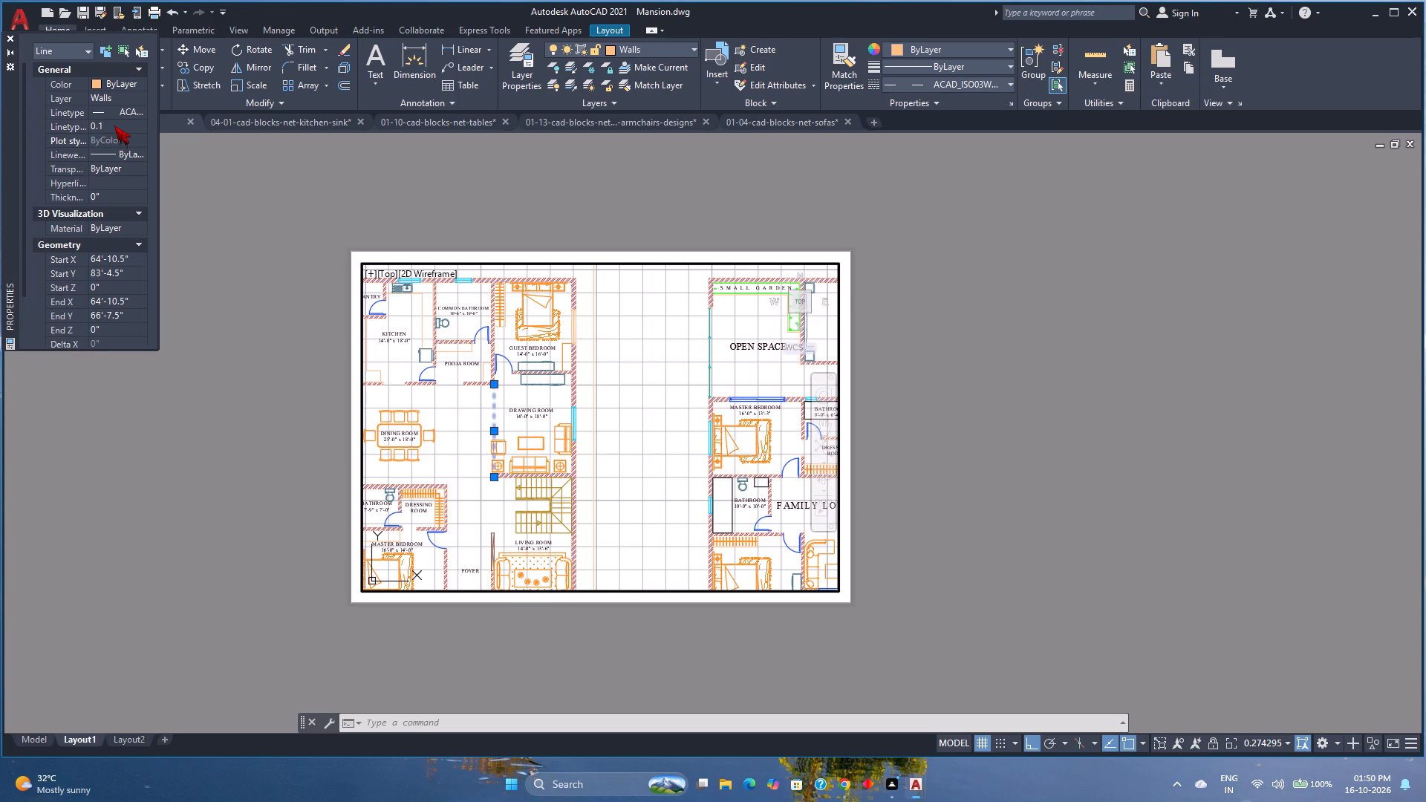
pyautogui.click(243, 431)
pyautogui.press('Escape')
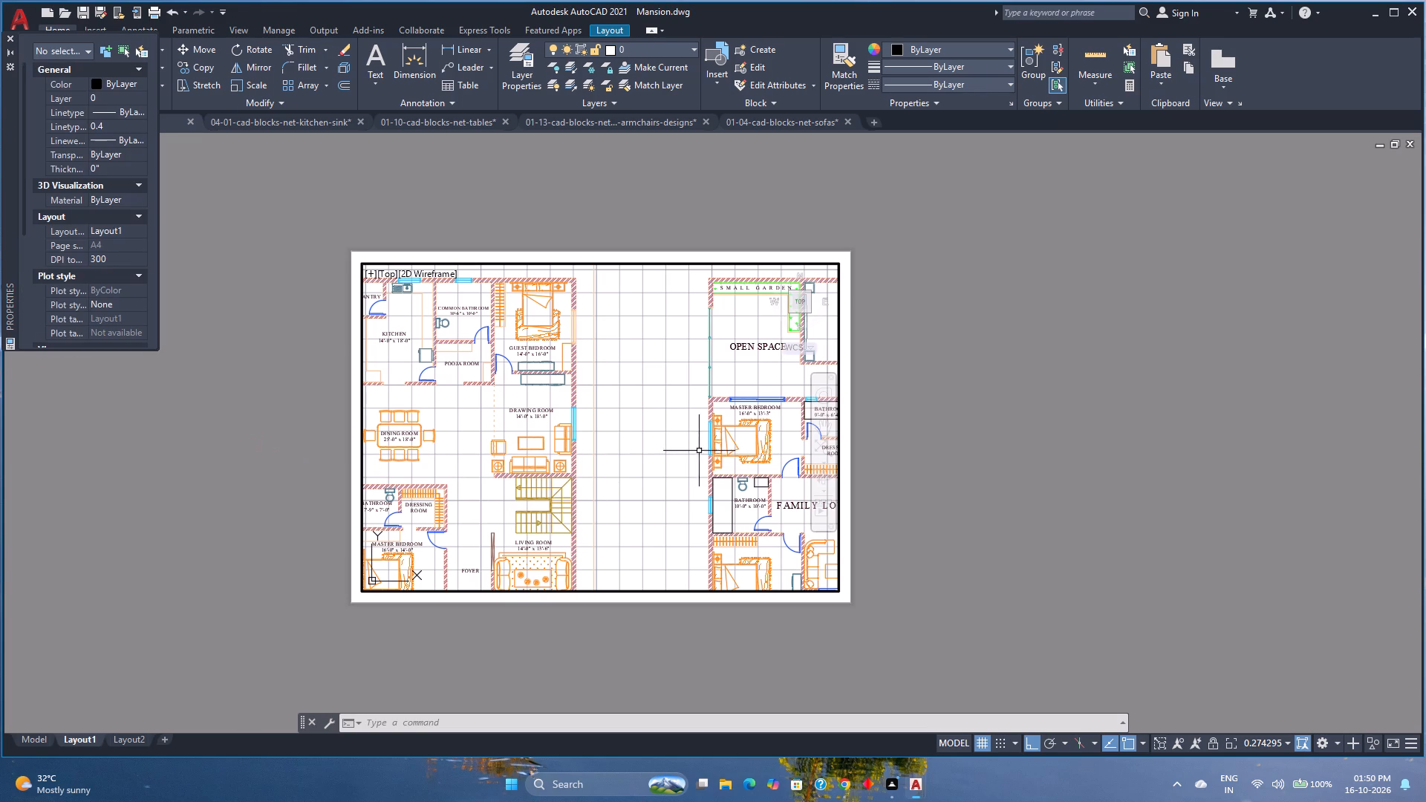
# Load the ACAD_ISO02W100 linetype from acadiso.lin into the drawing.
pyautogui.click(492, 405)
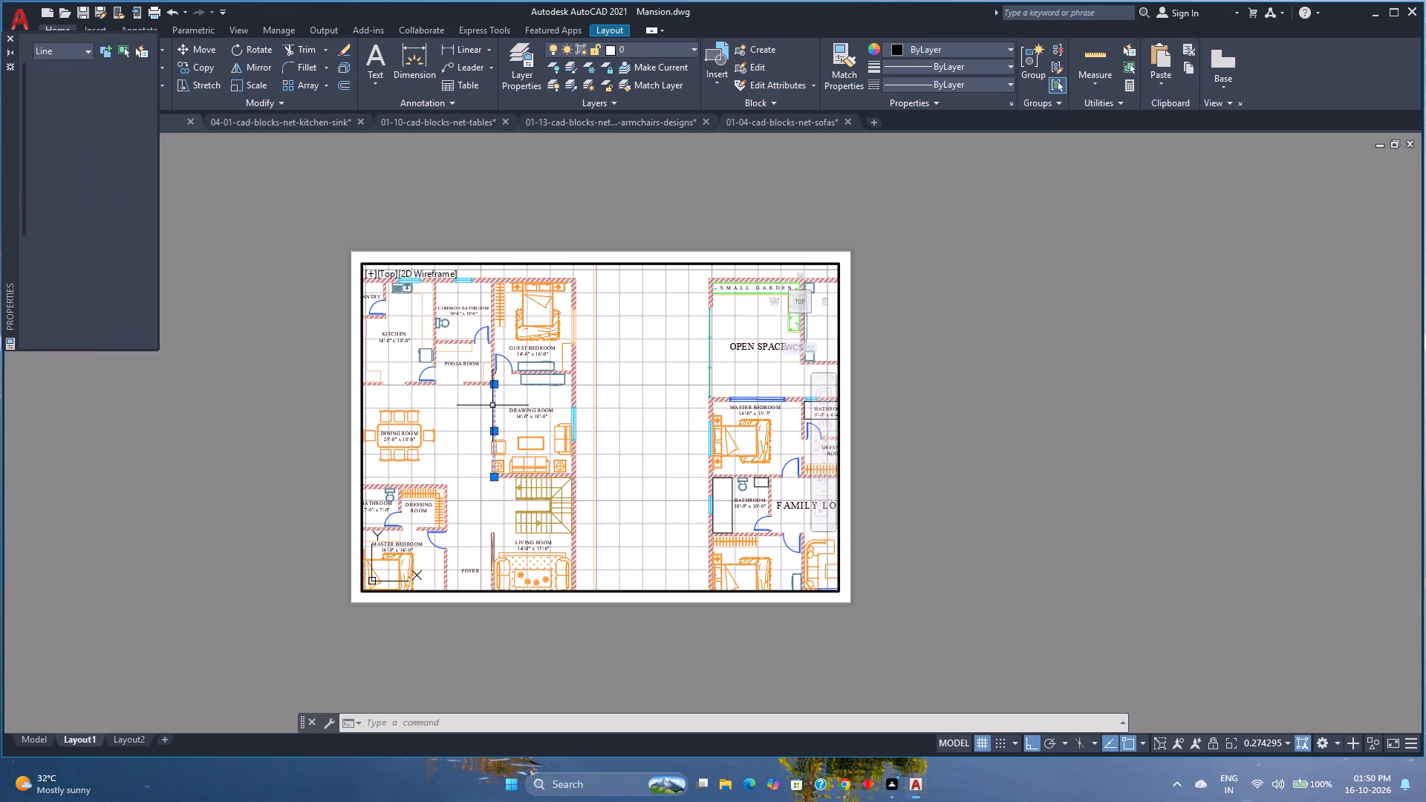
pyautogui.click(934, 80)
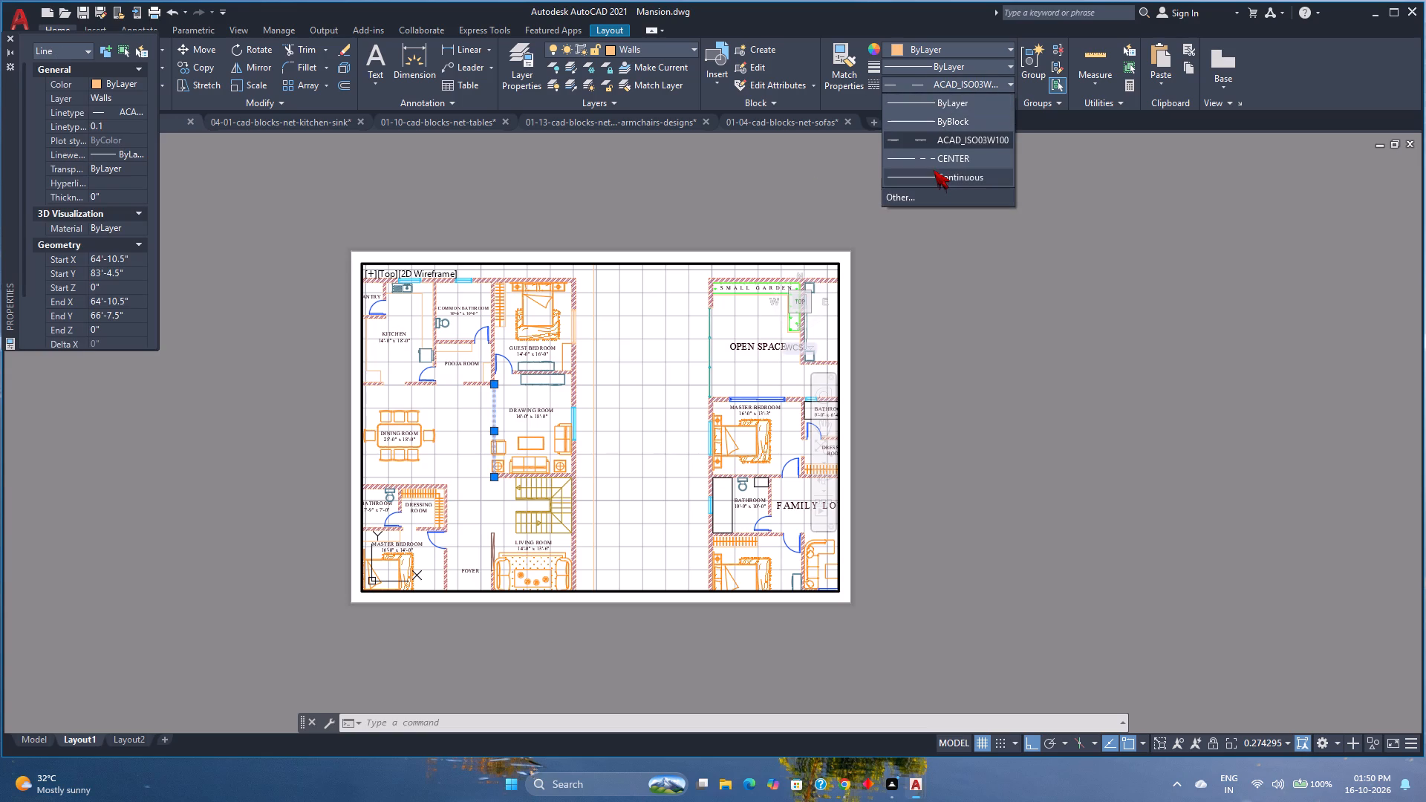
pyautogui.click(930, 195)
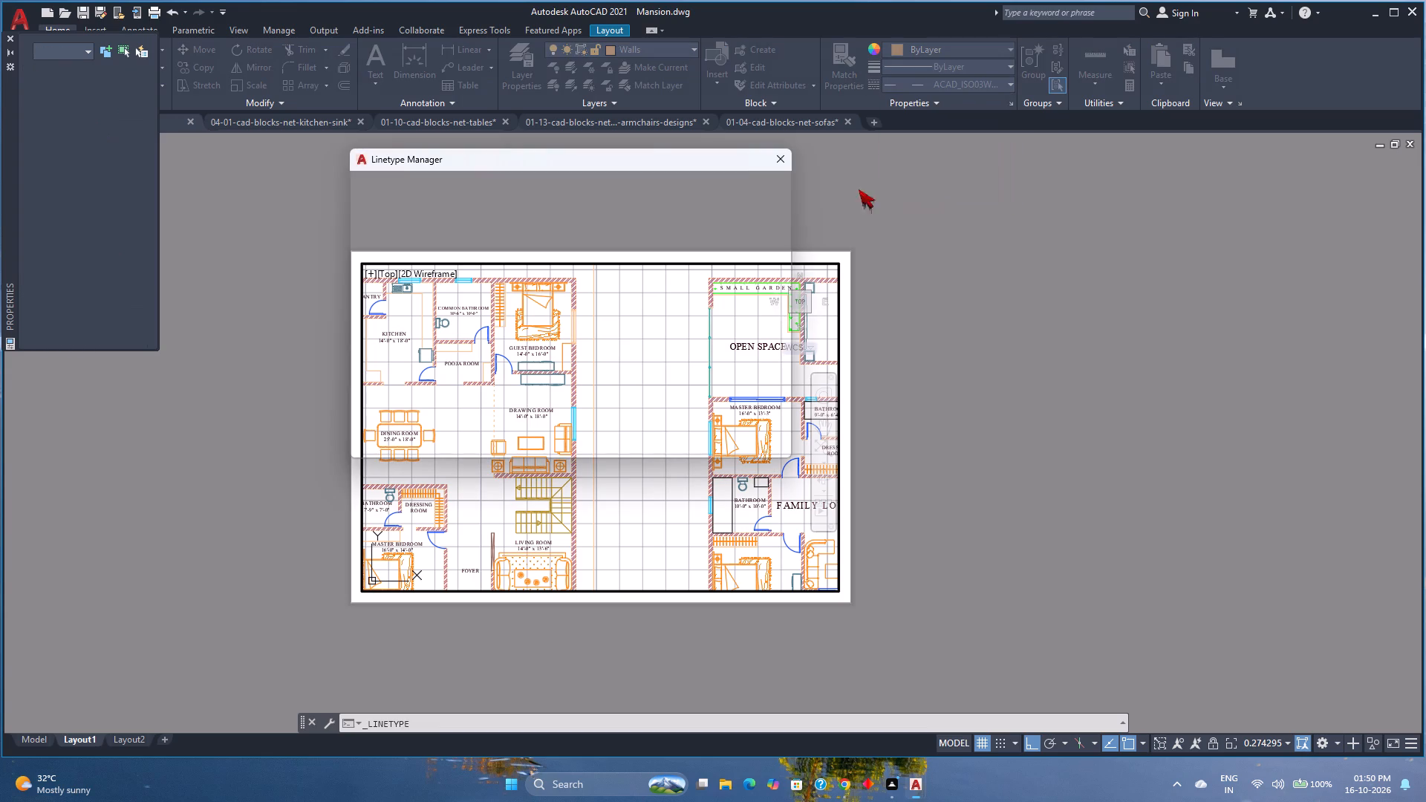
pyautogui.scroll(-2, 527, 302)
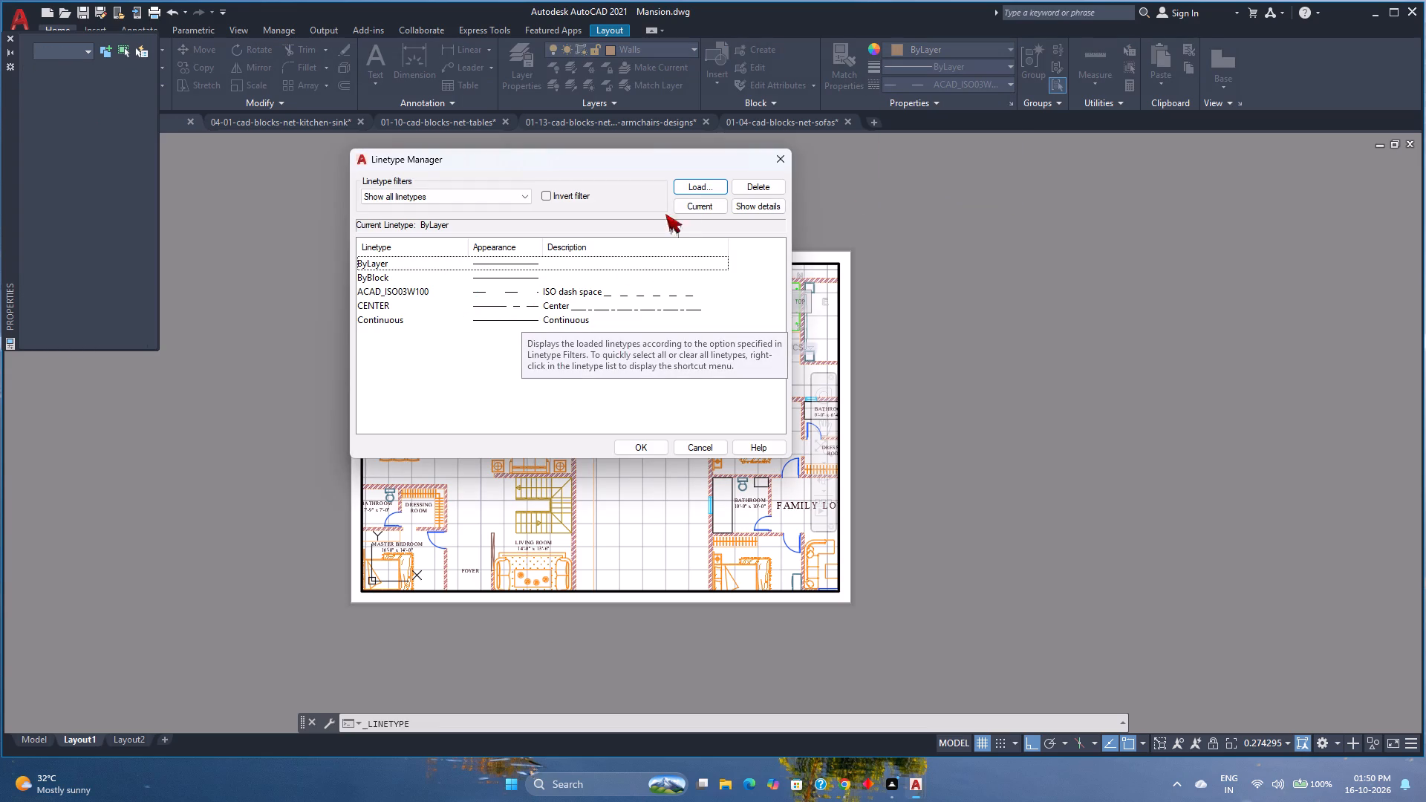
pyautogui.click(686, 194)
pyautogui.click(577, 289)
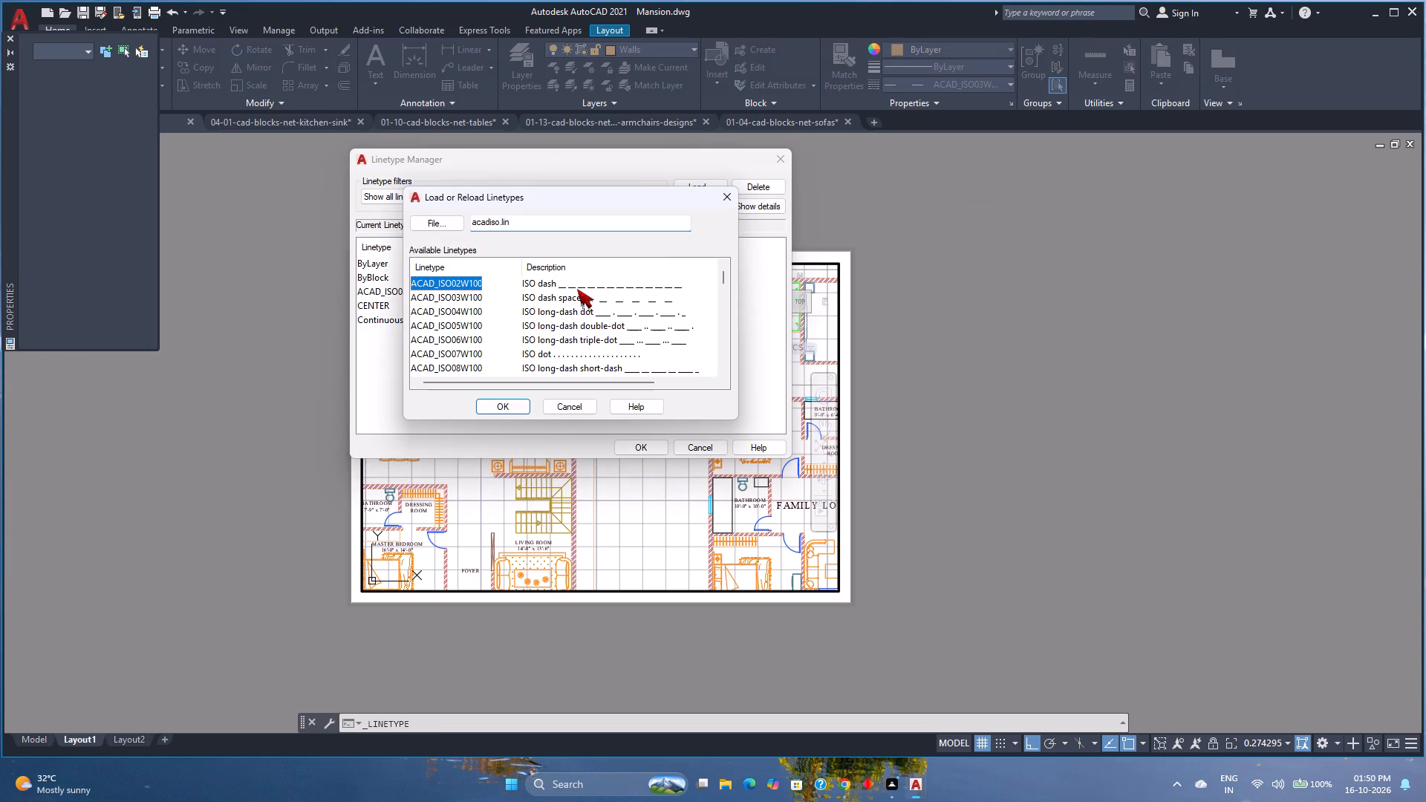
pyautogui.click(507, 405)
pyautogui.click(636, 443)
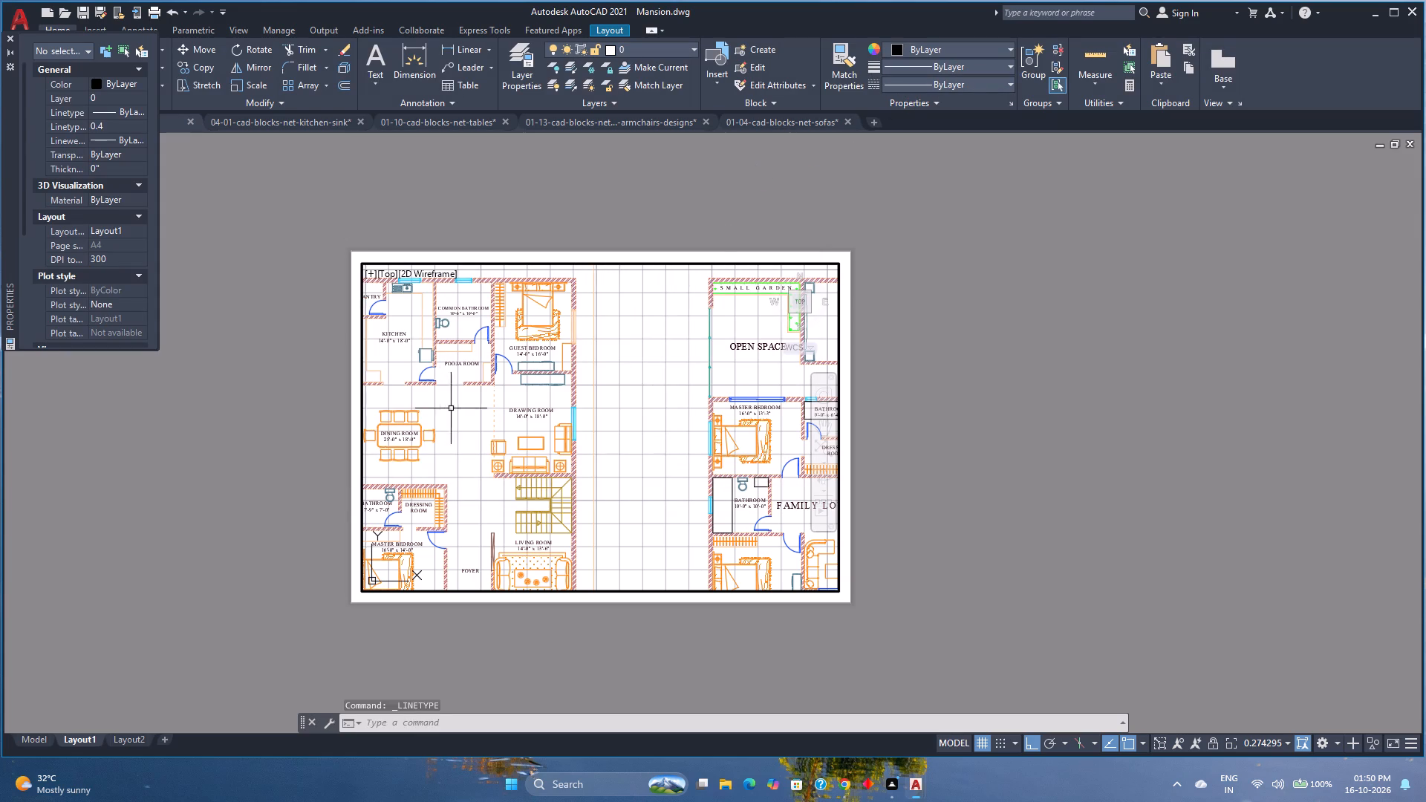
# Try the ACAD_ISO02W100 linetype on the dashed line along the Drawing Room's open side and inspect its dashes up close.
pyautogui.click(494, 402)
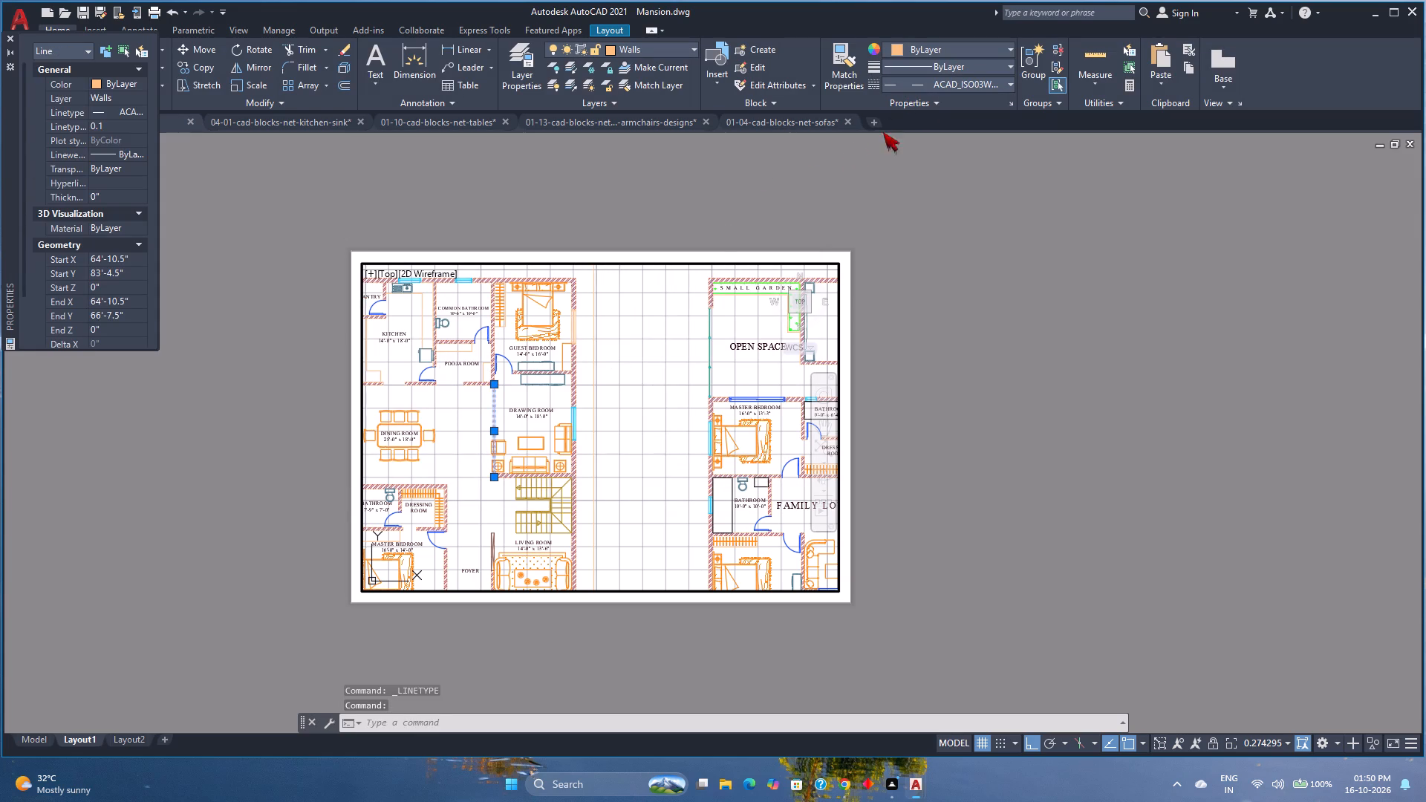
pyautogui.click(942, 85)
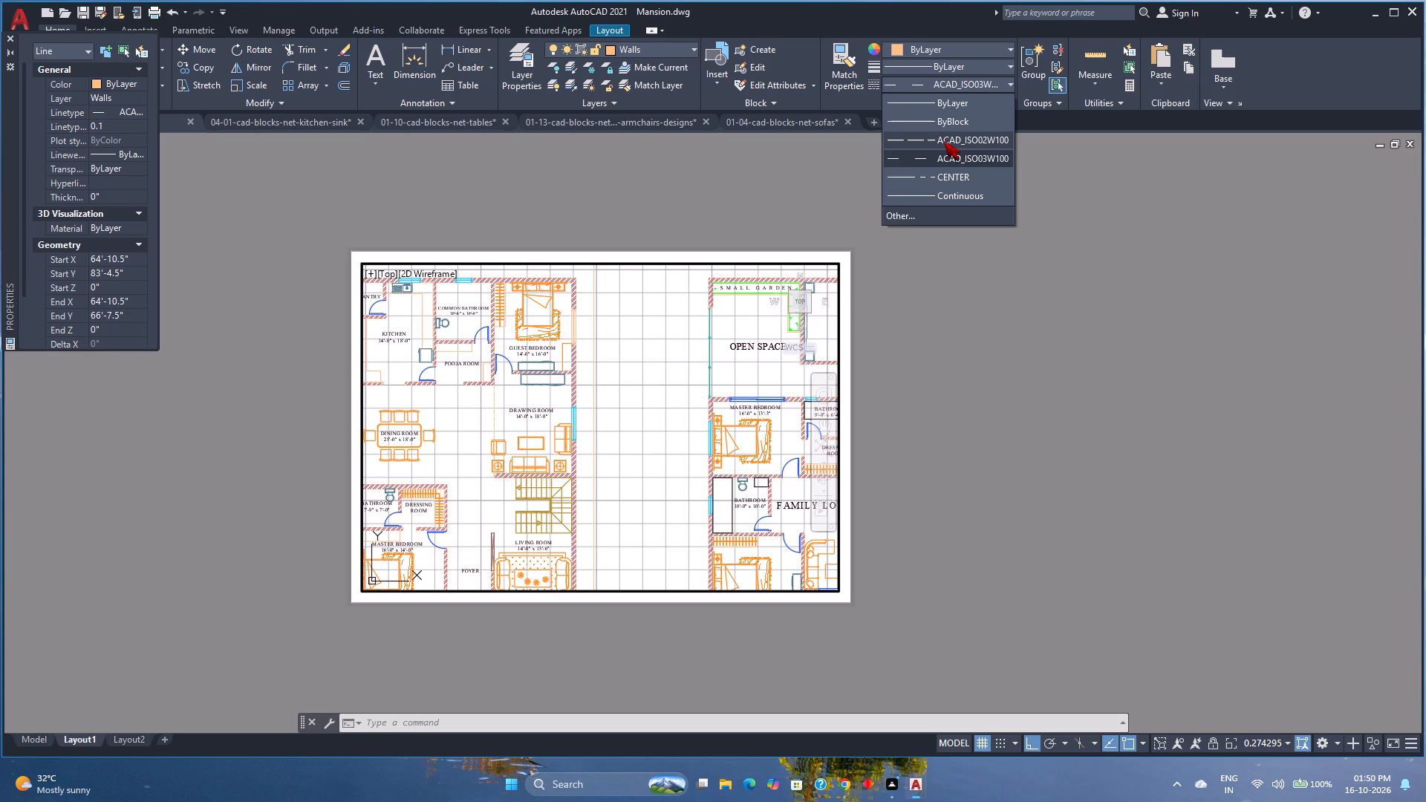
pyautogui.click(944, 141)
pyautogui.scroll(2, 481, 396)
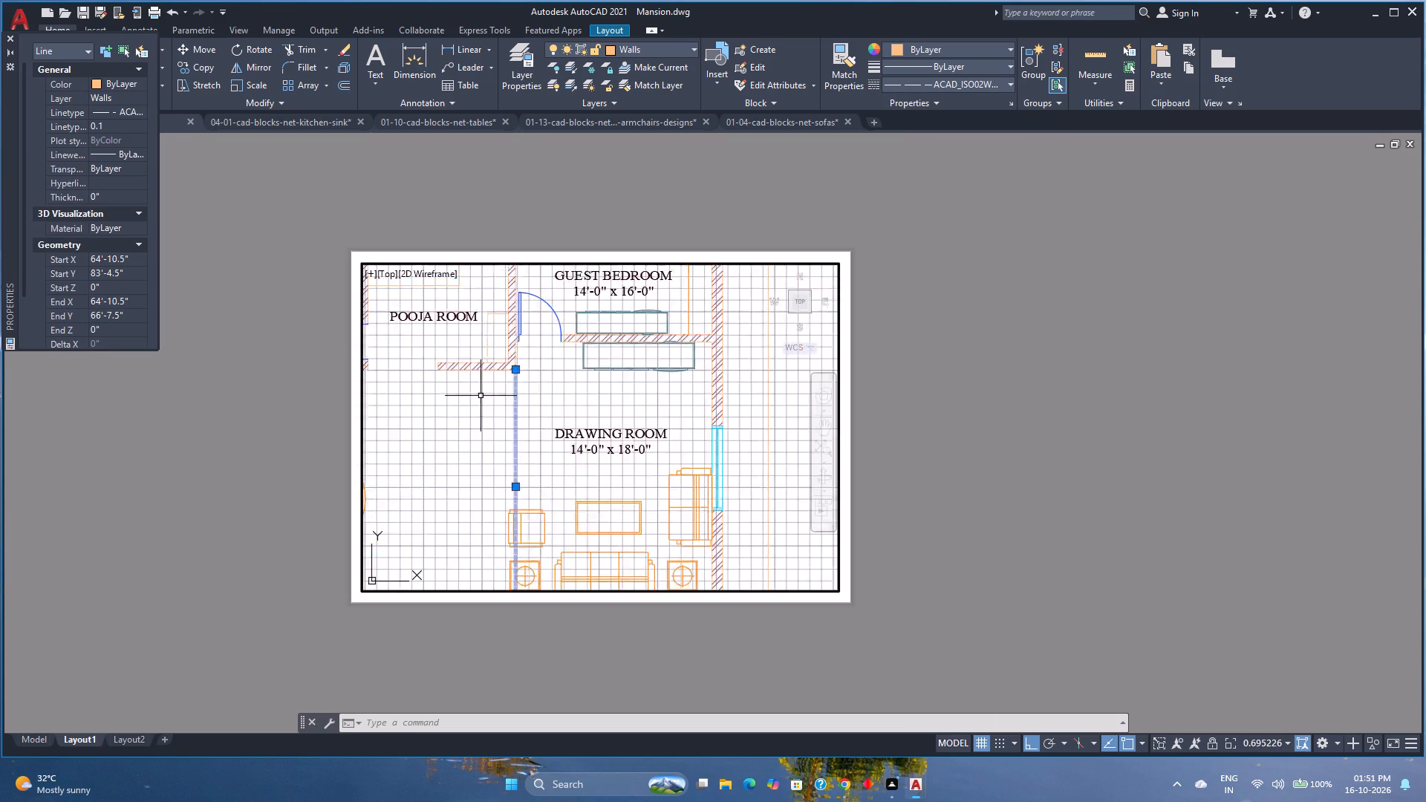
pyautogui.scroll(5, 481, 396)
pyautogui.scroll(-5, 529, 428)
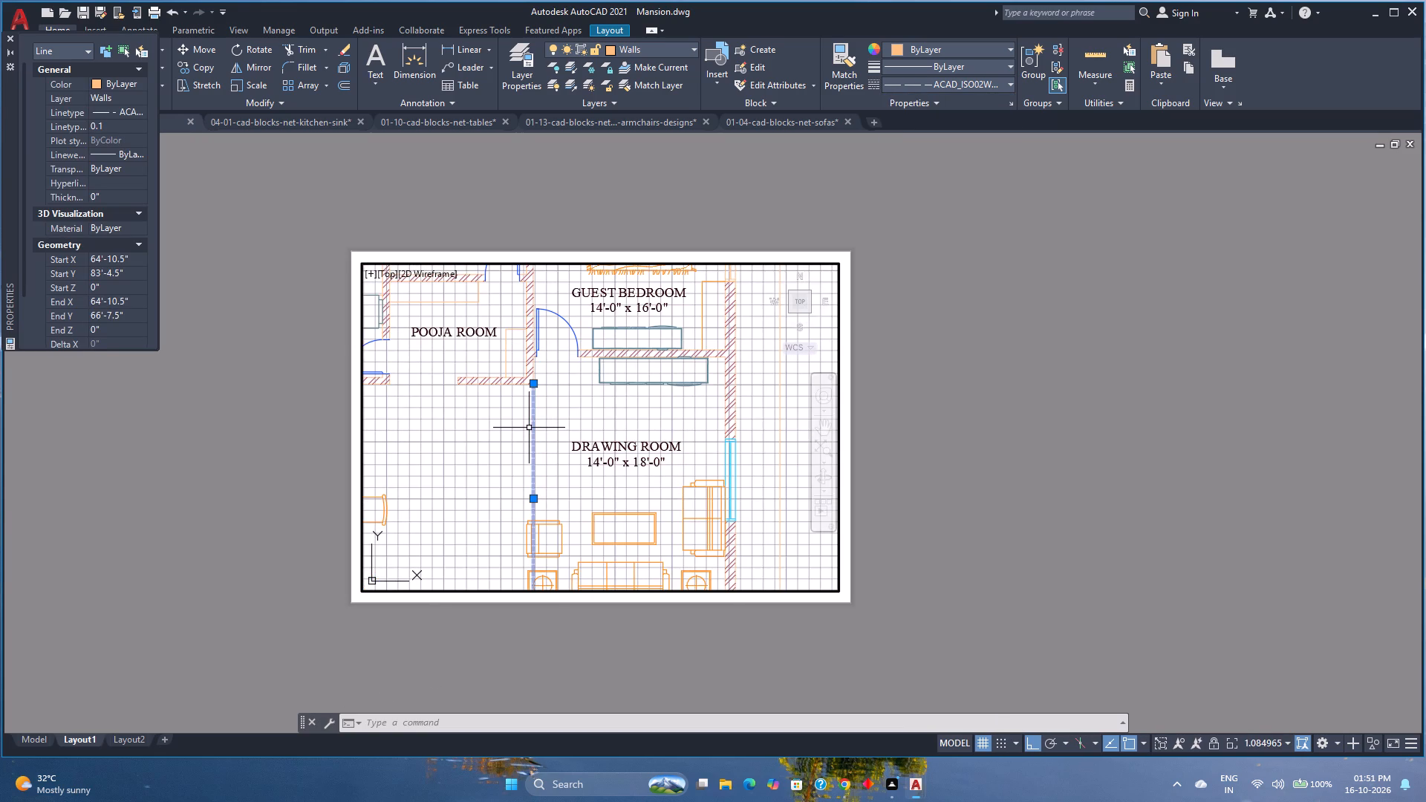
# Assign the ACAD_ISO03W100 linetype to the Drawing Room's dashed boundary line and clear the selection.
pyautogui.click(904, 88)
pyautogui.click(926, 154)
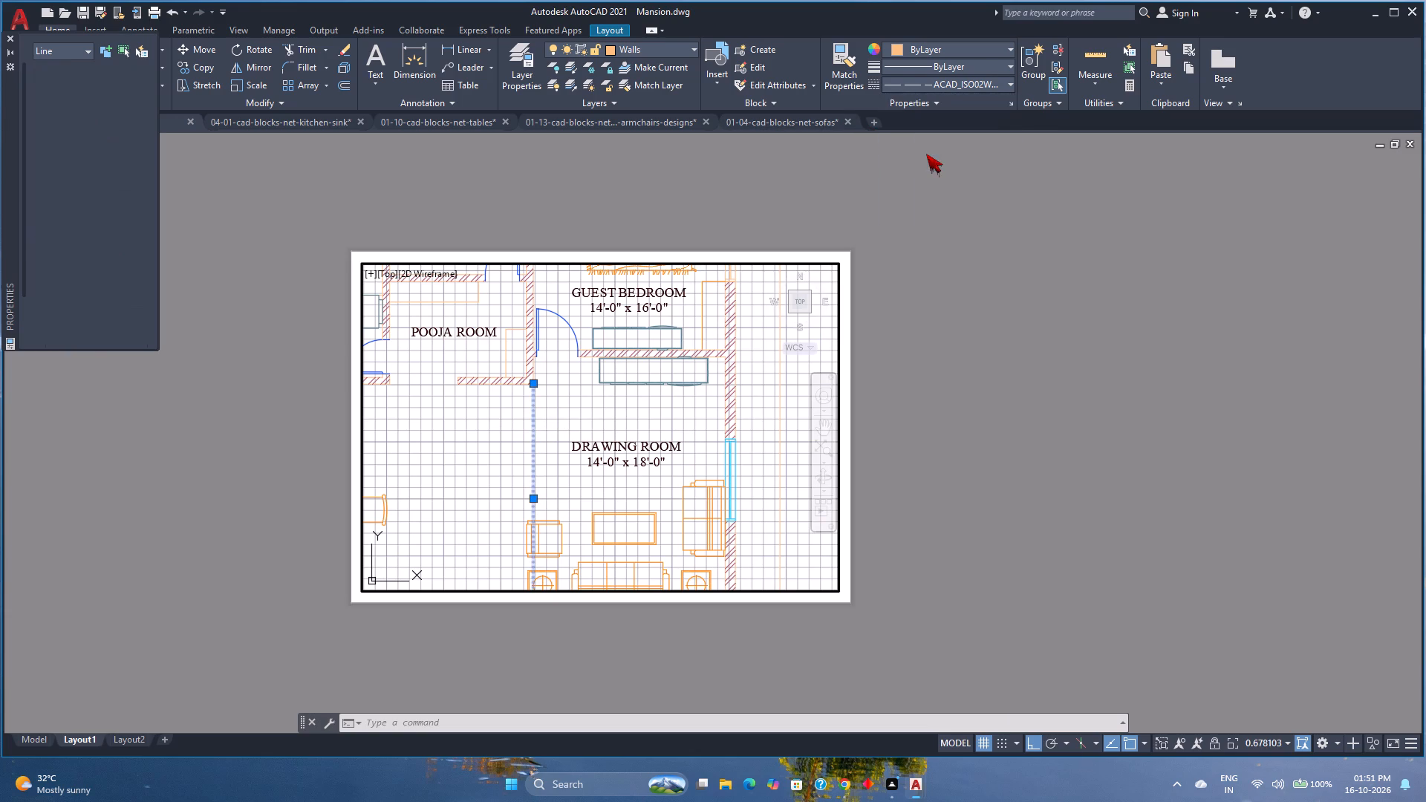
pyautogui.press('Escape')
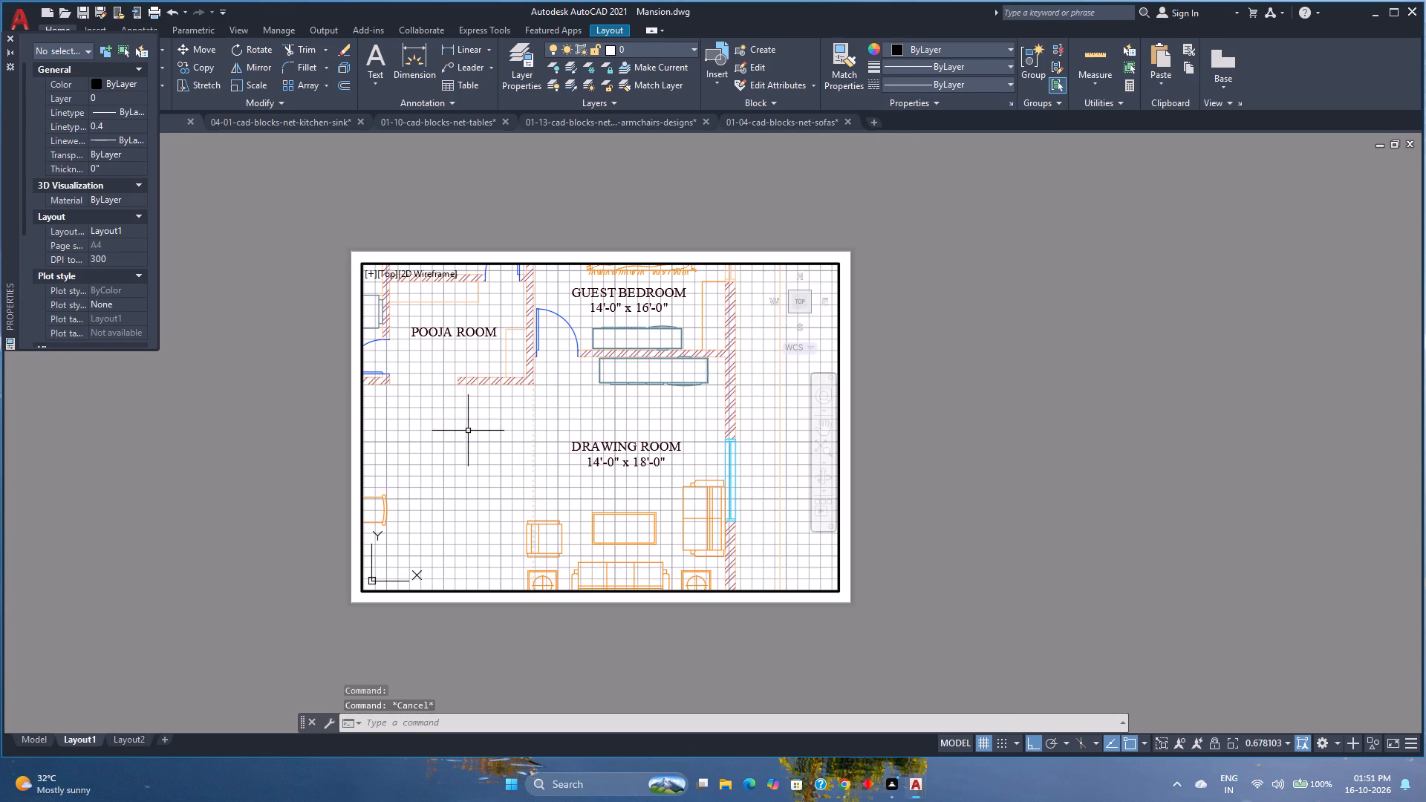
# Examine the dashed arrow path near the upper-floor staircase and the Drawing Room boundary line at overall plan scale.
pyautogui.scroll(-1, 468, 431)
pyautogui.scroll(-1, 512, 531)
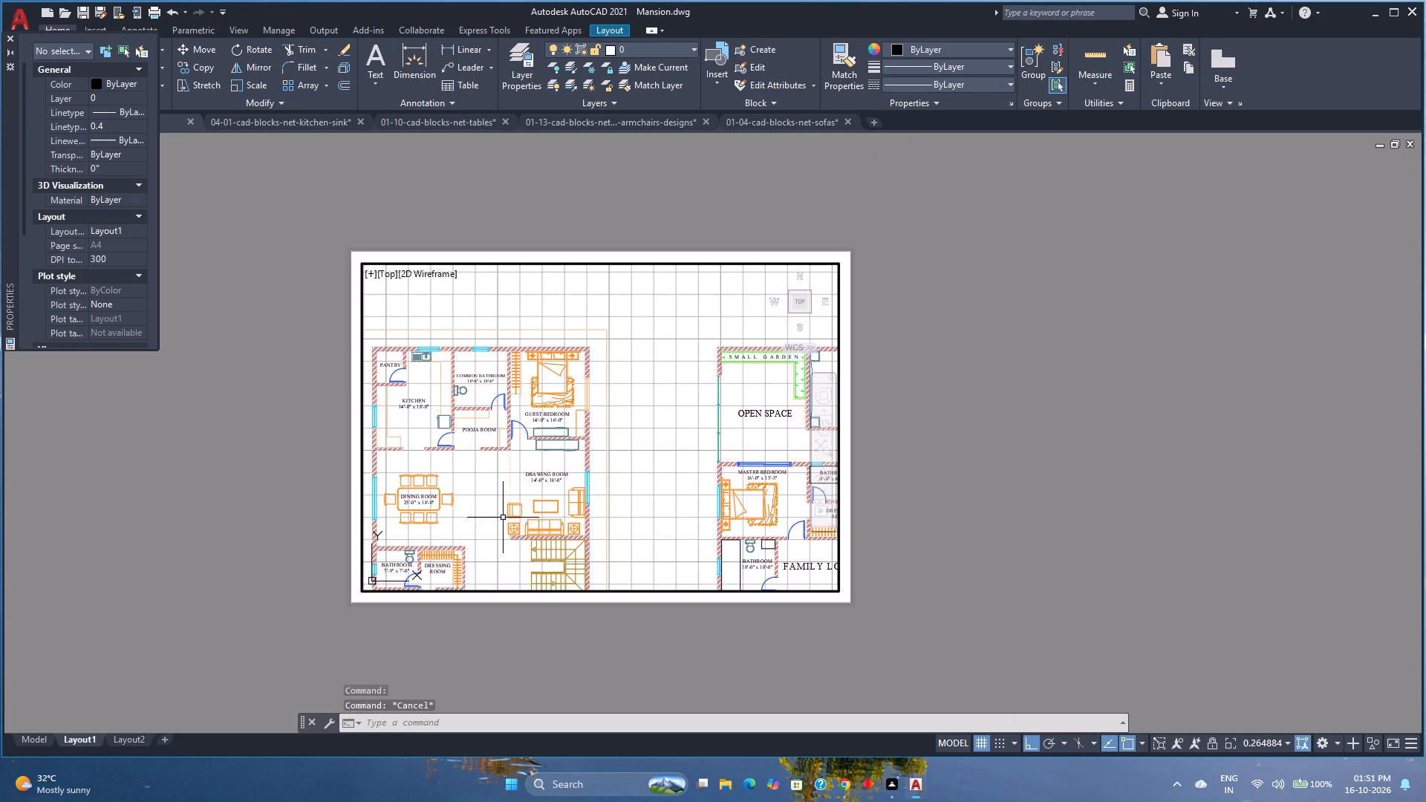
pyautogui.scroll(-1, 492, 495)
pyautogui.scroll(2, 732, 495)
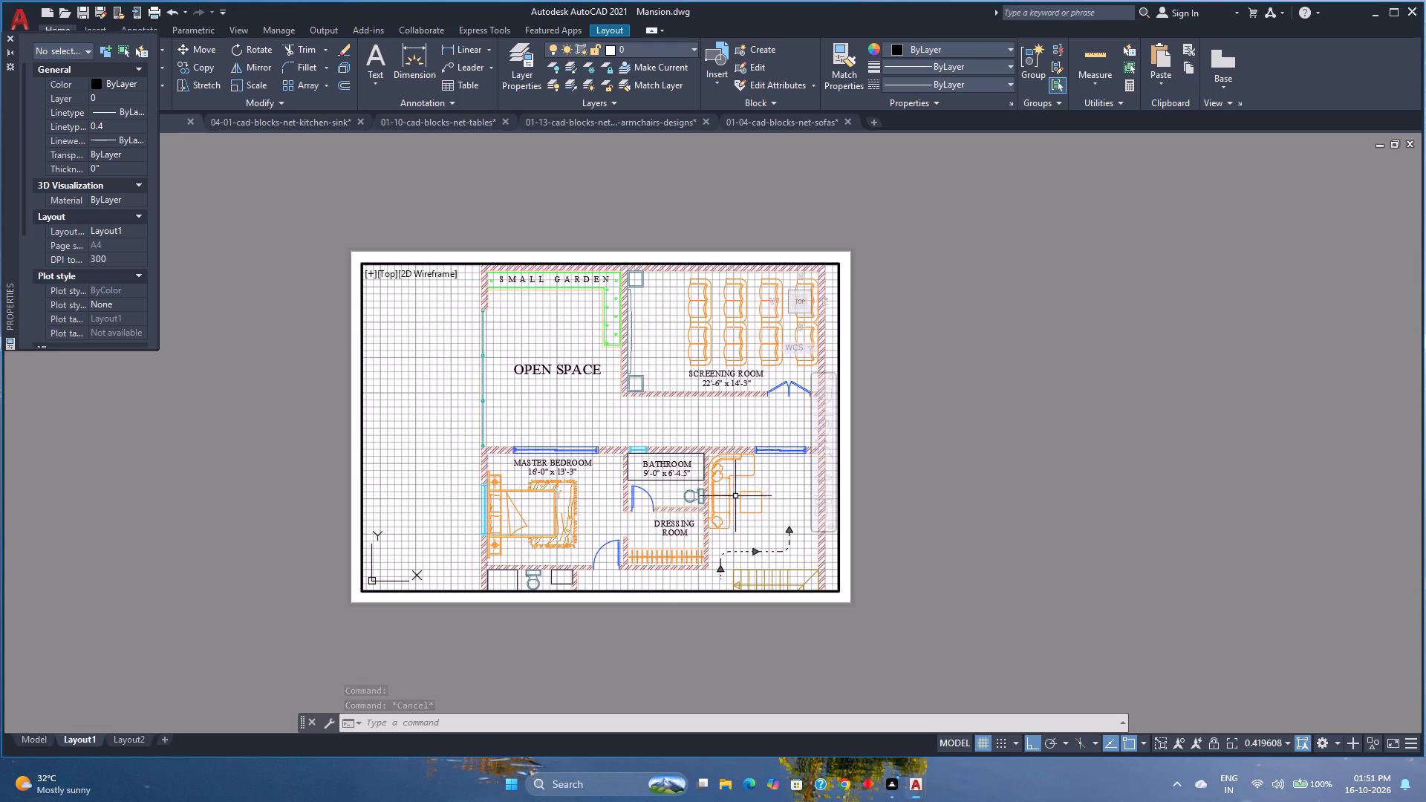
pyautogui.scroll(-1, 752, 526)
pyautogui.moveTo(575, 537); pyautogui.dragTo(733, 443, button='middle')
pyautogui.scroll(-1, 677, 442)
pyautogui.scroll(3, 570, 457)
pyautogui.scroll(-2, 570, 457)
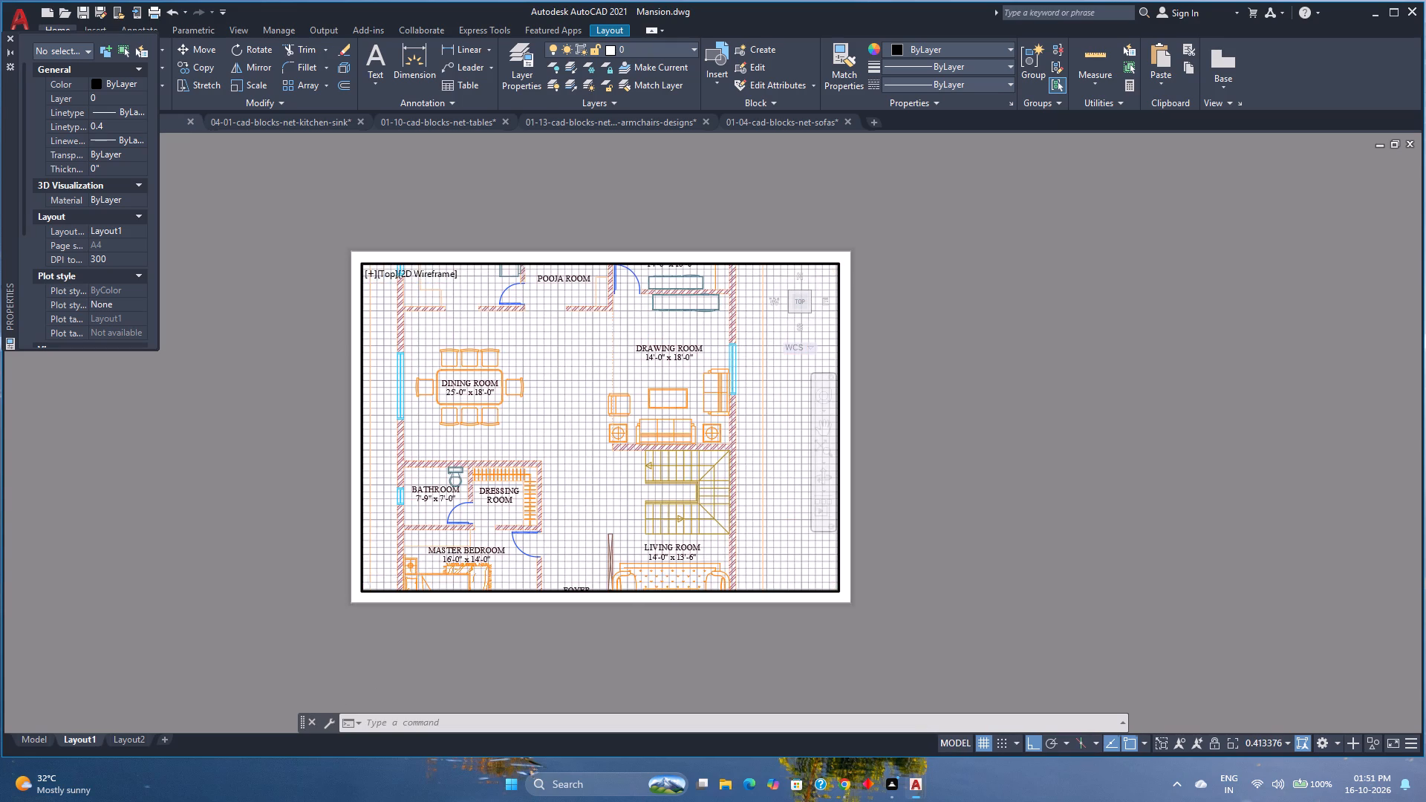
# Restore the saved FLOOR PLANS view in the Layout1 viewport.
pyautogui.click(391, 276)
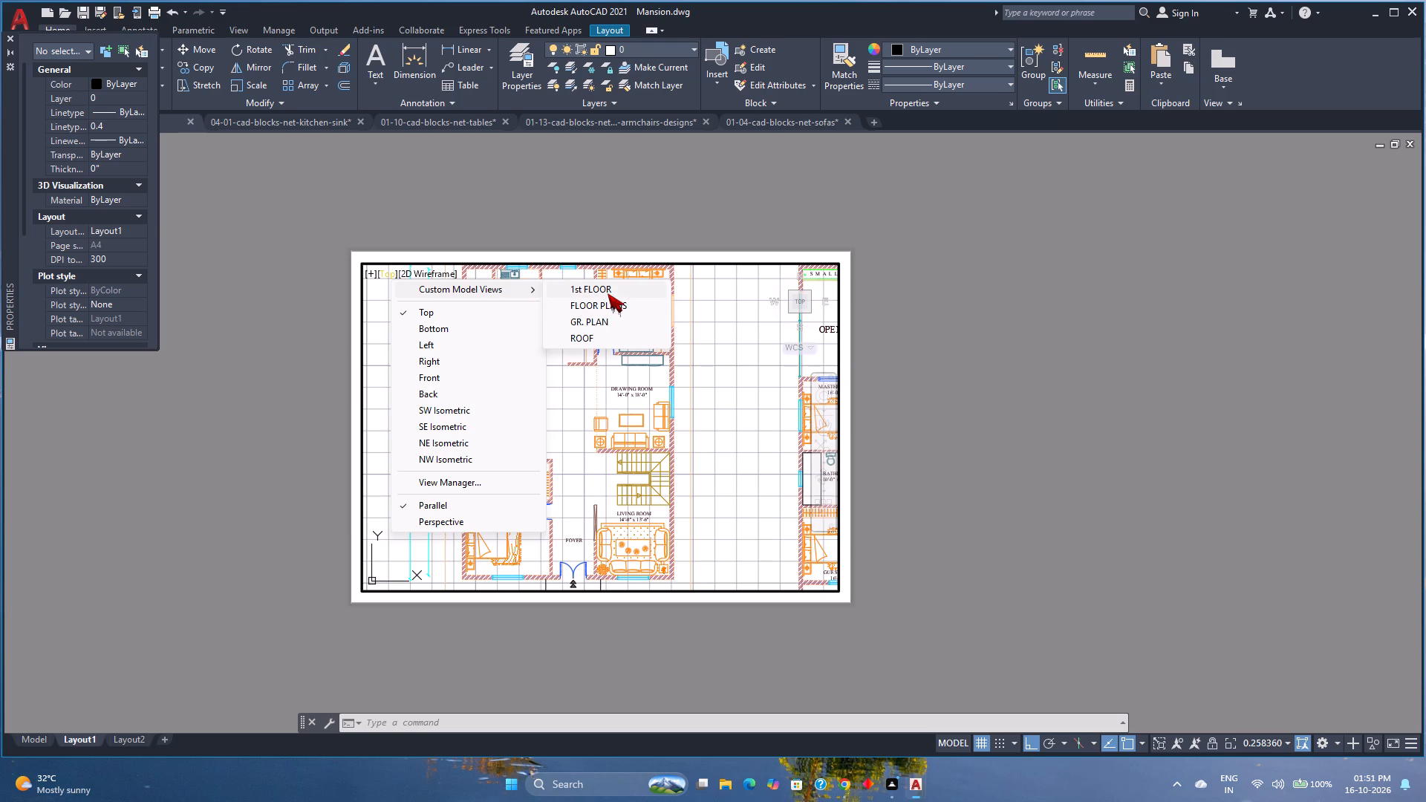
pyautogui.click(605, 302)
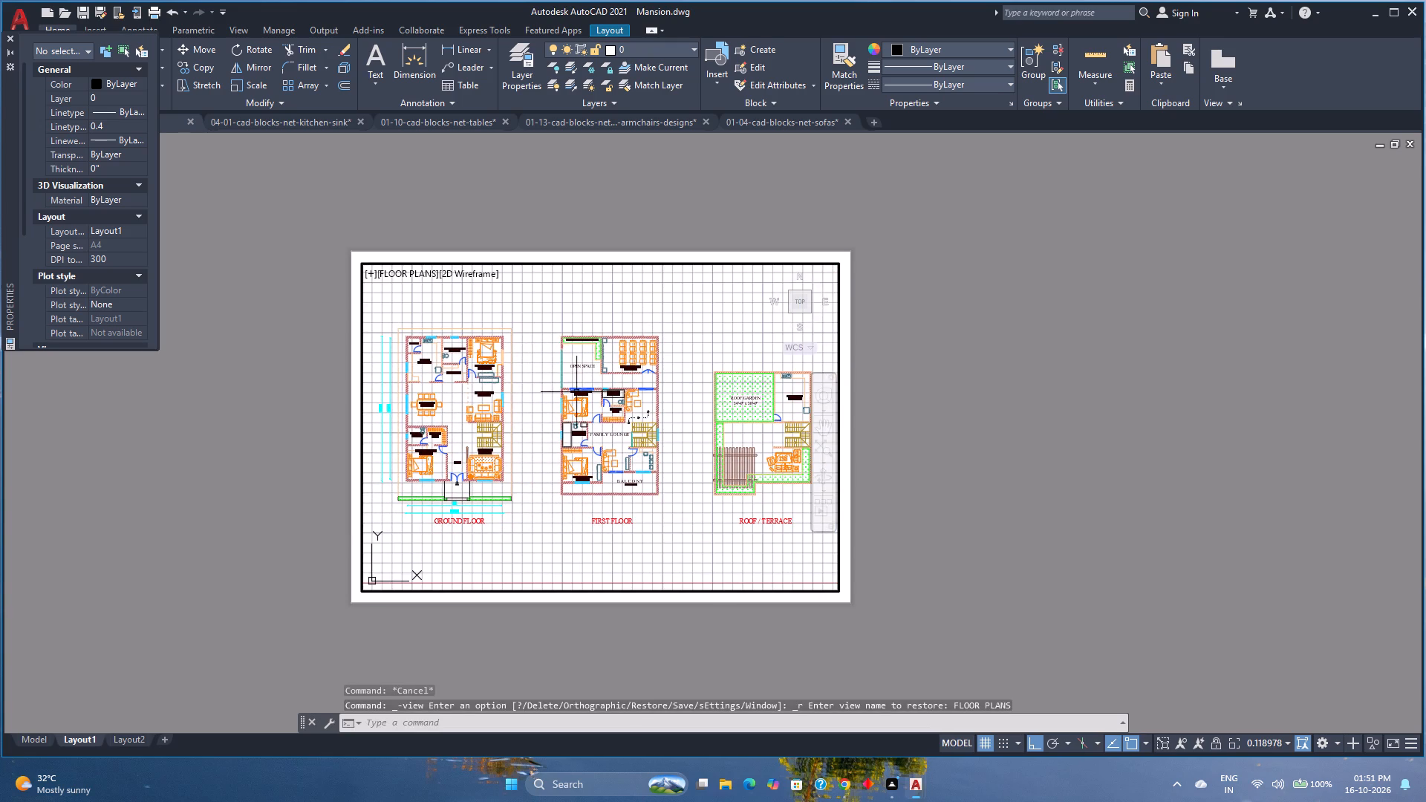
# Close the Properties palette to clear the drawing area.
pyautogui.click(16, 40)
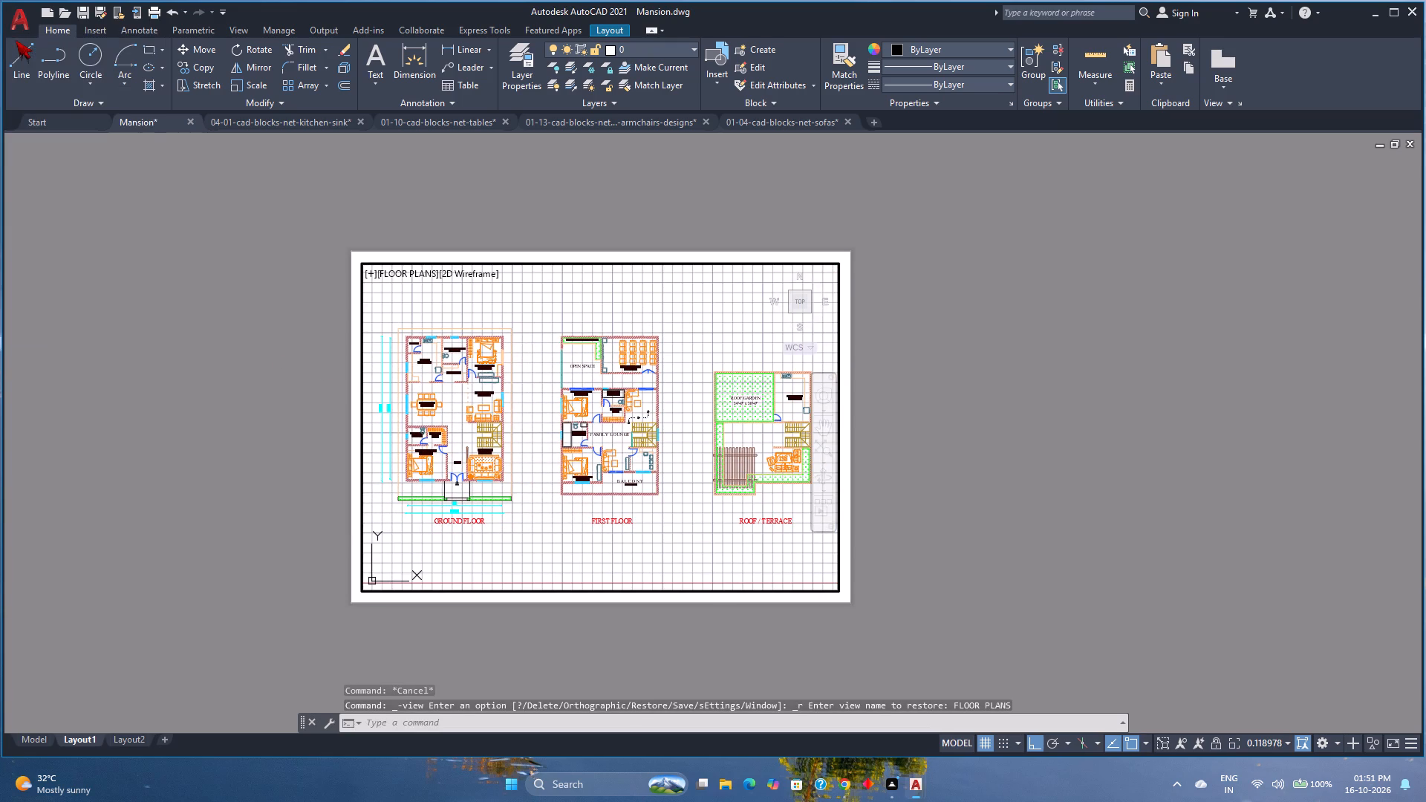
# Switch to model space and examine the ground, first floor and roof plans, including the dashed Drawing Room boundary and arrow path.
pyautogui.click(31, 739)
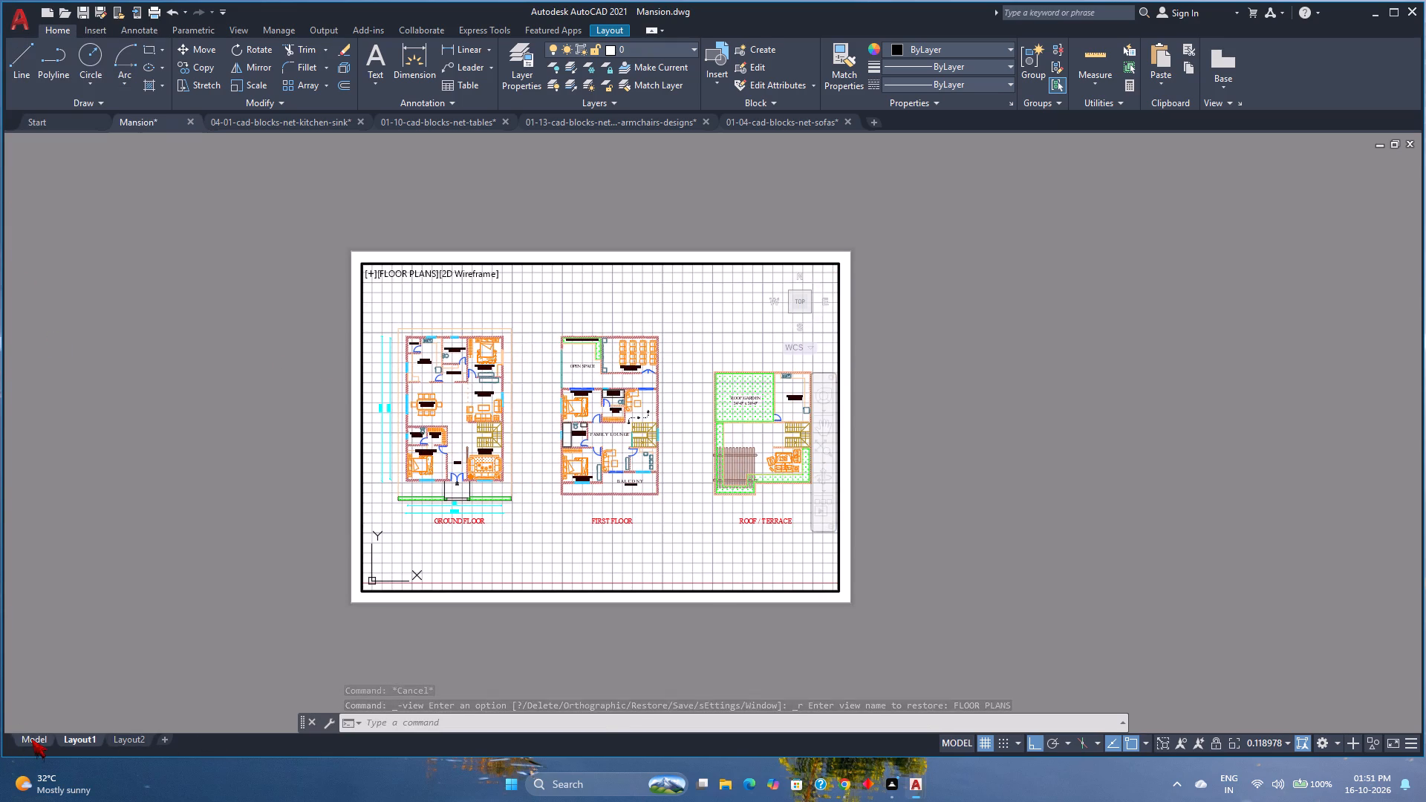
pyautogui.scroll(2, 290, 321)
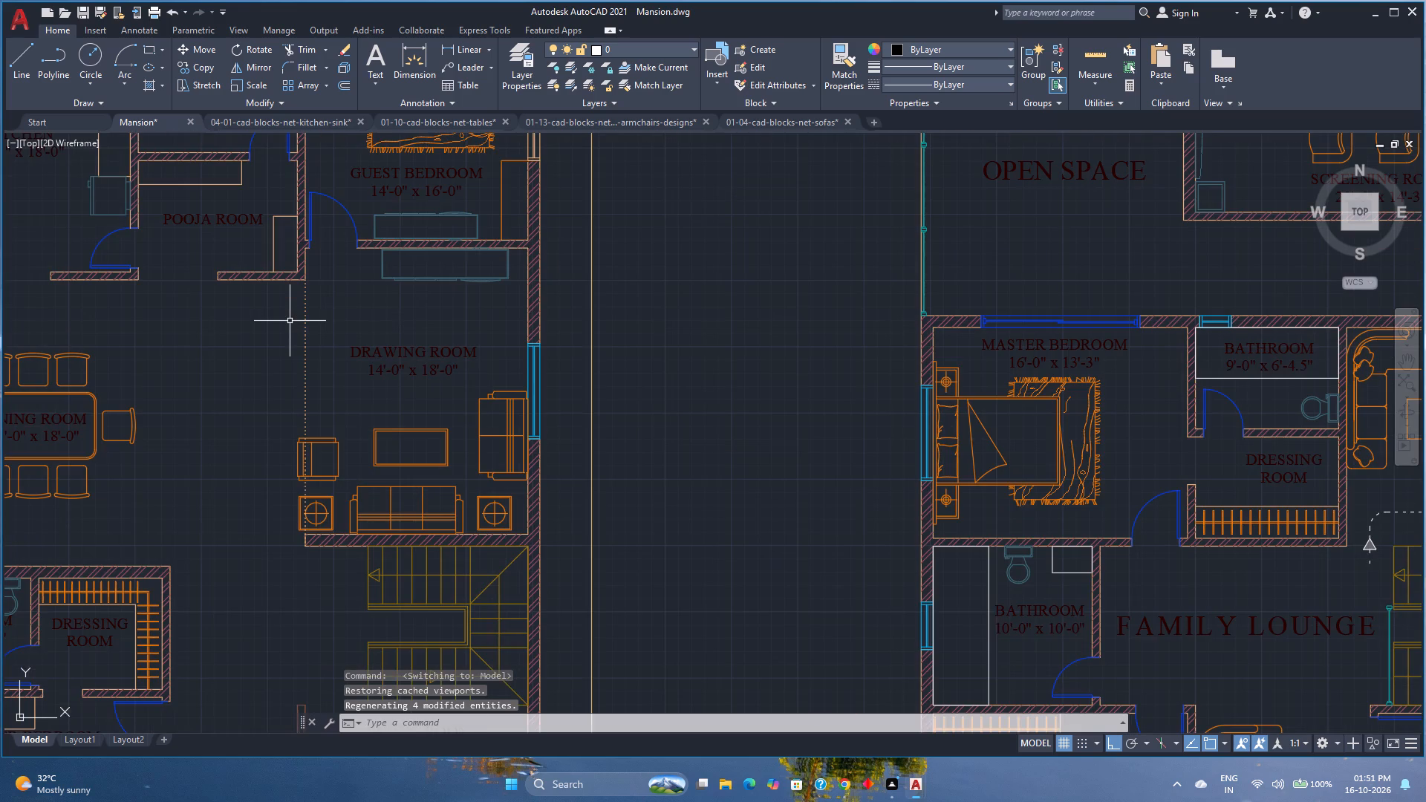
pyautogui.scroll(-2, 290, 321)
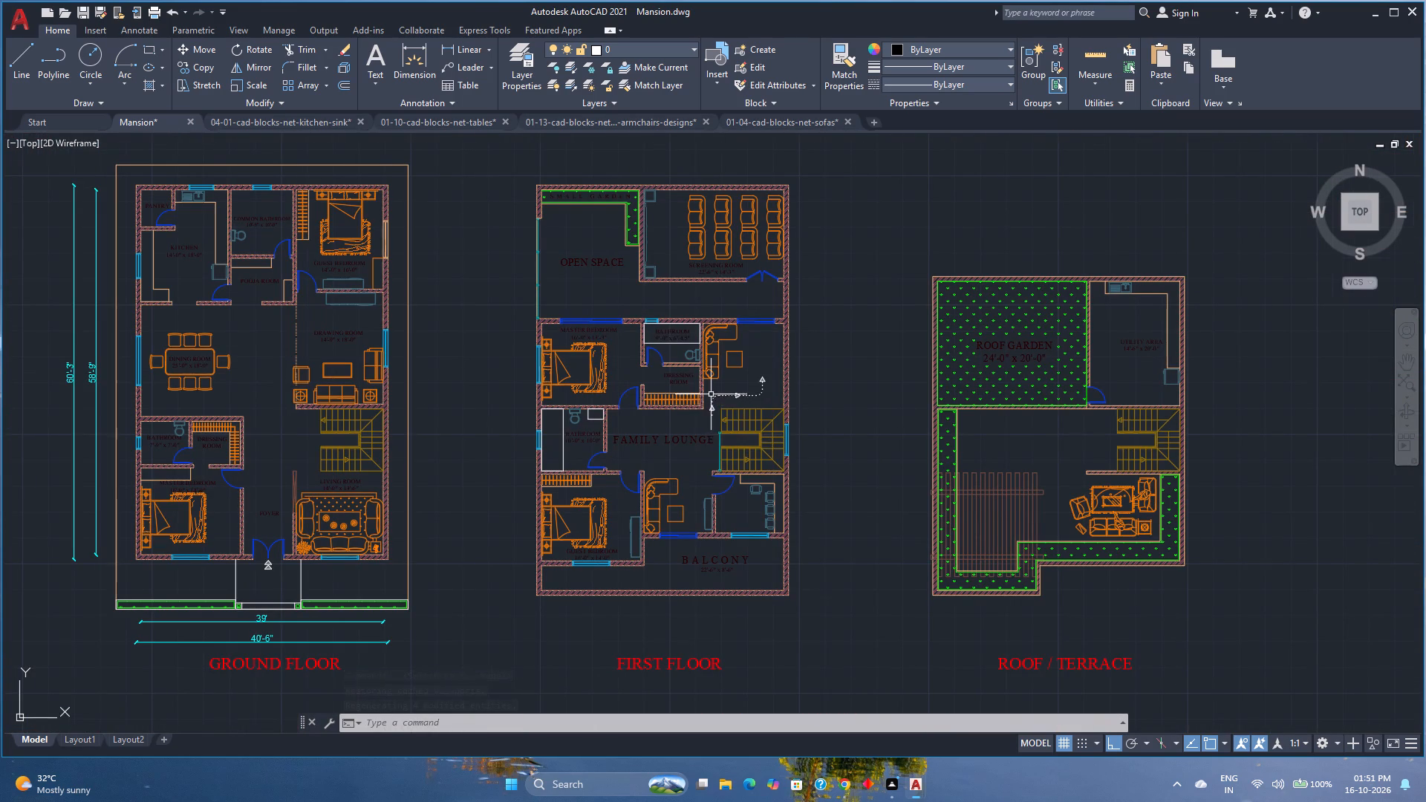
pyautogui.scroll(-1, 711, 394)
pyautogui.scroll(1, 711, 394)
pyautogui.scroll(-1, 711, 390)
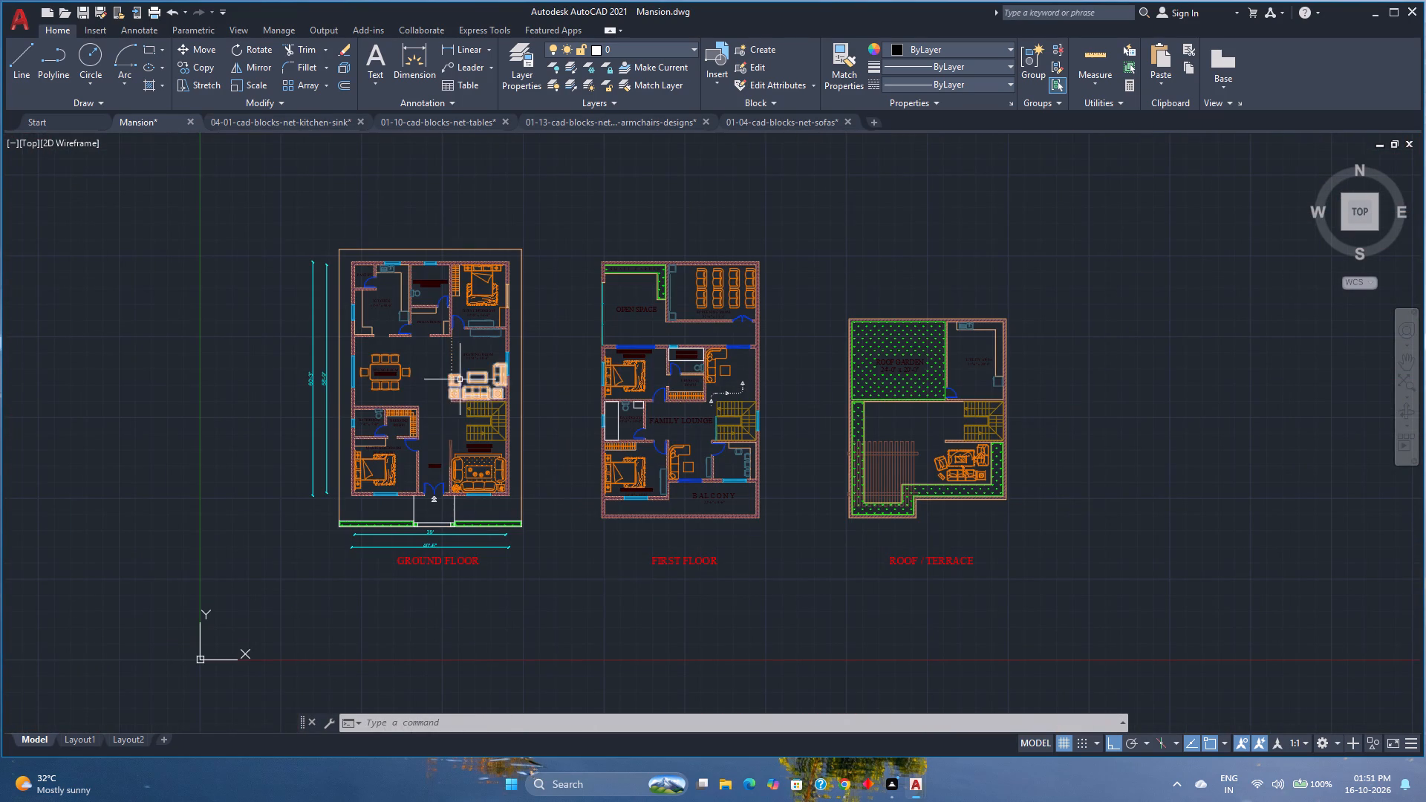
pyautogui.scroll(2, 432, 381)
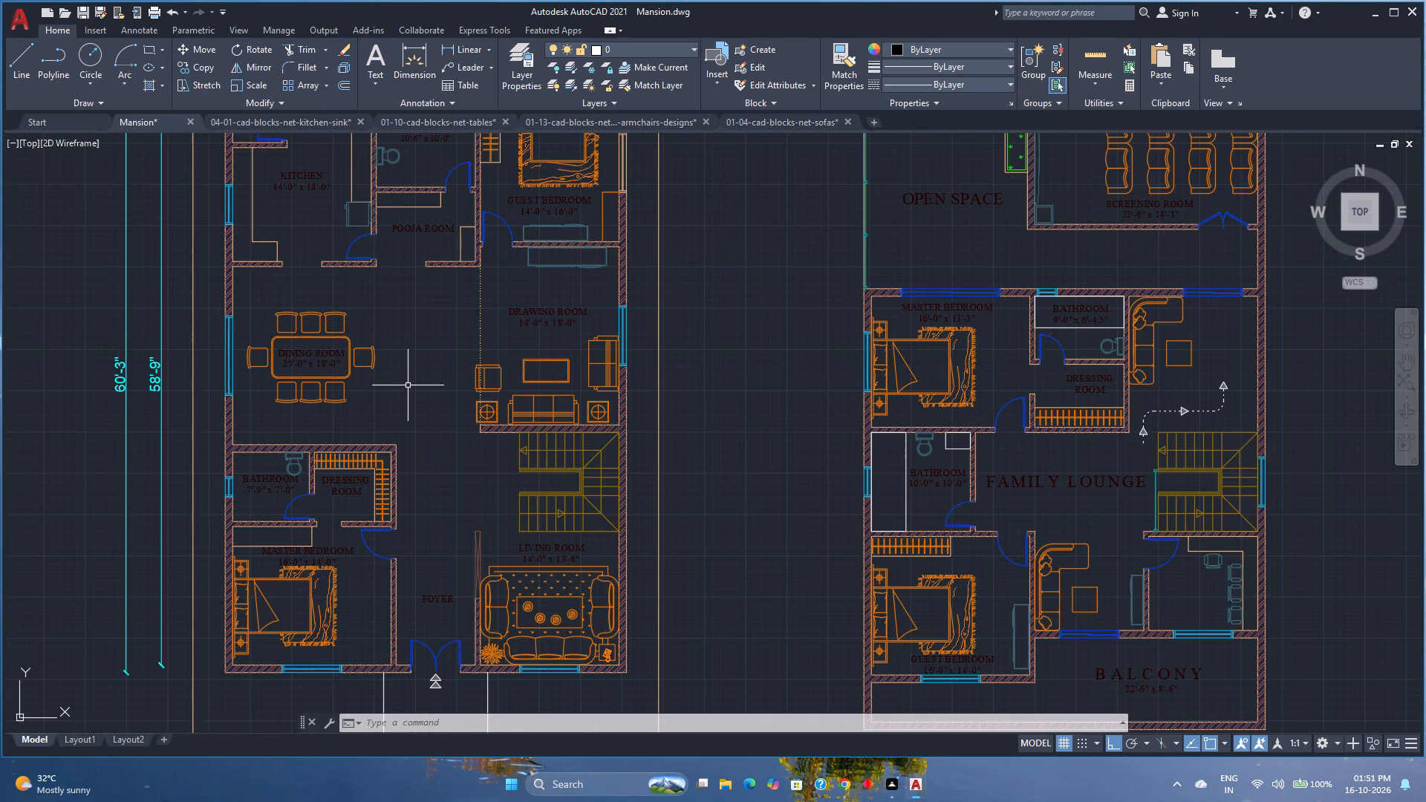
pyautogui.scroll(-1, 407, 385)
pyautogui.moveTo(686, 416); pyautogui.dragTo(672, 415, button='middle')
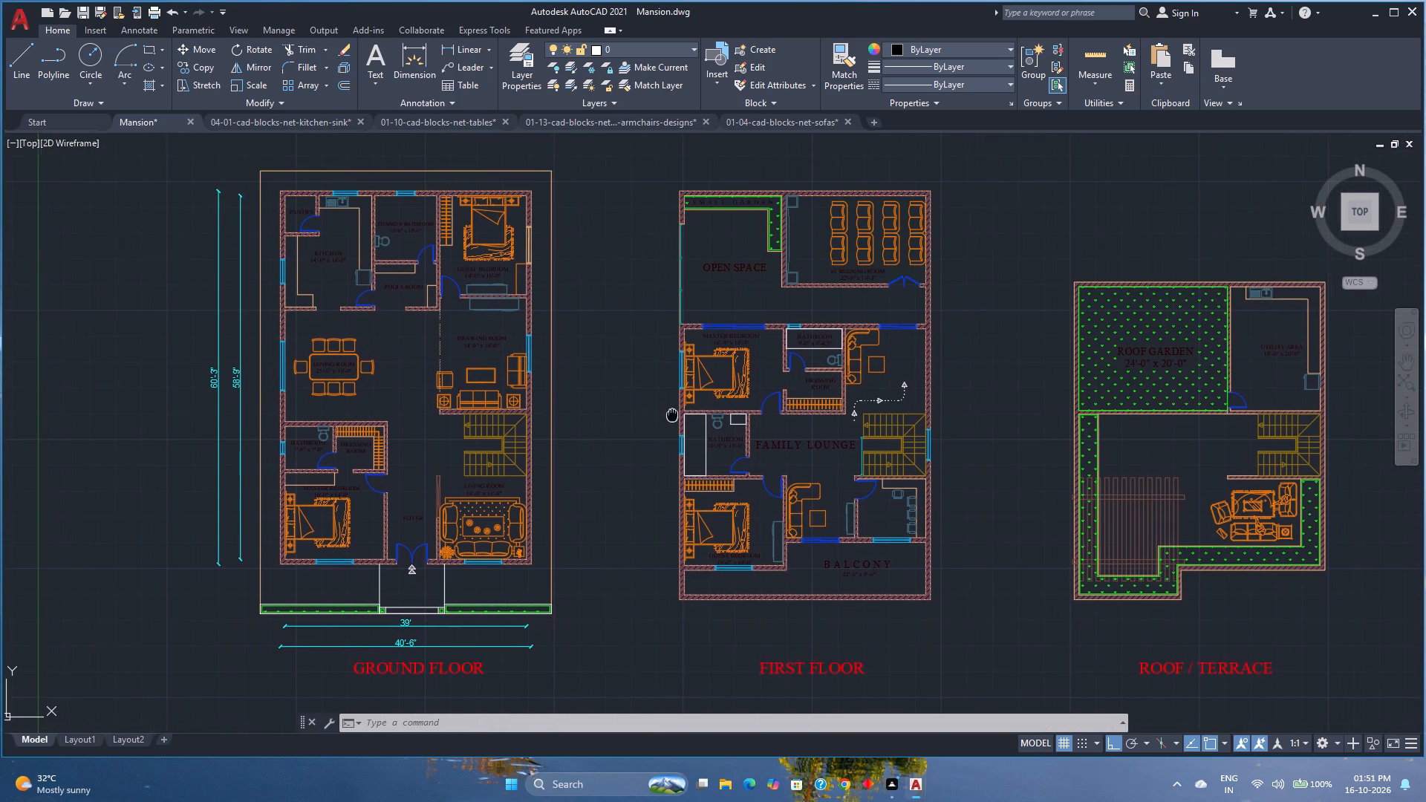
pyautogui.moveTo(672, 415); pyautogui.dragTo(671, 415, button='middle')
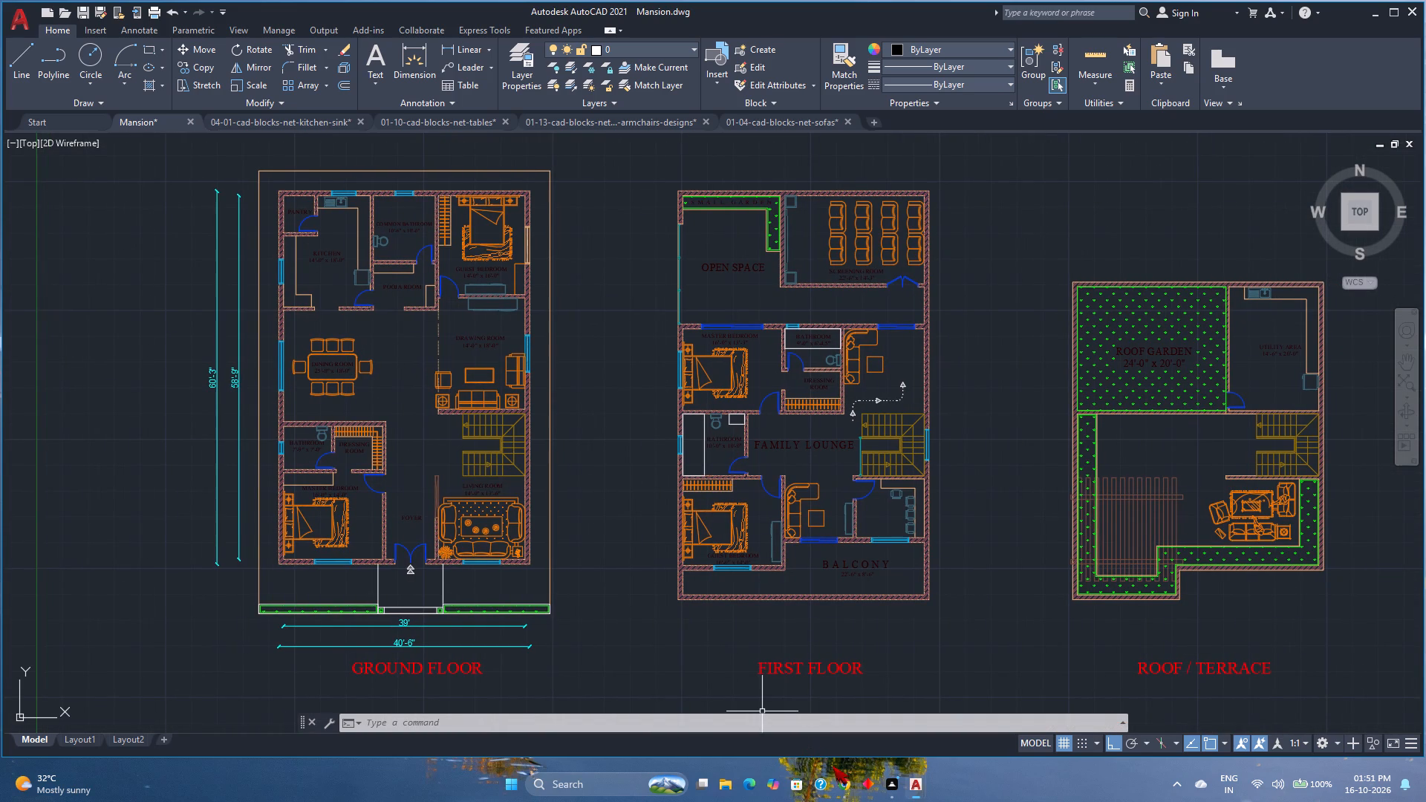
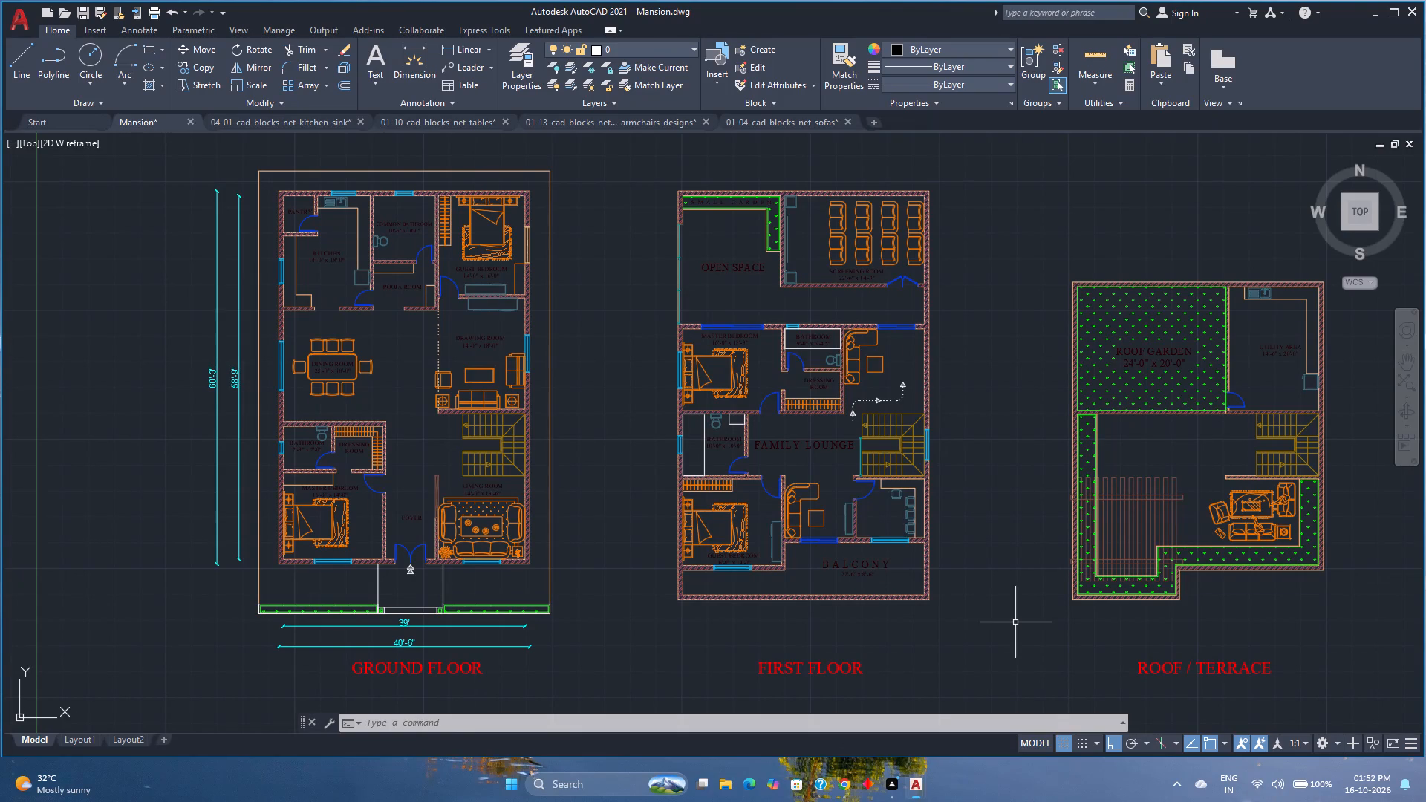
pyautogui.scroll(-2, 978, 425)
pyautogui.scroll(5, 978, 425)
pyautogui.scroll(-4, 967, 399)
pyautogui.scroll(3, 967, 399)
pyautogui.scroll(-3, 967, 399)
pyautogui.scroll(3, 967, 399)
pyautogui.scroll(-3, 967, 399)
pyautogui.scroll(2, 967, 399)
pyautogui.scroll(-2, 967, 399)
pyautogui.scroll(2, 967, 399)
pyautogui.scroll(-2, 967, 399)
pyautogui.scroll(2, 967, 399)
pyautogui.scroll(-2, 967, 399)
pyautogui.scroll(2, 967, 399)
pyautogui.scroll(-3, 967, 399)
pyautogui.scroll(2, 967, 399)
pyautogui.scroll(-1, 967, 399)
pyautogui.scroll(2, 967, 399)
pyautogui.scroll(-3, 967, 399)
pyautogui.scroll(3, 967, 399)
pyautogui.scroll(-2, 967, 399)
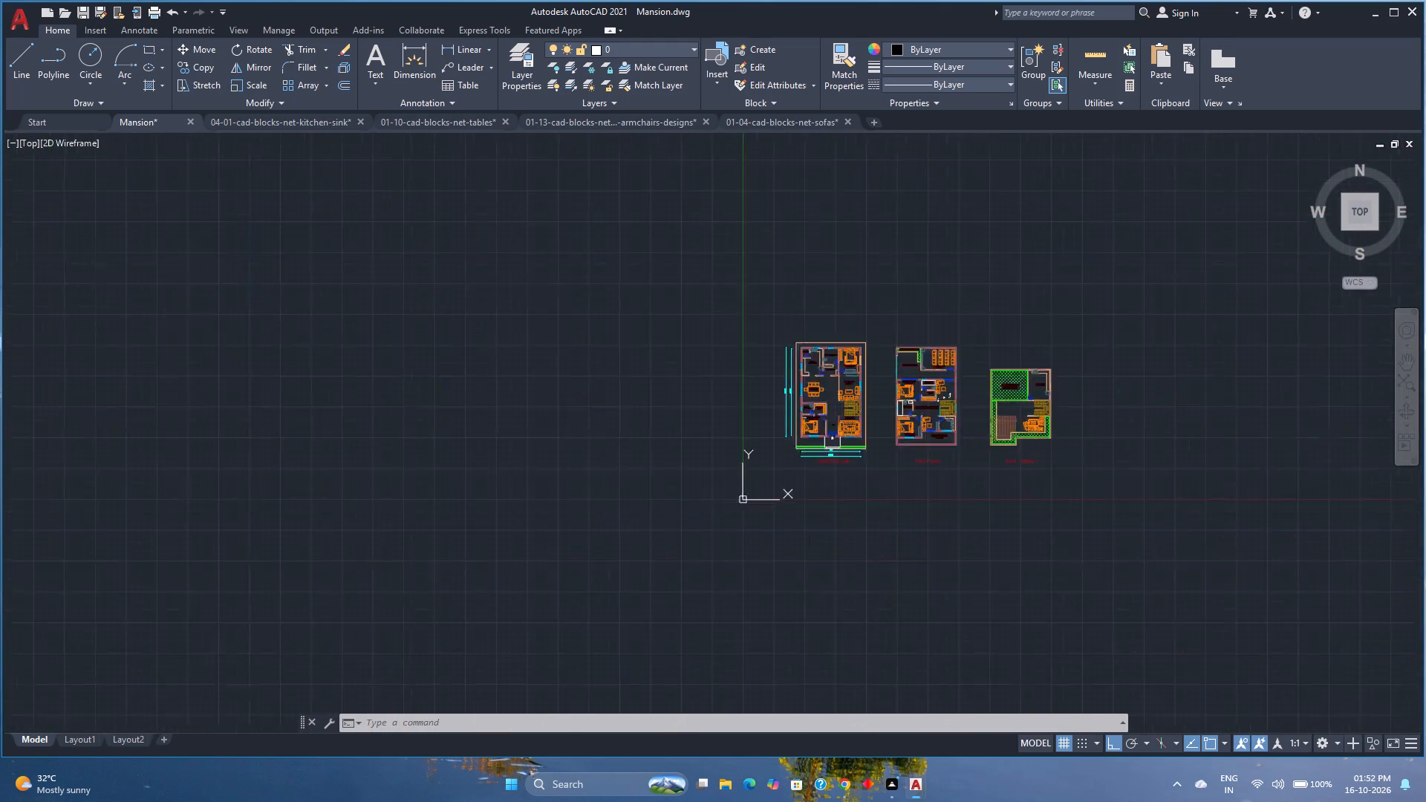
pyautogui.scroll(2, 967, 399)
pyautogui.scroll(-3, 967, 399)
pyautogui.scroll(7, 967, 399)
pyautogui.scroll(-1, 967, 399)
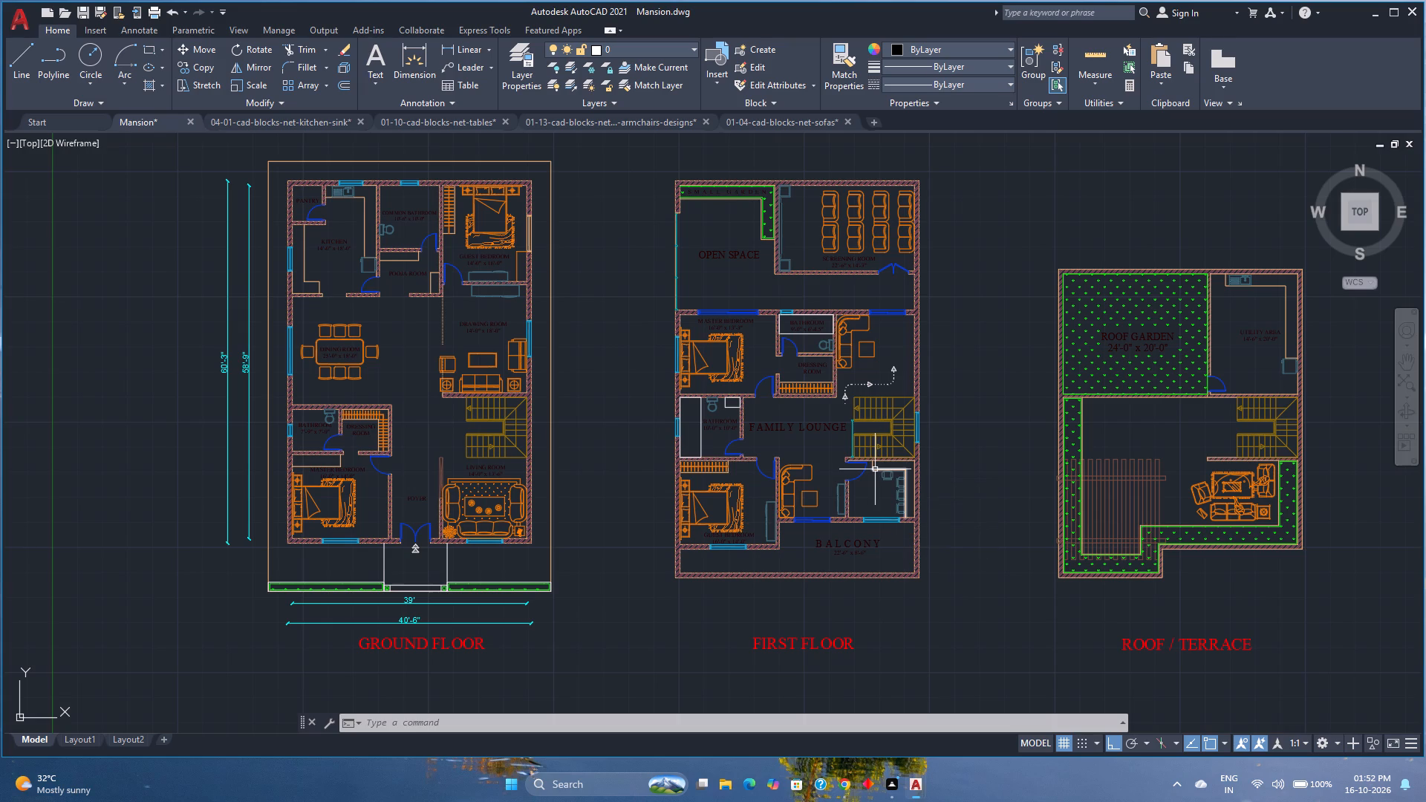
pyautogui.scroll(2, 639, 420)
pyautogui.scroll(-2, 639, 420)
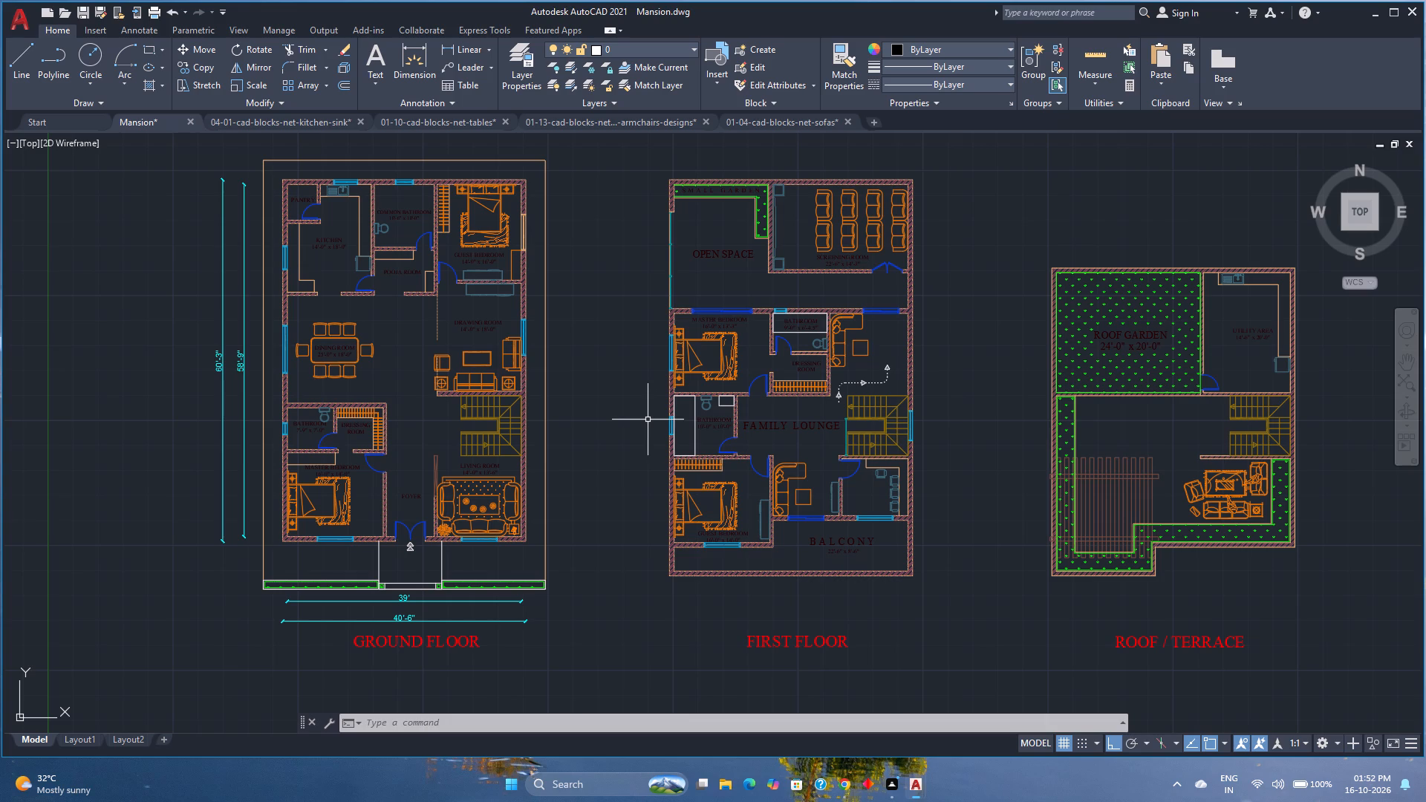
# Copy the GROUND FLOOR label about 87 ft straight up, placing the copy above the ground floor plan.
pyautogui.scroll(-1, 648, 420)
pyautogui.moveTo(648, 420); pyautogui.dragTo(548, 472, button='middle')
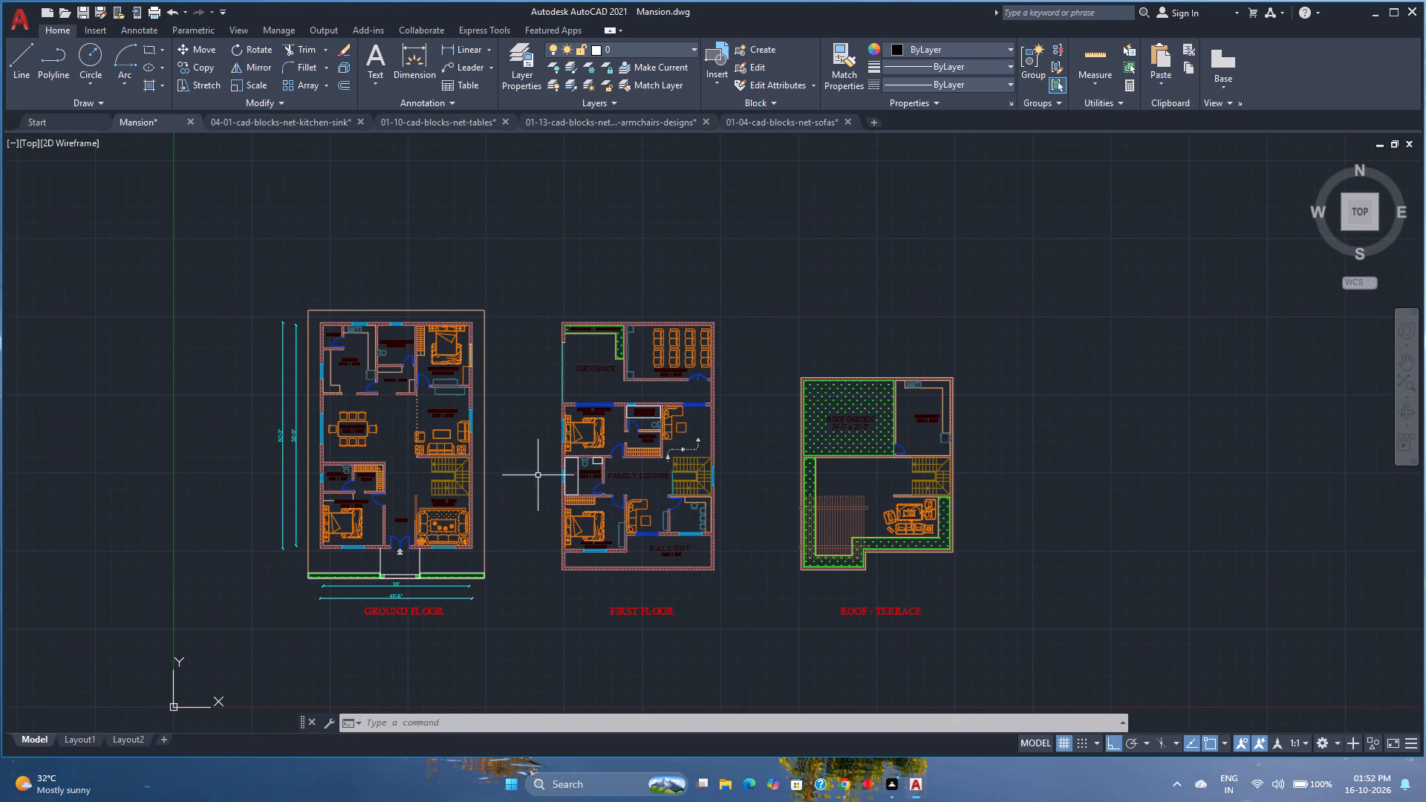
pyautogui.click(375, 607)
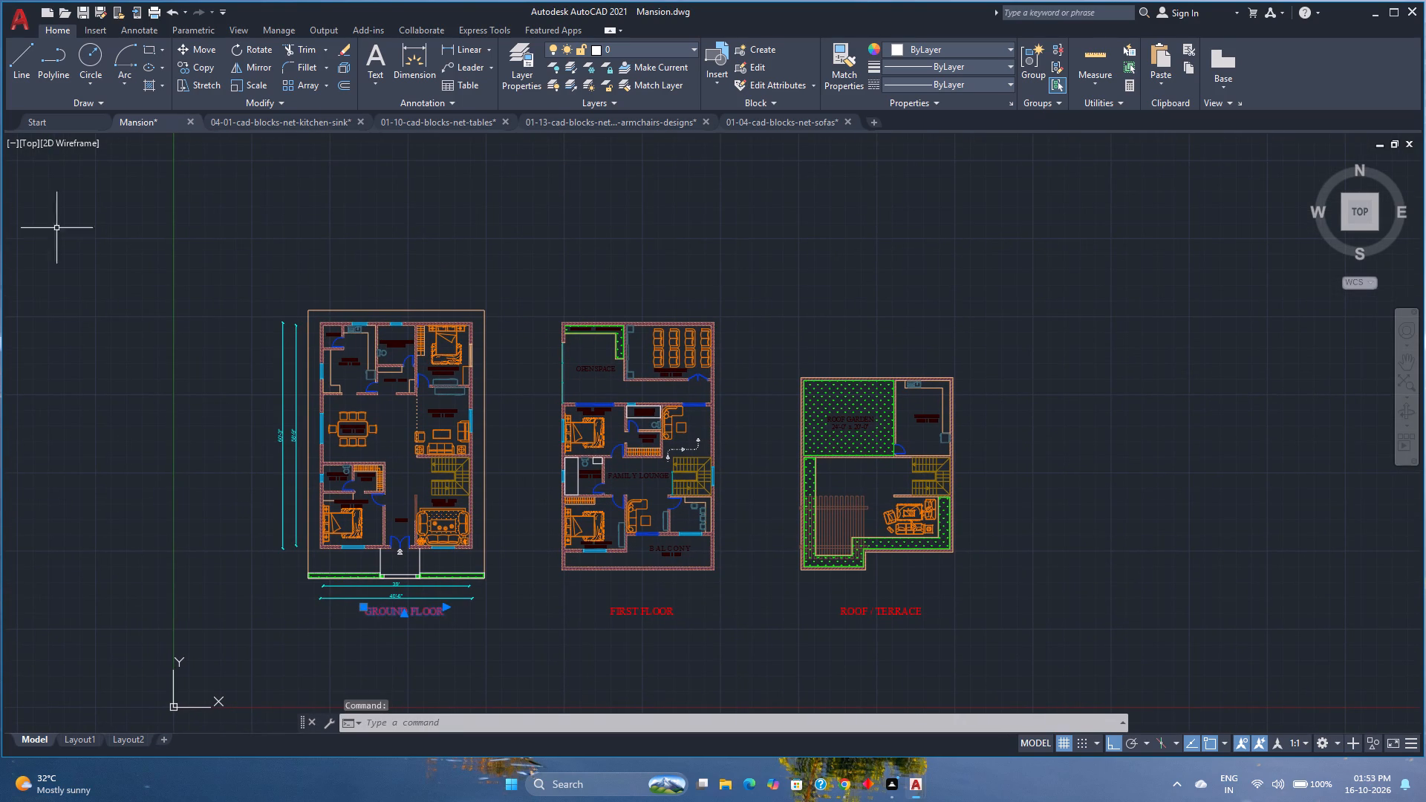
pyautogui.click(198, 59)
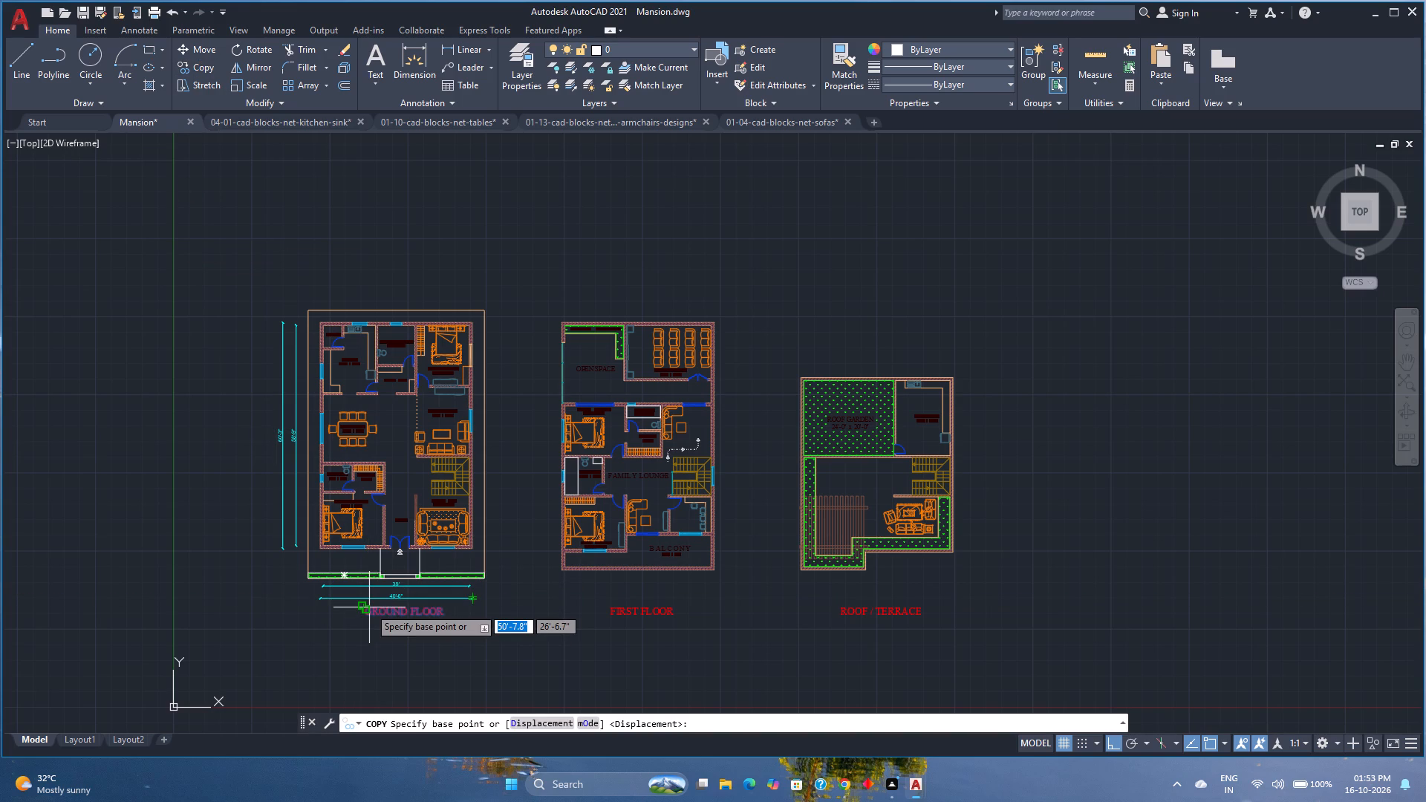
pyautogui.click(366, 606)
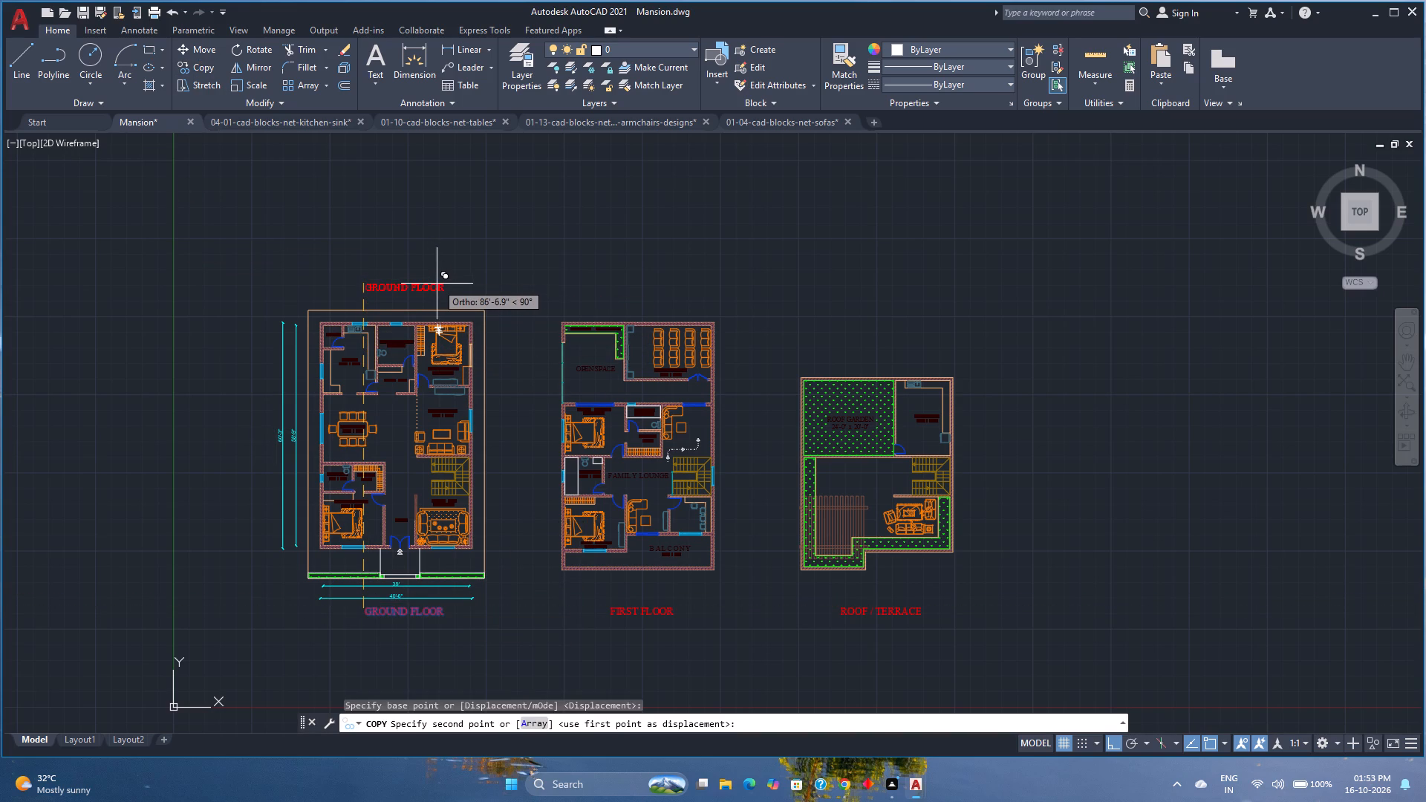
pyautogui.click(440, 281)
pyautogui.press('Escape')
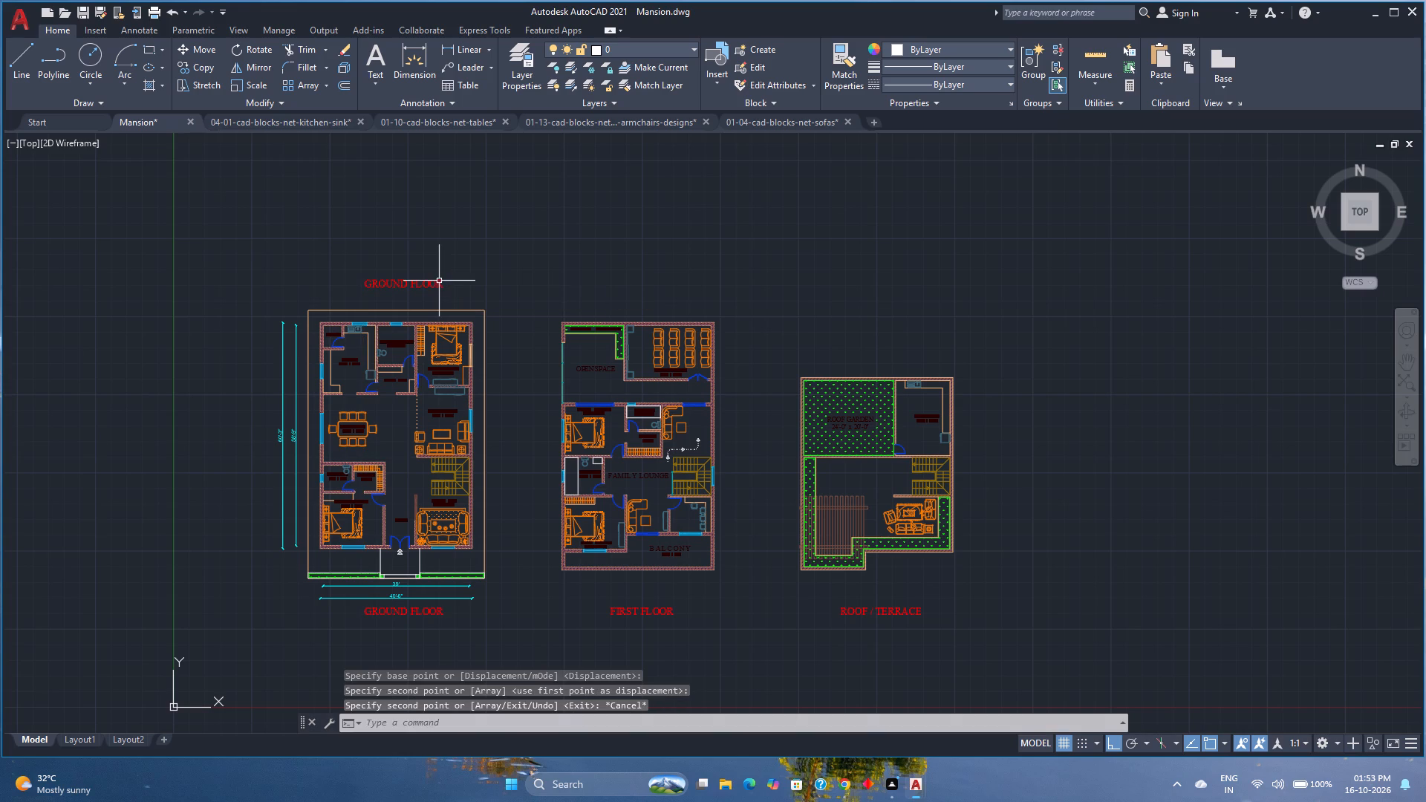
# Replace the text of the copied label above the ground floor plan with MODERN MANSION 2D DESIGNS.
pyautogui.doubleClick(405, 285)
pyautogui.hotkey('ctrl', 'a')
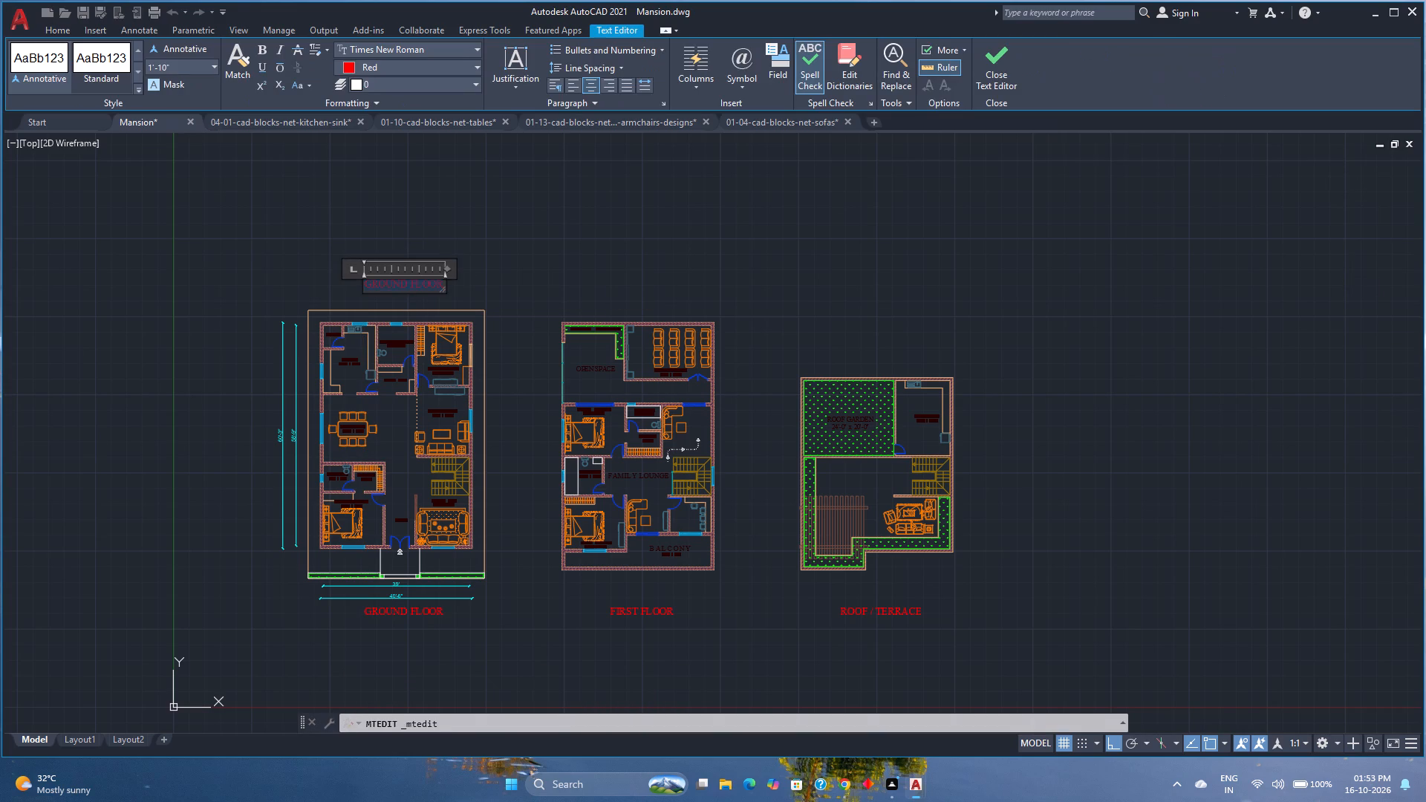
pyautogui.write('MODRE')
pyautogui.press('BackSpace')
pyautogui.press('BackSpace')
pyautogui.press('BackSpace')
pyautogui.write('RDERN')
pyautogui.press('BackSpace')
pyautogui.press('BackSpace')
pyautogui.press('BackSpace')
pyautogui.press('BackSpace')
pyautogui.press('BackSpace')
pyautogui.write('DERN MANSIO')
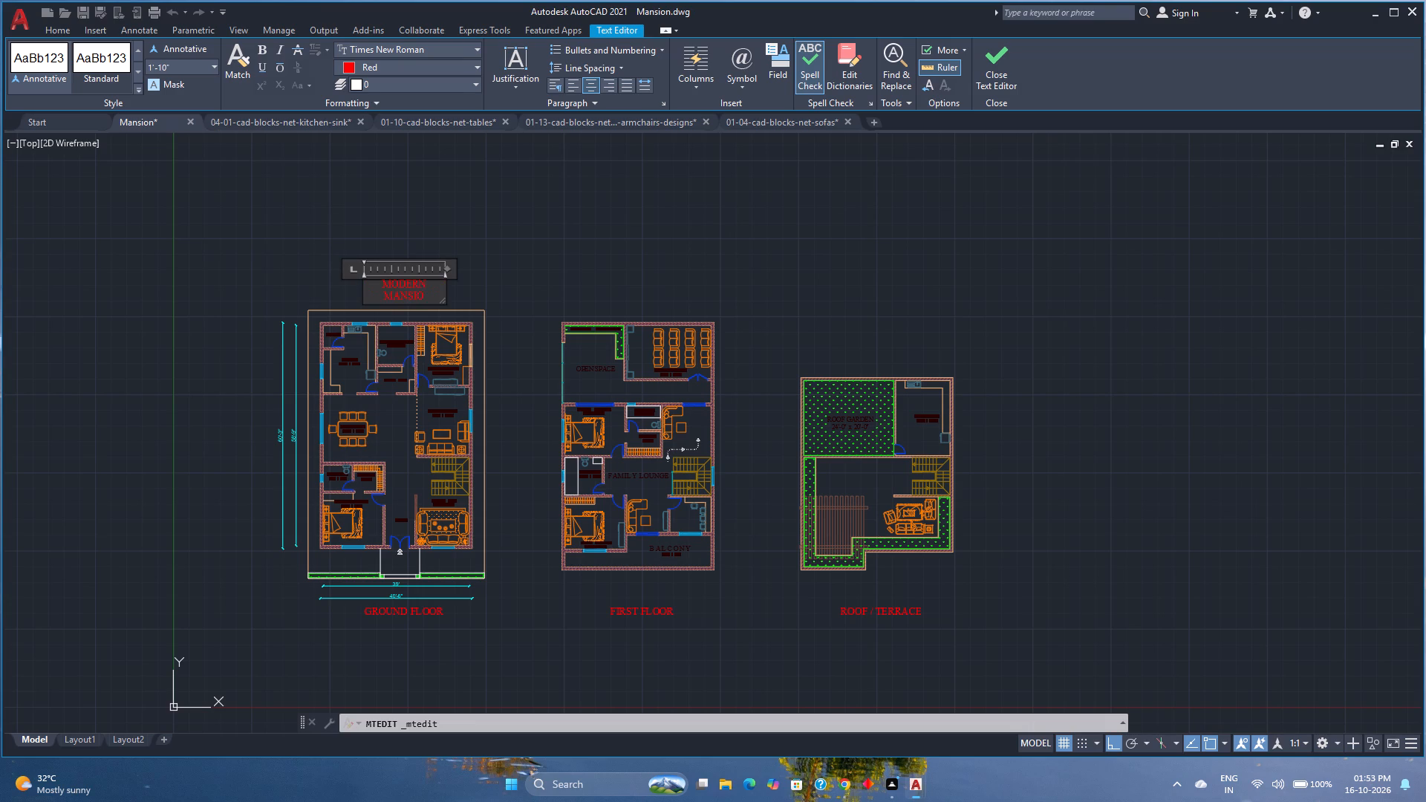
pyautogui.press('n')
pyautogui.press('space')
pyautogui.write('DESGIN')
pyautogui.press('BackSpace')
pyautogui.press('BackSpace')
pyautogui.press('BackSpace')
pyautogui.press('BackSpace')
pyautogui.press('BackSpace')
pyautogui.press('BackSpace')
pyautogui.write('2D')
pyautogui.press('space')
pyautogui.write('DES')
pyautogui.write('IGNE')
pyautogui.press('BackSpace')
pyautogui.press('s')
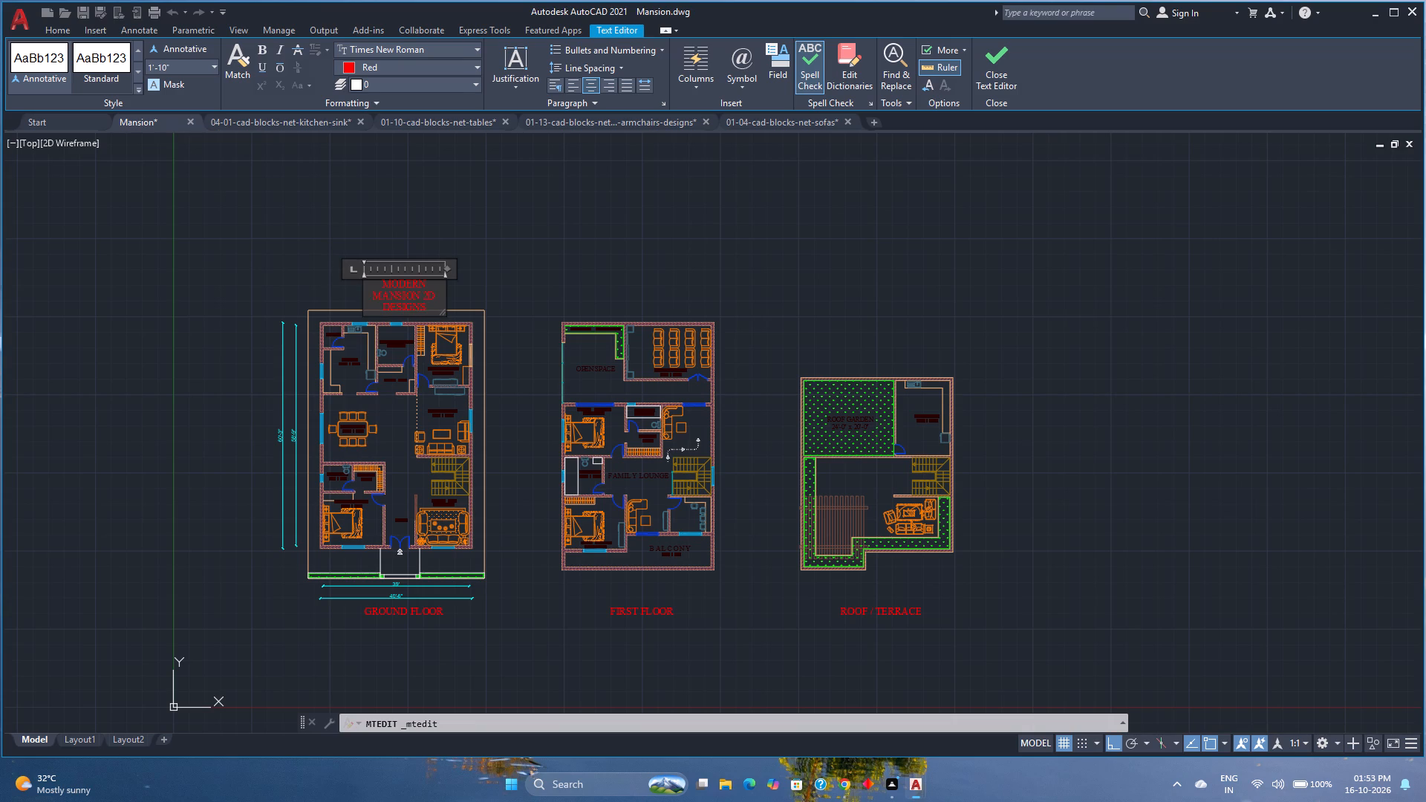
# Widen the title's text frame so MODERN MANSION 2D DESIGNS fits on a single line.
pyautogui.hotkey('ctrl', 'a')
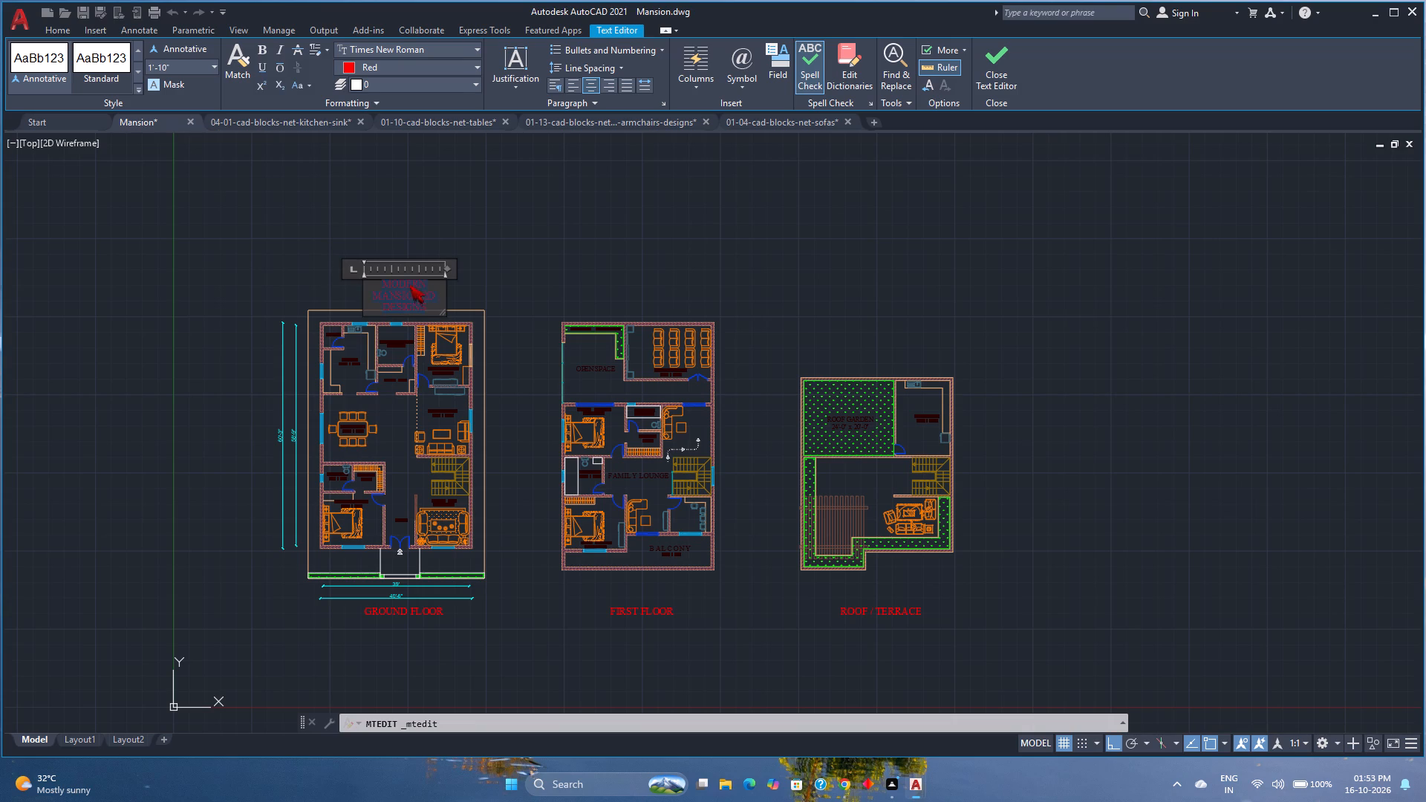
pyautogui.moveTo(449, 267); pyautogui.dragTo(684, 265)
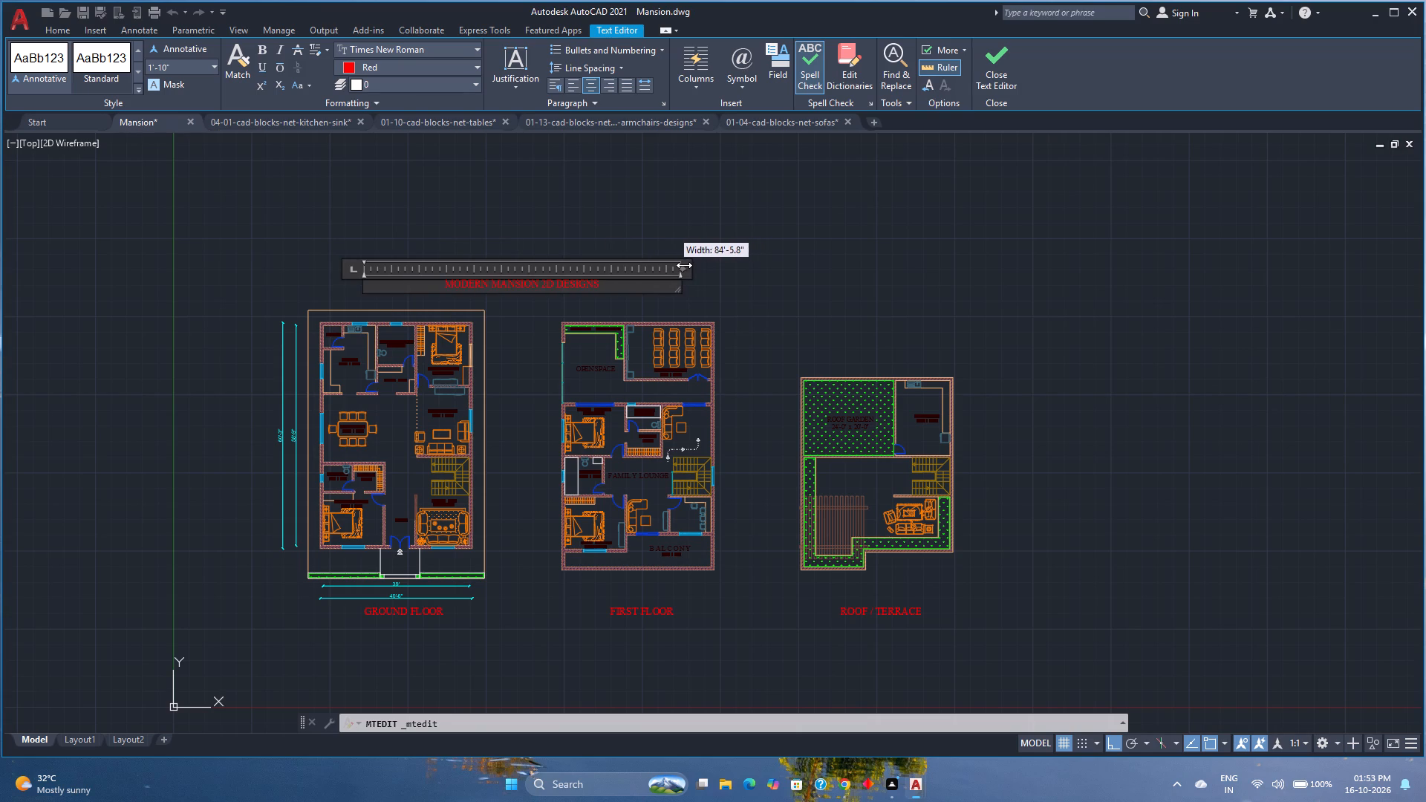
pyautogui.moveTo(684, 265); pyautogui.dragTo(622, 270)
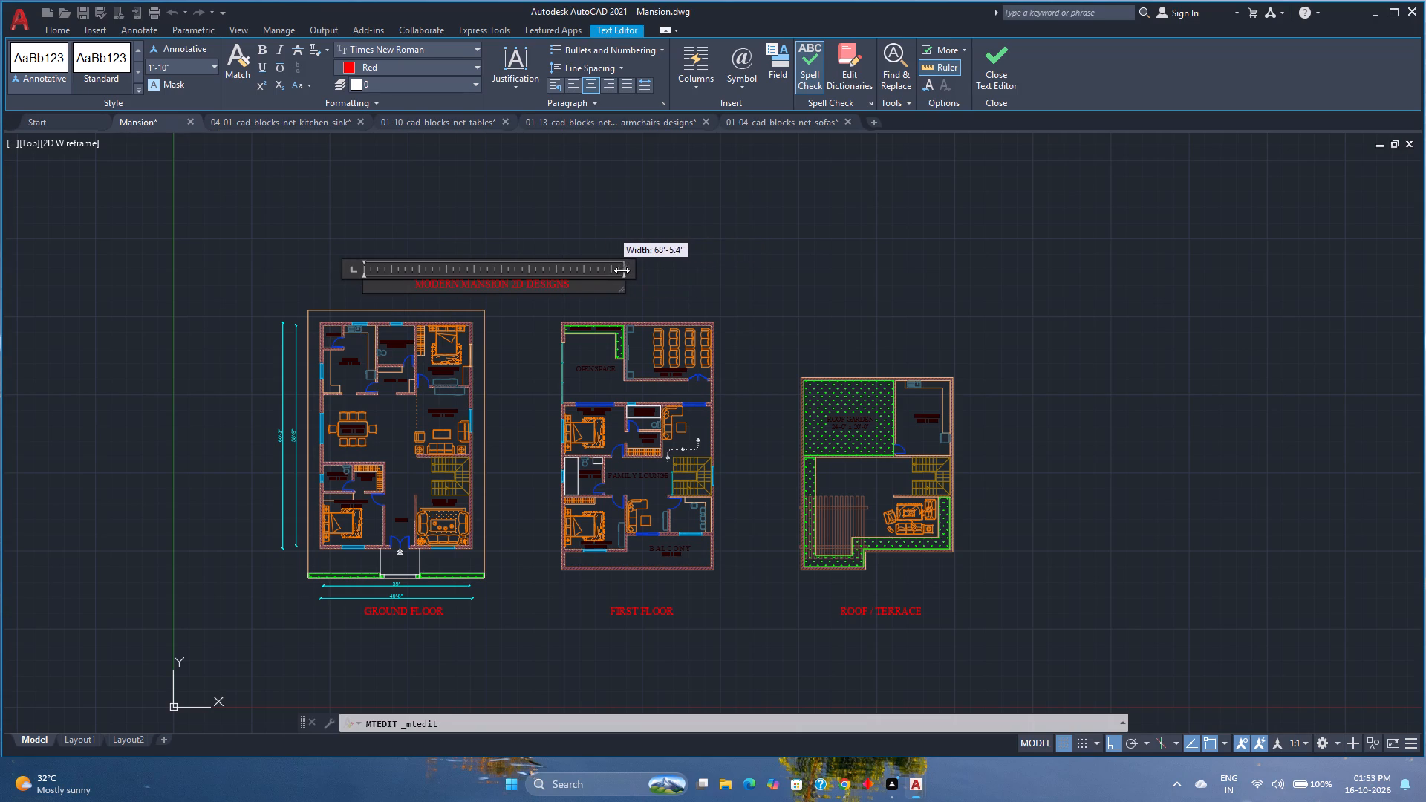
pyautogui.moveTo(622, 270); pyautogui.dragTo(557, 274)
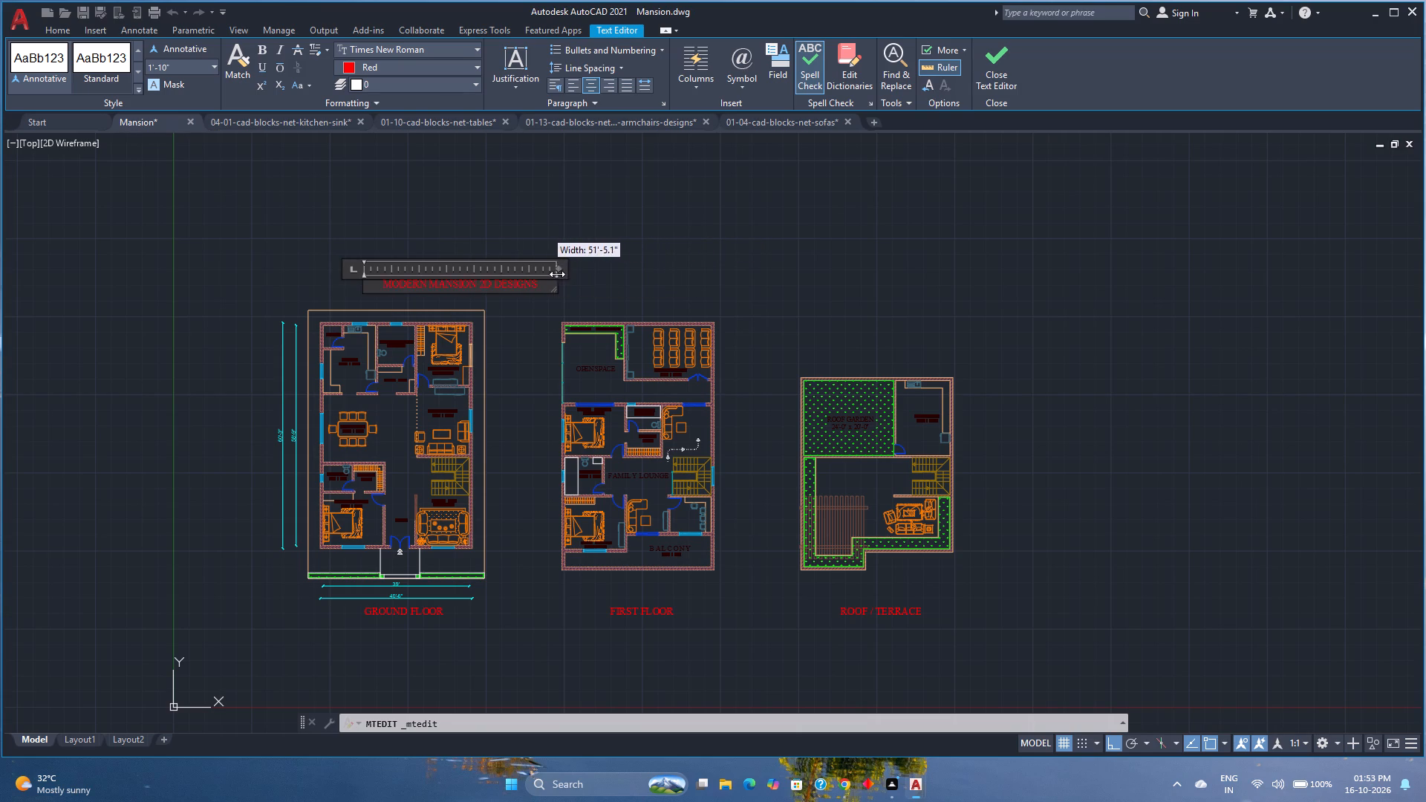
pyautogui.moveTo(557, 274); pyautogui.dragTo(573, 276)
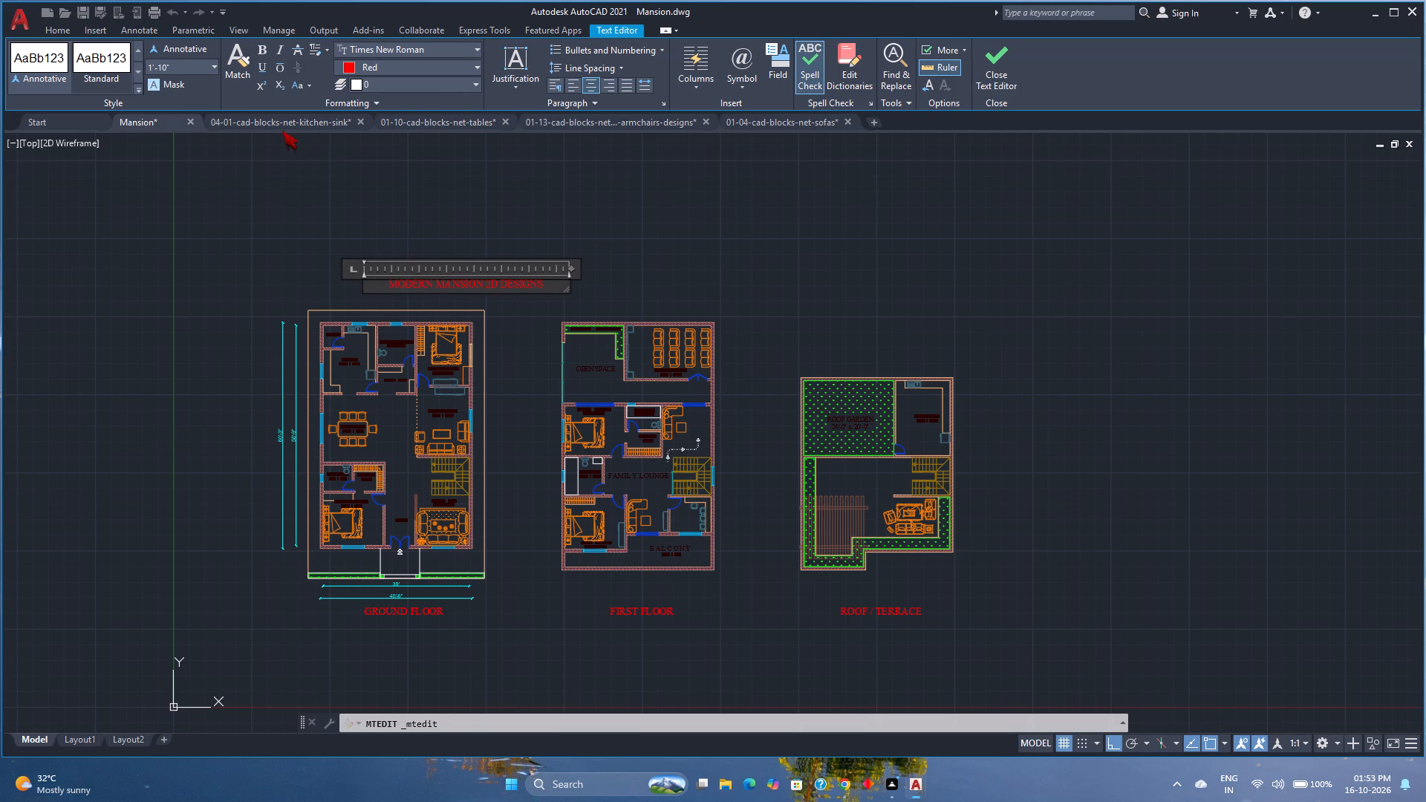
# Set the title's text height to 2.5' and widen its frame so the enlarged text fits on one line.
pyautogui.doubleClick(180, 65)
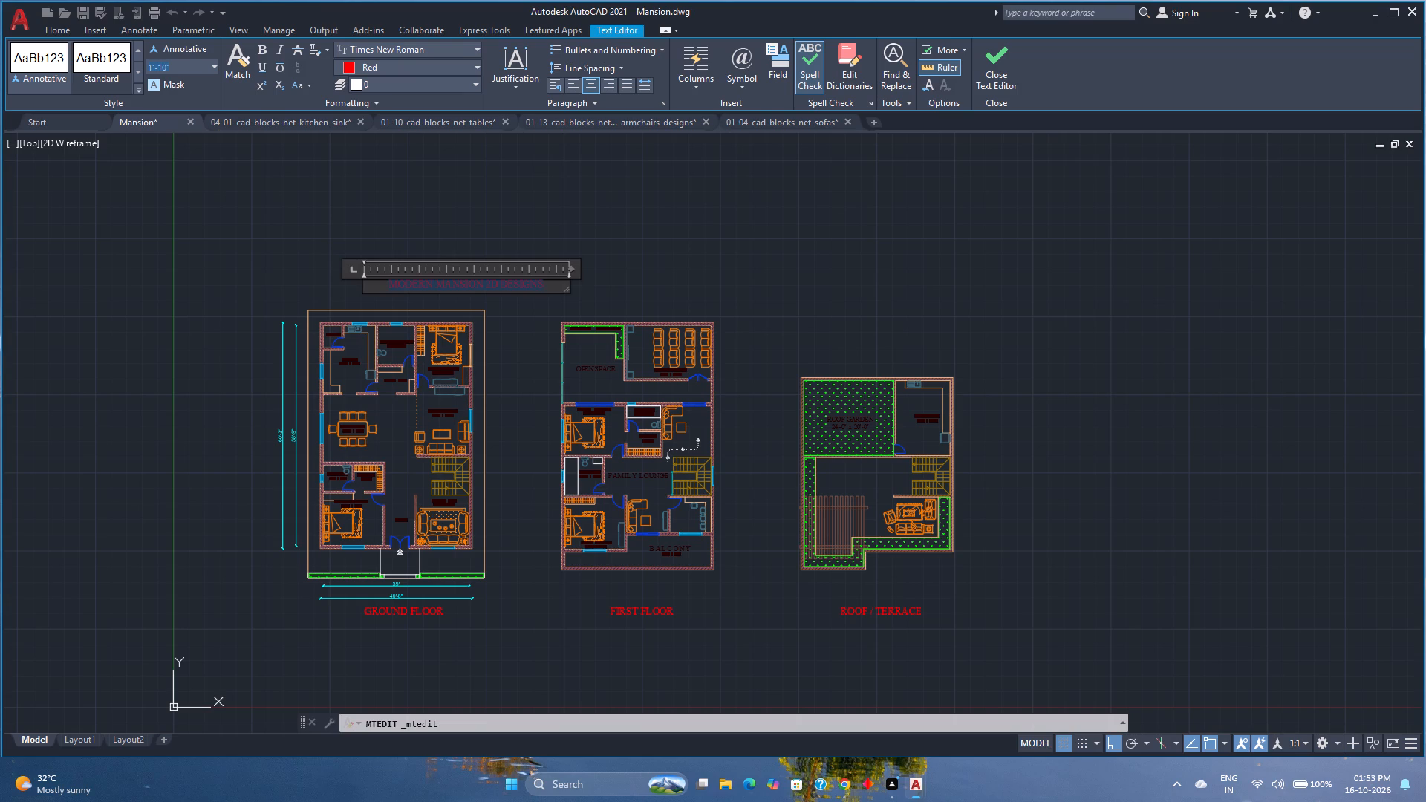
pyautogui.write('2.5"')
pyautogui.press('Return')
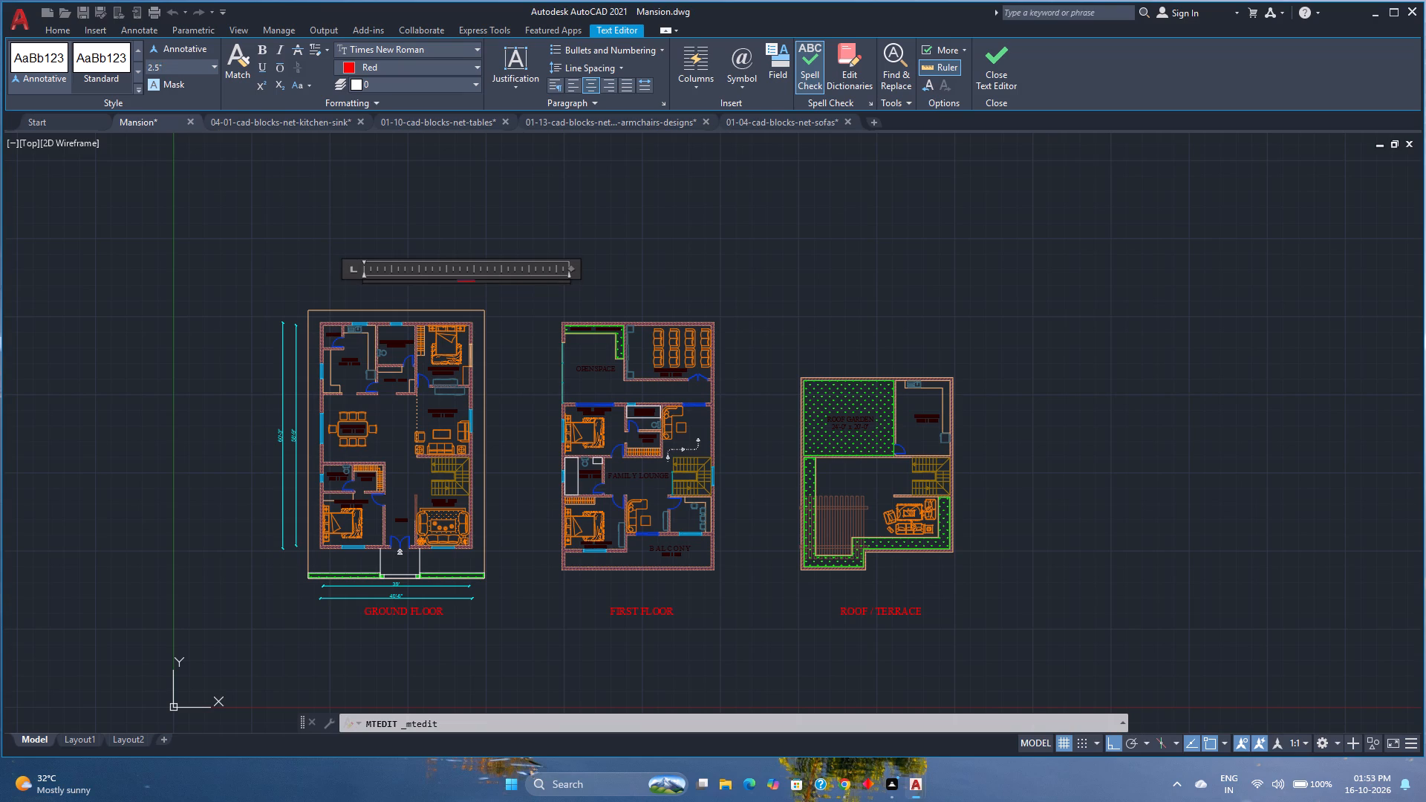
pyautogui.doubleClick(180, 65)
pyautogui.press('2')
pyautogui.write(".5'")
pyautogui.press('Return')
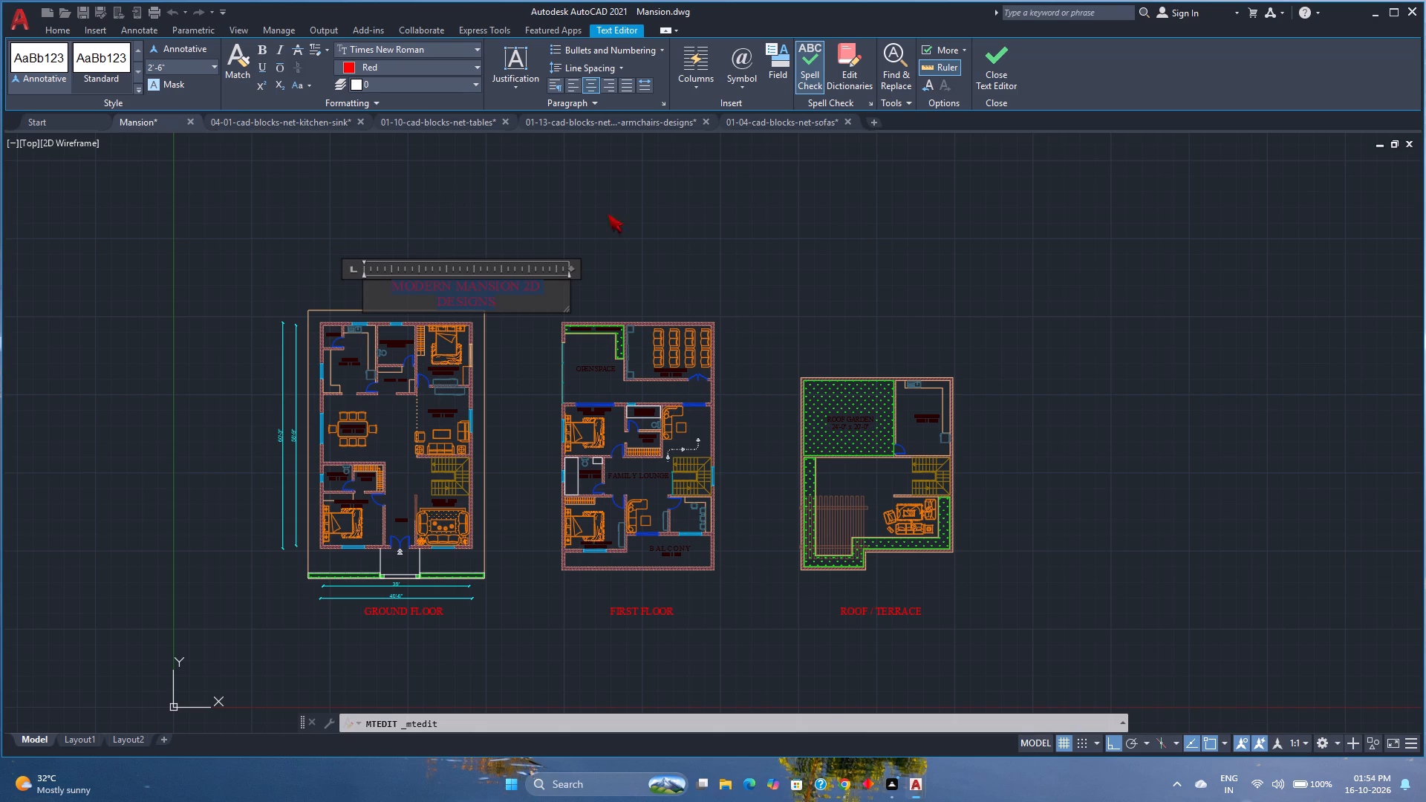
pyautogui.moveTo(571, 268); pyautogui.dragTo(648, 259)
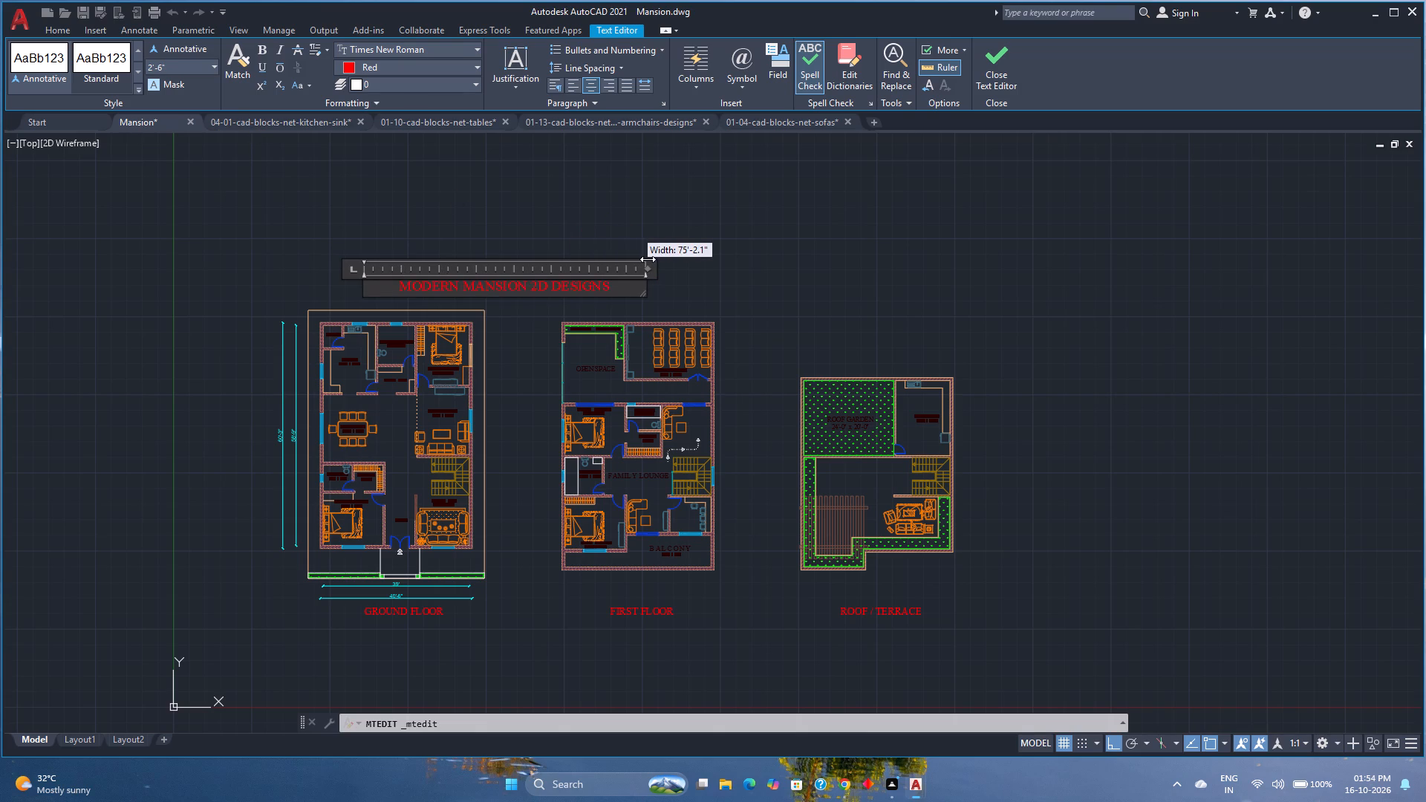
pyautogui.moveTo(648, 259); pyautogui.dragTo(642, 258)
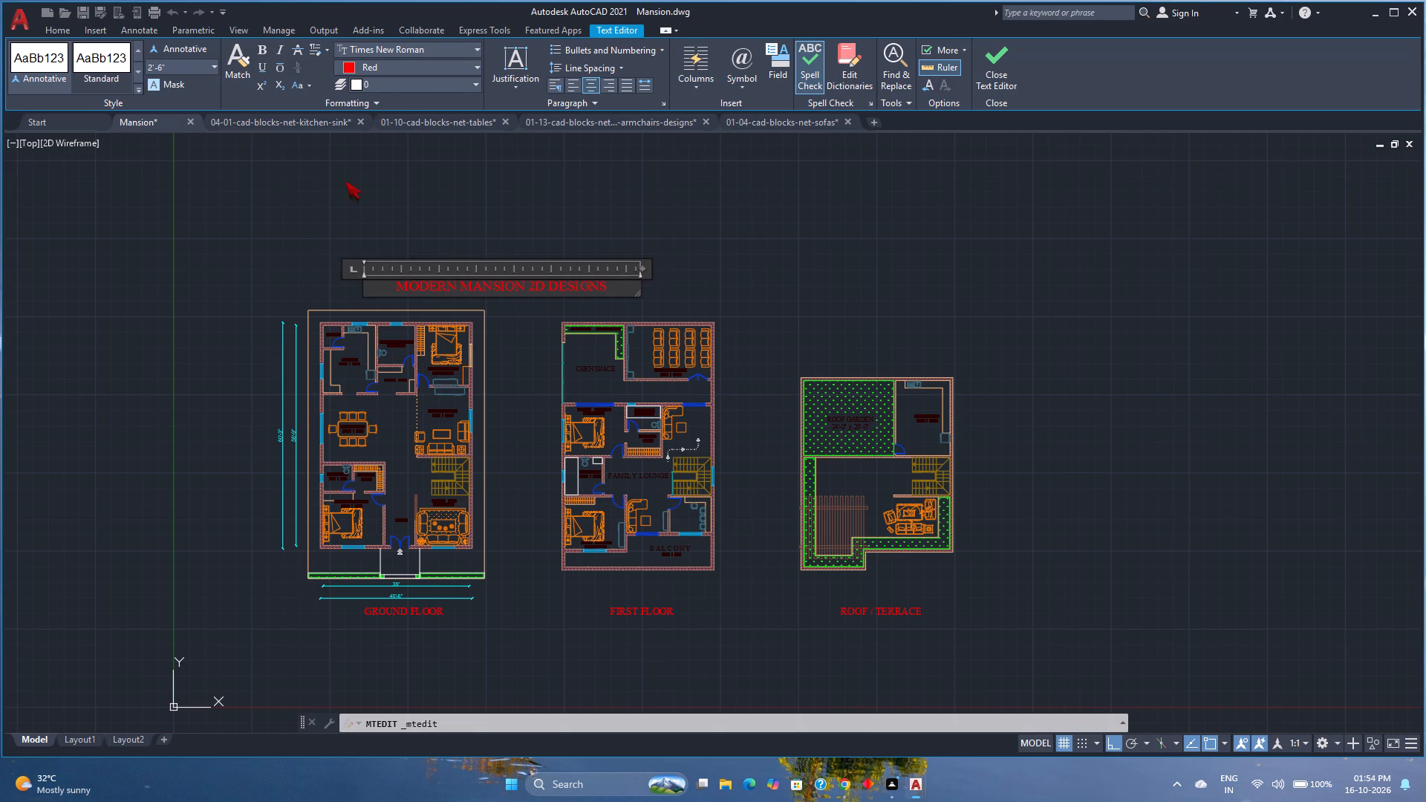
# Set the title text's width factor to 1.4 and finish the text edit.
pyautogui.click(342, 98)
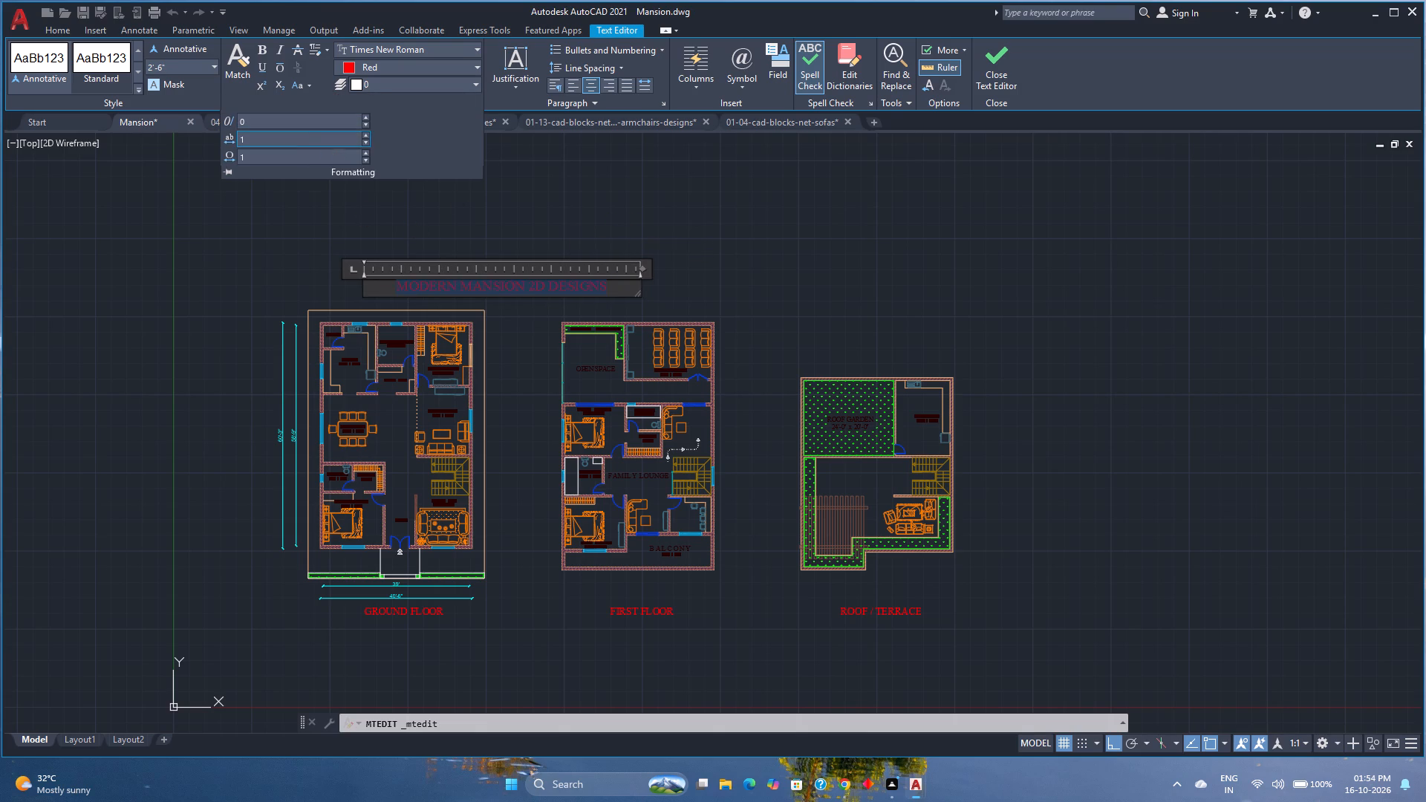
pyautogui.click(365, 137)
pyautogui.doubleClick(365, 137)
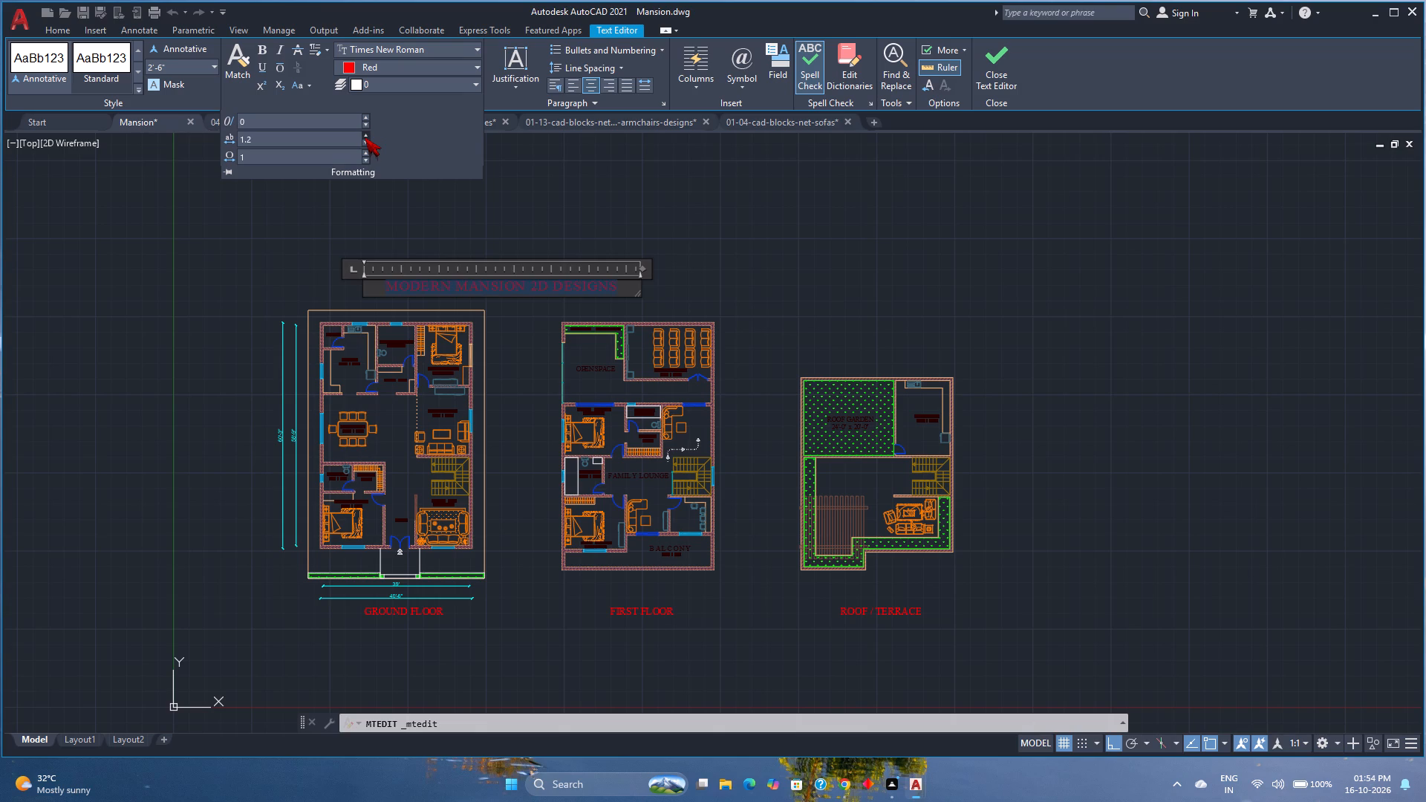
pyautogui.tripleClick(365, 137)
pyautogui.doubleClick(365, 137)
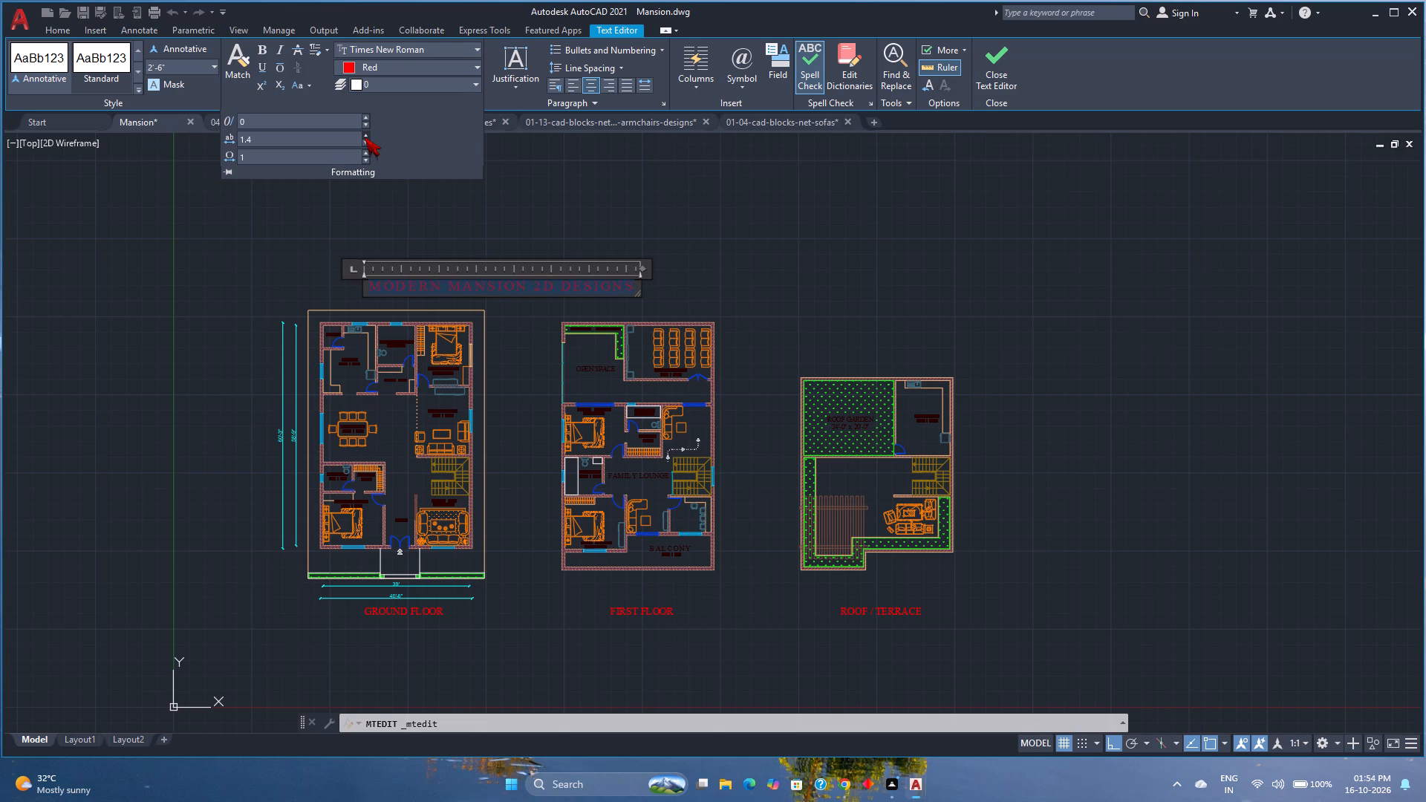
pyautogui.click(579, 238)
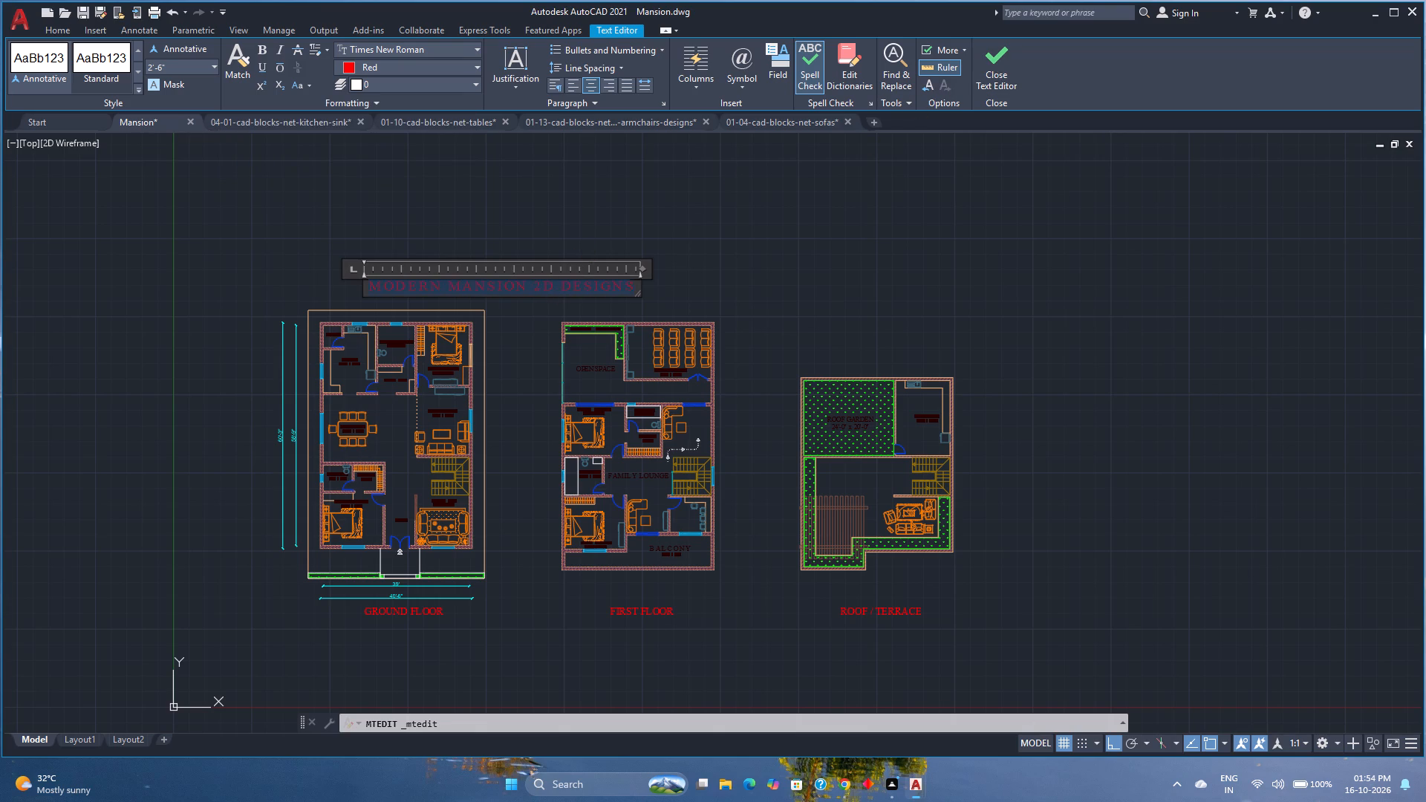
# Move the MODERN MANSION 2D DESIGNS title about 33' horizontally so it sits above the first floor plan.
pyautogui.click(509, 290)
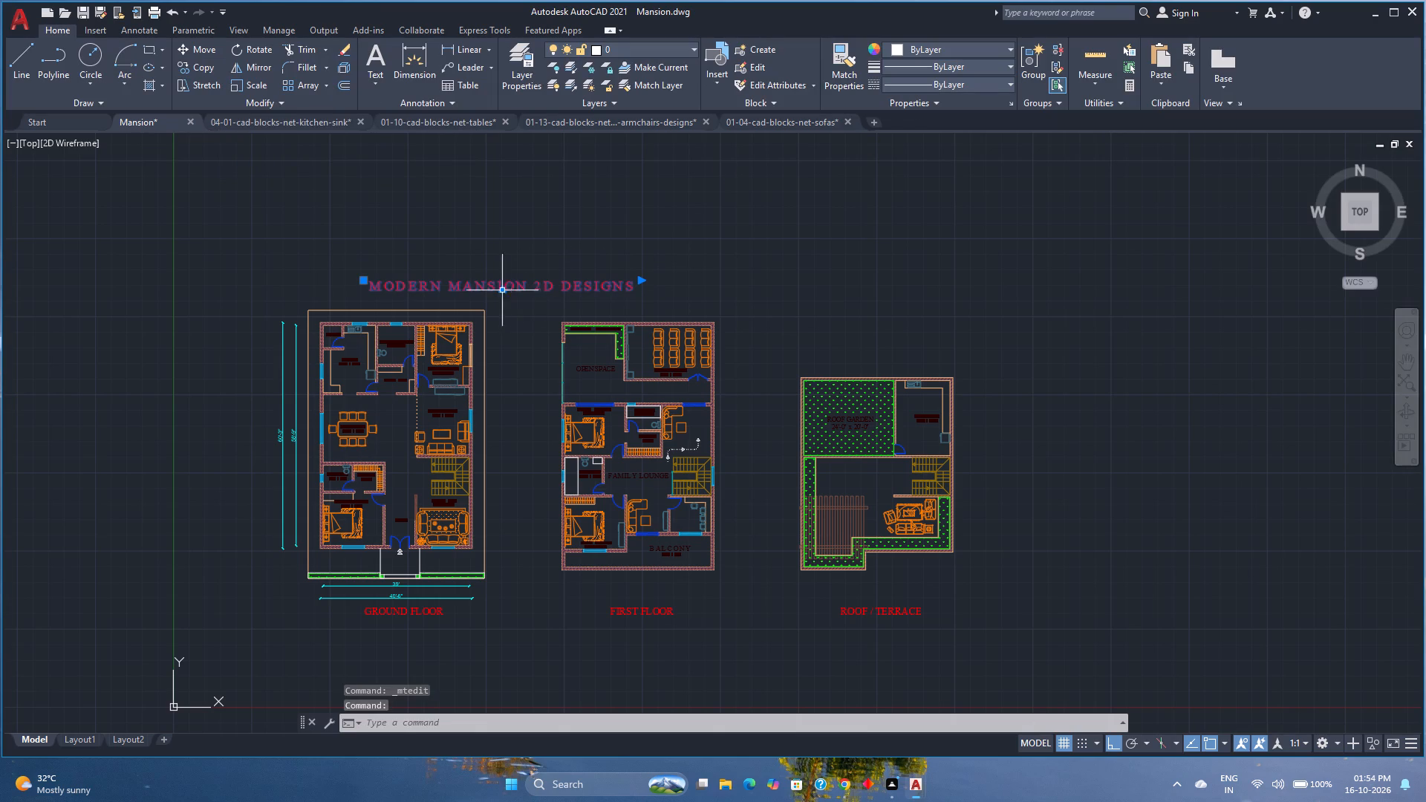
pyautogui.click(360, 284)
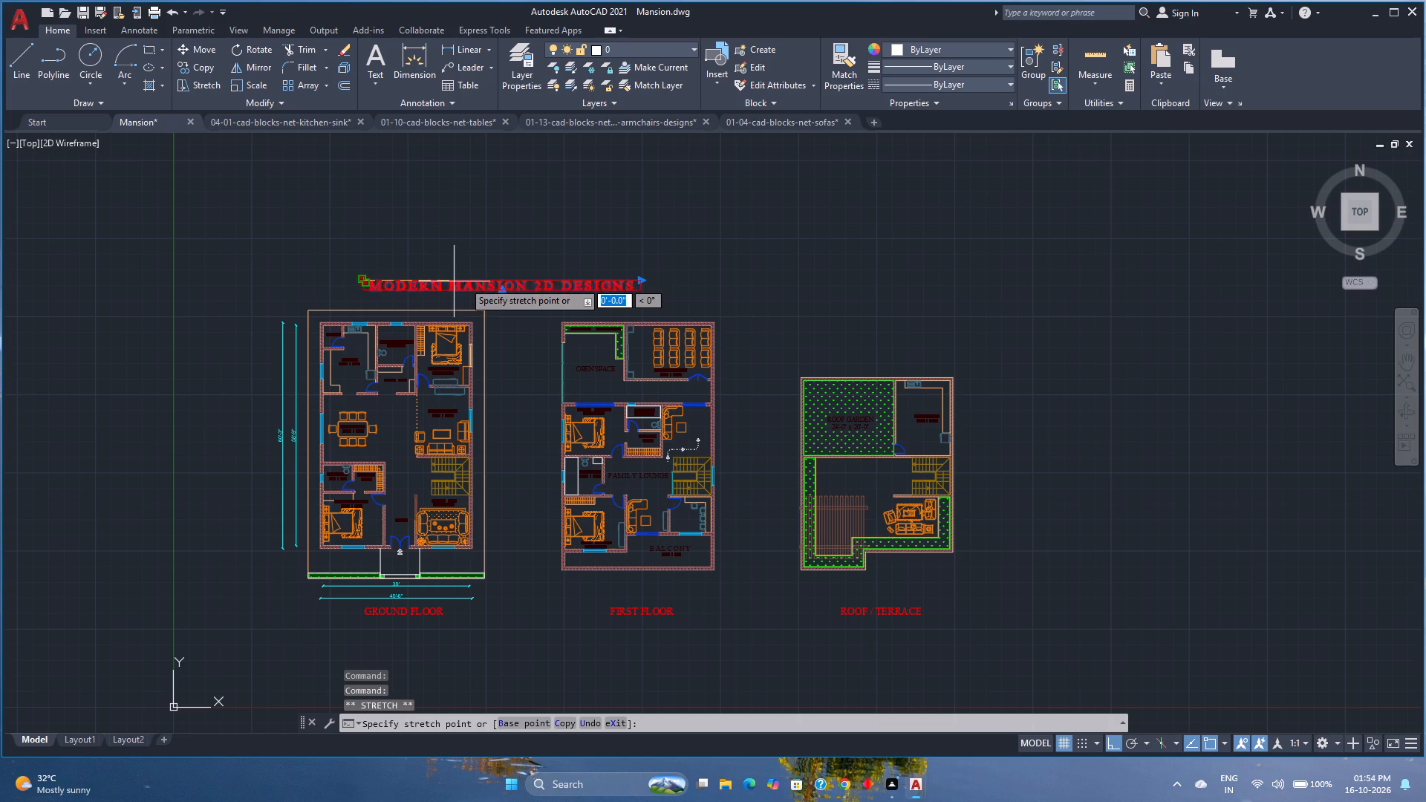
pyautogui.scroll(3, 482, 281)
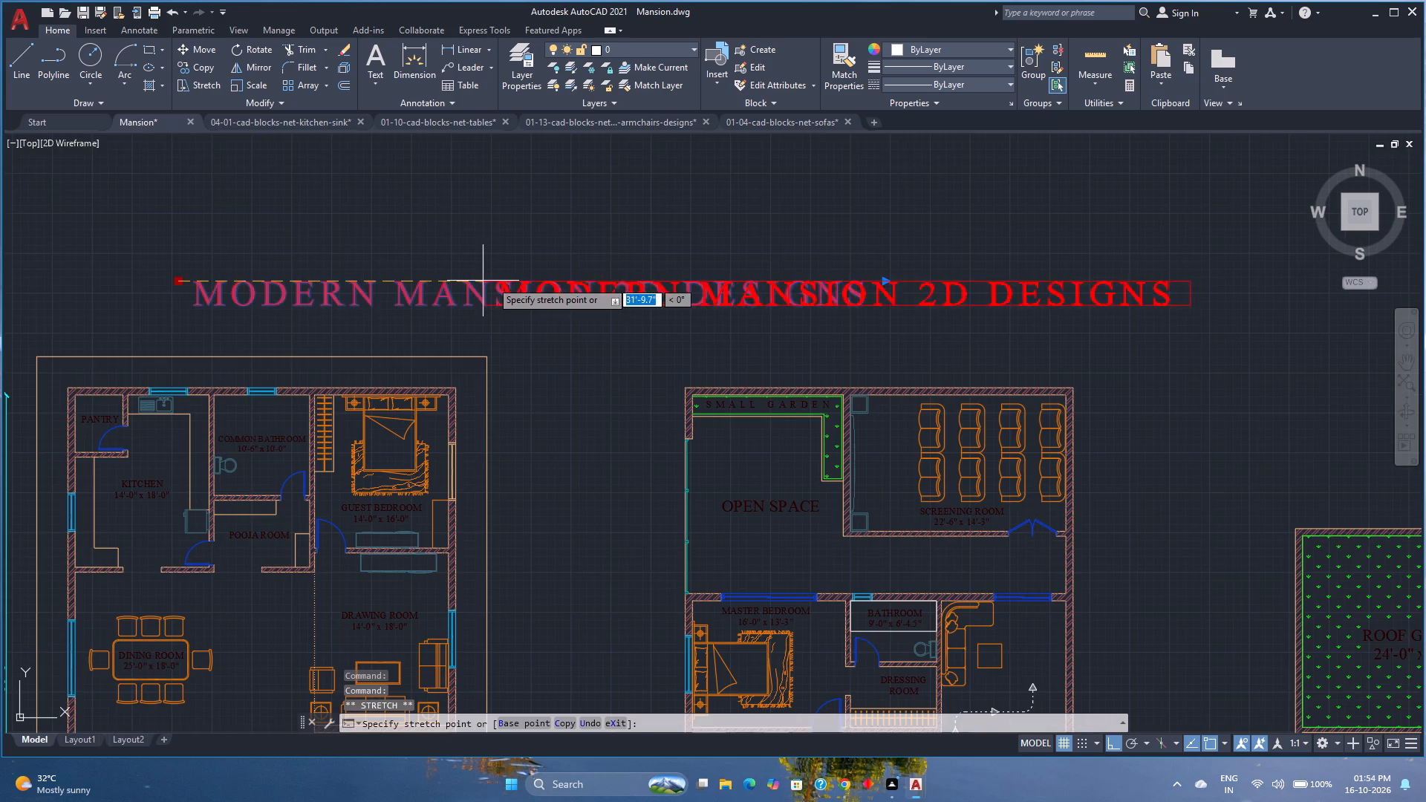
pyautogui.scroll(4, 494, 281)
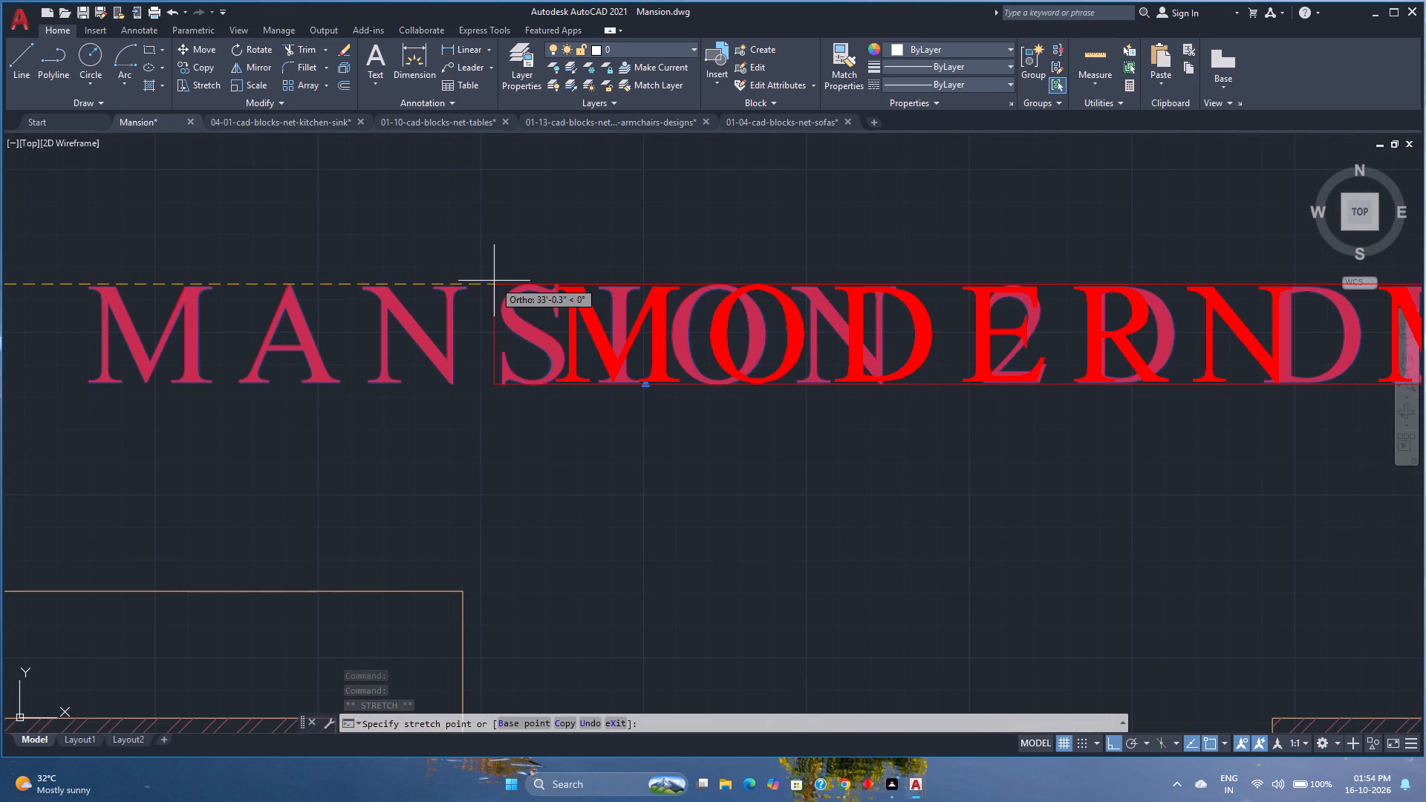
pyautogui.click(492, 283)
pyautogui.scroll(-5, 492, 283)
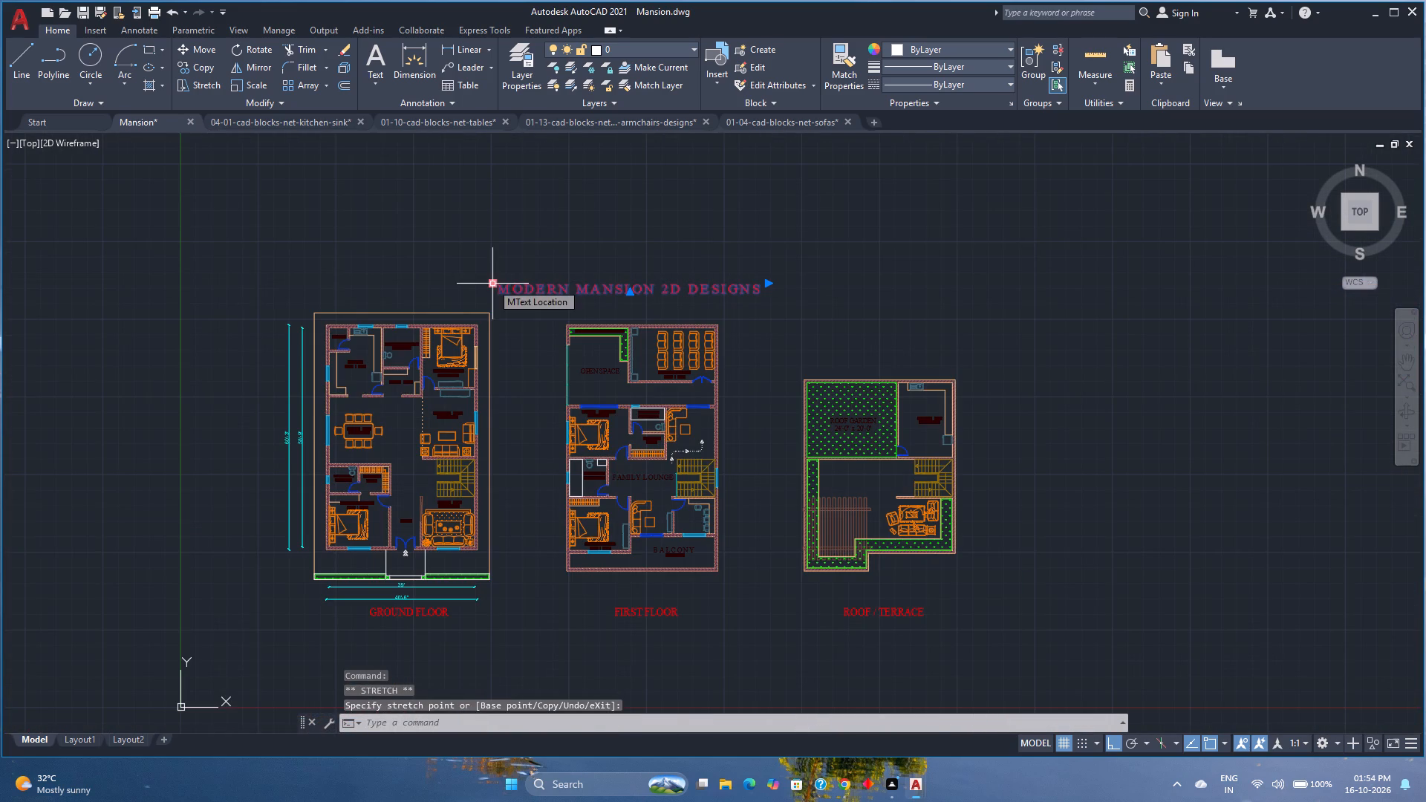
pyautogui.press('Escape')
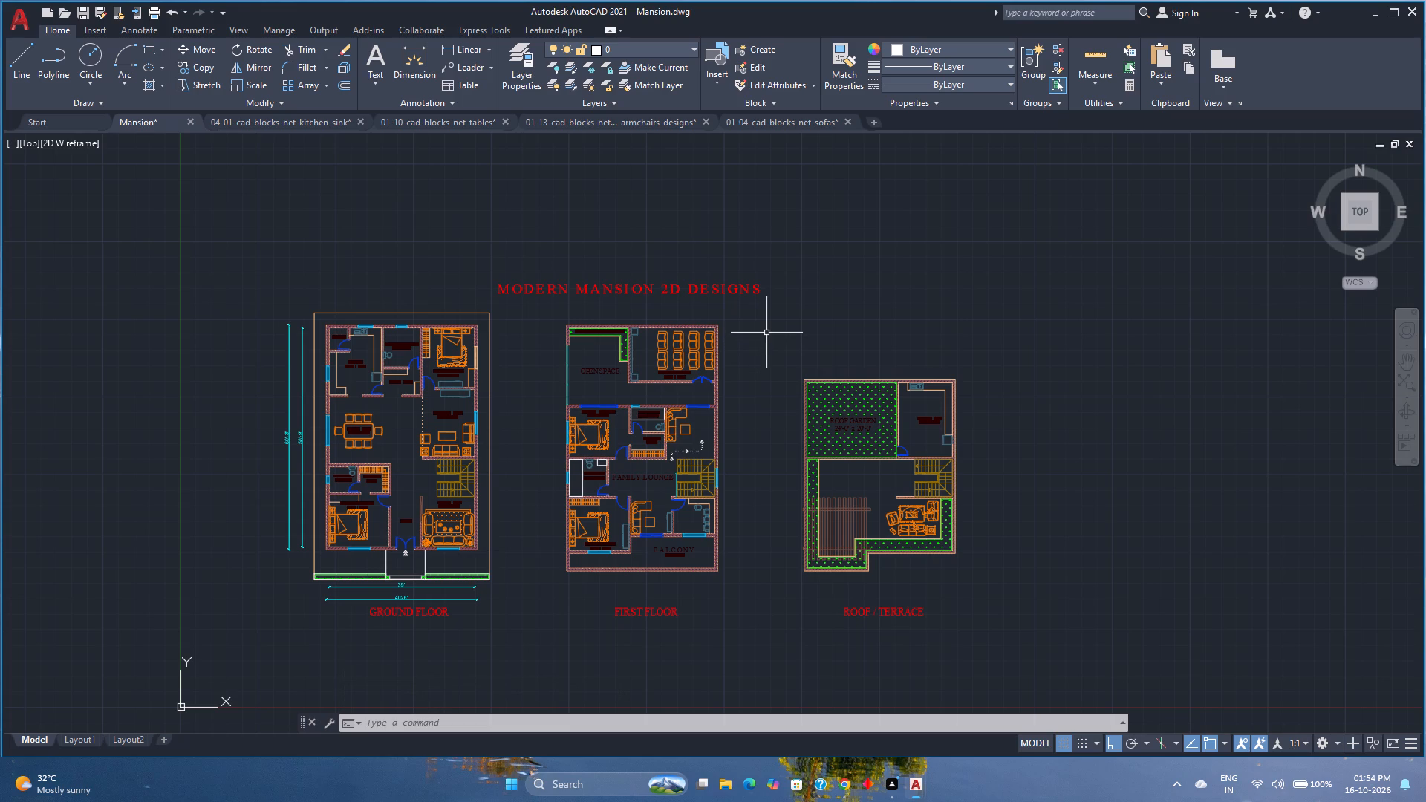
# Examine the retitled drawing and the room labels on the floor plans.
pyautogui.scroll(3, 436, 596)
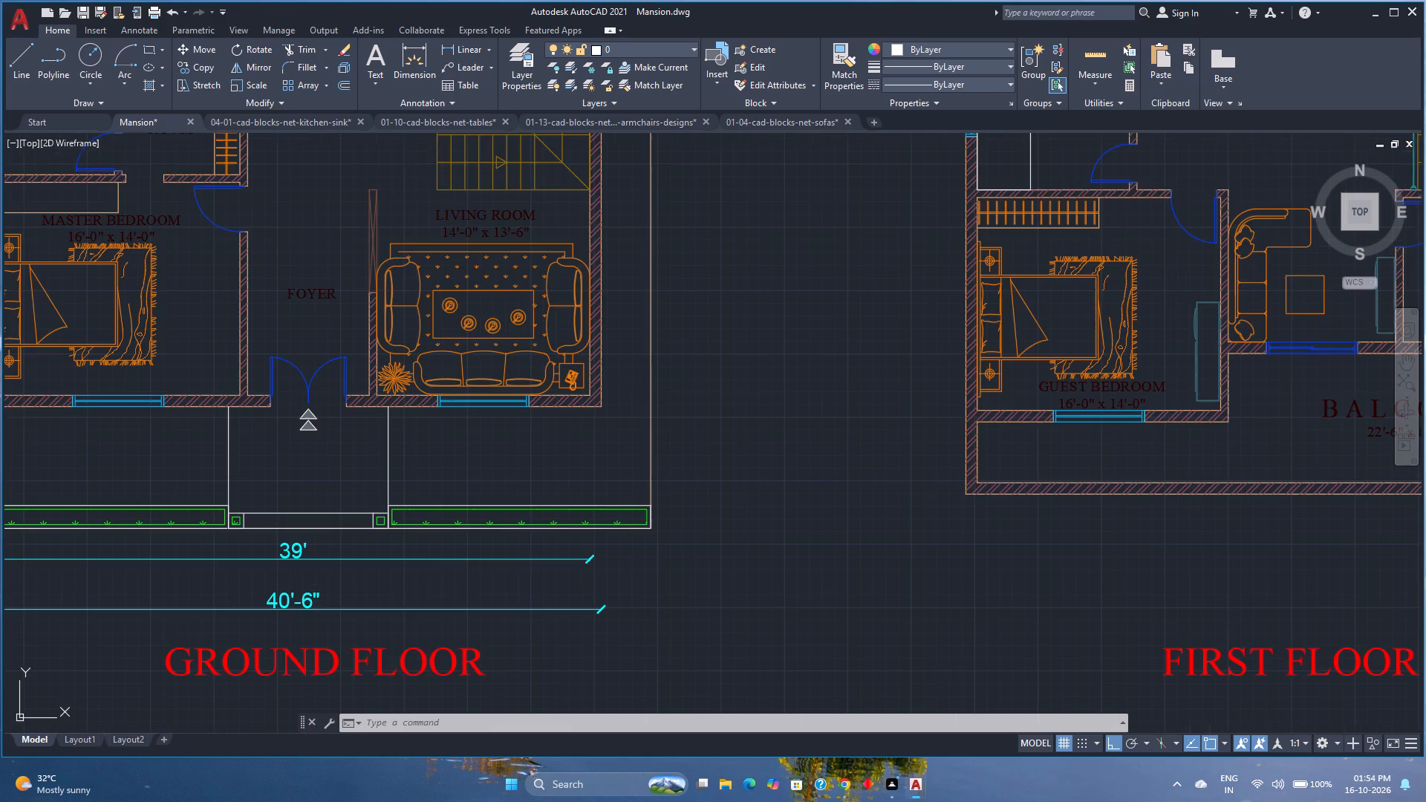
pyautogui.middleClick(436, 596)
pyautogui.middleClick(436, 596)
pyautogui.scroll(-2, 435, 590)
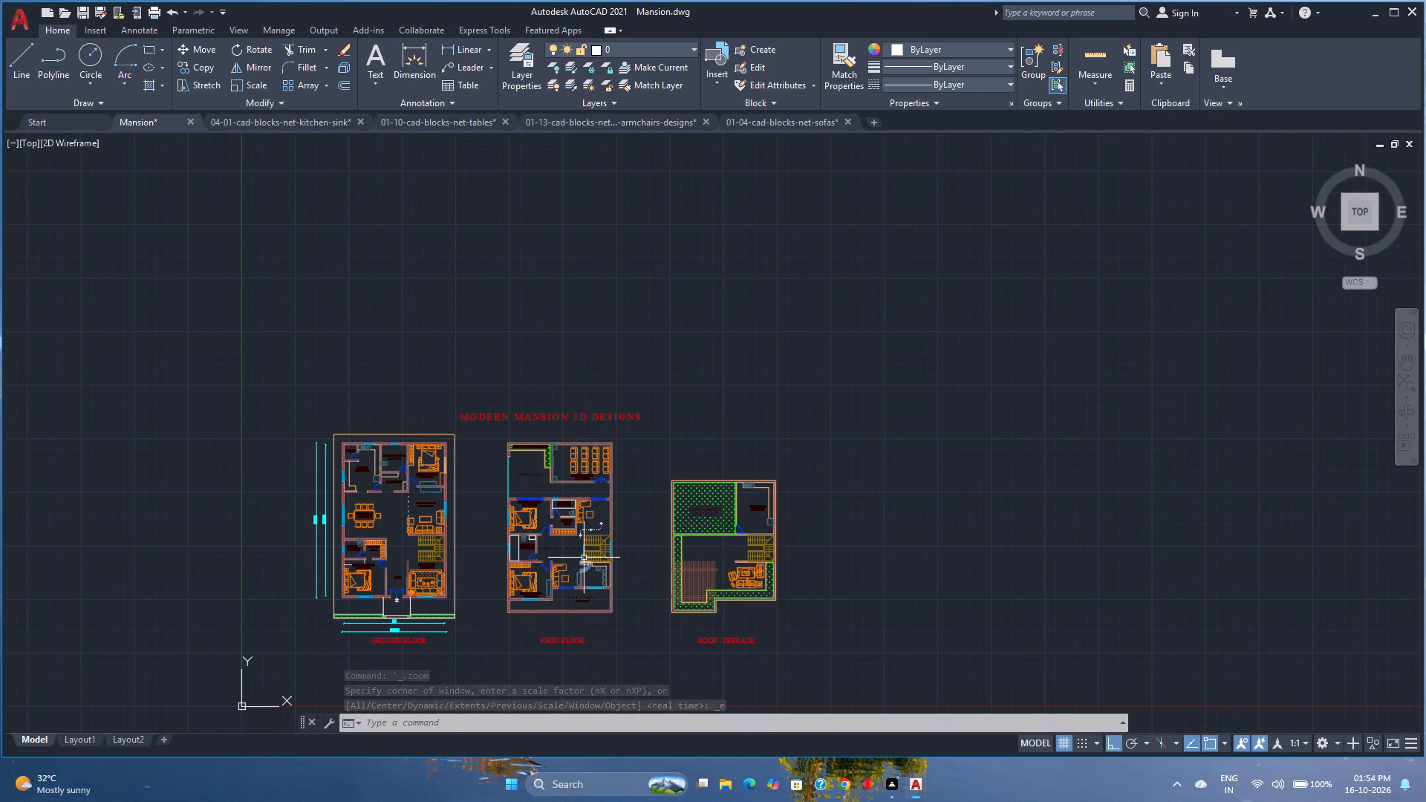
pyautogui.scroll(2, 527, 552)
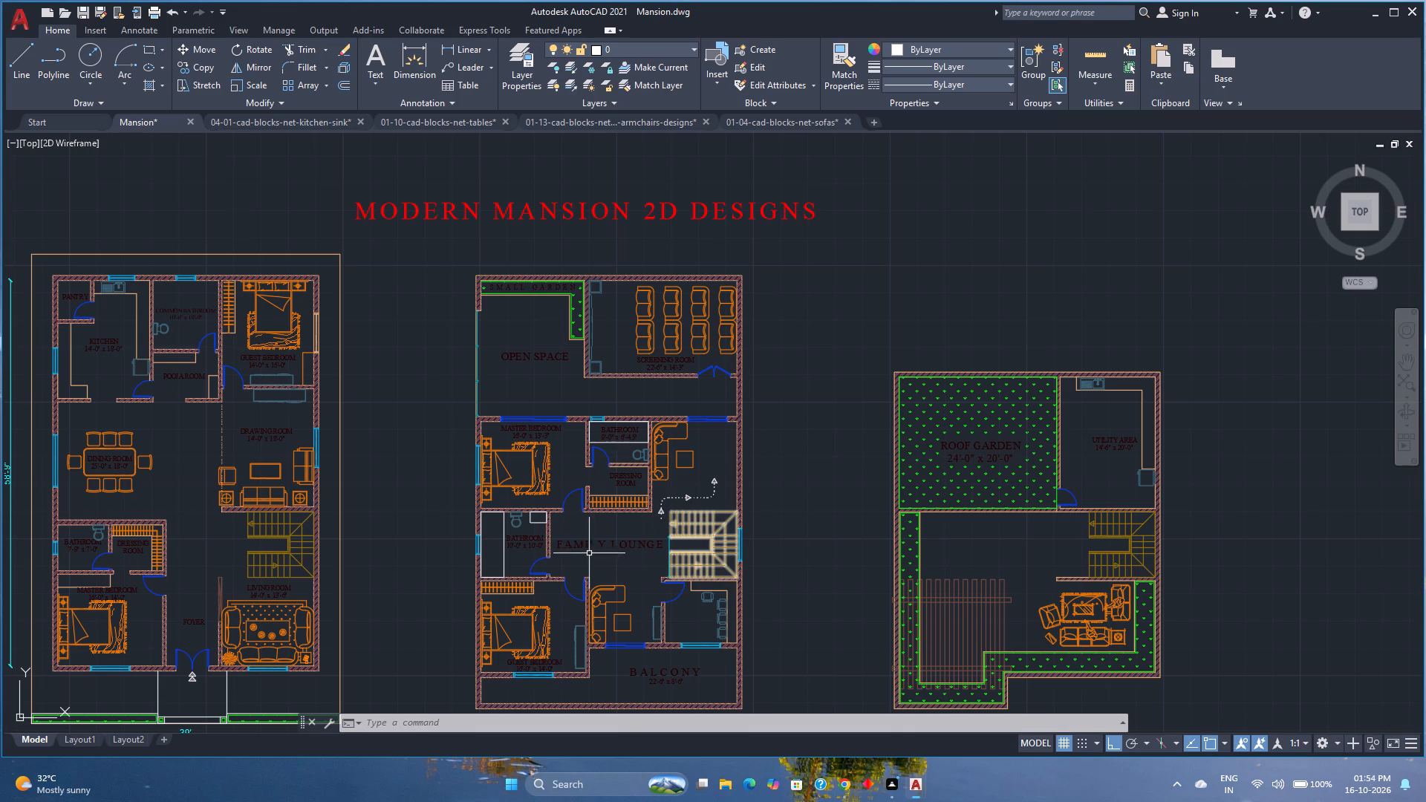
pyautogui.scroll(2, 548, 564)
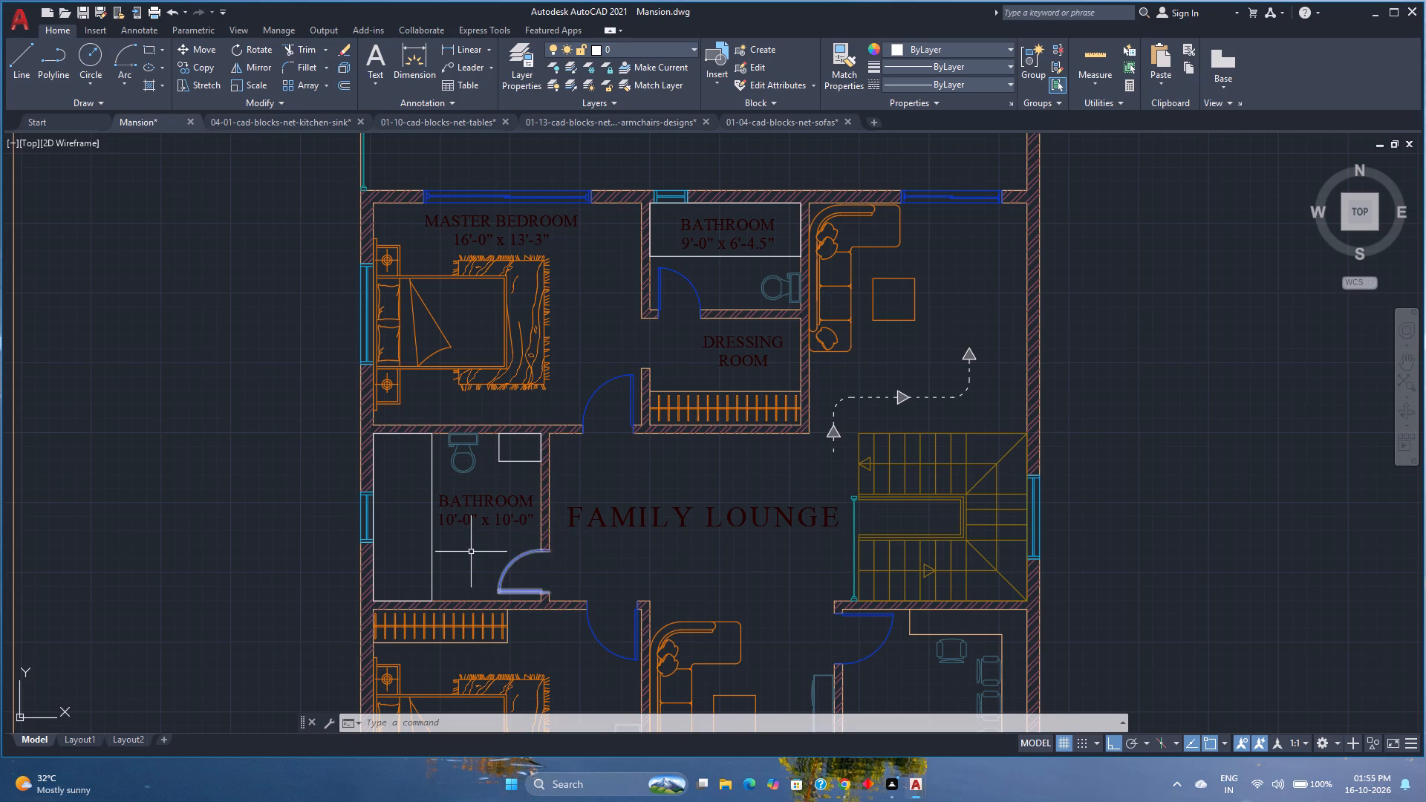
pyautogui.scroll(-2, 590, 532)
# Move the ground floor's FOYER label about 1' down and slightly left, centring it above the entrance doors.
pyautogui.moveTo(586, 561); pyautogui.dragTo(826, 395, button='middle')
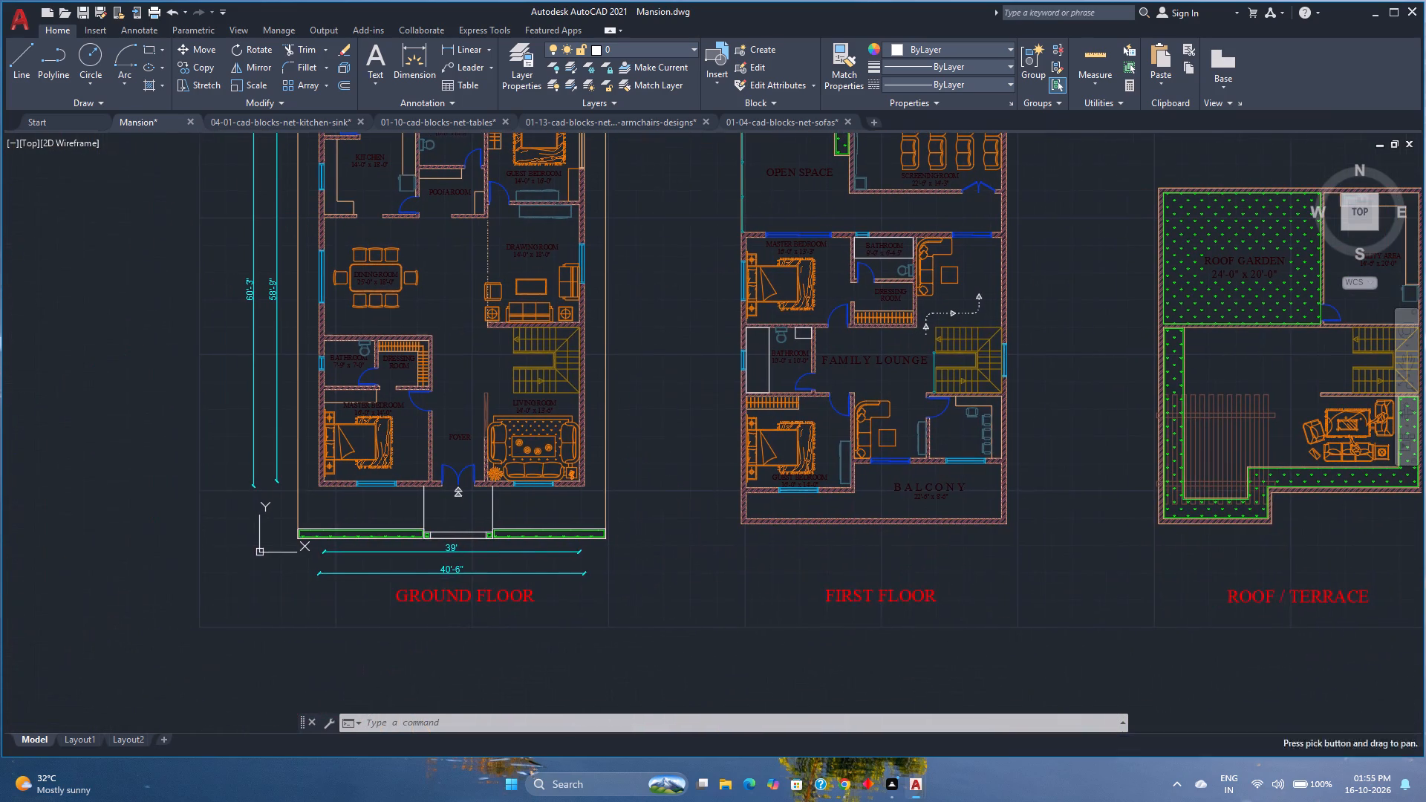
pyautogui.scroll(2, 497, 441)
pyautogui.click(393, 428)
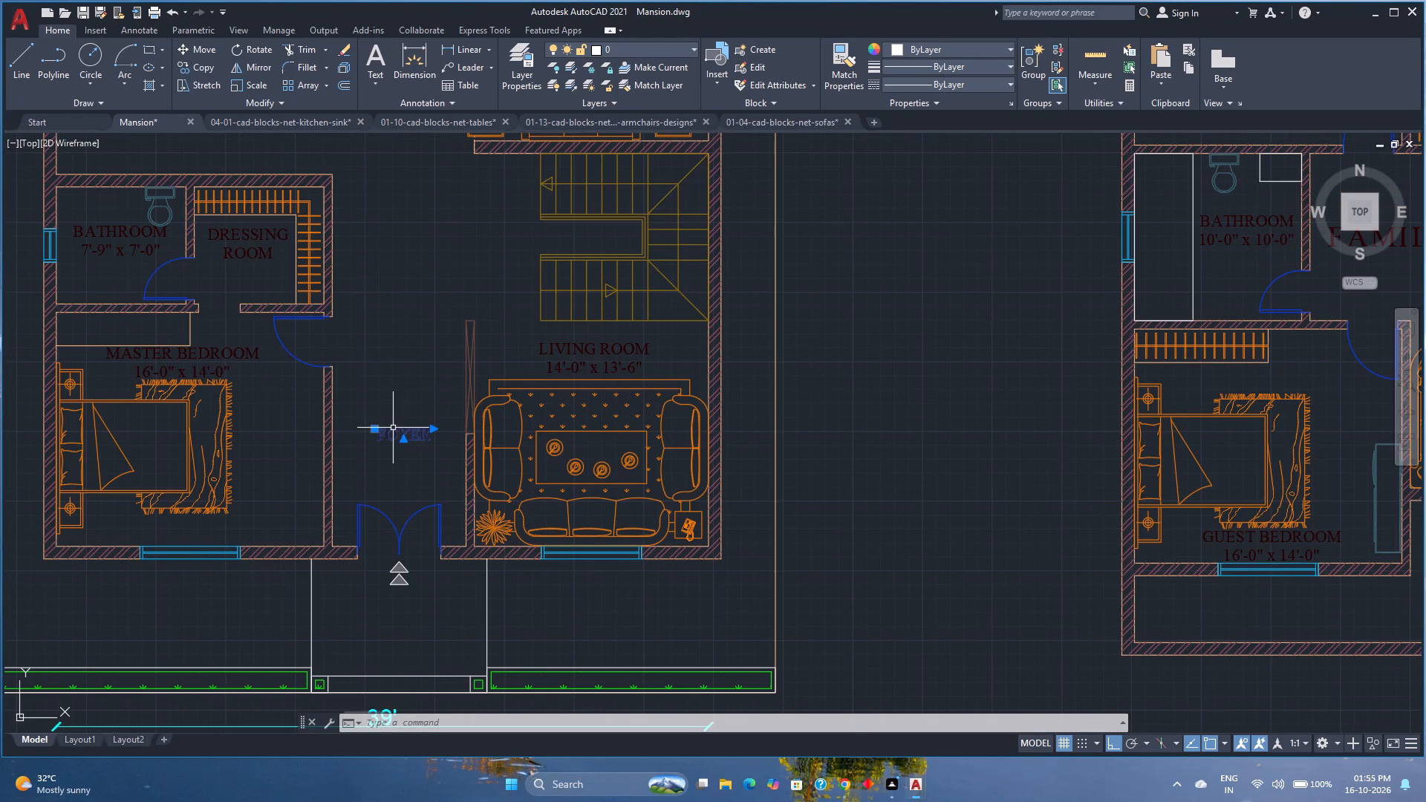
pyautogui.click(374, 431)
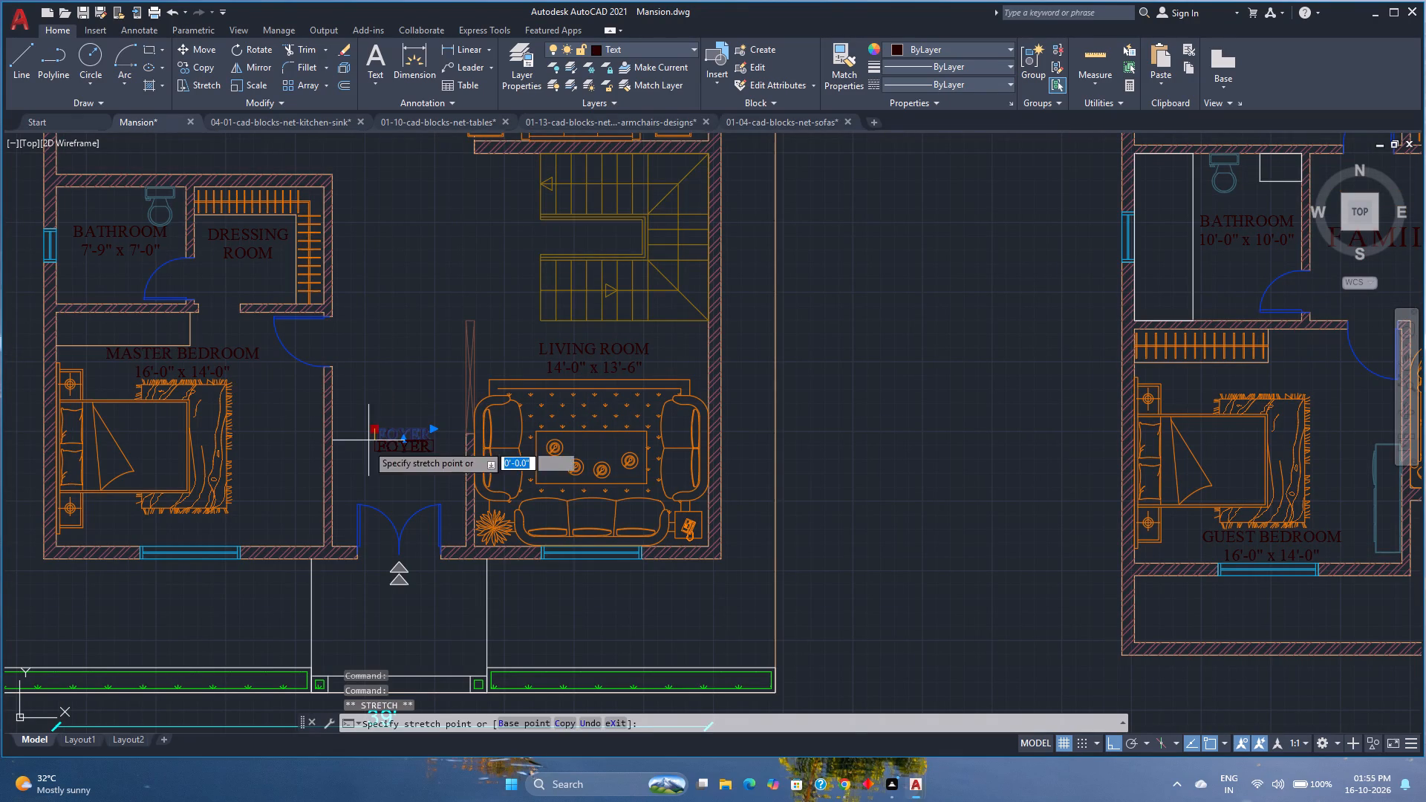
pyautogui.scroll(4, 374, 448)
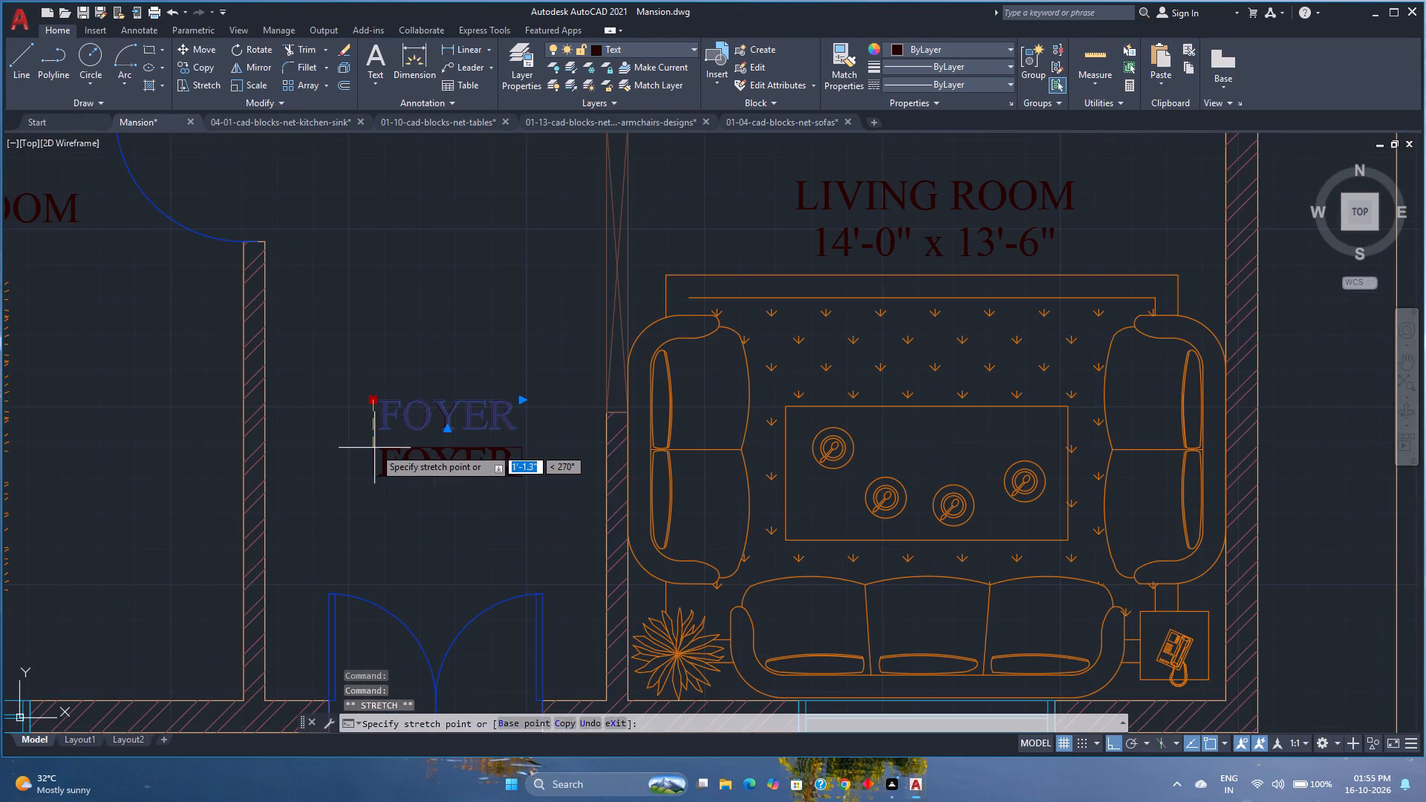
pyautogui.click(370, 453)
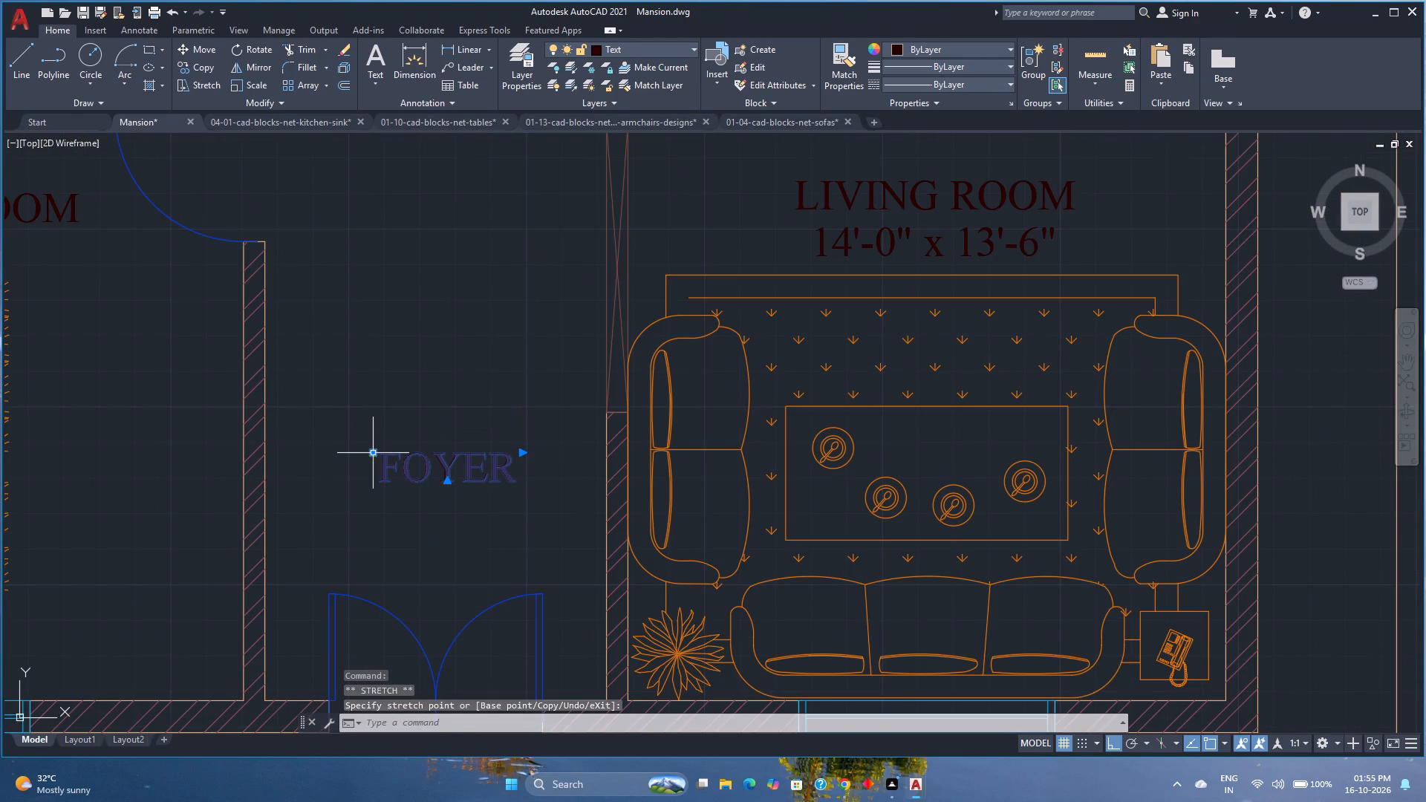
pyautogui.click(375, 451)
pyautogui.scroll(3, 366, 457)
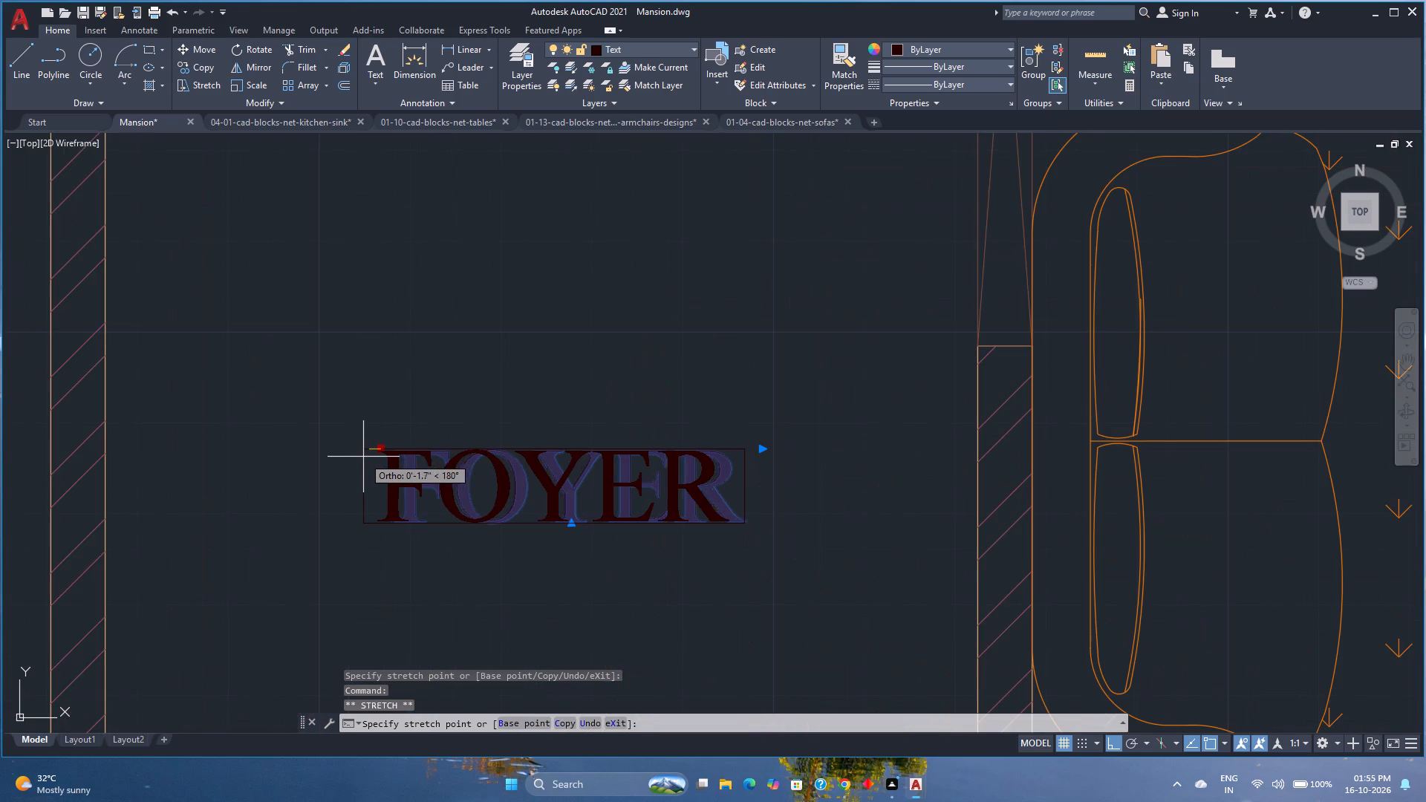
pyautogui.click(356, 460)
pyautogui.scroll(-3, 356, 460)
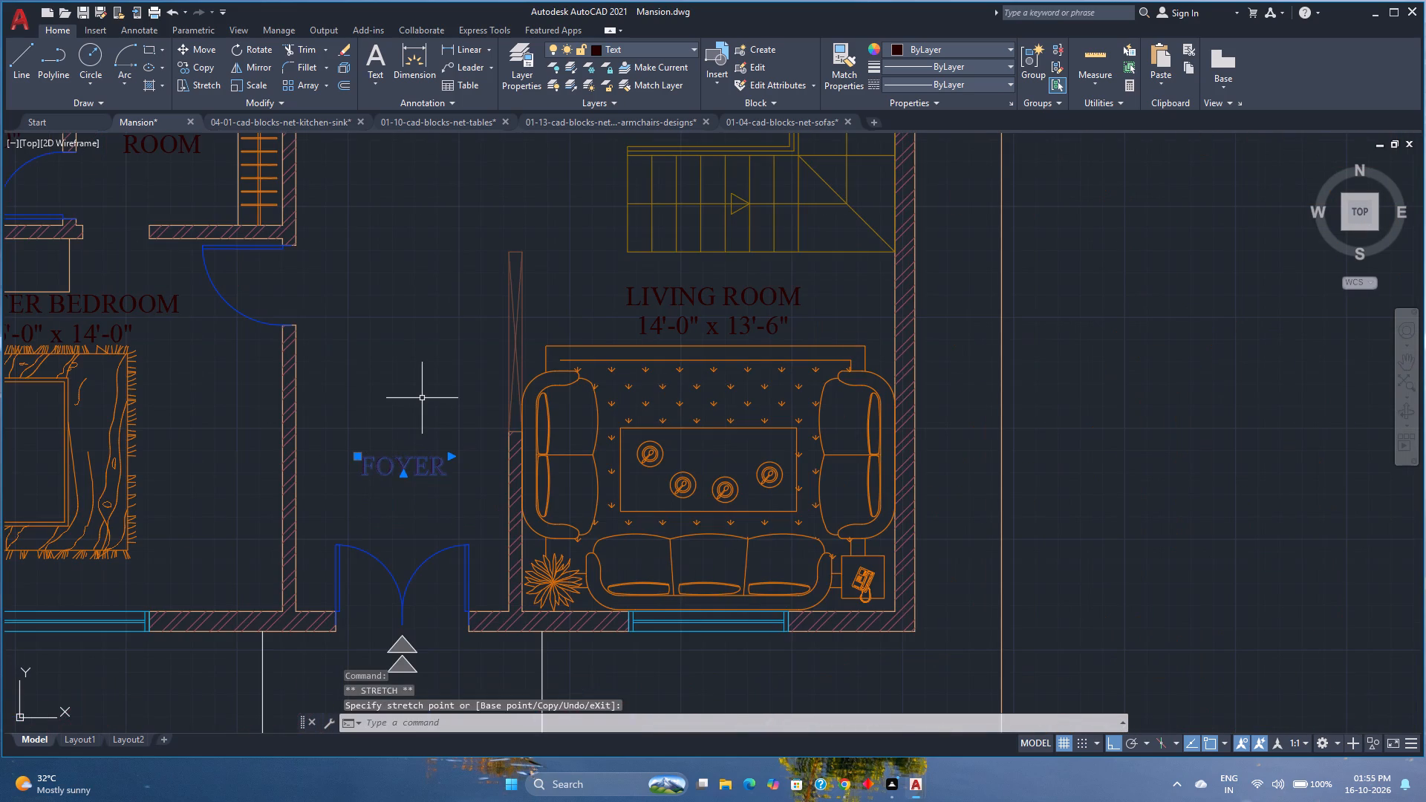
pyautogui.press('Escape')
# Rename the Wood layer as Studs.
pyautogui.scroll(-1, 363, 305)
pyautogui.moveTo(363, 305); pyautogui.dragTo(399, 413, button='middle')
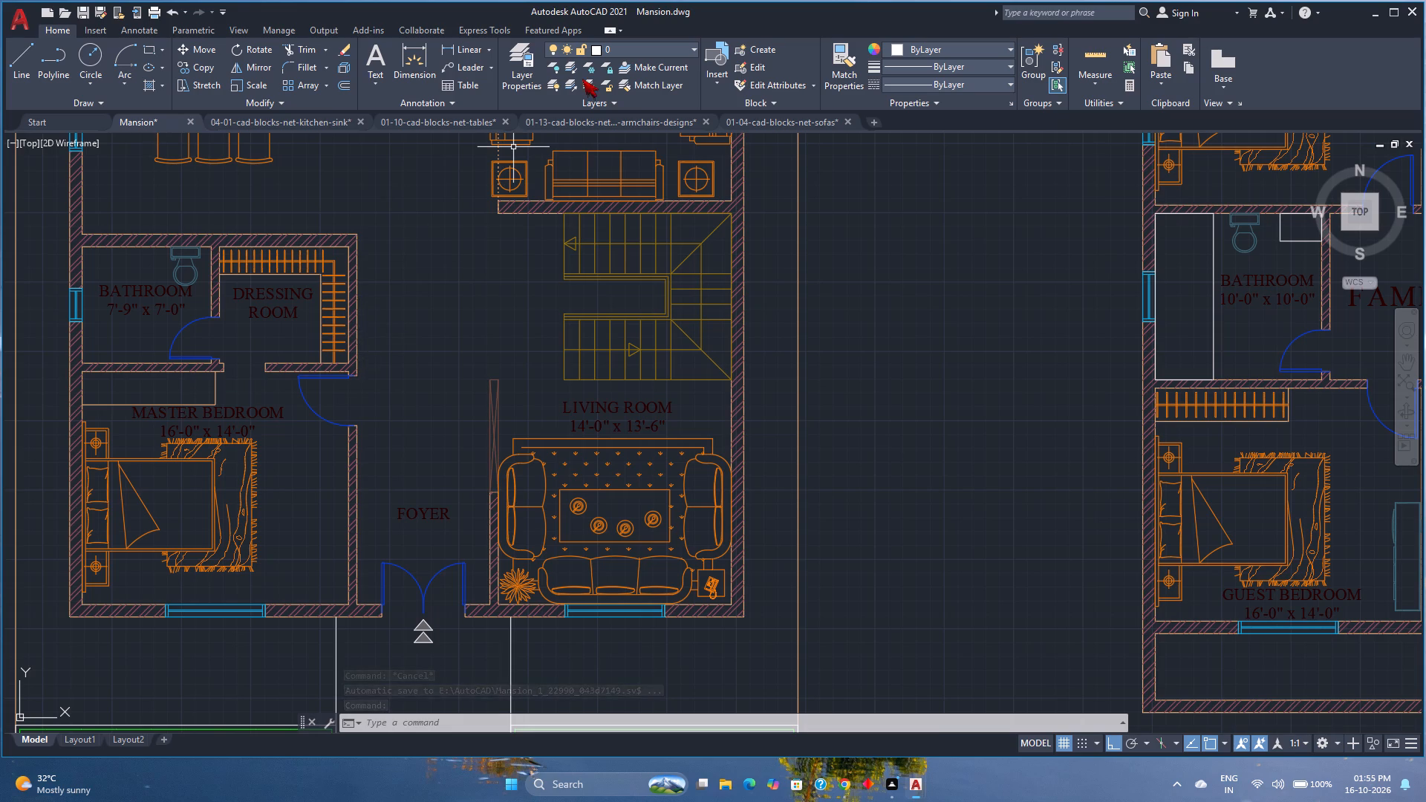
pyautogui.click(520, 84)
pyautogui.scroll(-2, 178, 244)
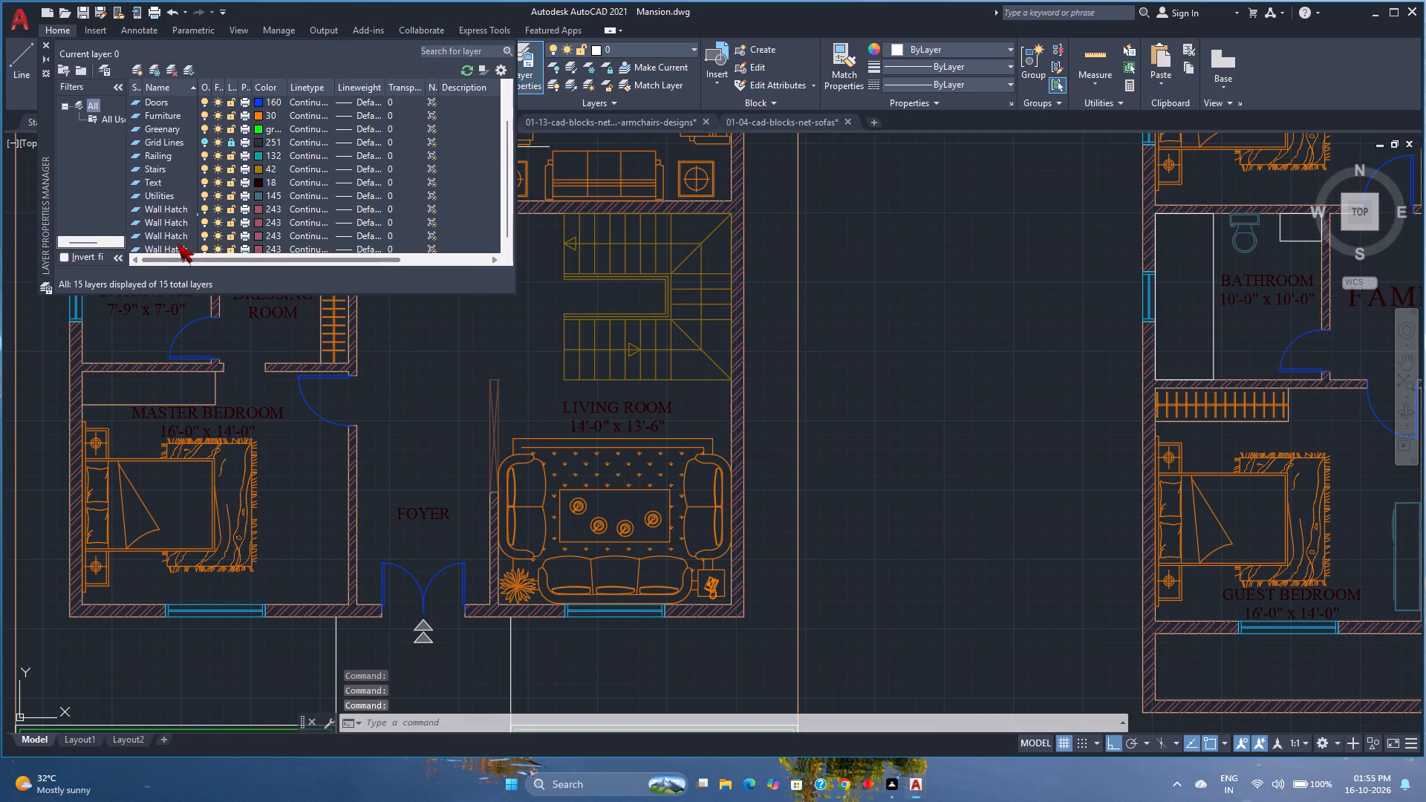
pyautogui.scroll(-1, 178, 244)
pyautogui.click(161, 234)
pyautogui.rightClick(161, 234)
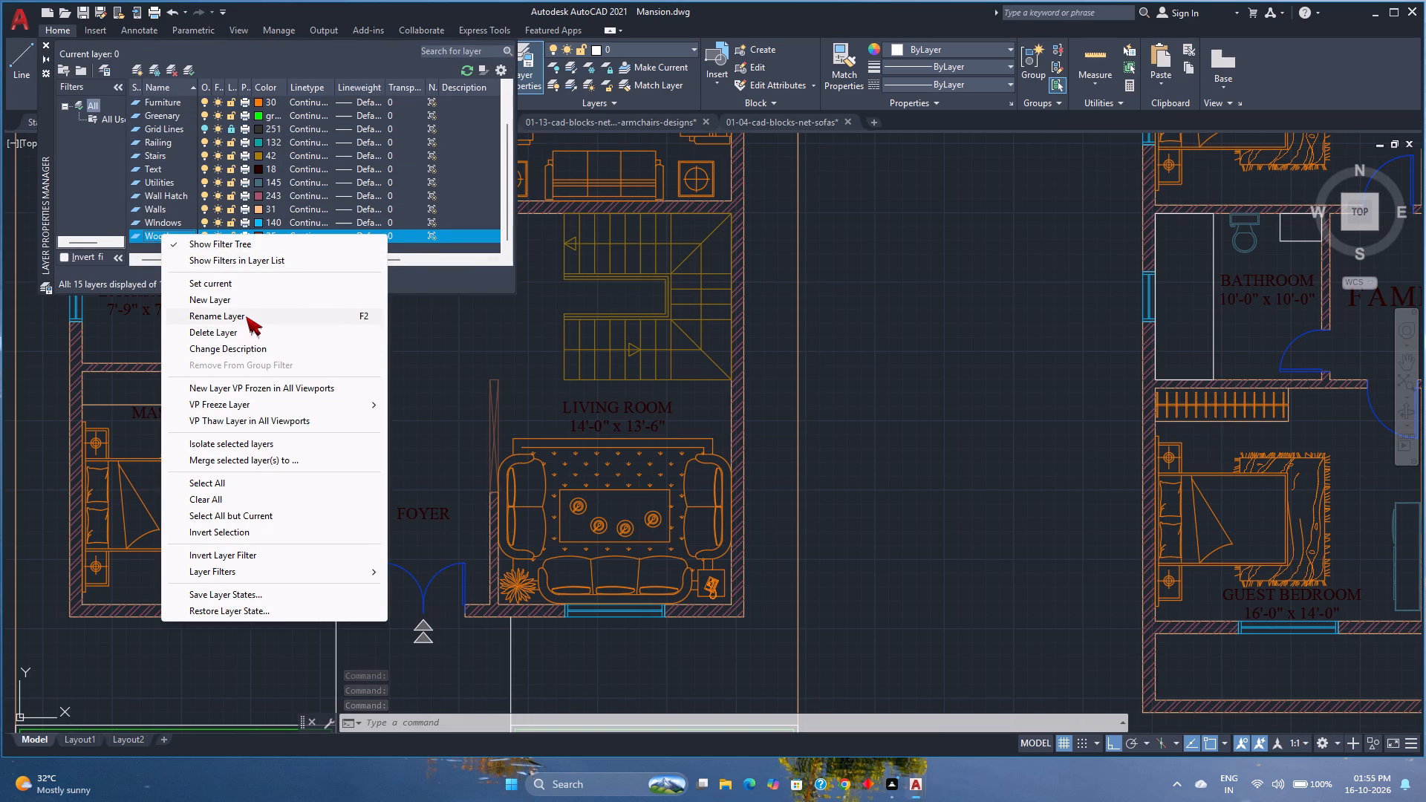
pyautogui.press('Escape')
pyautogui.press('F2')
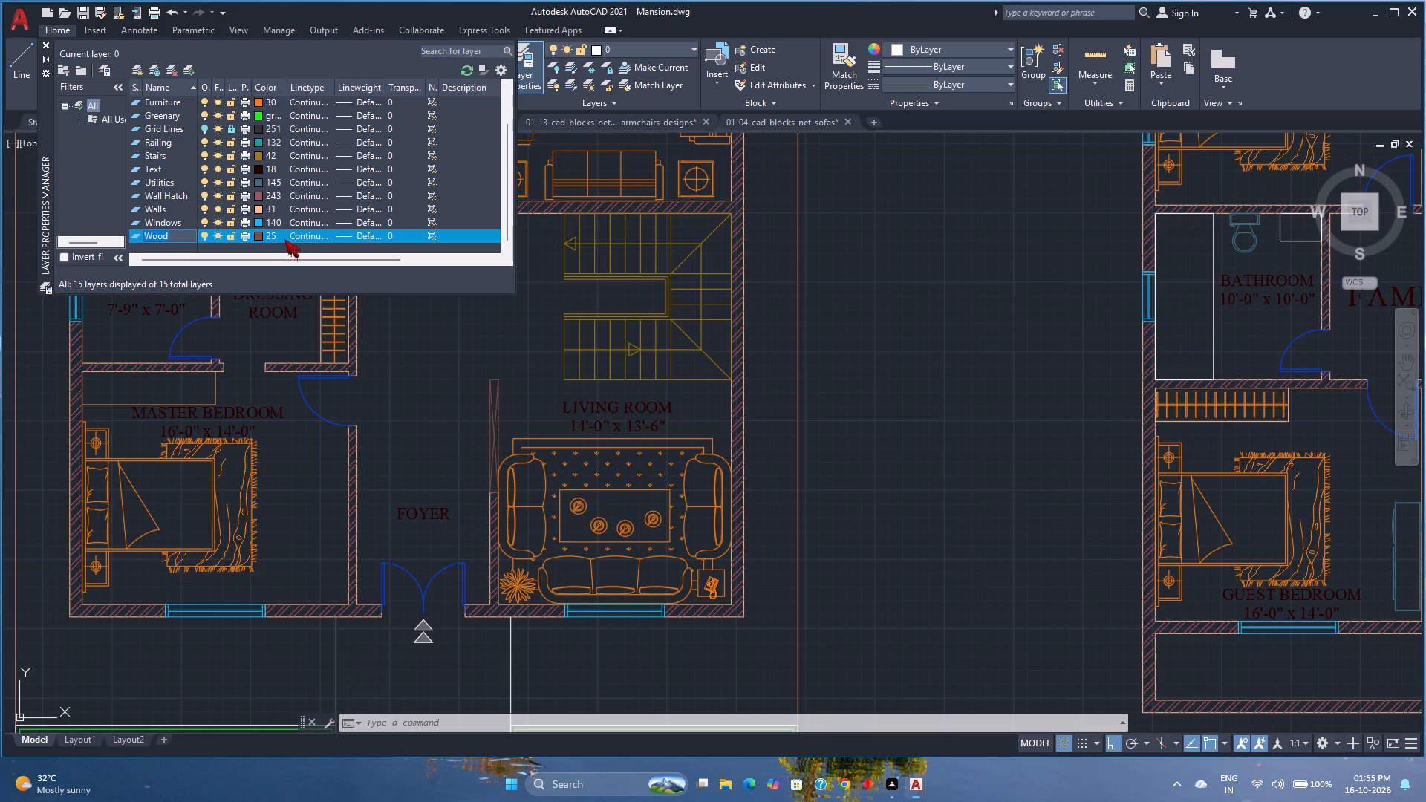
pyautogui.write('sTU')
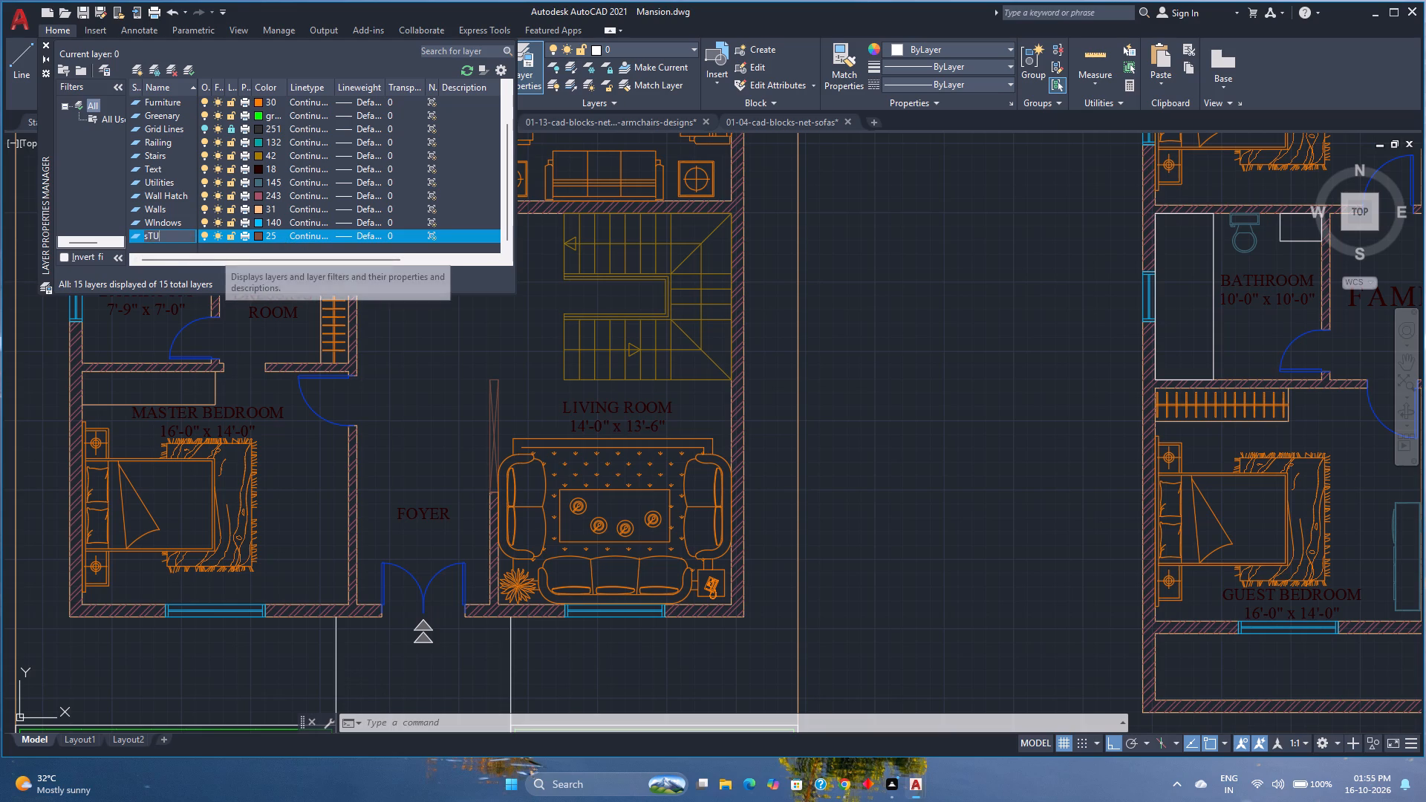
pyautogui.press('BackSpace')
pyautogui.press('BackSpace')
pyautogui.write('Sr')
pyautogui.press('BackSpace')
pyautogui.write('tuds')
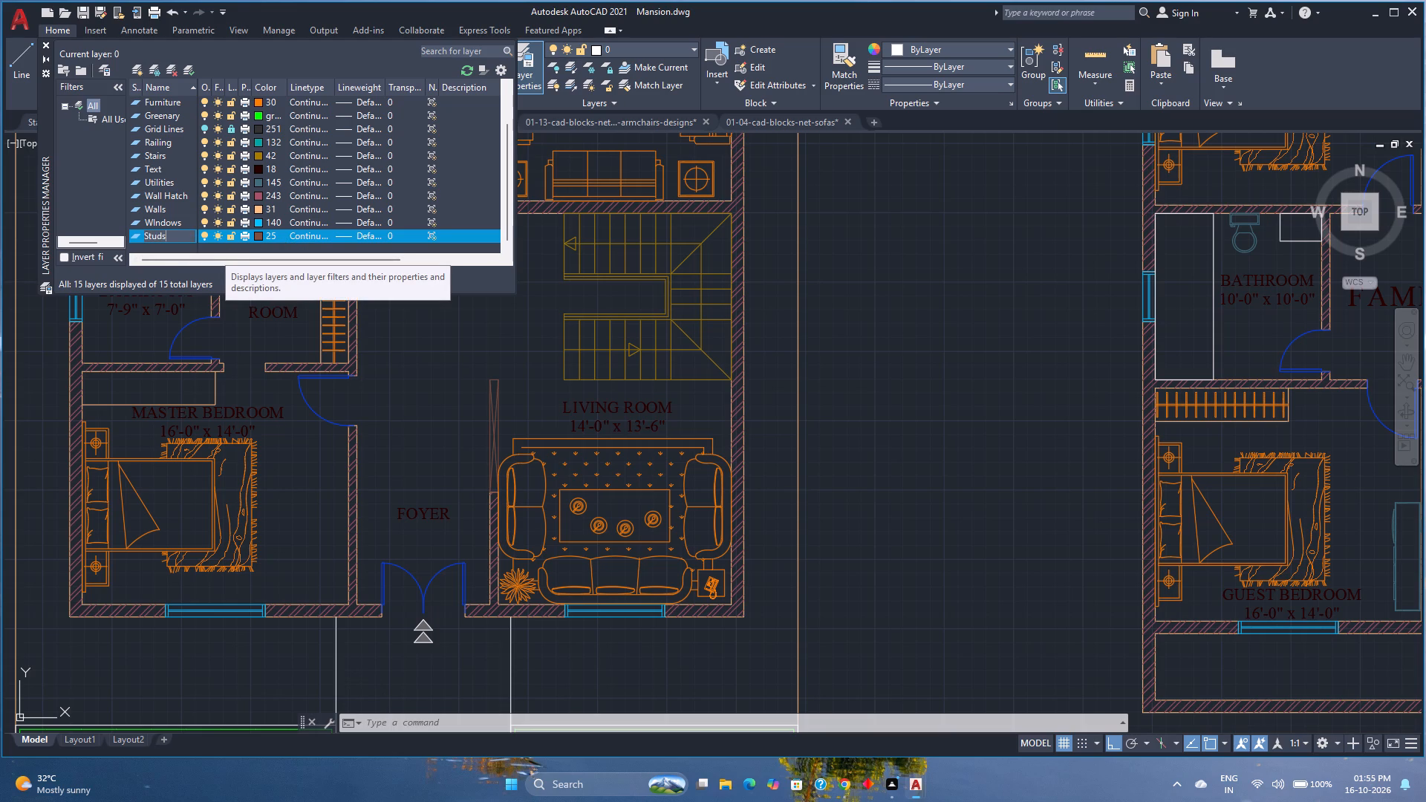
pyautogui.press('Return')
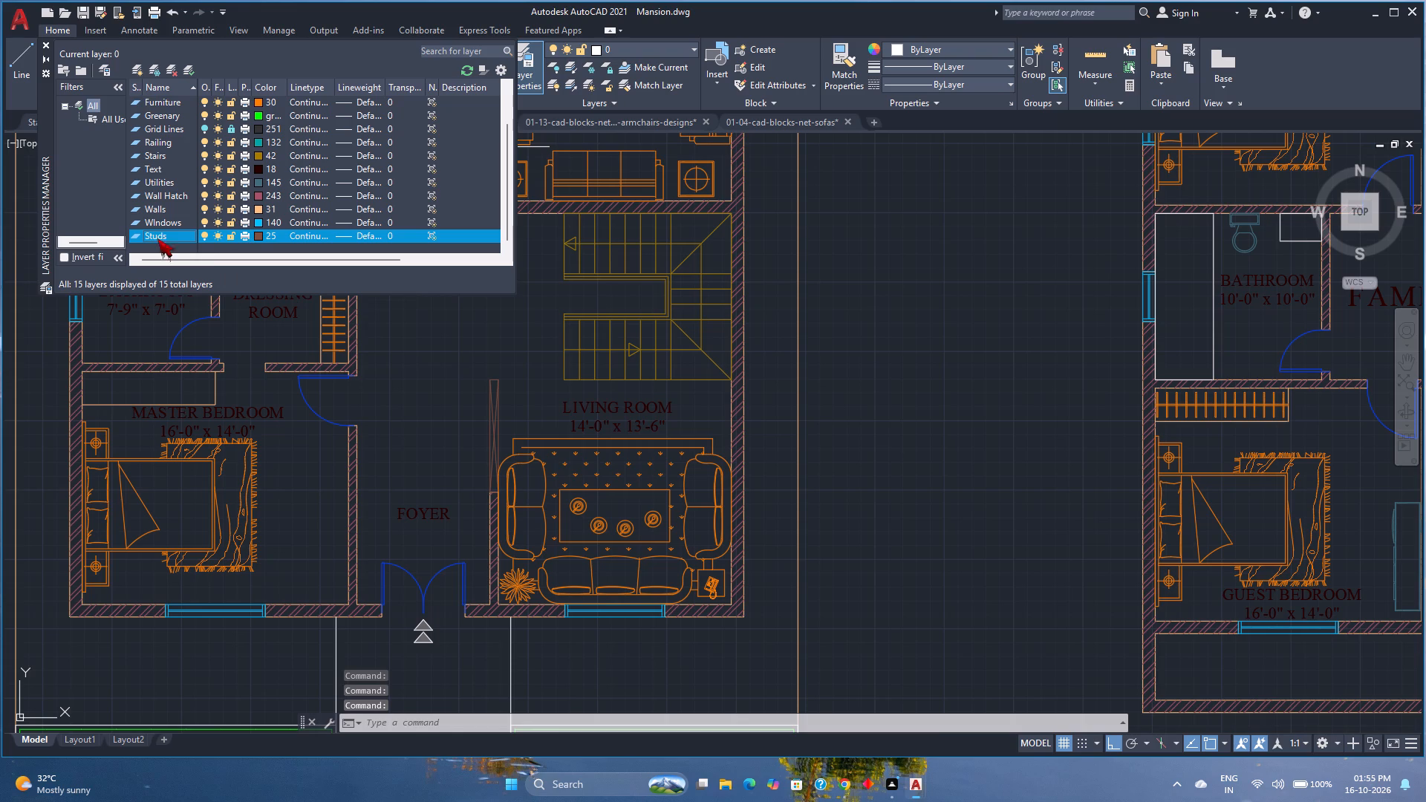
pyautogui.click(45, 42)
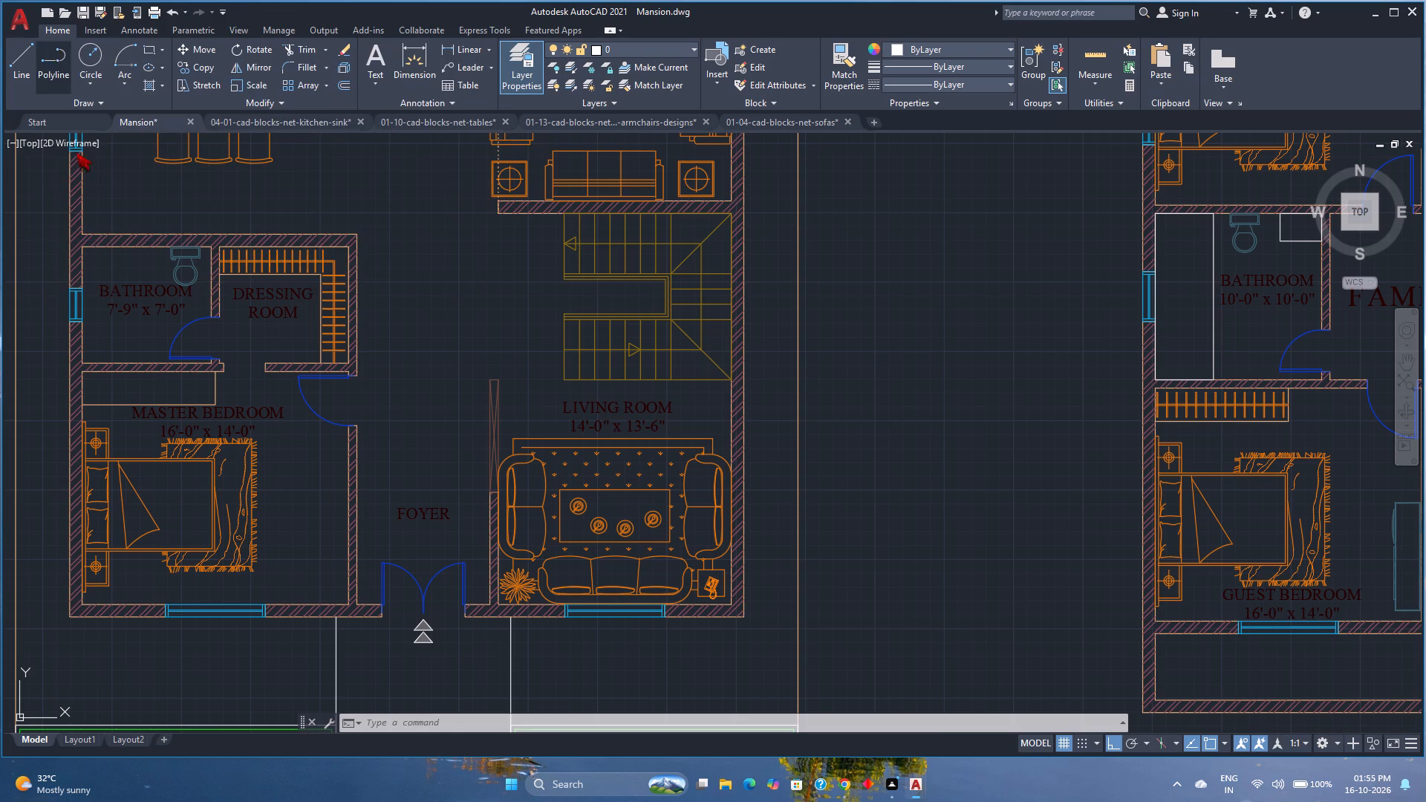
# Draw a horizontal line across the foyer above its label, from the living room partition's end to the master bedroom wall.
pyautogui.click(14, 60)
pyautogui.scroll(3, 436, 506)
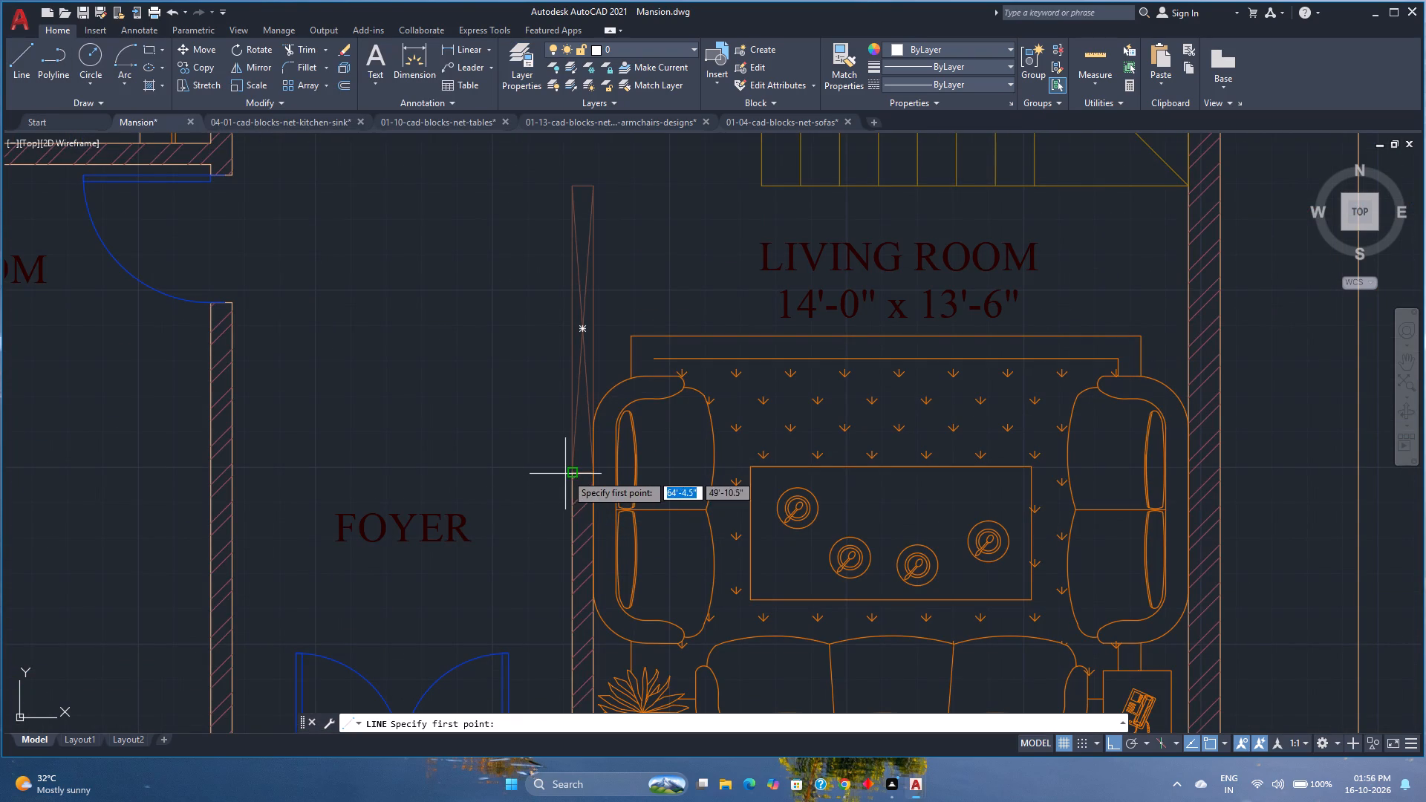
pyautogui.click(566, 474)
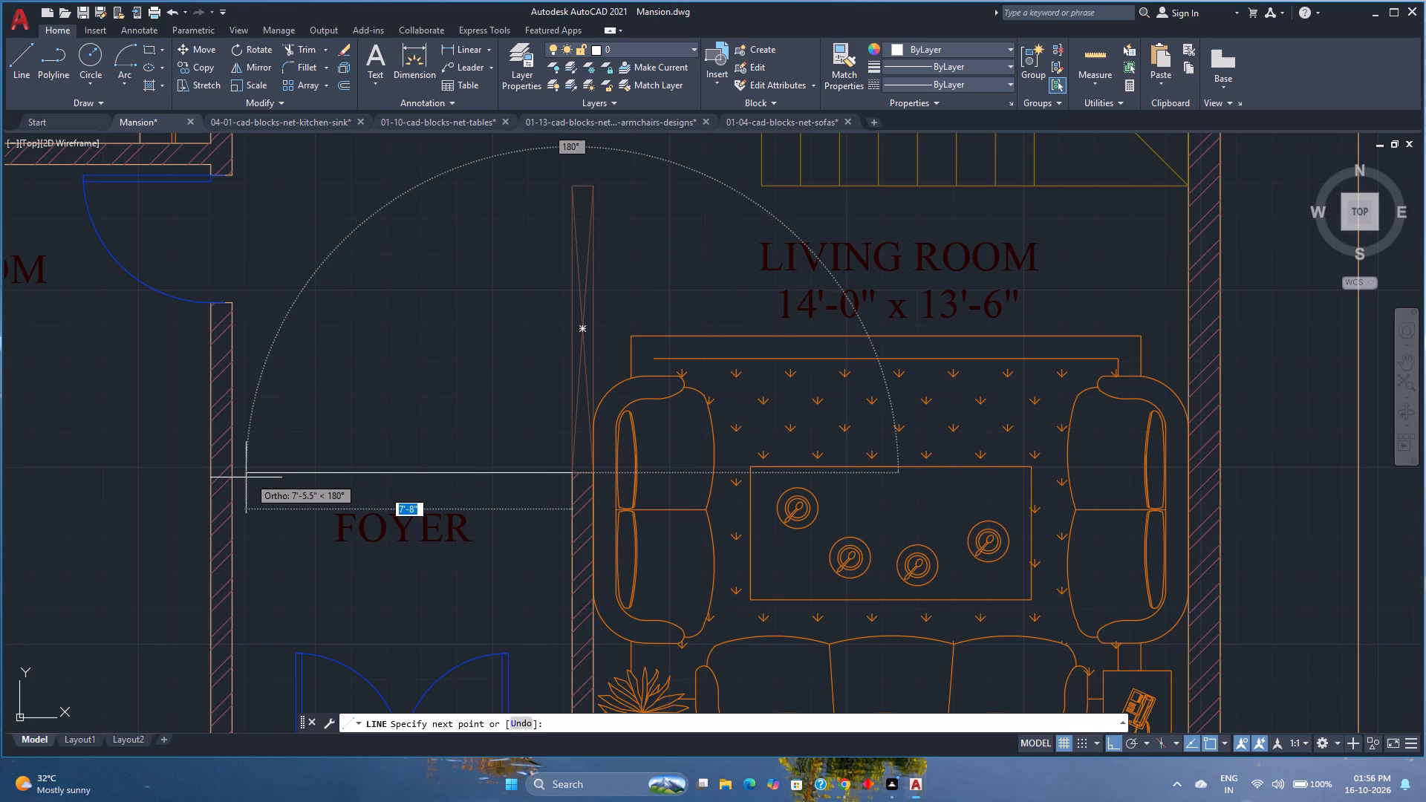
pyautogui.click(233, 477)
pyautogui.press('Escape')
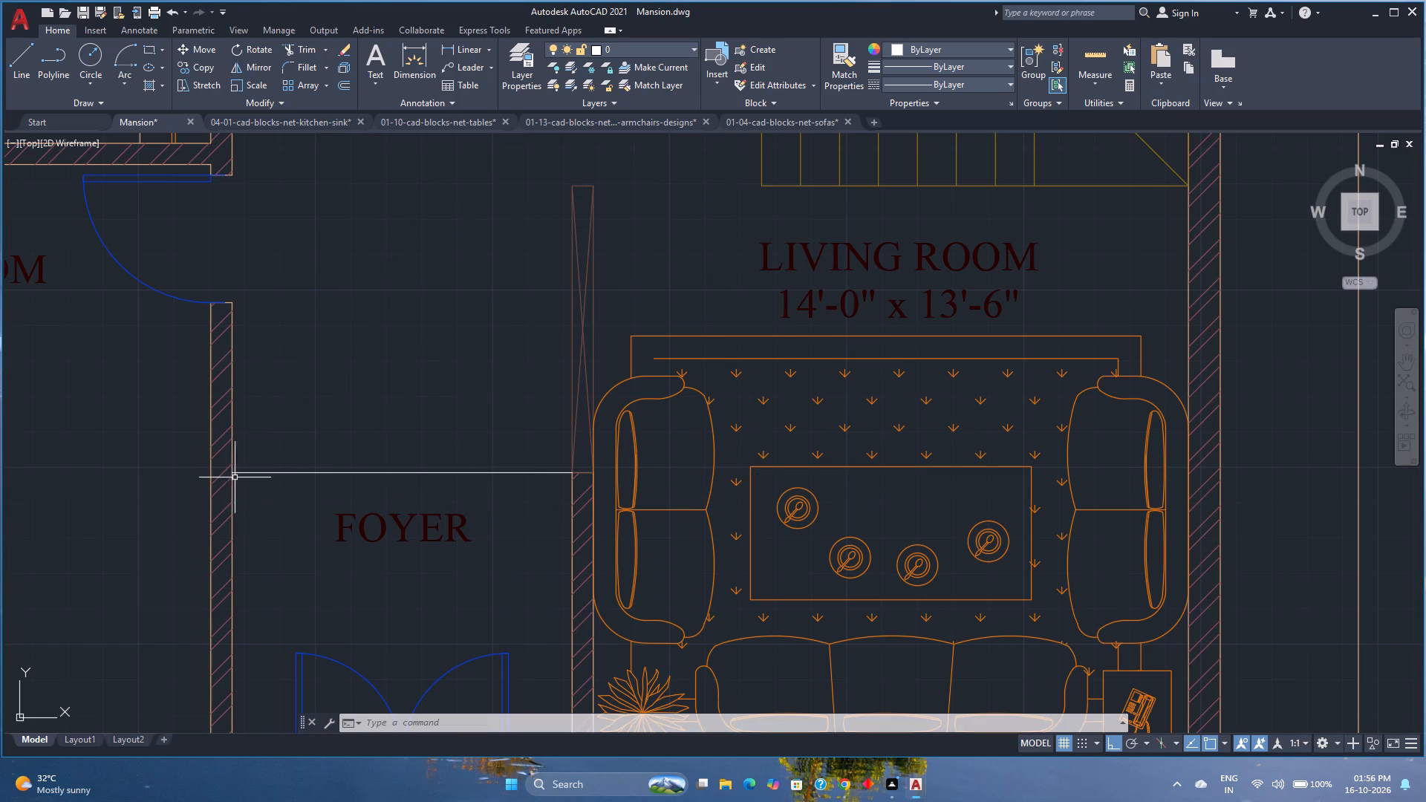
# Match the foyer line's properties to the dashed line along the drawing room's open edge.
pyautogui.scroll(-3, 319, 441)
pyautogui.moveTo(319, 441); pyautogui.dragTo(368, 498, button='middle')
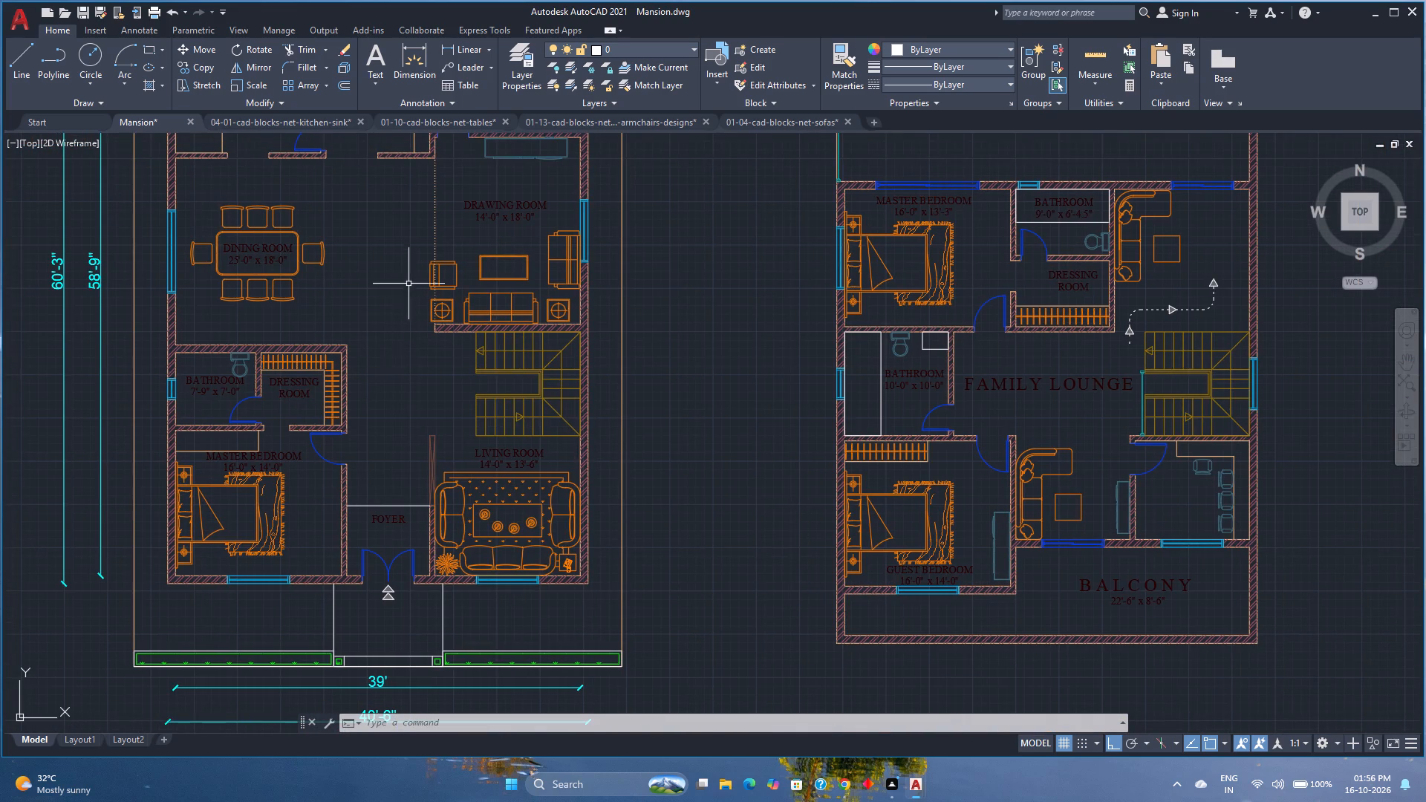
pyautogui.click(434, 234)
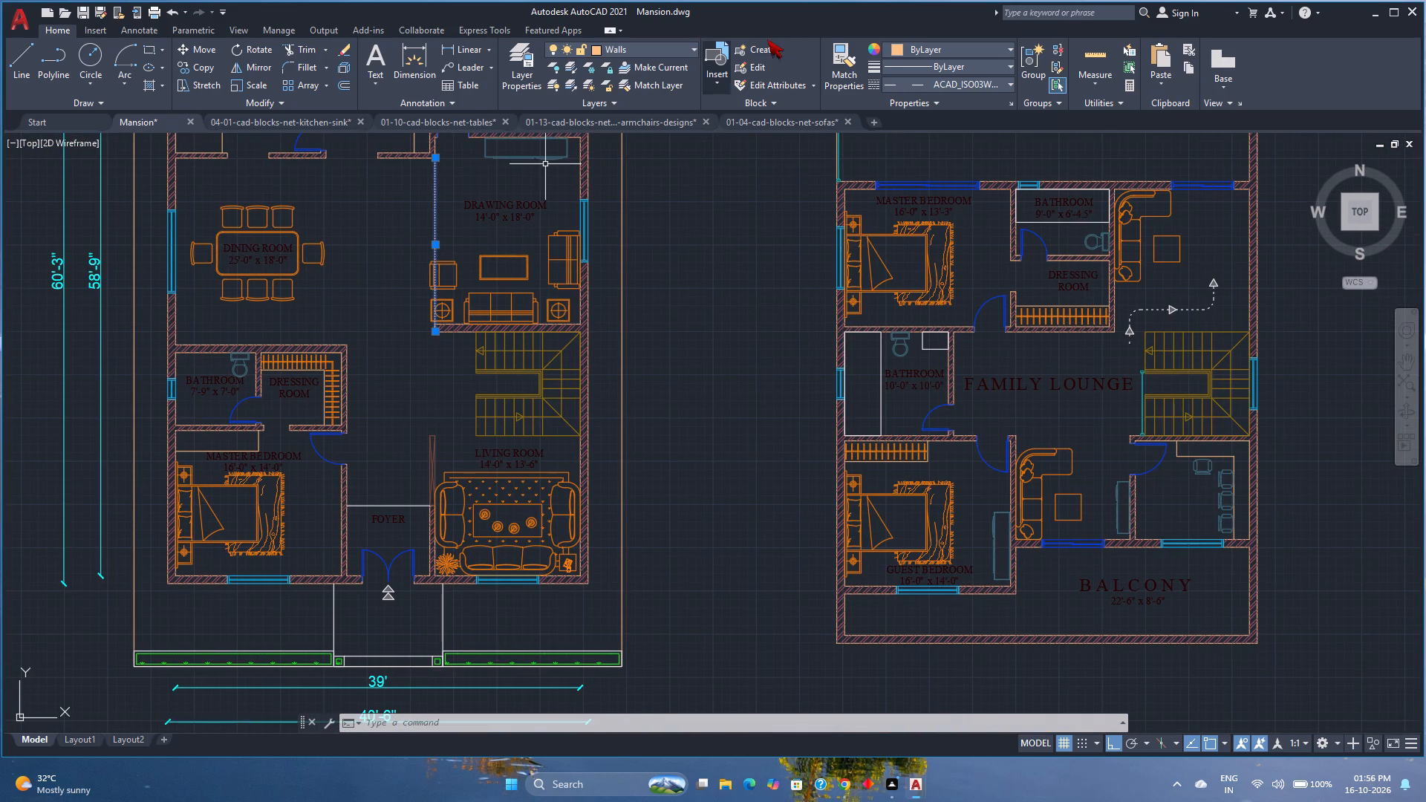
pyautogui.click(841, 60)
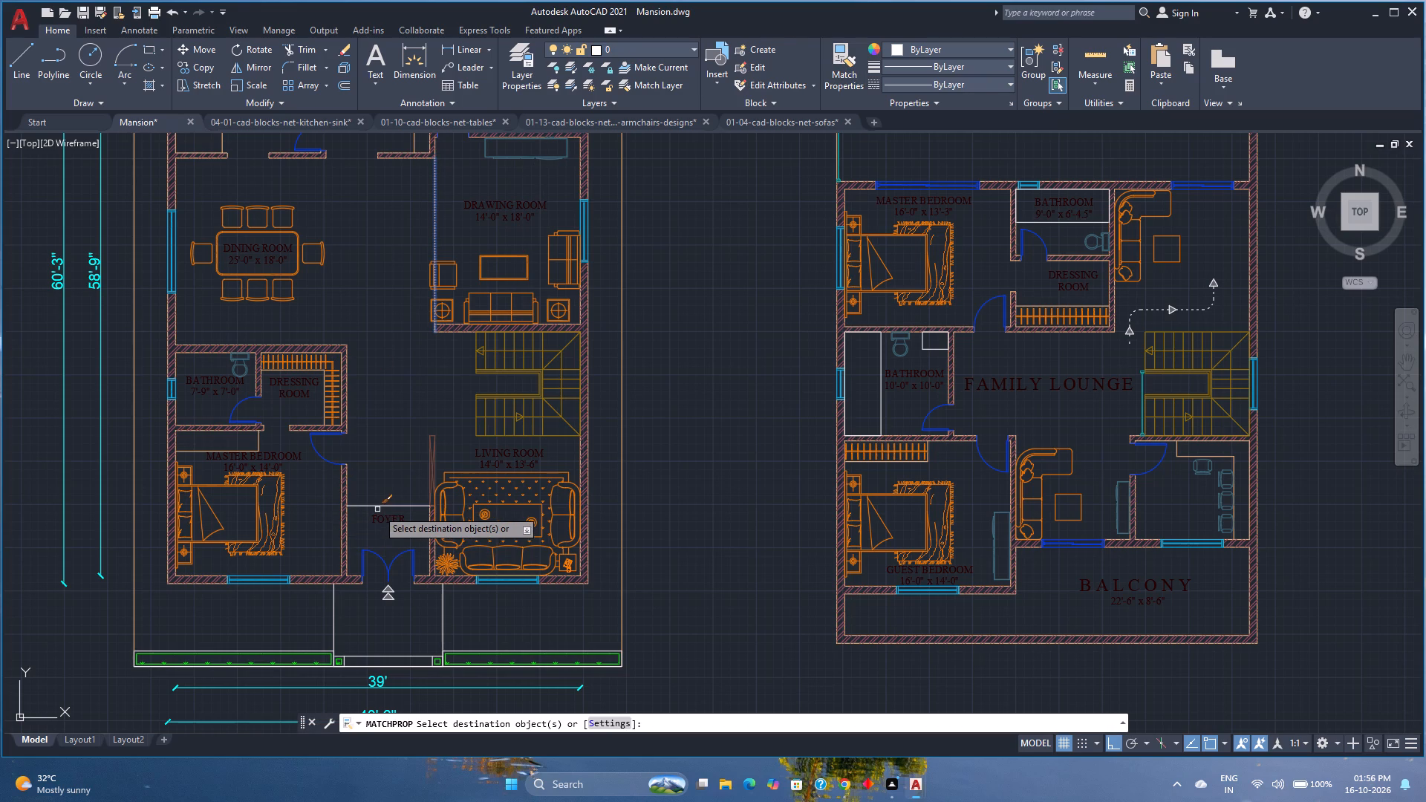
pyautogui.click(380, 508)
pyautogui.press('Escape')
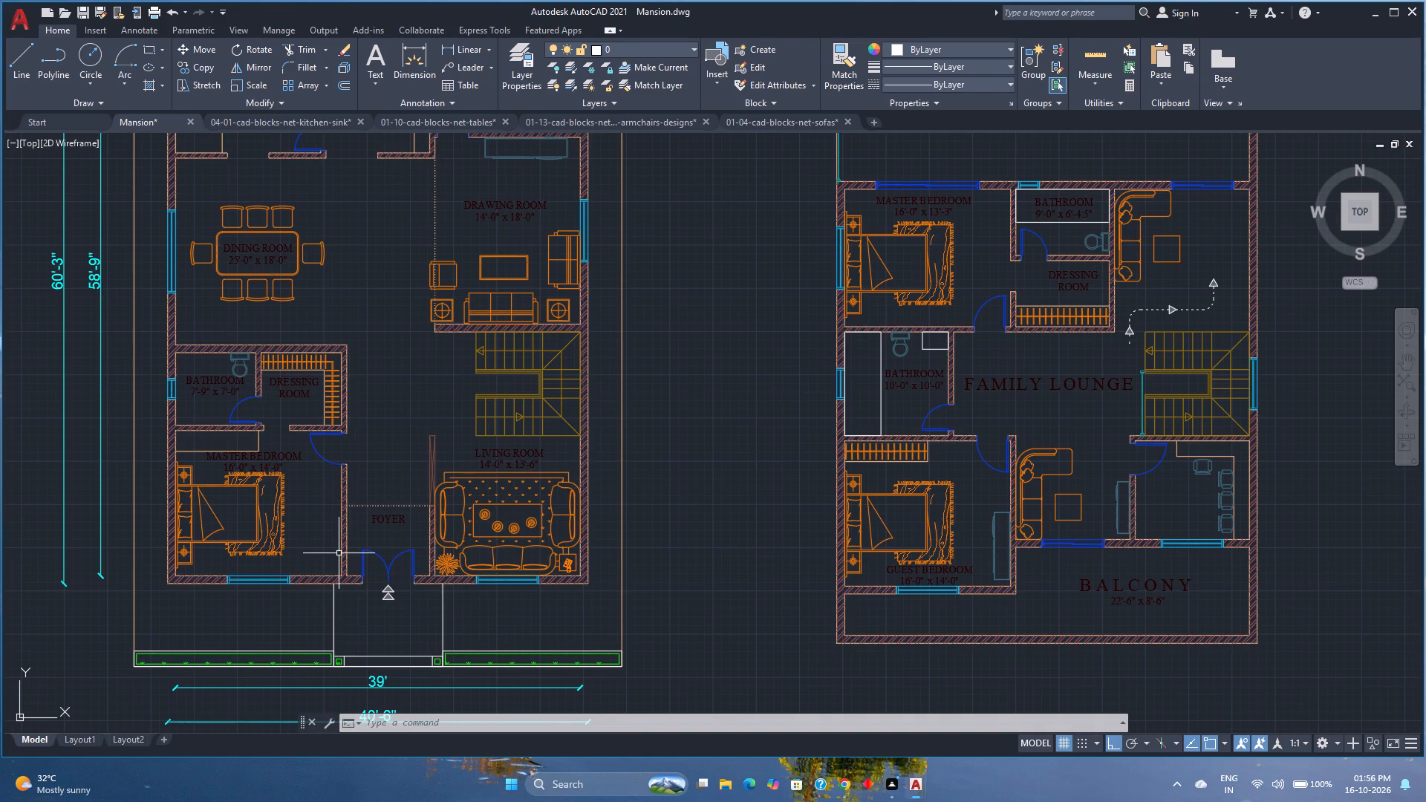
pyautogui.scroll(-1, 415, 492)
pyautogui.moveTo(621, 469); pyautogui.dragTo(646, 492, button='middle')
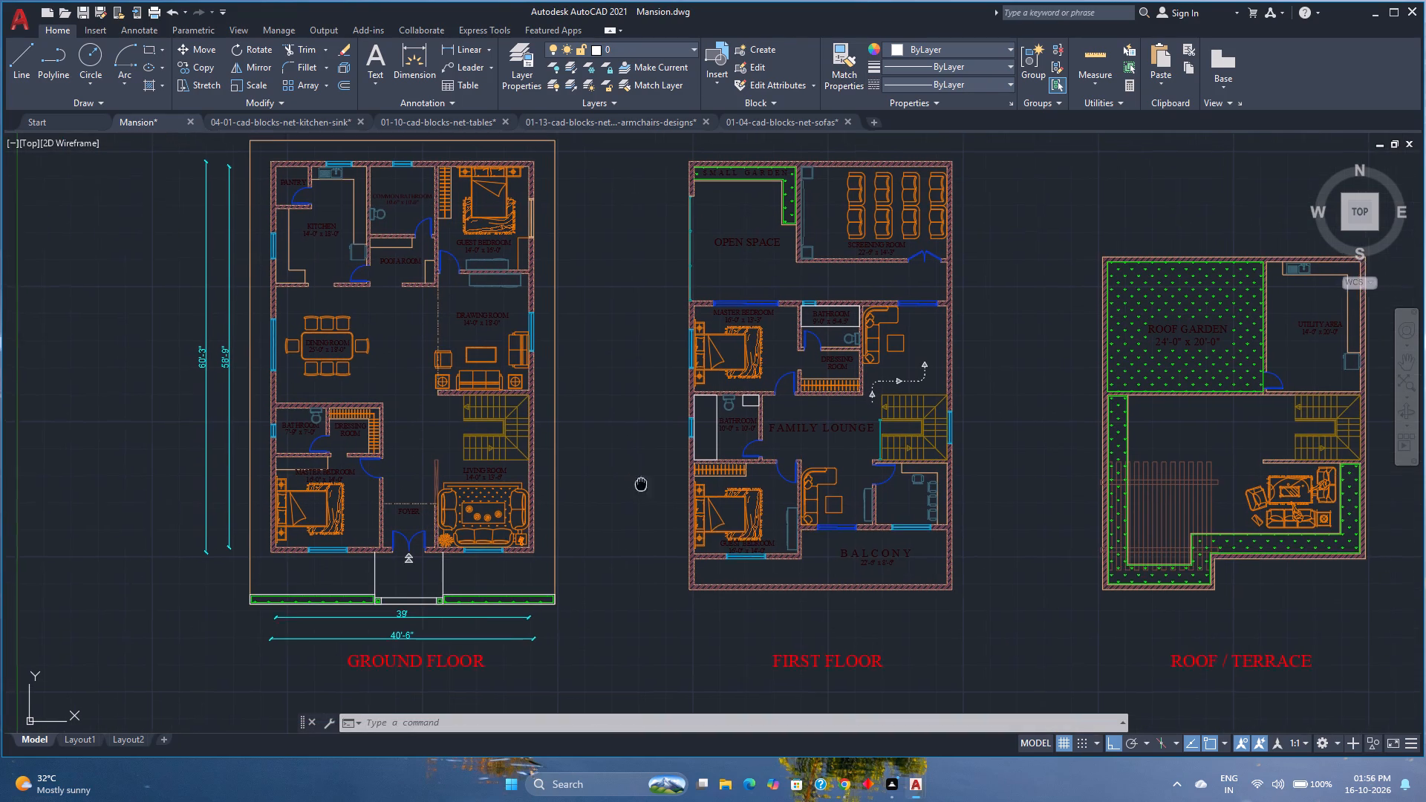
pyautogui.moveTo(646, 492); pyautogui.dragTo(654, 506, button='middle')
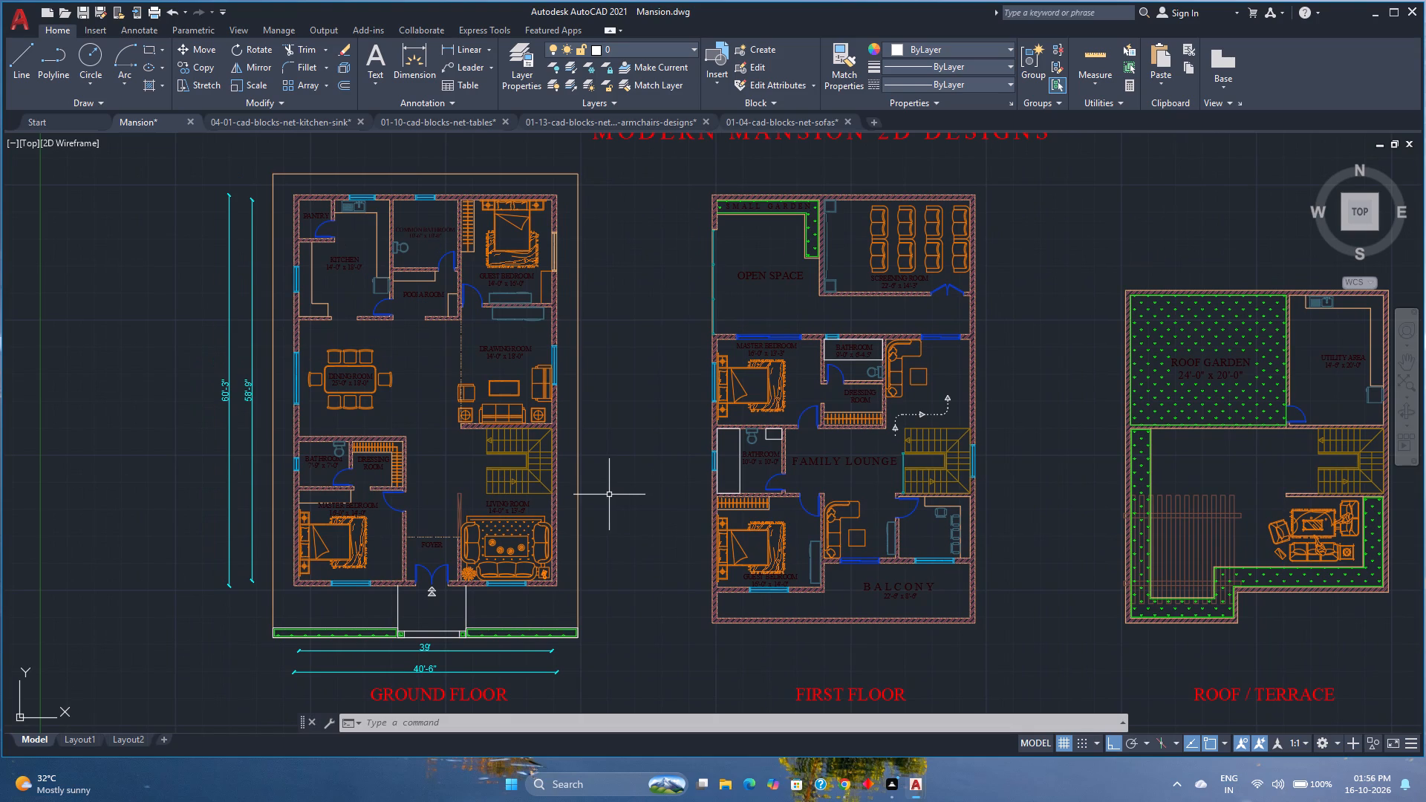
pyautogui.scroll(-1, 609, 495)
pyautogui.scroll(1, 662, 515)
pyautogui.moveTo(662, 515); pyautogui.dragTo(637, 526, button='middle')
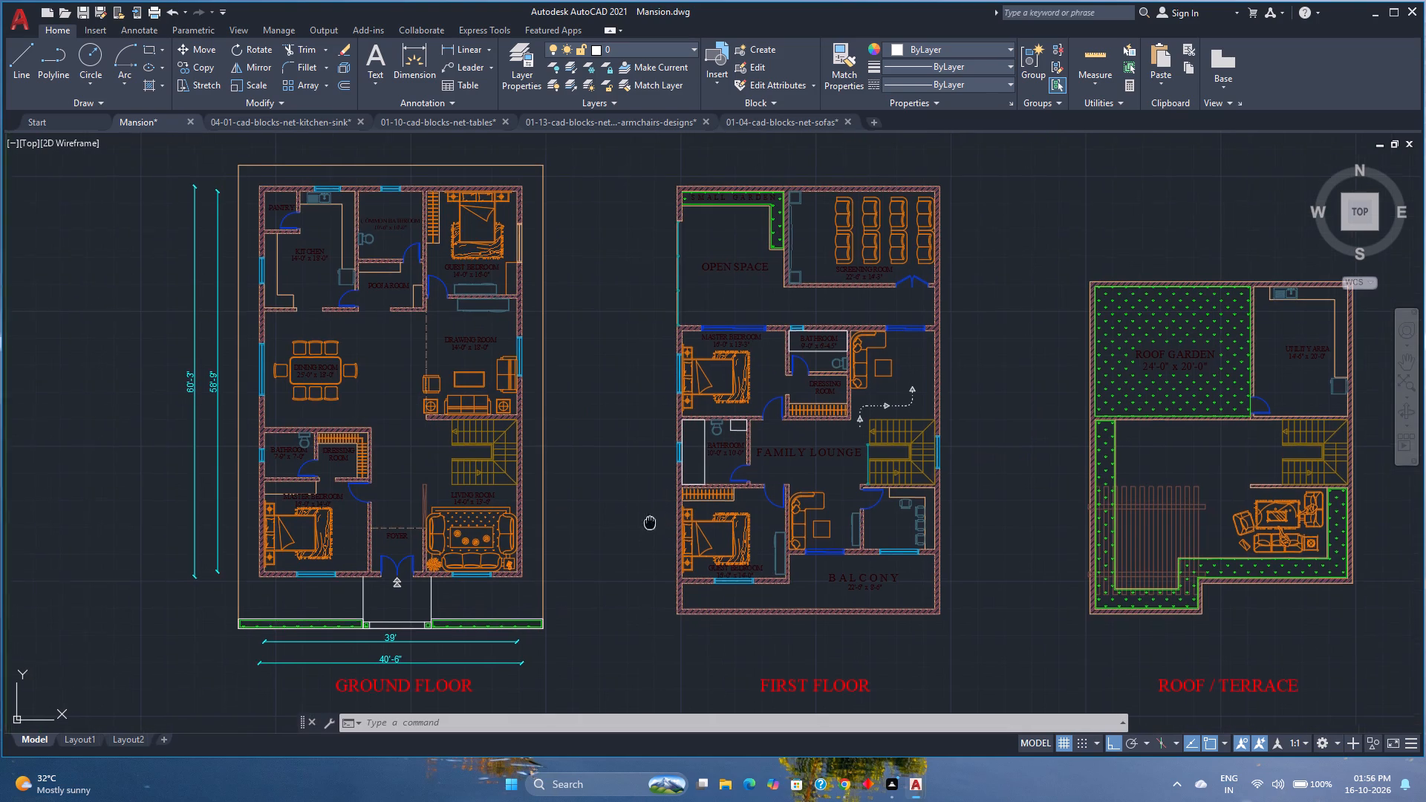
# On the first floor, draw a horizontal line across the opening below FAMILY LOUNGE, between the facing wall corners.
pyautogui.moveTo(637, 526); pyautogui.dragTo(591, 539, button='middle')
pyautogui.scroll(2, 743, 528)
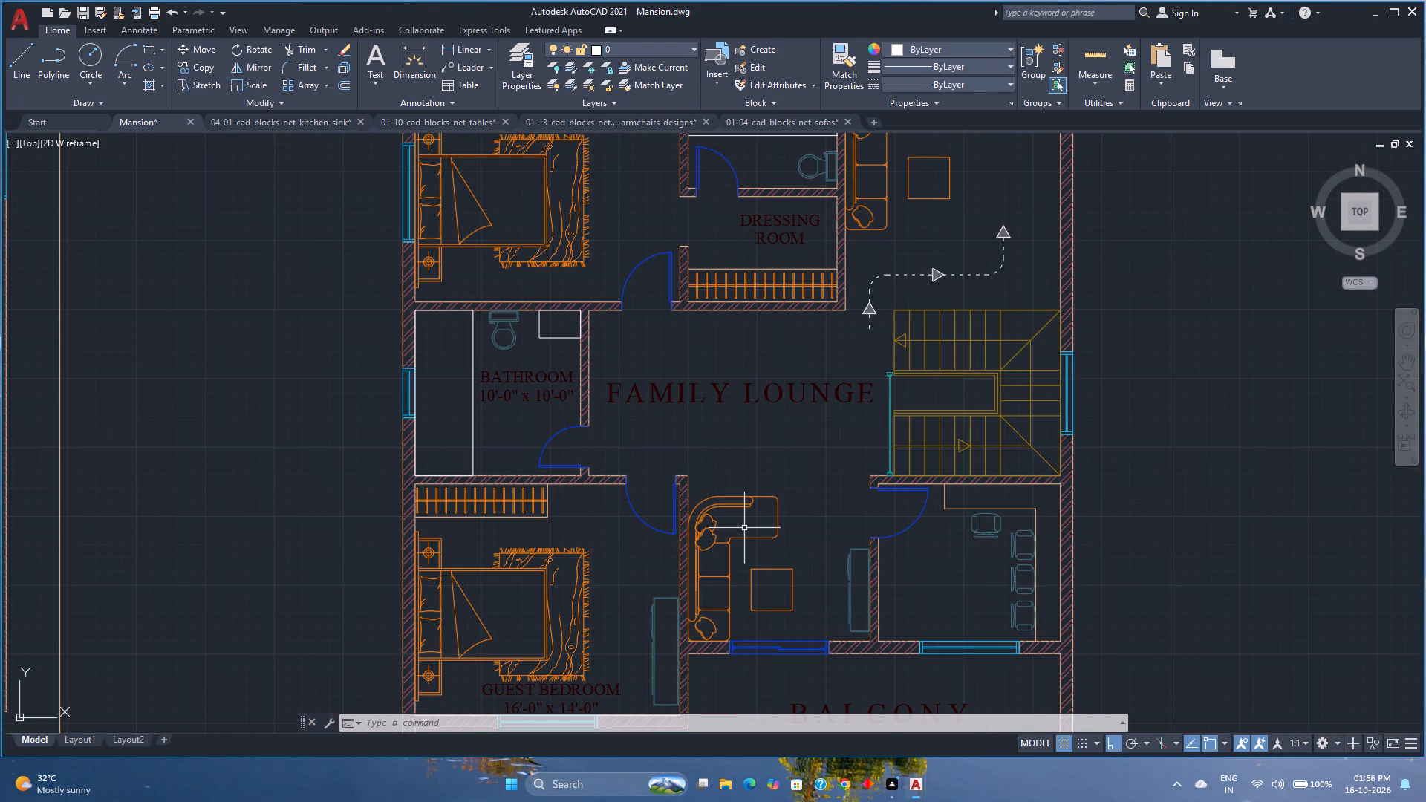
pyautogui.scroll(1, 744, 528)
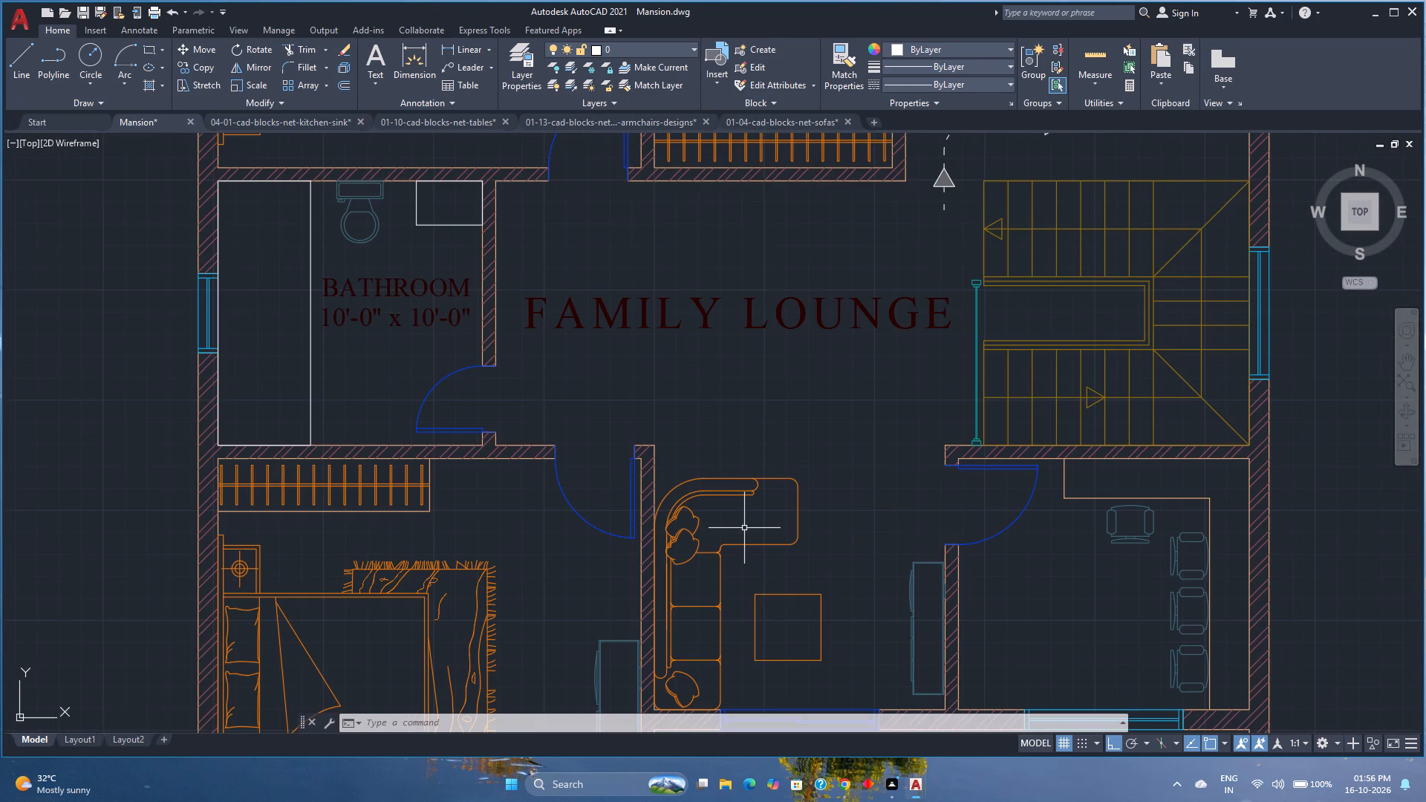
pyautogui.moveTo(819, 525); pyautogui.dragTo(736, 526, button='middle')
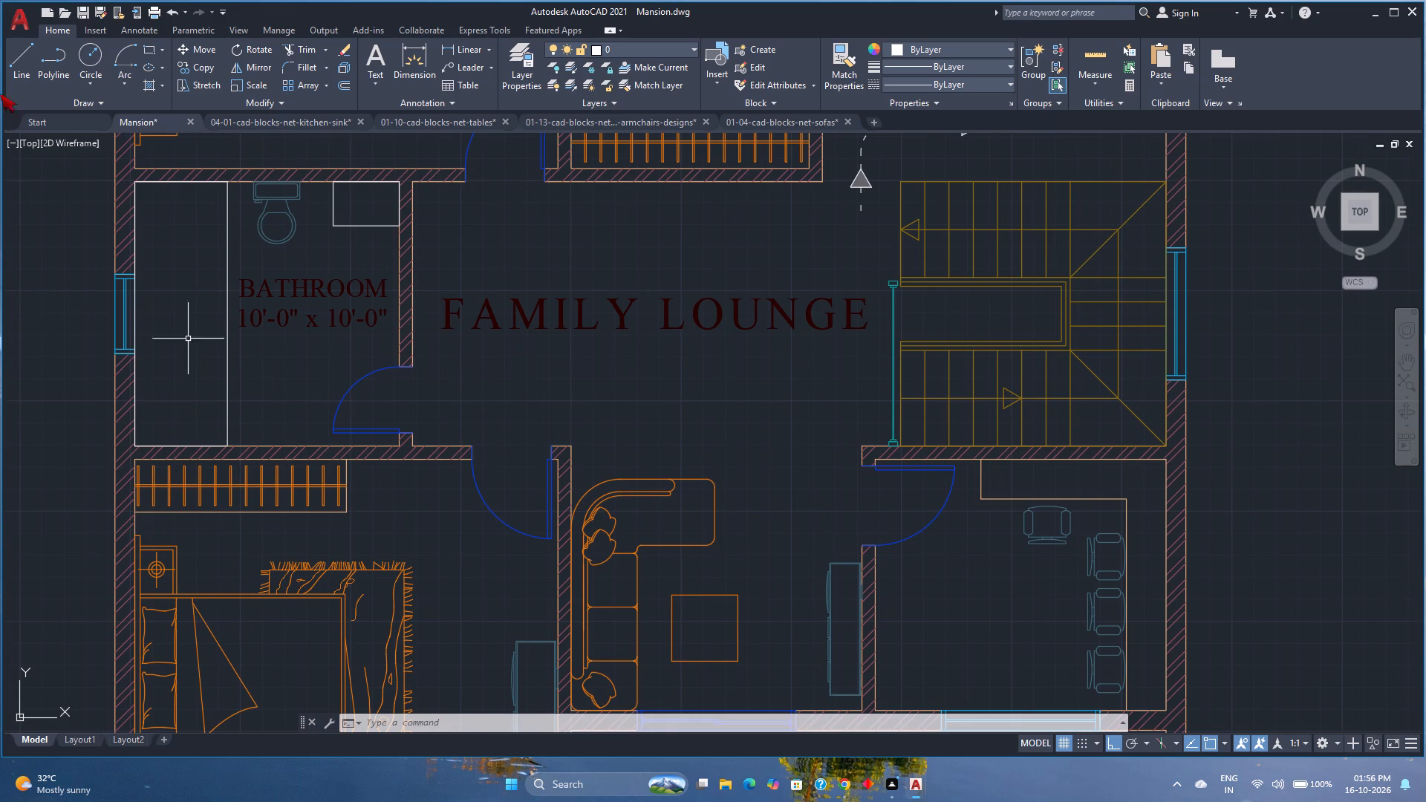
pyautogui.click(12, 62)
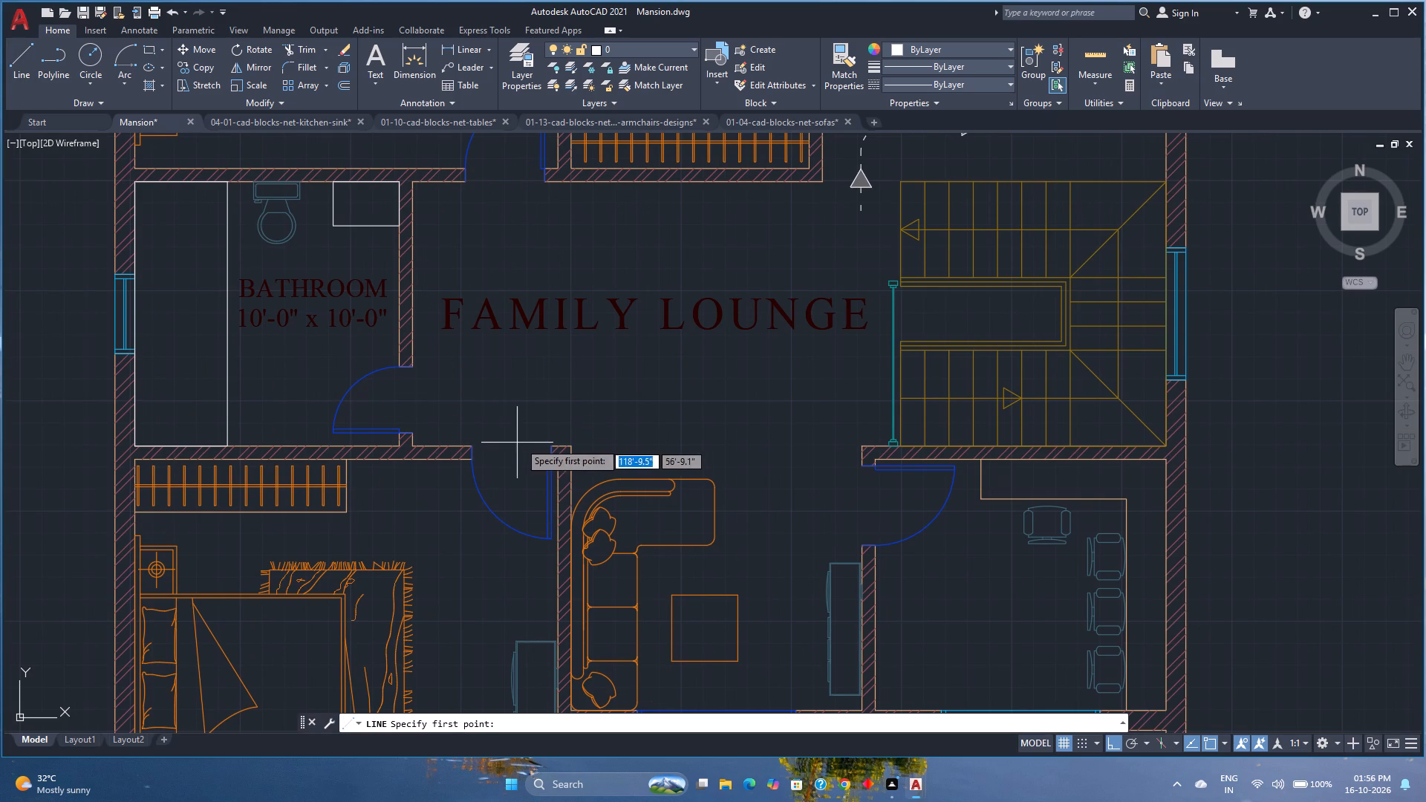
pyautogui.click(570, 446)
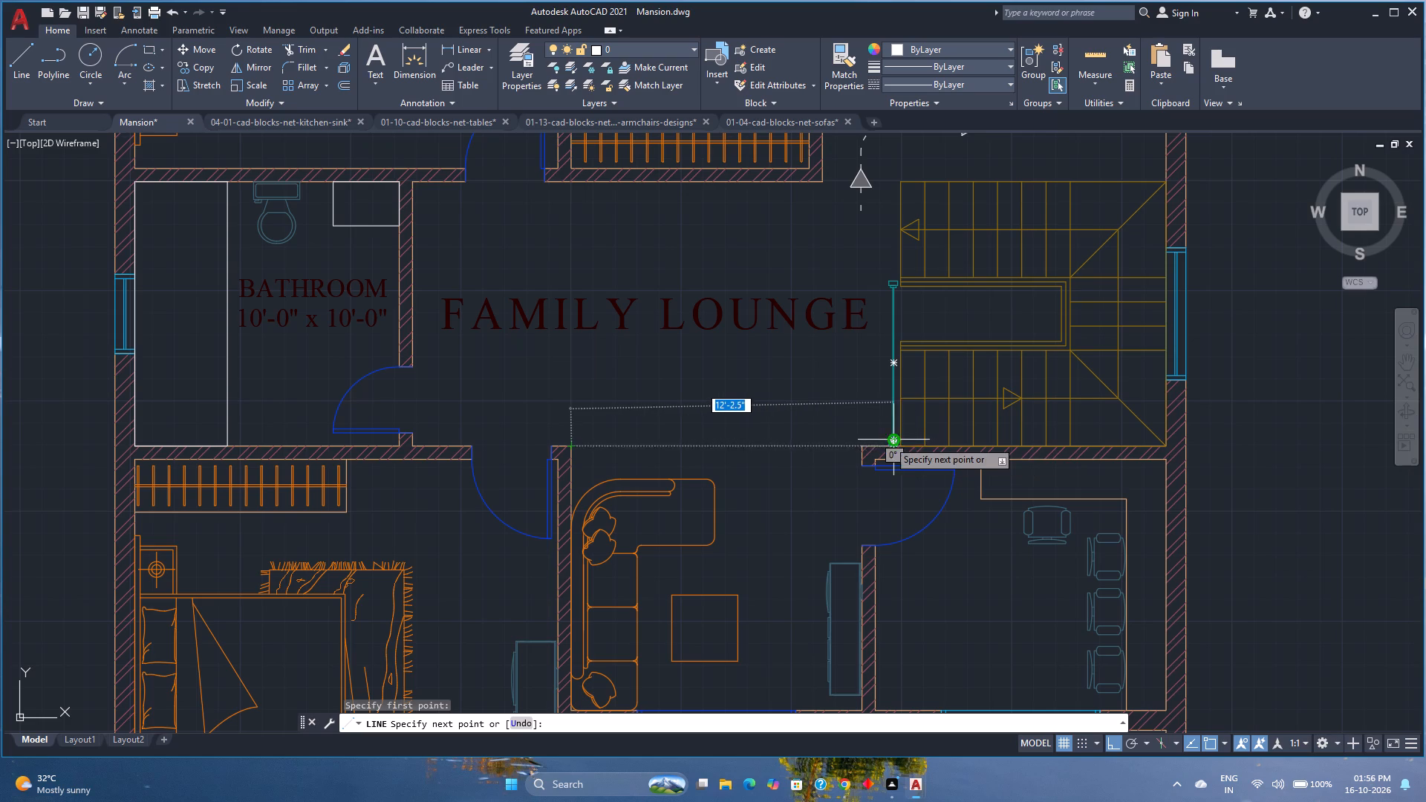
pyautogui.click(863, 444)
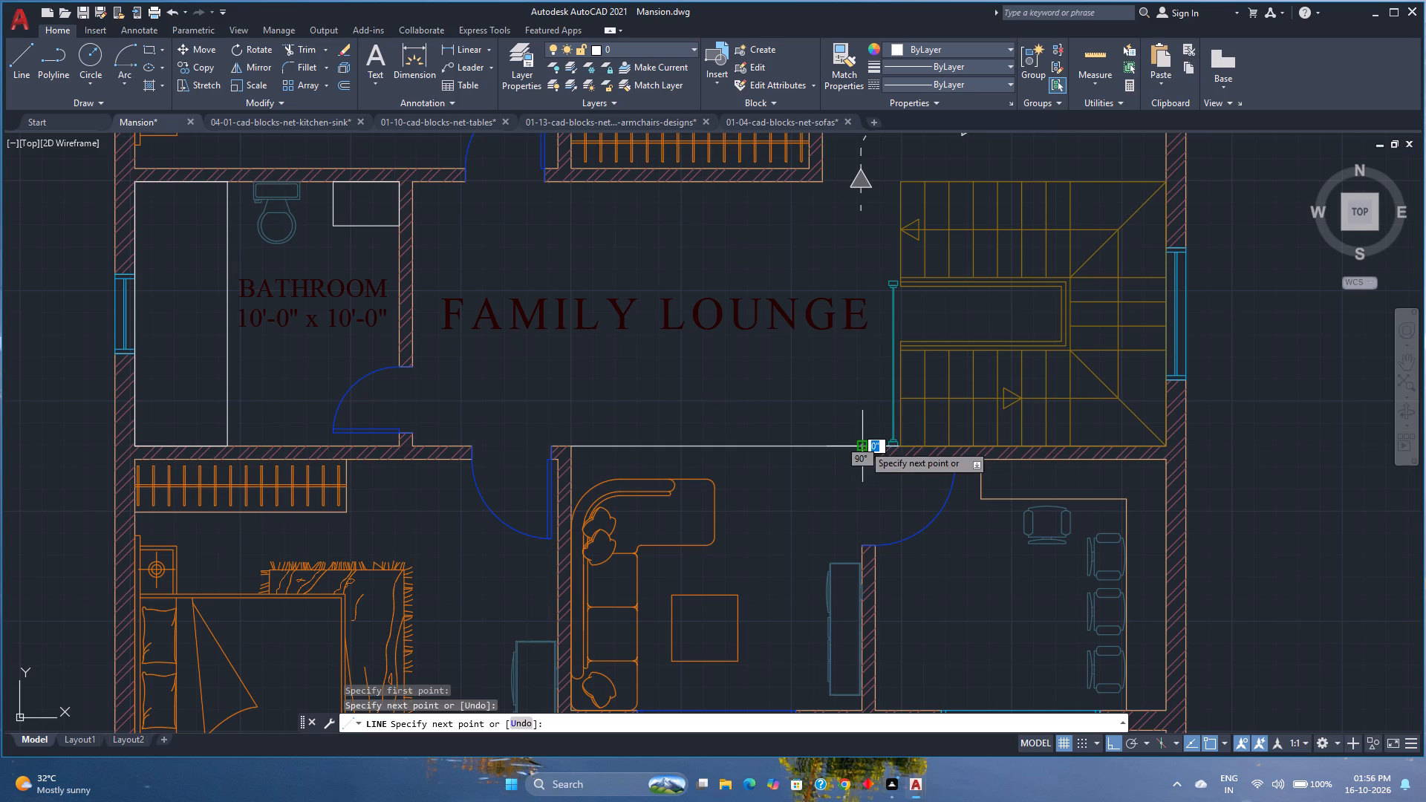
pyautogui.press('Escape')
# Match the new family lounge line's properties to the dashed line along the ground floor drawing room's open edge.
pyautogui.scroll(-3, 711, 509)
pyautogui.moveTo(711, 509); pyautogui.dragTo(855, 544, button='middle')
pyautogui.scroll(-1, 711, 509)
pyautogui.middleClick(855, 544)
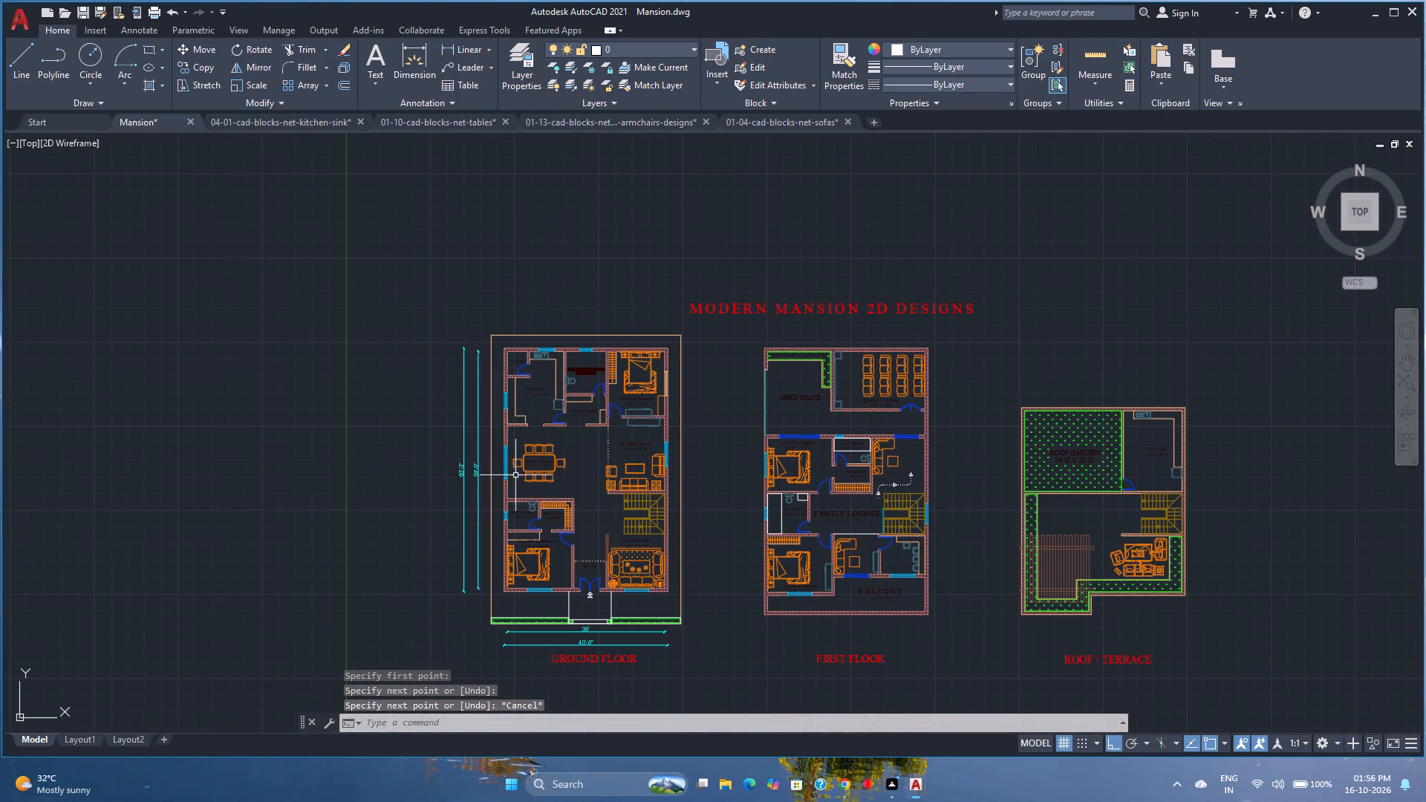
pyautogui.click(610, 443)
pyautogui.click(836, 67)
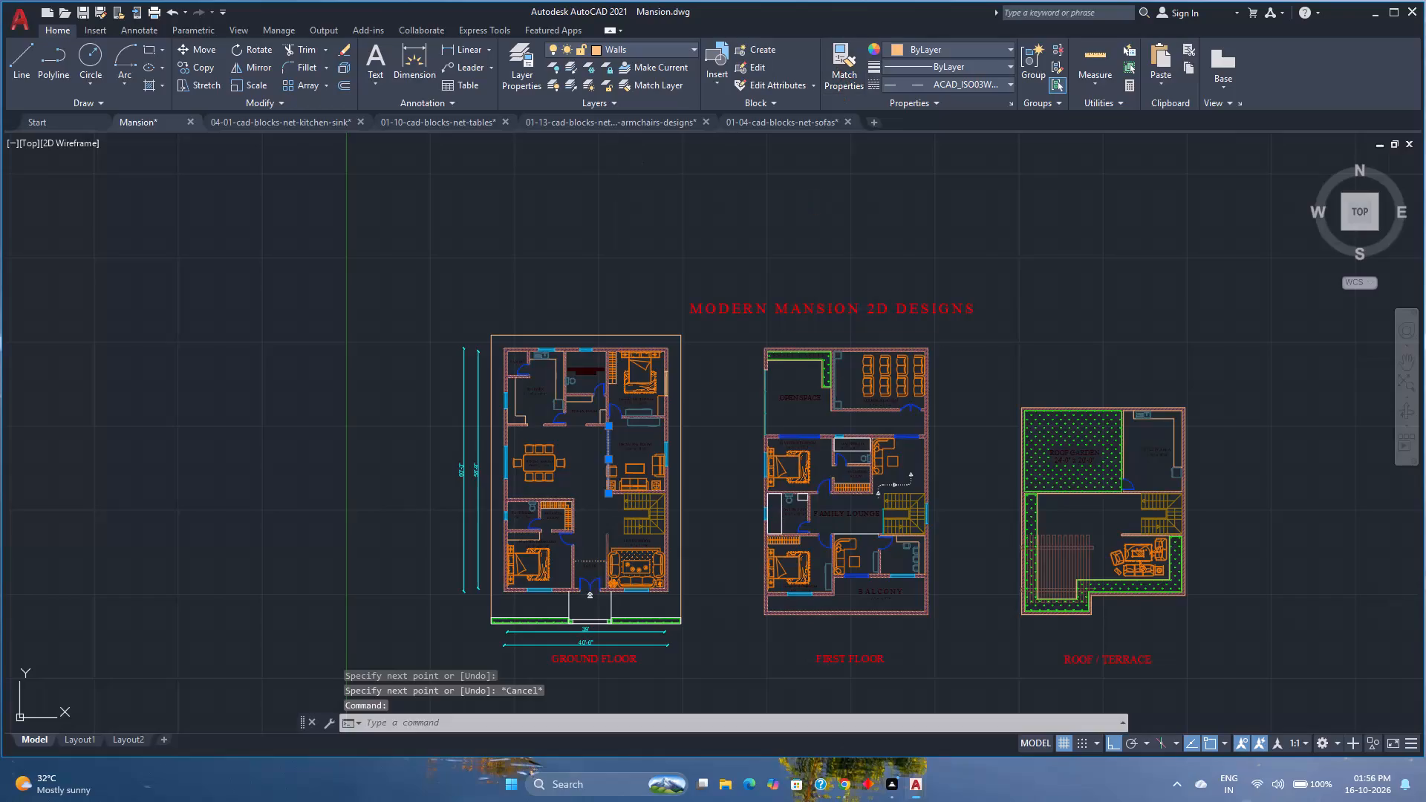
pyautogui.scroll(3, 863, 535)
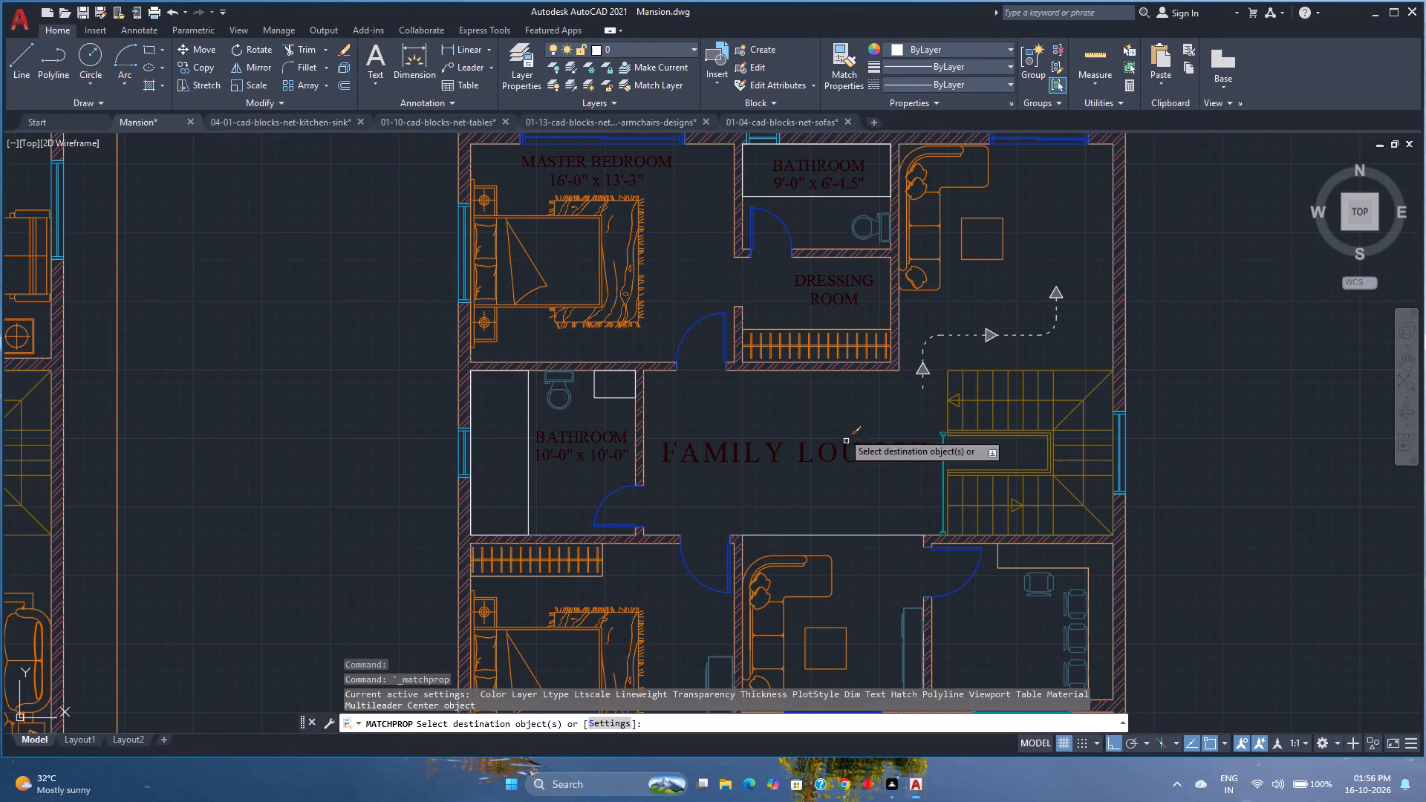
pyautogui.click(852, 533)
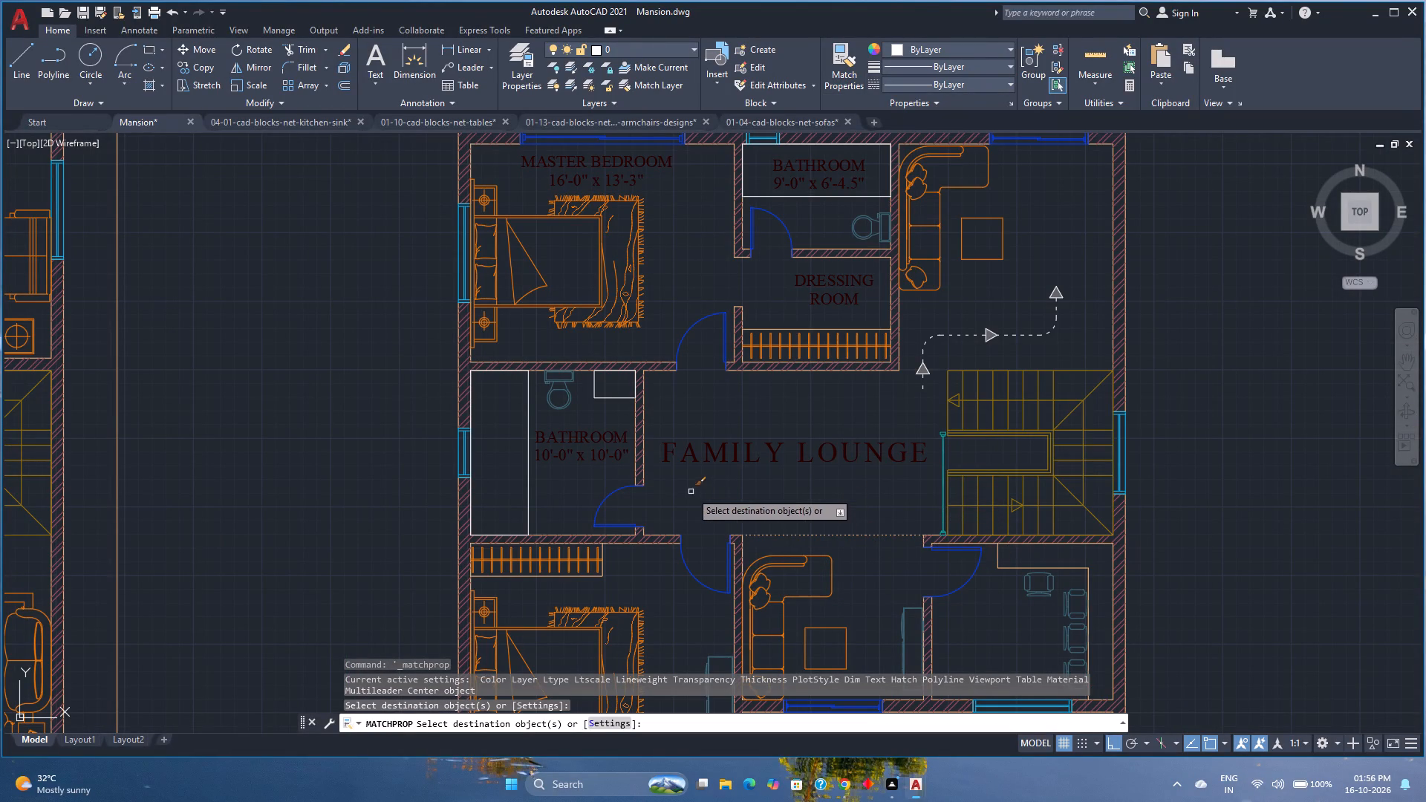
pyautogui.press('Escape')
# Change the Walls layer's colour to index 222.
pyautogui.scroll(-1, 676, 454)
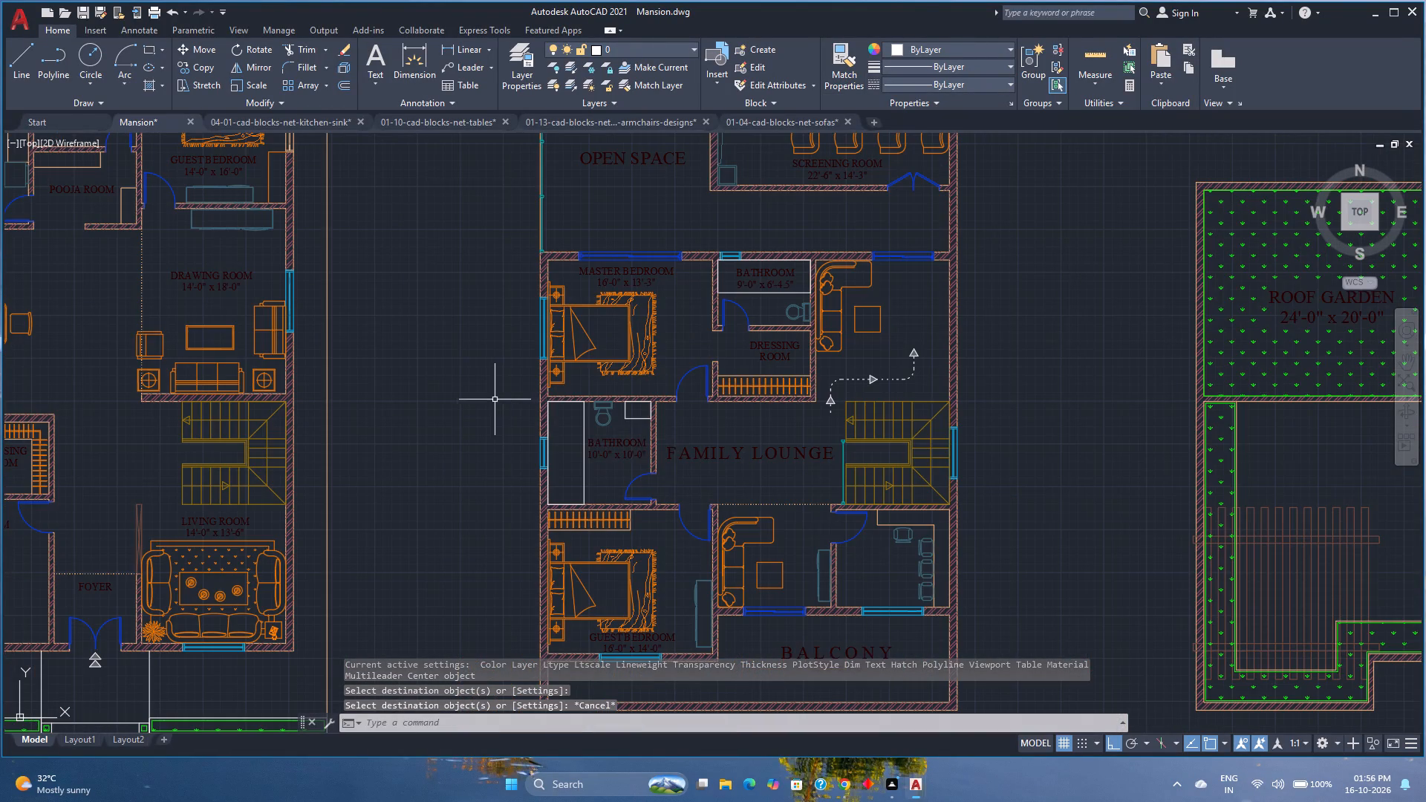
pyautogui.scroll(-1, 495, 400)
pyautogui.moveTo(452, 418); pyautogui.dragTo(488, 436, button='middle')
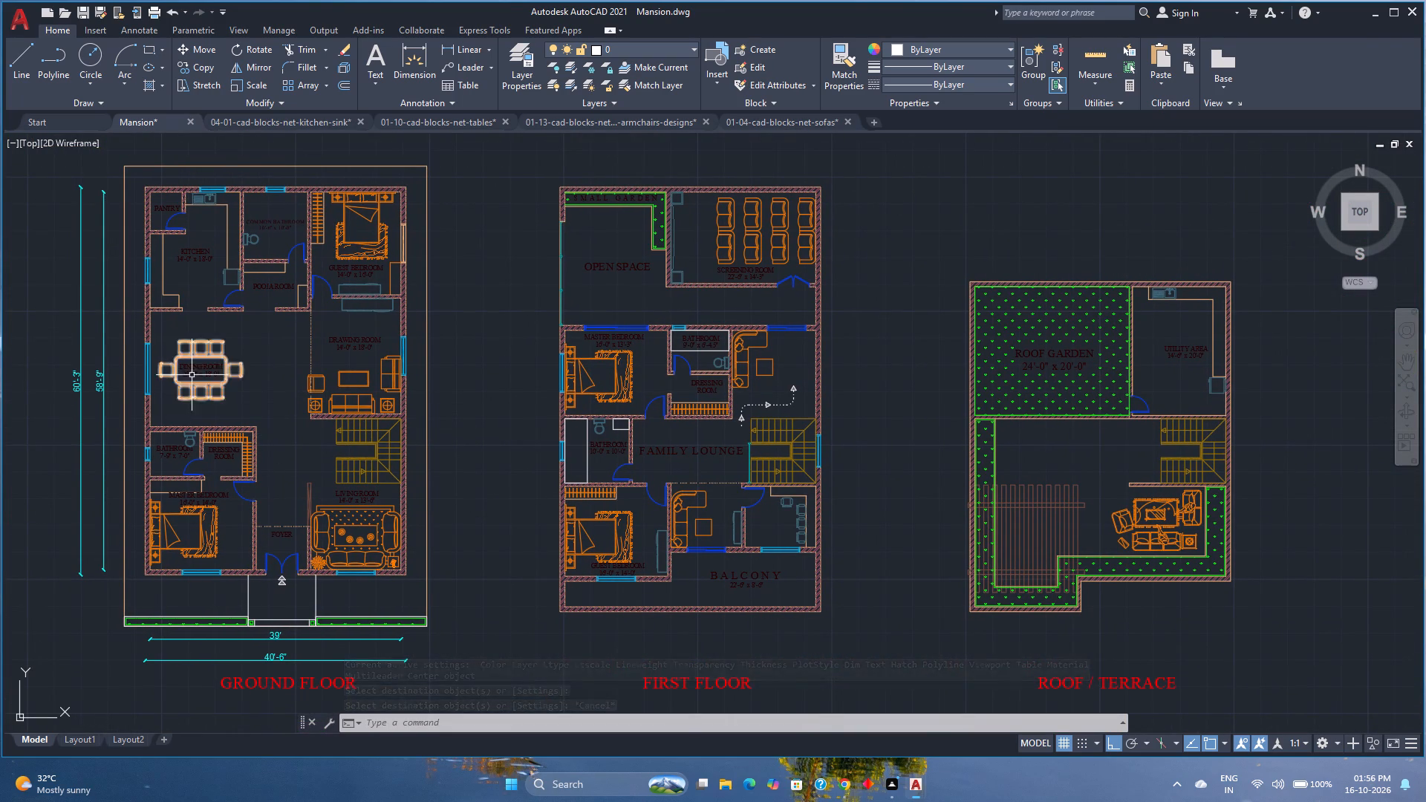
pyautogui.click(519, 67)
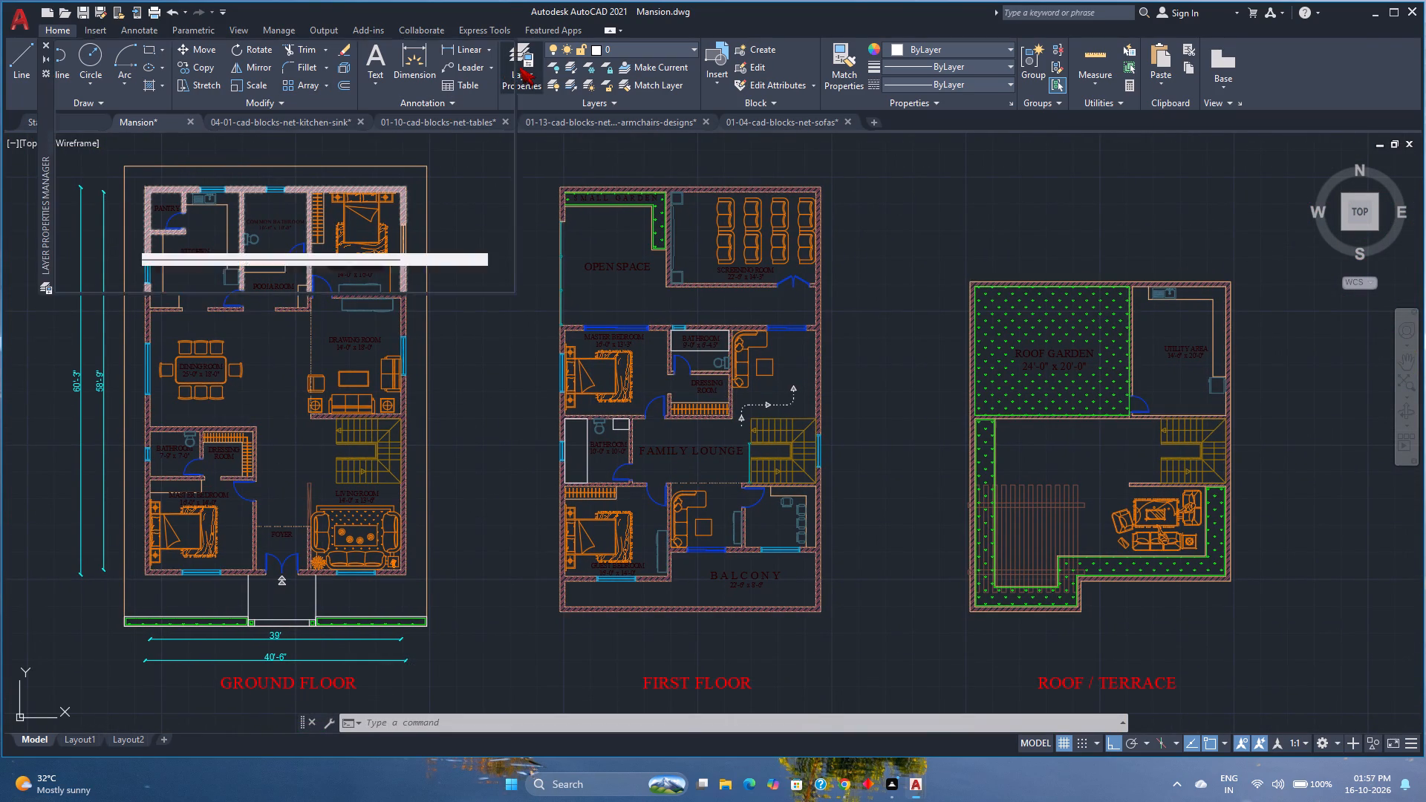
pyautogui.scroll(-2, 207, 200)
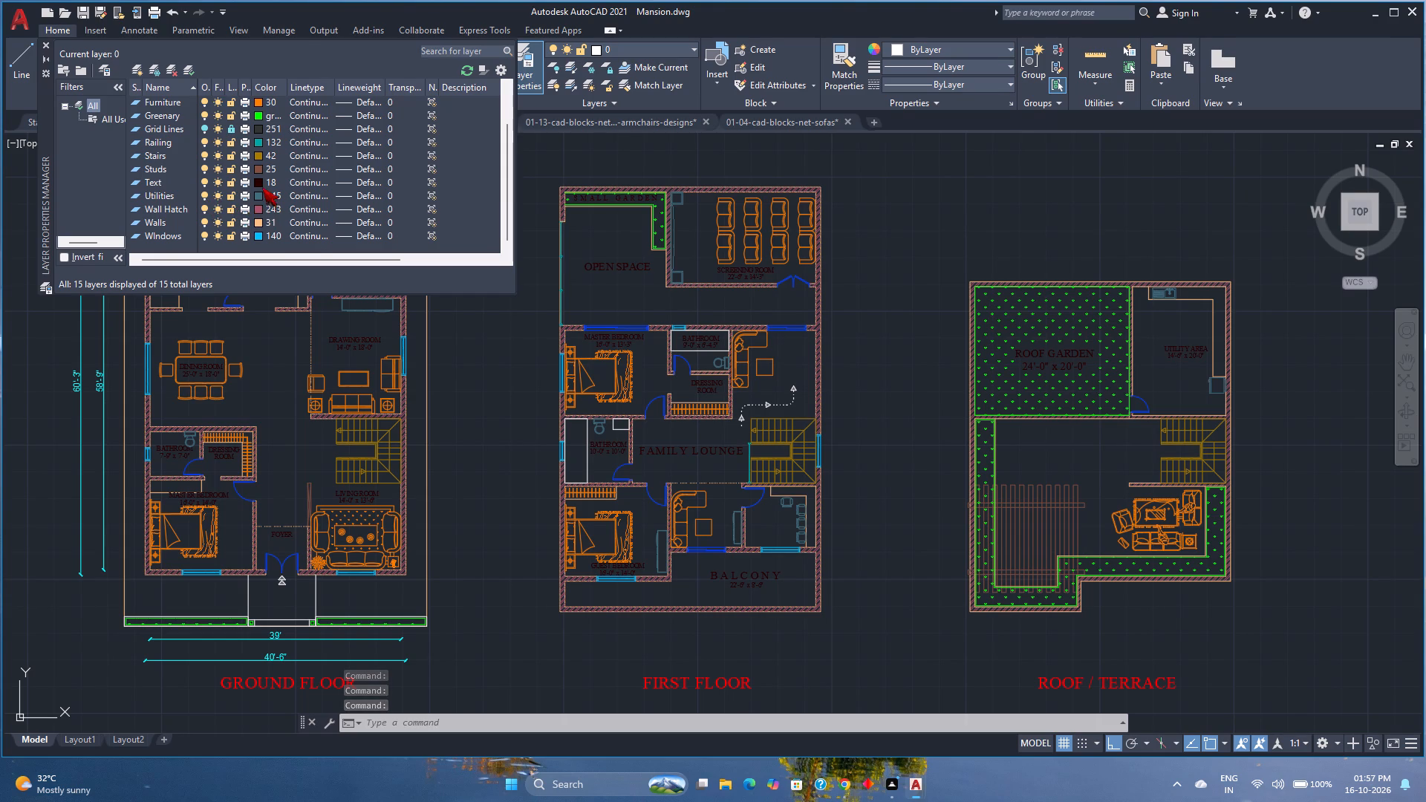
pyautogui.scroll(3, 262, 187)
pyautogui.scroll(-1, 262, 187)
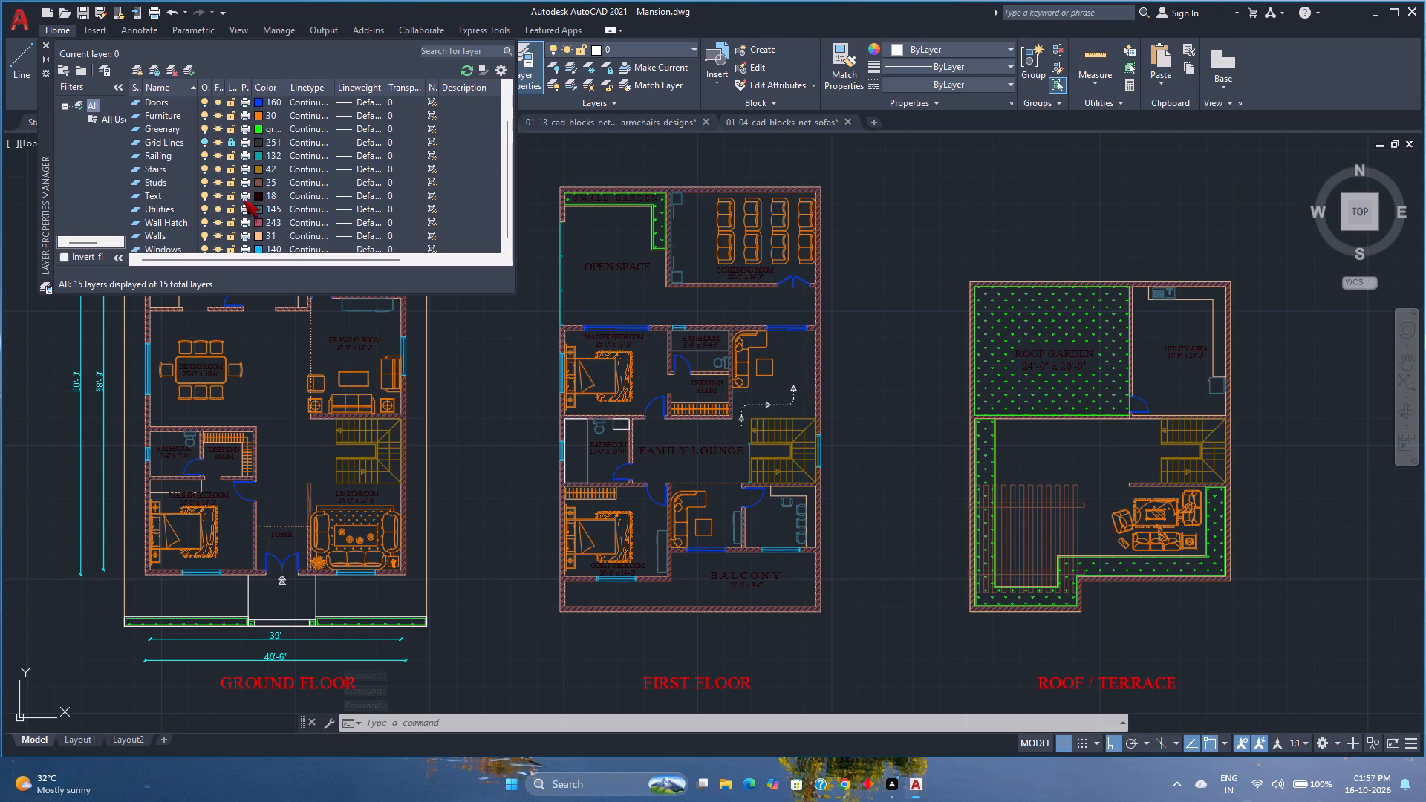
pyautogui.click(257, 236)
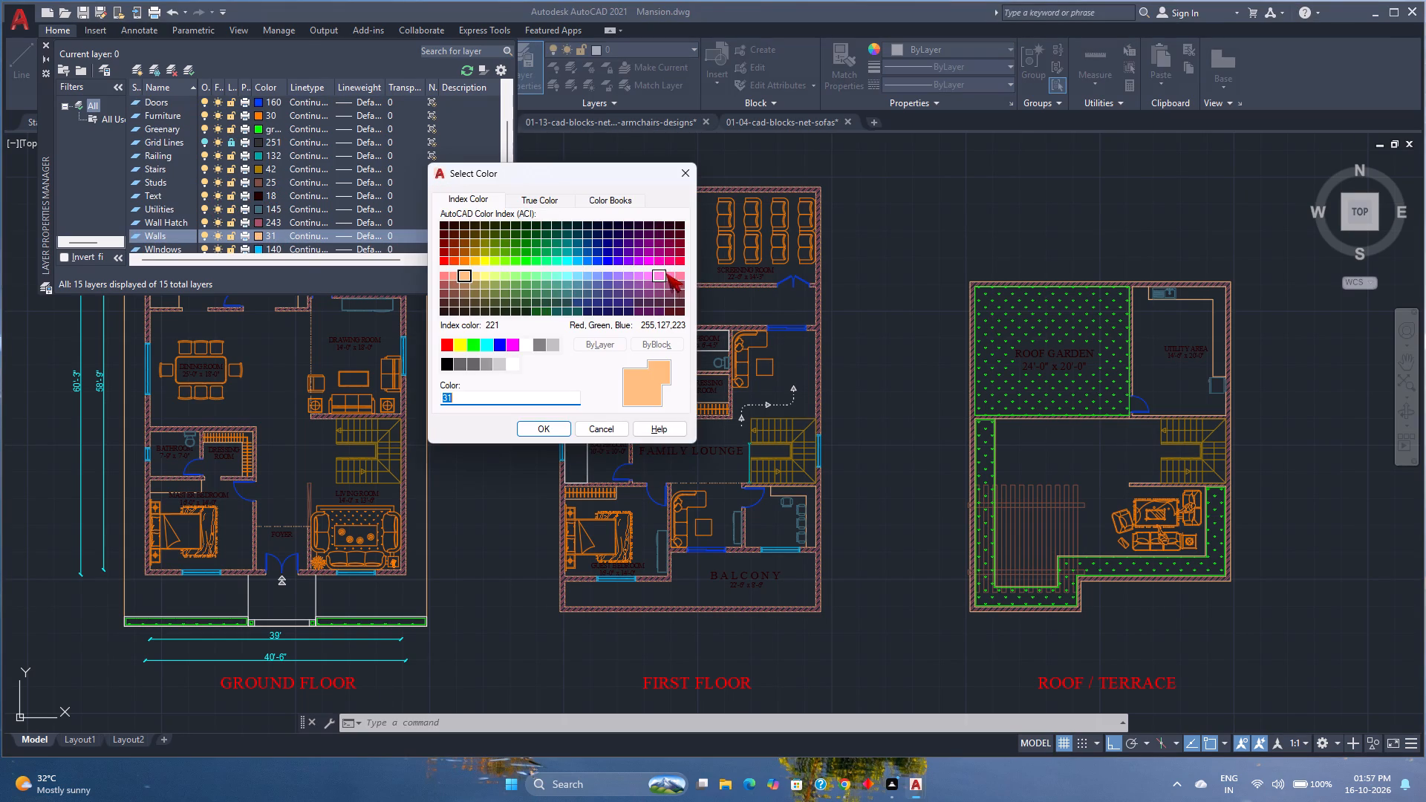
pyautogui.click(659, 284)
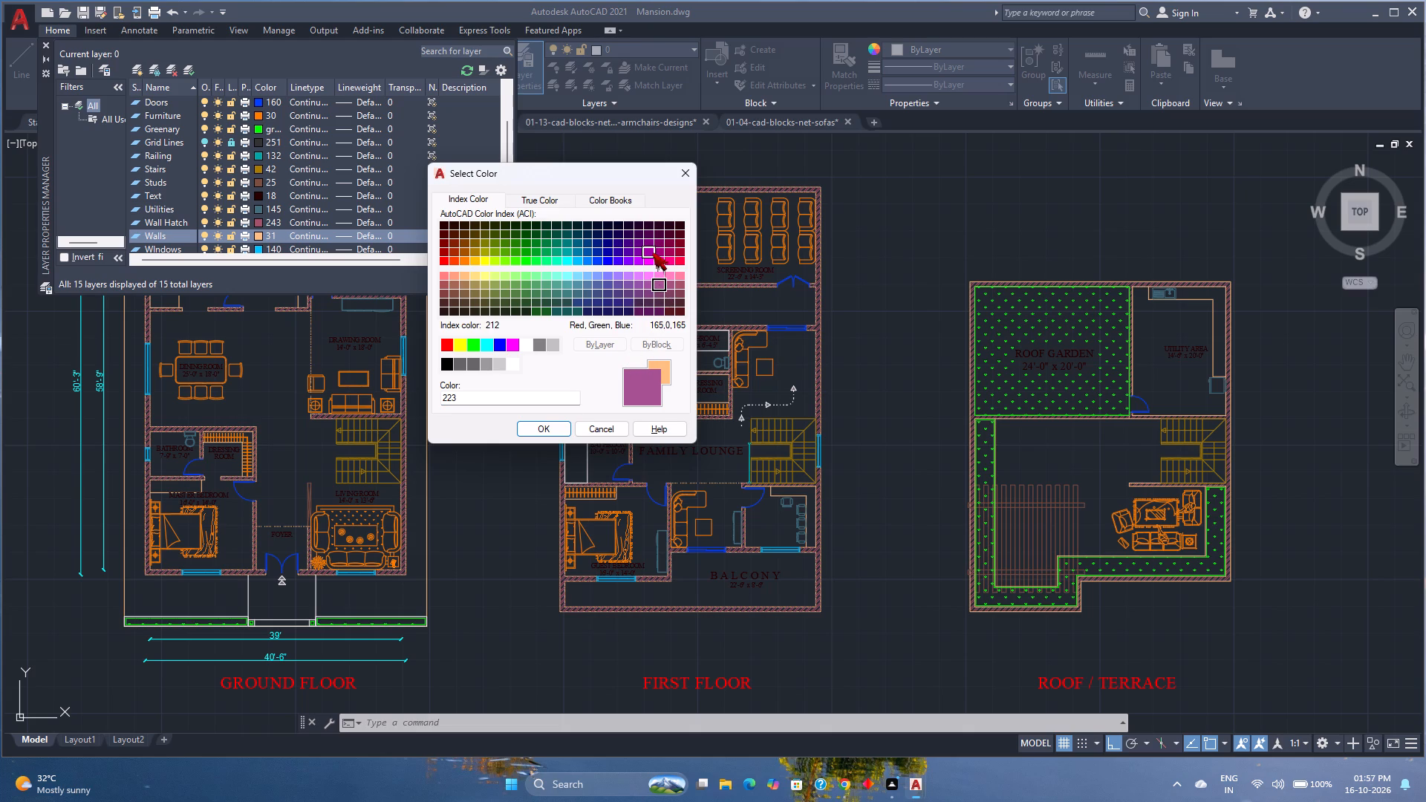
pyautogui.click(657, 251)
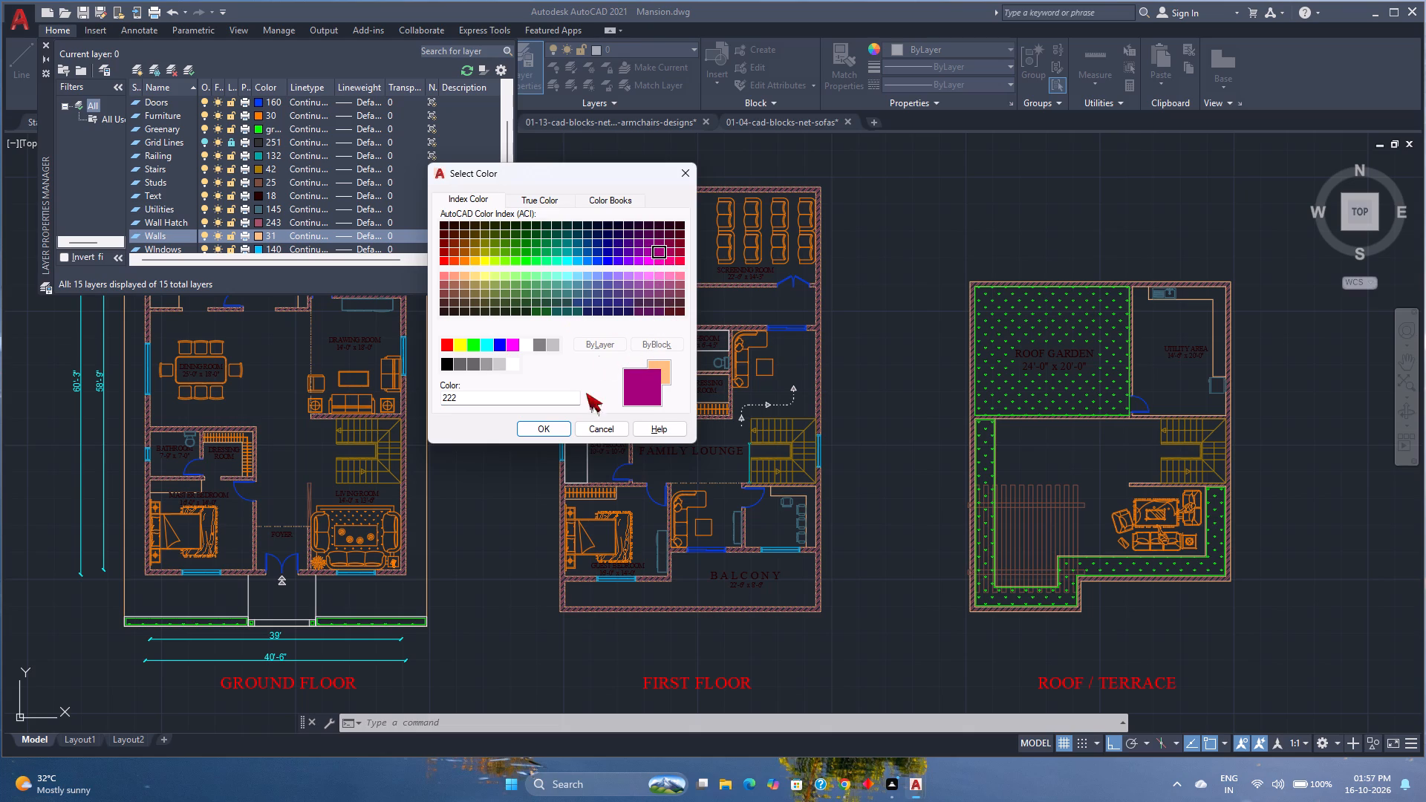
pyautogui.click(559, 430)
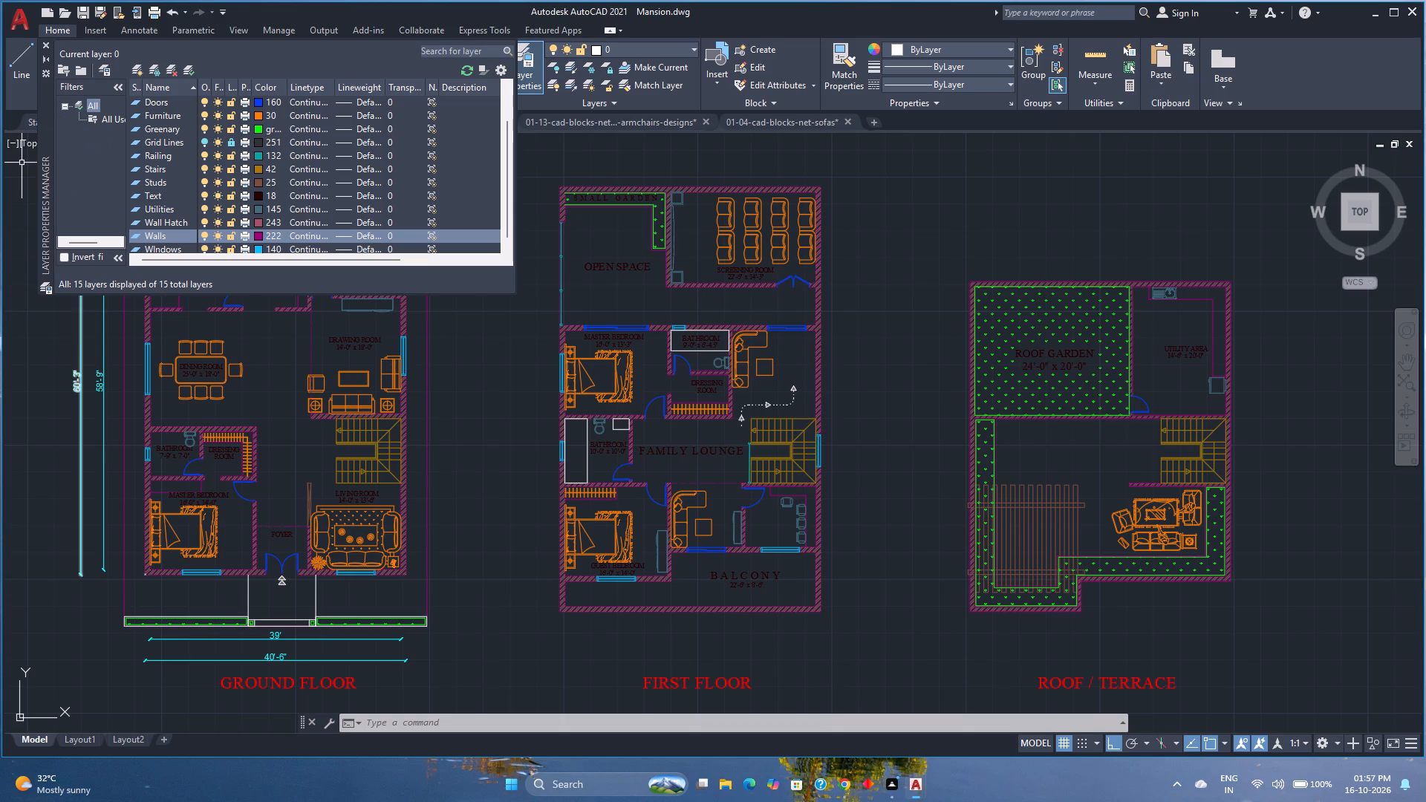
pyautogui.click(45, 44)
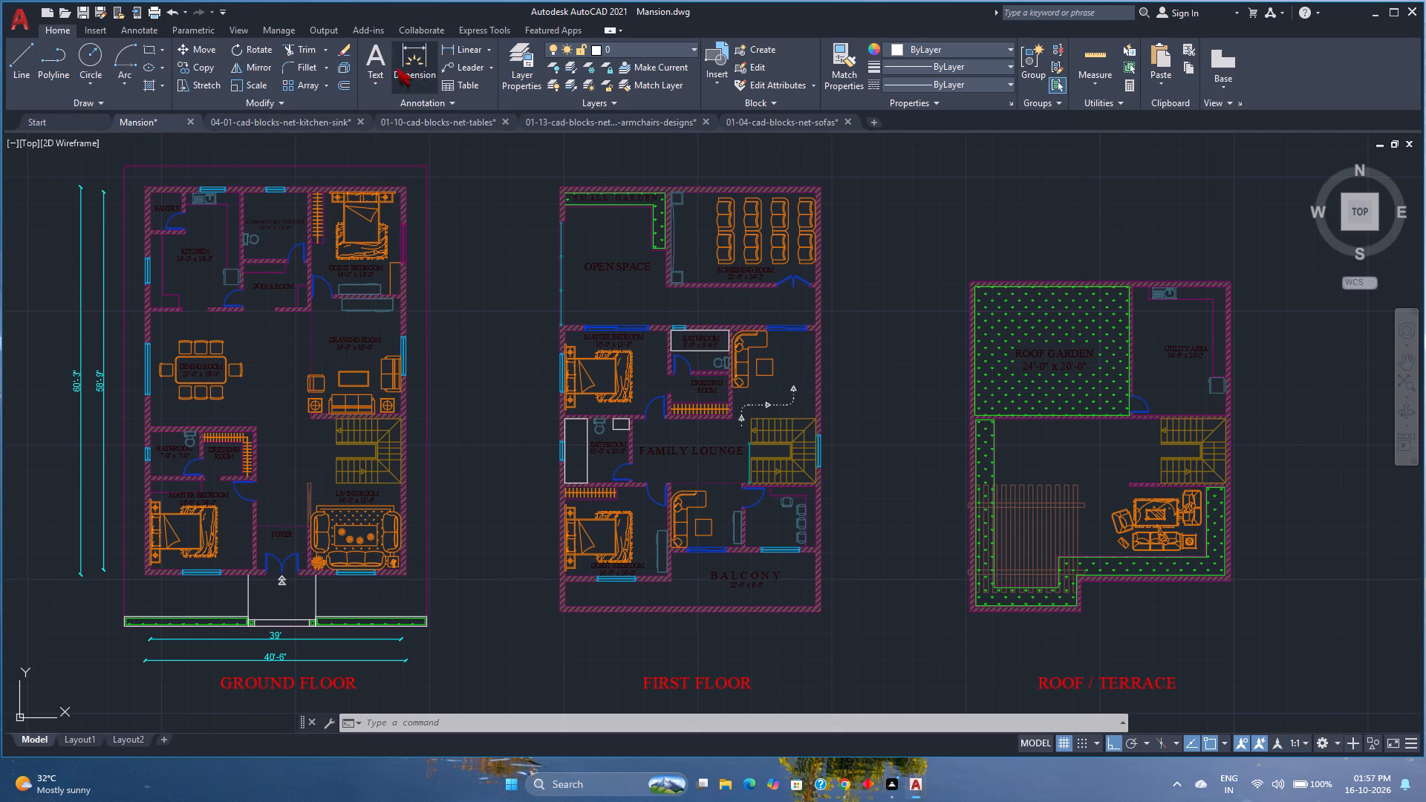
# Try to apply a SOLID hatch to the ground floor's open area between the dining room and drawing room.
pyautogui.click(161, 79)
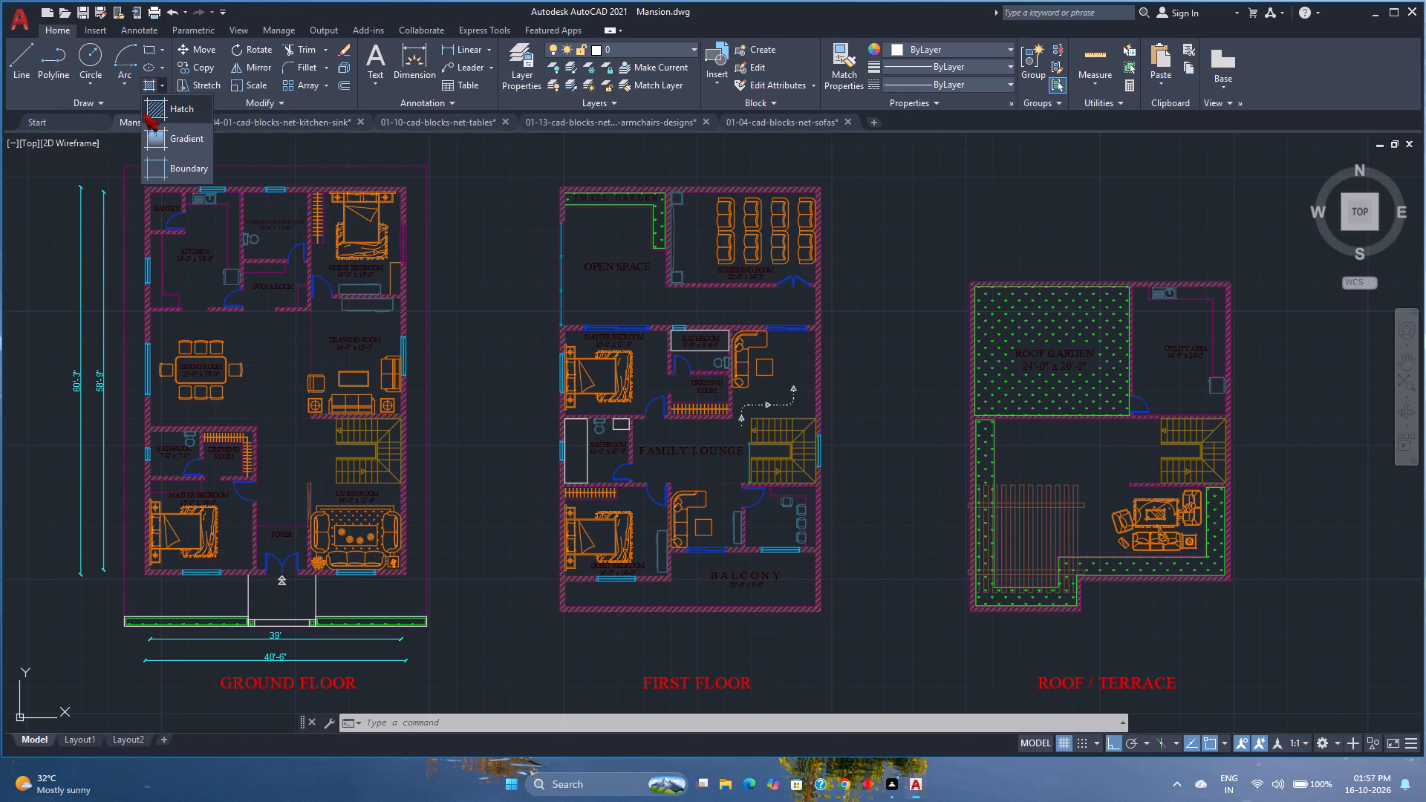
pyautogui.click(183, 117)
pyautogui.scroll(1, 171, 74)
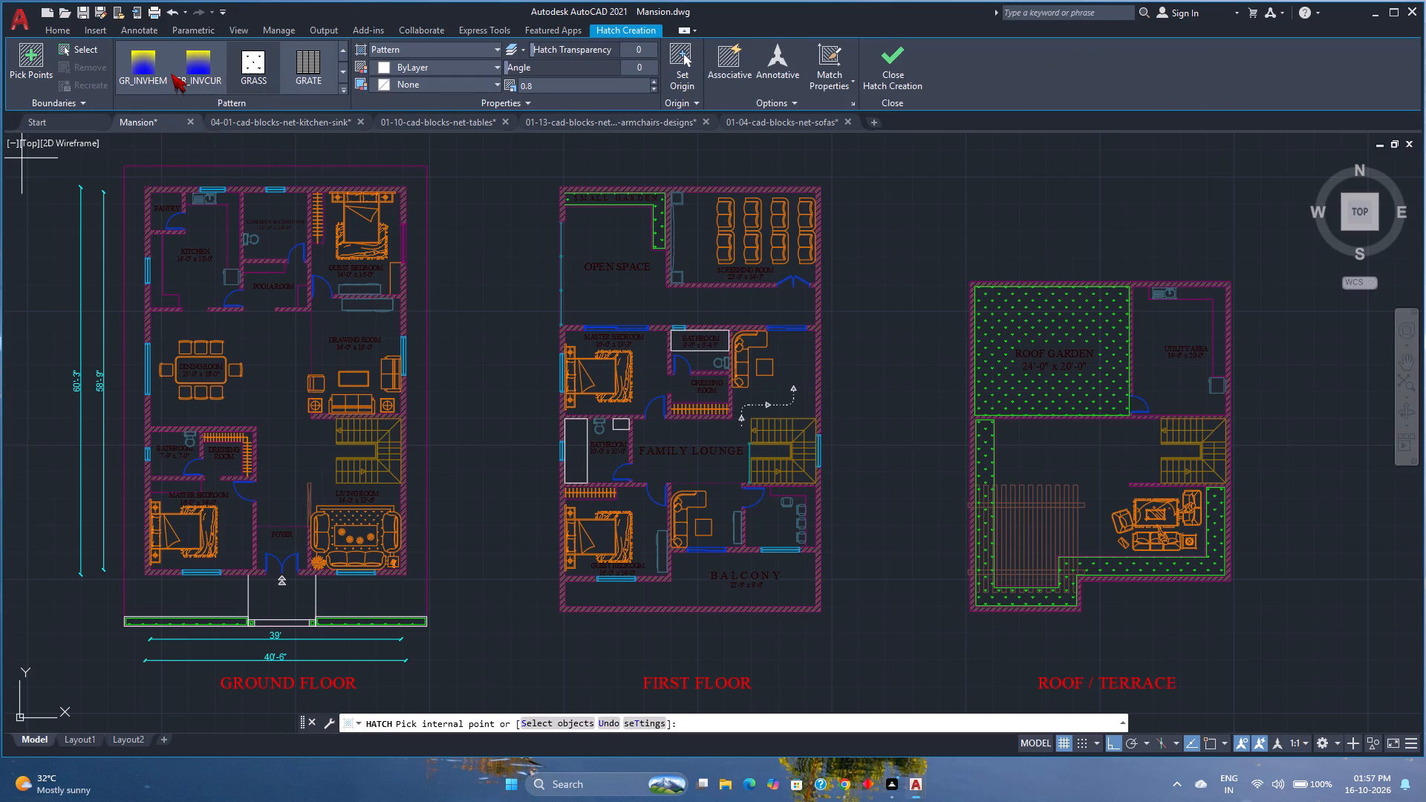
pyautogui.scroll(18, 171, 74)
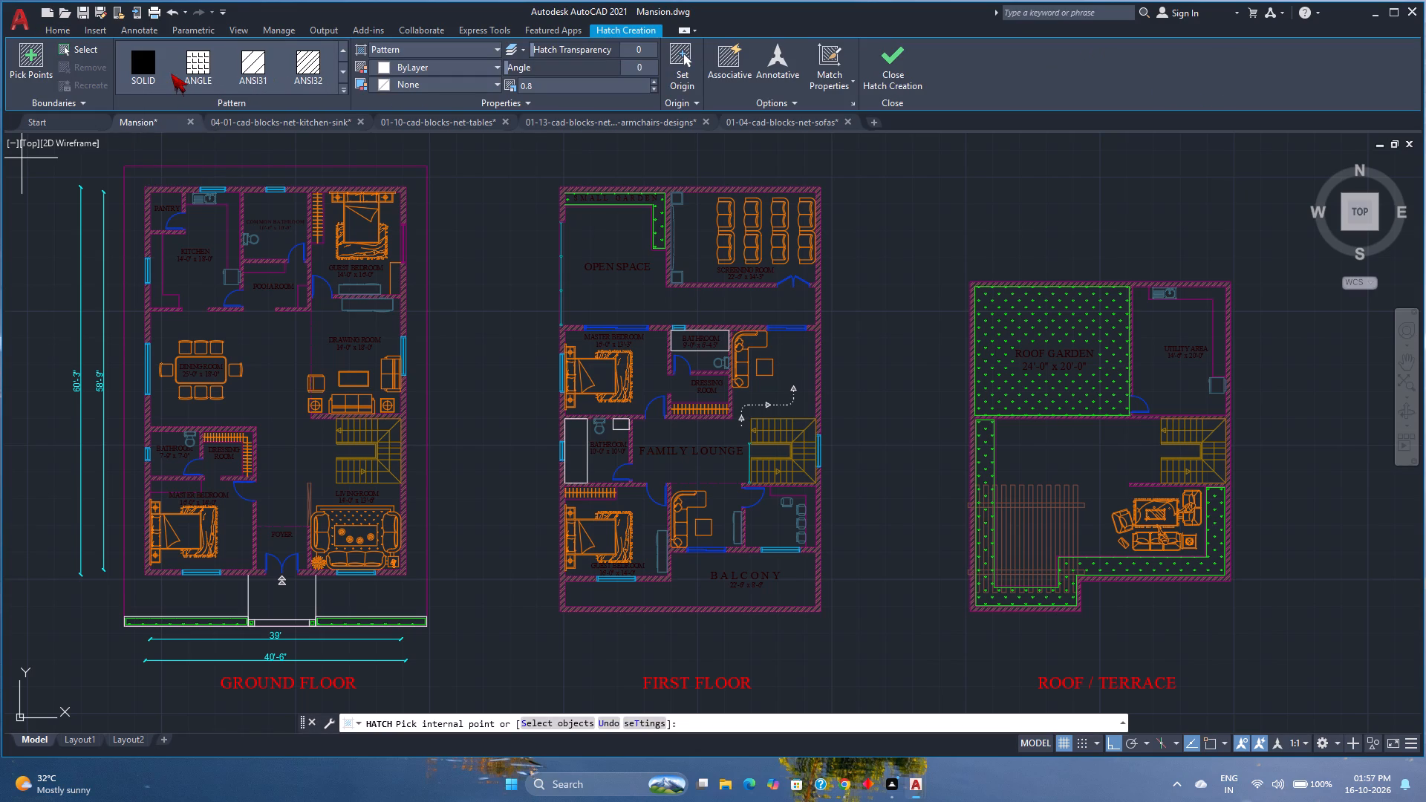
pyautogui.click(154, 74)
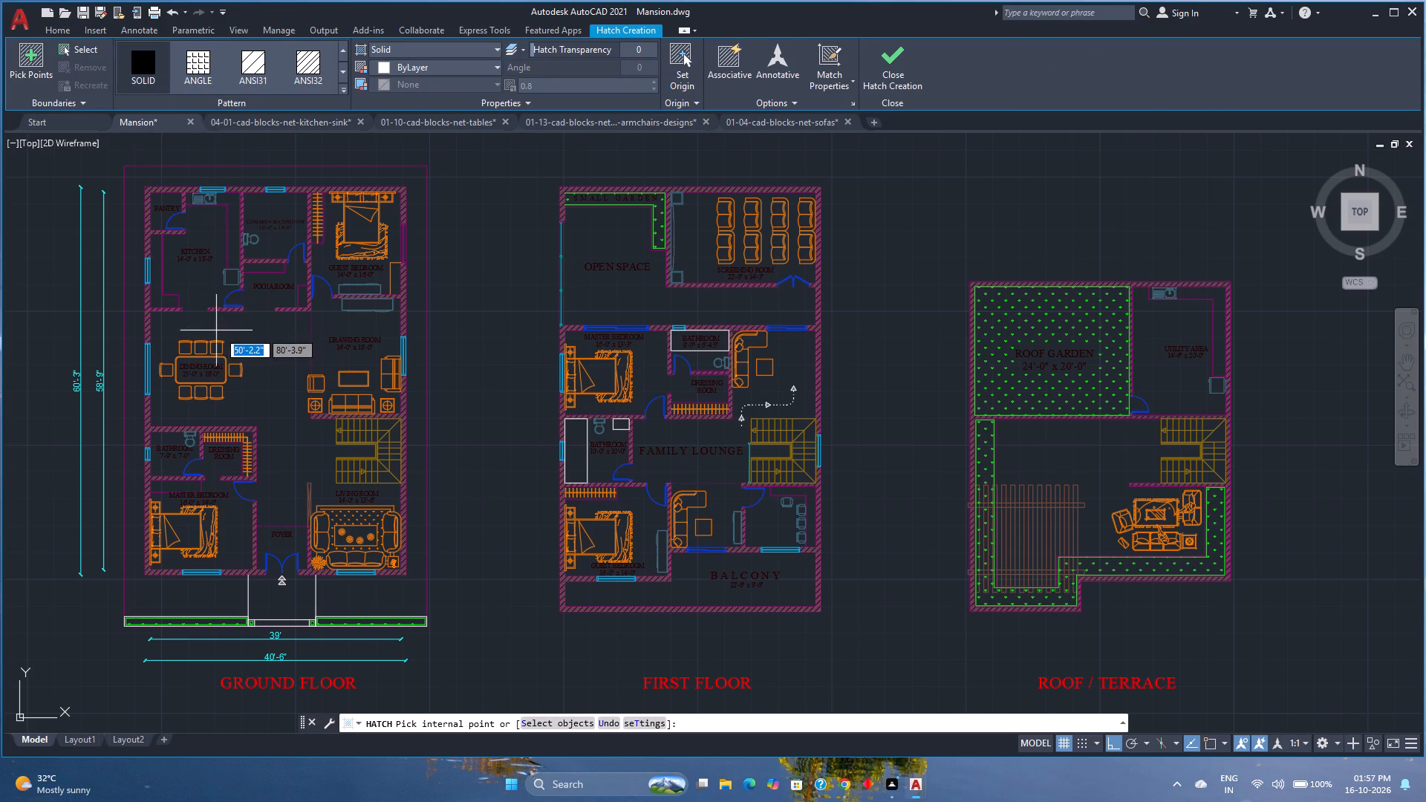
pyautogui.click(264, 339)
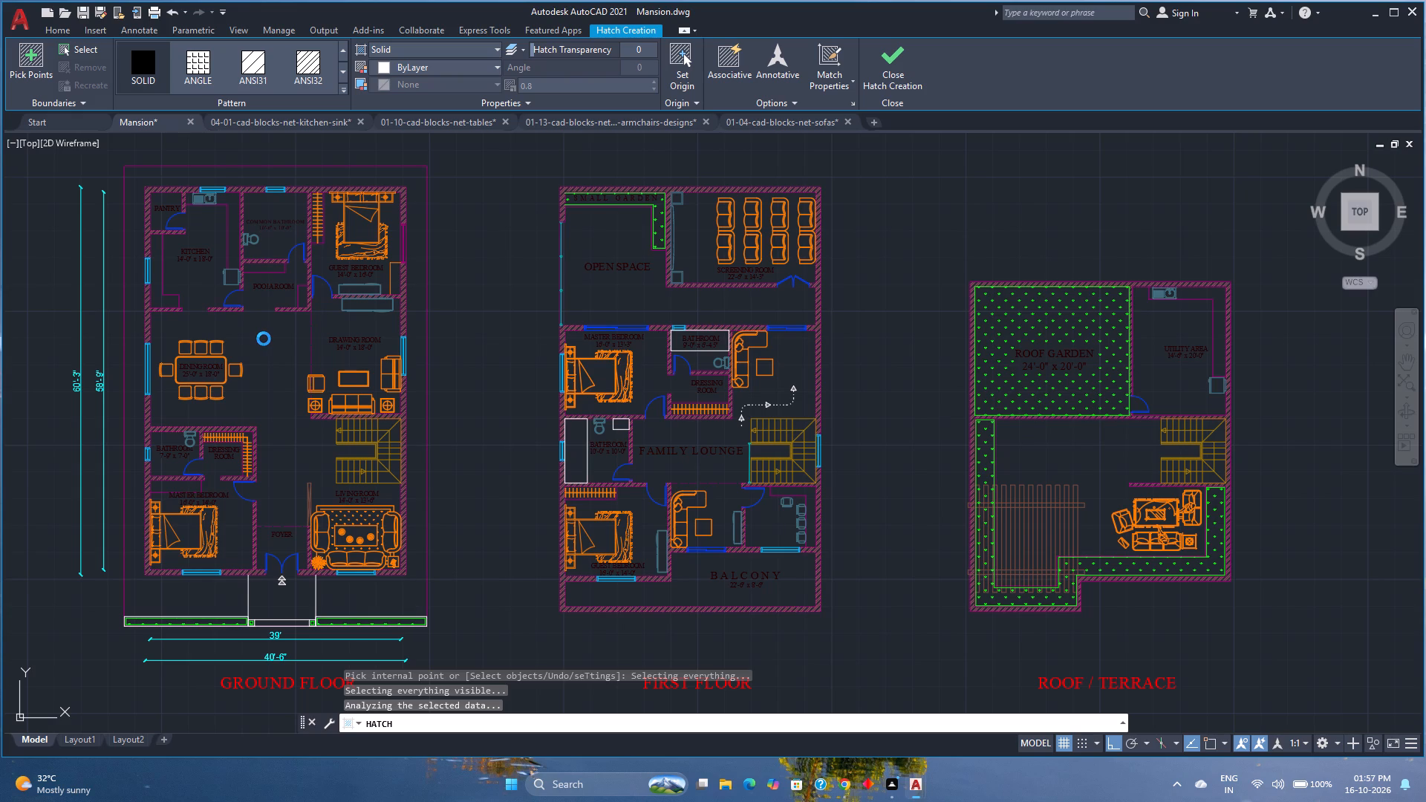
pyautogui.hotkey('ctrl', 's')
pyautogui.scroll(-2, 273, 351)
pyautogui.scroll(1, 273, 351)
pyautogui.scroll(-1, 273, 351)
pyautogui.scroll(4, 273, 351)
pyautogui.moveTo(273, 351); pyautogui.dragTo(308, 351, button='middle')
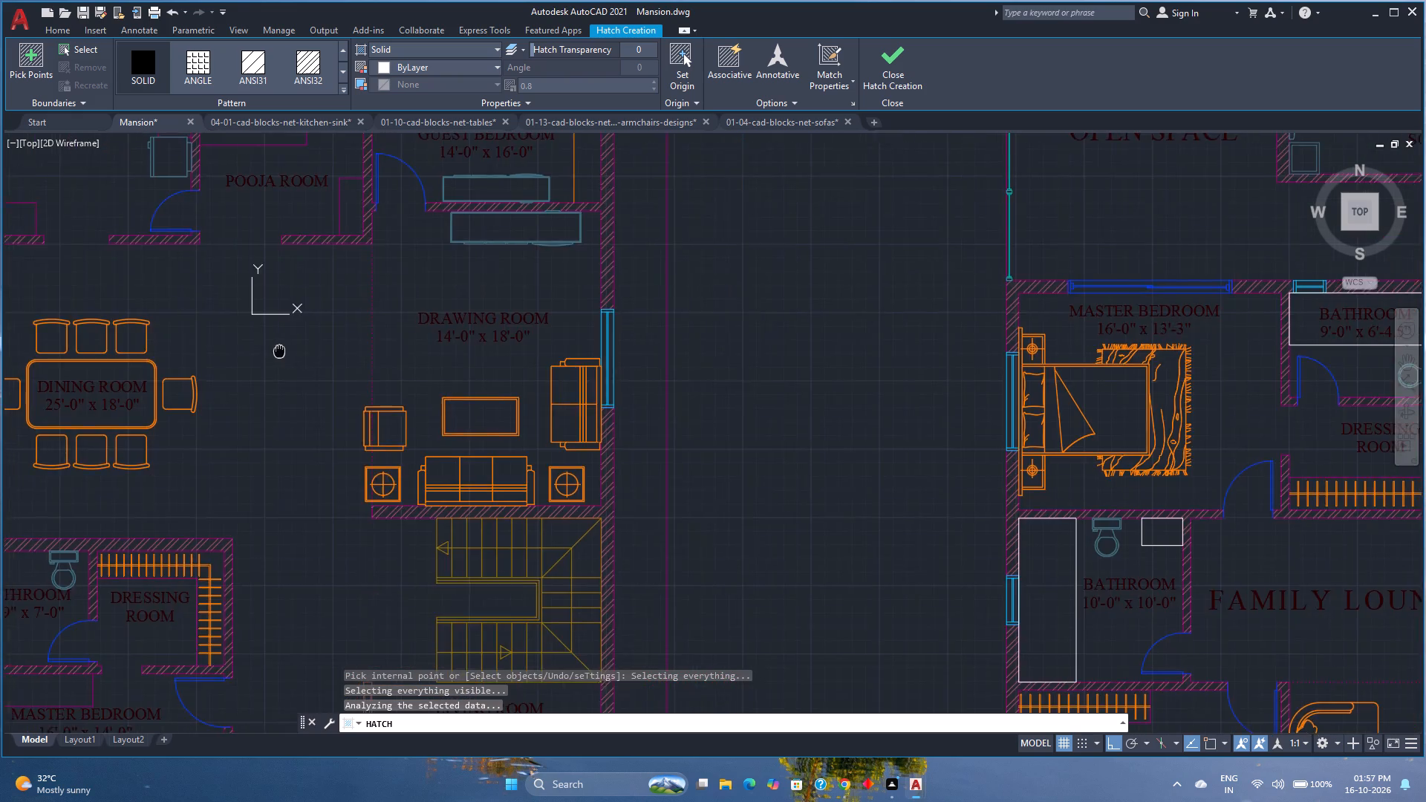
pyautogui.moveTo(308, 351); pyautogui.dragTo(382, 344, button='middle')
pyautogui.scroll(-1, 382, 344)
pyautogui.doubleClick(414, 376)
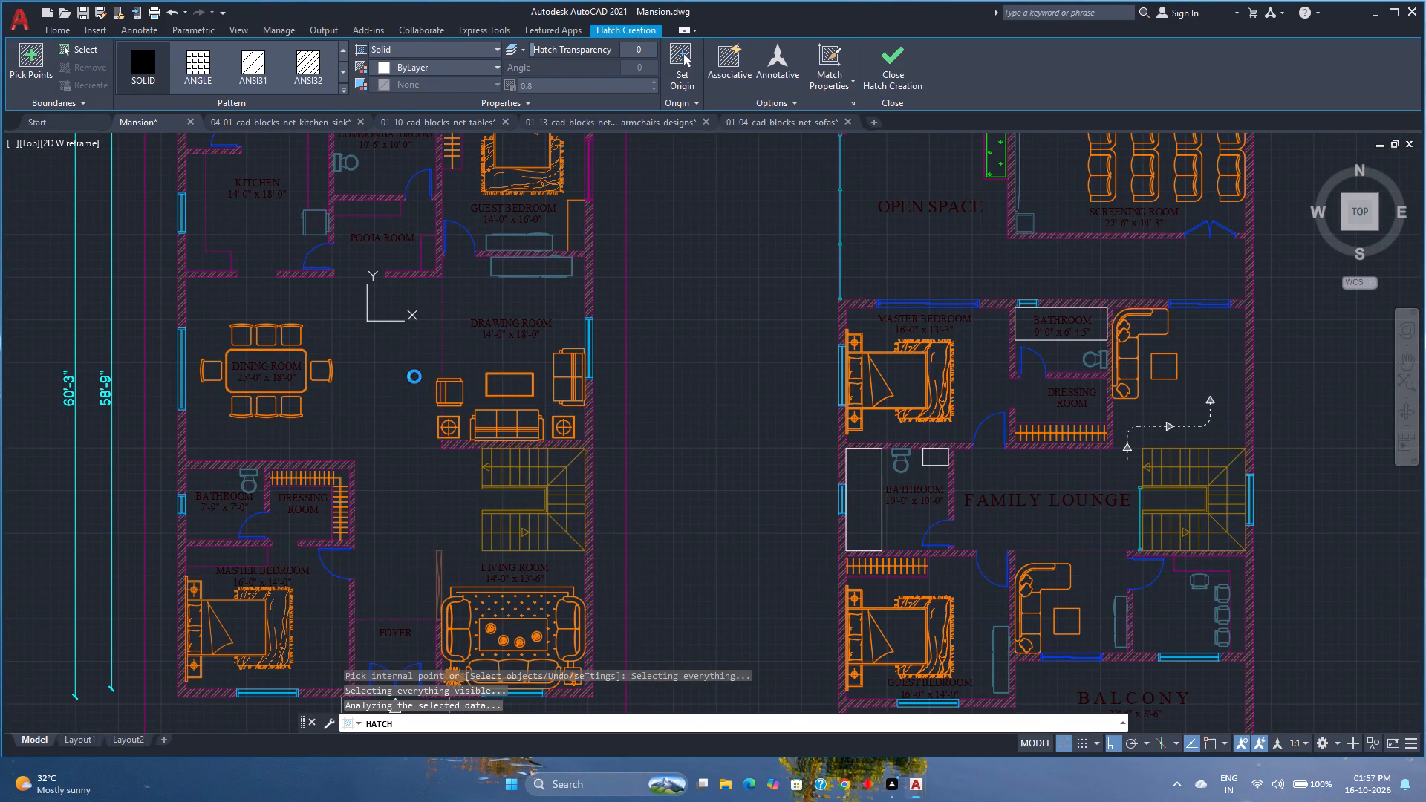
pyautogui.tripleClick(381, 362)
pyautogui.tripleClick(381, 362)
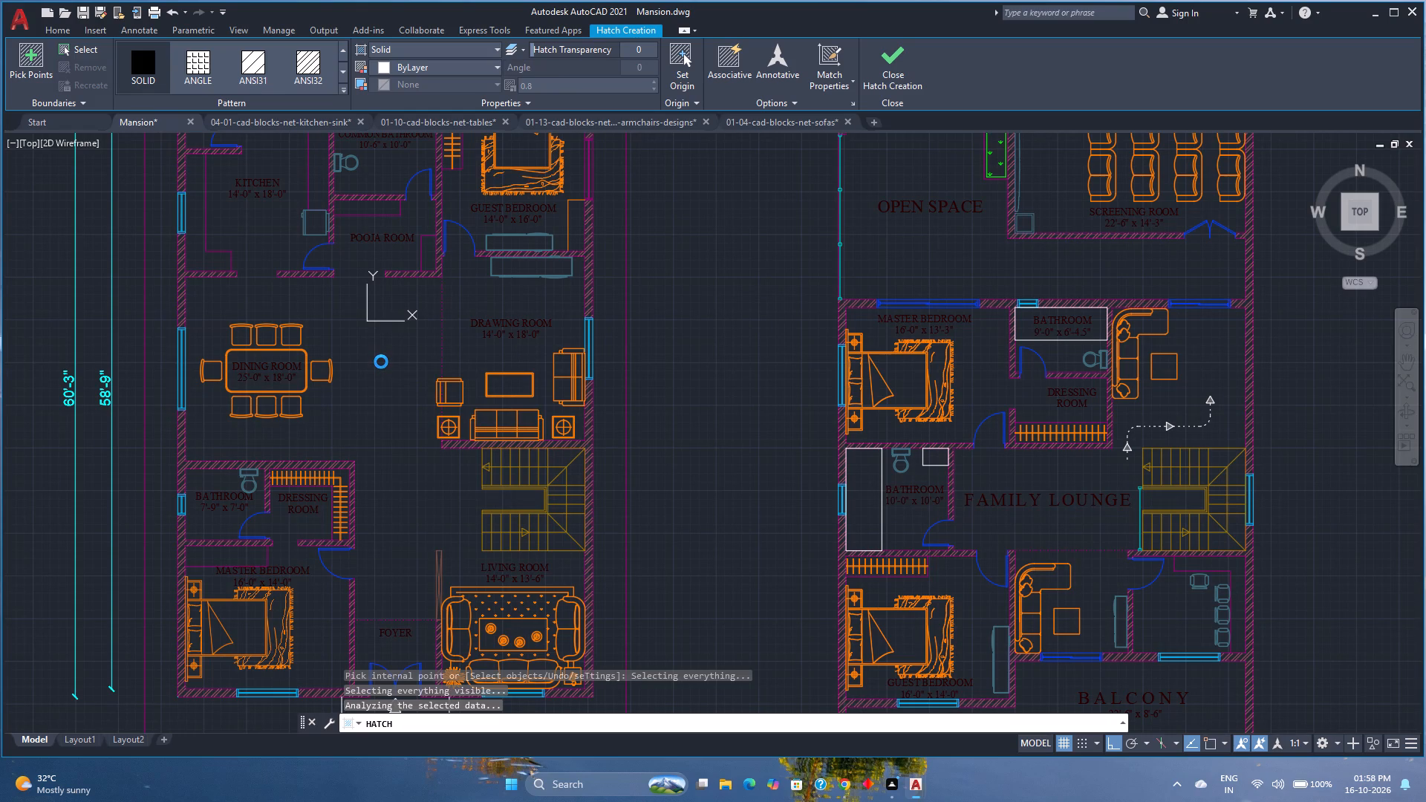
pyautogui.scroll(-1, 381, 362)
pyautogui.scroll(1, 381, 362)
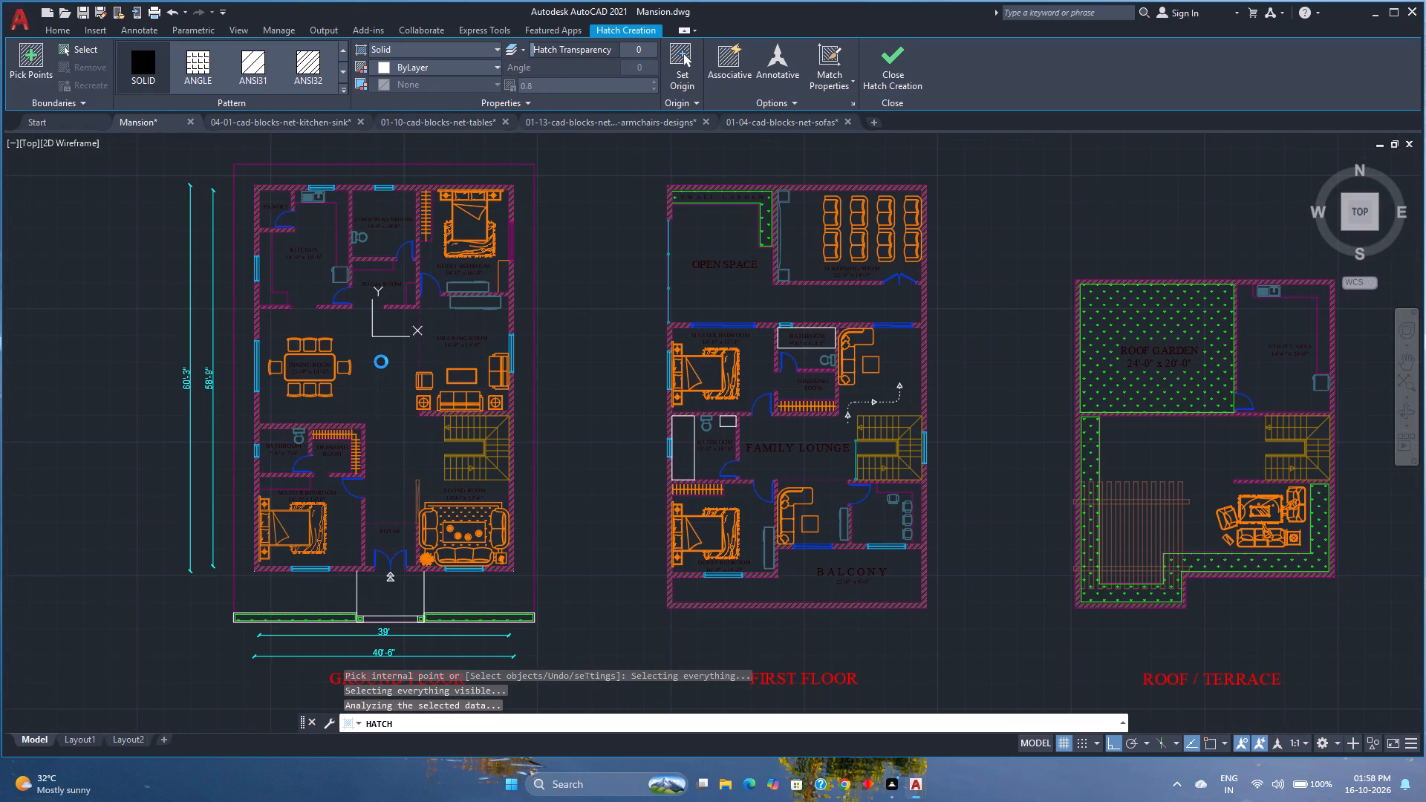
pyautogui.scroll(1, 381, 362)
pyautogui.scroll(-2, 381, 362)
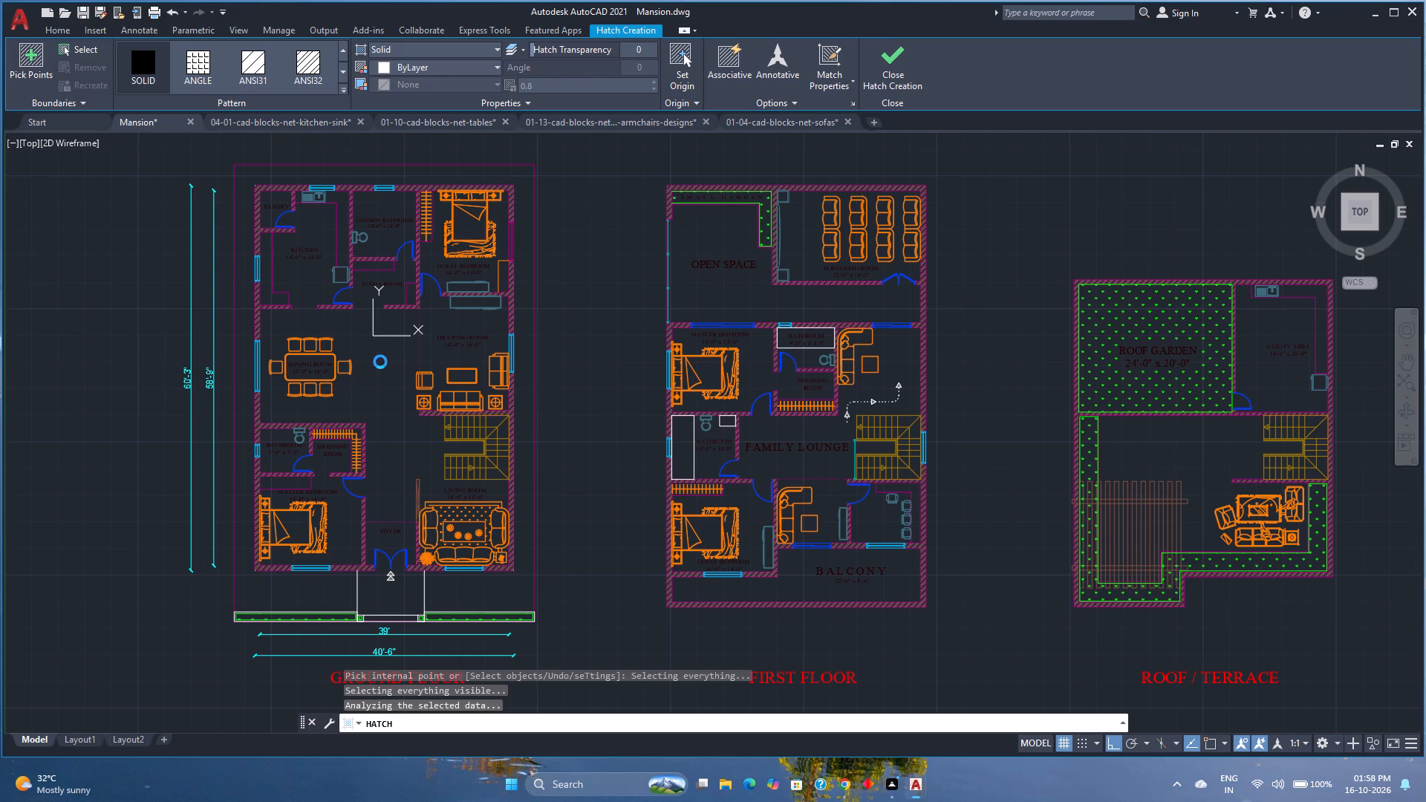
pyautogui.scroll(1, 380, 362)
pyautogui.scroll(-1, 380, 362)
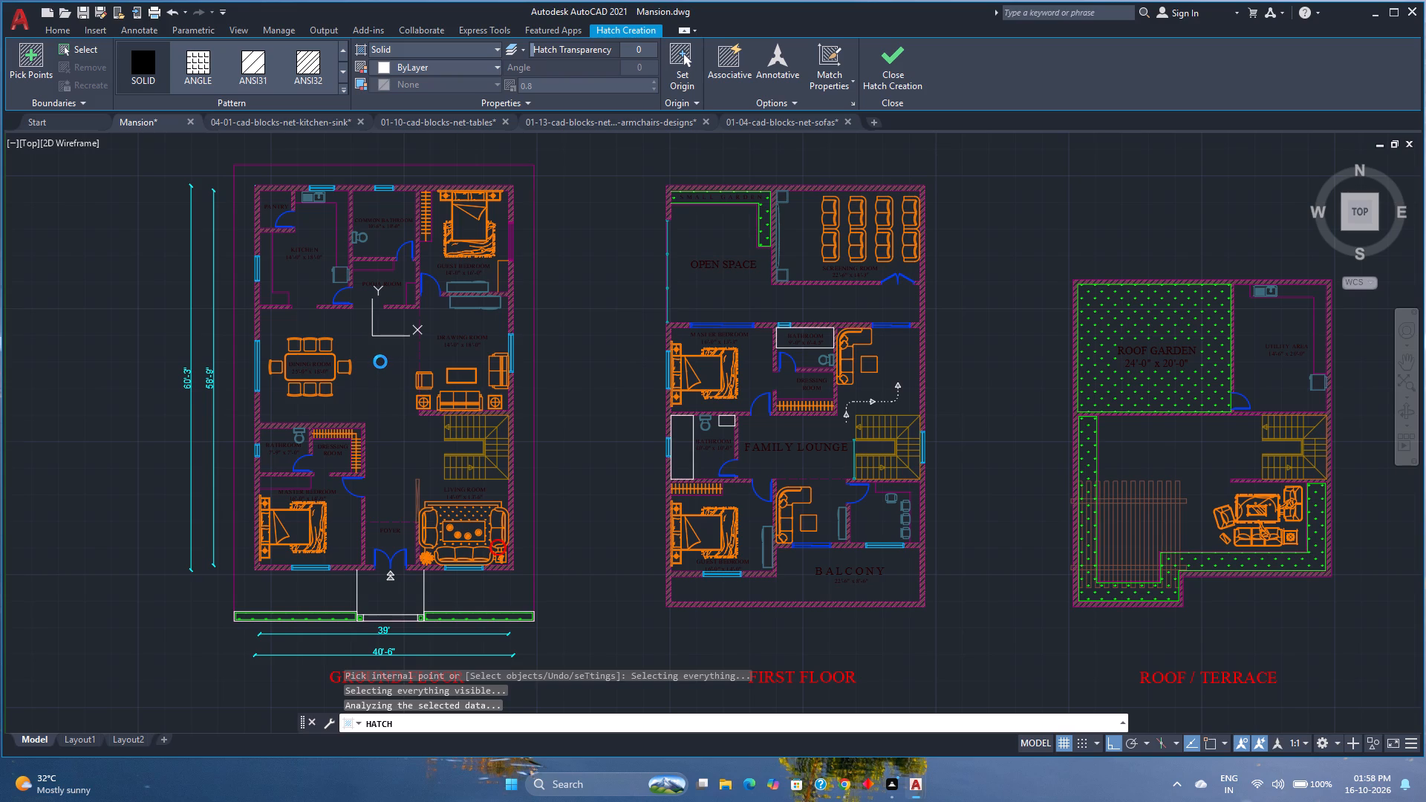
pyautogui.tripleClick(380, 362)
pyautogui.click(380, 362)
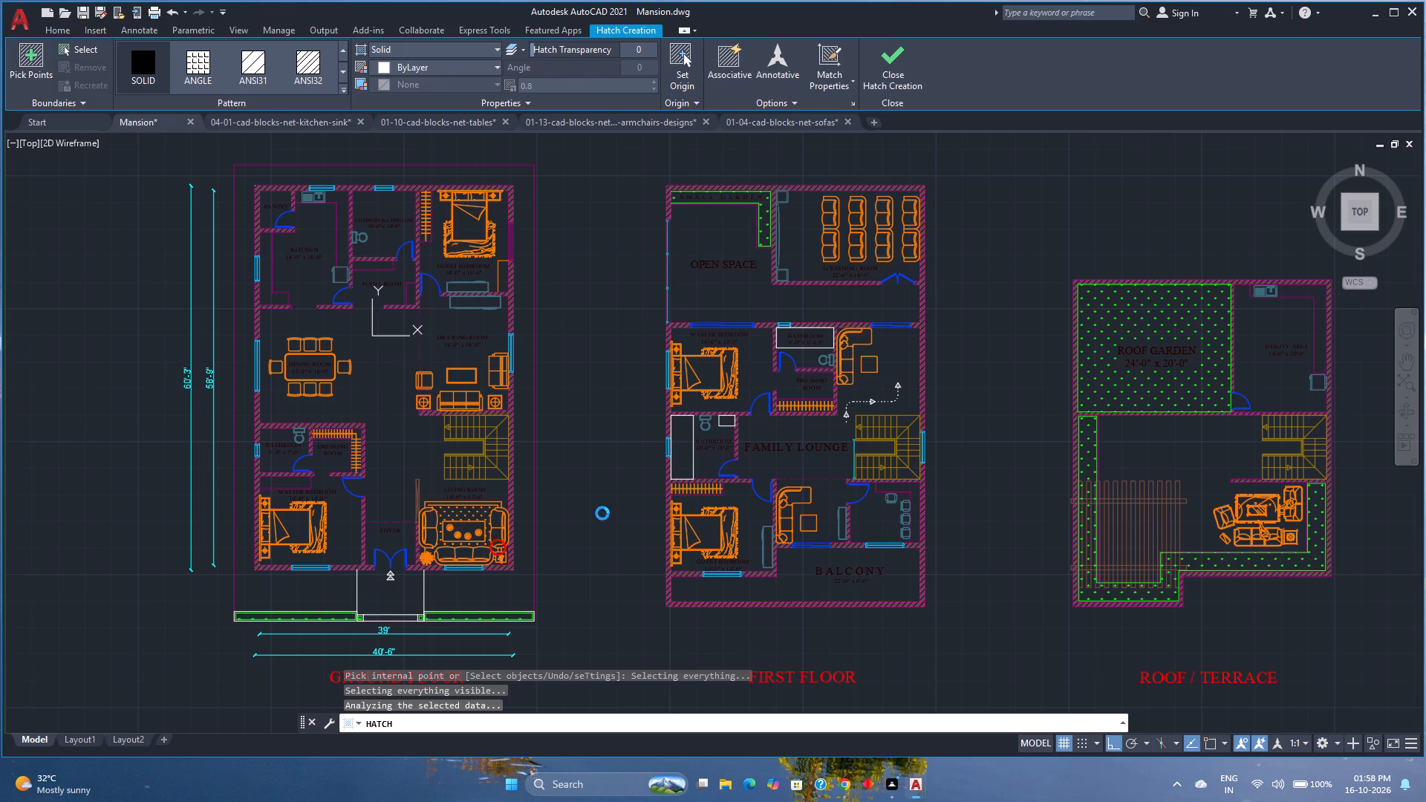
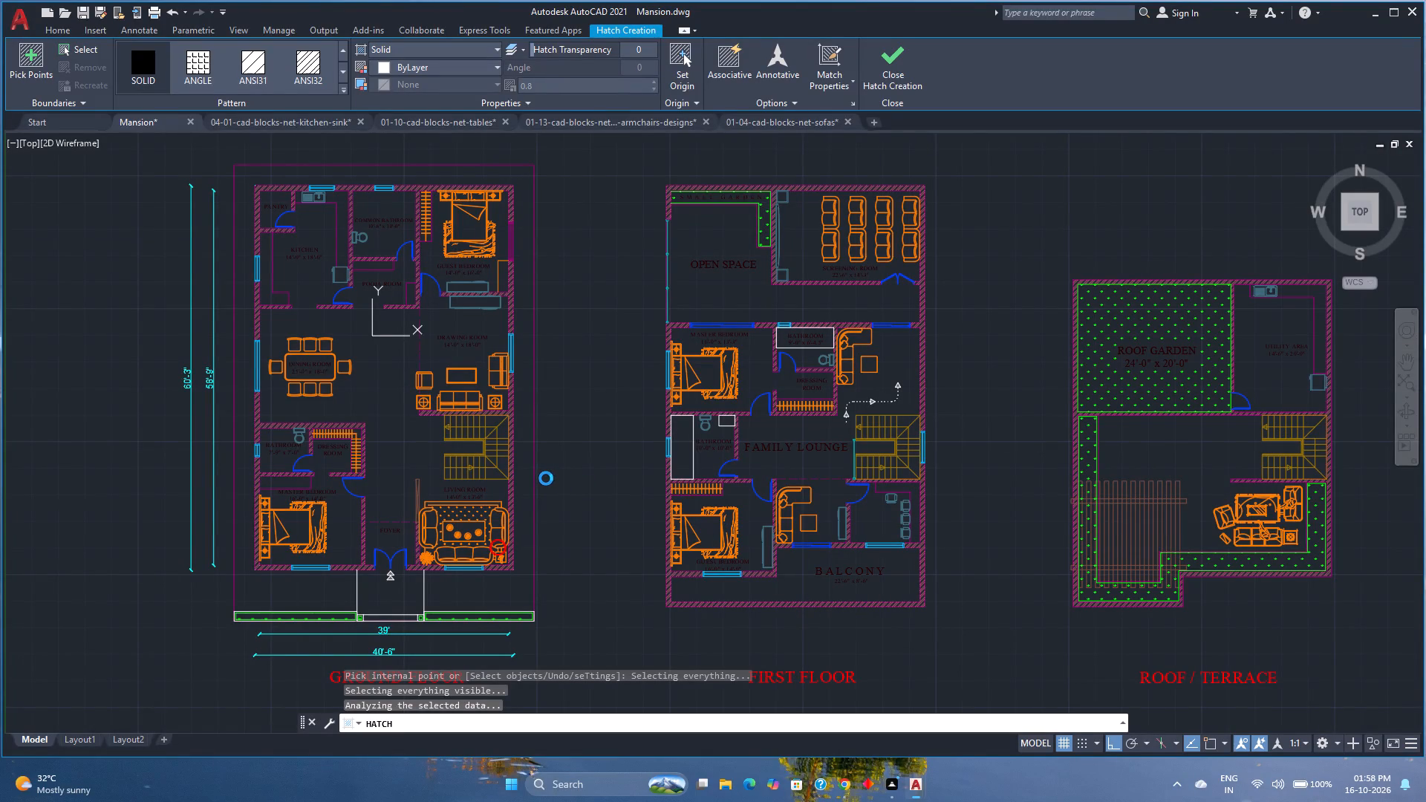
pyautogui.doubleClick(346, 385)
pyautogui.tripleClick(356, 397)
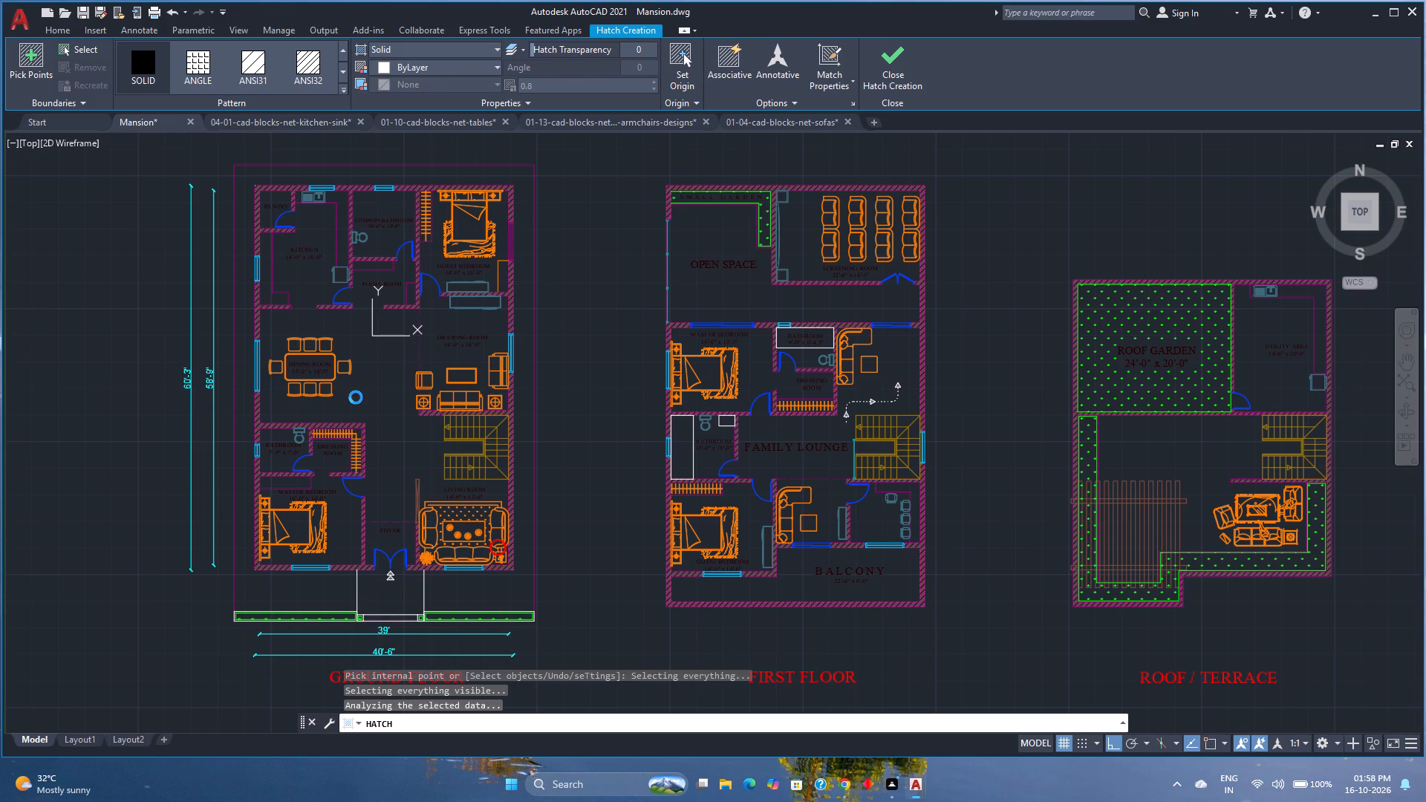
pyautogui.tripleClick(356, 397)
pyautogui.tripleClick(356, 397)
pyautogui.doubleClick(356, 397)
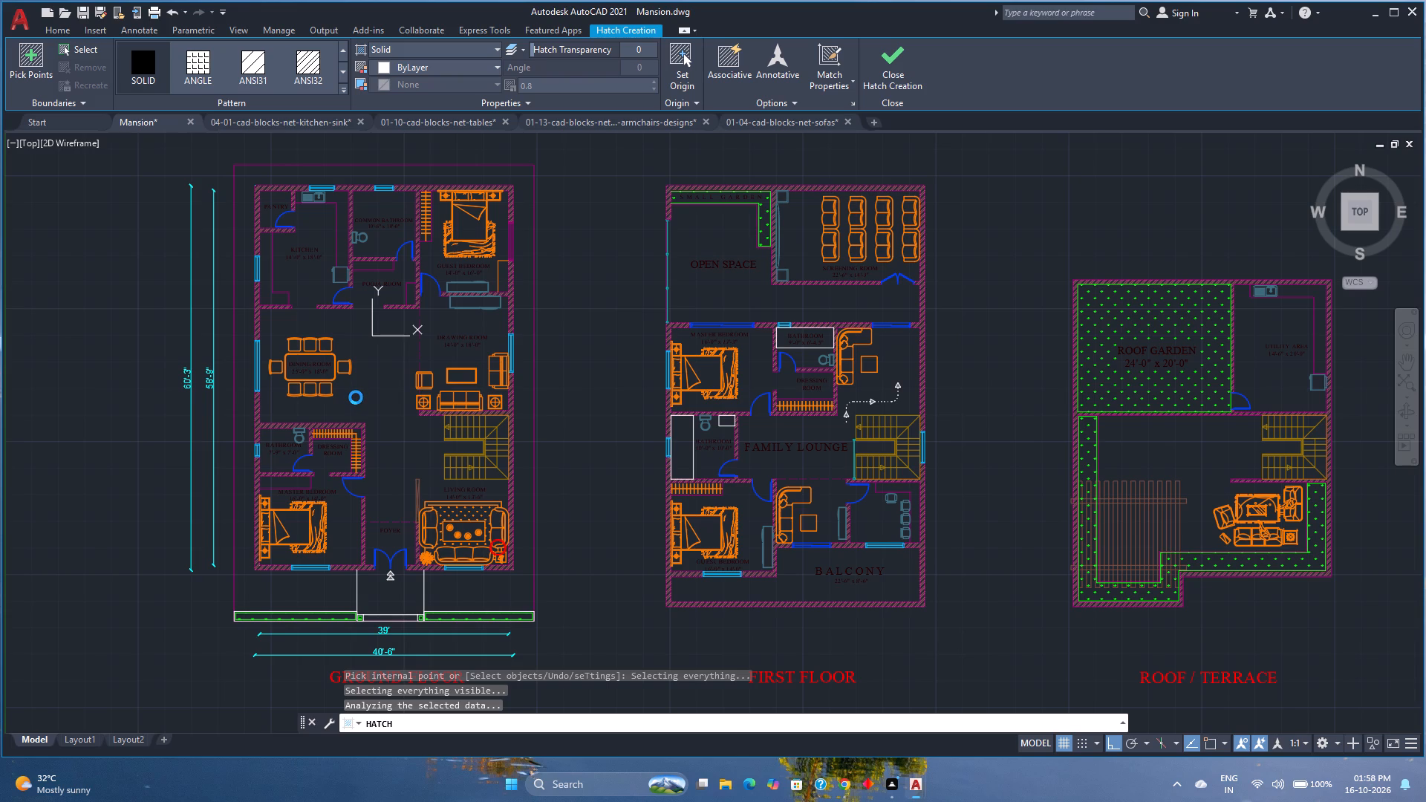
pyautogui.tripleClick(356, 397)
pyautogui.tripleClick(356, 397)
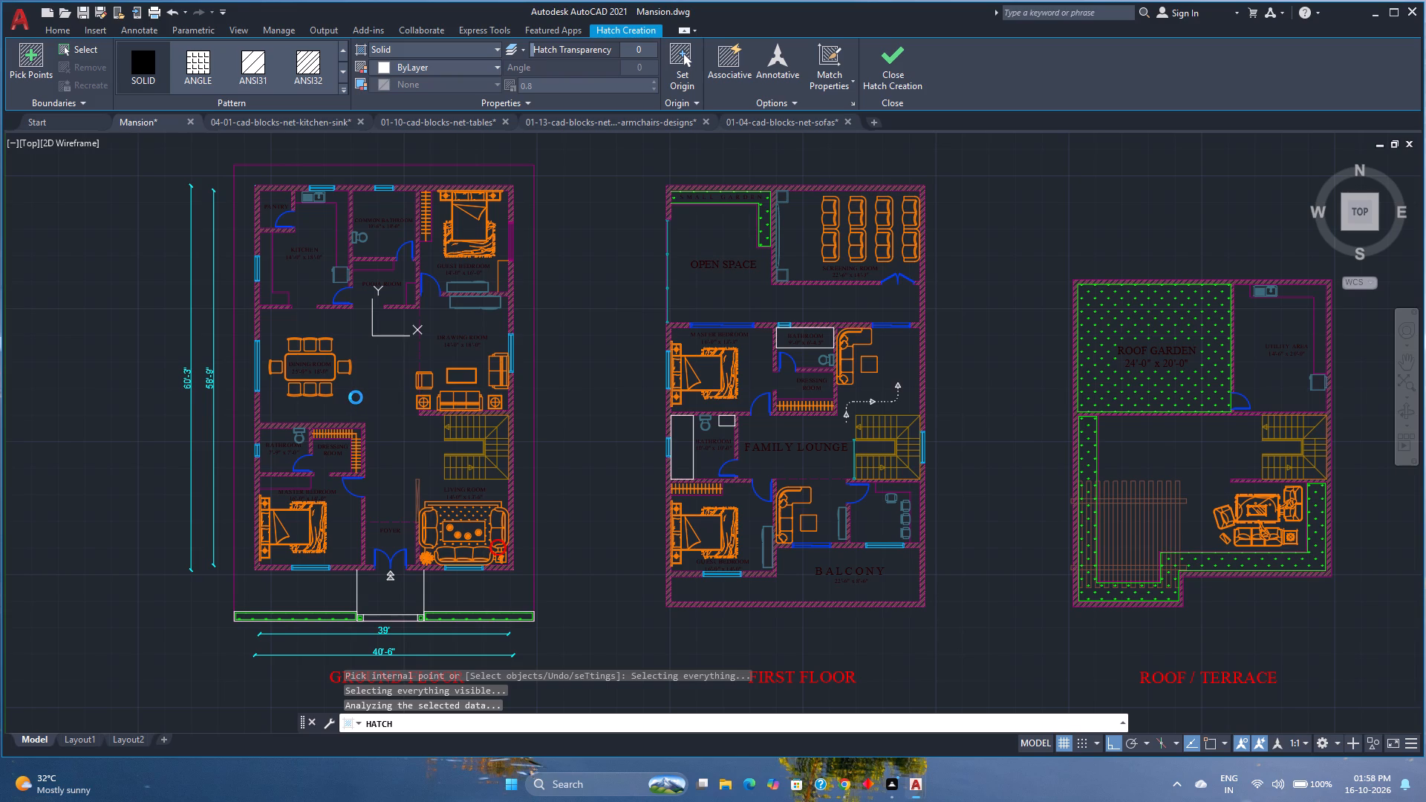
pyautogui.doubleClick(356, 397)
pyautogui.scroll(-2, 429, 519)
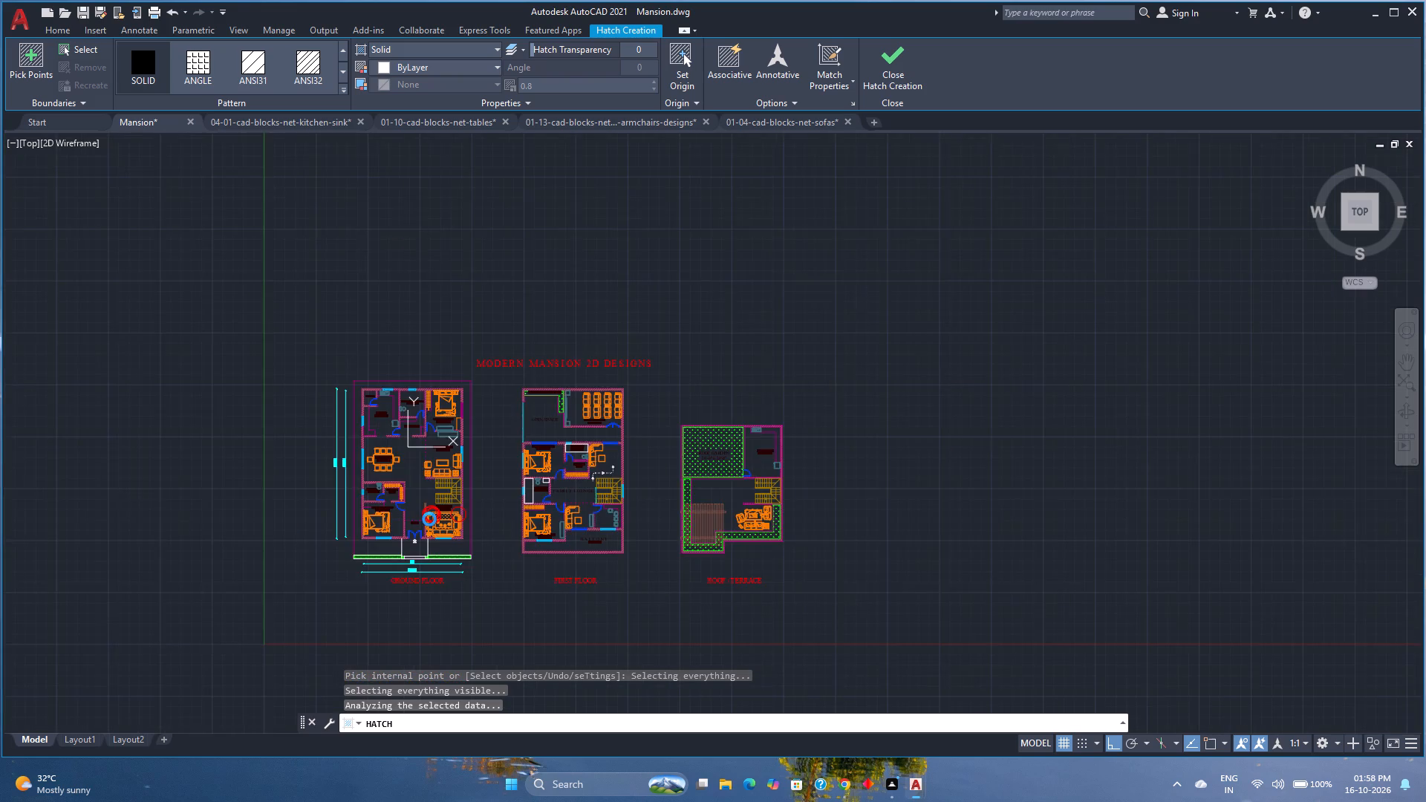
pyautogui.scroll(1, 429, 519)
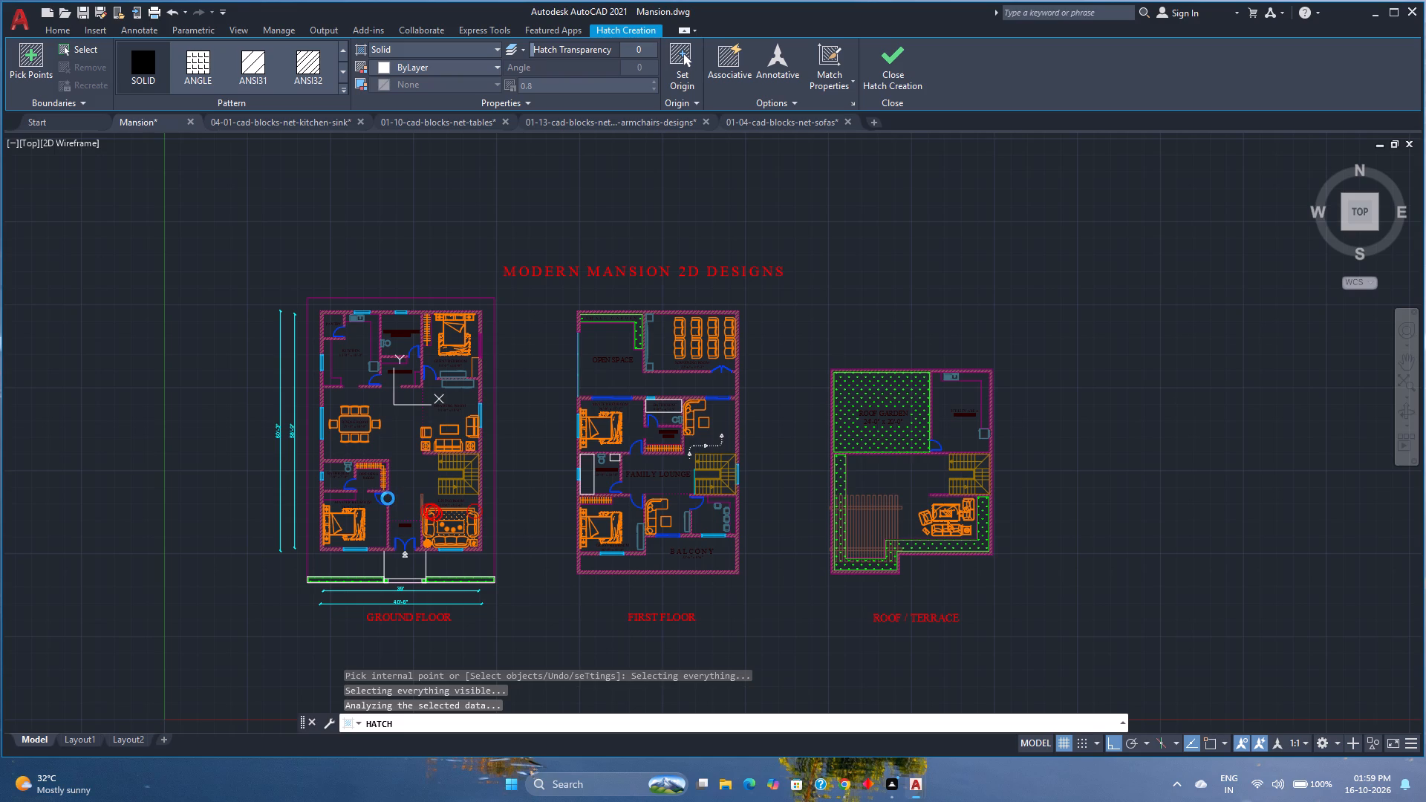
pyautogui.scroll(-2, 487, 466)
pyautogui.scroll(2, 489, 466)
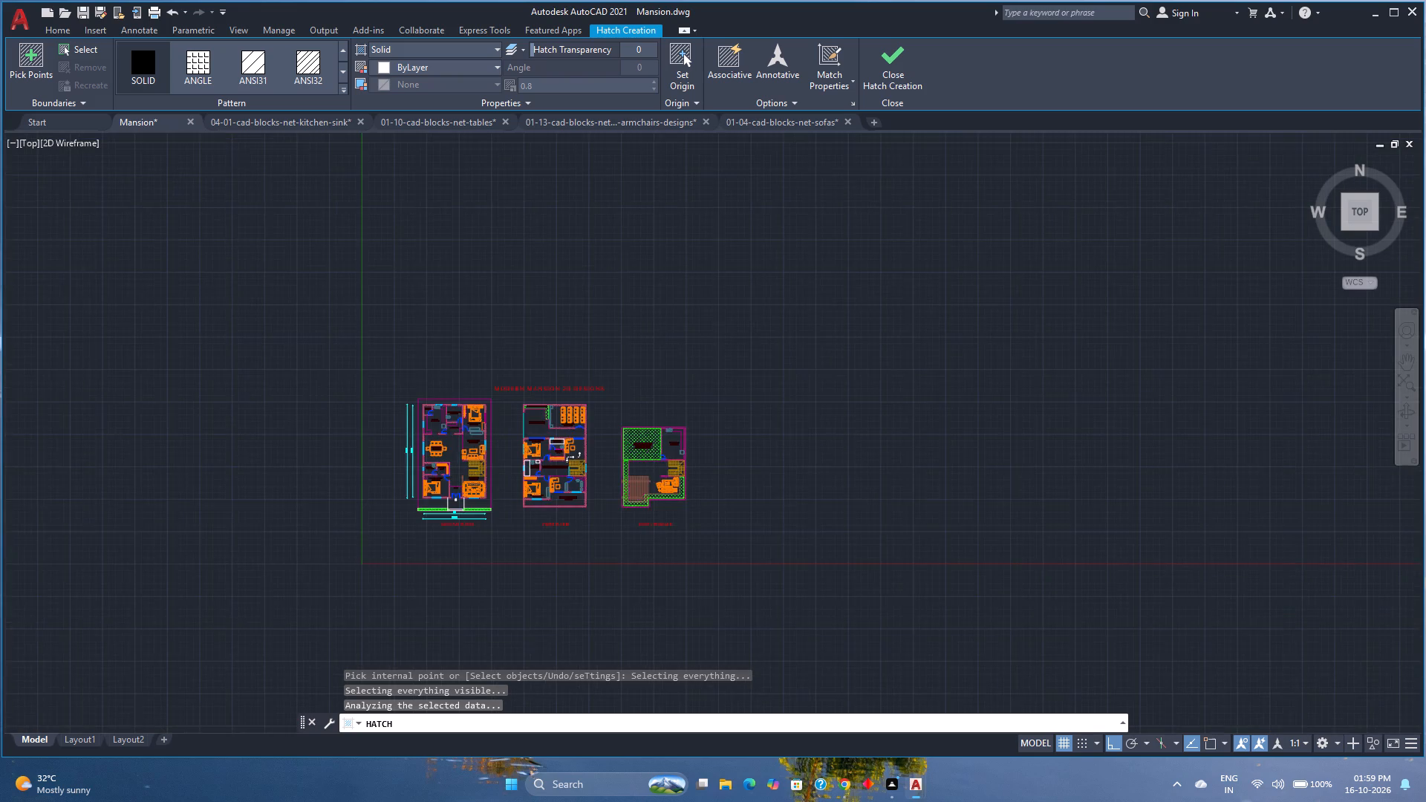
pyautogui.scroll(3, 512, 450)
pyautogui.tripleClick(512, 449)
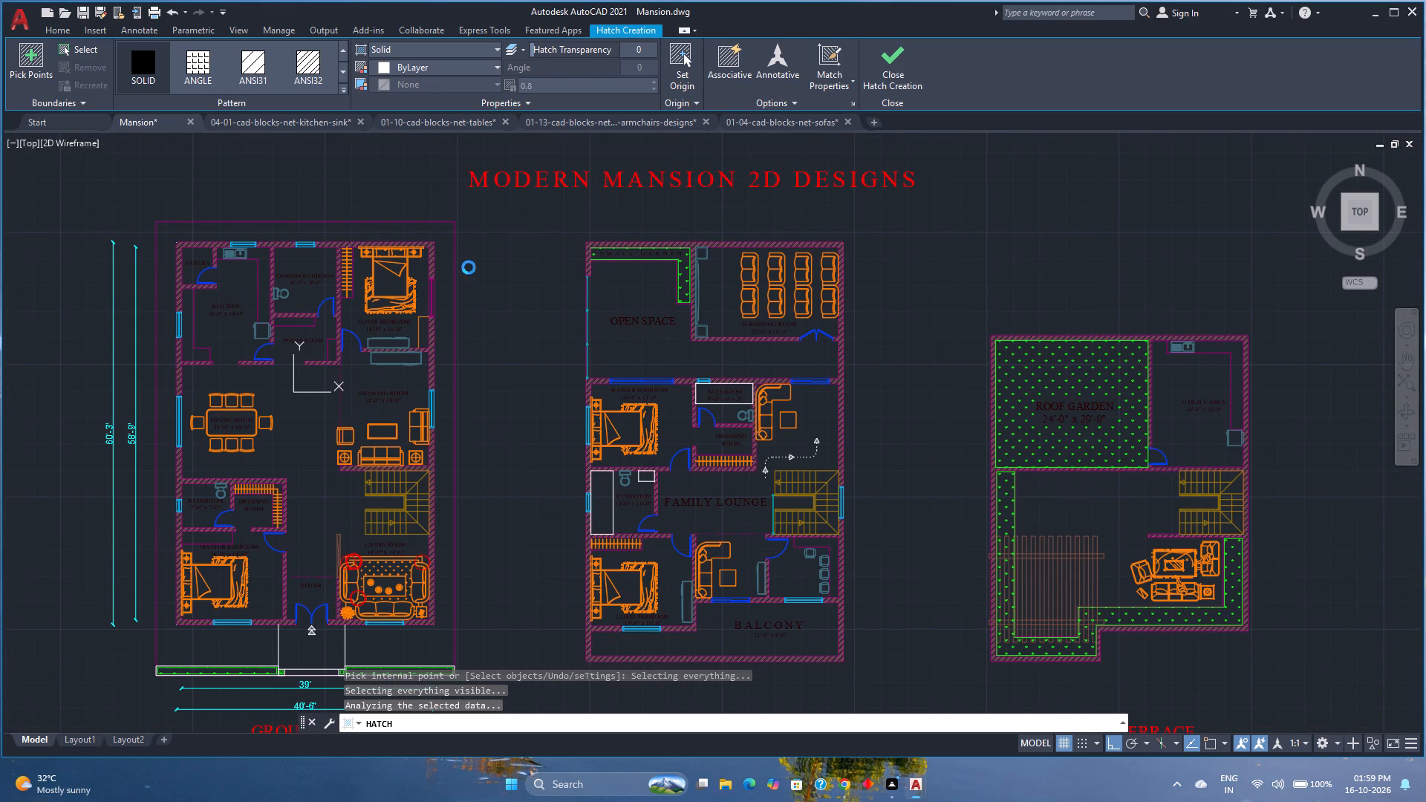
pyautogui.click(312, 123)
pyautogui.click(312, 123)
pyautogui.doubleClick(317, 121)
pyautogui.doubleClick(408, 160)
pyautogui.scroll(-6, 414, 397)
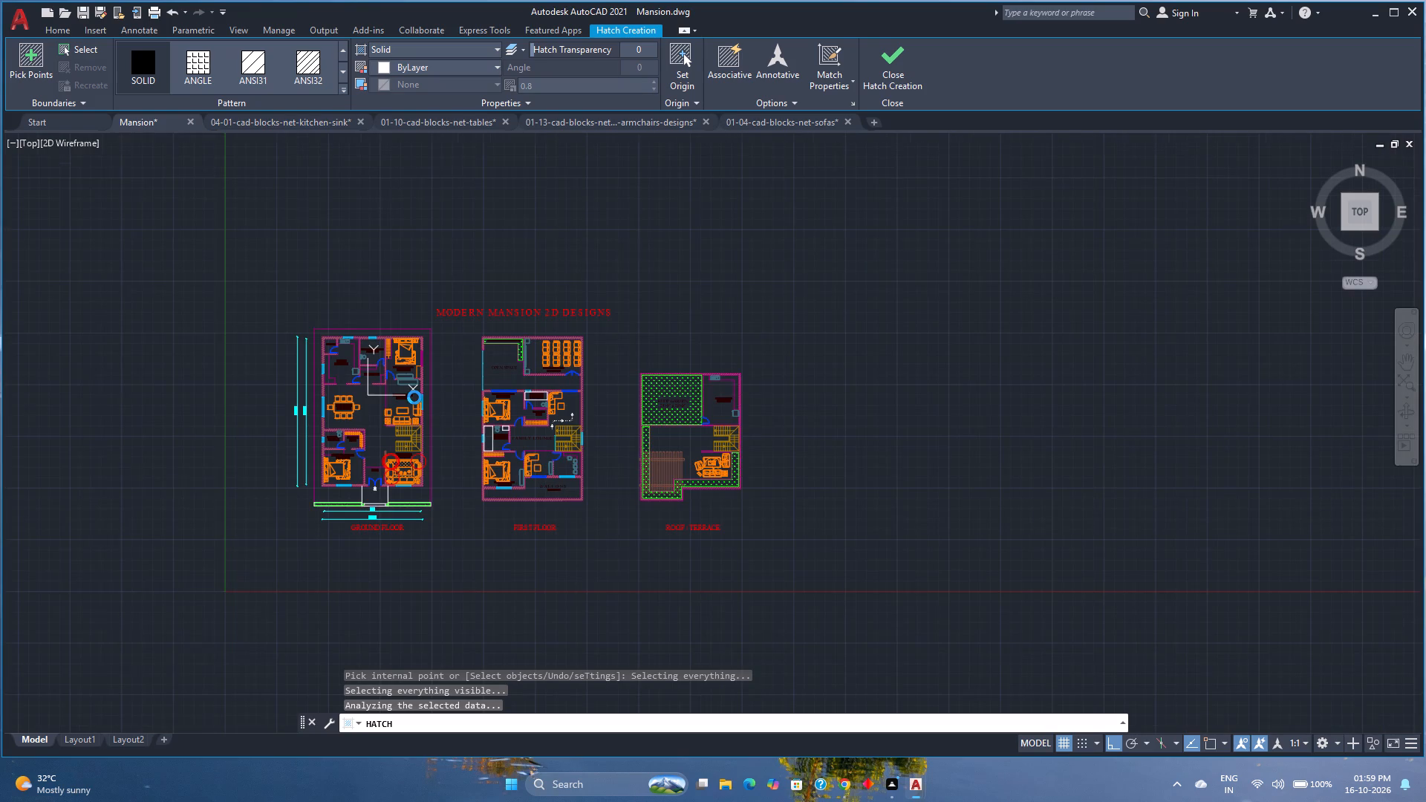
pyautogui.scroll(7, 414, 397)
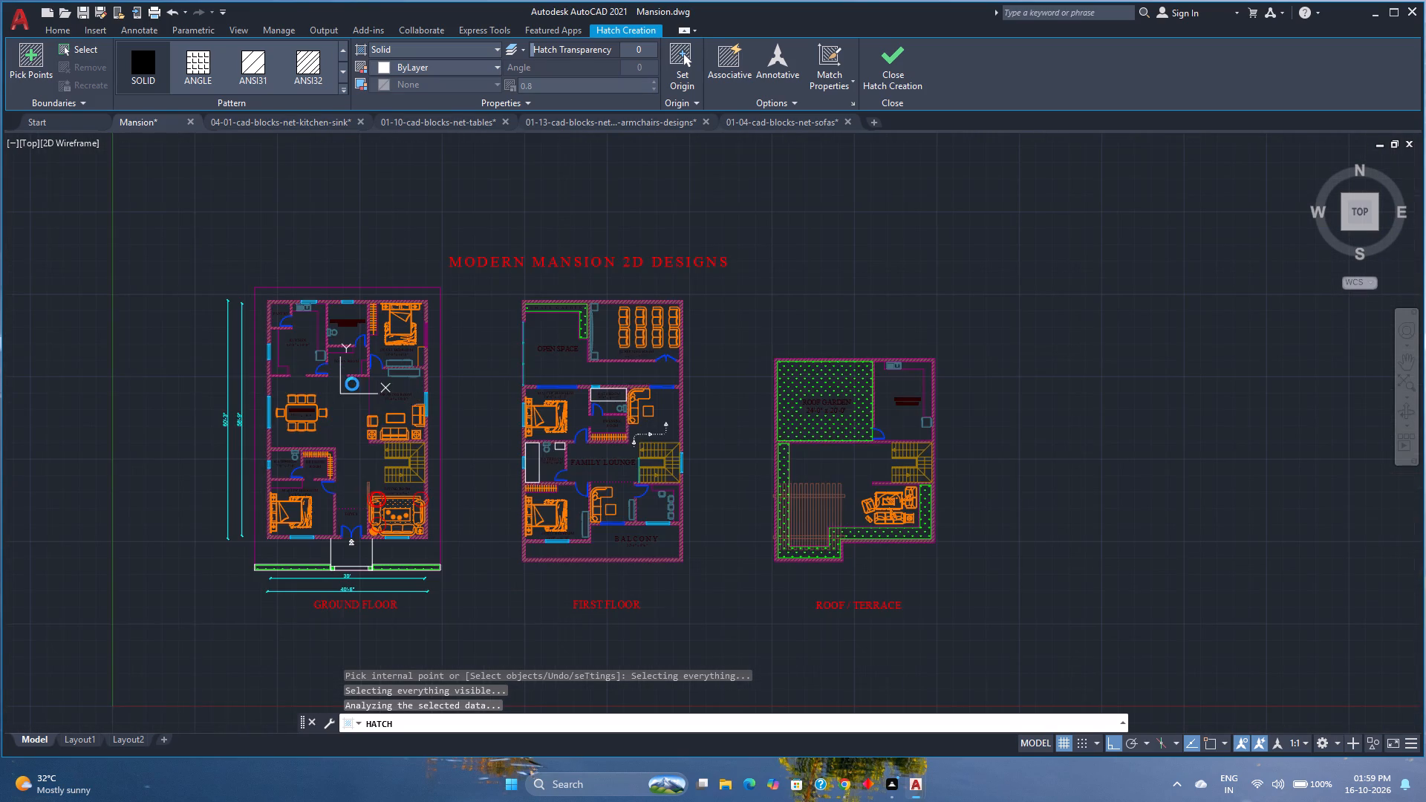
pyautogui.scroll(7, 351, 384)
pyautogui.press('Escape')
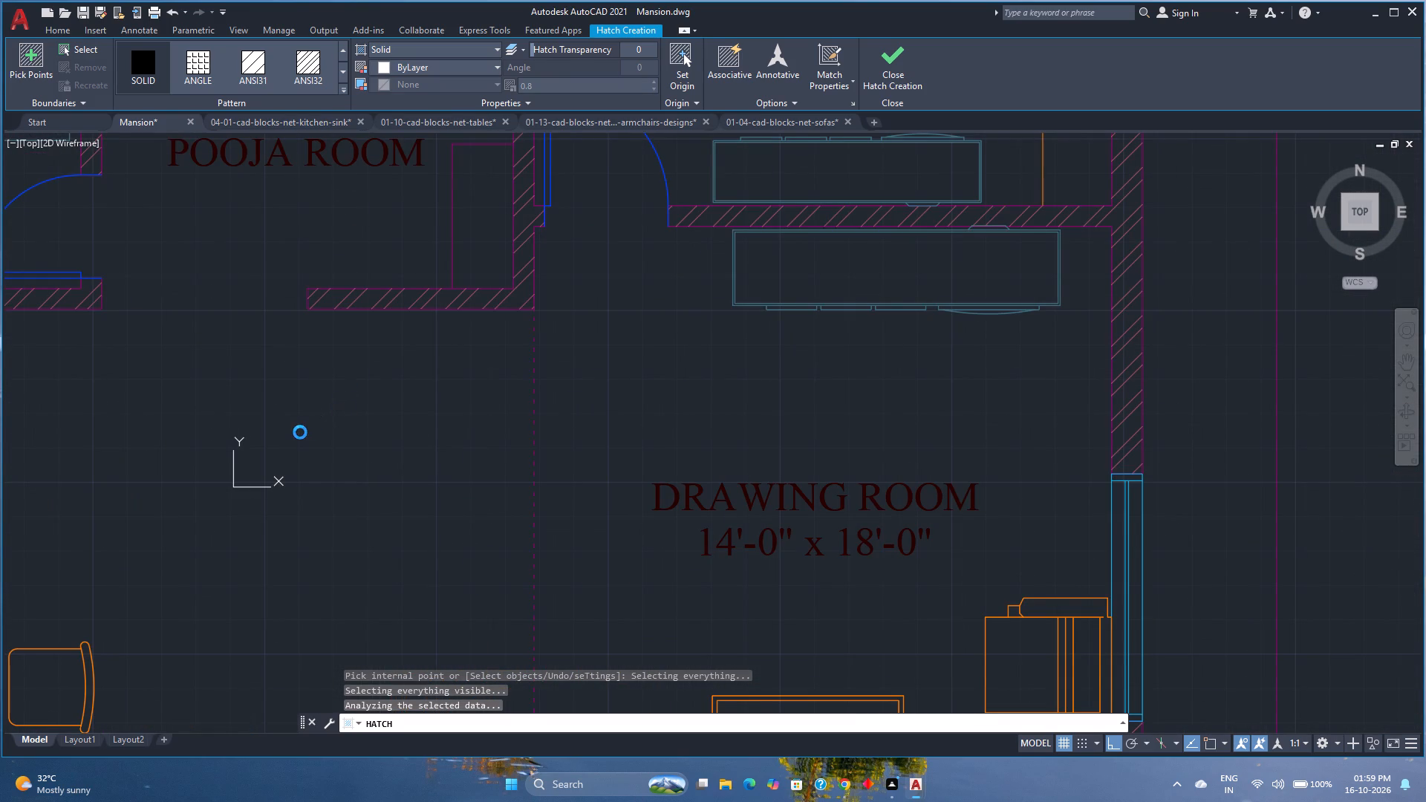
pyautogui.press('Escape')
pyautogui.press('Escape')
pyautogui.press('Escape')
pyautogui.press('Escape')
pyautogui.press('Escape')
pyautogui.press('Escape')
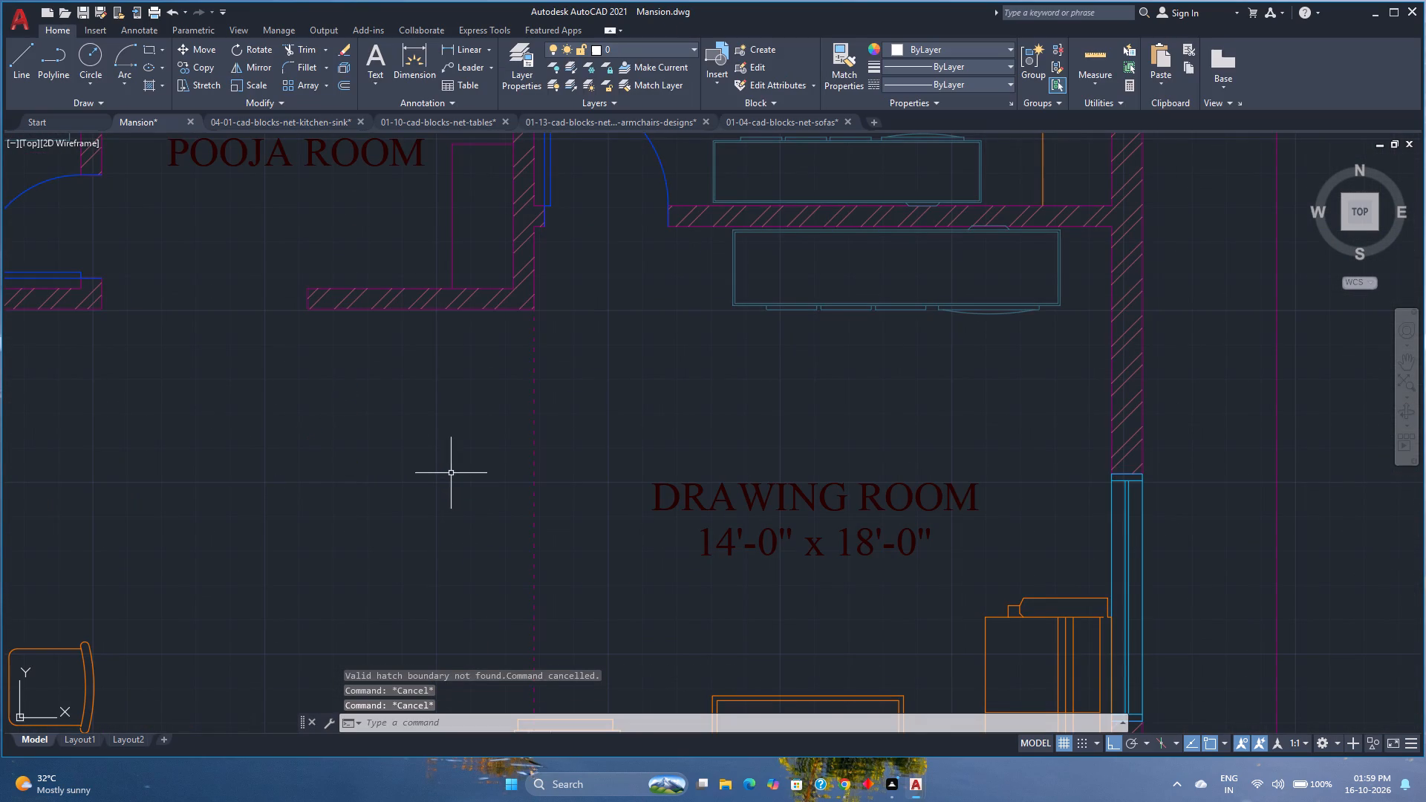
# Save the Mansion drawing.
pyautogui.scroll(-3, 451, 473)
pyautogui.moveTo(442, 495); pyautogui.dragTo(479, 426, button='middle')
pyautogui.middleClick(479, 426)
pyautogui.scroll(-1, 479, 426)
pyautogui.moveTo(466, 489); pyautogui.dragTo(460, 416, button='middle')
pyautogui.middleClick(460, 416)
pyautogui.middleClick(460, 416)
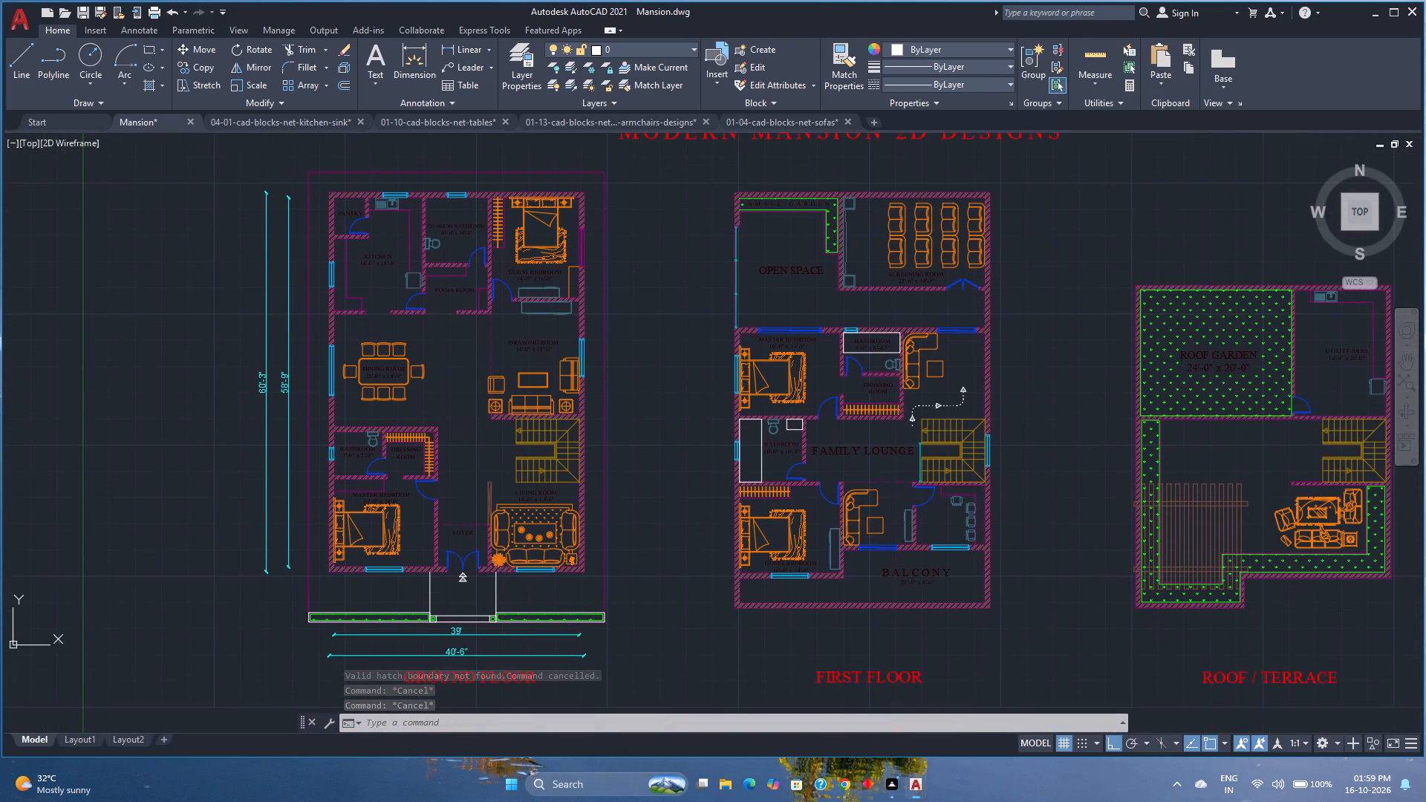
pyautogui.scroll(-1, 460, 416)
pyautogui.hotkey('ctrl', 's')
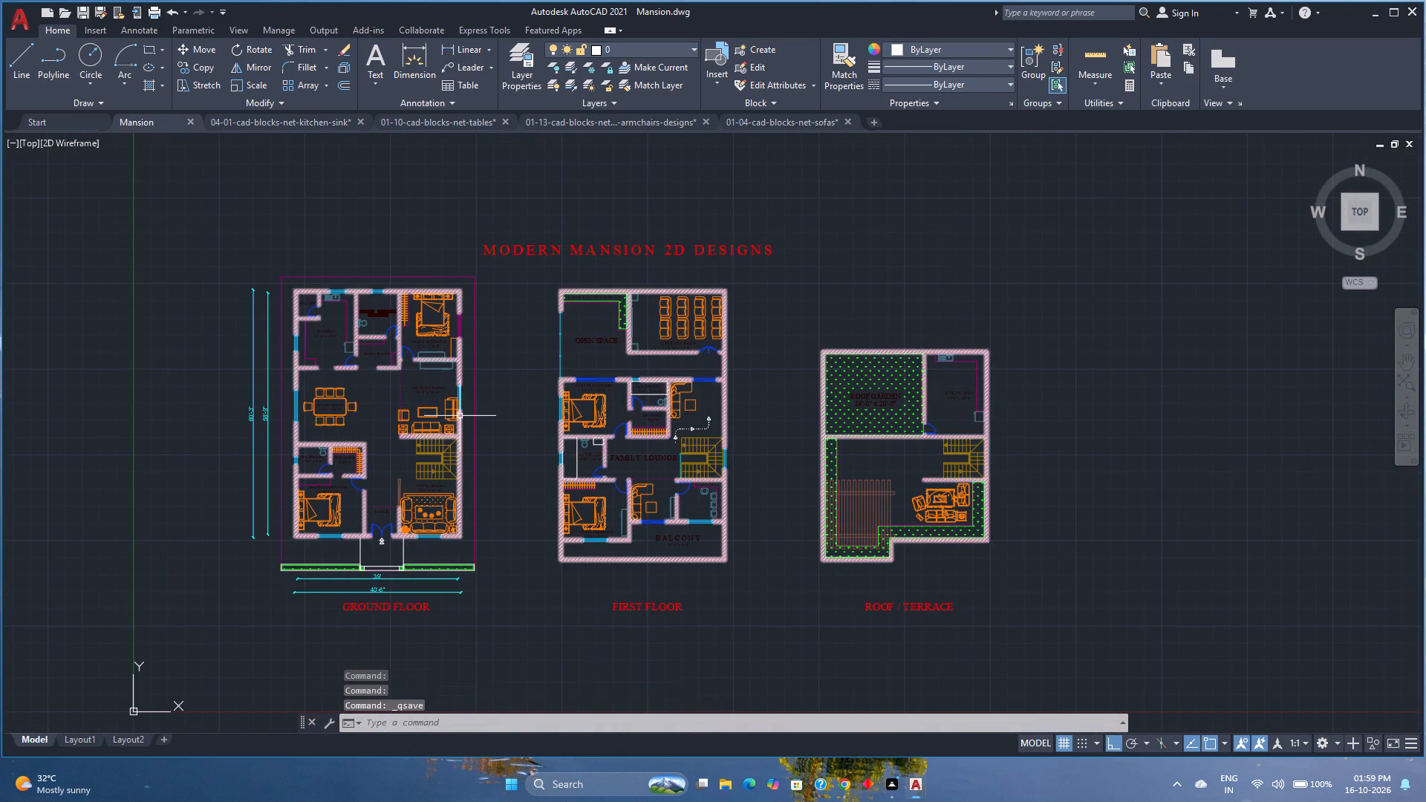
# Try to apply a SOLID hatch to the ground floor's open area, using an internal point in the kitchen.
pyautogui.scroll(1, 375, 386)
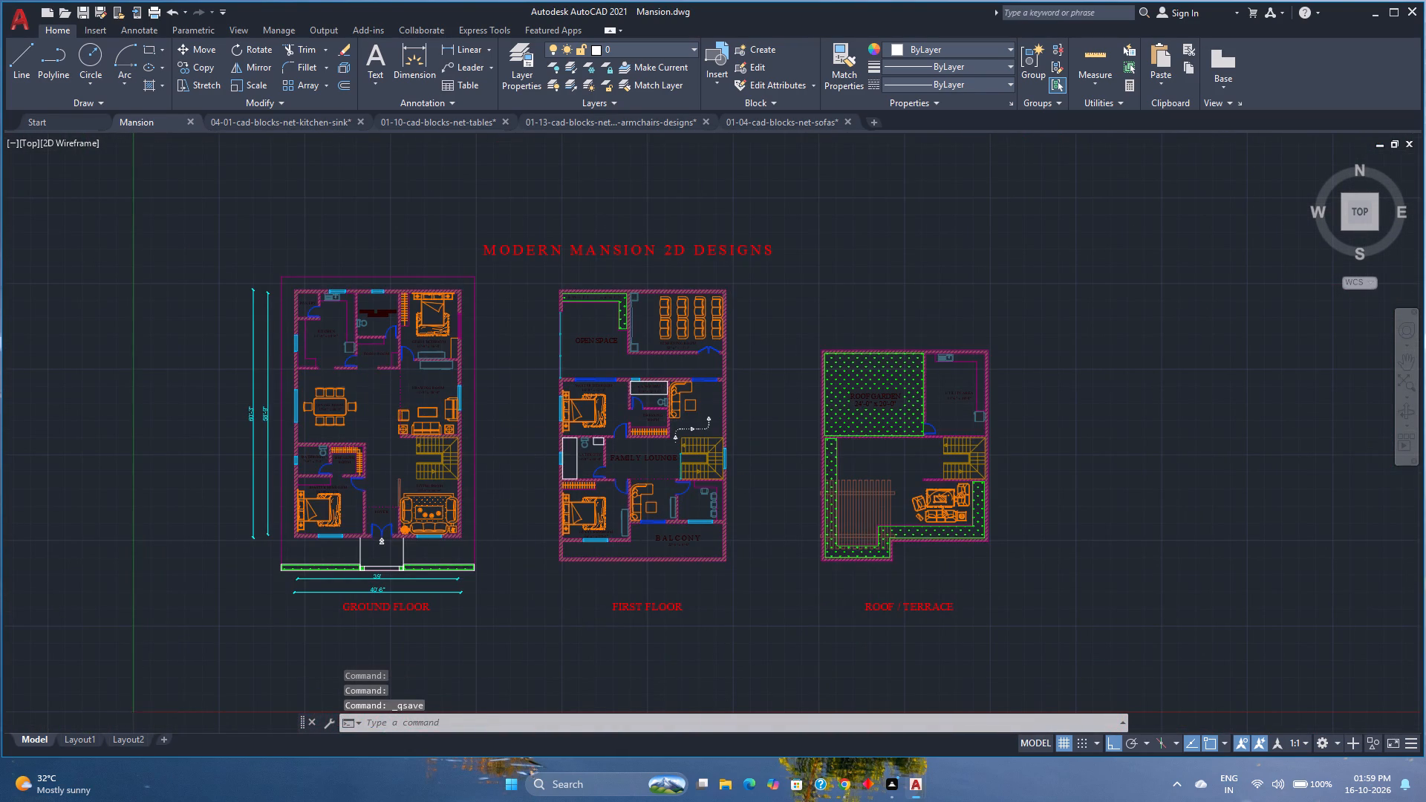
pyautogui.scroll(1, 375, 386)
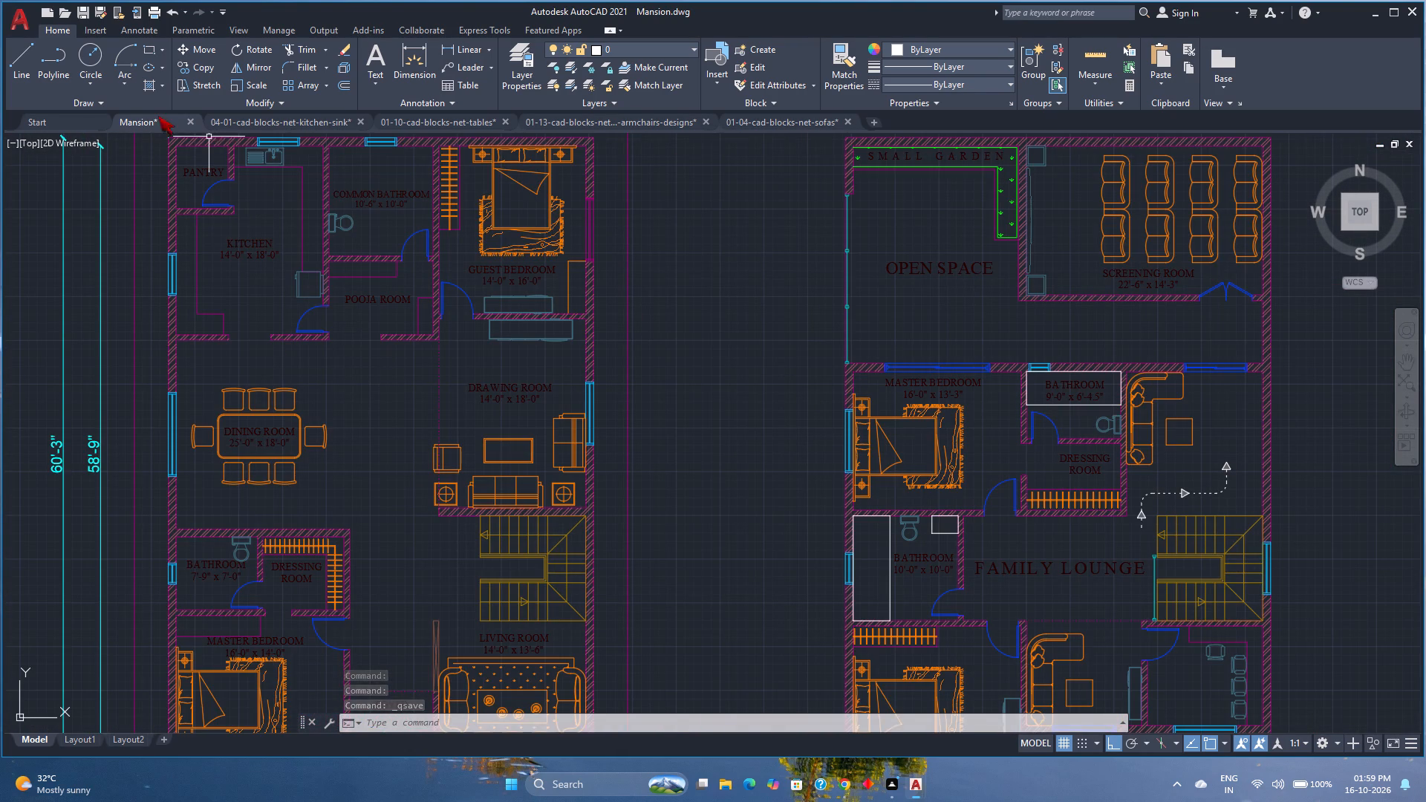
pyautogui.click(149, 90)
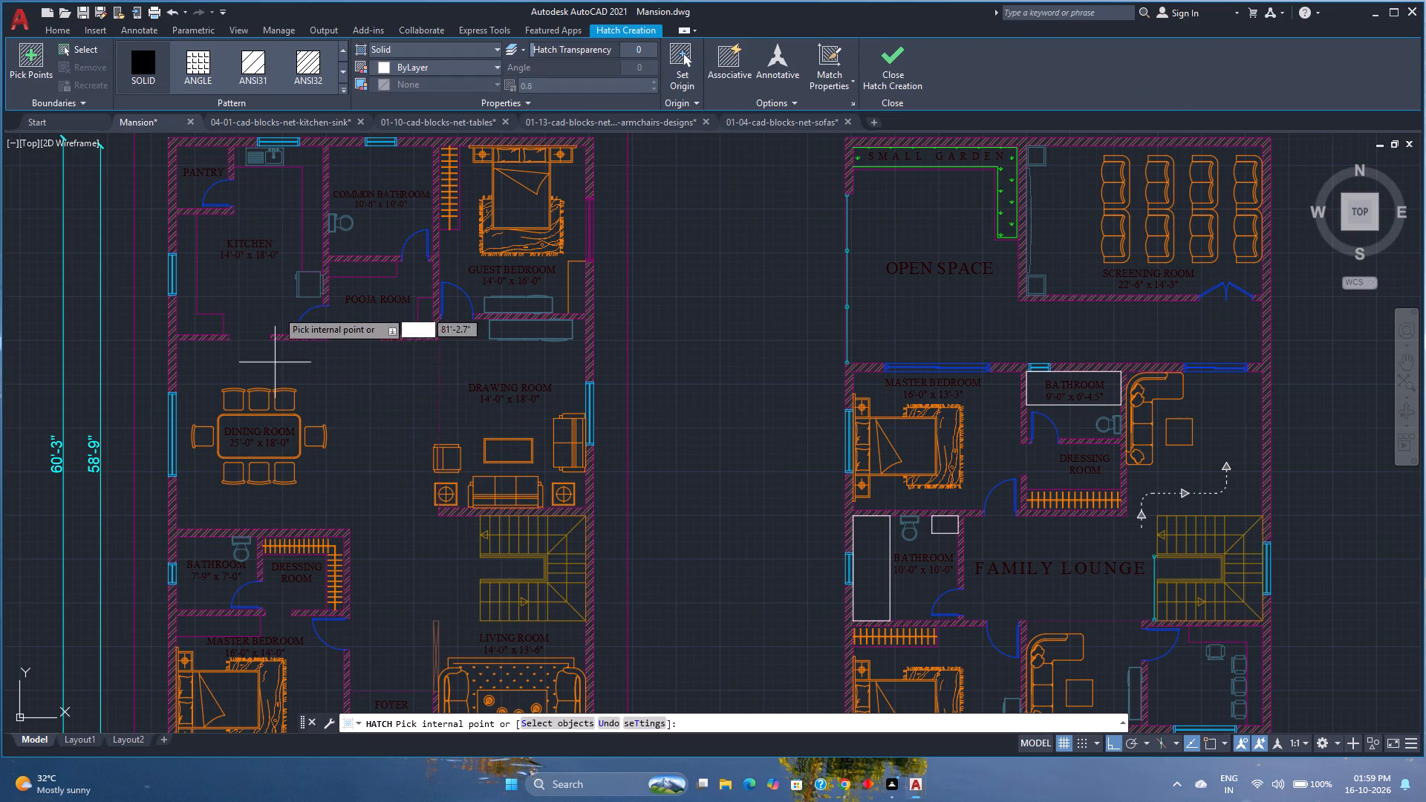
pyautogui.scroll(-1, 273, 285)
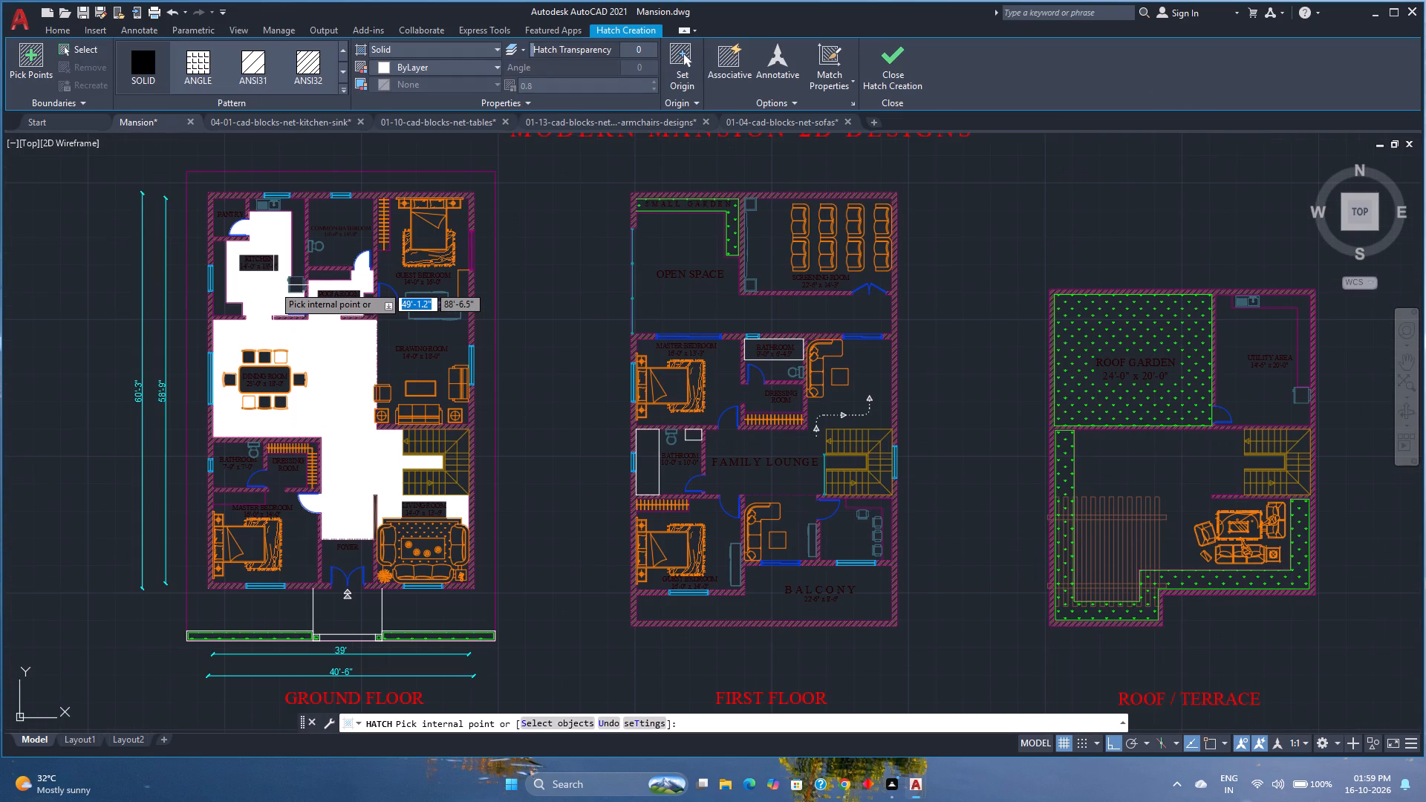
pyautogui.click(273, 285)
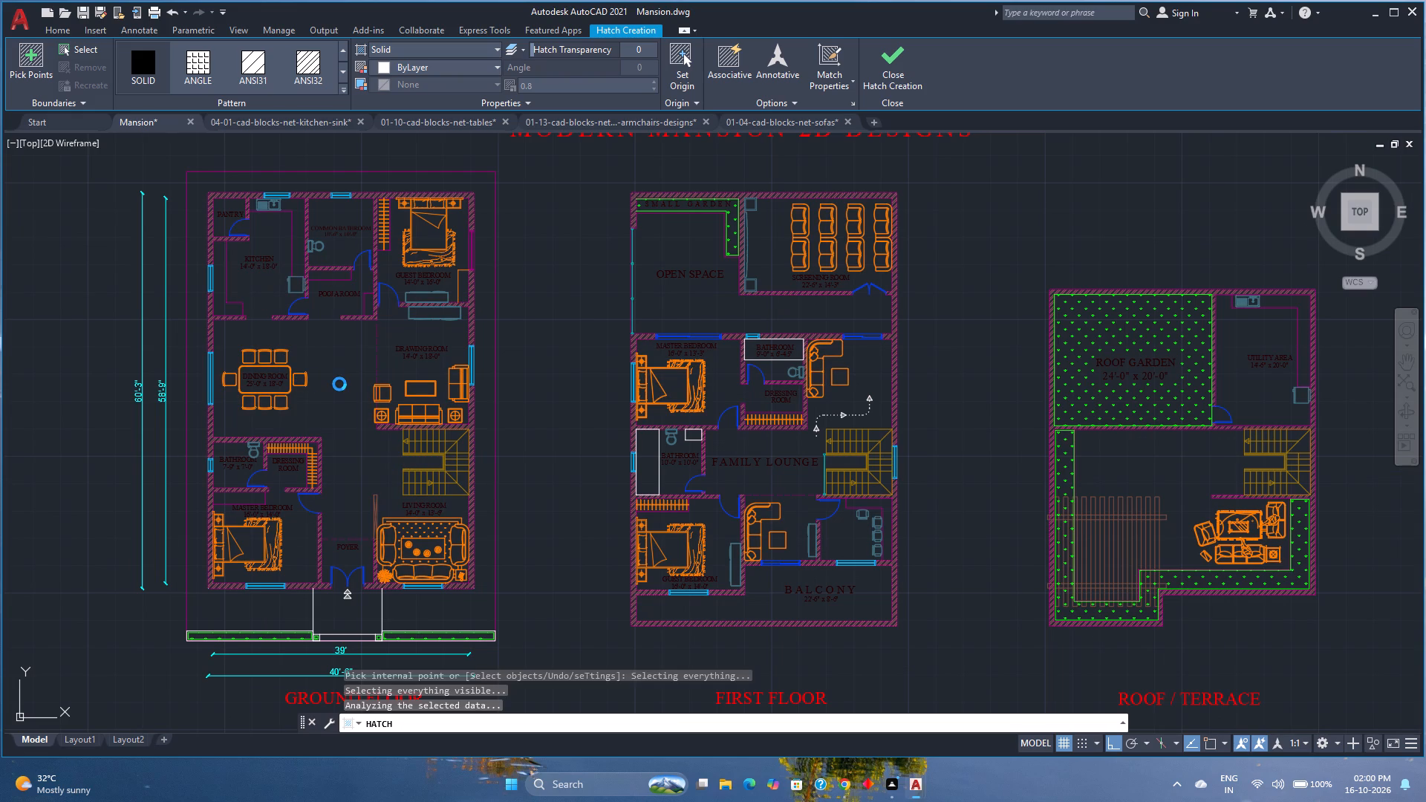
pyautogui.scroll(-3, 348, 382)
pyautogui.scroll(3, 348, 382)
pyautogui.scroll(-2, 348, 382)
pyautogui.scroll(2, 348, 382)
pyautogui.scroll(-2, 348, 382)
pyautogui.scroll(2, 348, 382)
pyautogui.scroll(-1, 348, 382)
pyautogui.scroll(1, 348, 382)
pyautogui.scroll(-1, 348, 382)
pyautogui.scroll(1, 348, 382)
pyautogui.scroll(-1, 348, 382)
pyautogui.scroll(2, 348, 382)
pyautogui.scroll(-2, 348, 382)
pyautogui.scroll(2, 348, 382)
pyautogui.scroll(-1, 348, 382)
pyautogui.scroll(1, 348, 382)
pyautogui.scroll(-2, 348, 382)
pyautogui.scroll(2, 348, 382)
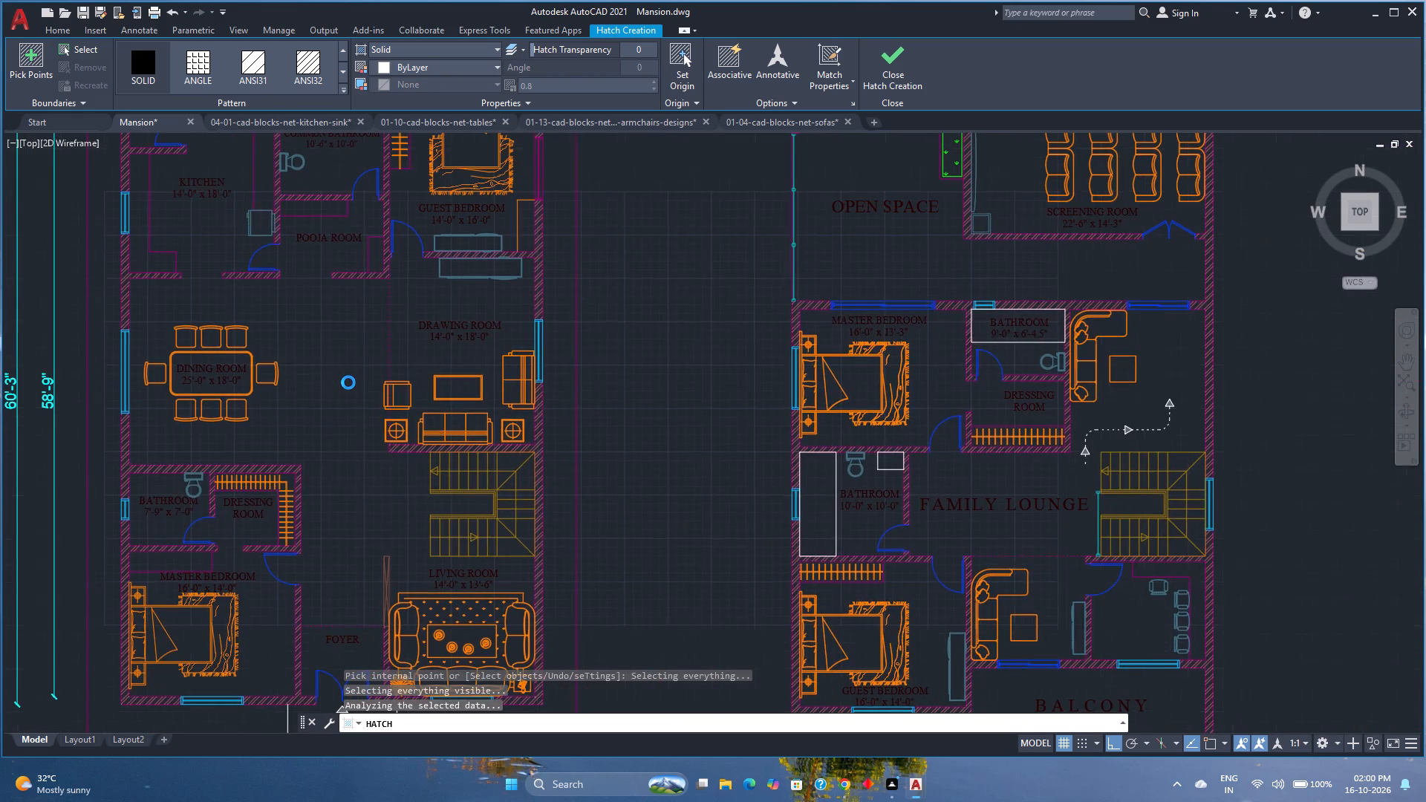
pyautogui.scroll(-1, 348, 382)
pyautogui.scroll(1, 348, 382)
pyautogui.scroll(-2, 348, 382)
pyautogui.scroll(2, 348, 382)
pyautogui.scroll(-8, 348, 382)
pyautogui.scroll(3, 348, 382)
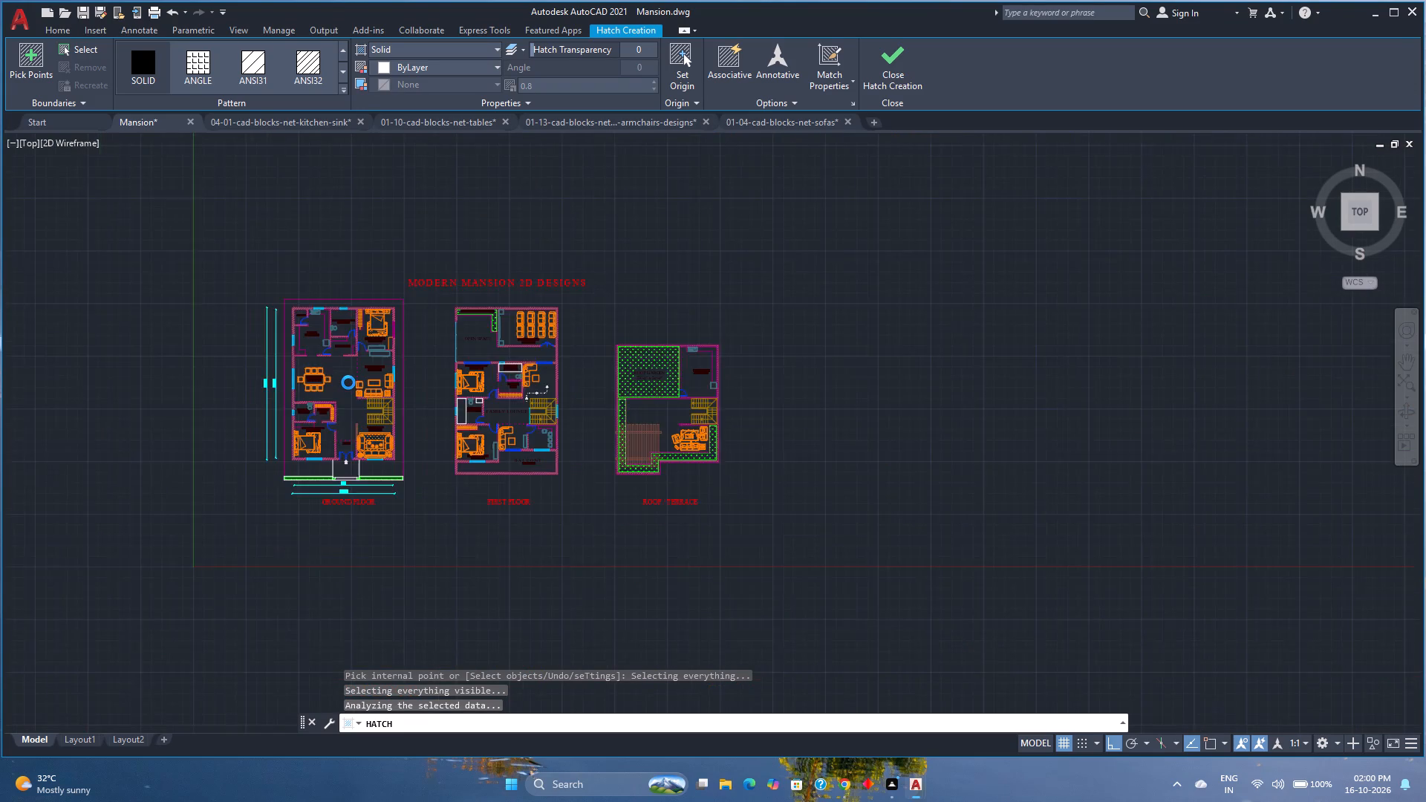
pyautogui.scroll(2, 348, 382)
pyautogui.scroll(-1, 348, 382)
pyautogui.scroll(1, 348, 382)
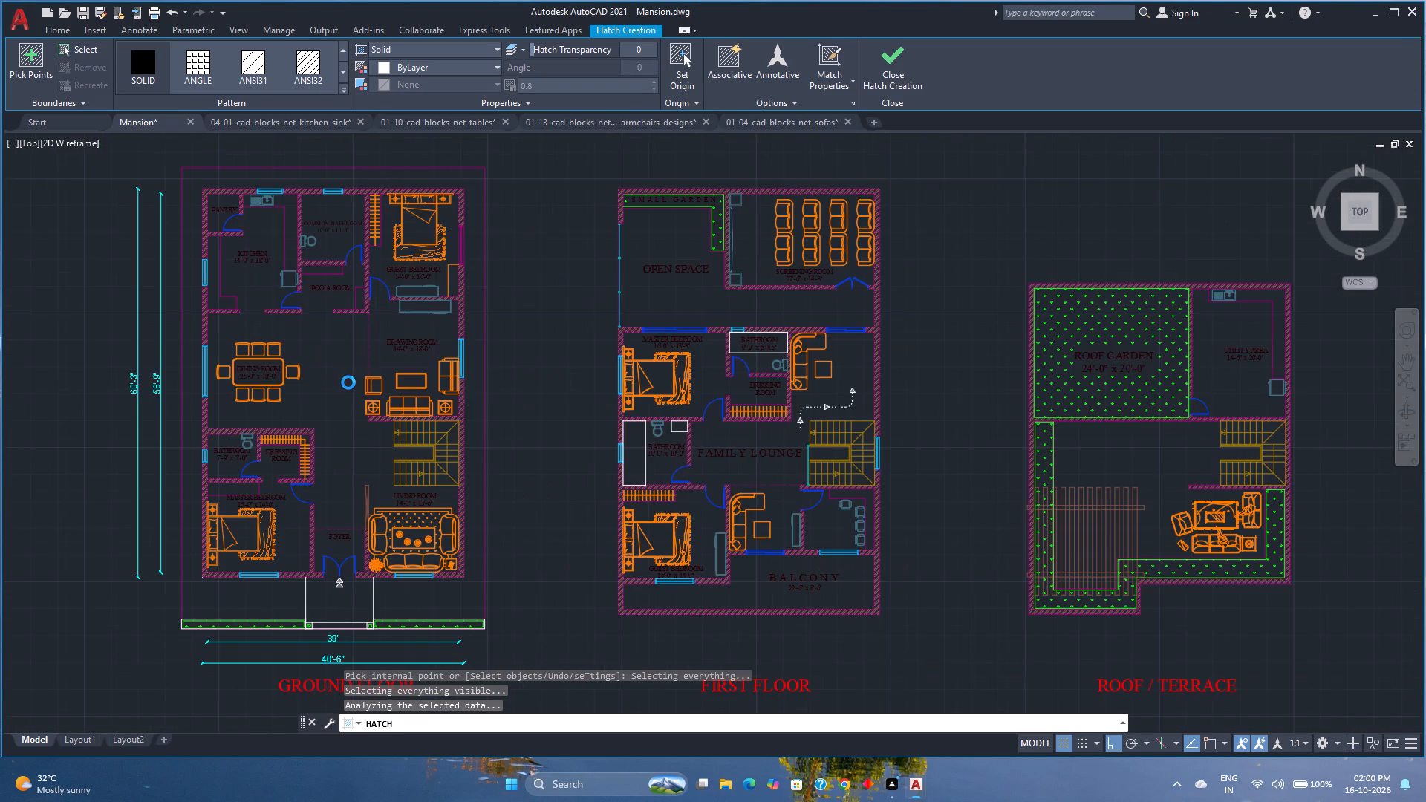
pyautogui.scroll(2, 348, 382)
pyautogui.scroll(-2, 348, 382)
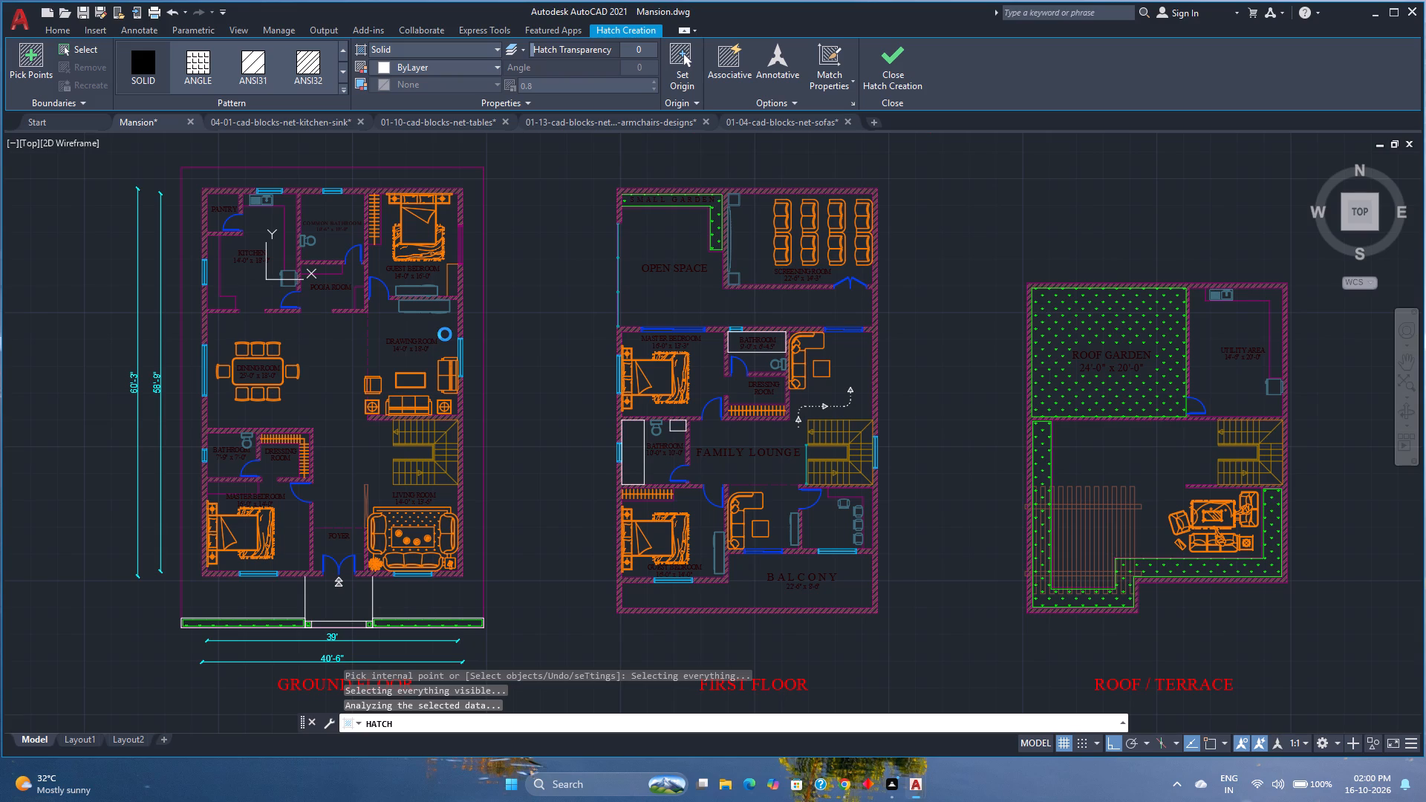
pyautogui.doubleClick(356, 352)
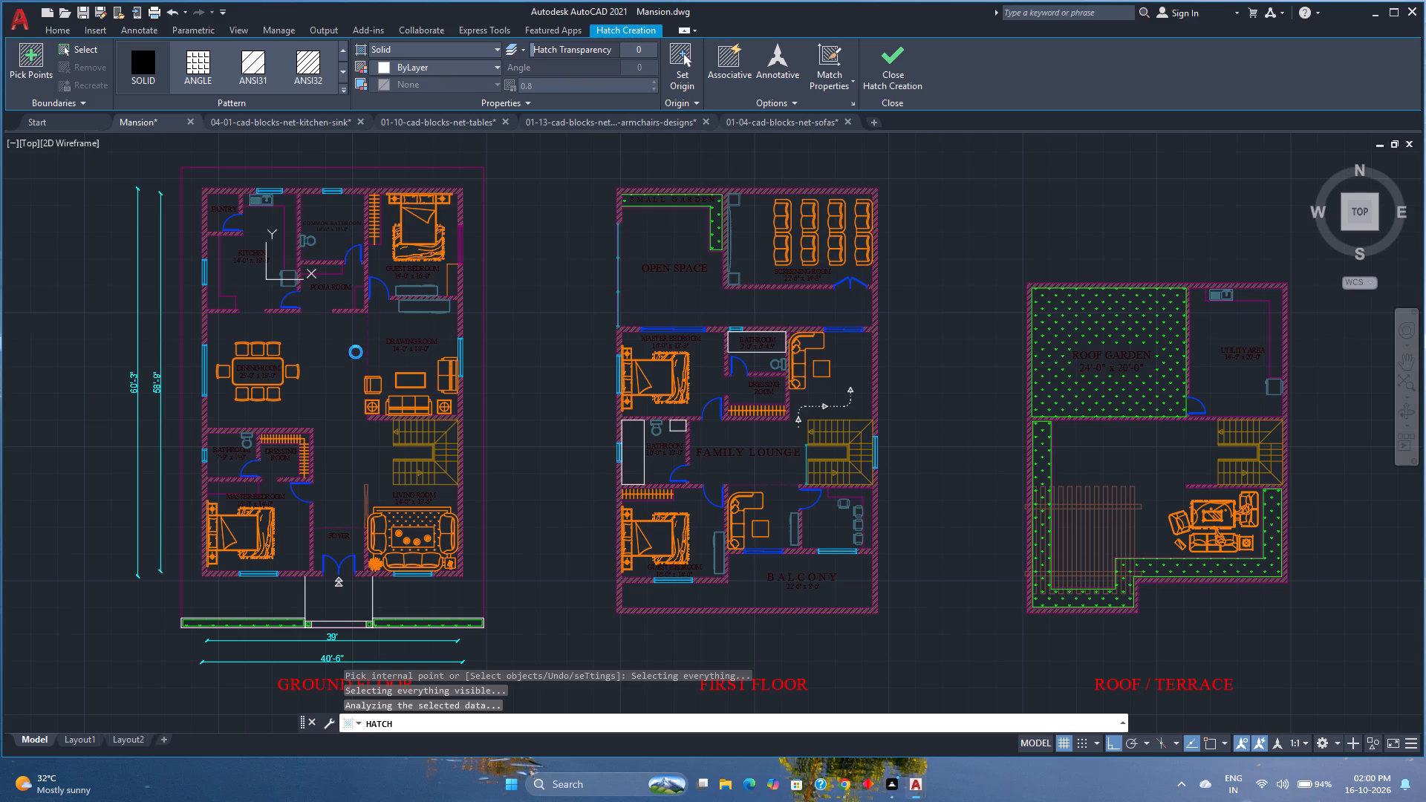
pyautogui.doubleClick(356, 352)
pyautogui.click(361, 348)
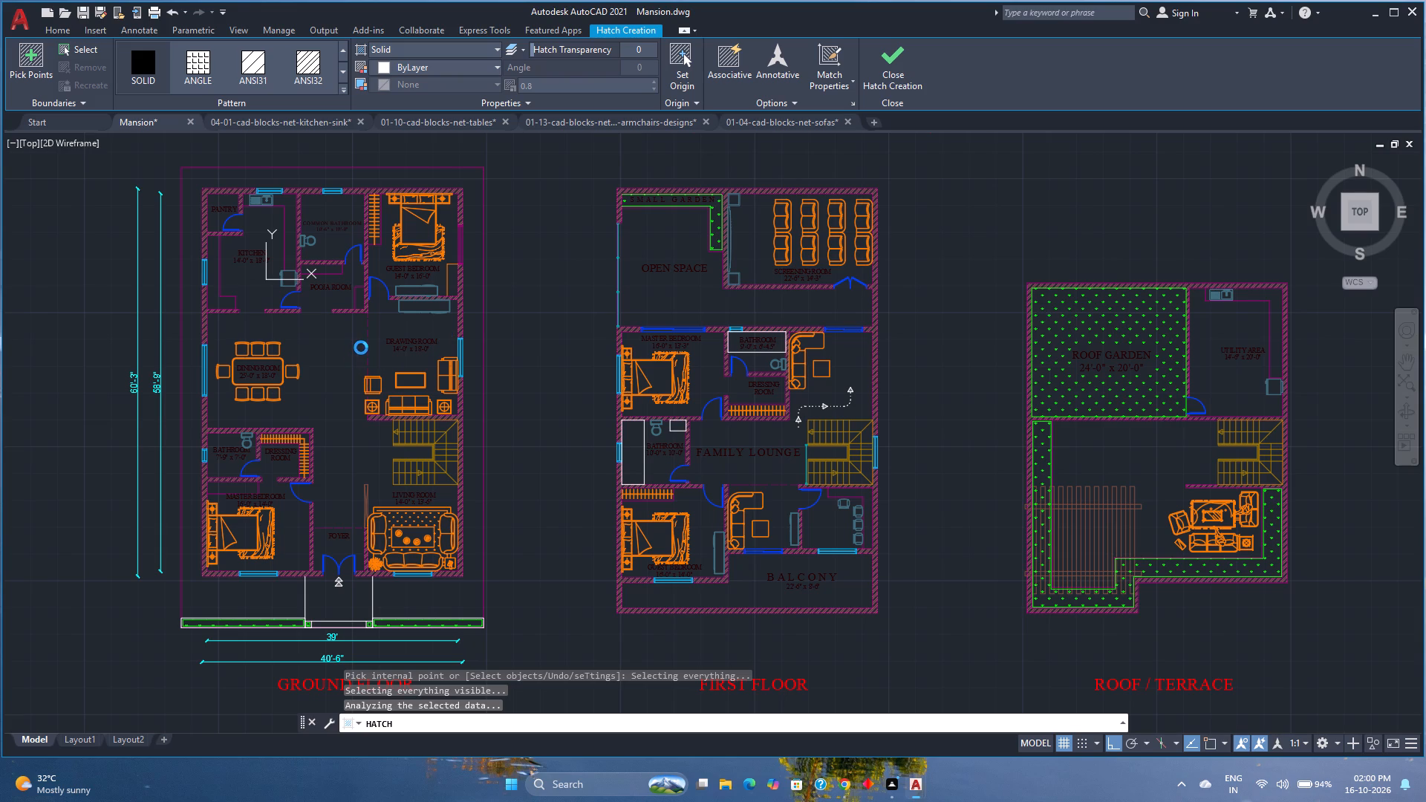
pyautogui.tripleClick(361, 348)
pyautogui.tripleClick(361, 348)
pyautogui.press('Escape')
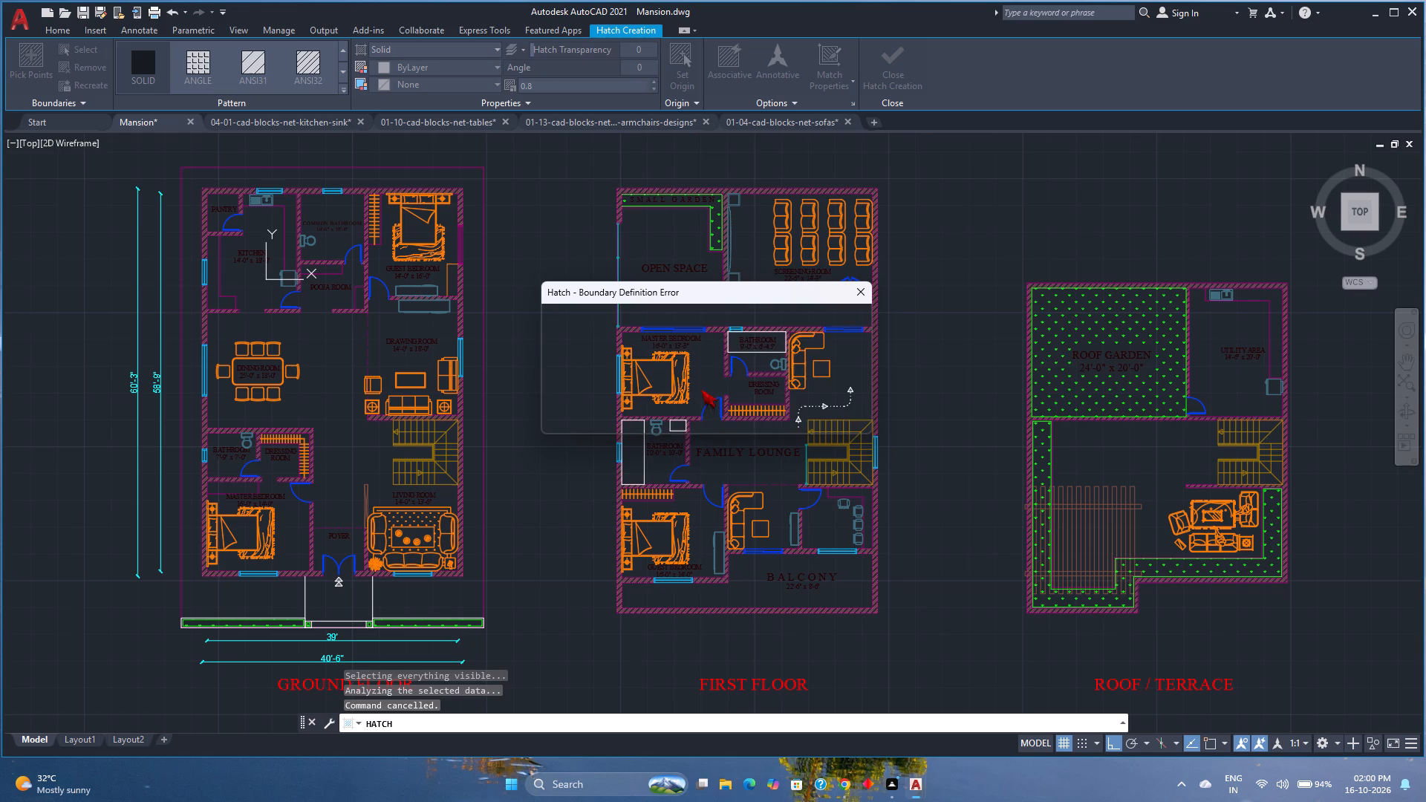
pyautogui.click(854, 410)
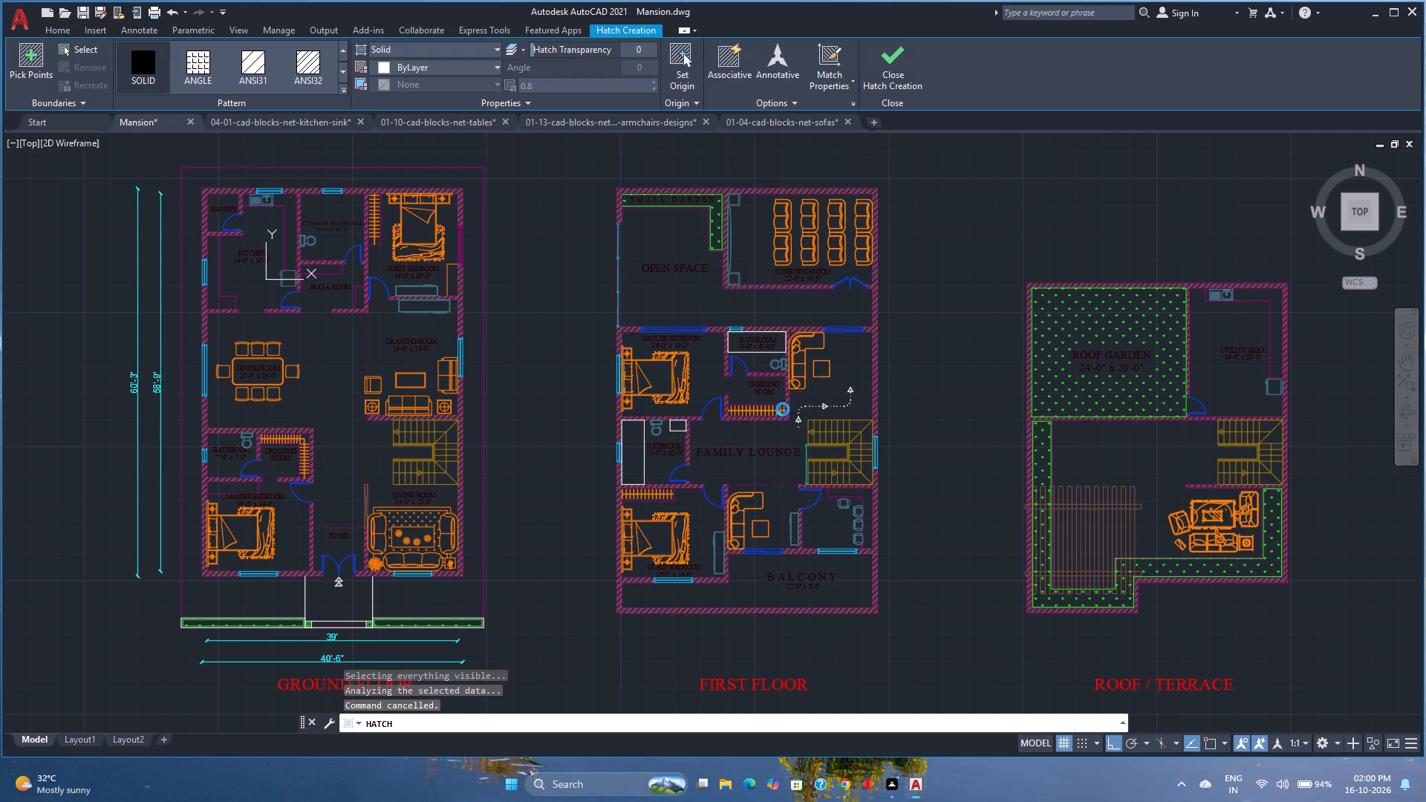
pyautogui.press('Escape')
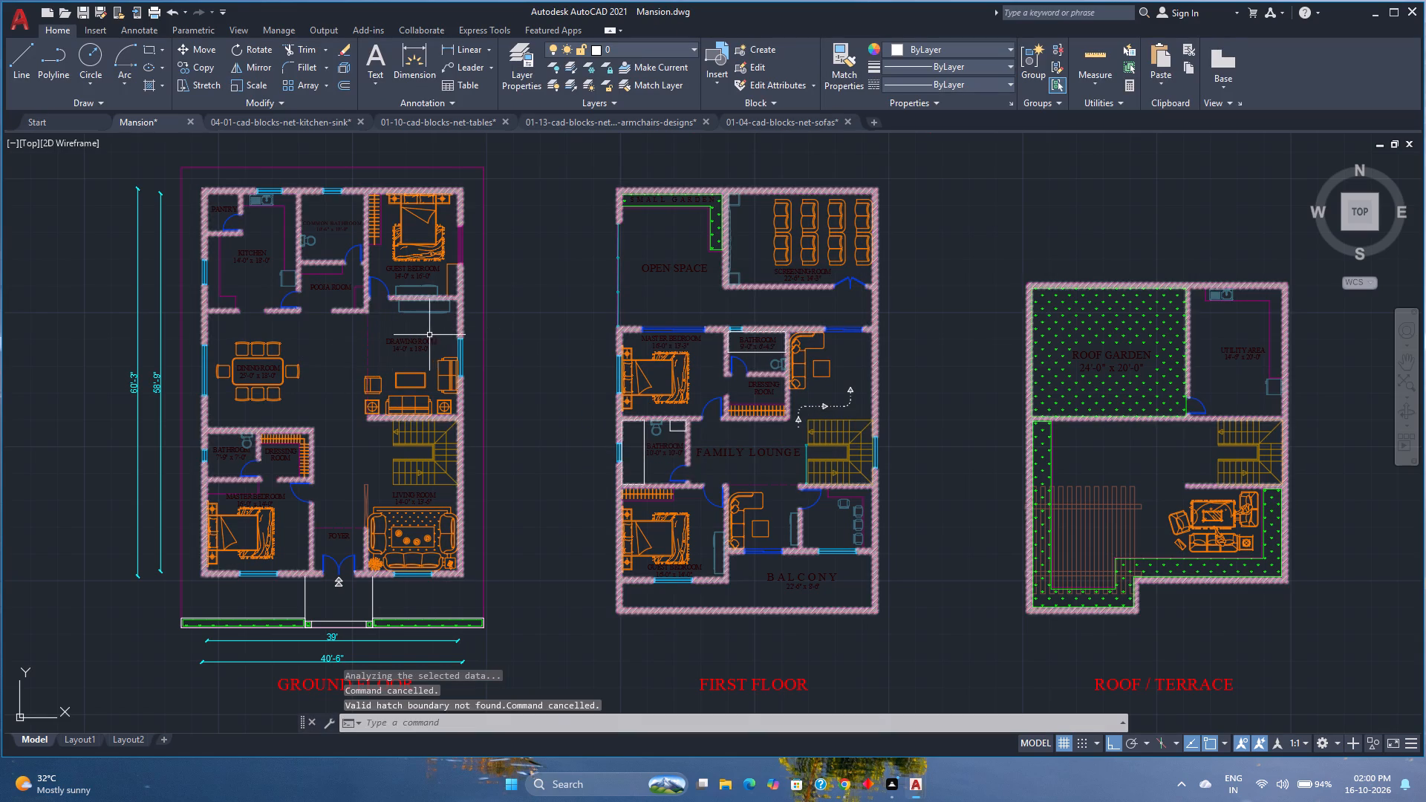
# Select all room labels across the floor plans and bring them above the roof garden and terrace planting hatches.
pyautogui.click(415, 343)
pyautogui.rightClick(415, 343)
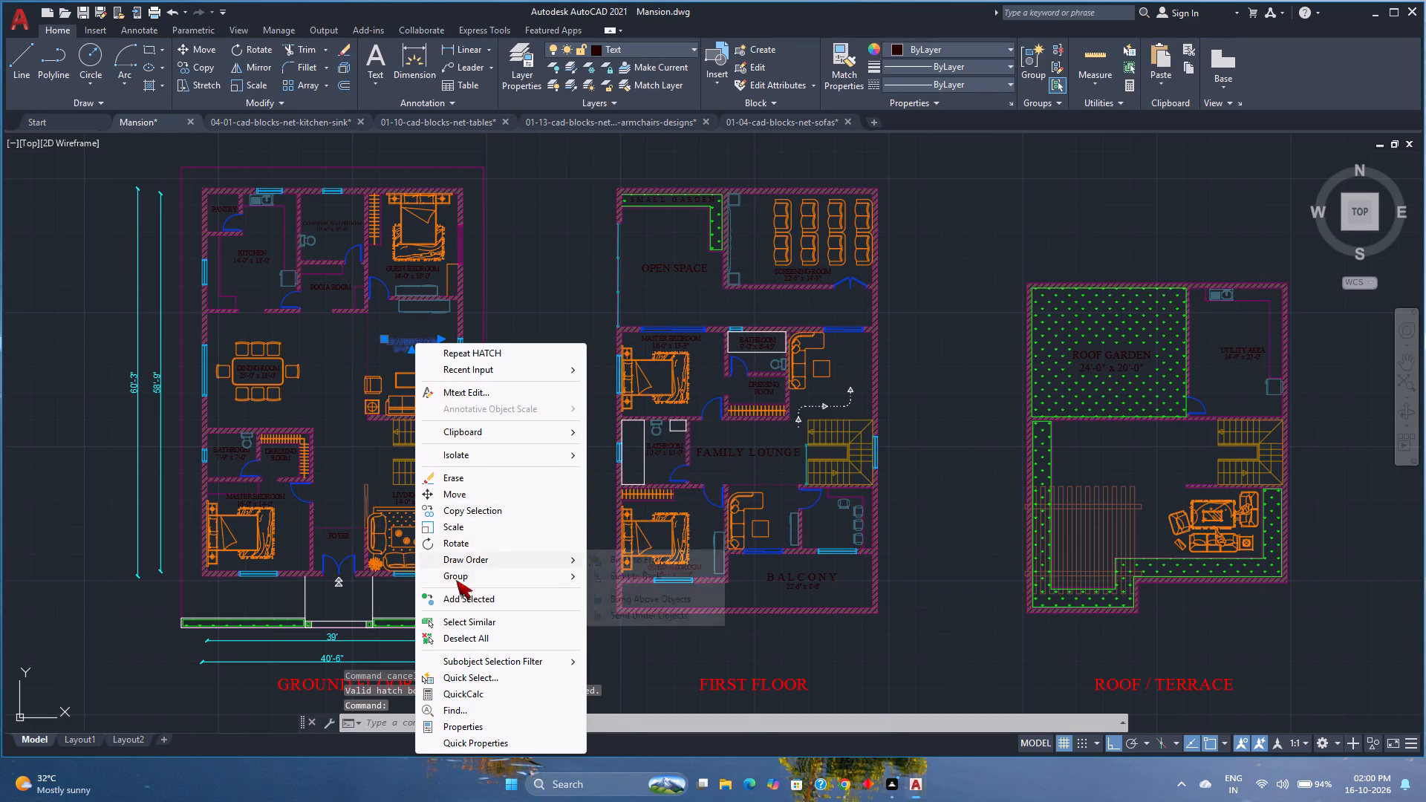
pyautogui.click(474, 624)
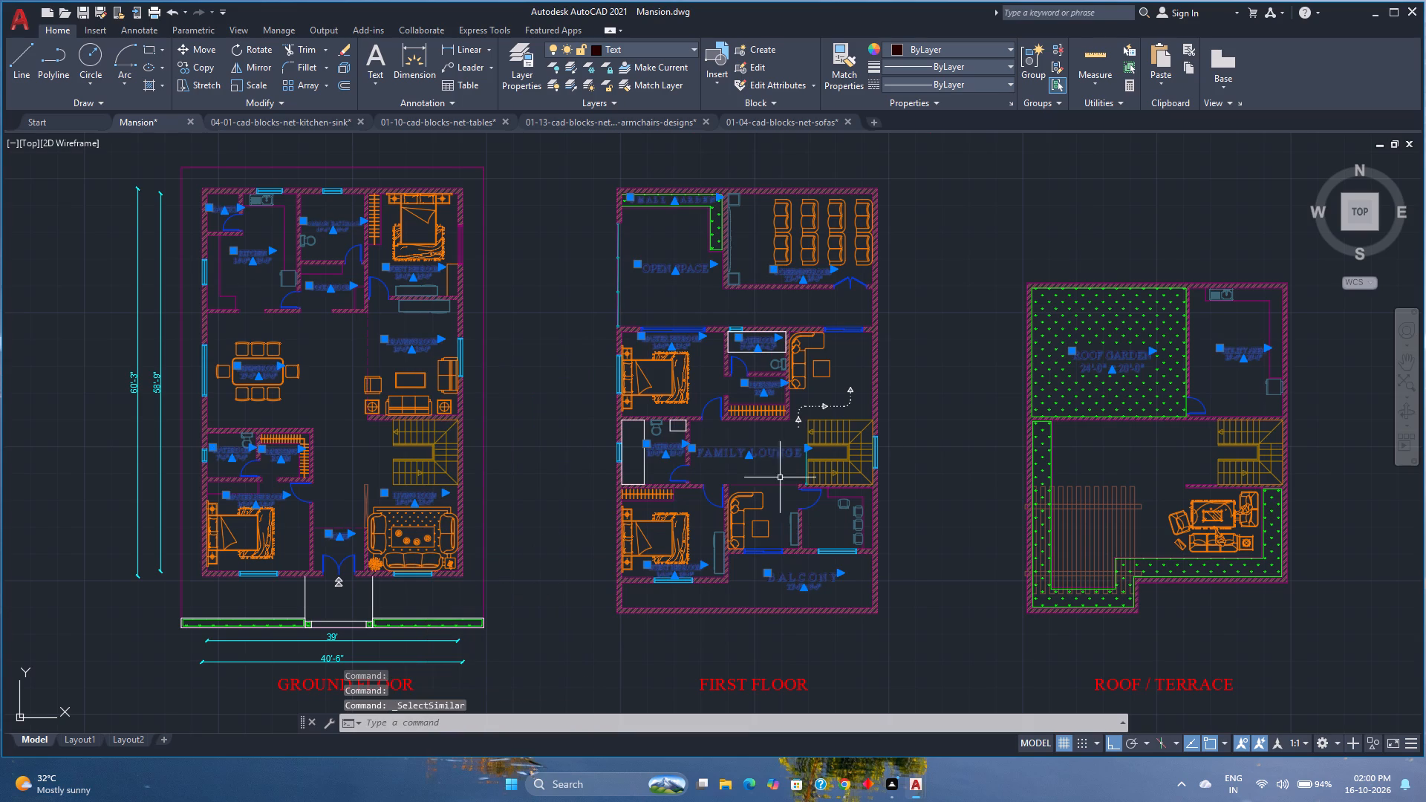
pyautogui.rightClick(937, 378)
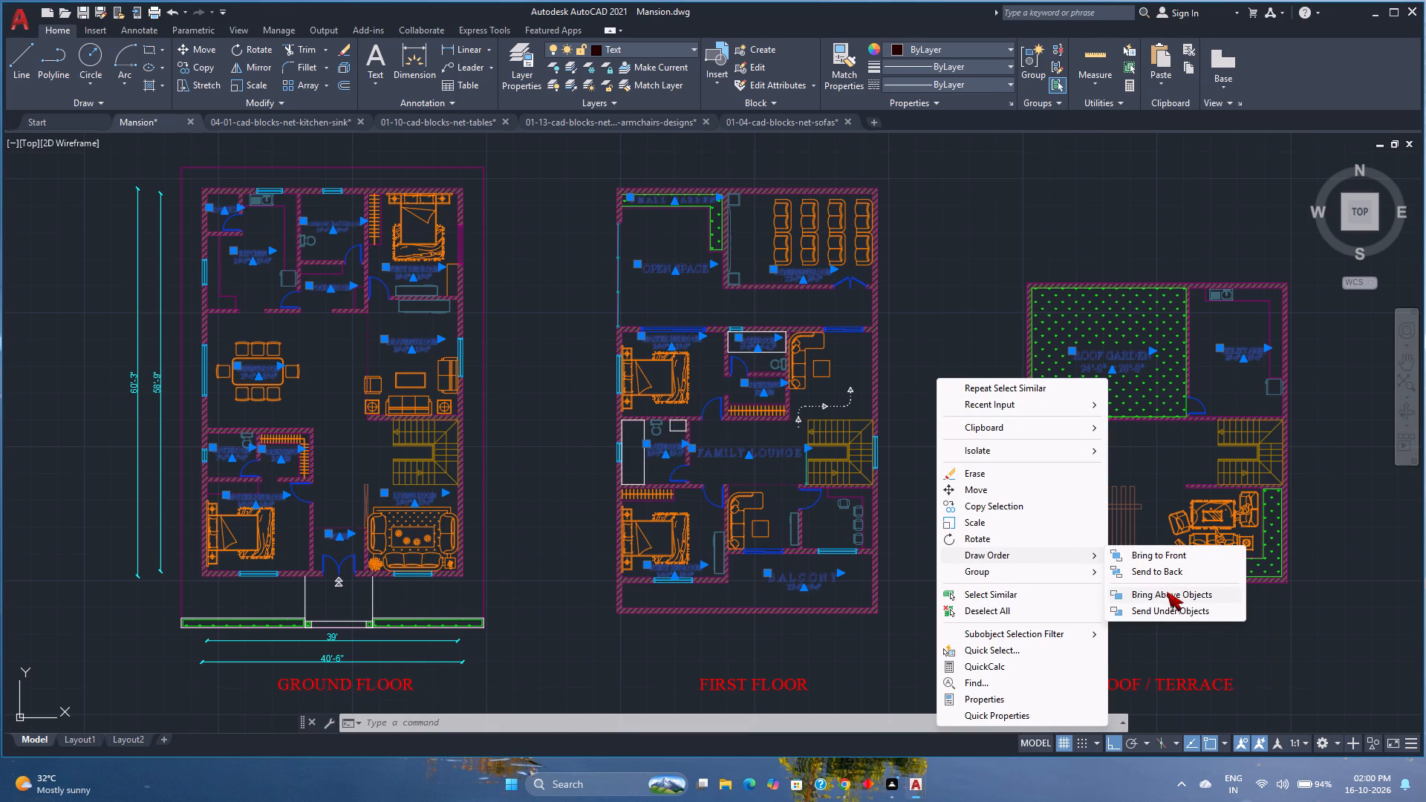
pyautogui.click(1168, 593)
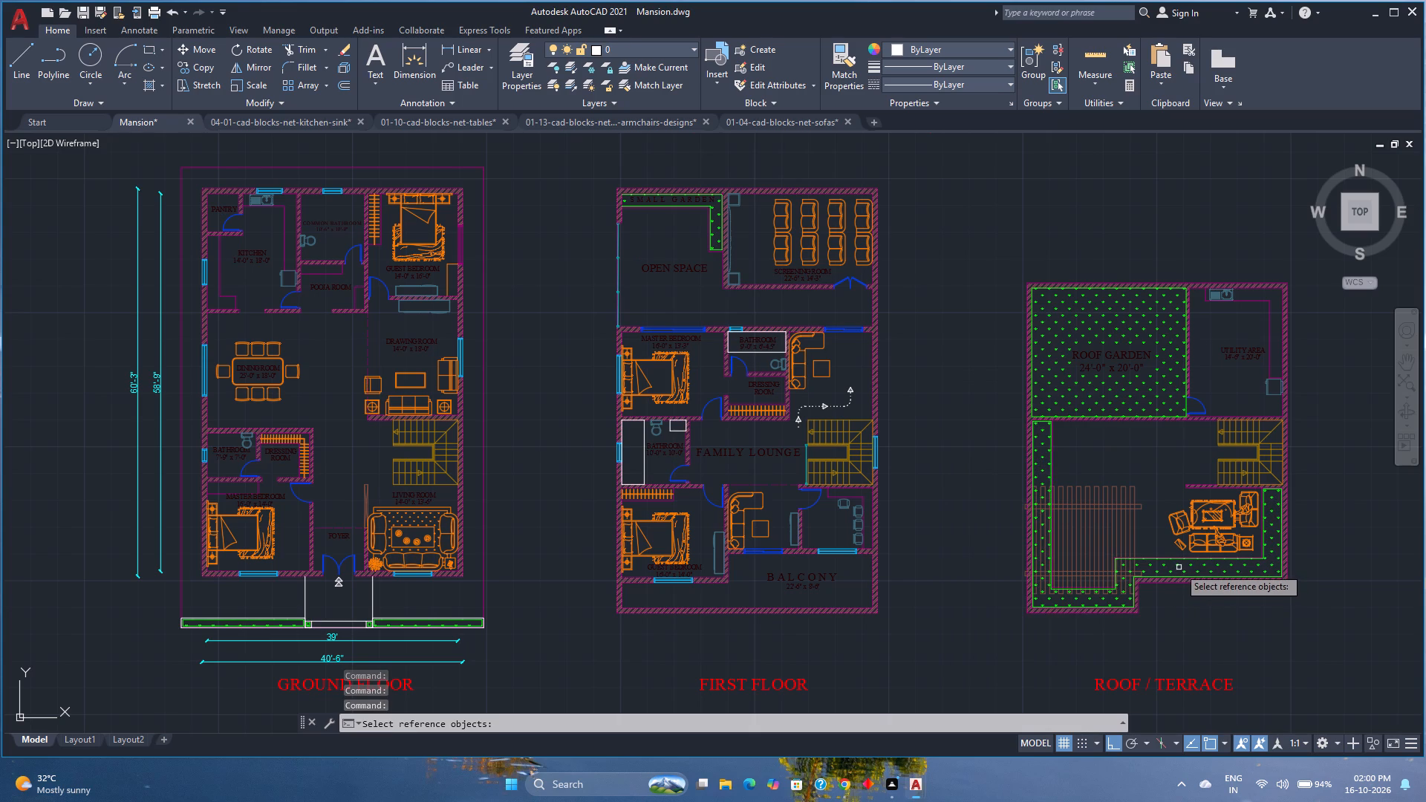
pyautogui.click(1177, 566)
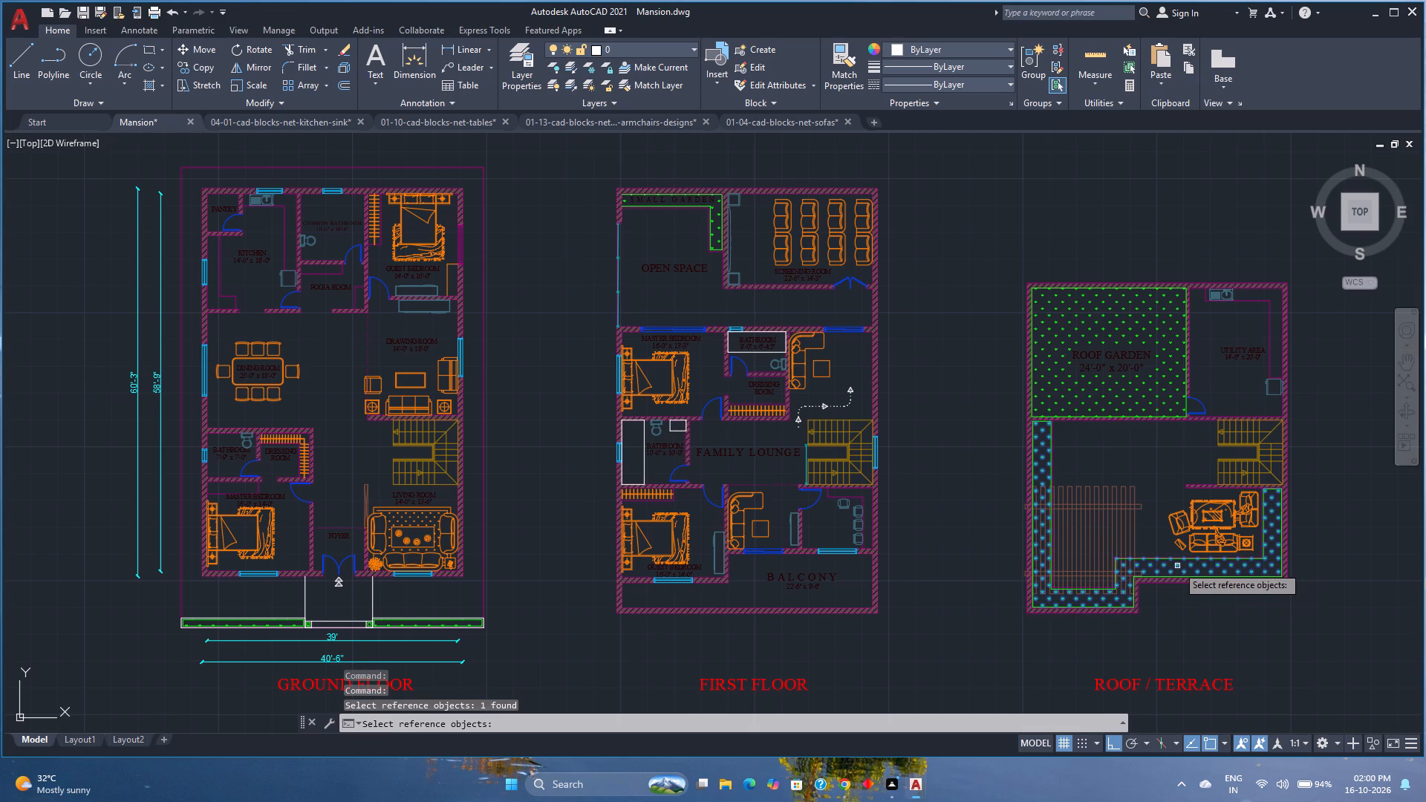
pyautogui.click(1058, 400)
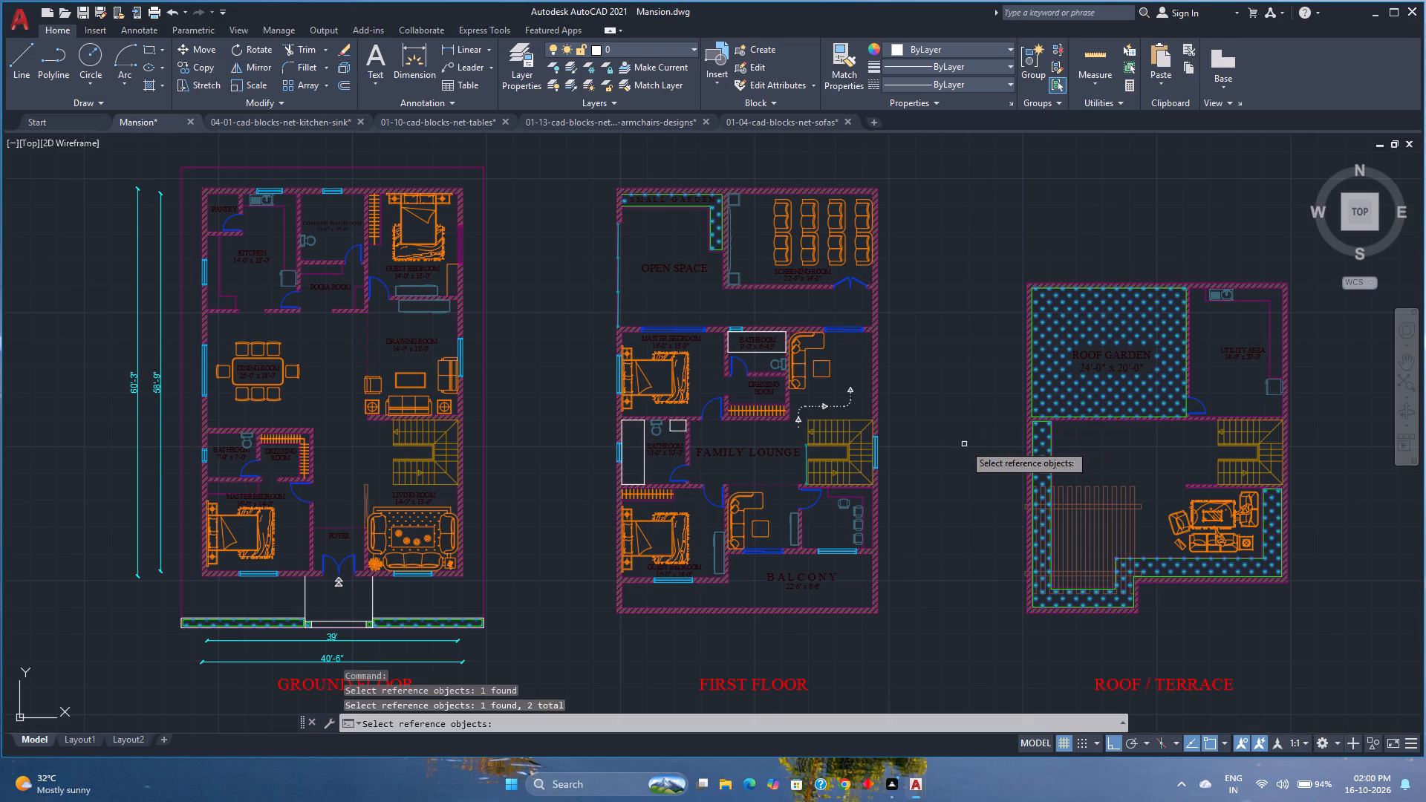
pyautogui.press('Return')
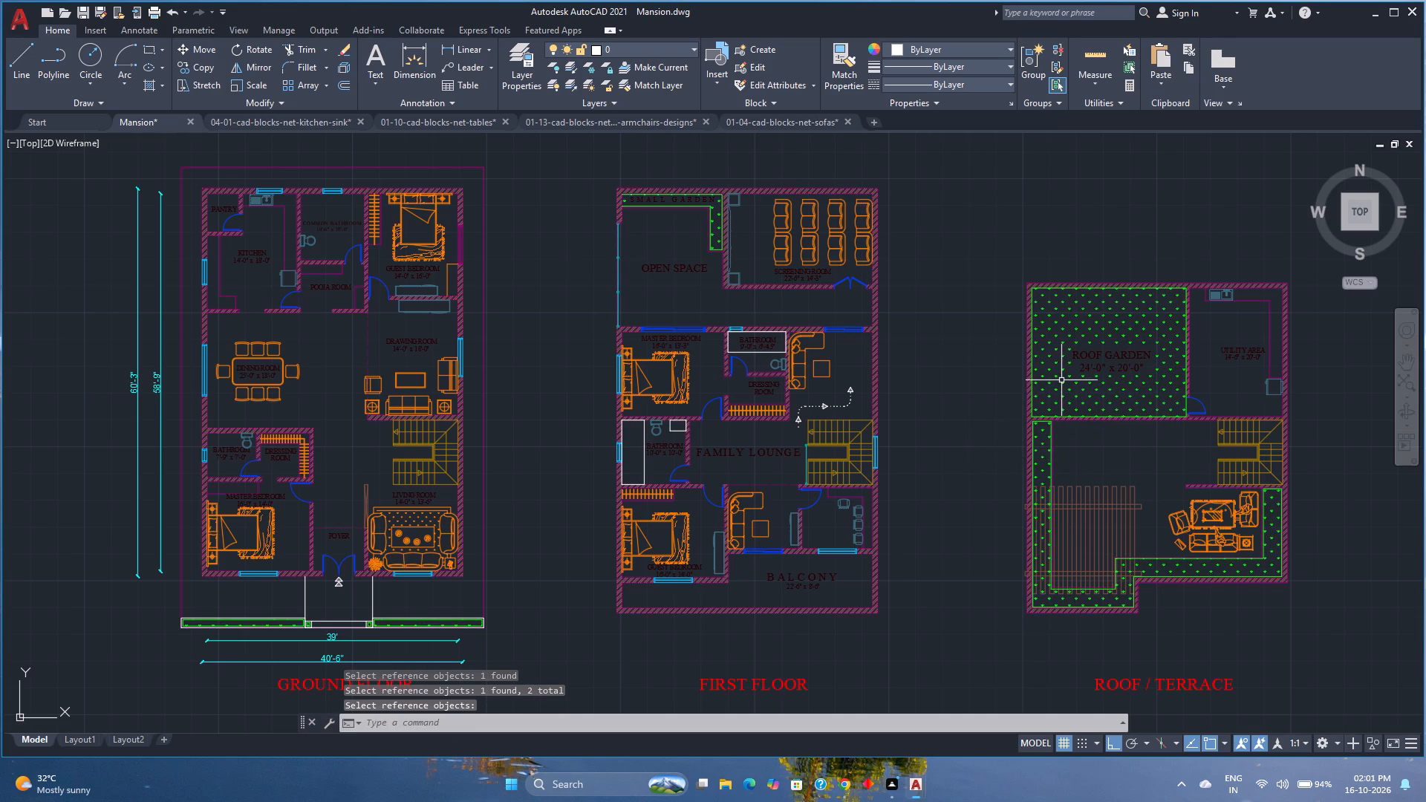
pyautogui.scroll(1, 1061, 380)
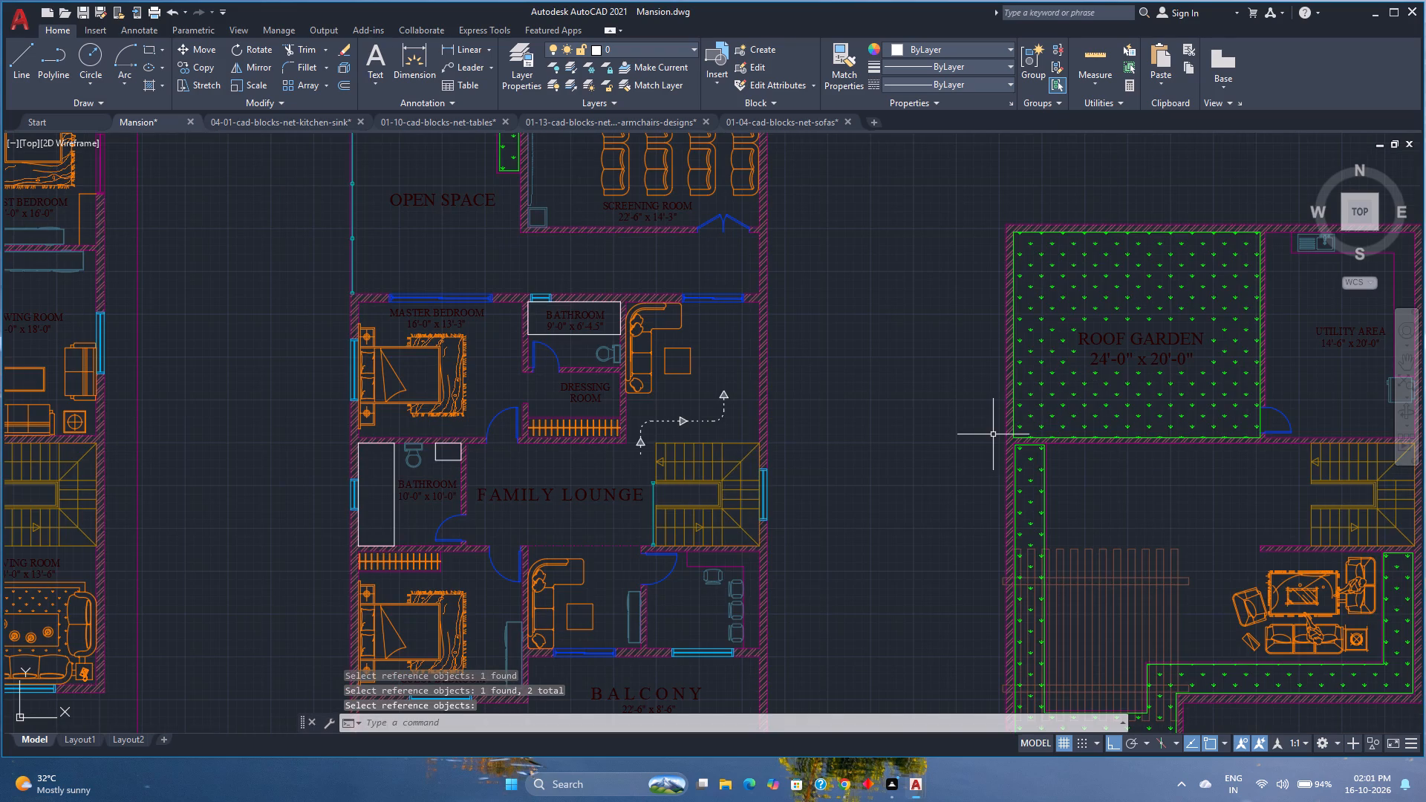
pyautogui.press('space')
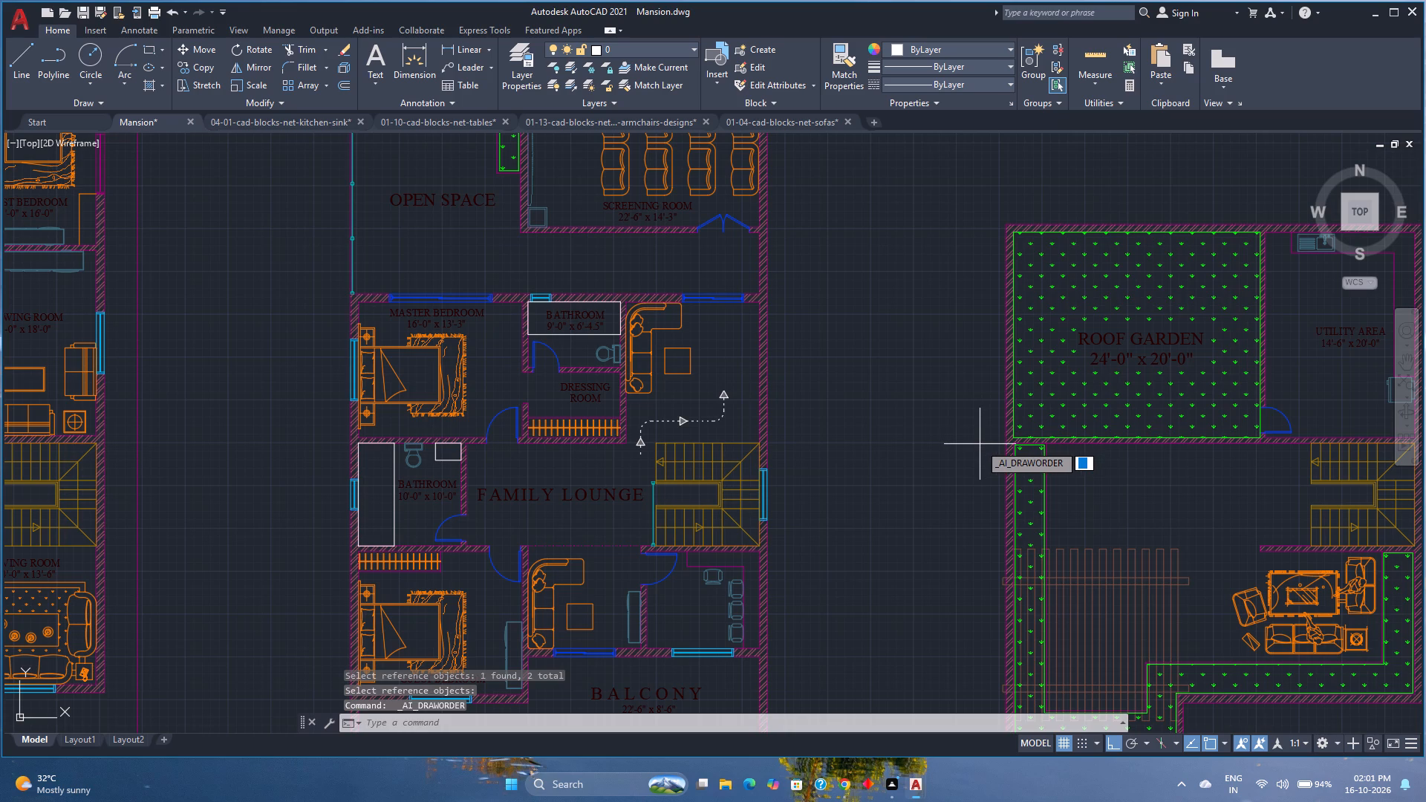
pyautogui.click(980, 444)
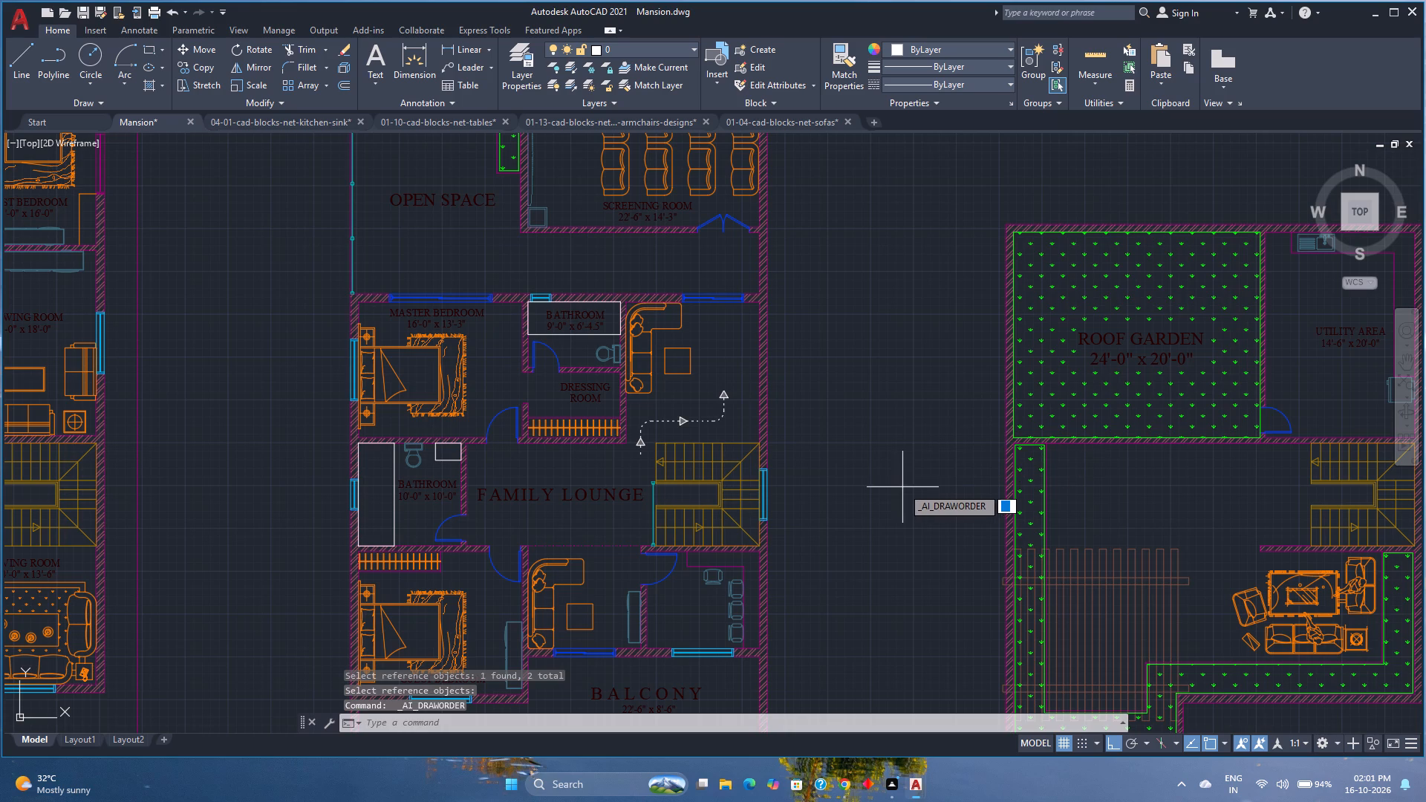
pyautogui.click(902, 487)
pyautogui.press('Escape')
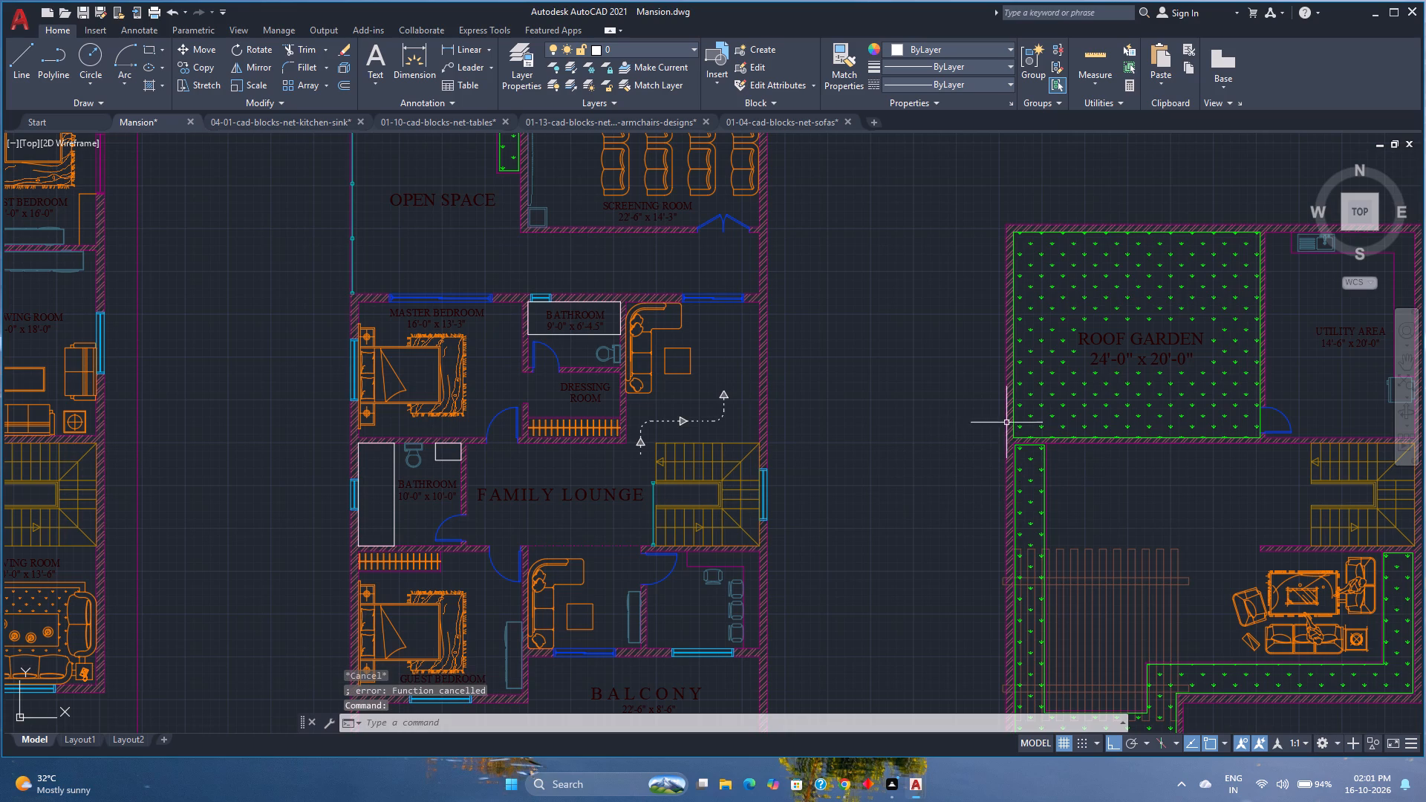
# Select all labels similar to the ROOF GARDEN text and bring them to the front of the draw order.
pyautogui.click(1119, 359)
pyautogui.rightClick(1119, 359)
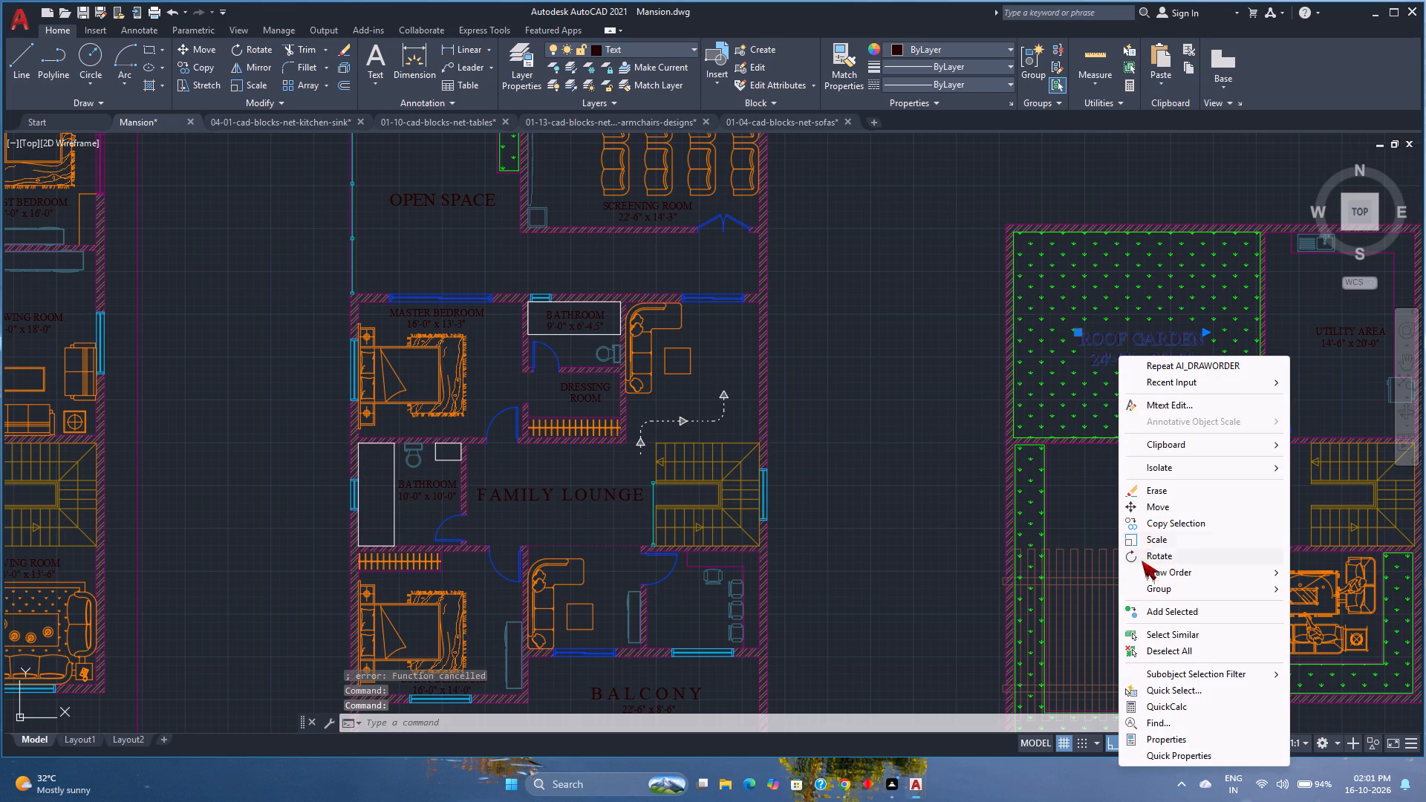
pyautogui.click(1183, 629)
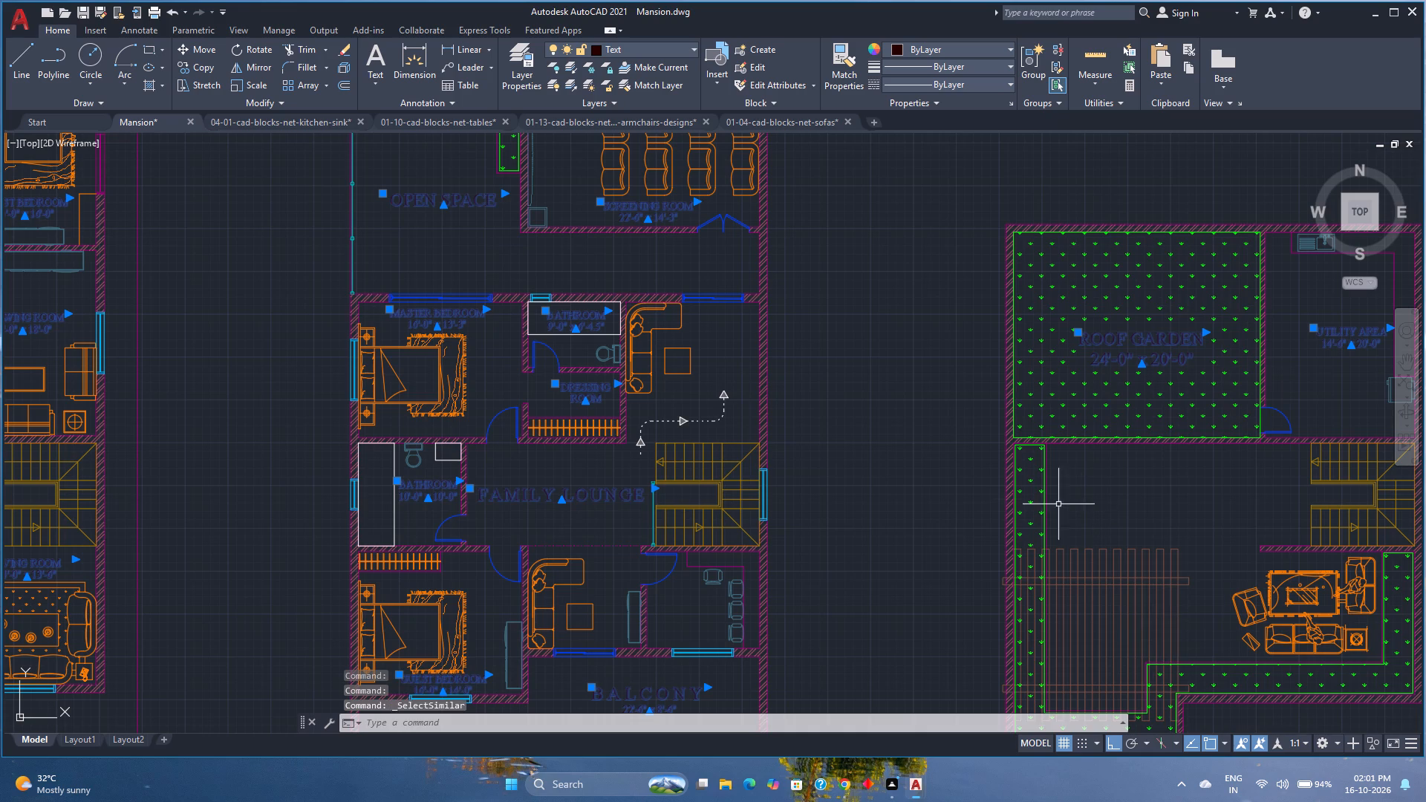
pyautogui.rightClick(915, 427)
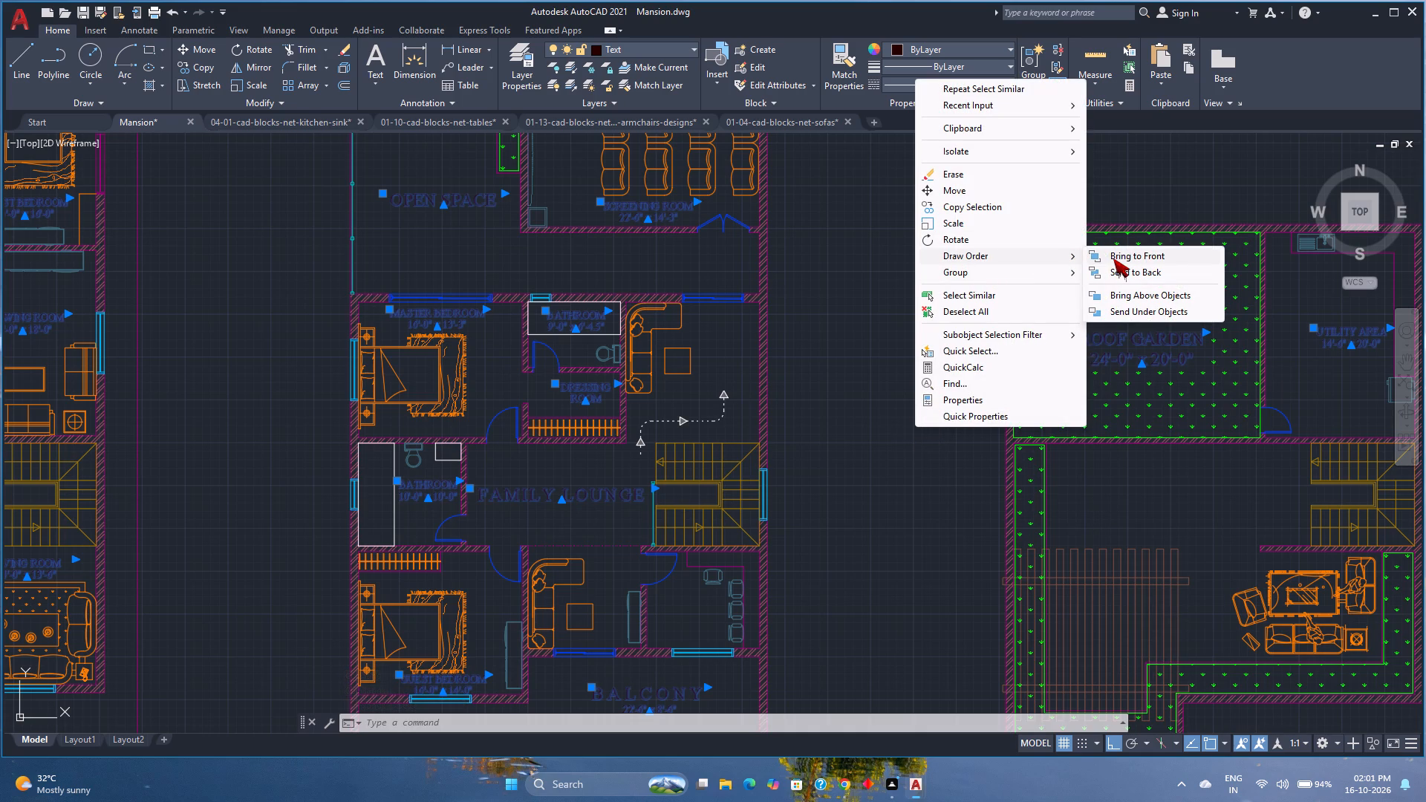
pyautogui.click(1156, 253)
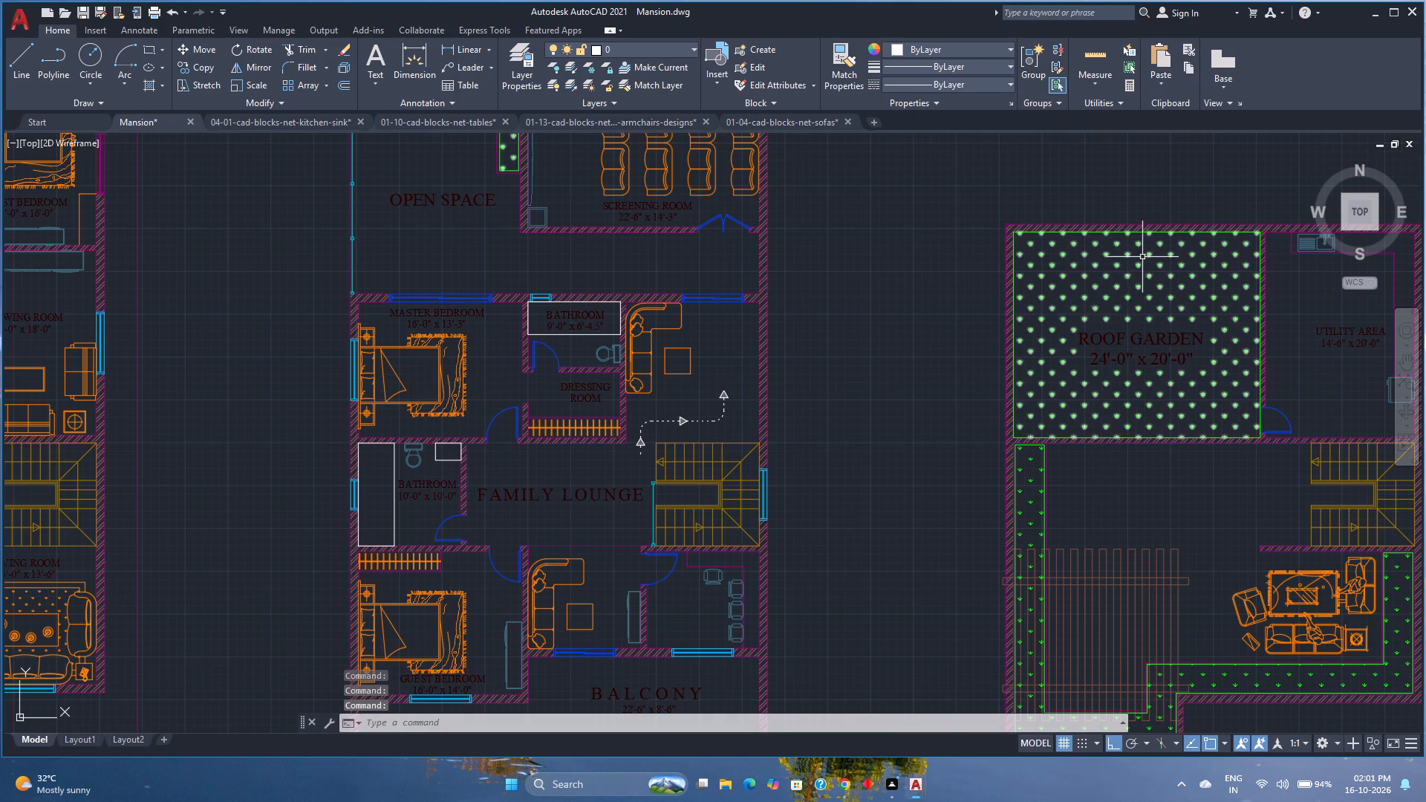
# Select all labels similar to the ROOF GARDEN text and bring them above the roof garden hatch.
pyautogui.click(1105, 339)
pyautogui.rightClick(1105, 339)
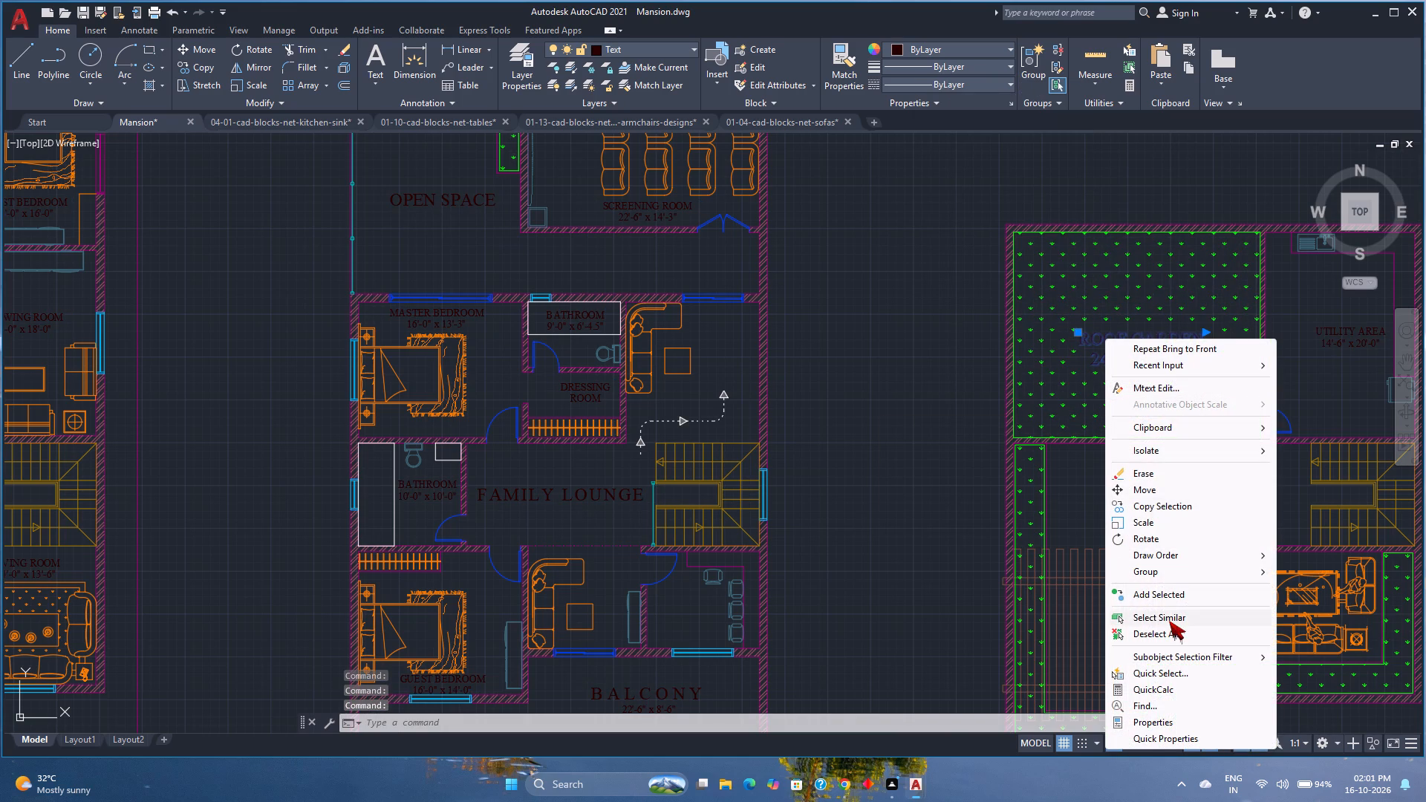
pyautogui.click(1169, 621)
pyautogui.rightClick(985, 271)
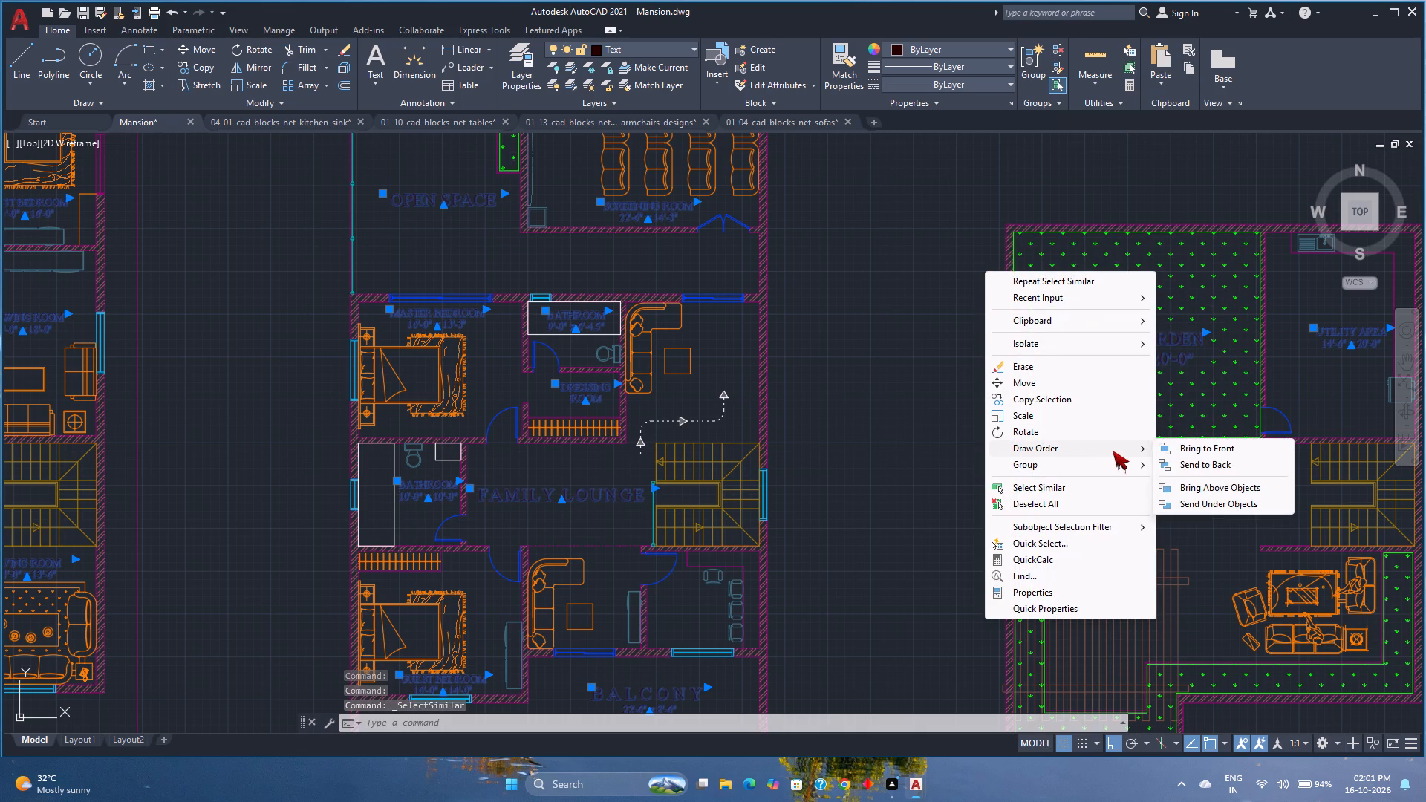
pyautogui.click(1182, 486)
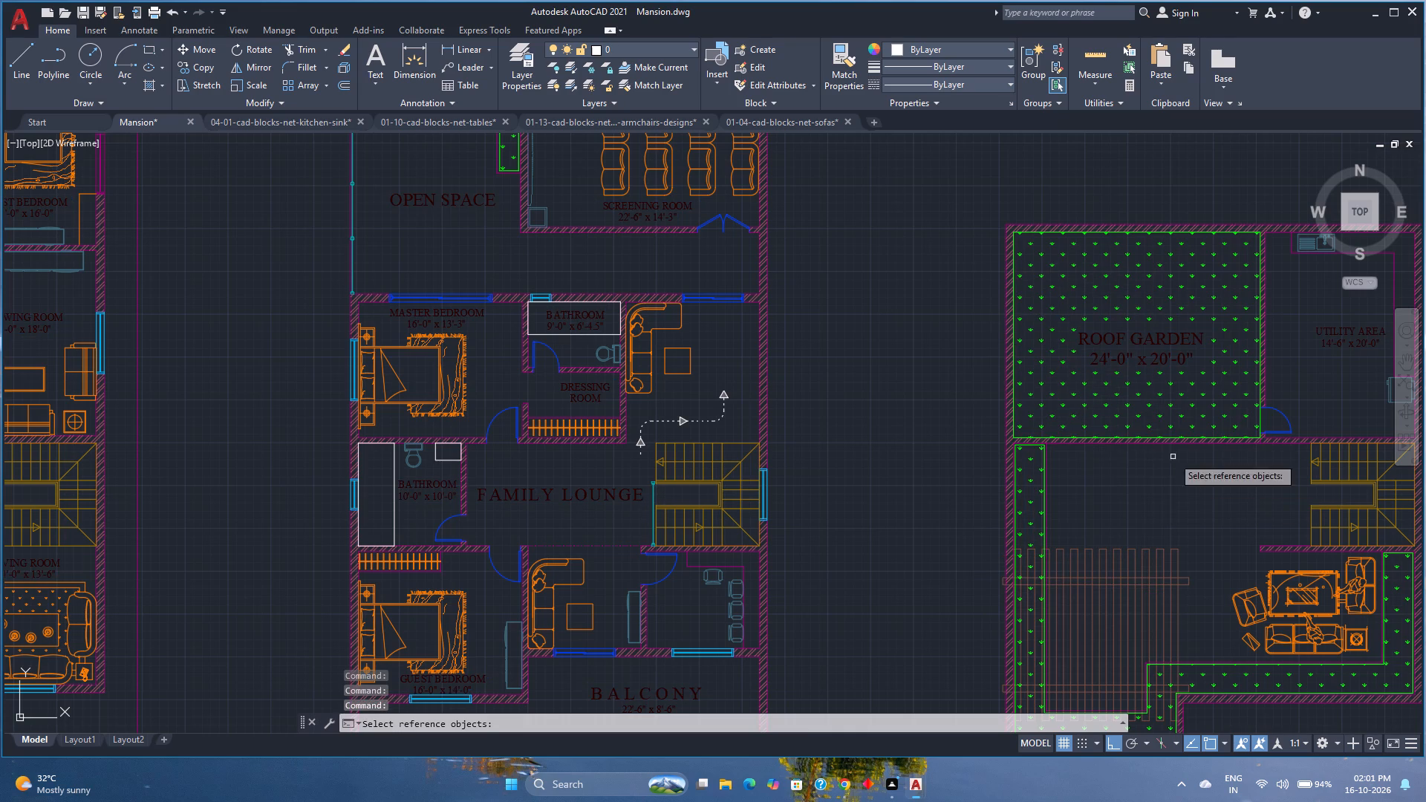
pyautogui.click(1118, 418)
pyautogui.press('space')
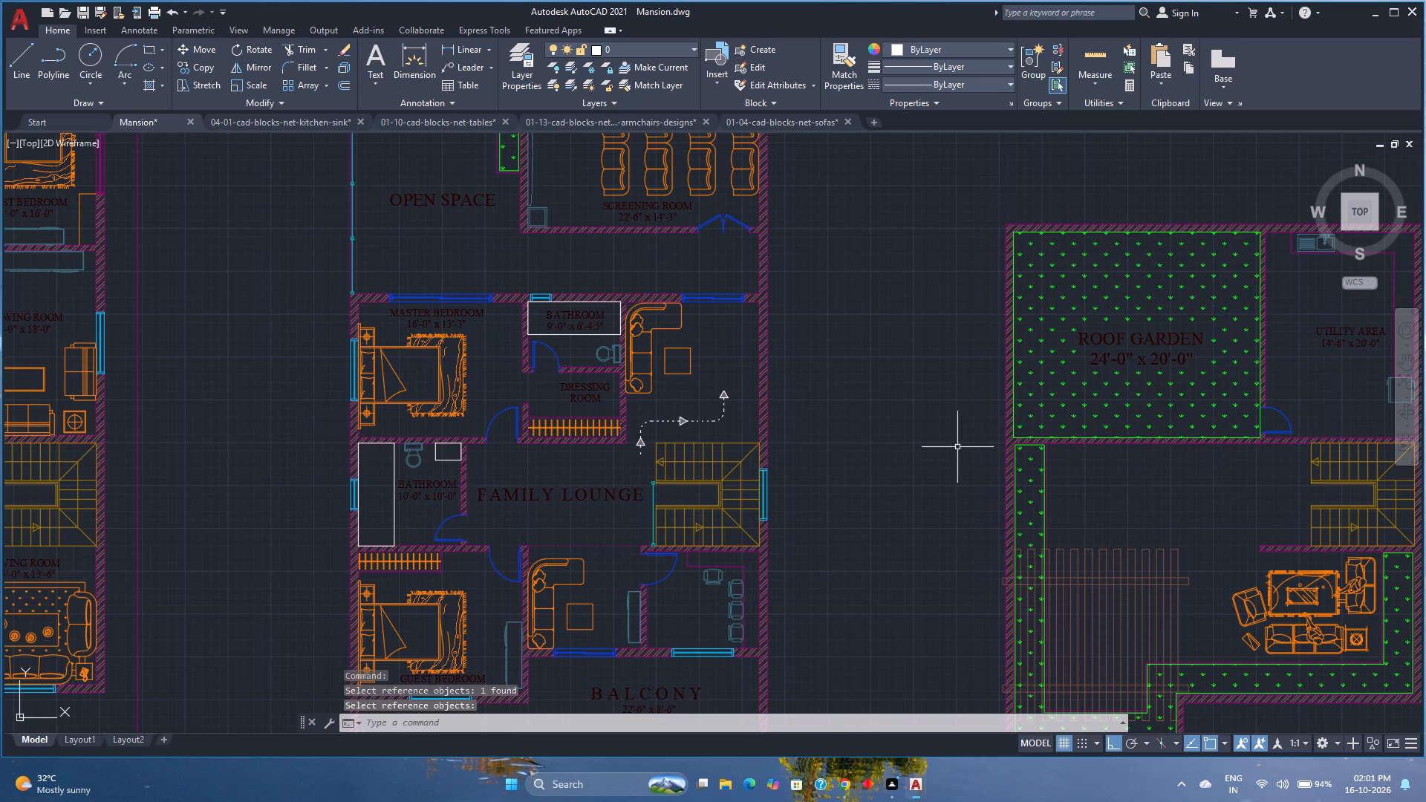
# Start a SOLID hatch on the first floor, filling the sitting room beside the balcony and the FAMILY LOUNGE area.
pyautogui.scroll(-2, 957, 447)
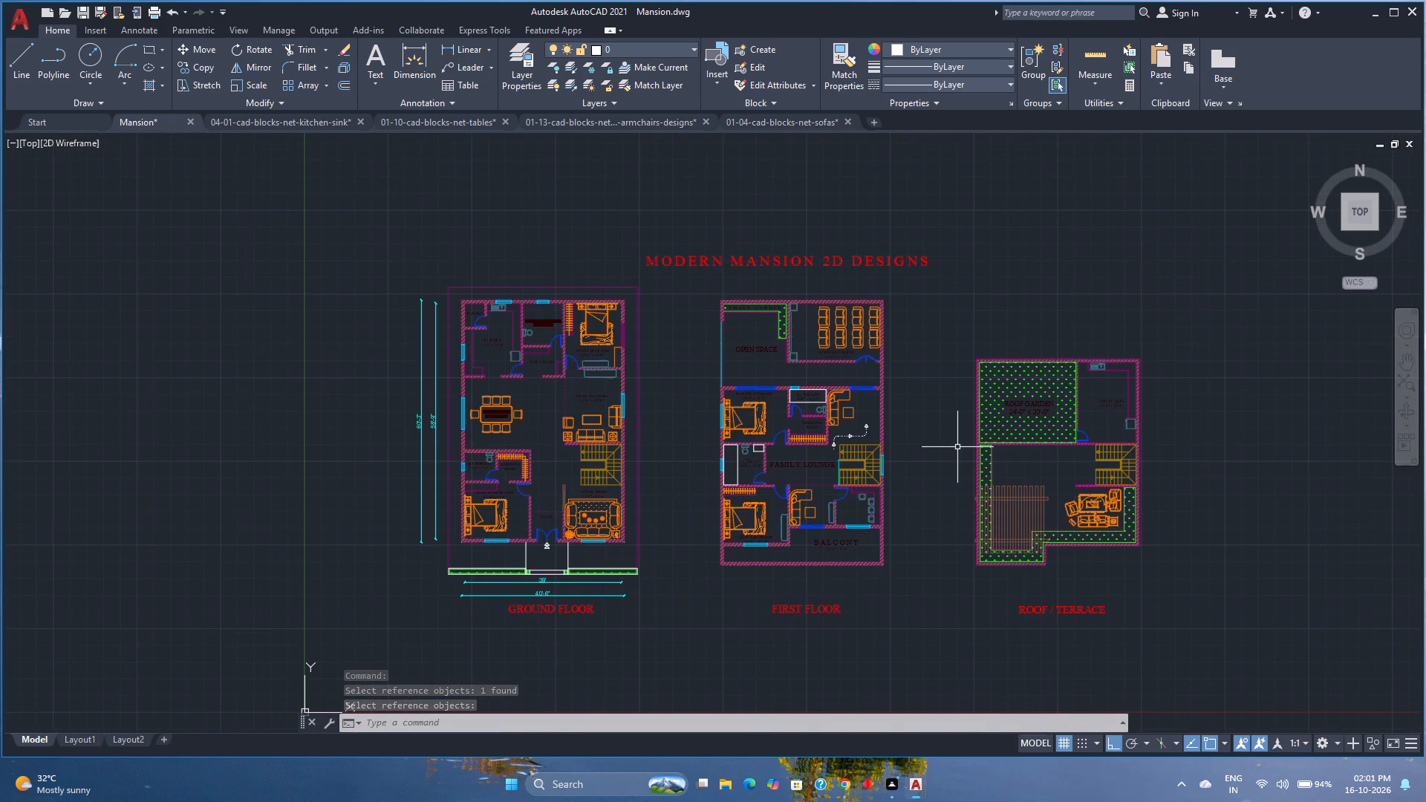
pyautogui.scroll(3, 841, 513)
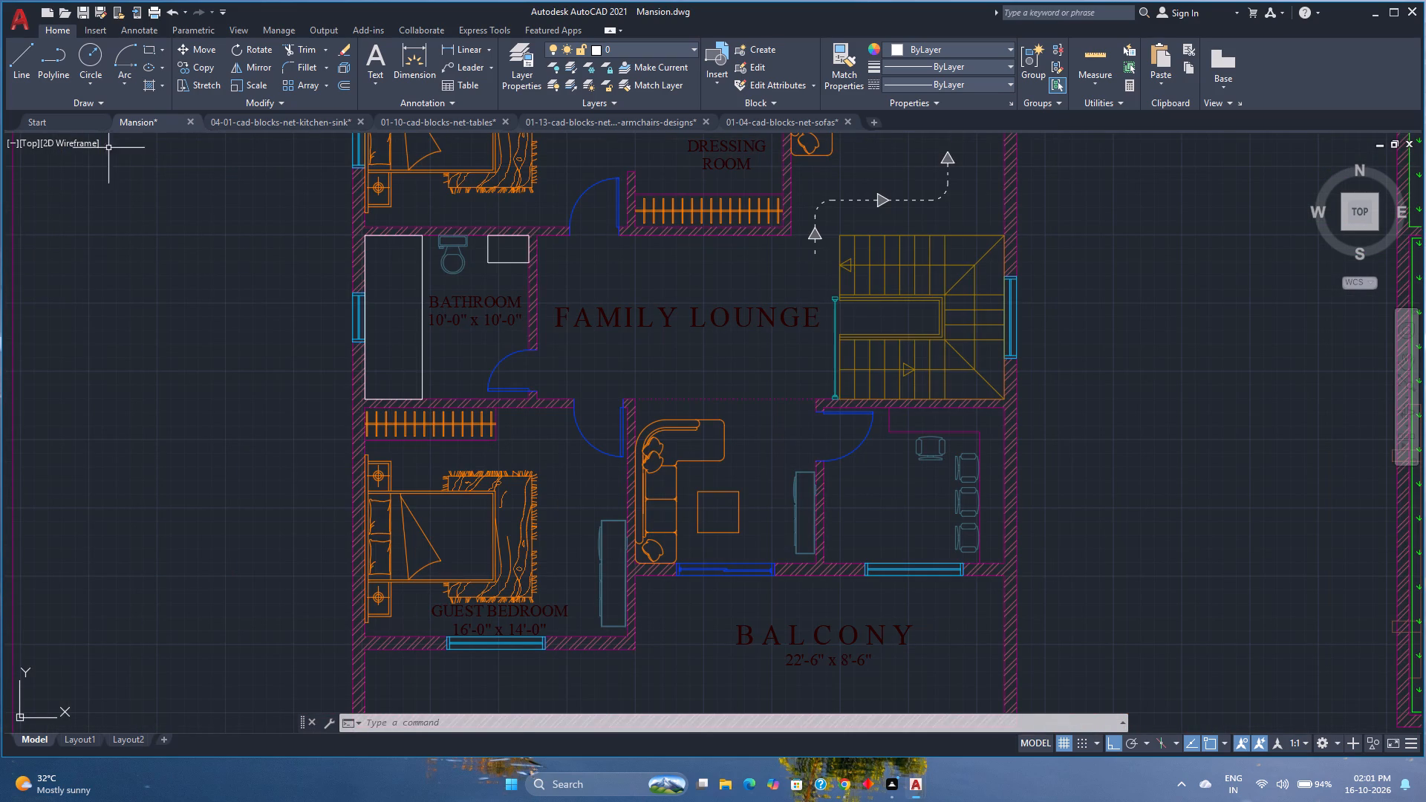
pyautogui.click(147, 87)
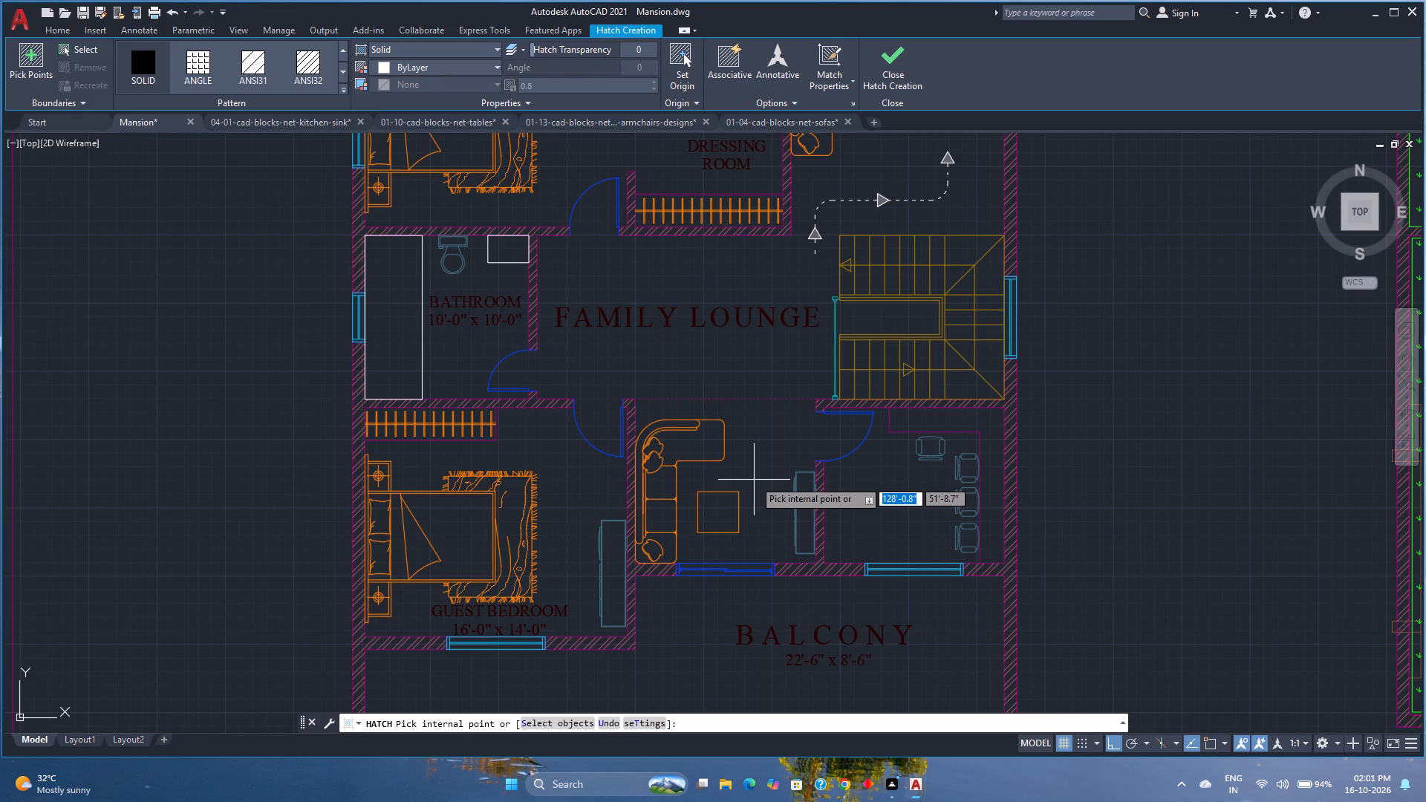
pyautogui.scroll(-3, 754, 480)
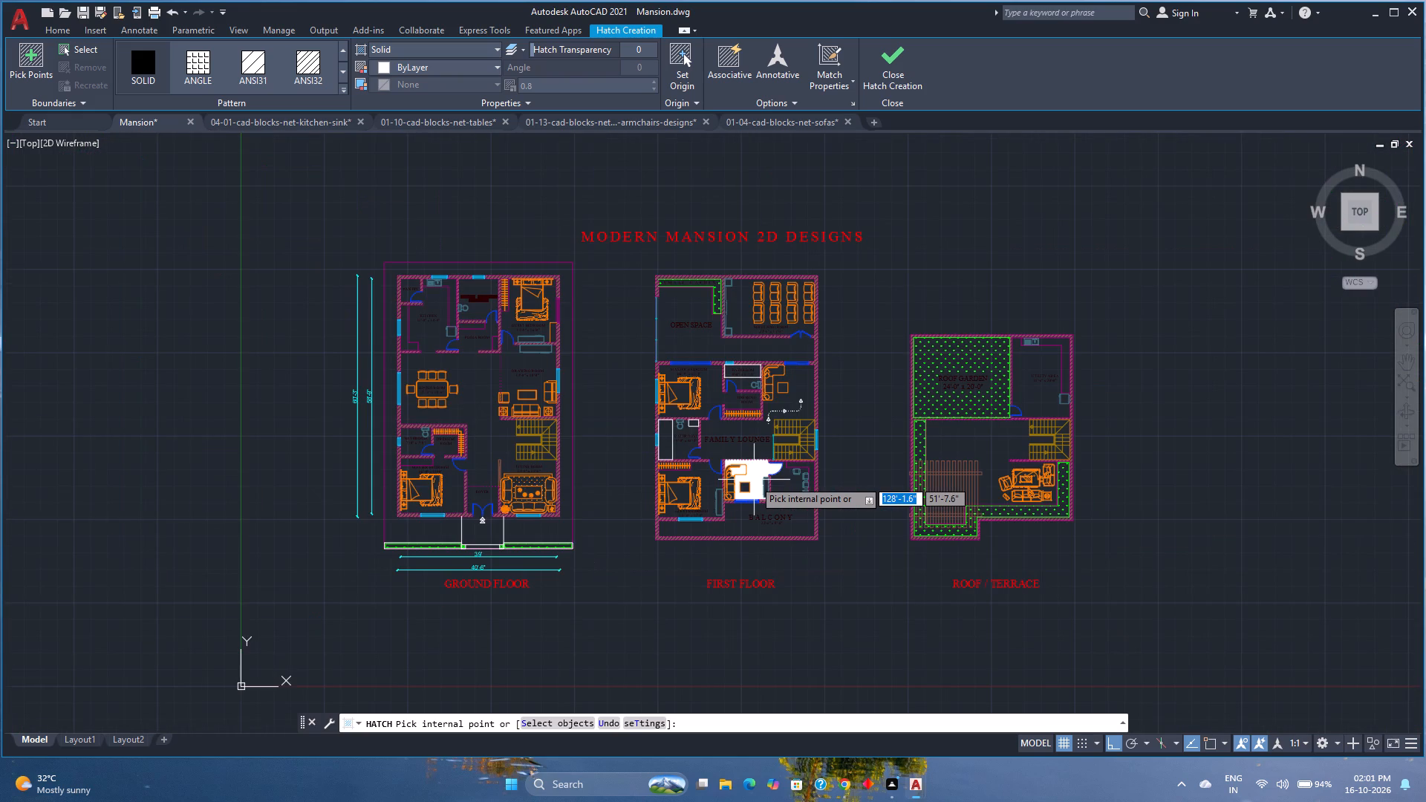
pyautogui.click(754, 480)
pyautogui.scroll(1, 754, 480)
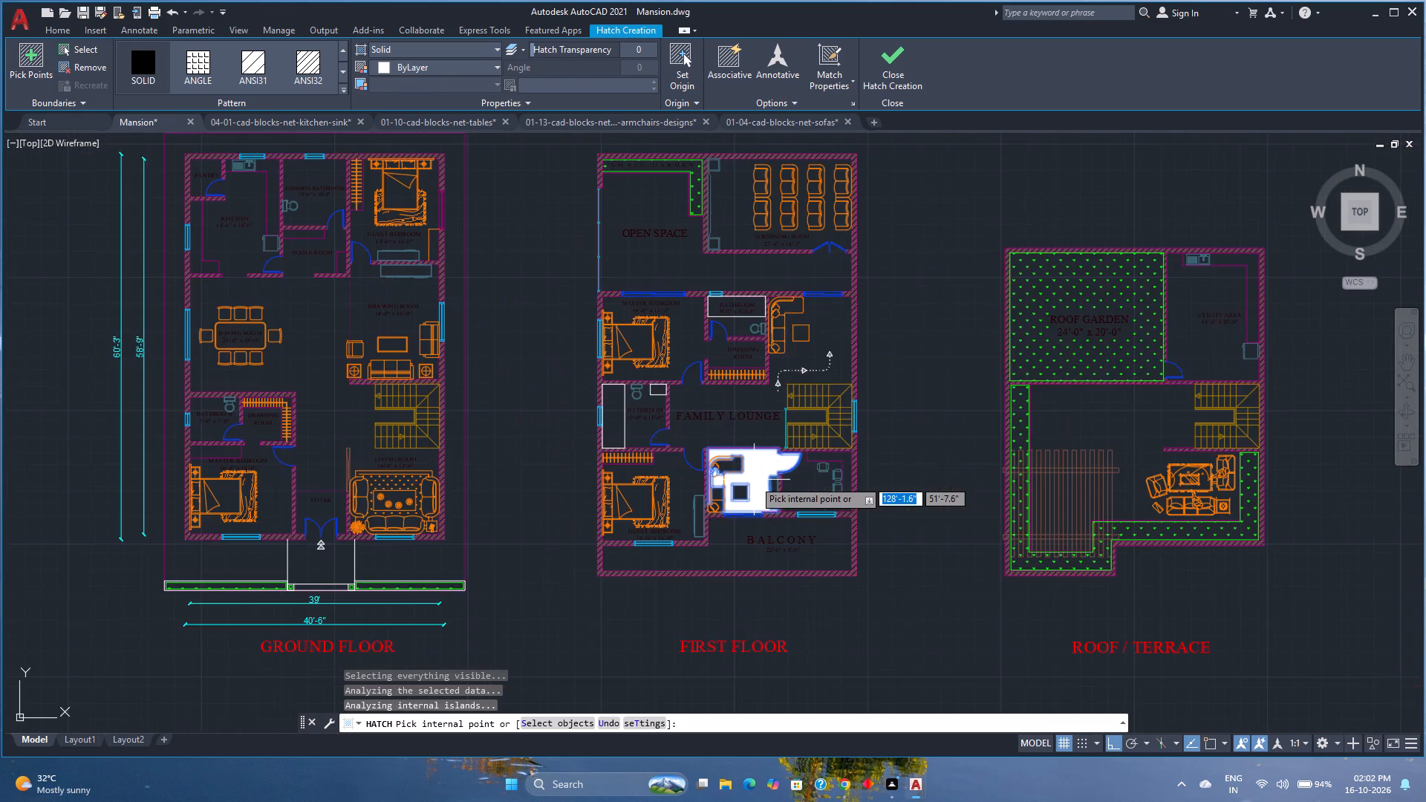
pyautogui.scroll(1, 754, 480)
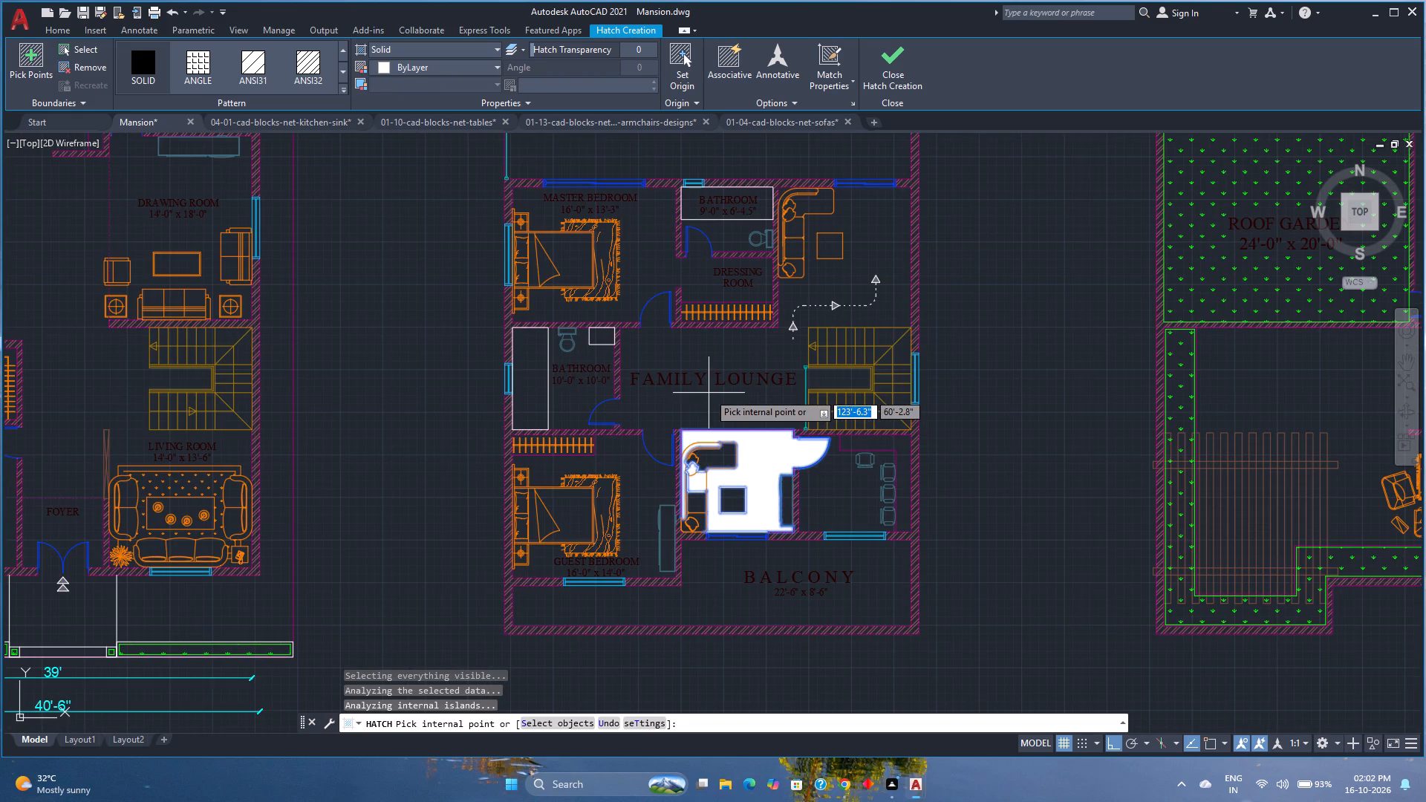
pyautogui.click(709, 393)
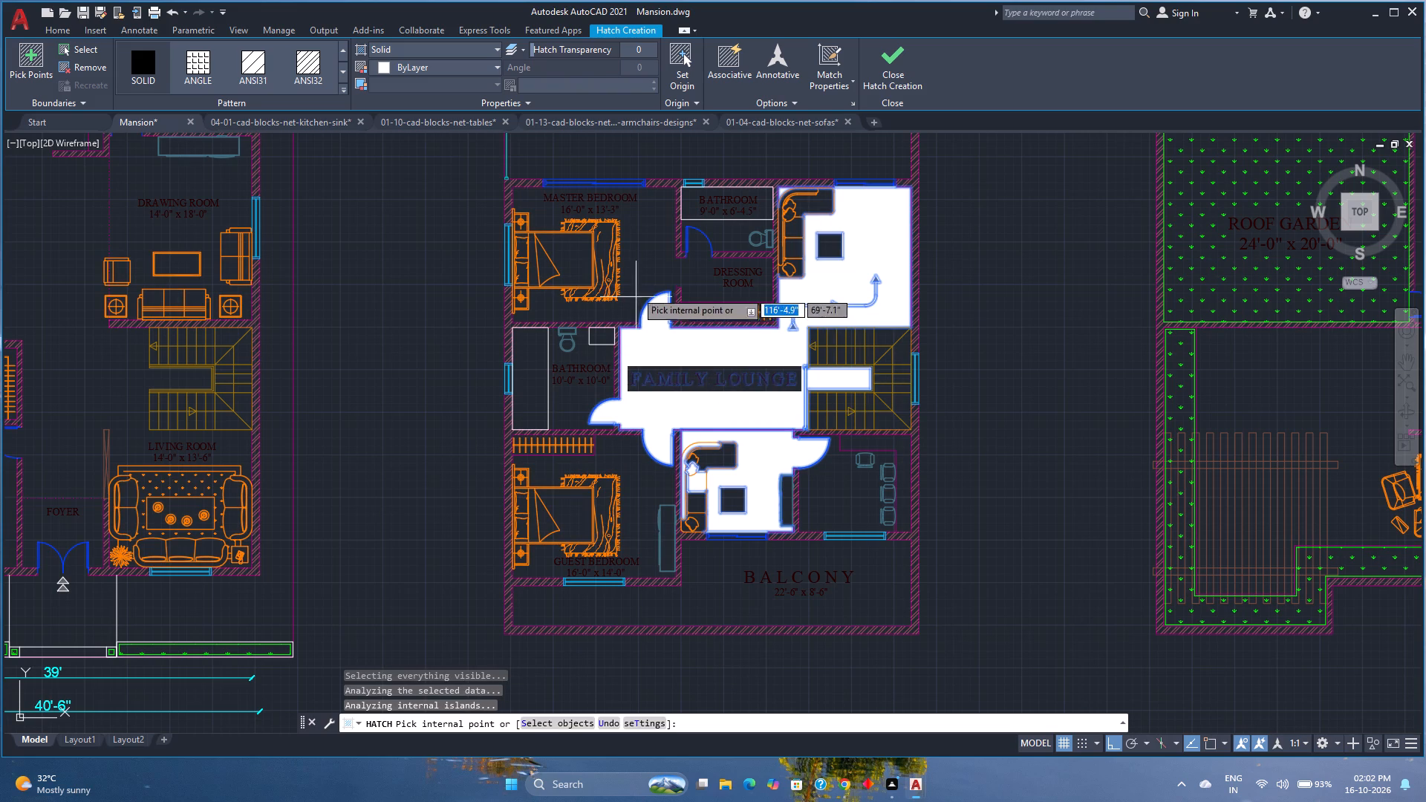
# Add the first floor's master bedroom, dressing room and the 9'-0" x 6'-4.5" bathroom, including its boxed label area, to the SOLID hatch.
pyautogui.click(708, 289)
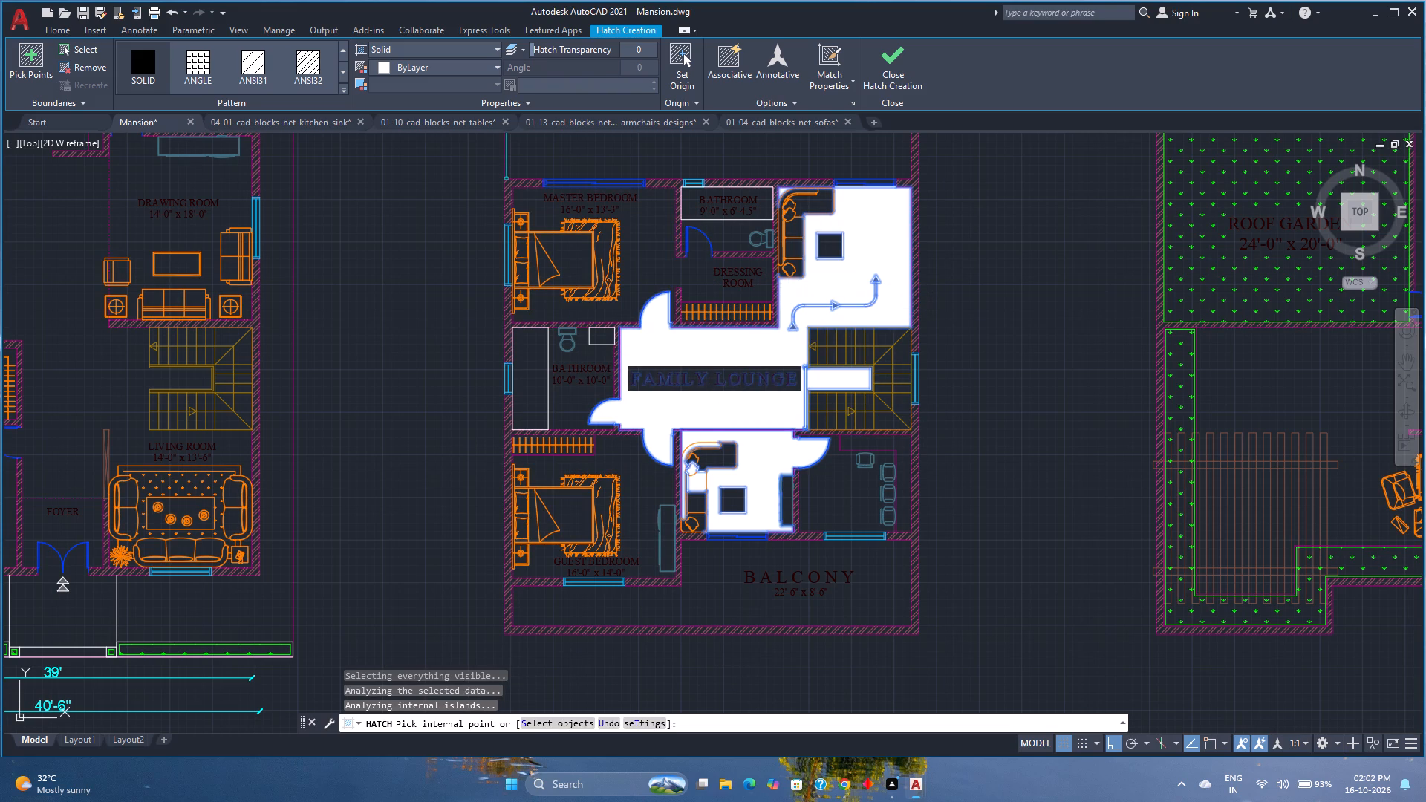
pyautogui.scroll(-3, 708, 289)
pyautogui.scroll(3, 708, 289)
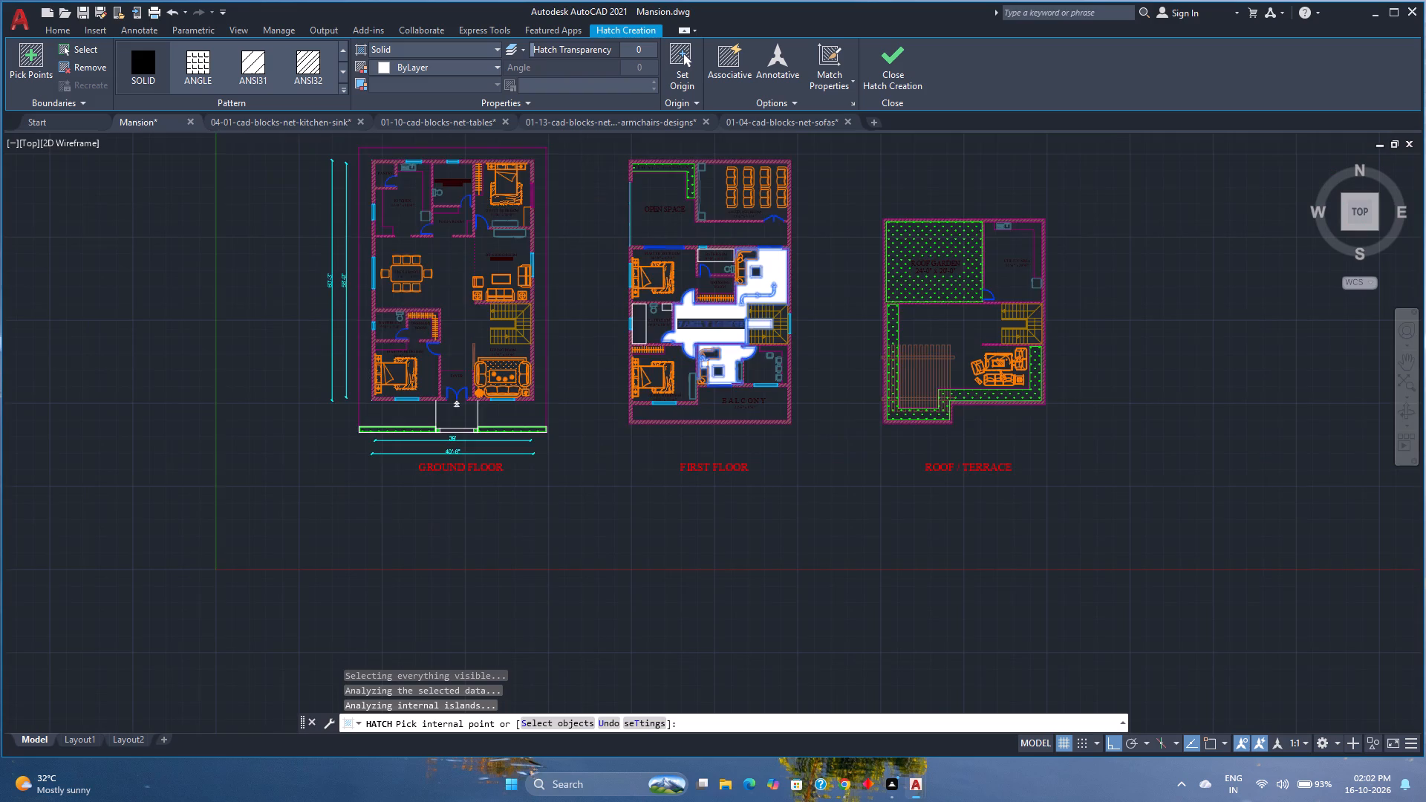
pyautogui.scroll(3, 708, 289)
pyautogui.moveTo(708, 289); pyautogui.dragTo(893, 489, button='middle')
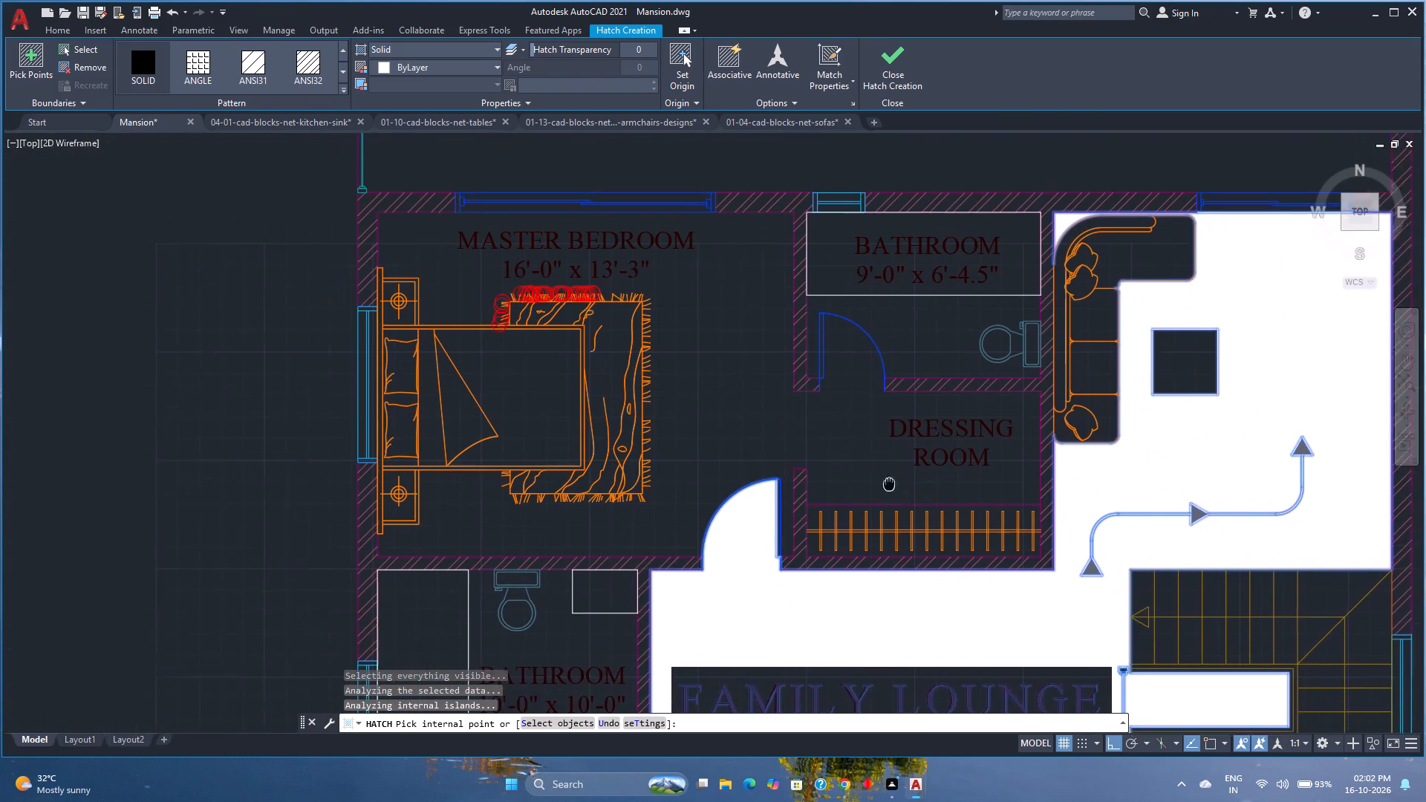
pyautogui.moveTo(893, 489); pyautogui.dragTo(908, 506, button='middle')
pyautogui.middleClick(908, 506)
pyautogui.scroll(3, 609, 318)
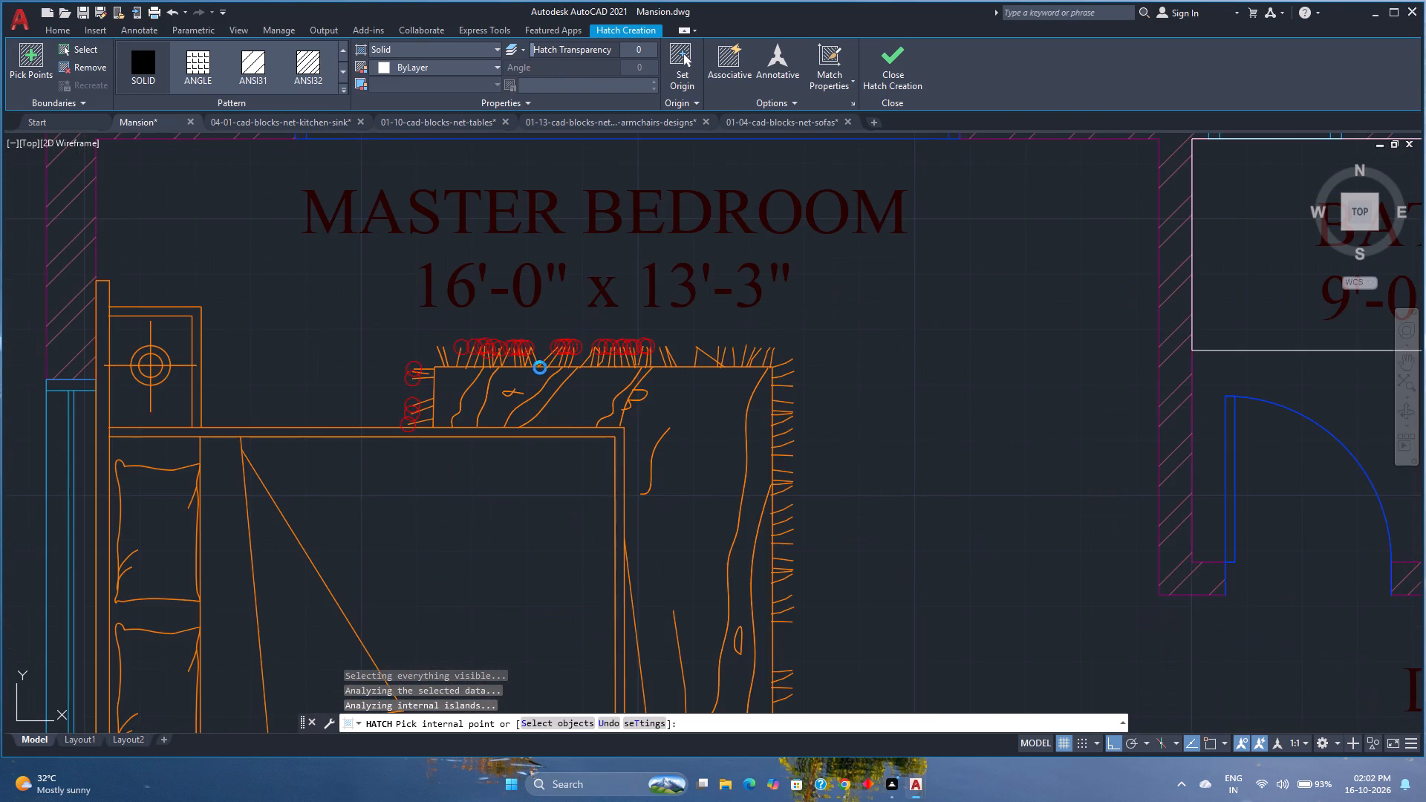
pyautogui.scroll(2, 533, 374)
pyautogui.scroll(-4, 533, 374)
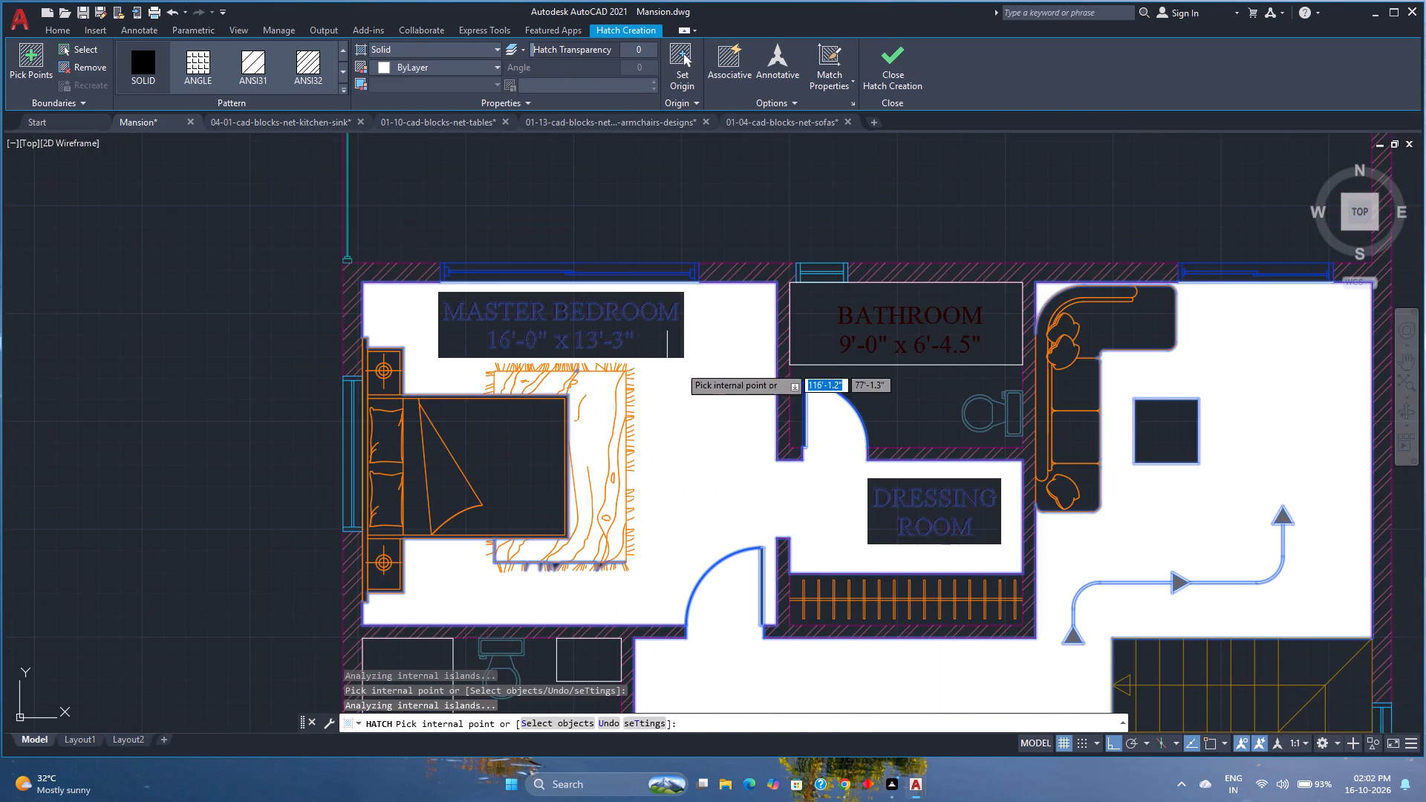
pyautogui.click(929, 392)
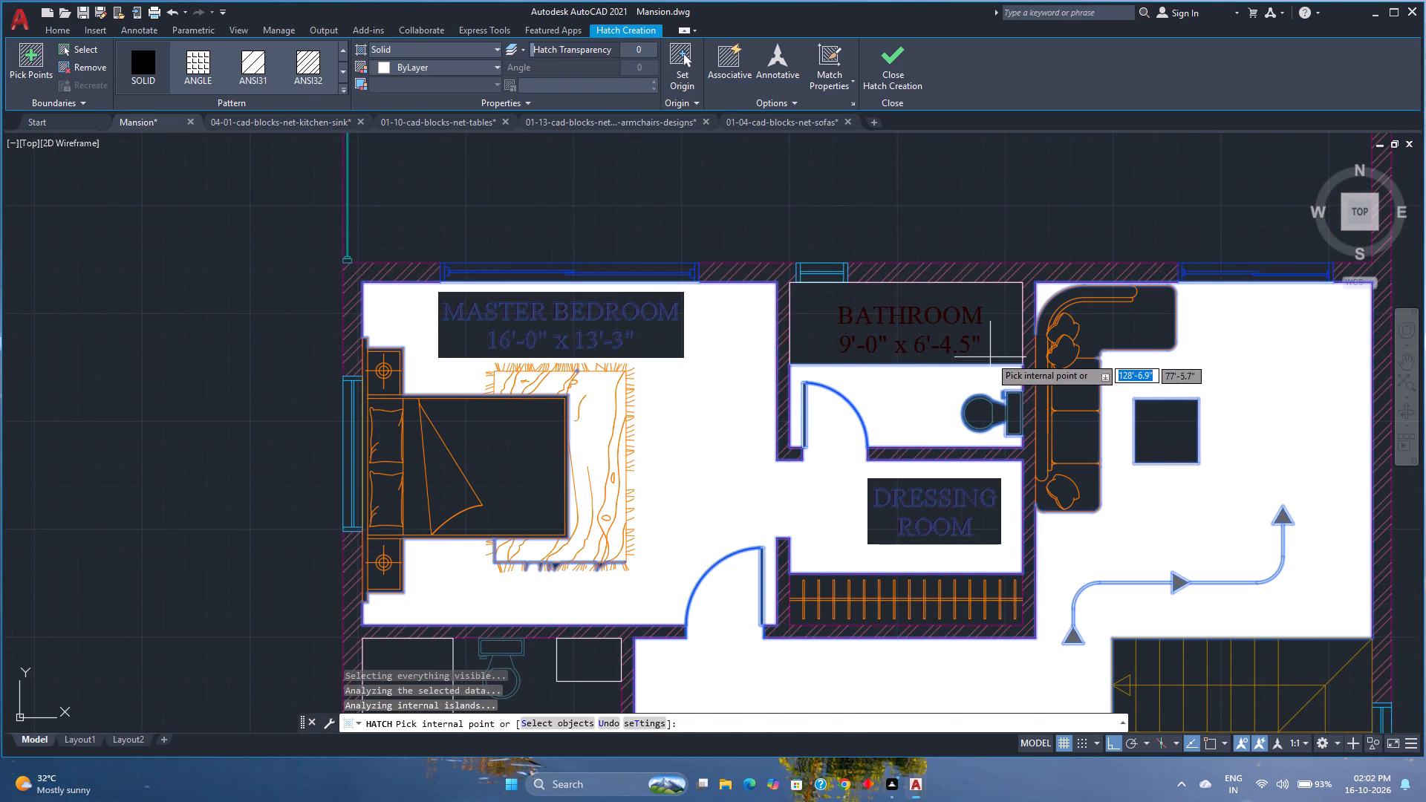
pyautogui.click(990, 356)
# Add the first floor's OPEN SPACE area and the SCREENING ROOM to the SOLID hatch.
pyautogui.scroll(-2, 830, 405)
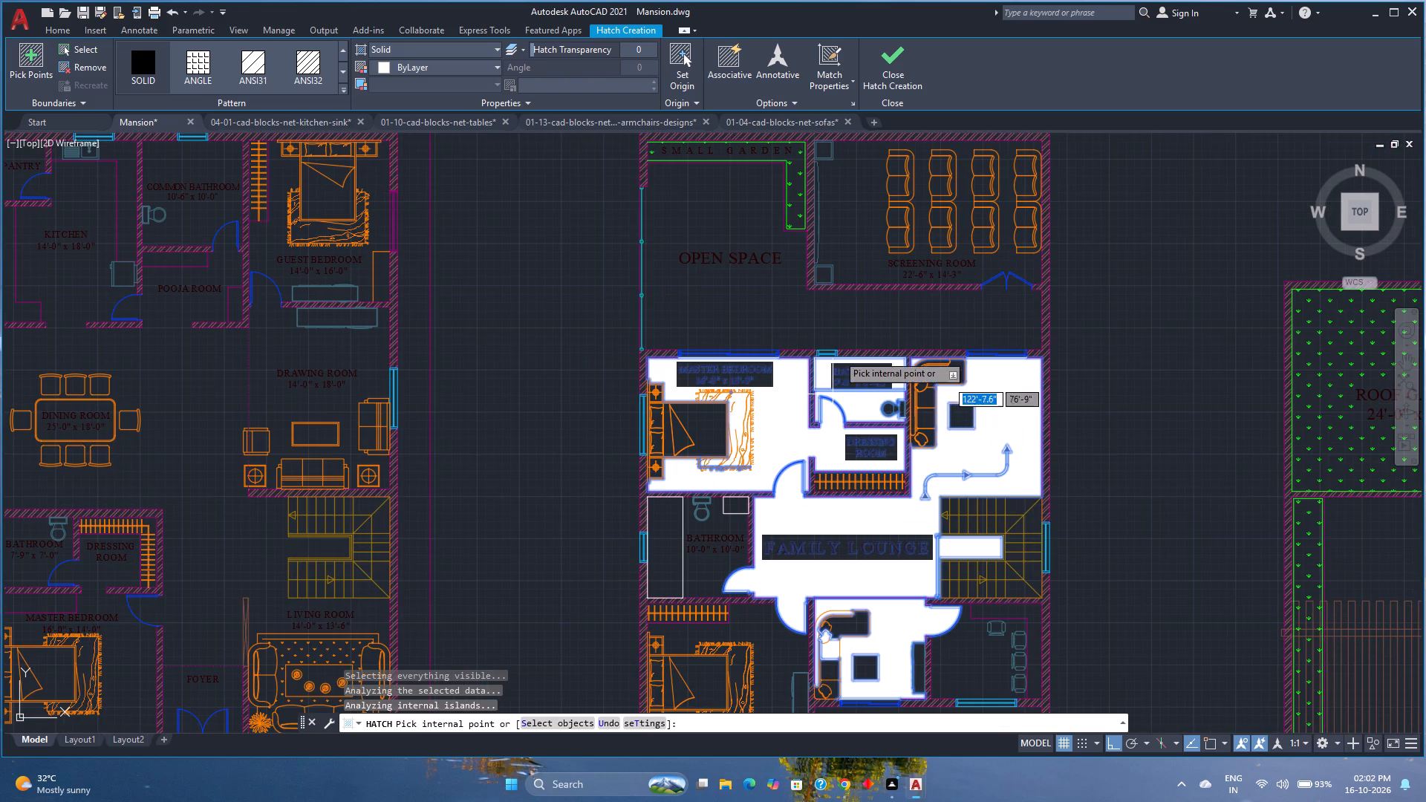
pyautogui.click(848, 330)
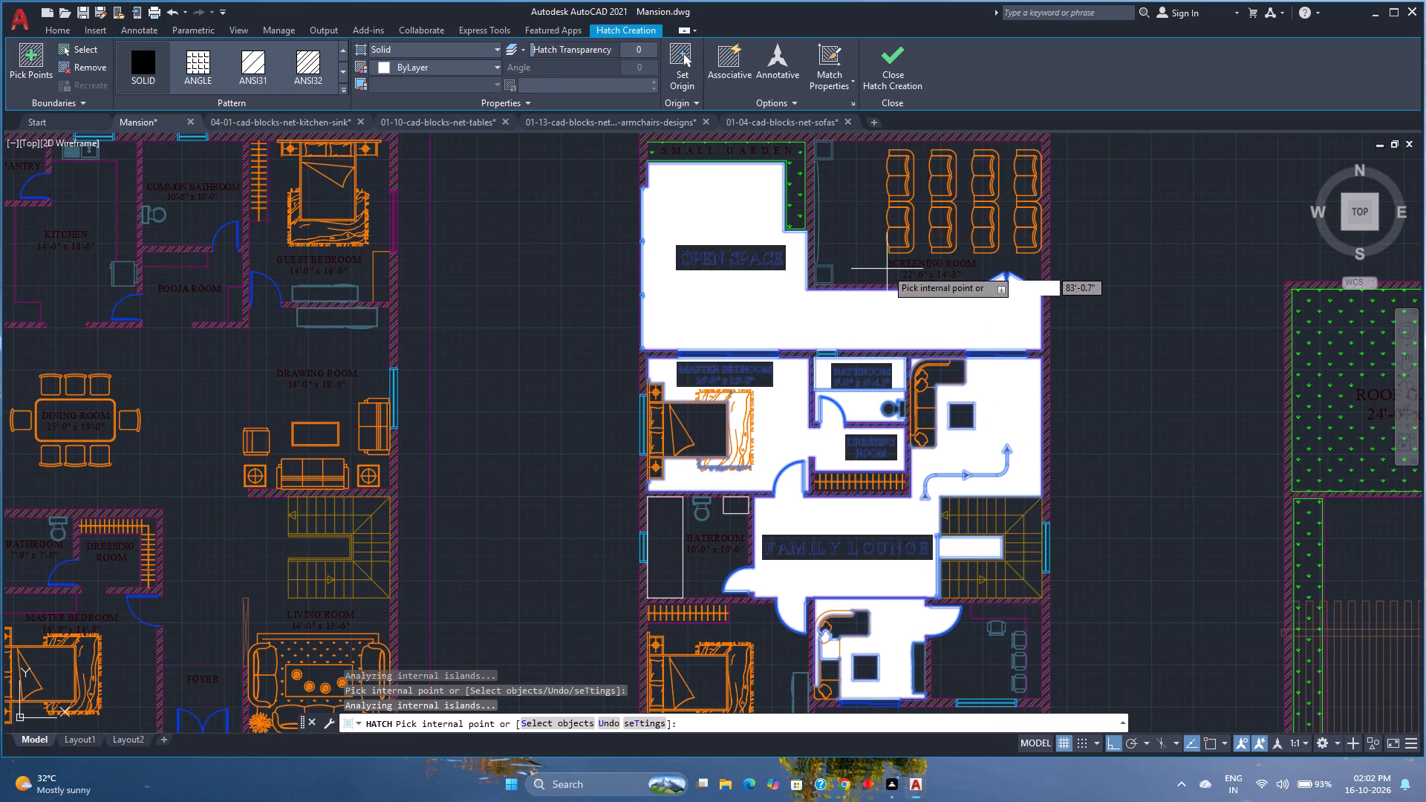
pyautogui.click(856, 250)
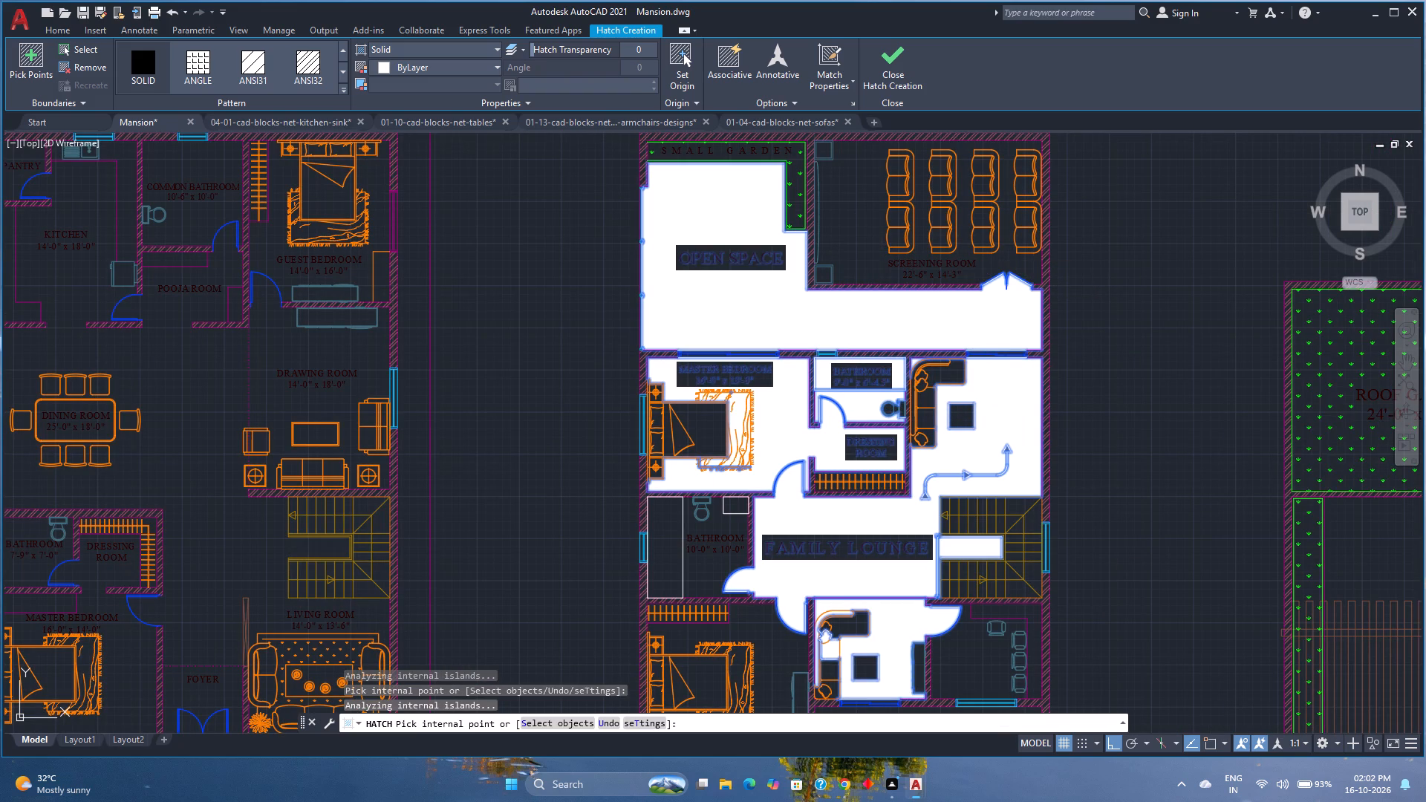
# Add the first floor's GUEST BEDROOM, the 10'-0" x 10'-0" bathroom with its side compartment, and the unlabelled chair room by the balcony to the hatch.
pyautogui.scroll(-3, 856, 250)
pyautogui.scroll(3, 856, 250)
pyautogui.moveTo(856, 250); pyautogui.dragTo(784, 368, button='middle')
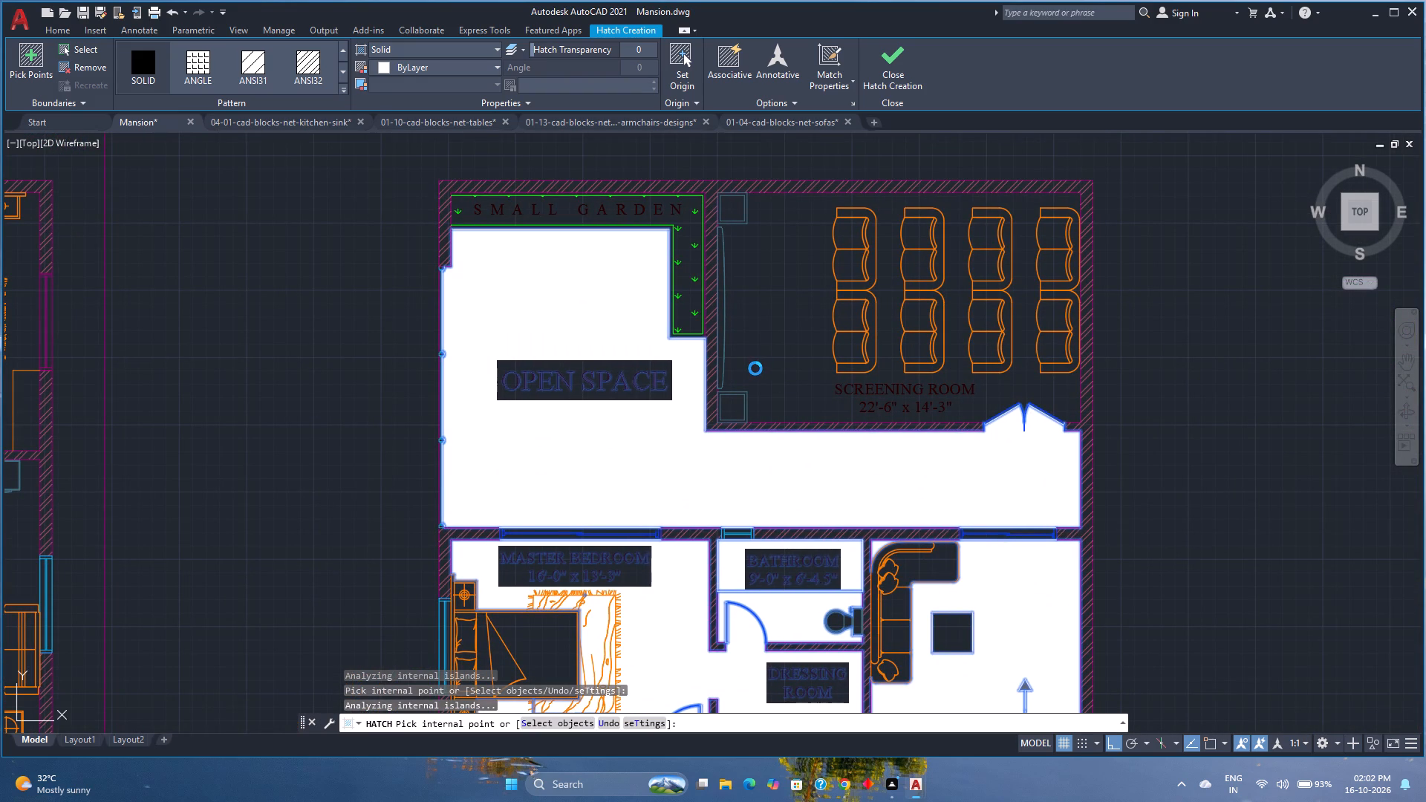
pyautogui.scroll(-6, 755, 368)
pyautogui.scroll(2, 755, 368)
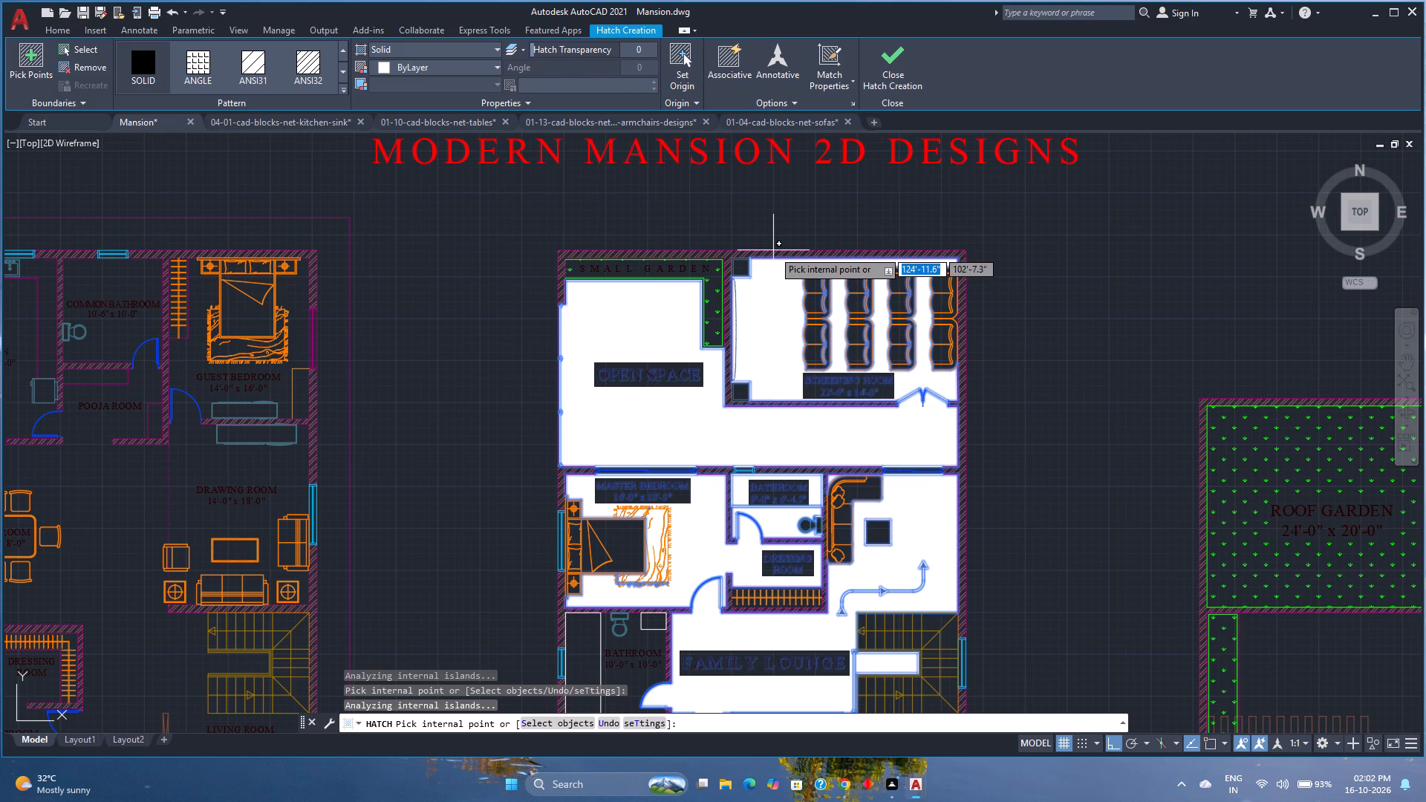
pyautogui.scroll(-2, 773, 250)
pyautogui.scroll(3, 752, 463)
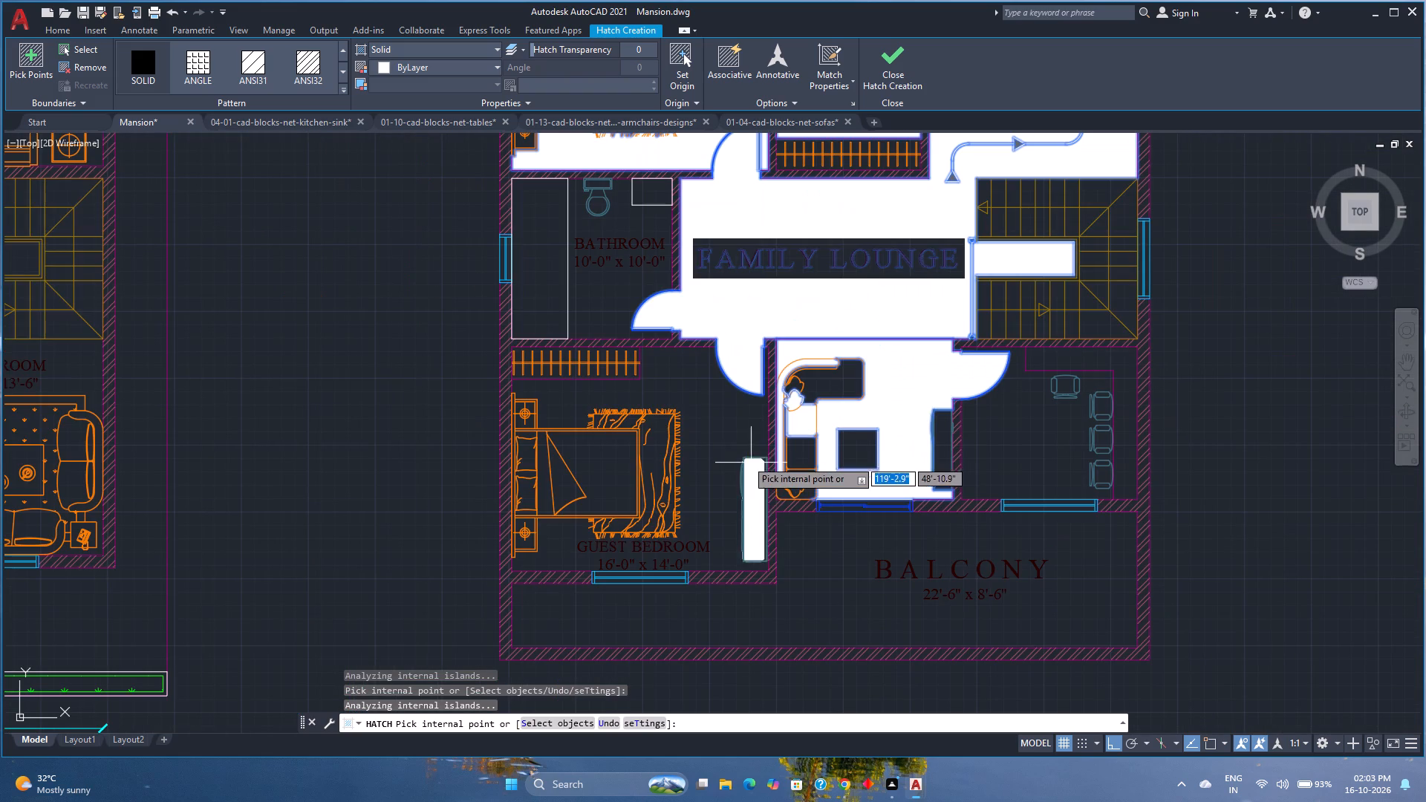
pyautogui.click(732, 431)
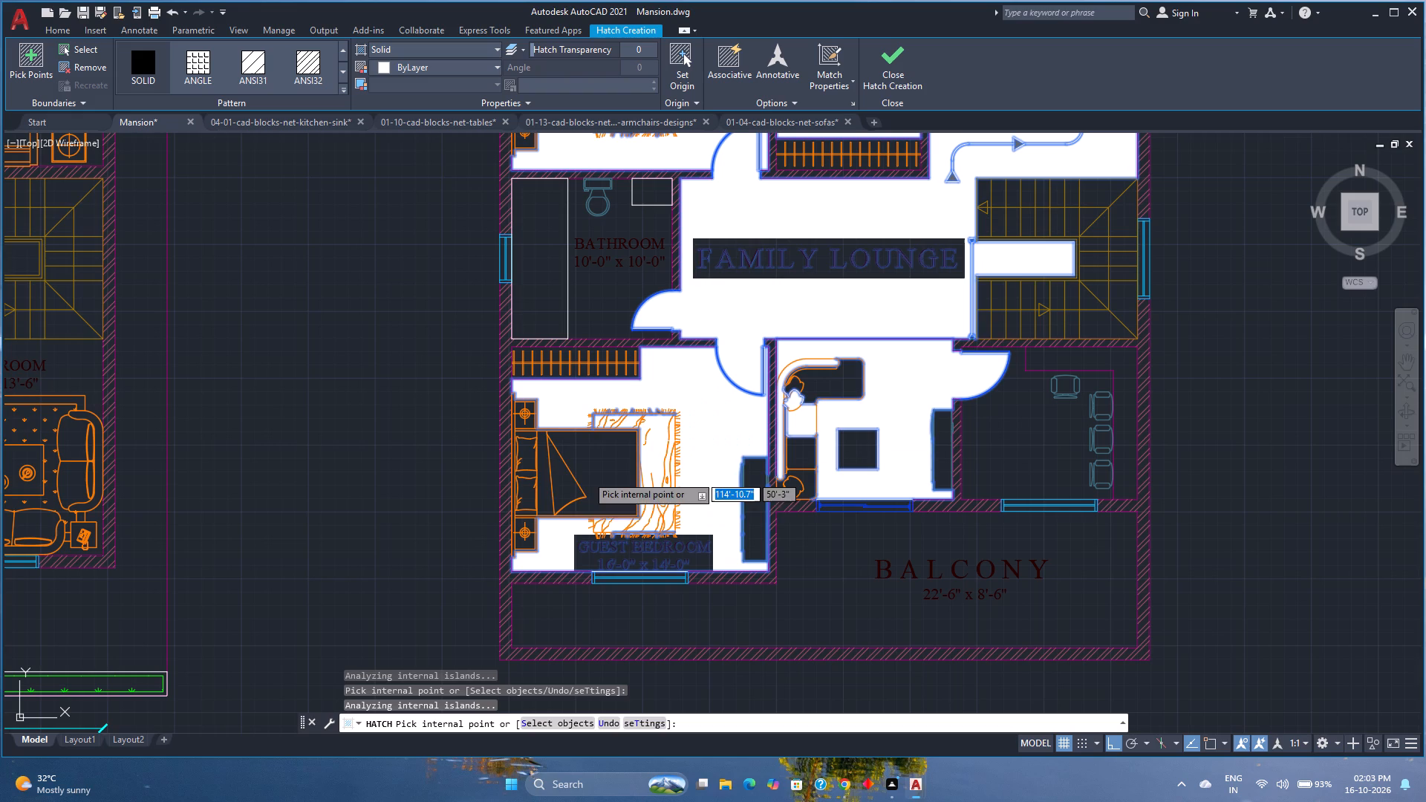
pyautogui.click(592, 293)
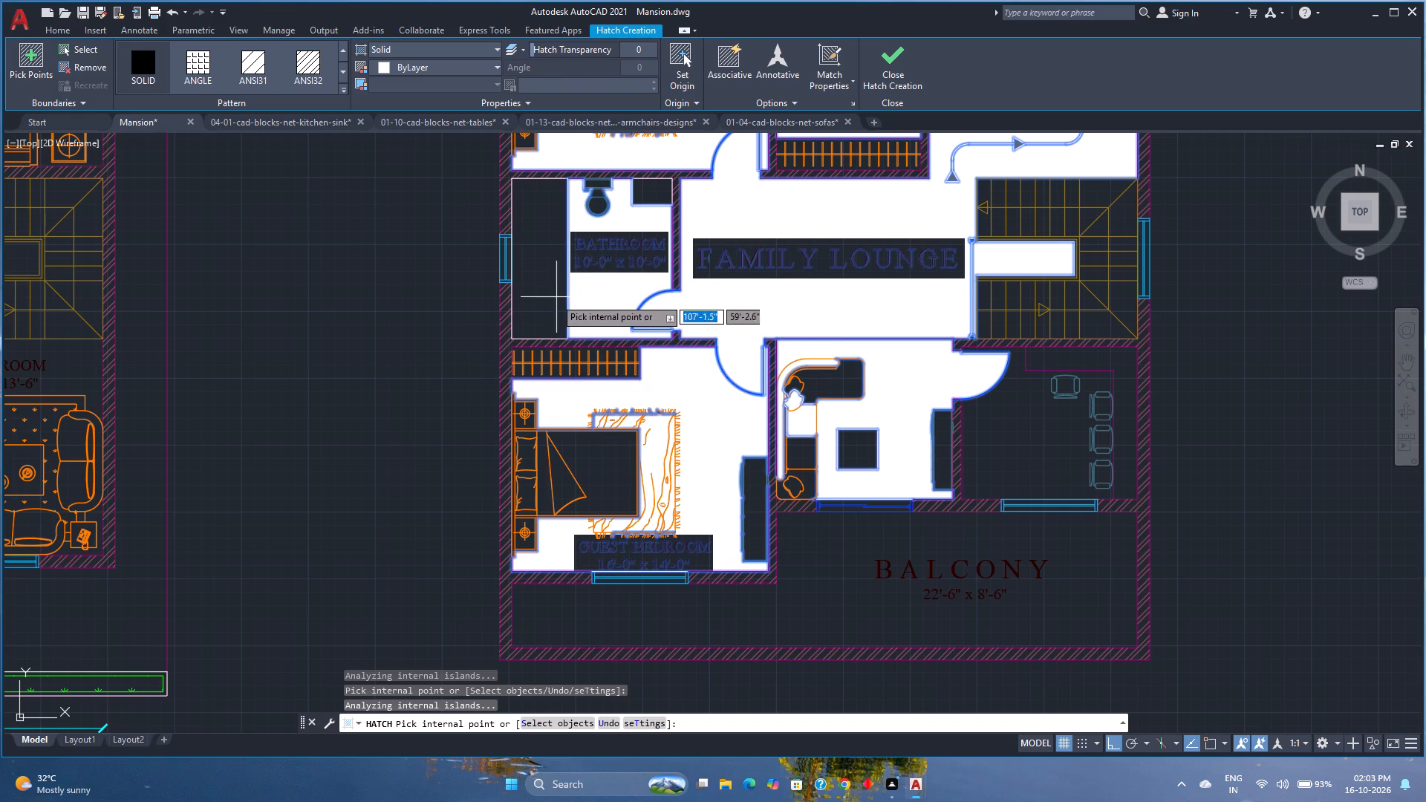
pyautogui.click(550, 300)
pyautogui.scroll(-1, 550, 300)
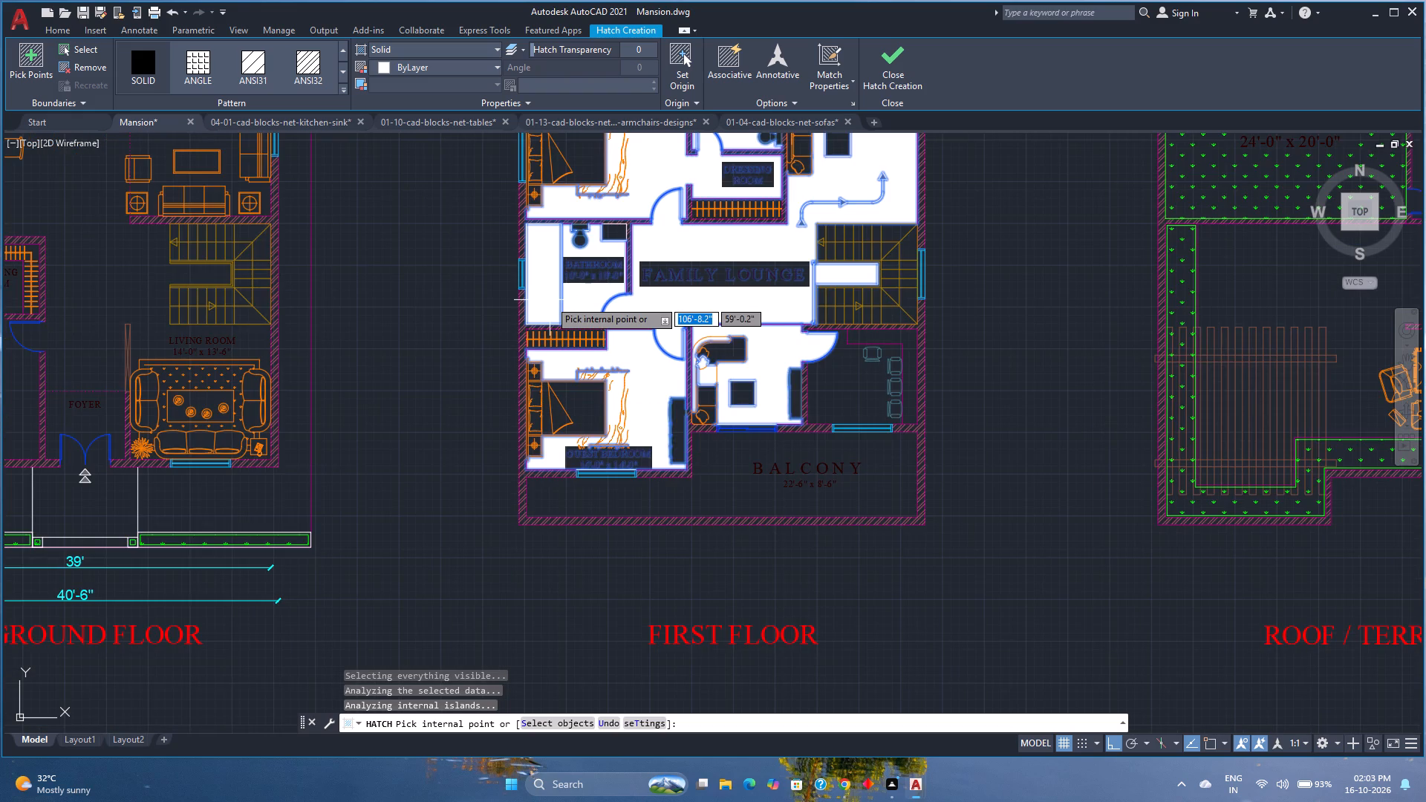
pyautogui.scroll(-1, 550, 300)
pyautogui.click(743, 360)
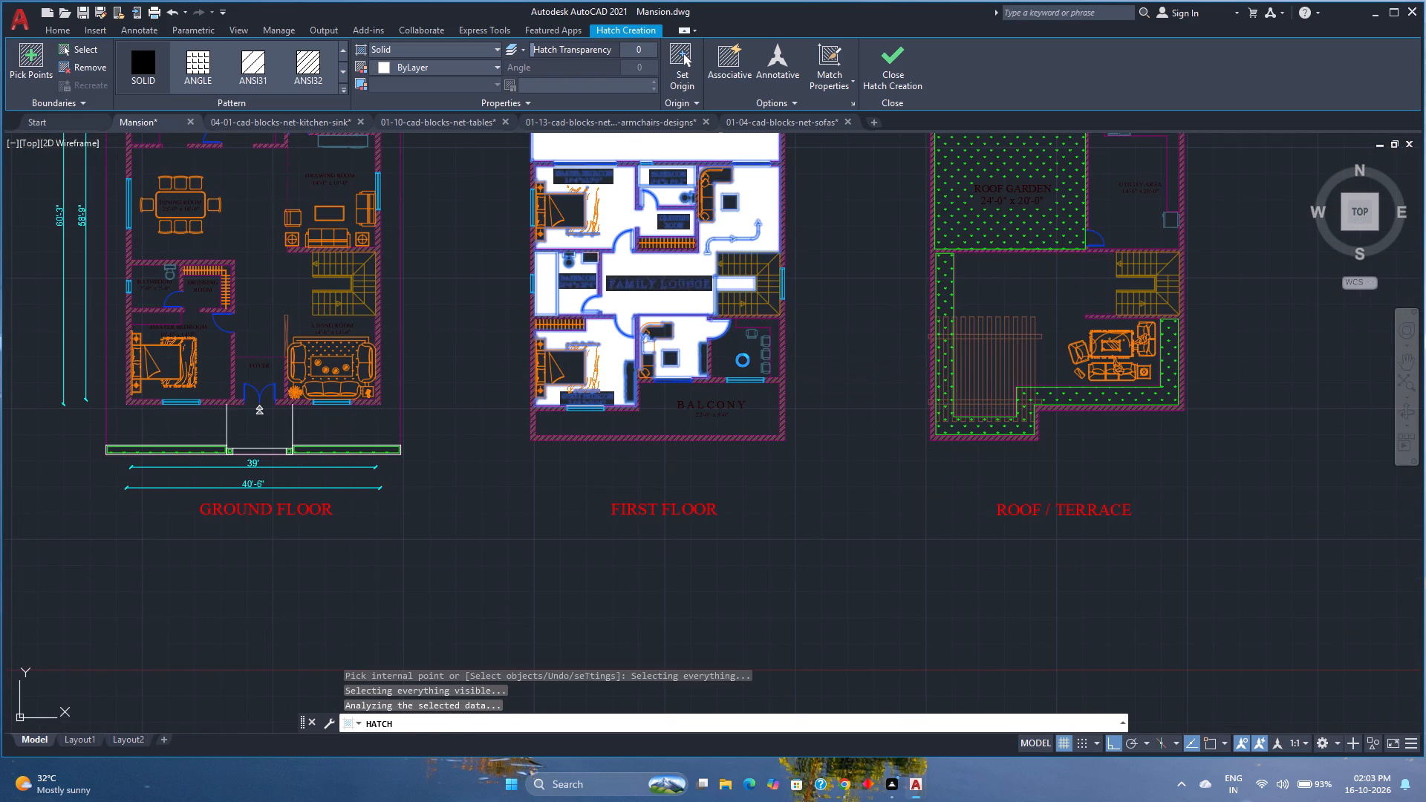
# Add the ground floor's MASTER BEDROOM beside the foyer to the SOLID hatch.
pyautogui.scroll(-2, 579, 350)
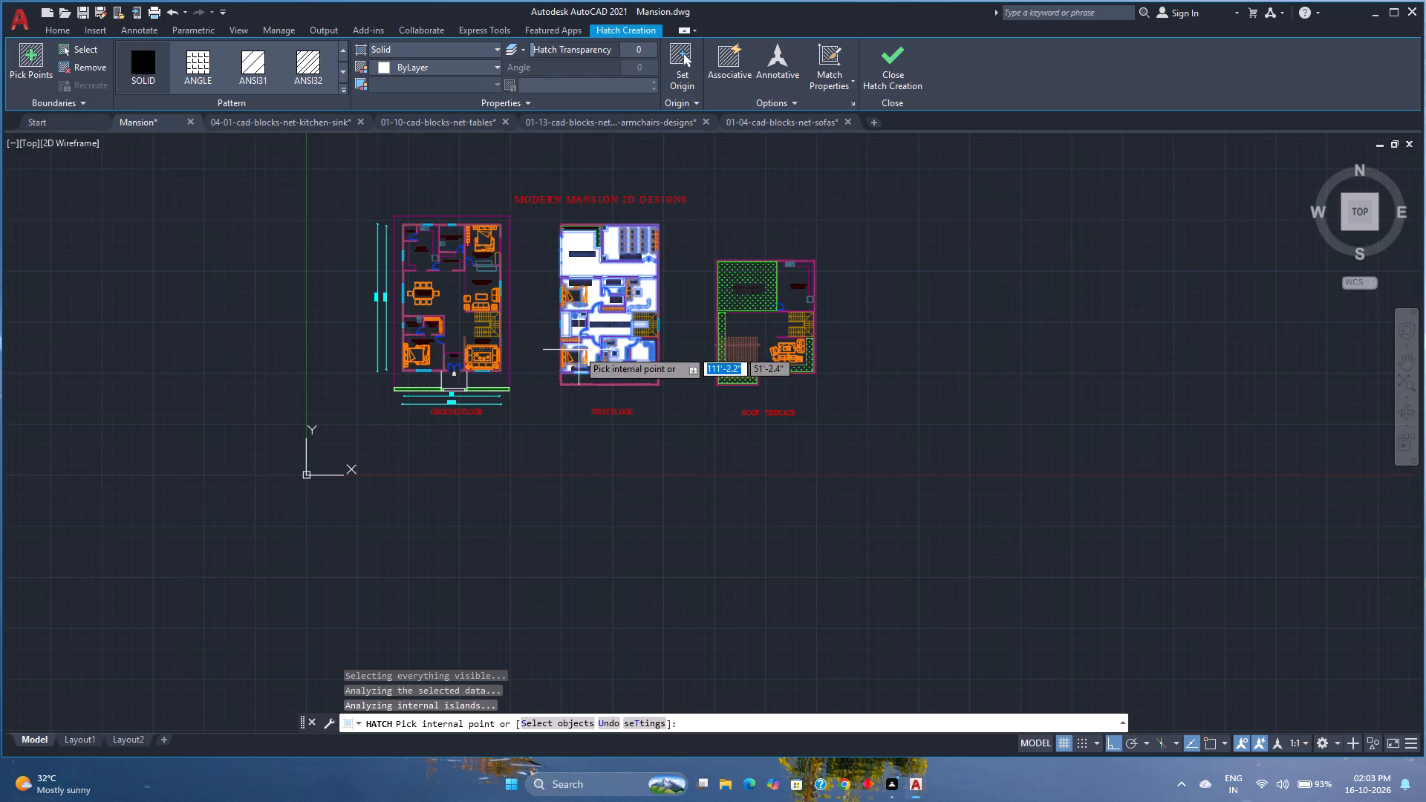
pyautogui.click(432, 359)
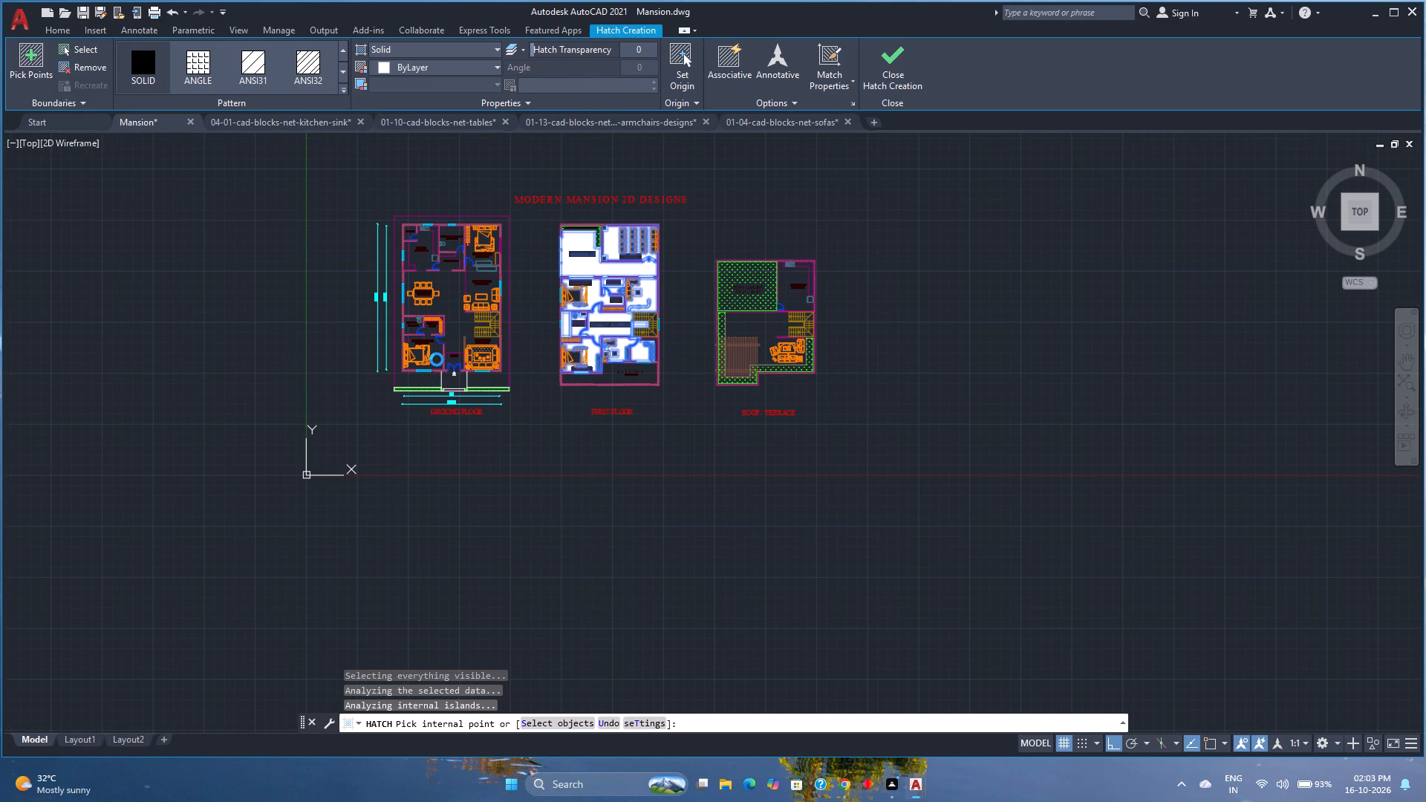
pyautogui.scroll(3, 452, 361)
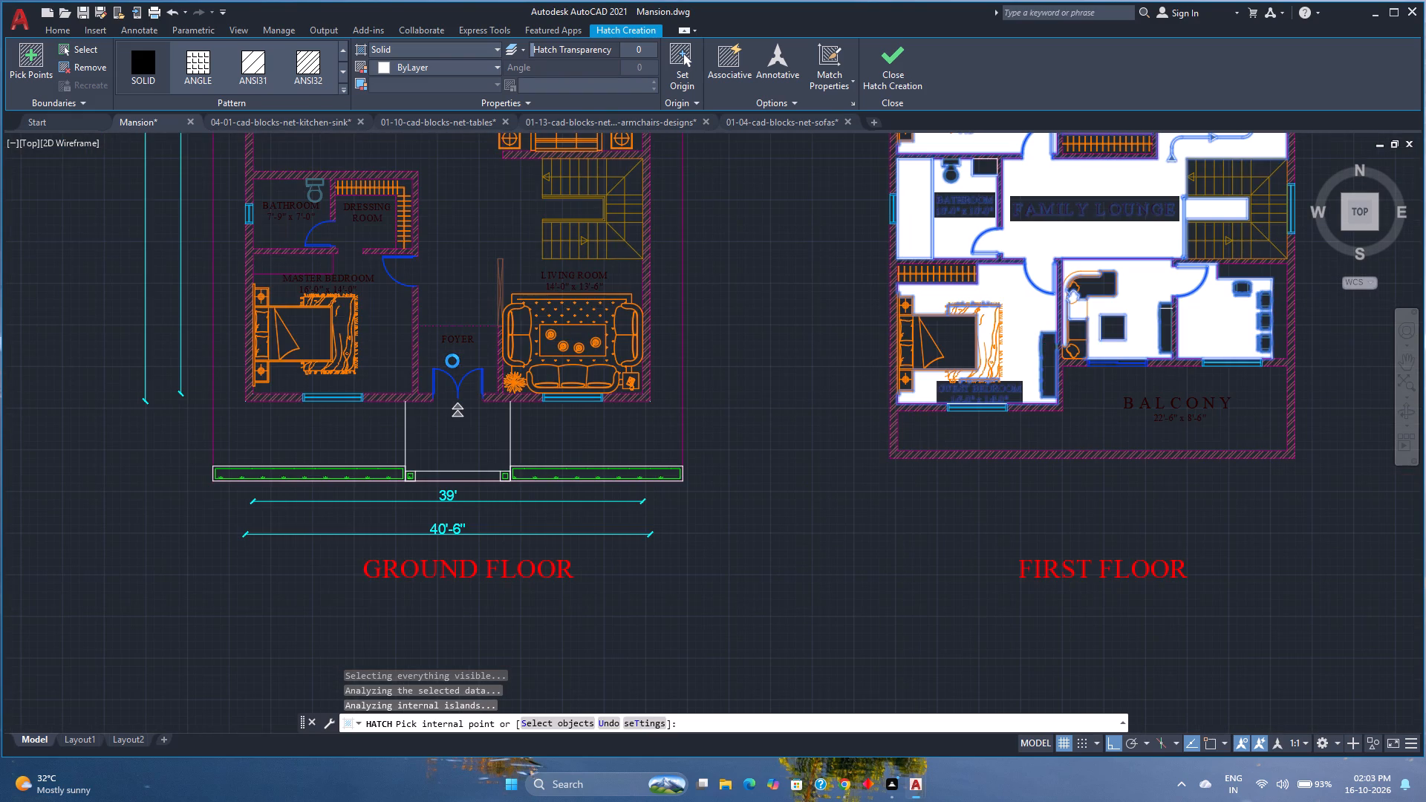
pyautogui.scroll(-3, 455, 356)
pyautogui.scroll(3, 455, 356)
pyautogui.scroll(-6, 455, 356)
pyautogui.scroll(2, 455, 356)
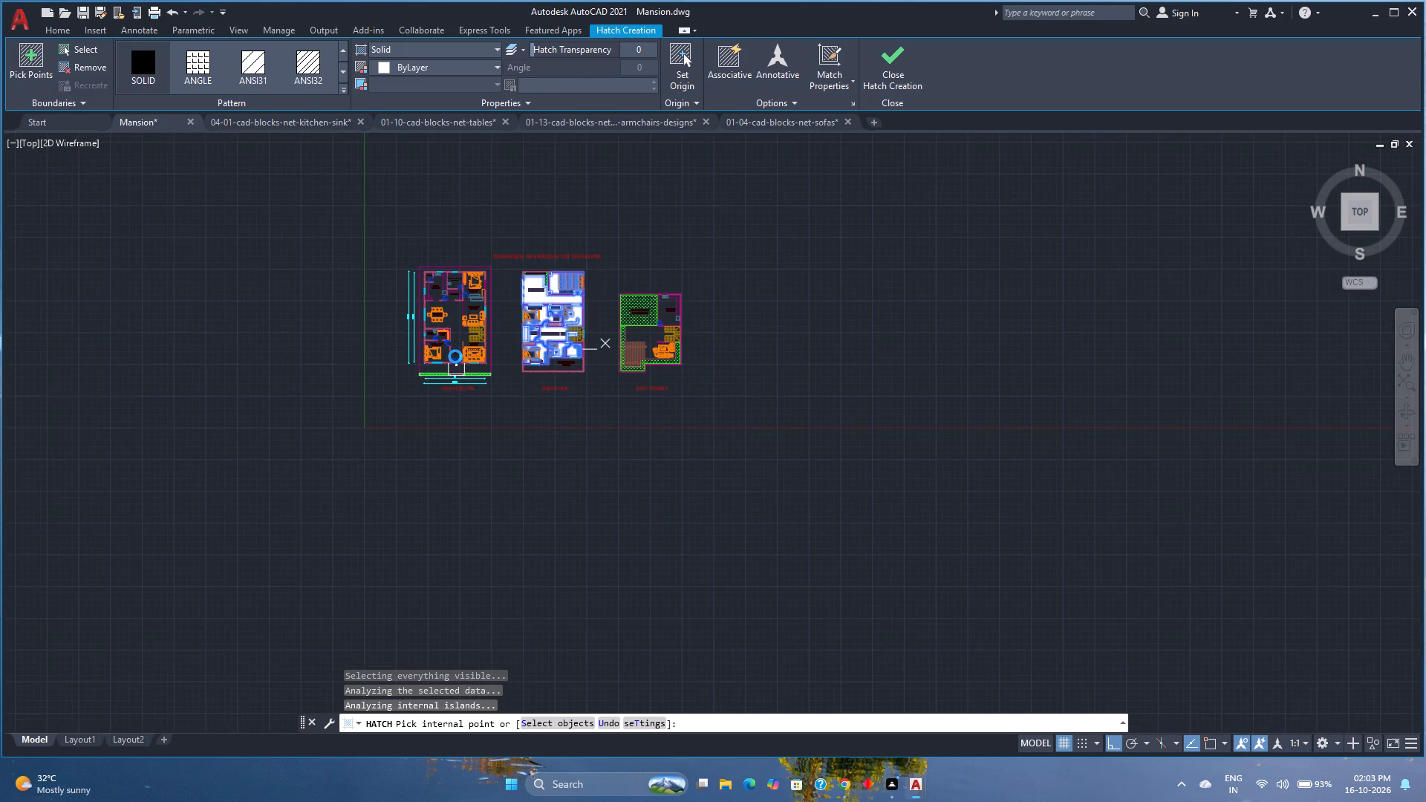
pyautogui.scroll(3, 455, 356)
pyautogui.moveTo(585, 318); pyautogui.dragTo(626, 381, button='middle')
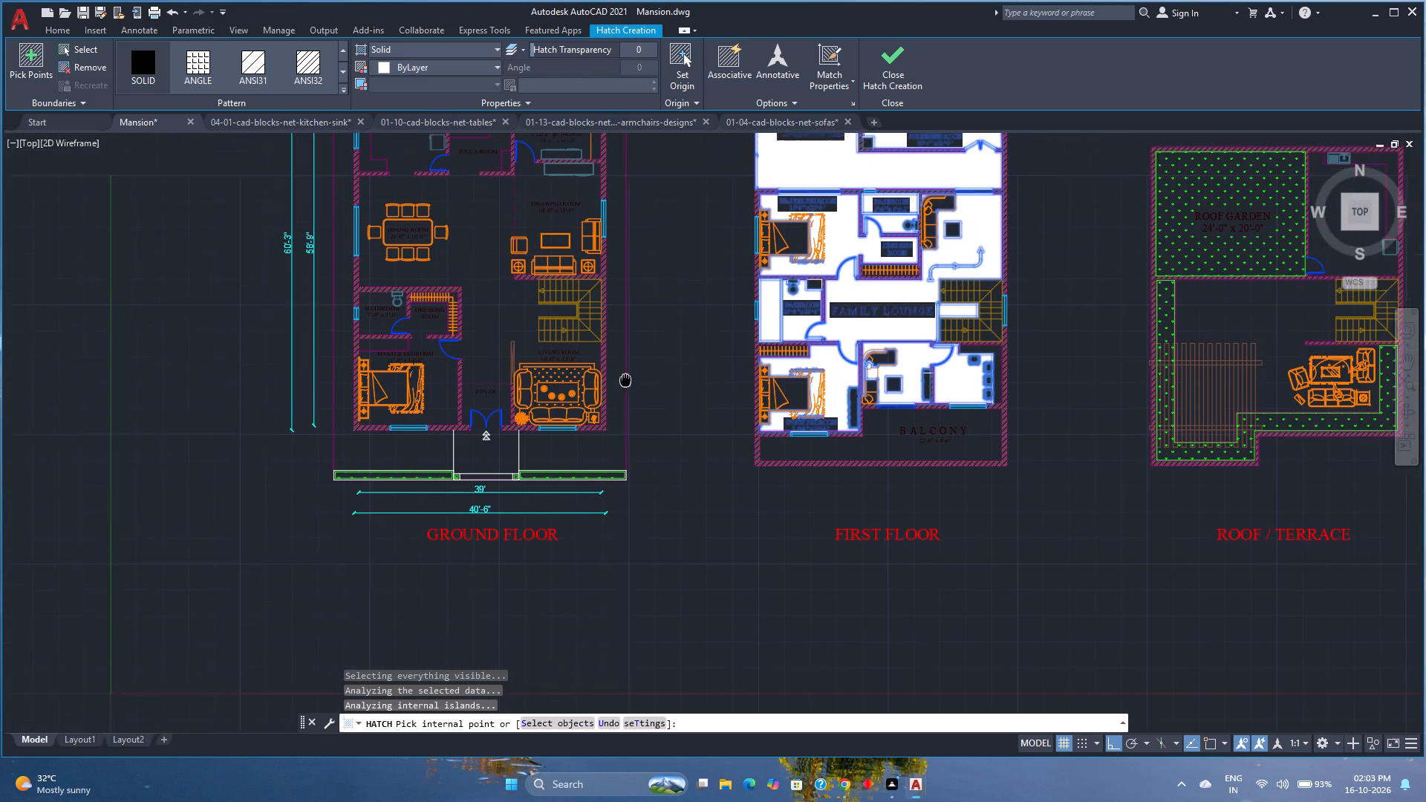
pyautogui.moveTo(626, 381); pyautogui.dragTo(629, 418, button='middle')
pyautogui.scroll(1, 503, 363)
pyautogui.scroll(-4, 503, 363)
pyautogui.scroll(4, 503, 363)
pyautogui.scroll(-3, 503, 363)
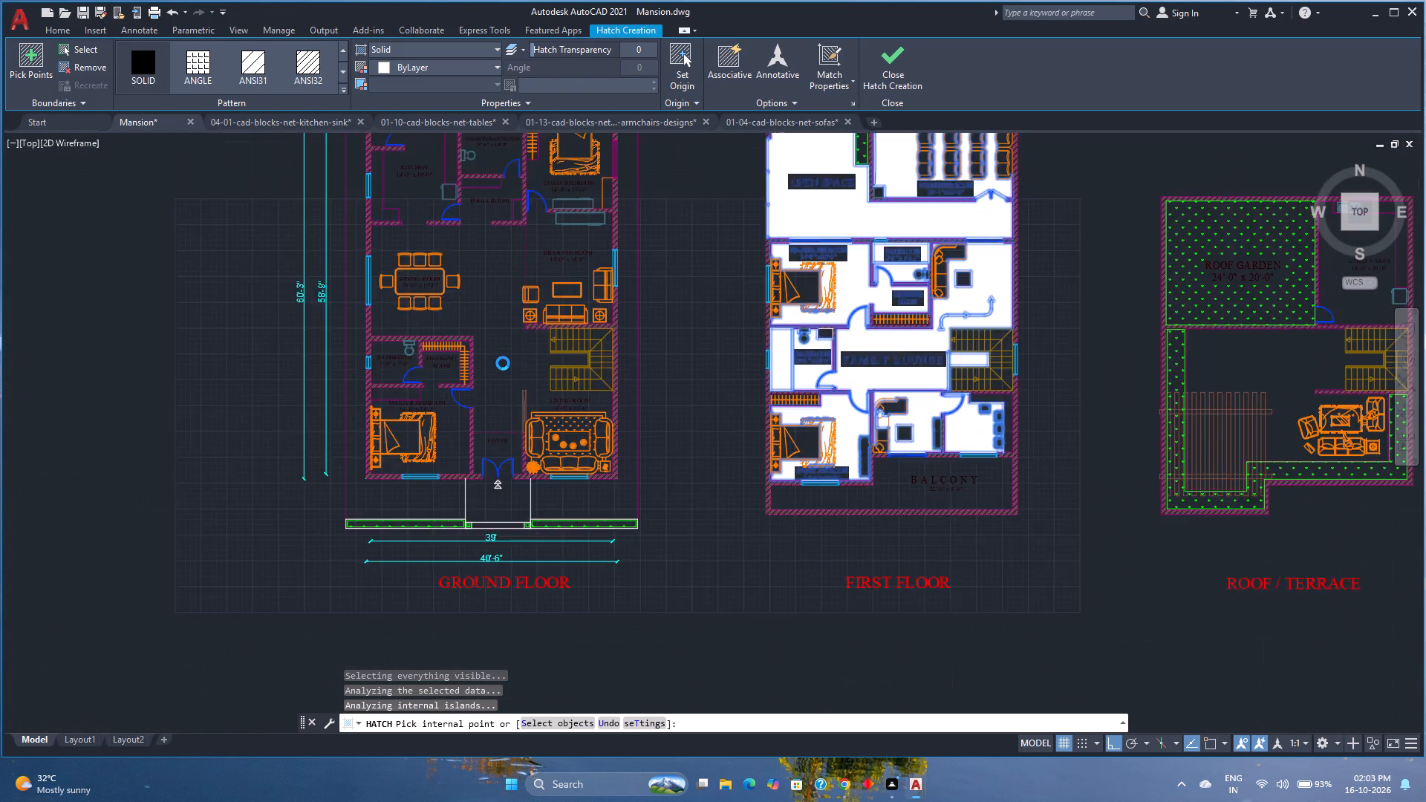
pyautogui.scroll(3, 503, 363)
pyautogui.scroll(-3, 503, 363)
pyautogui.scroll(4, 503, 363)
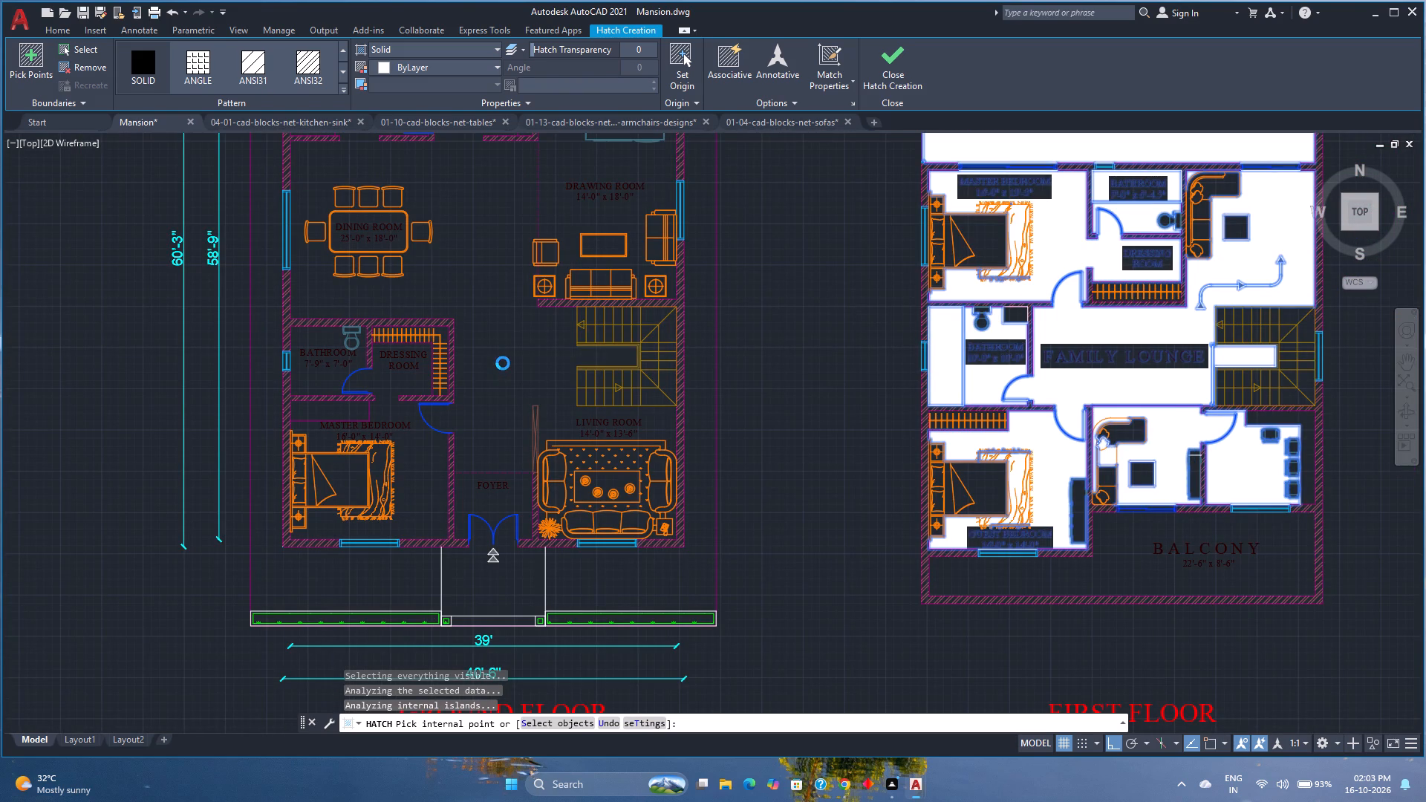
pyautogui.scroll(-3, 503, 362)
pyautogui.tripleClick(463, 419)
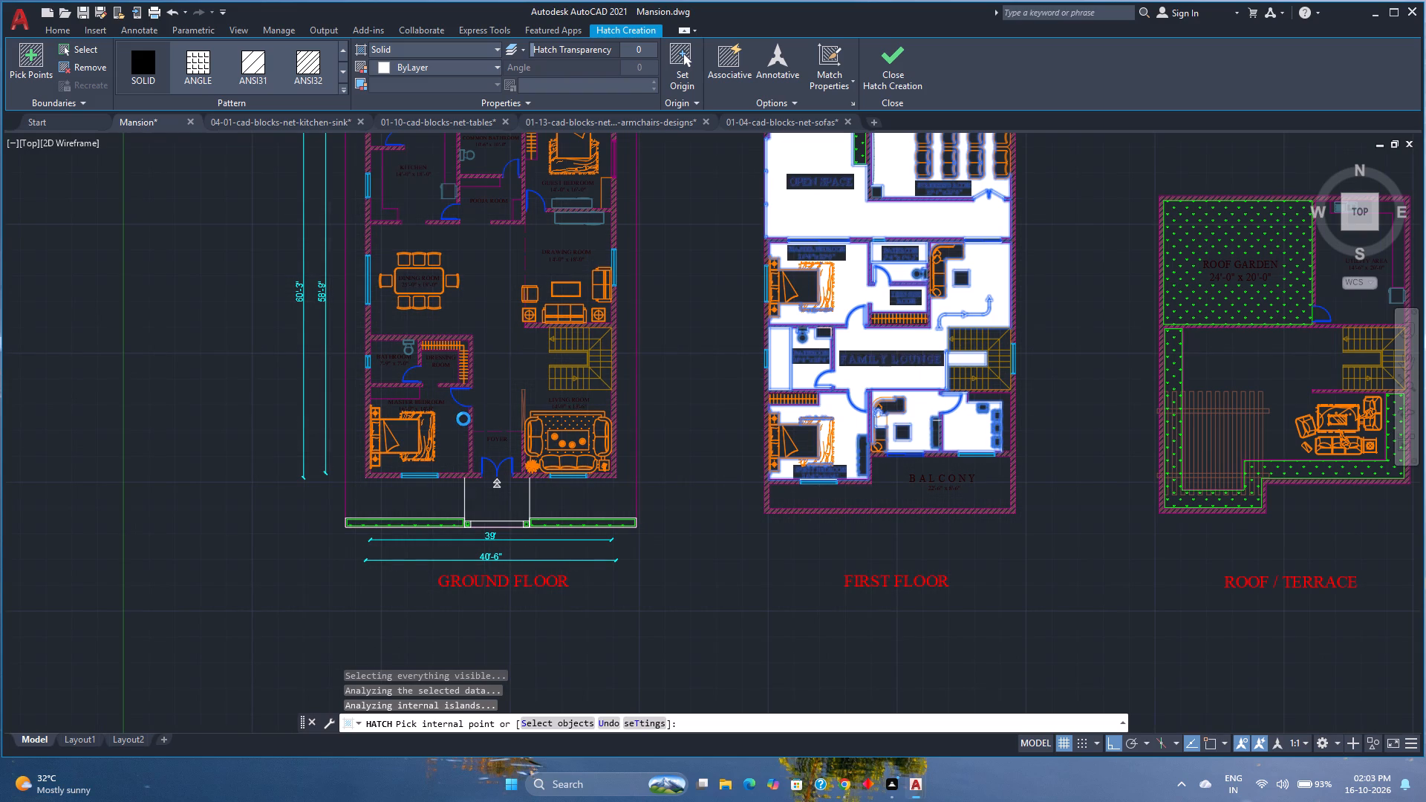
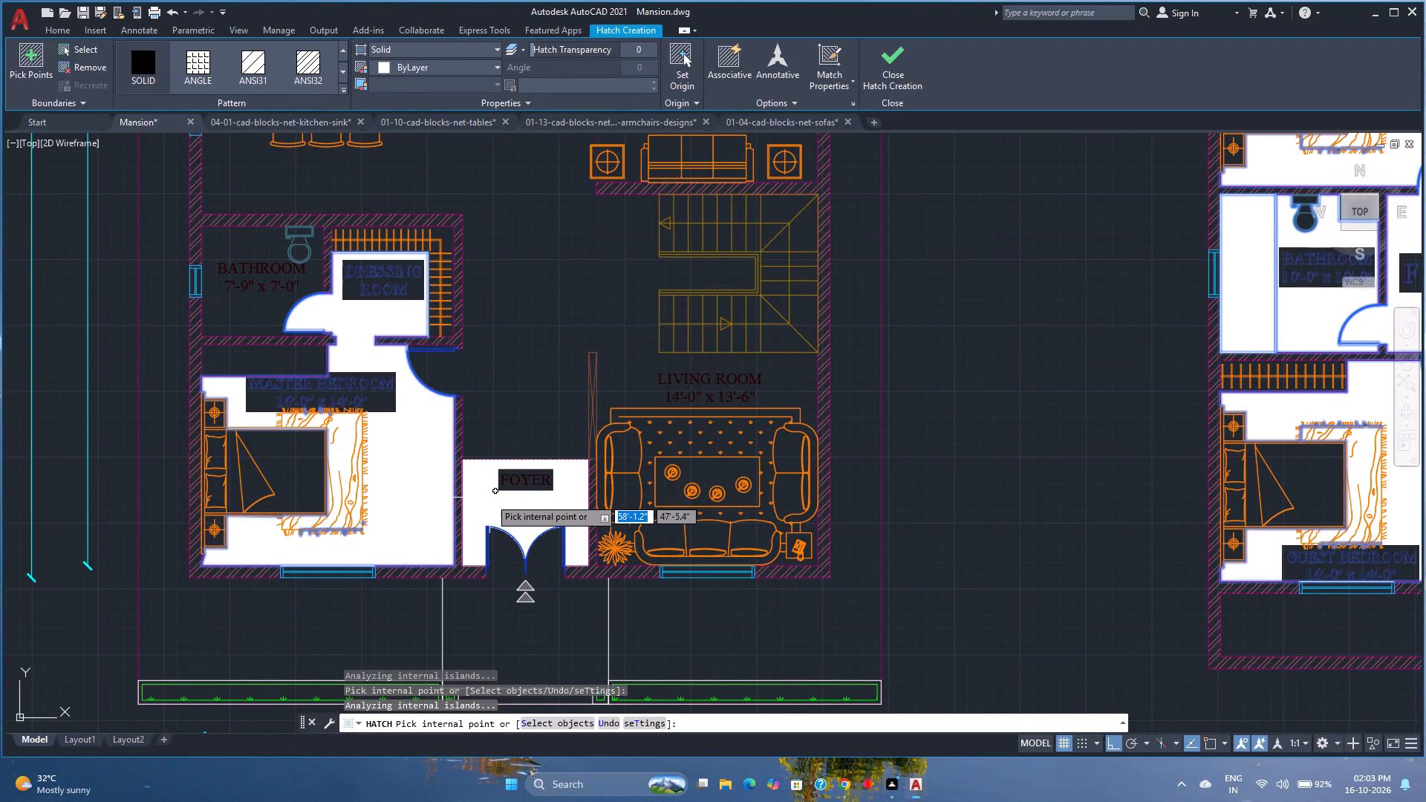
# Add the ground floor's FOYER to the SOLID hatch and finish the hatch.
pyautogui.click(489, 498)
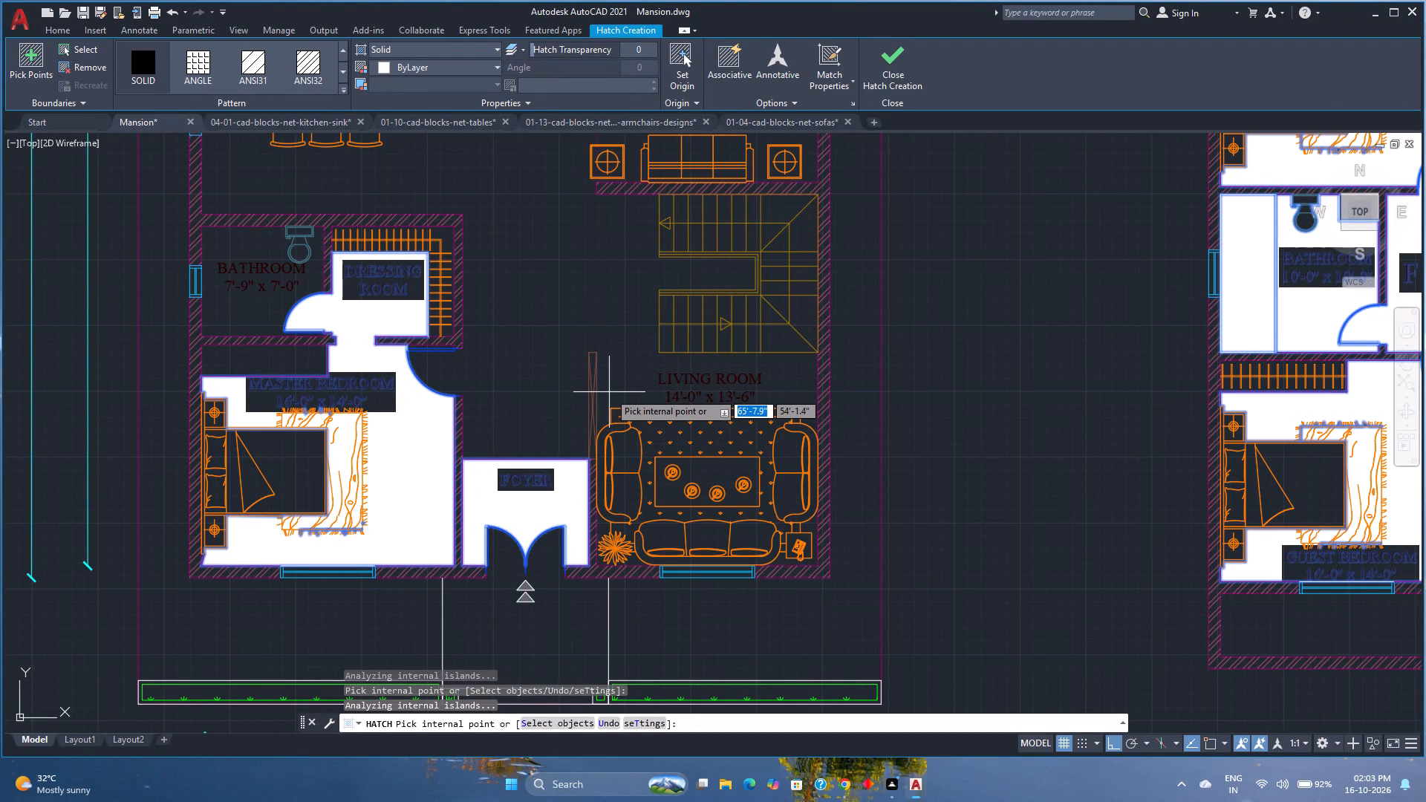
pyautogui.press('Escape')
# Undo the SOLID floor hatching on the ground and first floors and the last bring-to-front change.
pyautogui.scroll(-1, 609, 392)
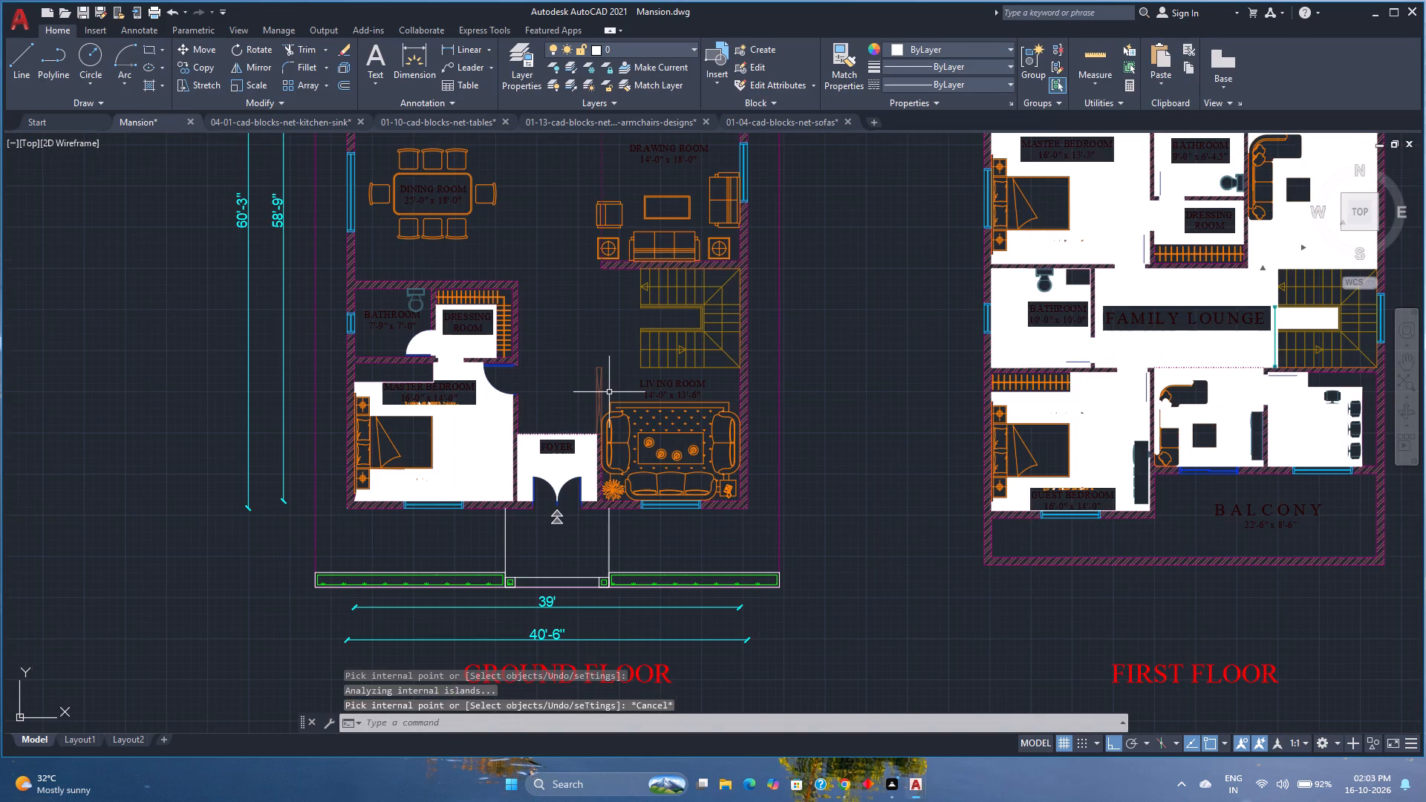
pyautogui.scroll(-2, 609, 392)
pyautogui.moveTo(609, 392); pyautogui.dragTo(520, 463, button='middle')
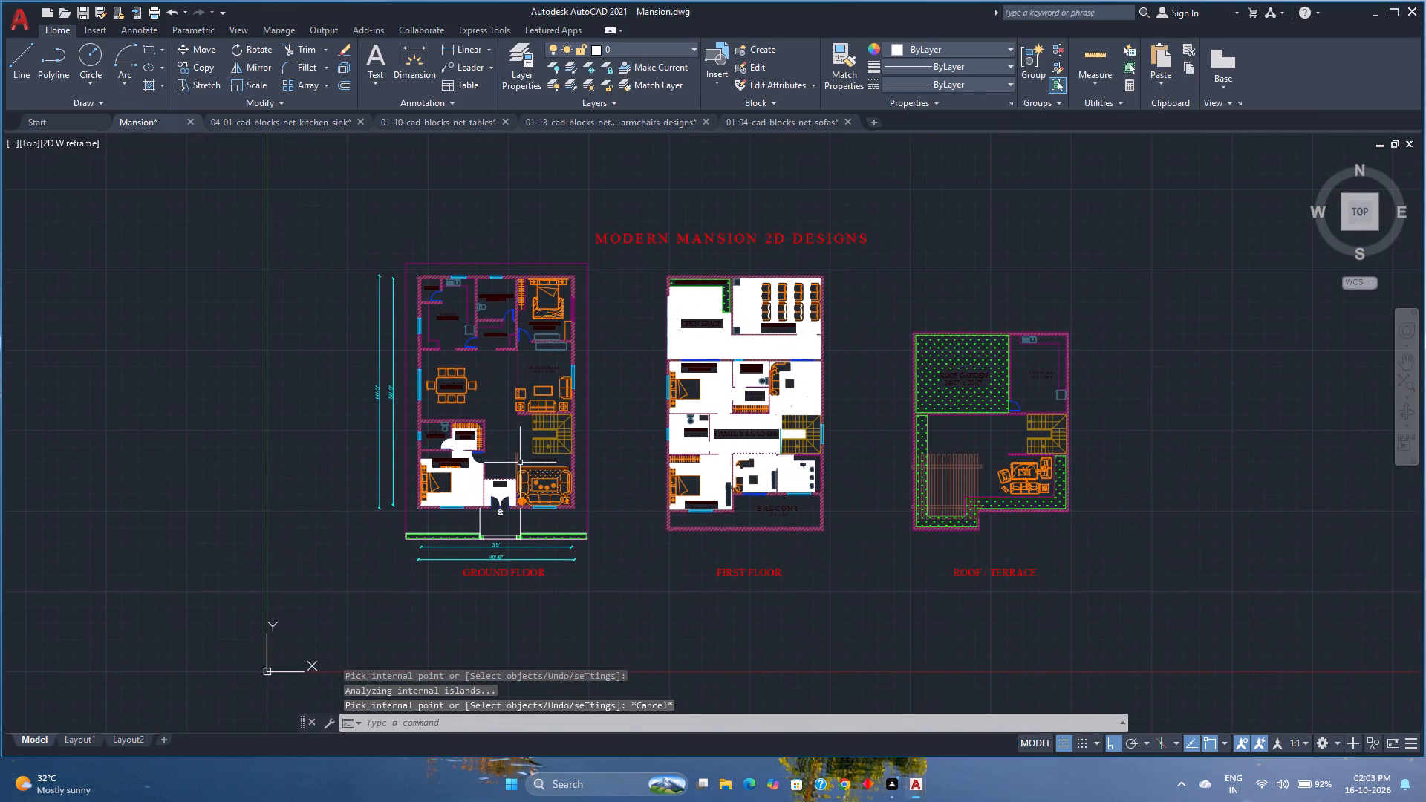
pyautogui.hotkey('ctrl', 'z')
pyautogui.hotkey('ctrl', 'z')
pyautogui.hotkey('ctrl', 'z')
pyautogui.hotkey('ctrl', 'z')
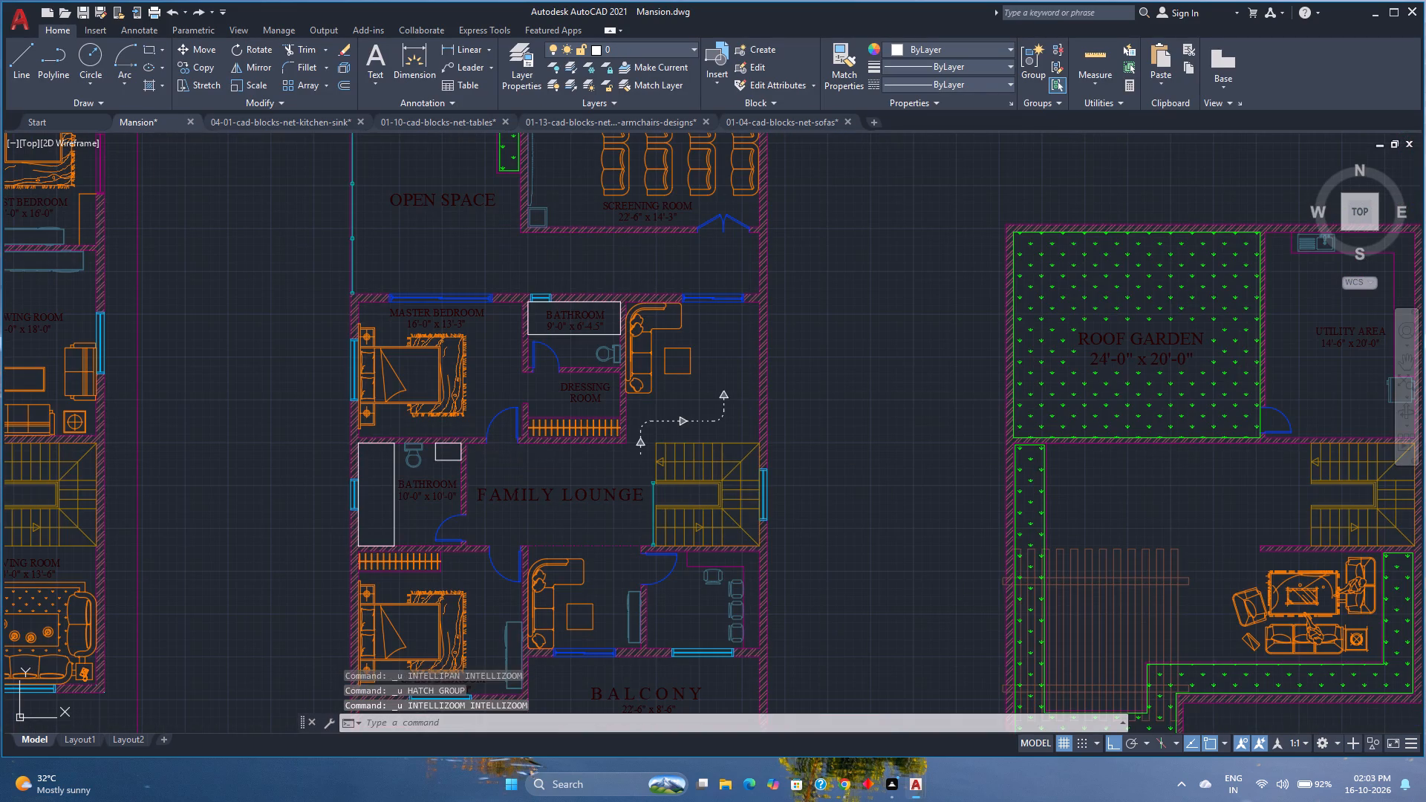
pyautogui.hotkey('ctrl', 'z')
pyautogui.hotkey('ctrl', 'z')
pyautogui.hotkey('ctrl', 'z')
pyautogui.hotkey('ctrl', 'z')
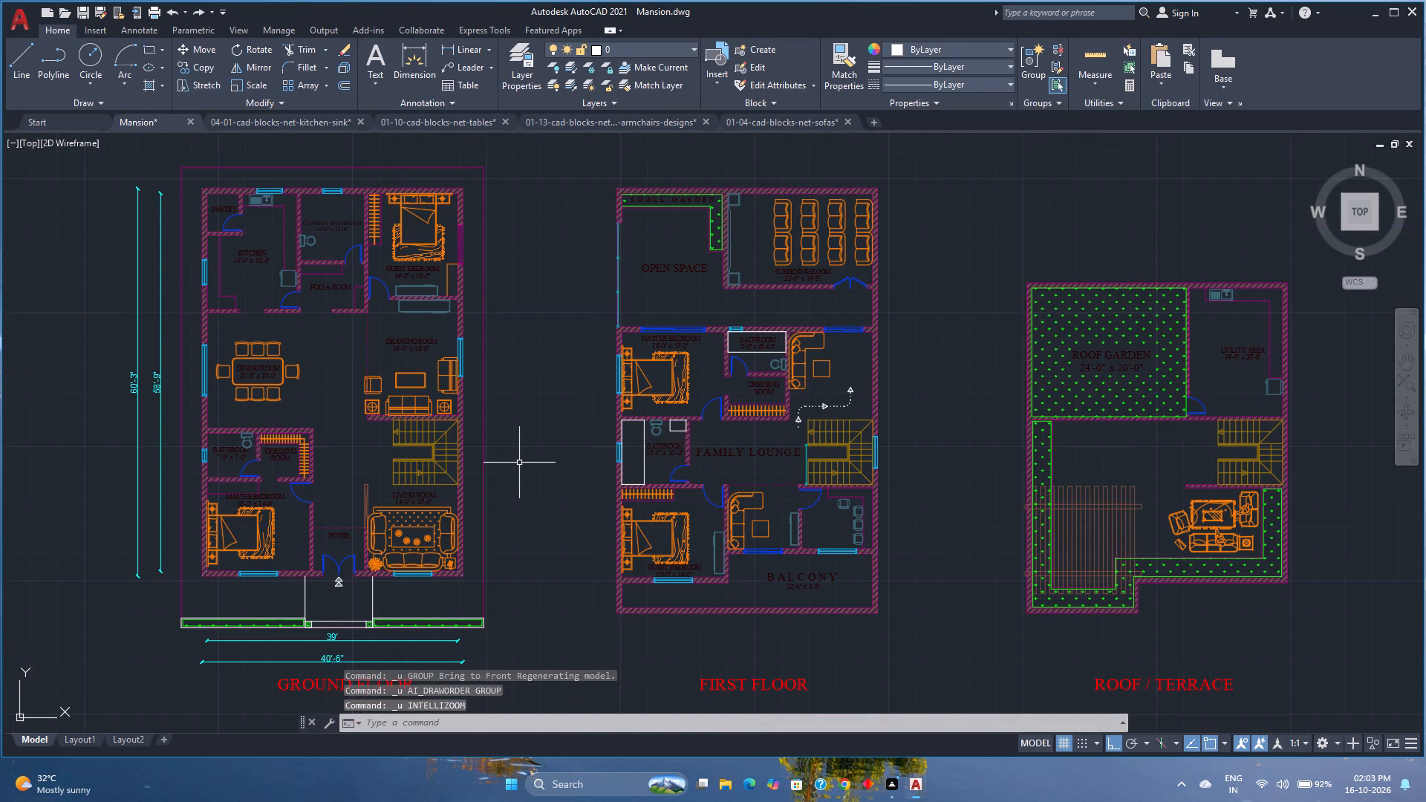
# Turn off the Text, Studs, Stairs, Furniture, Doors and Utilities layers.
pyautogui.click(660, 52)
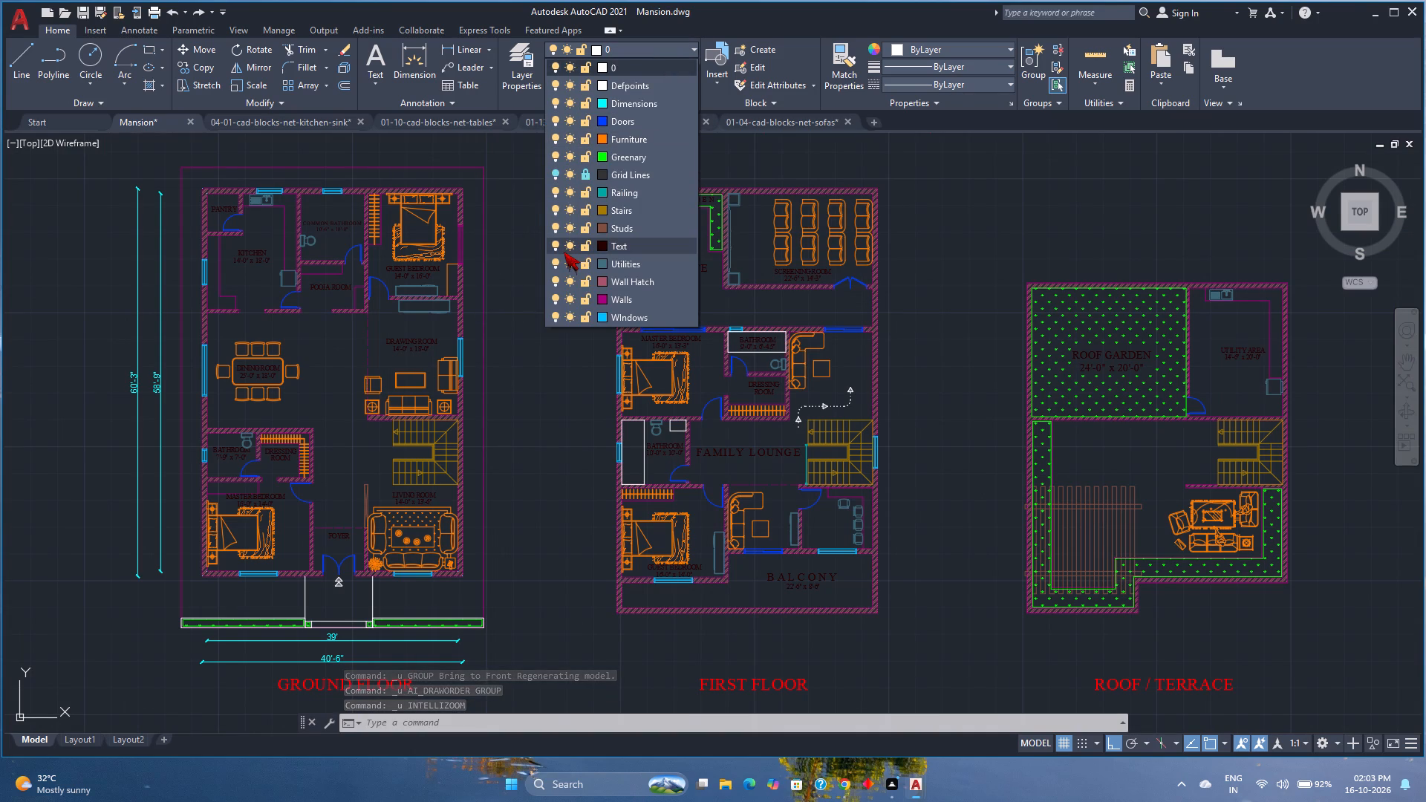
pyautogui.click(557, 247)
pyautogui.click(556, 229)
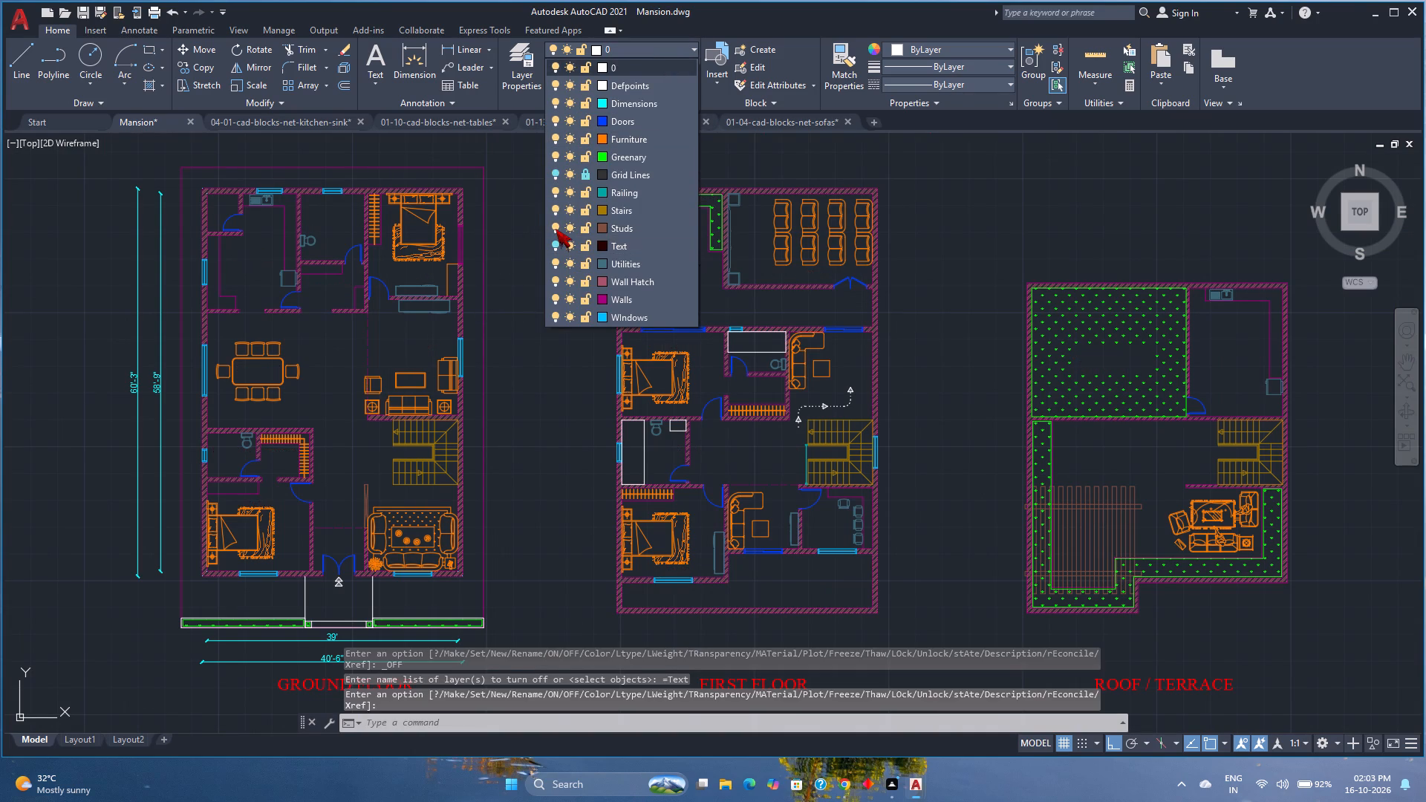
pyautogui.click(555, 207)
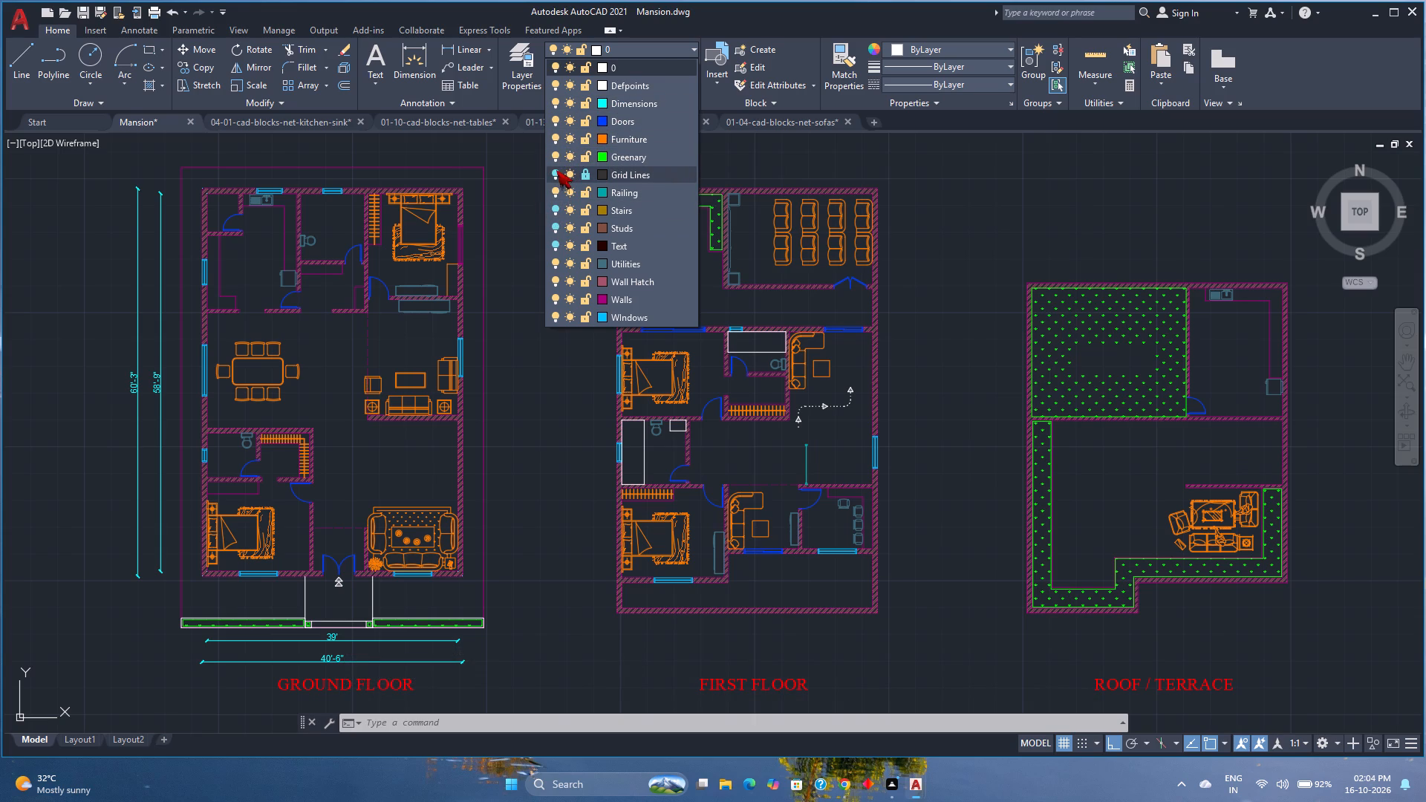
pyautogui.click(559, 140)
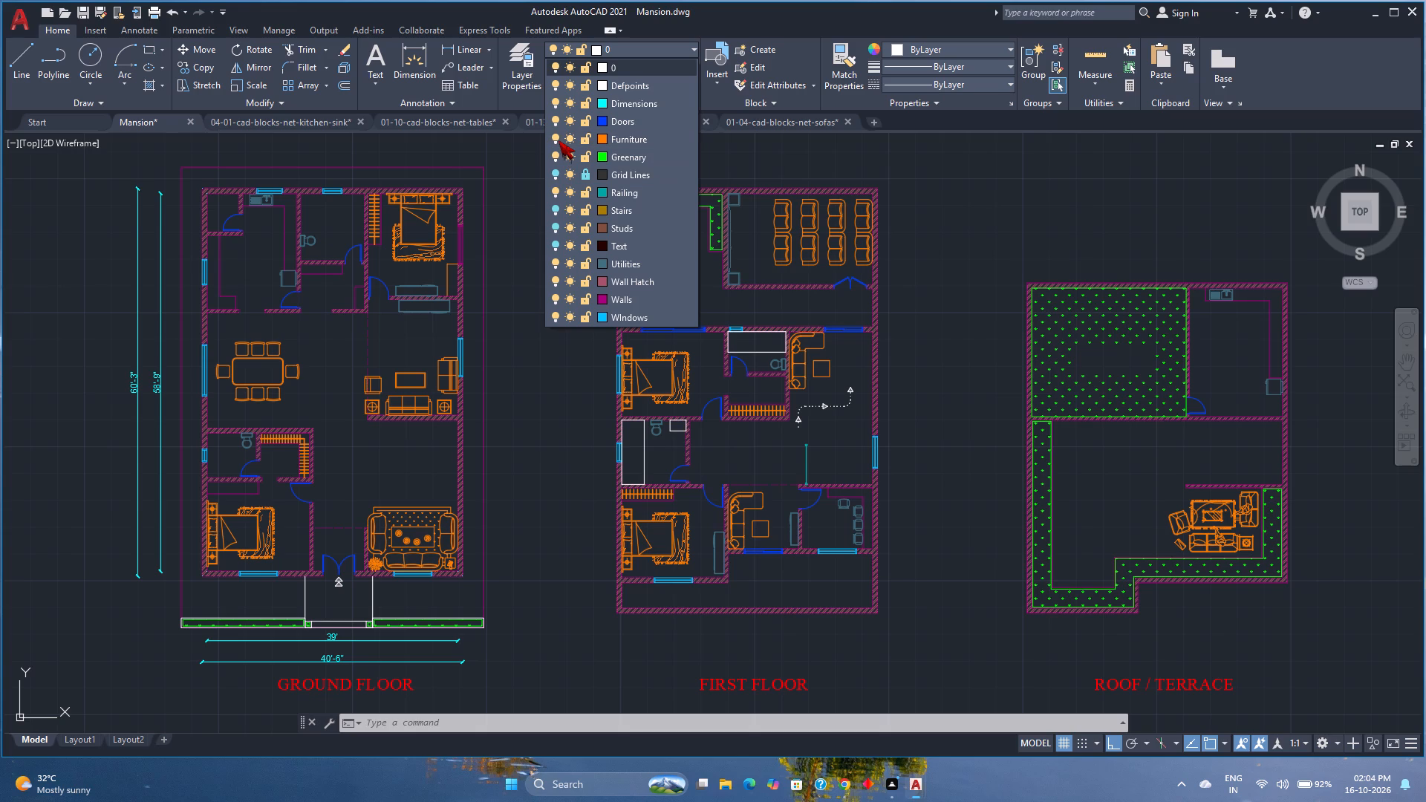
pyautogui.click(555, 140)
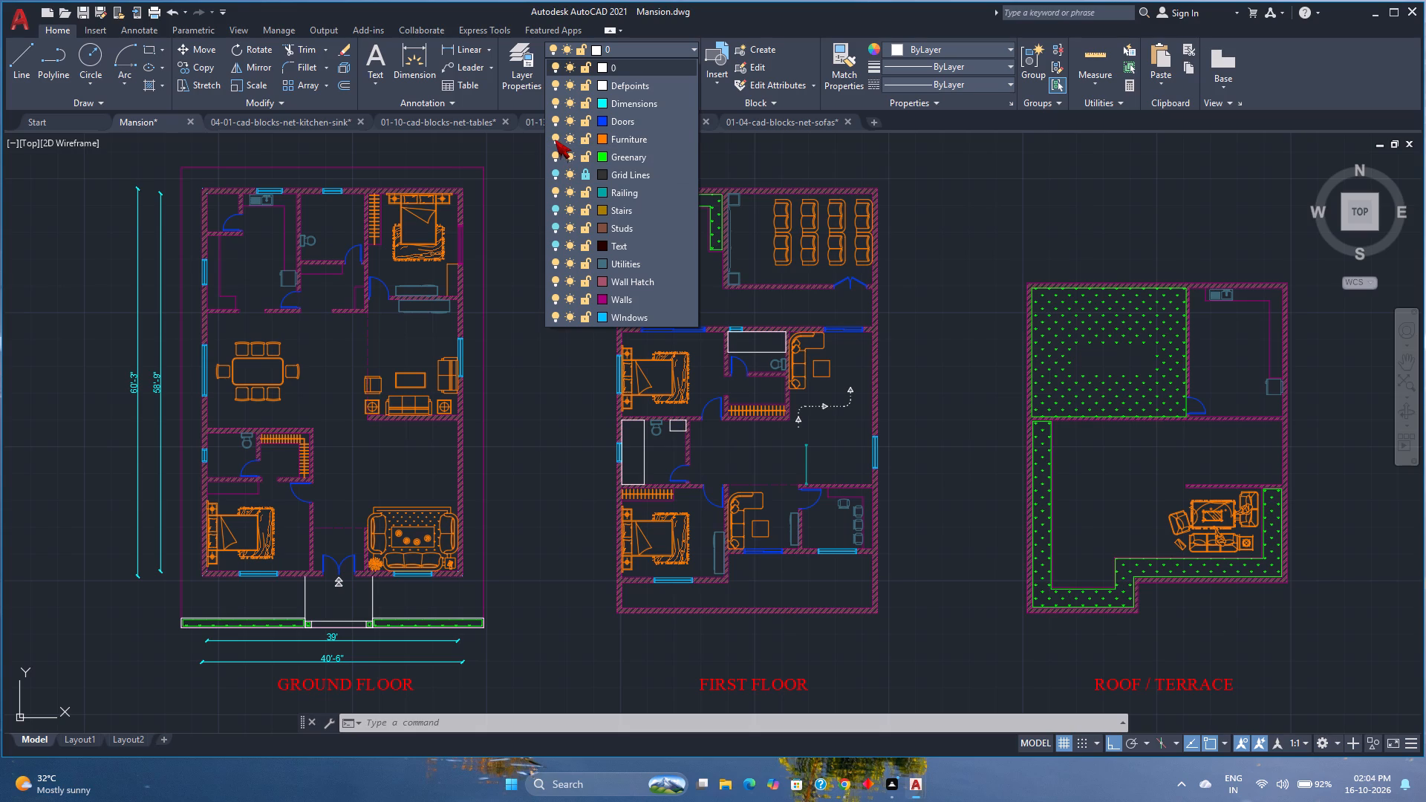
pyautogui.click(555, 140)
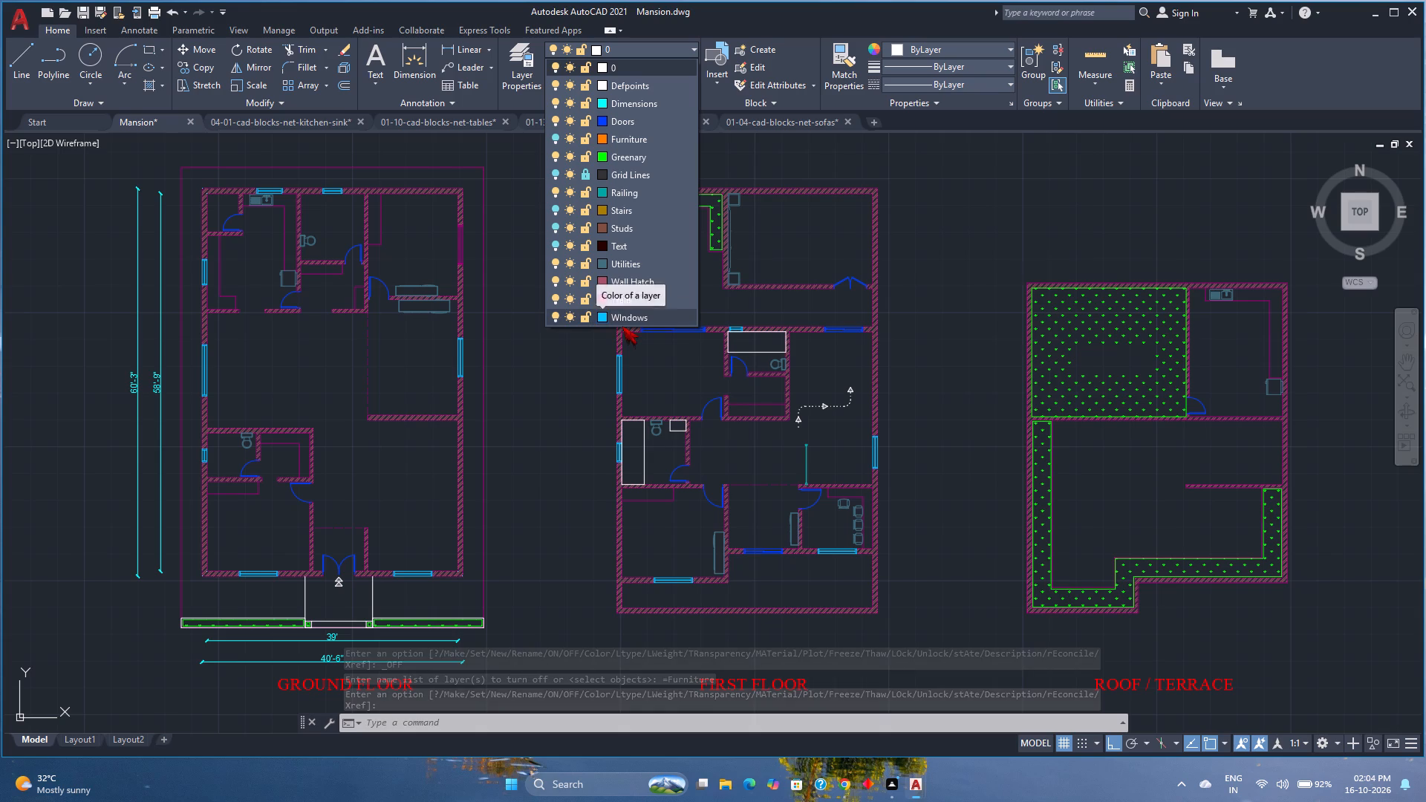
pyautogui.click(556, 121)
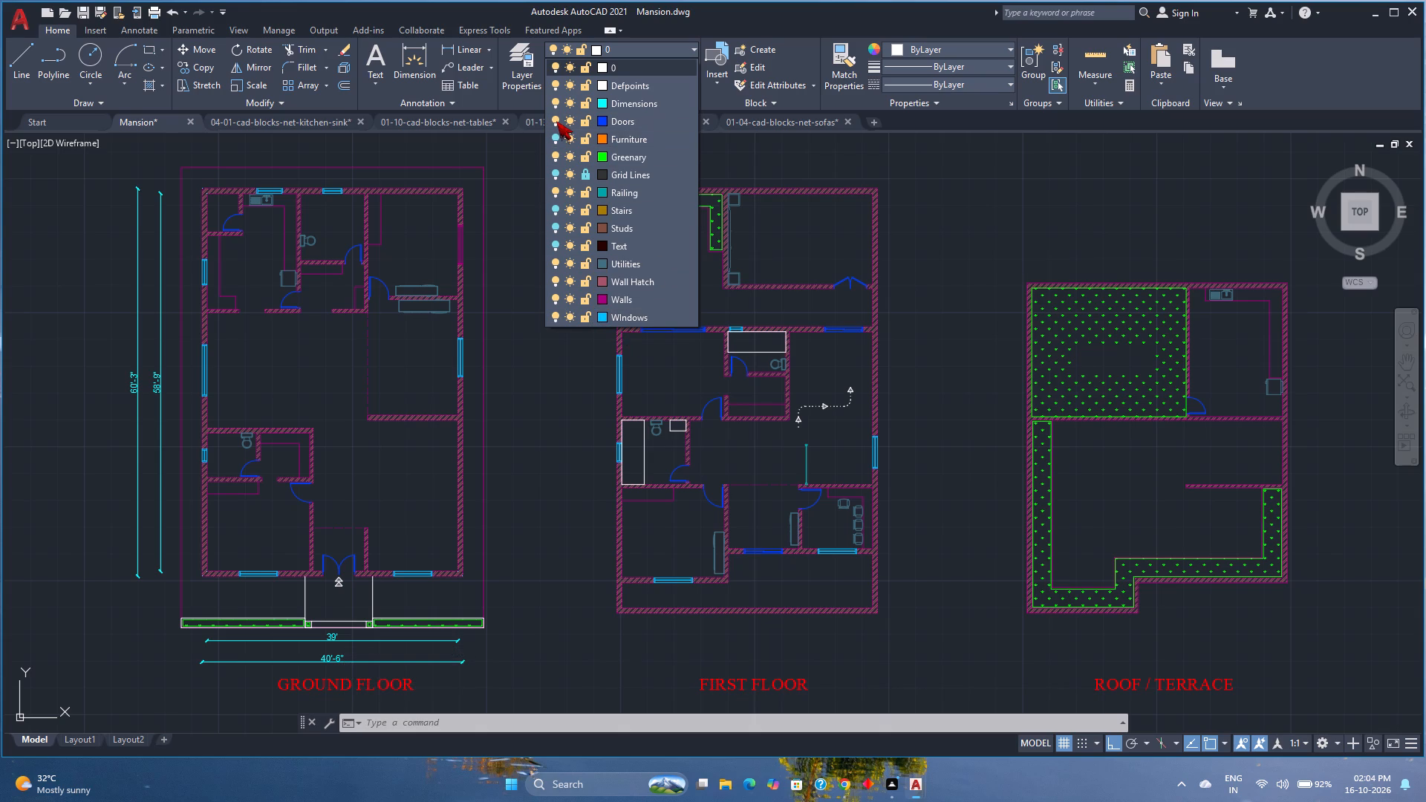
pyautogui.click(556, 261)
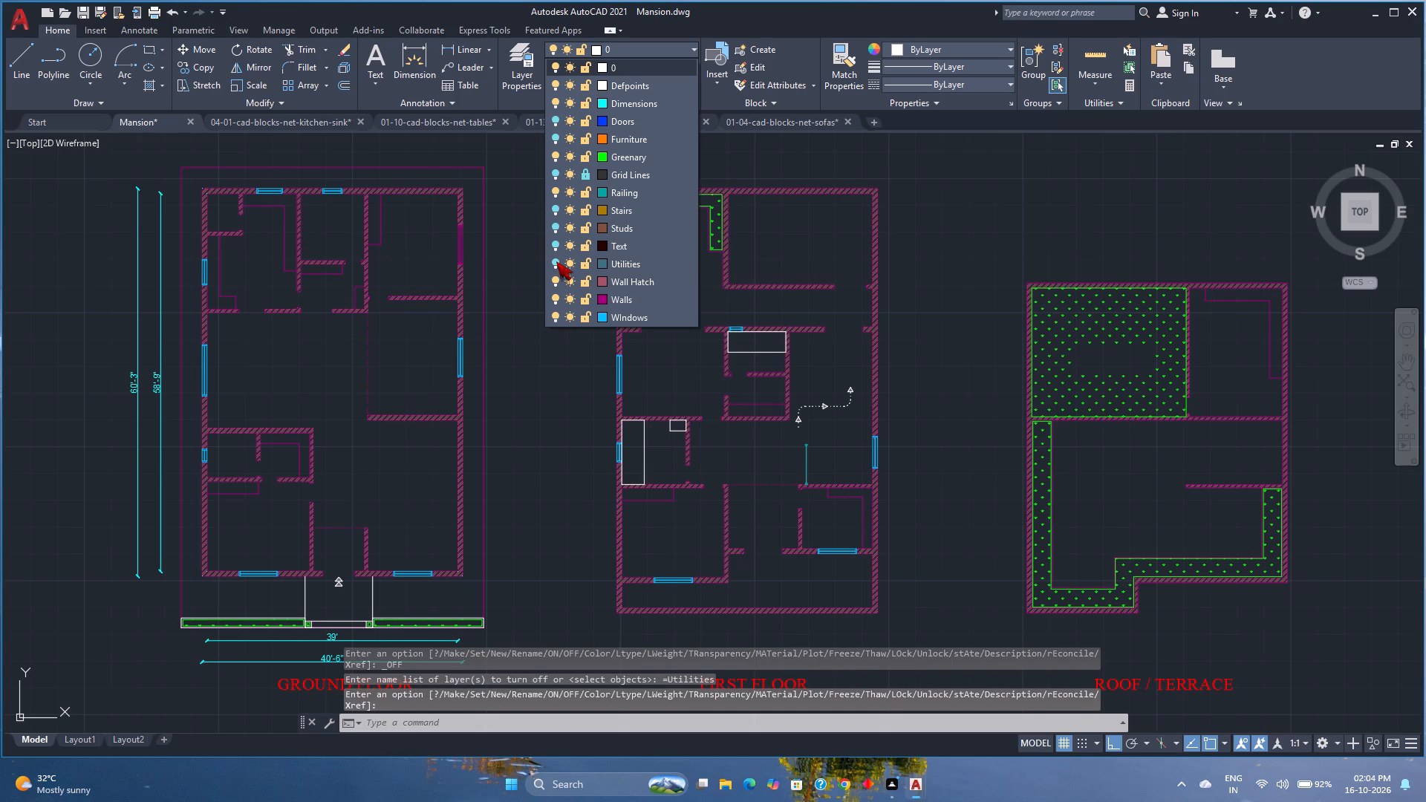
pyautogui.press('Escape')
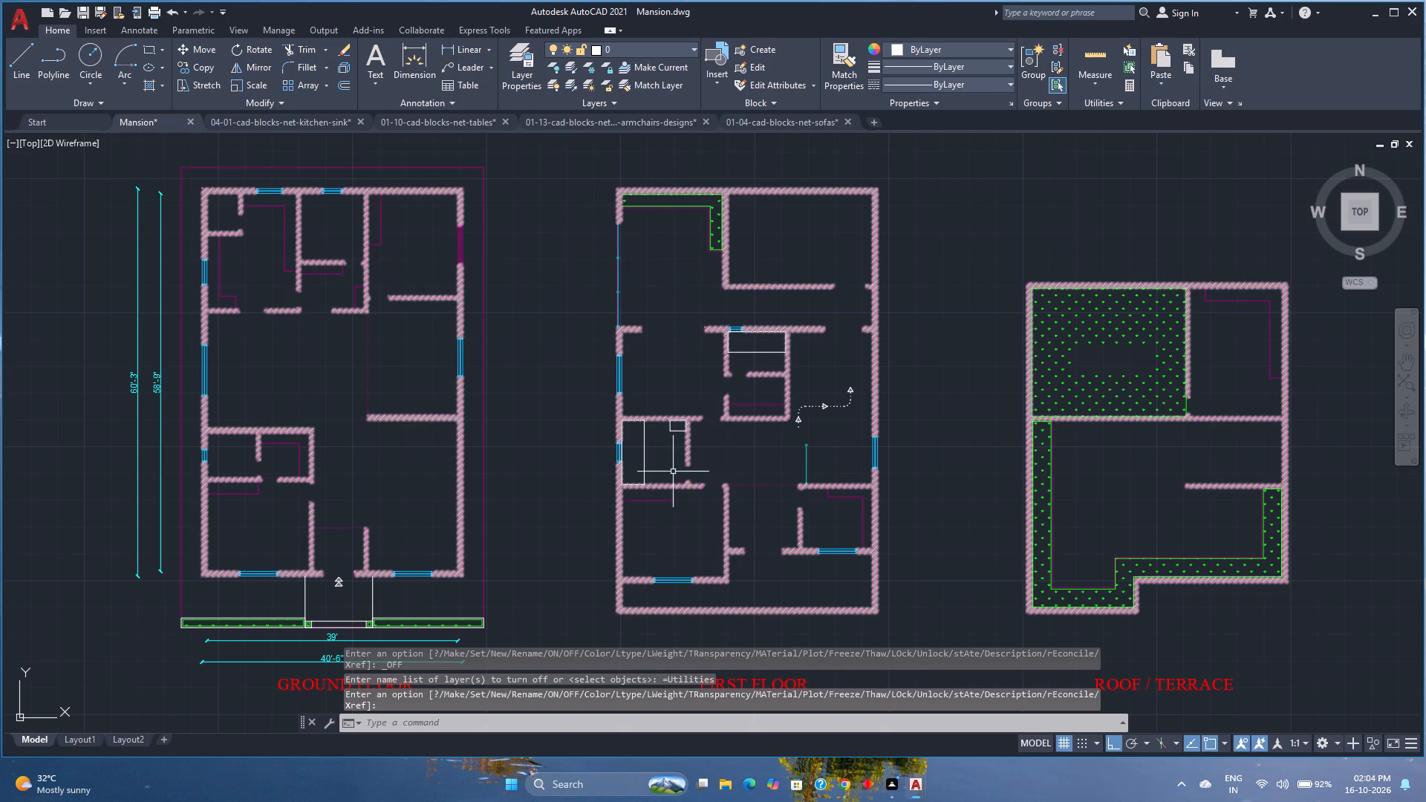
# Move the three white rectangles in the first floor's two bathrooms to the Utilities layer.
pyautogui.scroll(2, 640, 431)
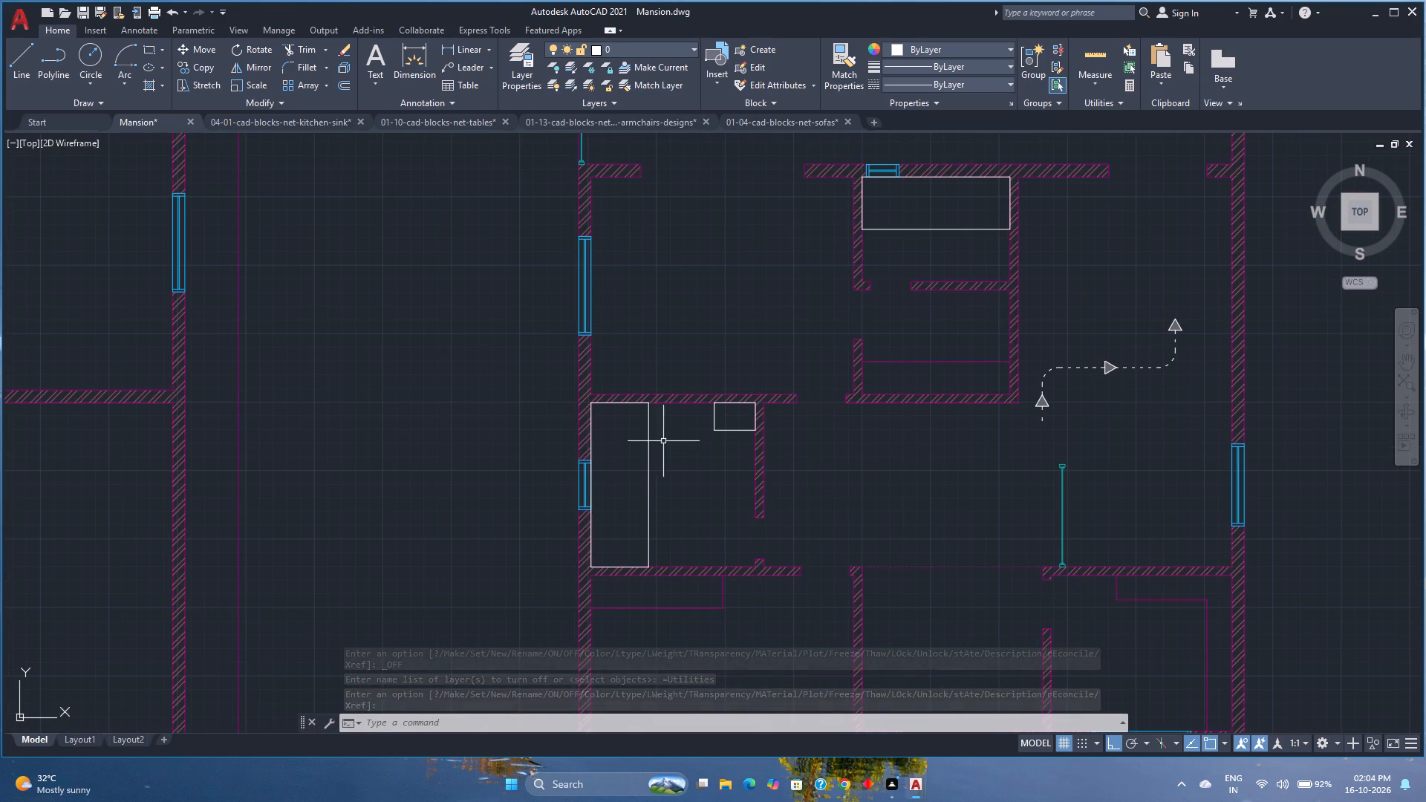
pyautogui.click(735, 454)
pyautogui.click(642, 422)
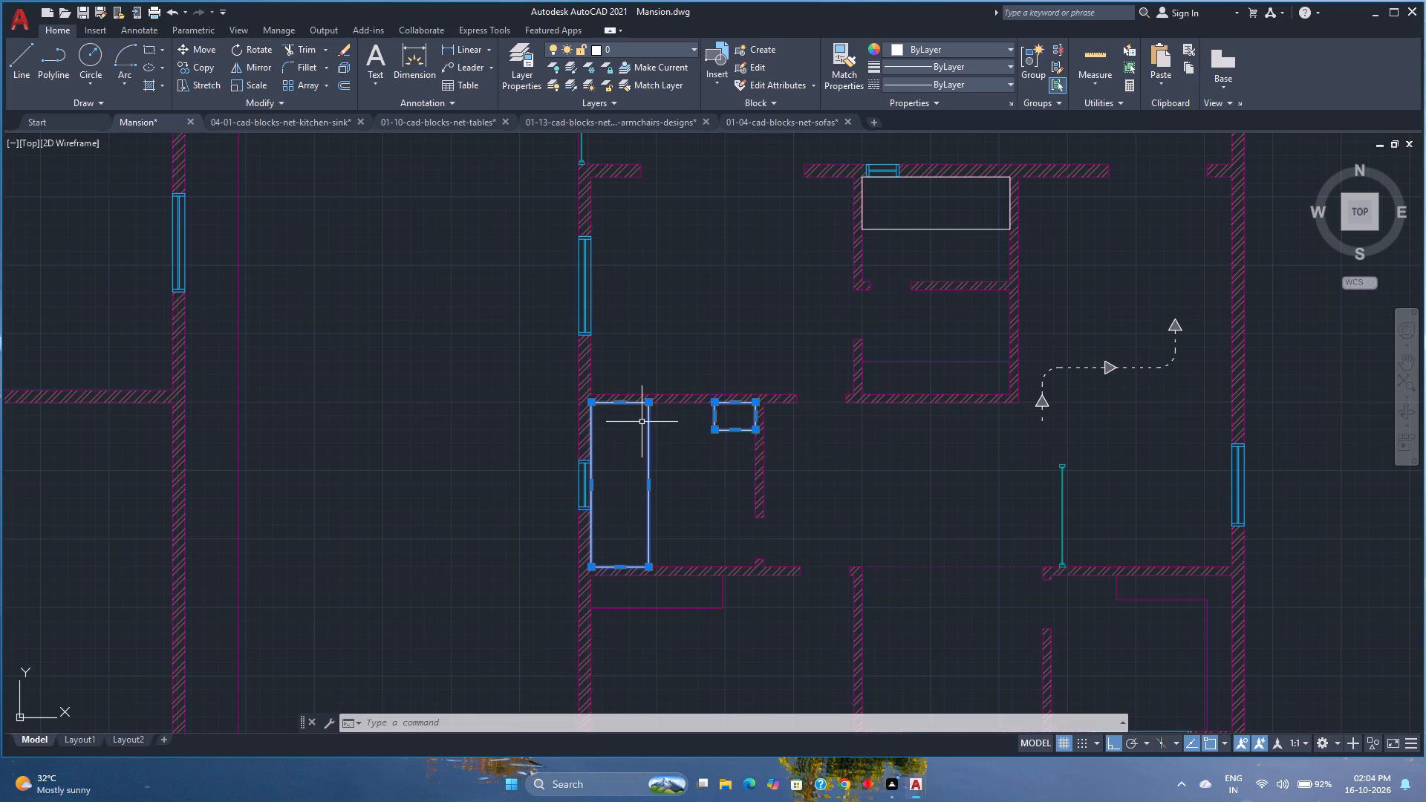
pyautogui.click(907, 248)
pyautogui.click(893, 218)
pyautogui.scroll(-2, 893, 218)
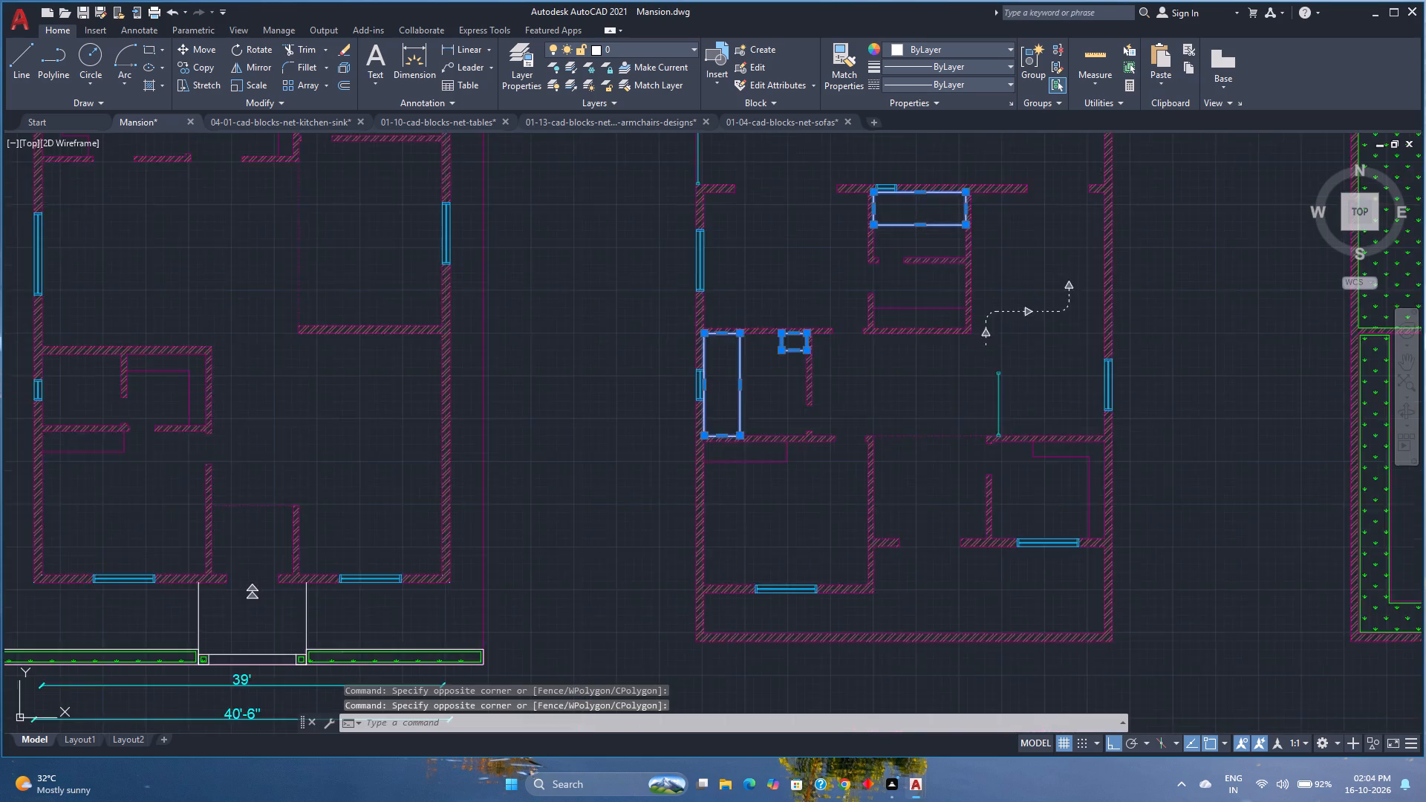
pyautogui.scroll(-1, 573, 333)
pyautogui.moveTo(573, 333); pyautogui.dragTo(537, 440, button='middle')
pyautogui.middleClick(537, 440)
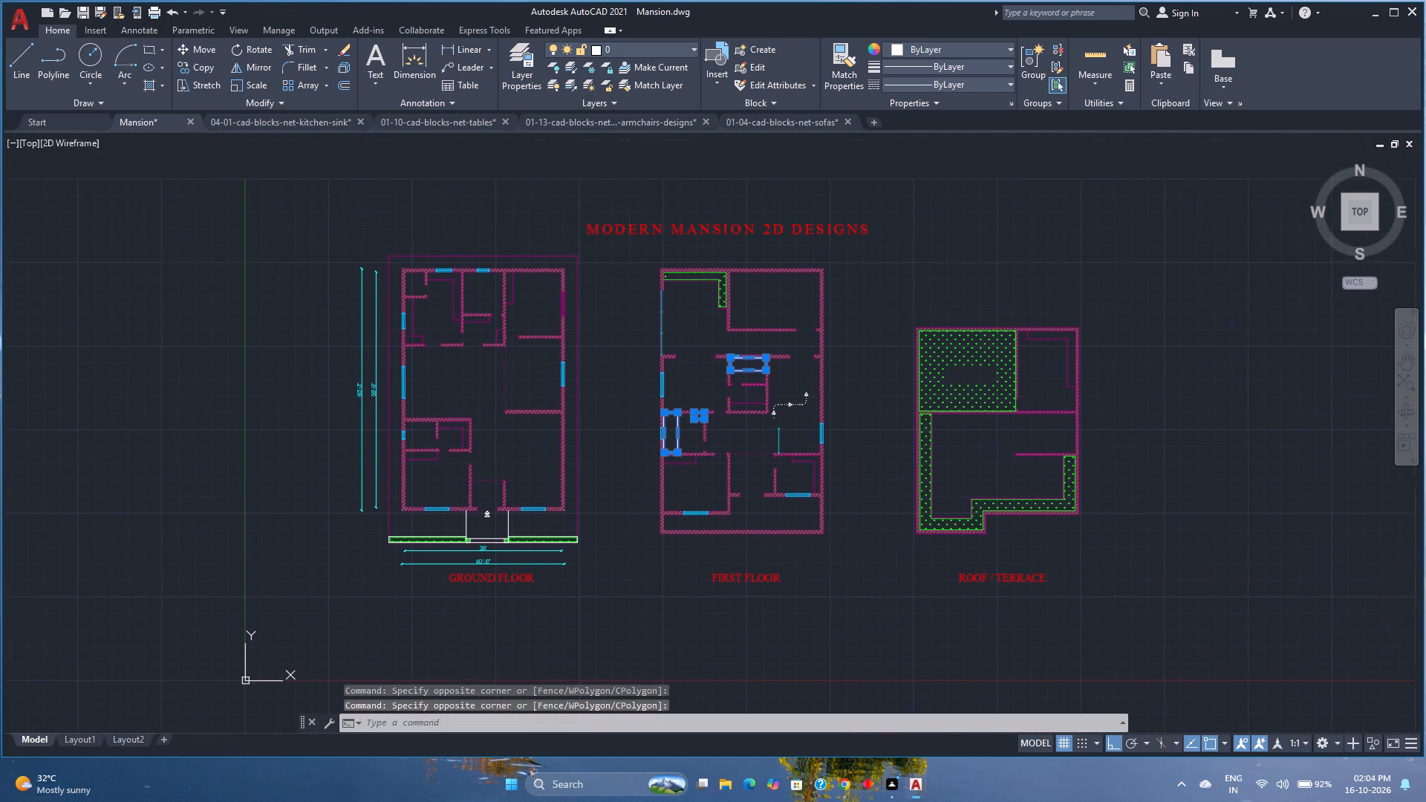
pyautogui.click(668, 45)
pyautogui.click(637, 270)
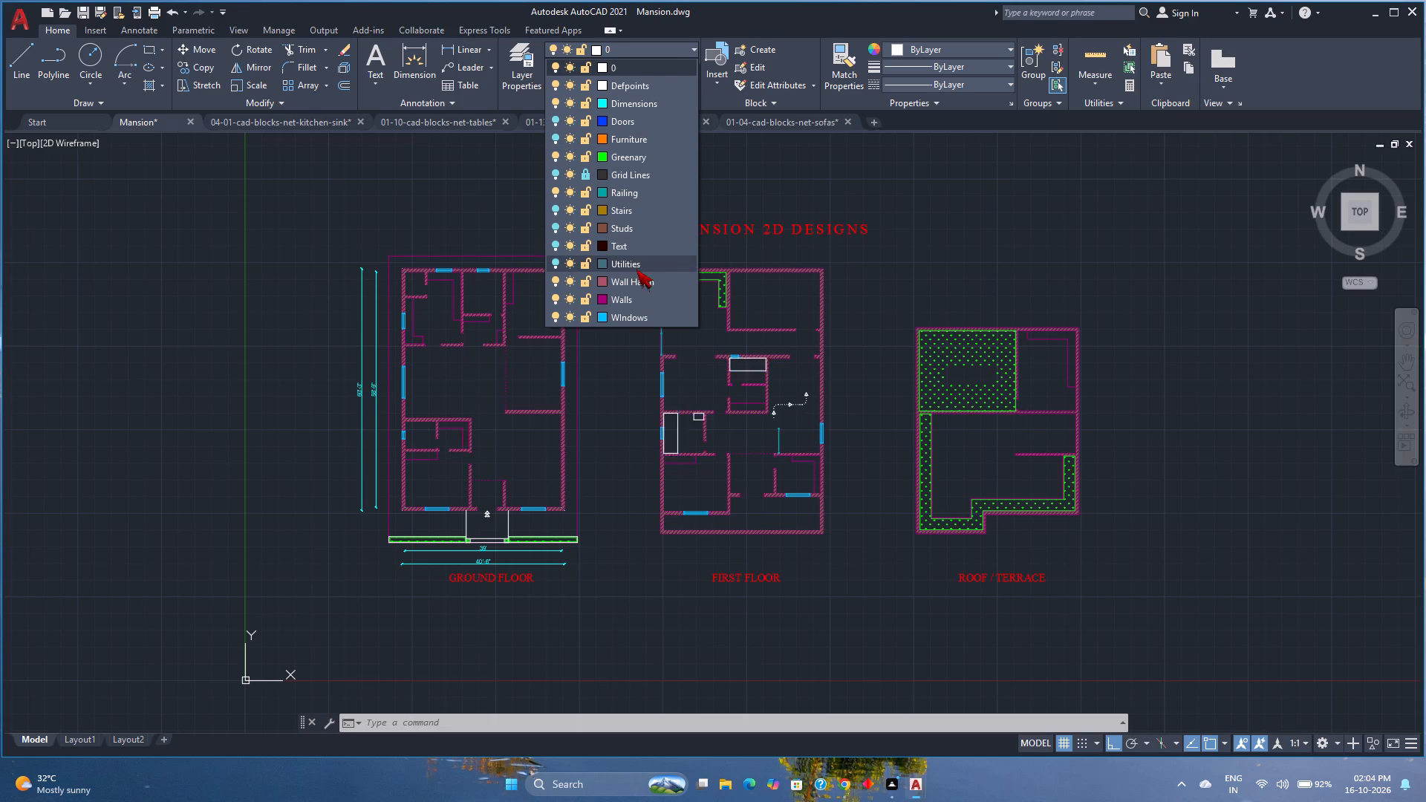
pyautogui.click(813, 411)
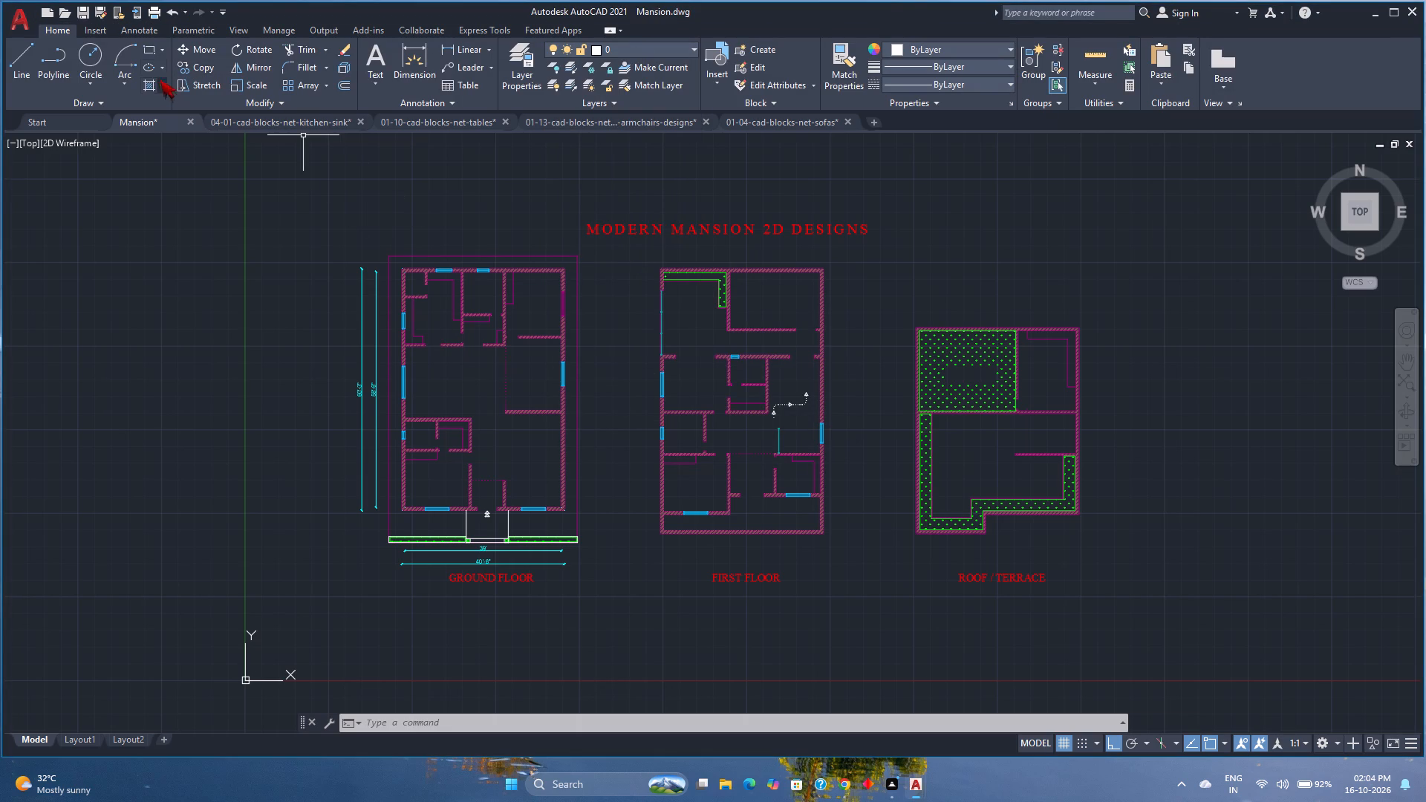
# Fill the ground floor rooms, foyer and entrance, all first floor areas, and the roof's utility and open terrace areas with a SOLID hatch.
pyautogui.click(160, 83)
pyautogui.click(163, 110)
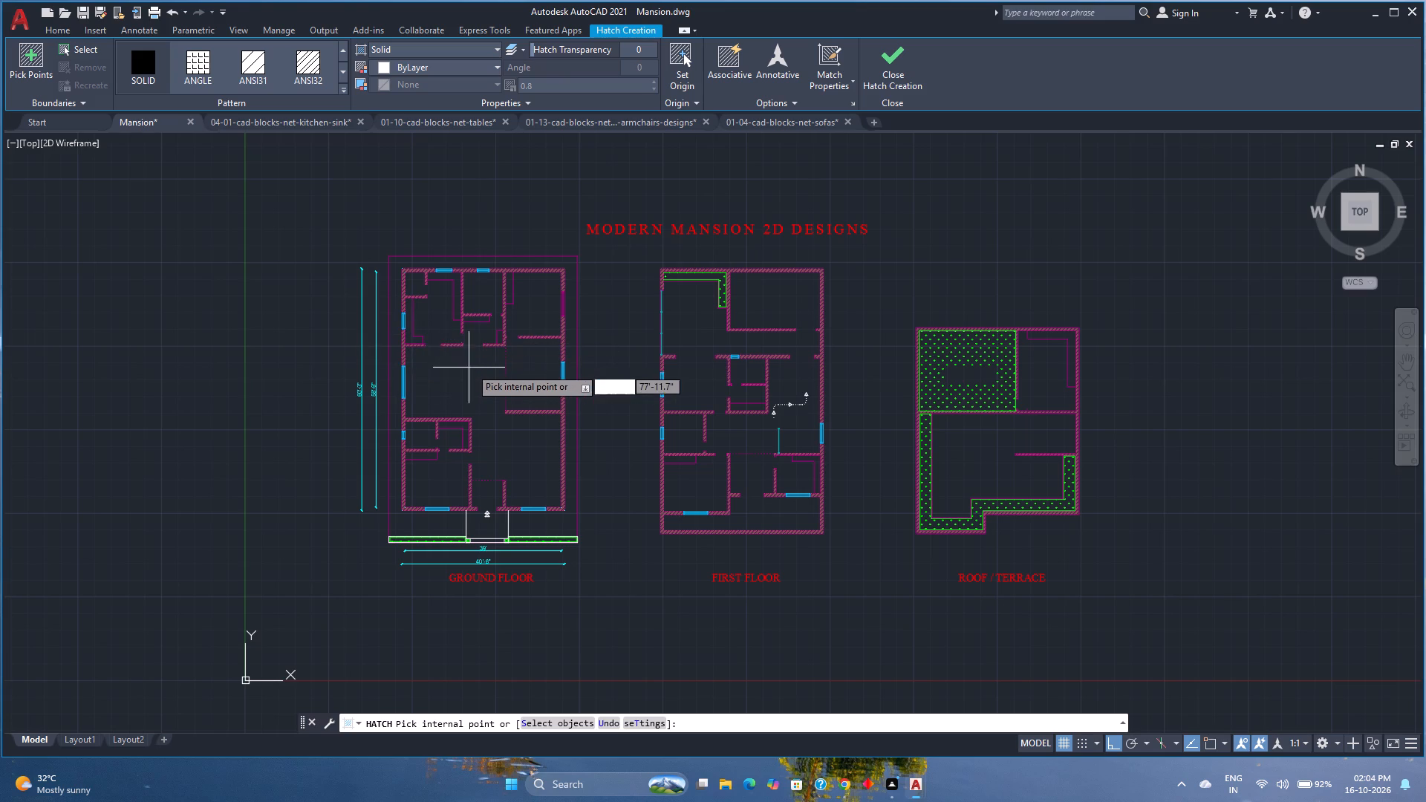
pyautogui.click(521, 456)
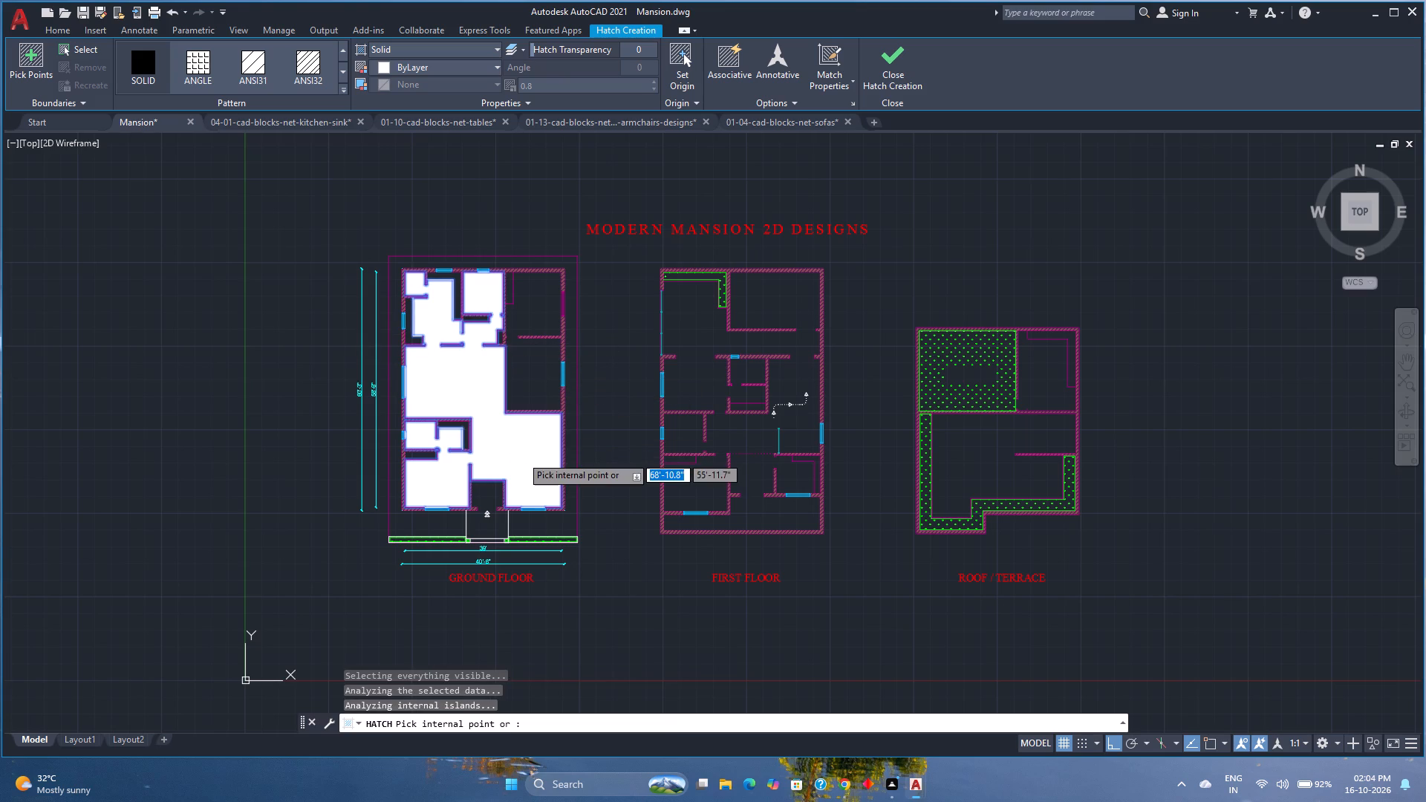
pyautogui.click(529, 385)
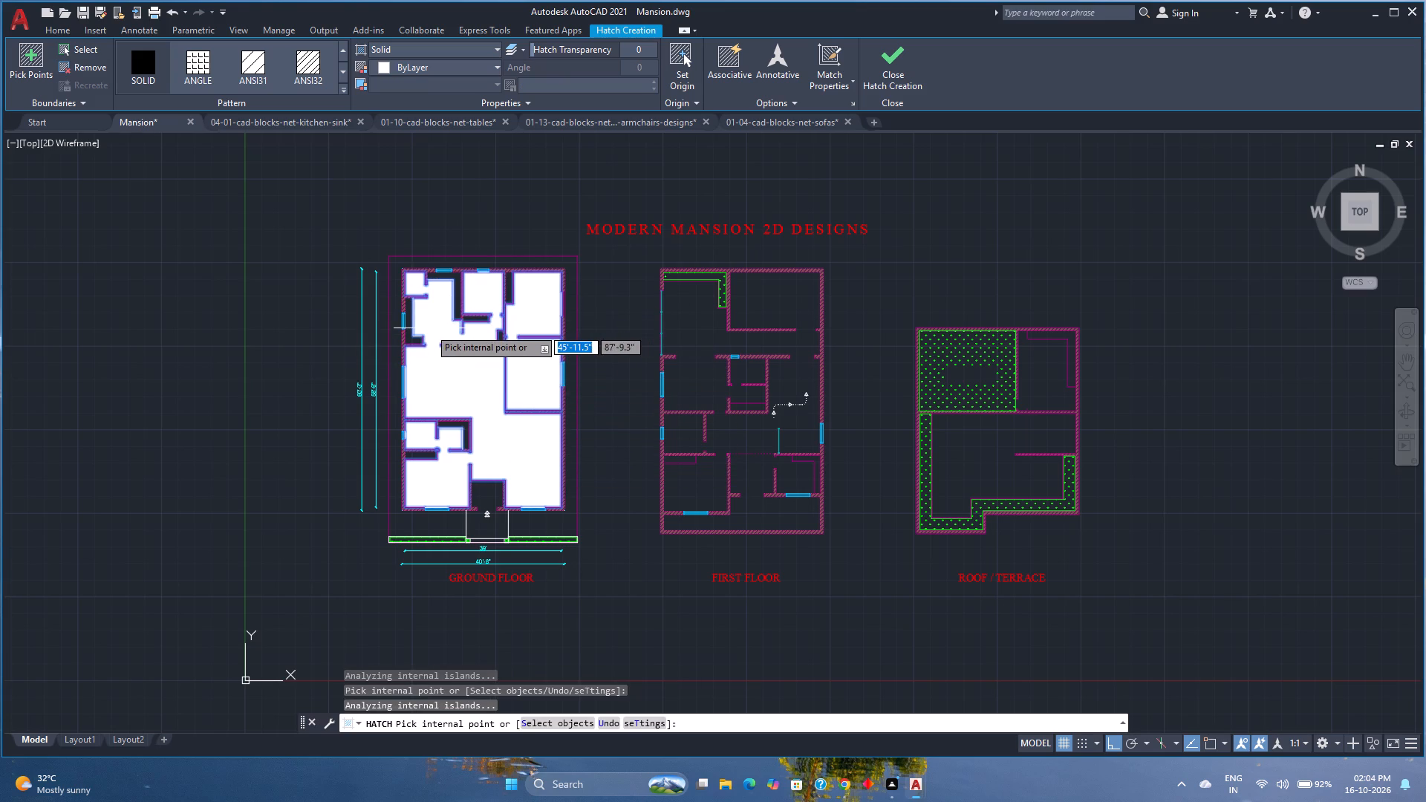
pyautogui.click(676, 379)
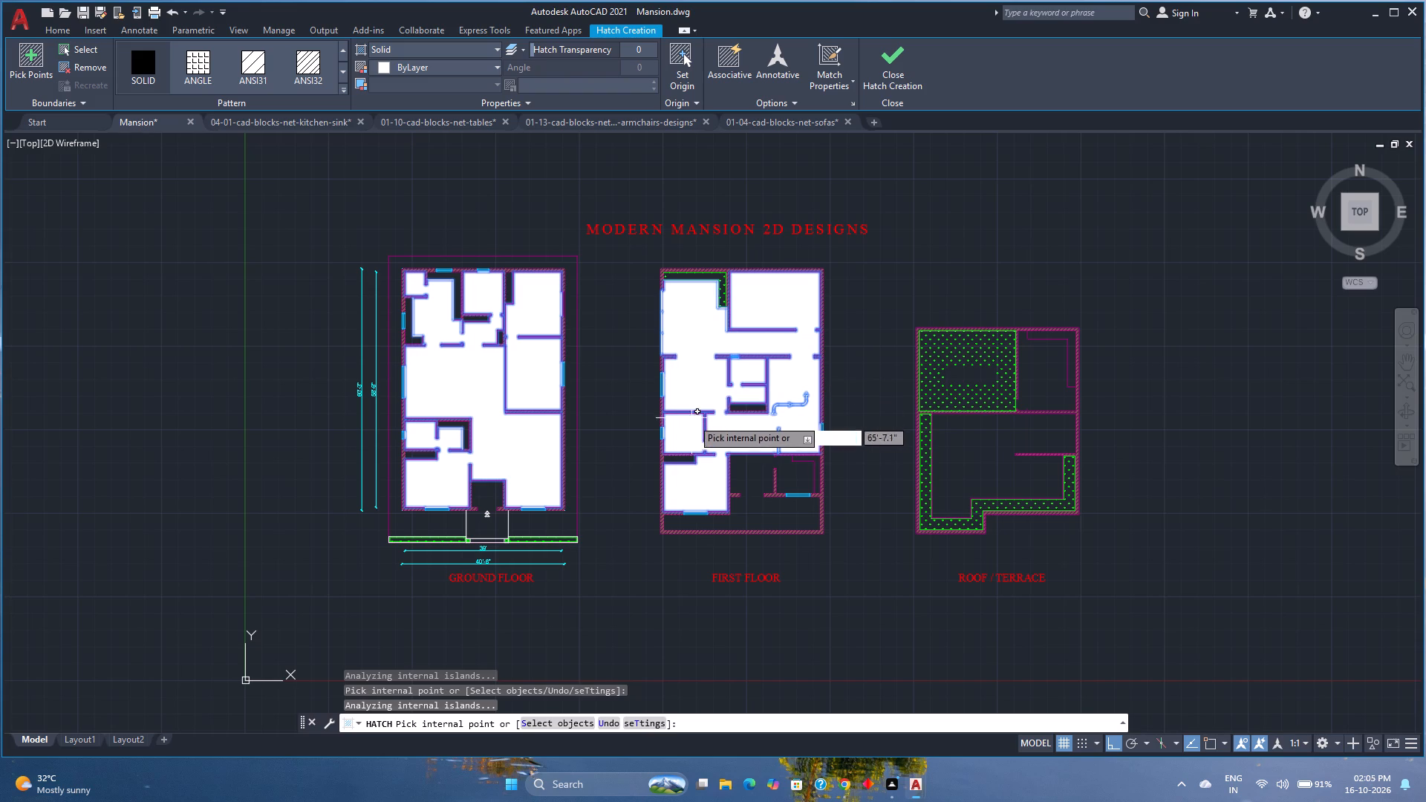
pyautogui.click(761, 474)
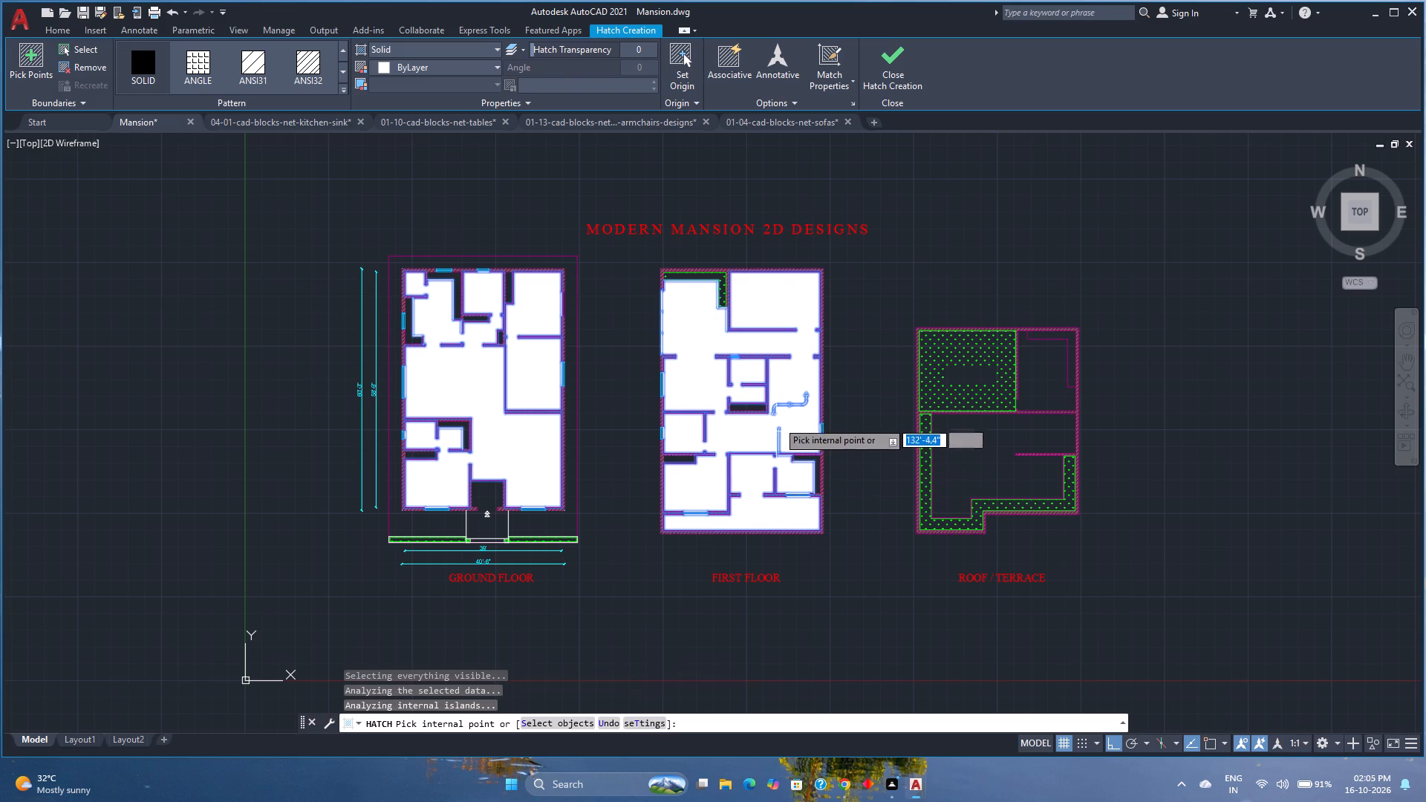
pyautogui.click(977, 461)
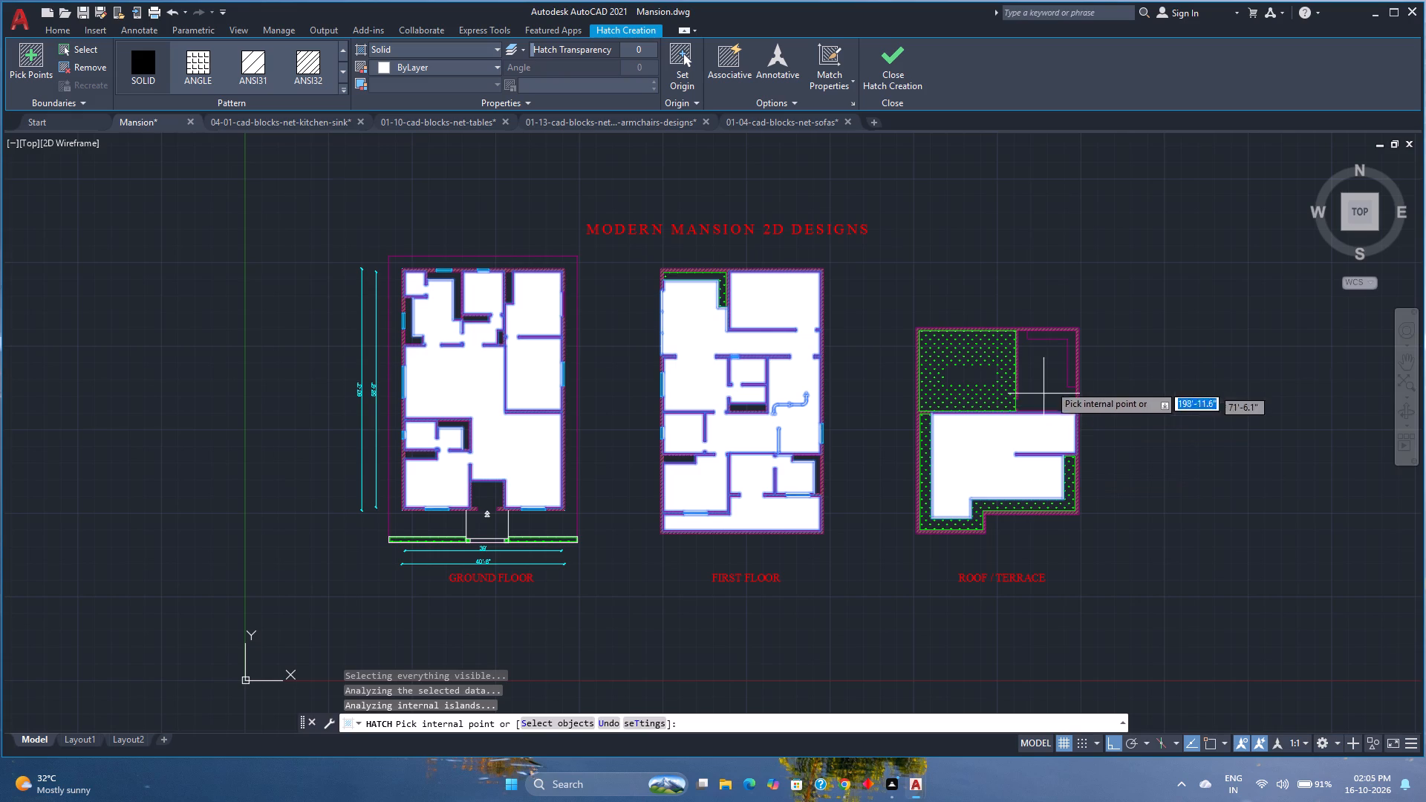
pyautogui.click(1049, 384)
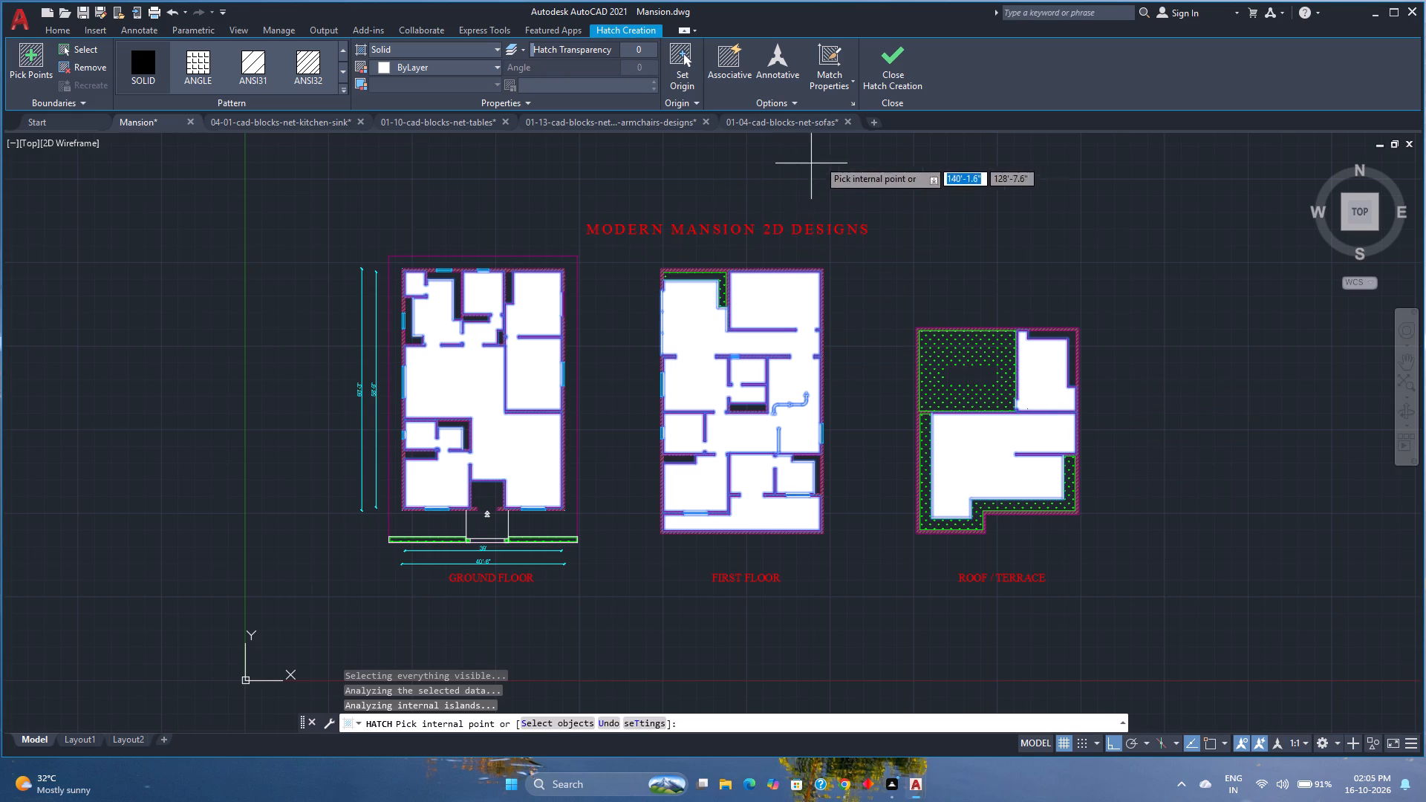
pyautogui.click(486, 497)
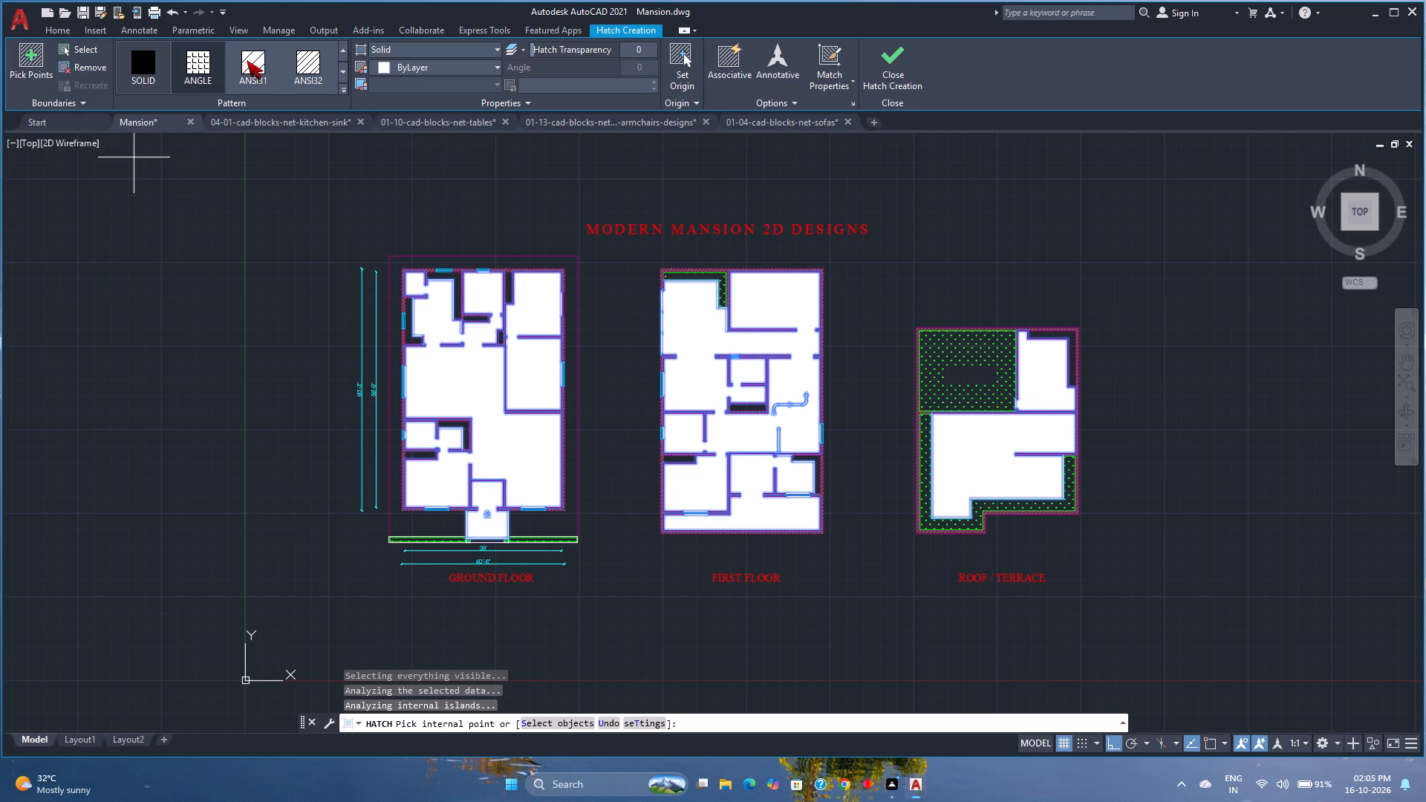
# Set the floor hatch colour to 254,234,185 and its transparency to 90.
pyautogui.click(457, 62)
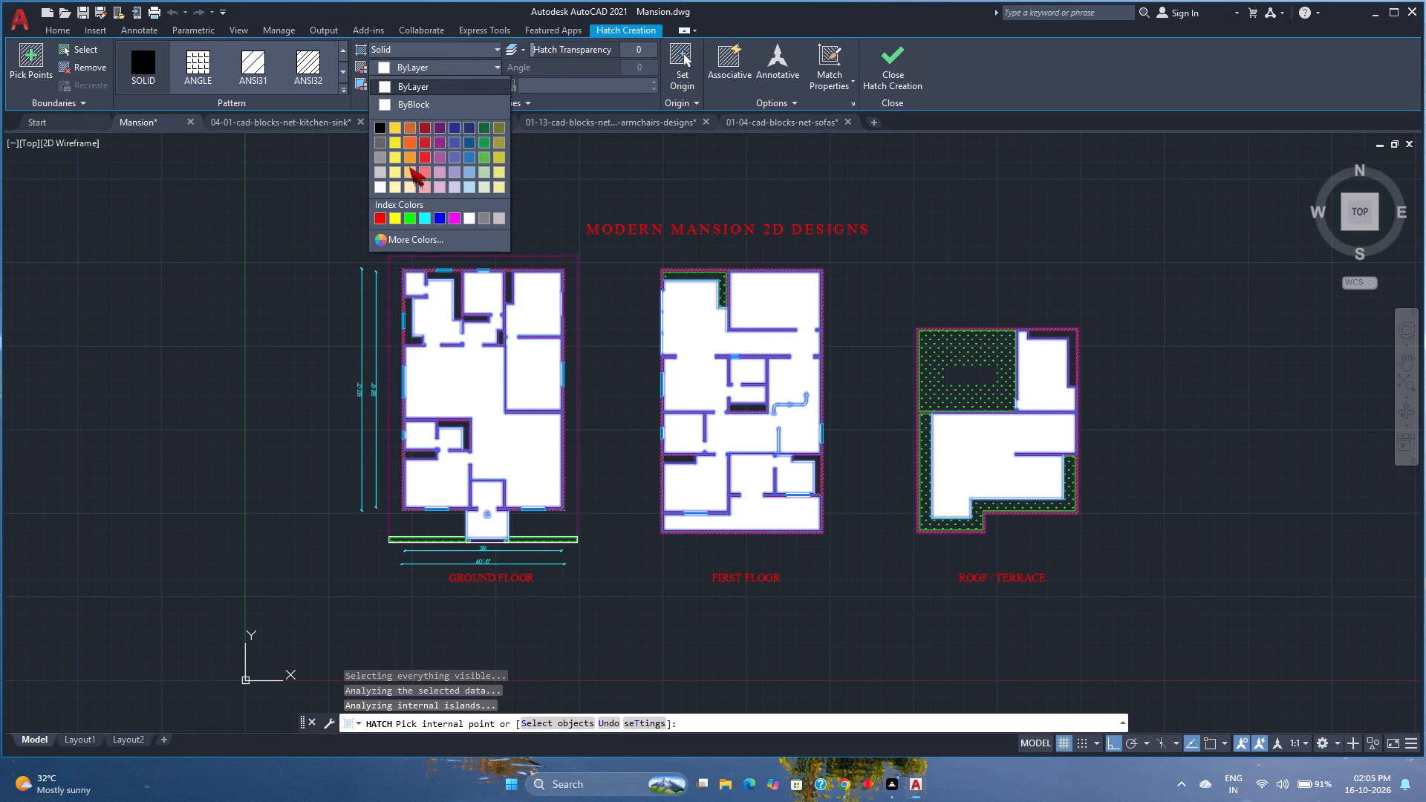
pyautogui.click(408, 185)
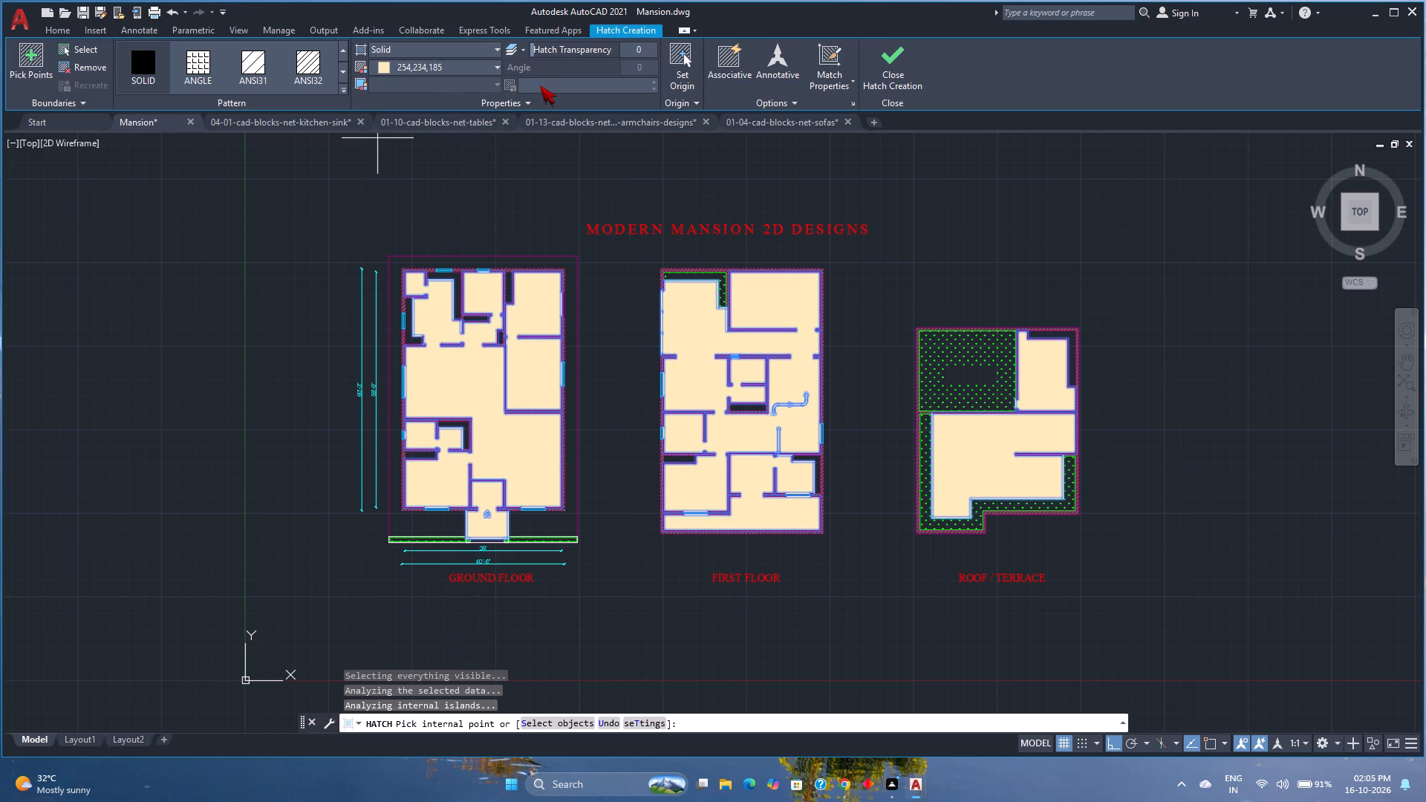
pyautogui.moveTo(533, 46); pyautogui.dragTo(596, 54)
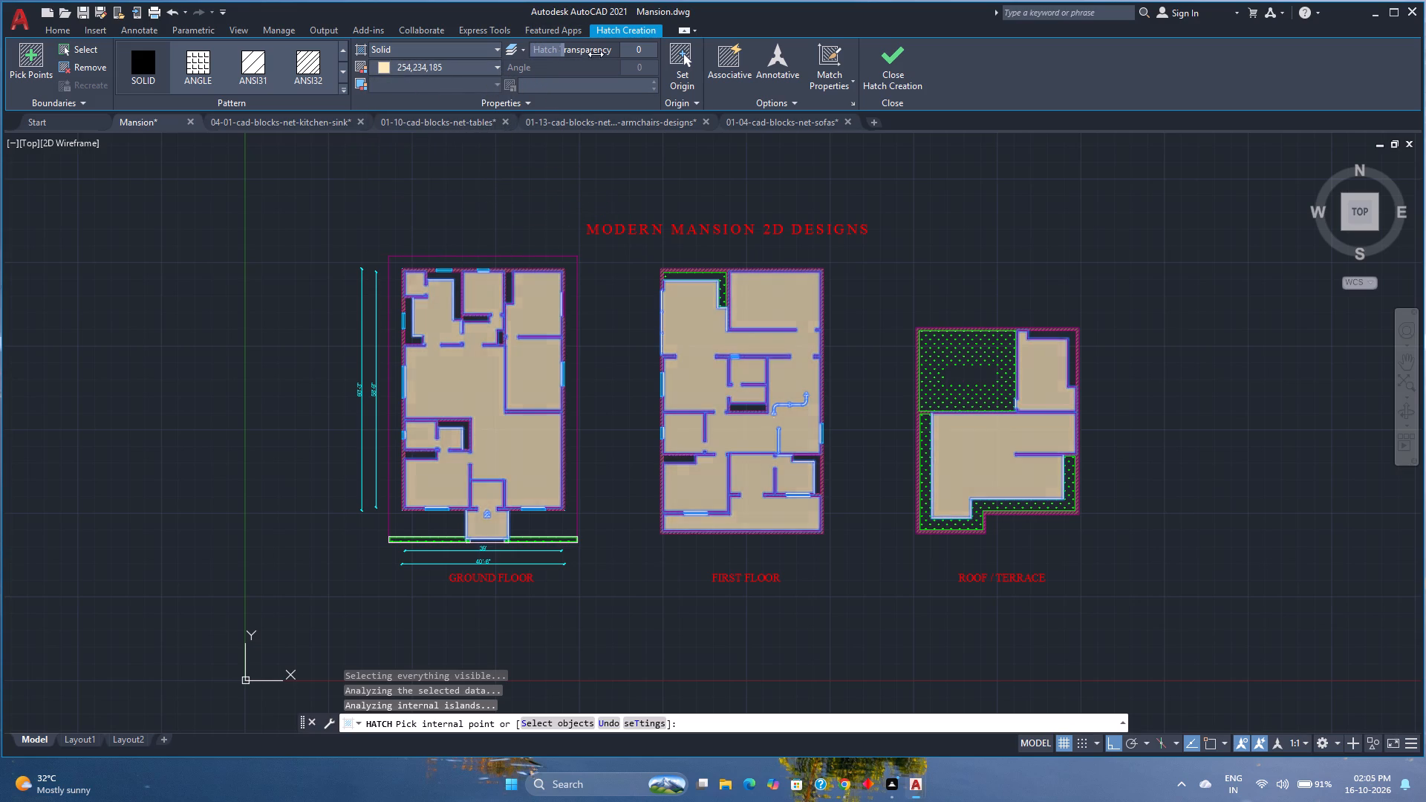
pyautogui.moveTo(596, 54); pyautogui.dragTo(643, 53)
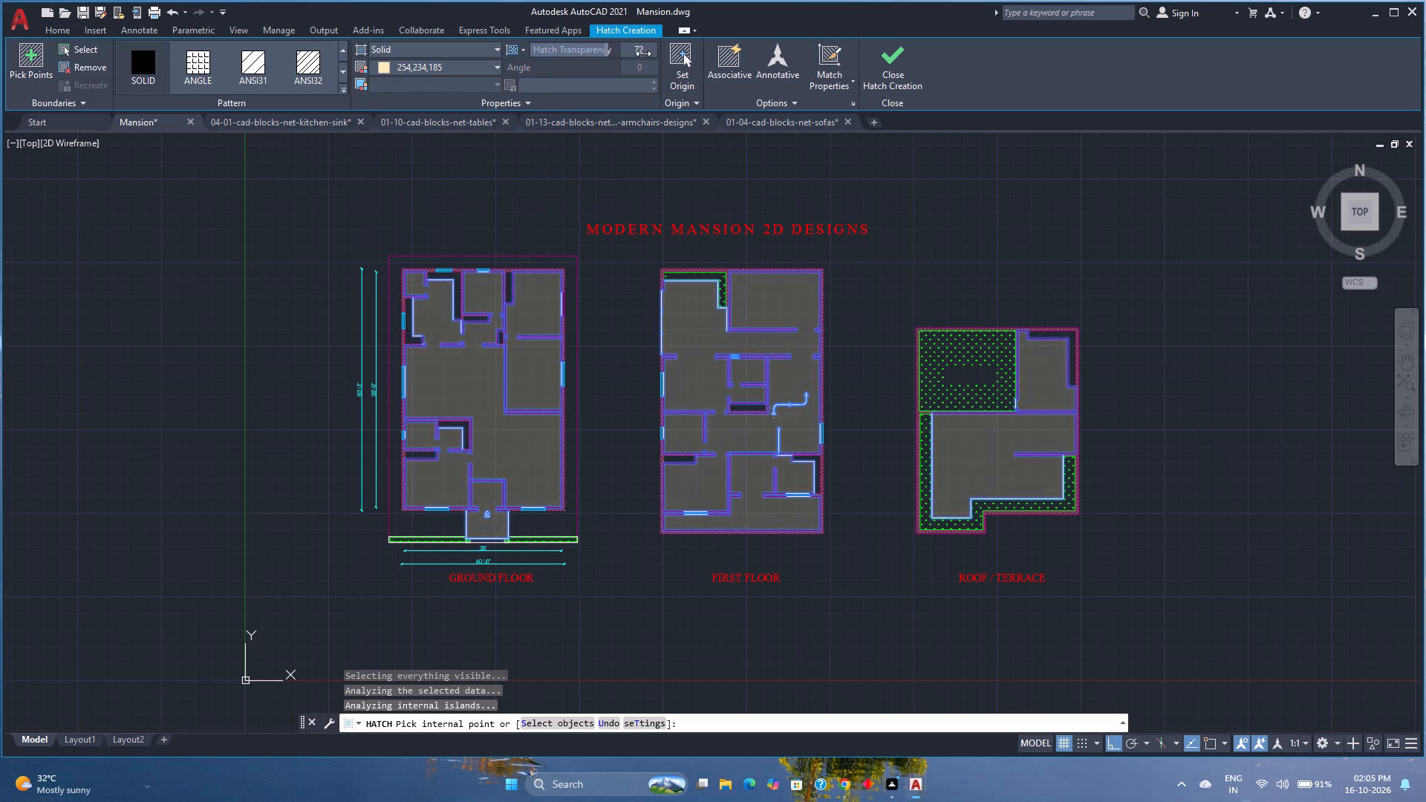
pyautogui.moveTo(643, 53); pyautogui.dragTo(655, 53)
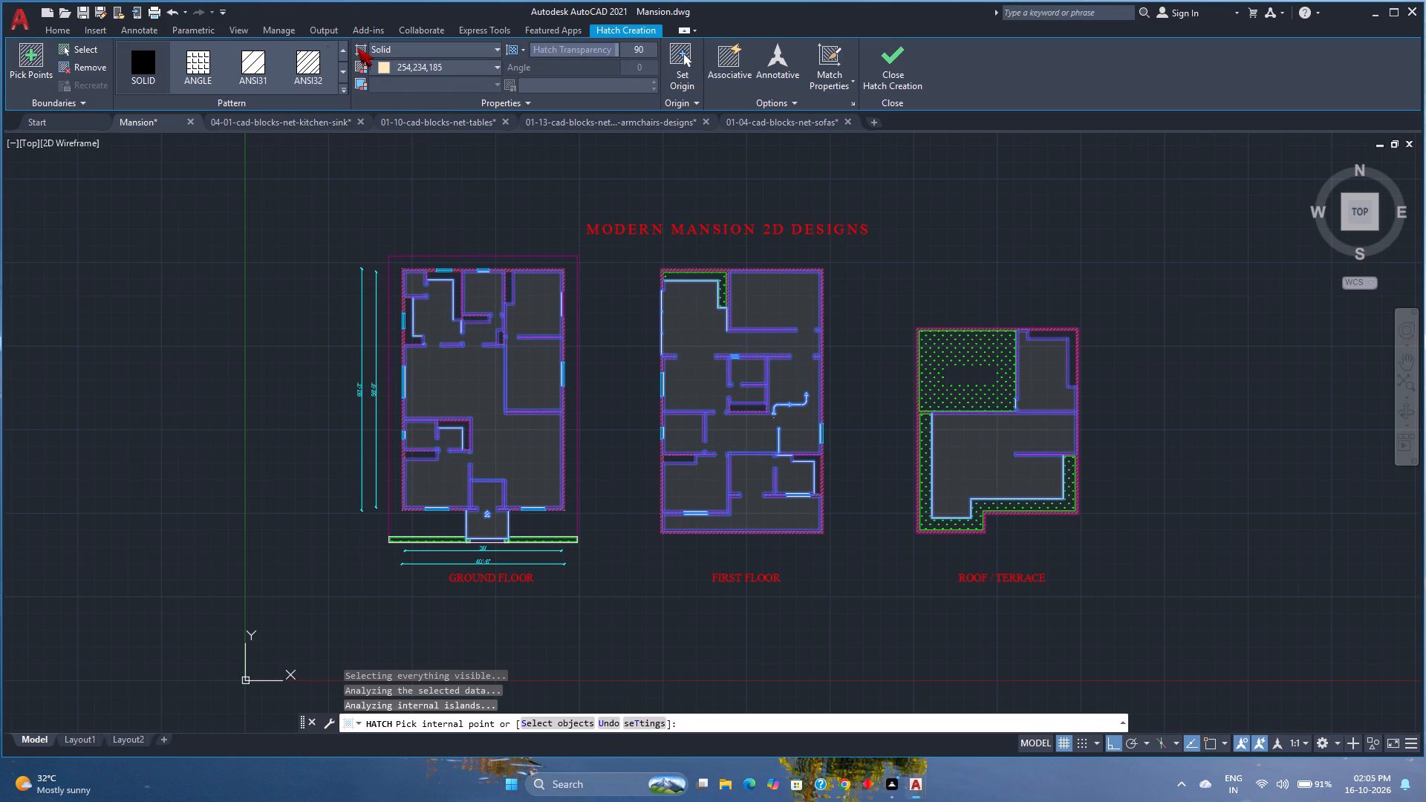
# Turn the Text, Studs, Stairs, Furniture, Doors and Utilities layers back on and finish the floor hatch.
pyautogui.click(59, 32)
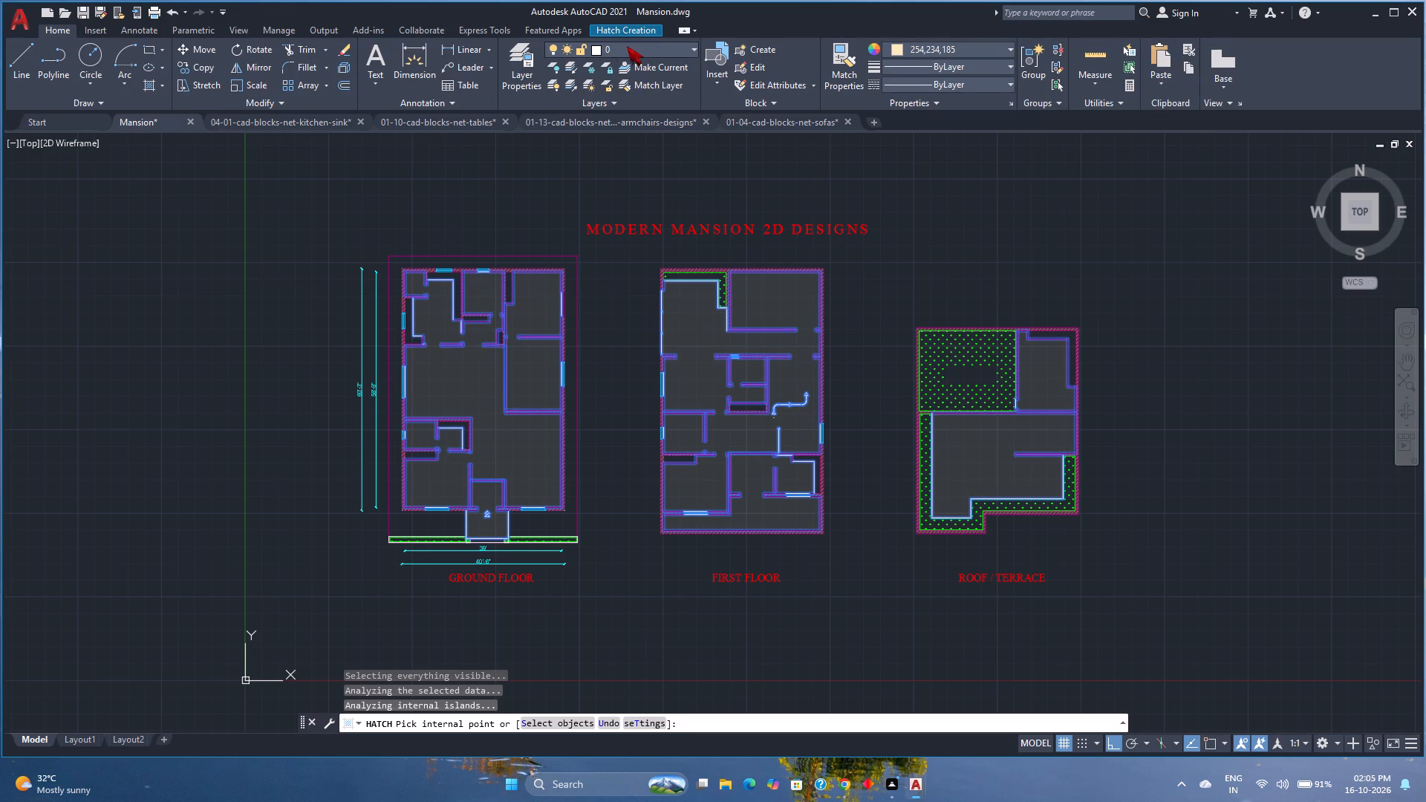
pyautogui.click(631, 46)
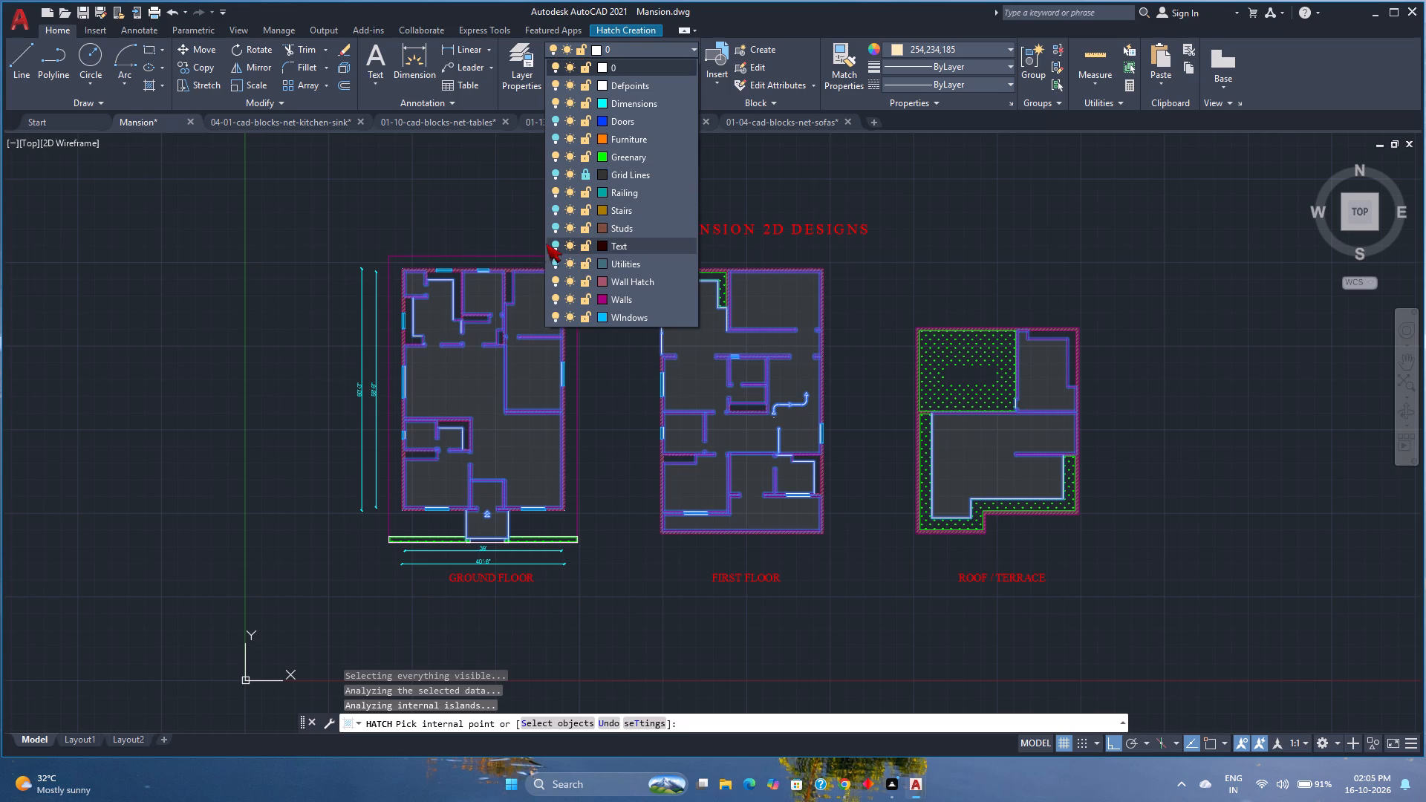
pyautogui.click(553, 244)
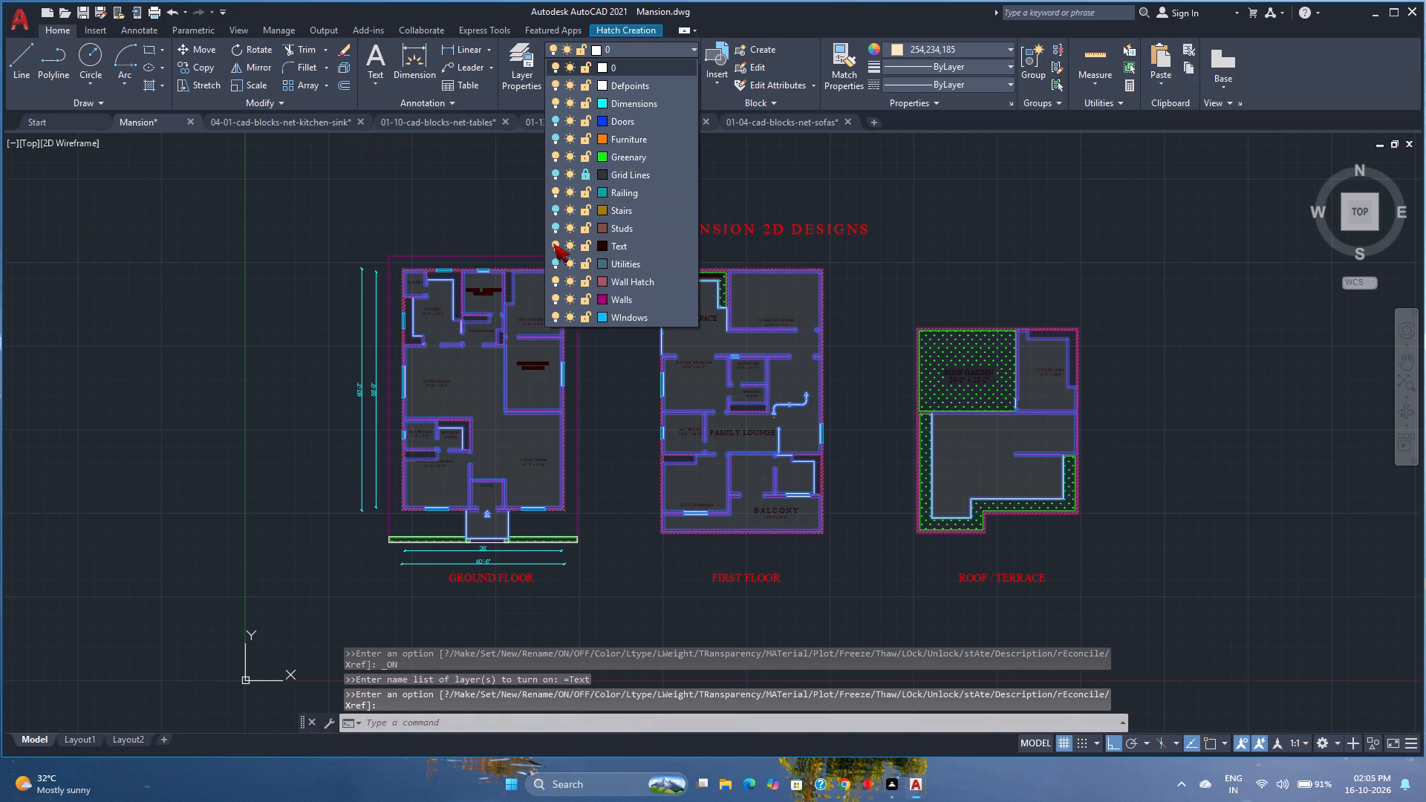
pyautogui.click(554, 226)
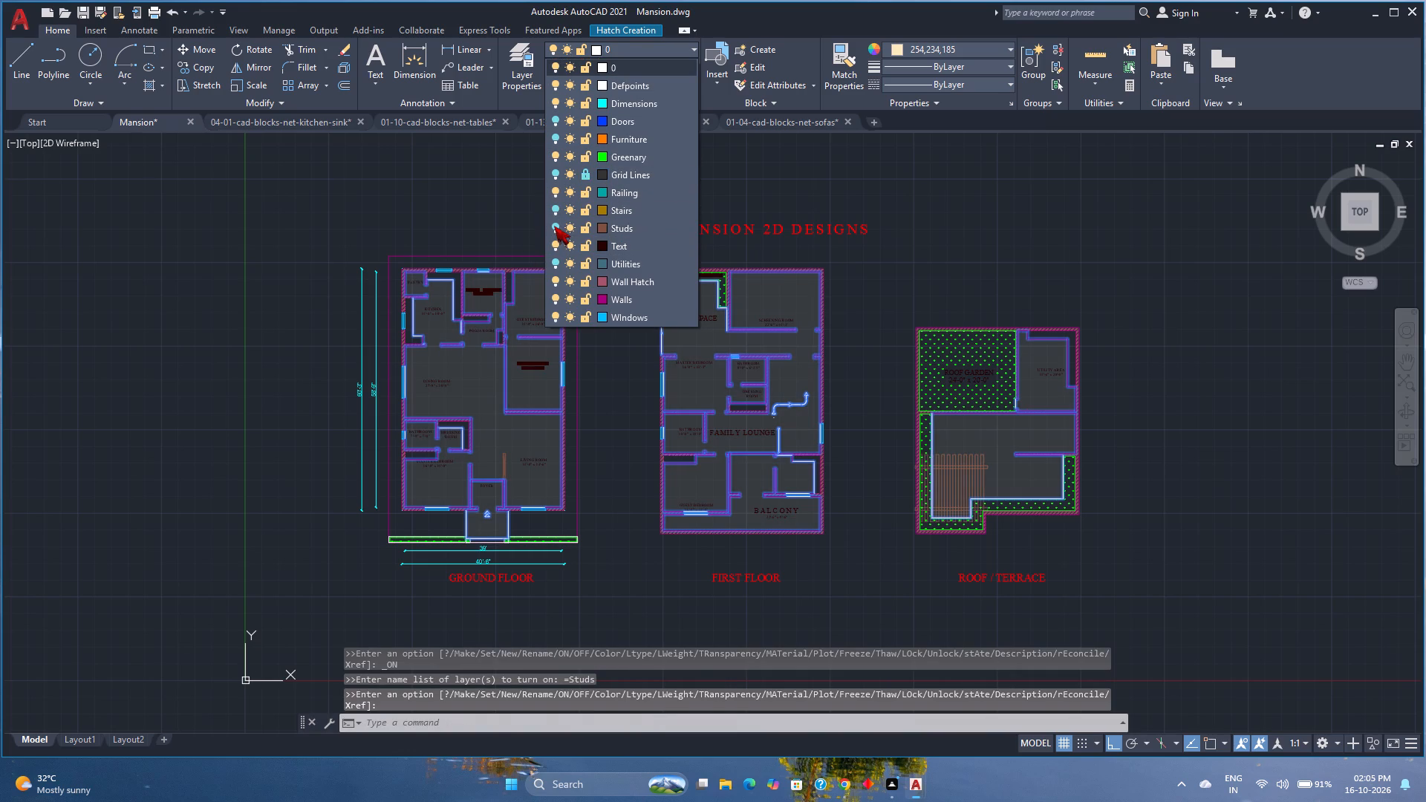
pyautogui.click(557, 210)
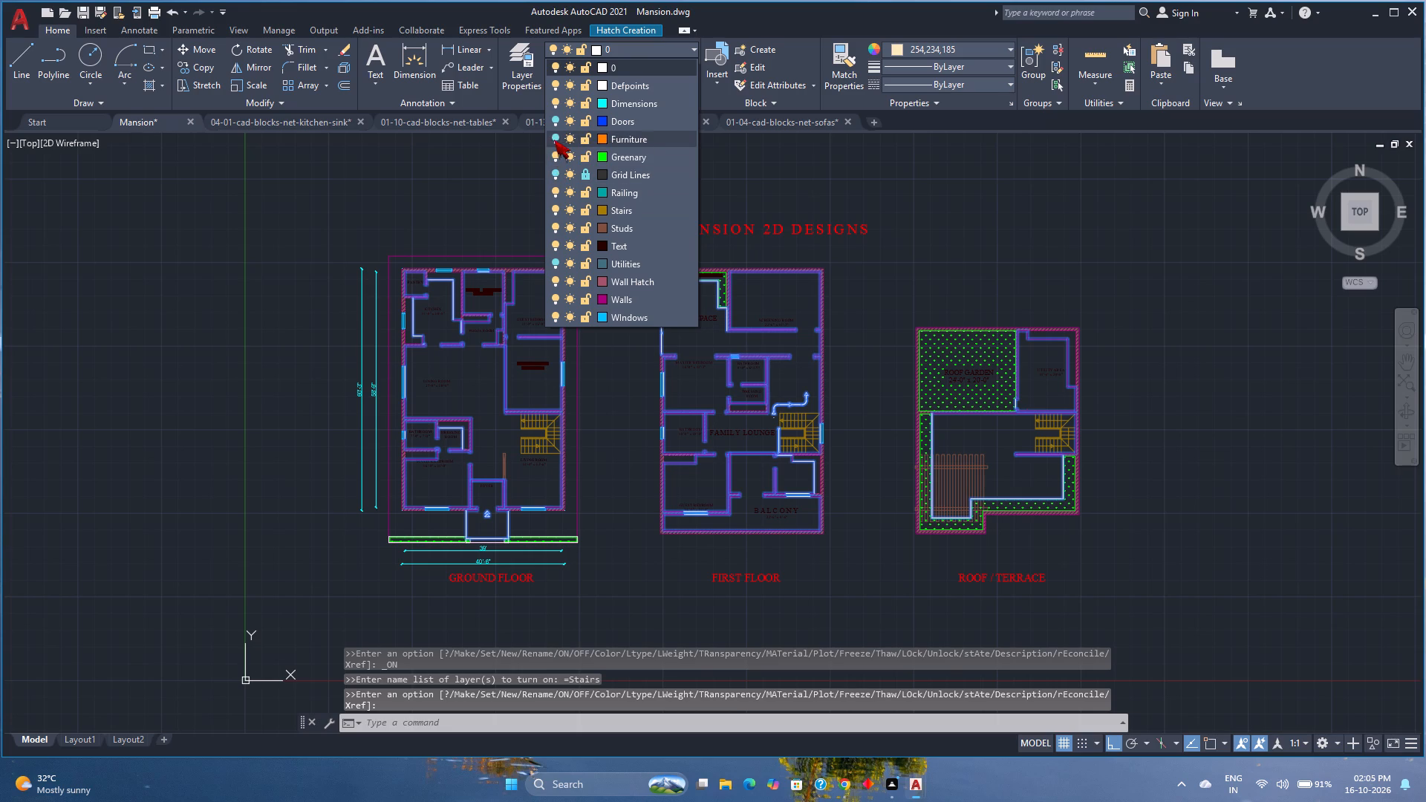
pyautogui.click(554, 137)
pyautogui.click(554, 121)
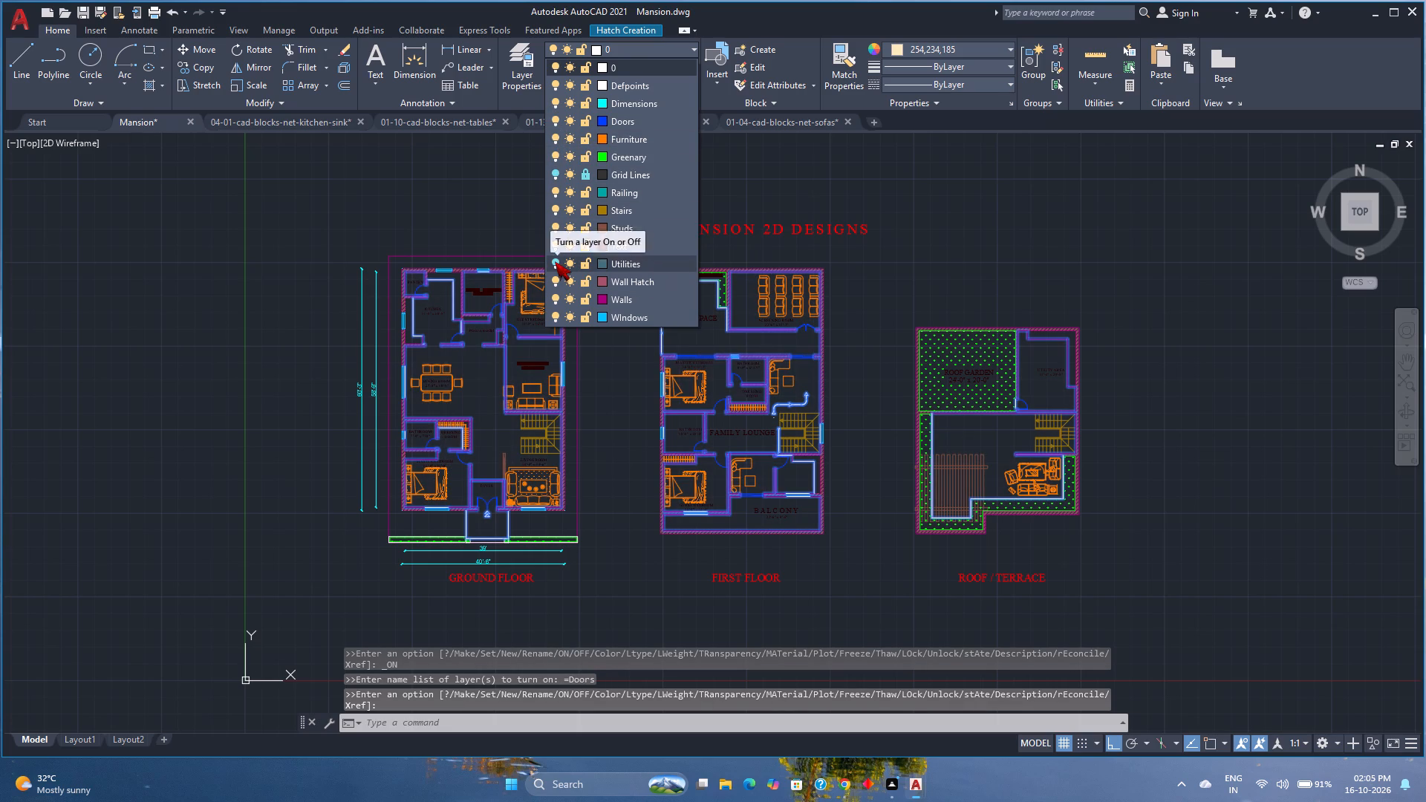
pyautogui.click(555, 261)
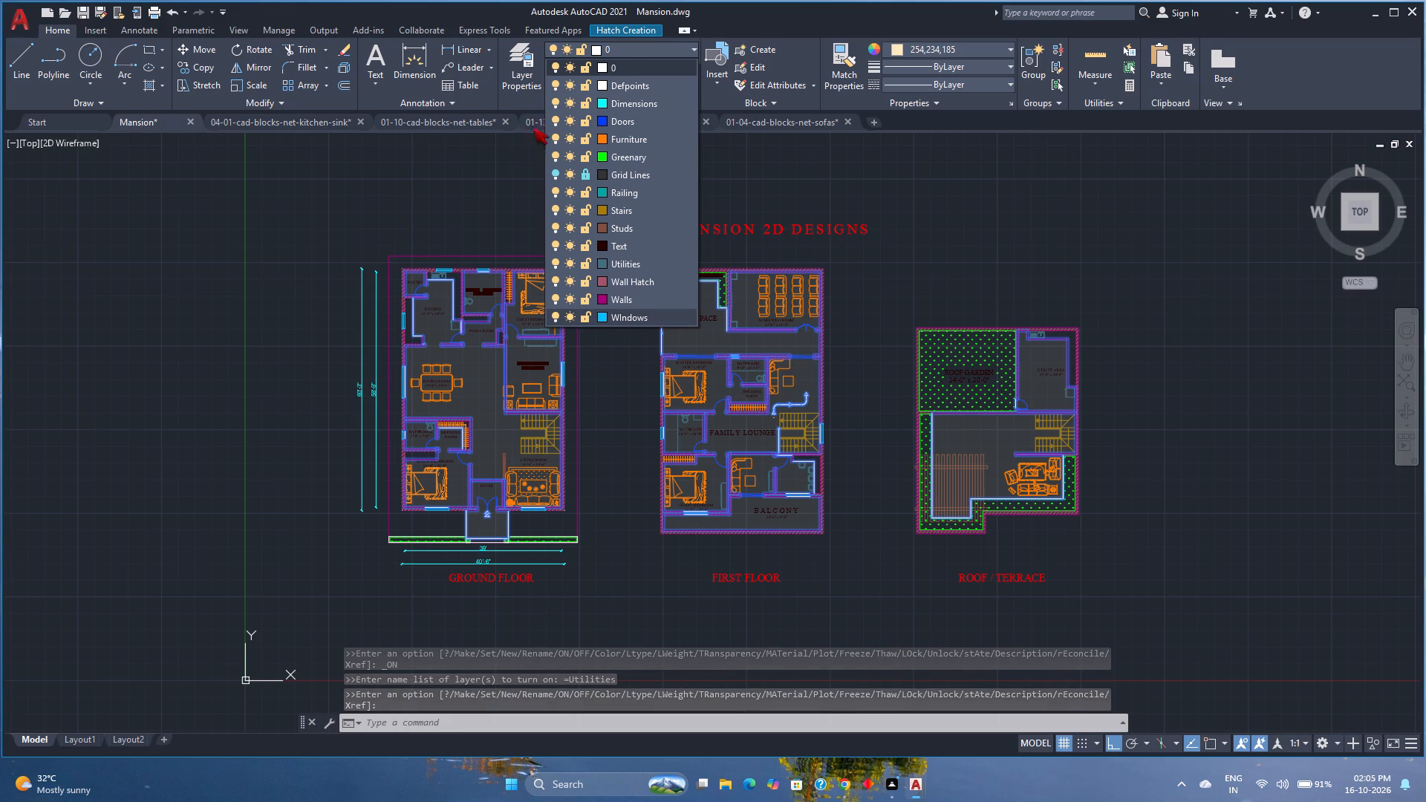
pyautogui.click(356, 225)
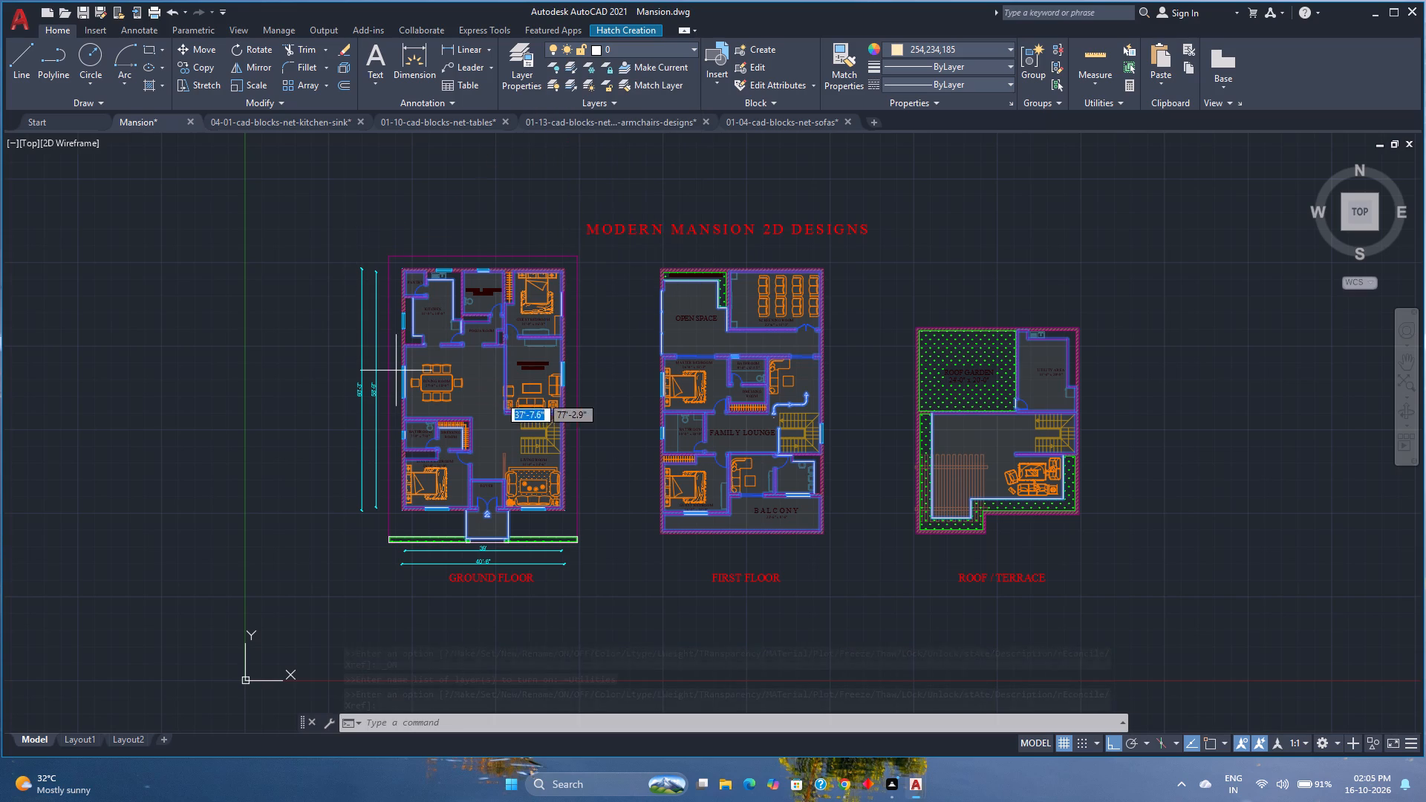
pyautogui.press('space')
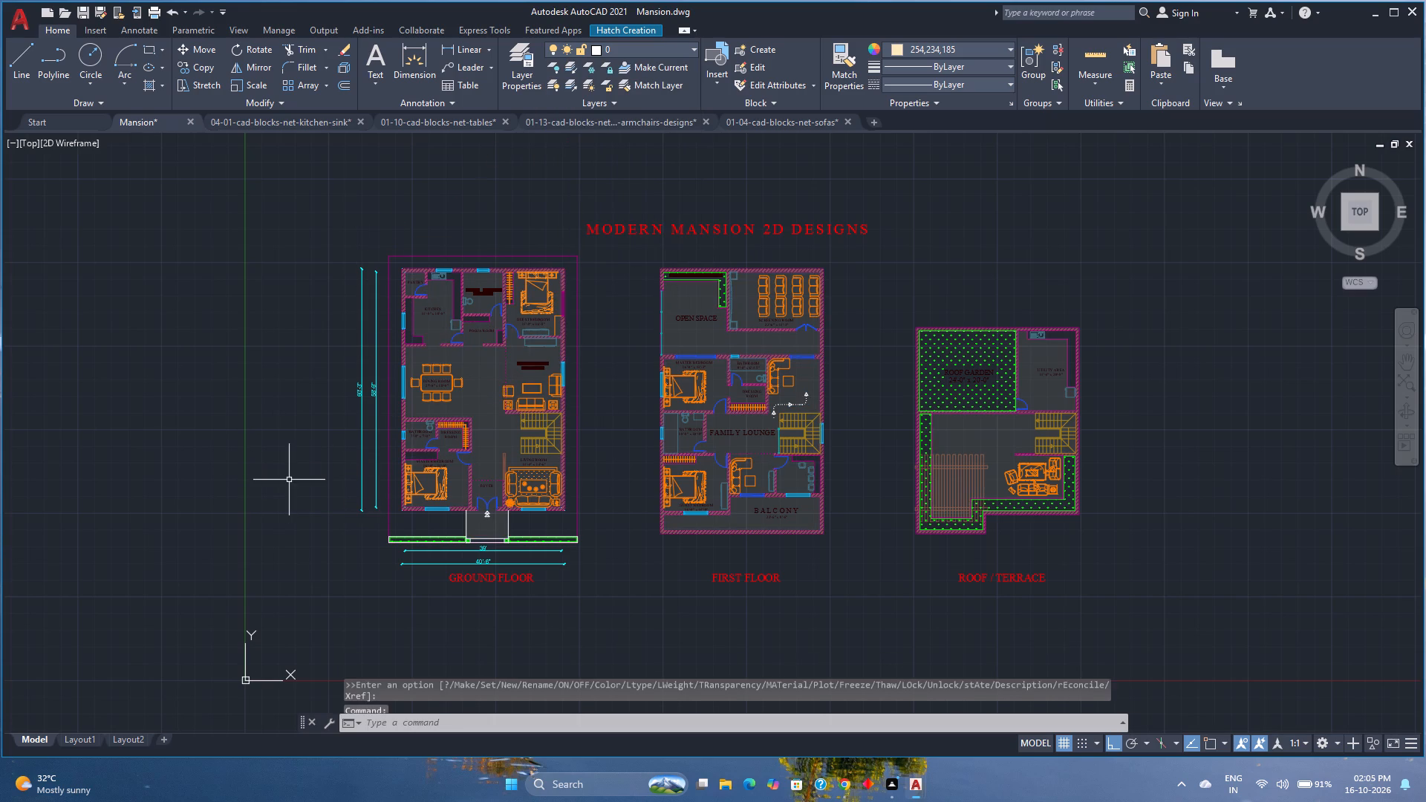
# Look over the filled ground floor, first floor and roof plans in model space.
pyautogui.moveTo(635, 588); pyautogui.dragTo(533, 558, button='middle')
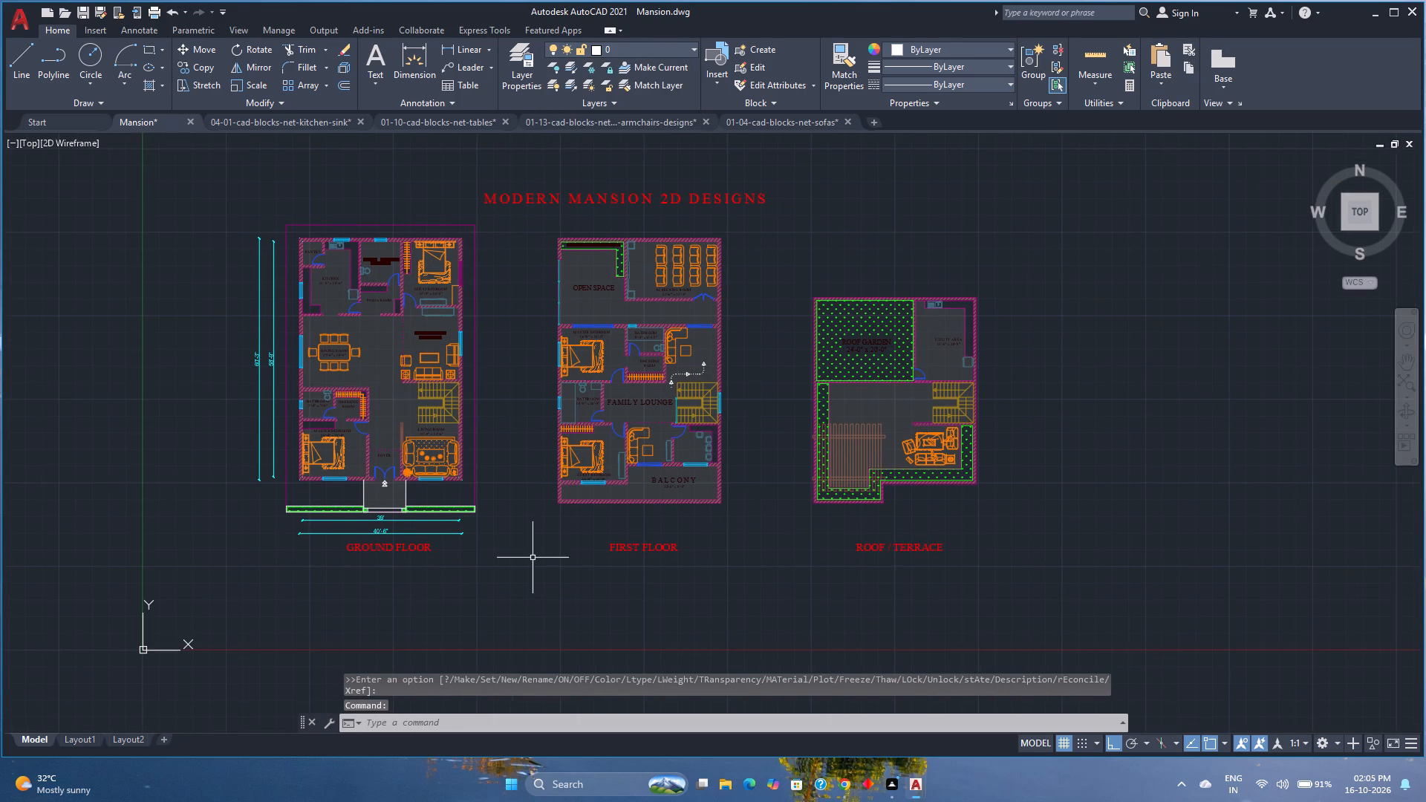
pyautogui.scroll(2, 576, 494)
pyautogui.scroll(-2, 576, 494)
pyautogui.moveTo(555, 518); pyautogui.dragTo(565, 521, button='middle')
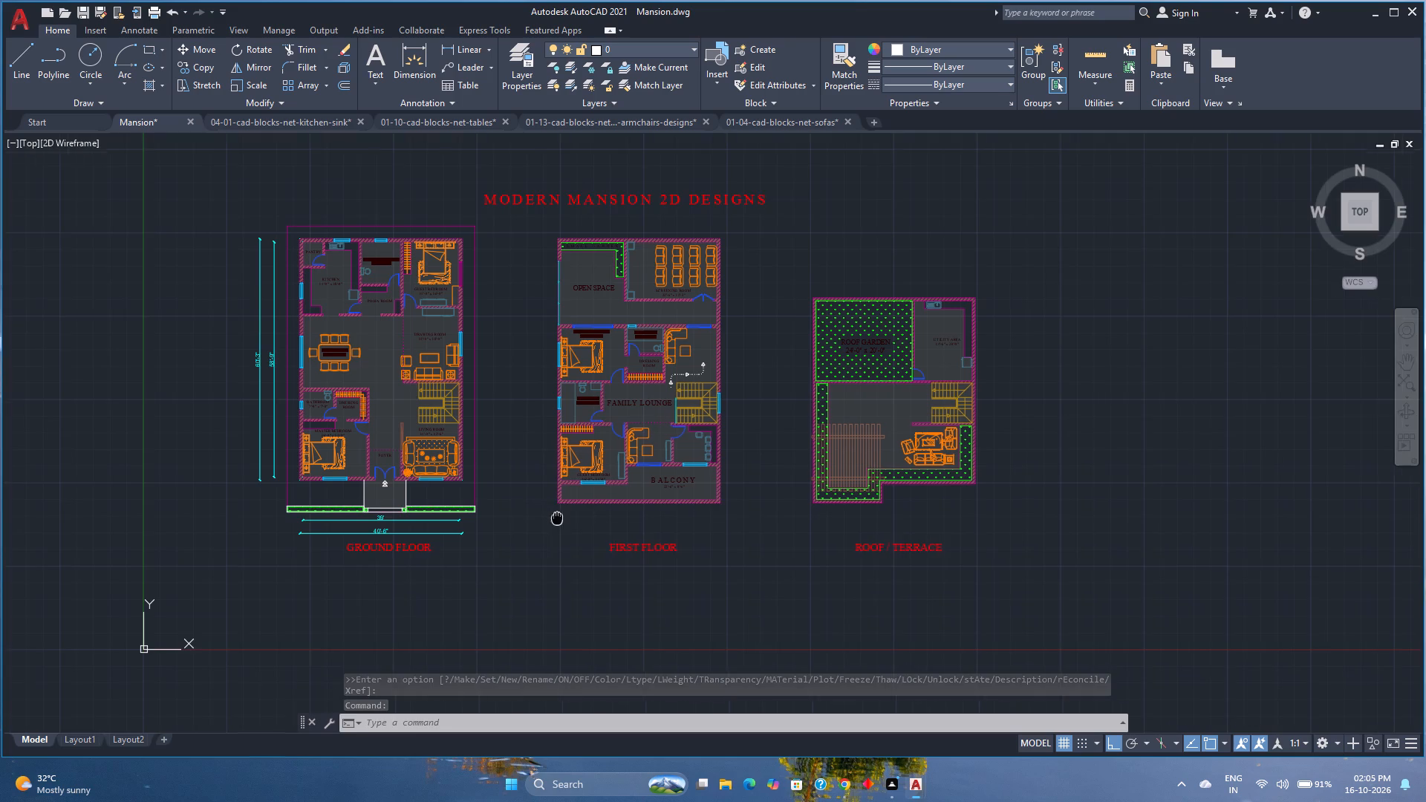
pyautogui.moveTo(565, 521); pyautogui.dragTo(594, 550, button='middle')
pyautogui.scroll(2, 644, 426)
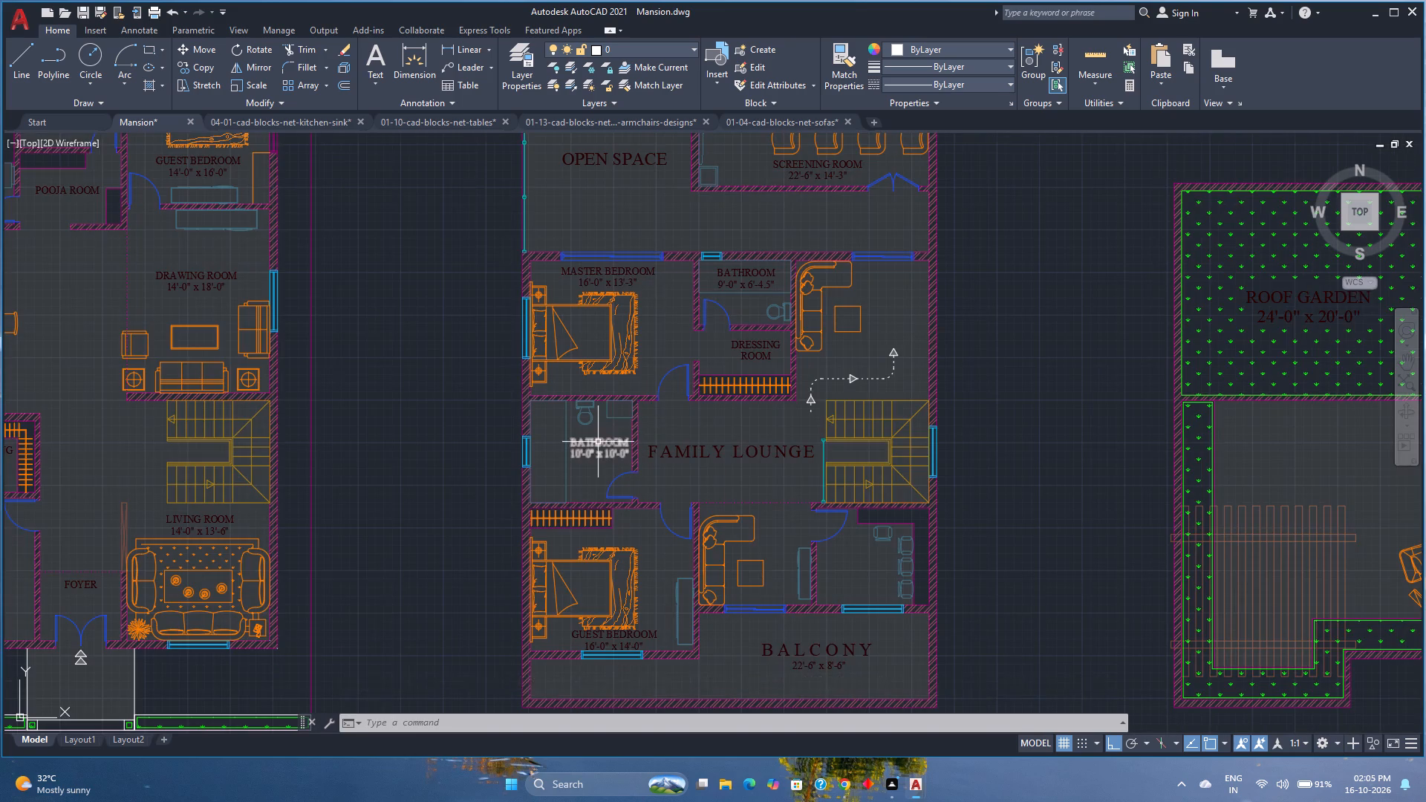
pyautogui.scroll(-2, 598, 442)
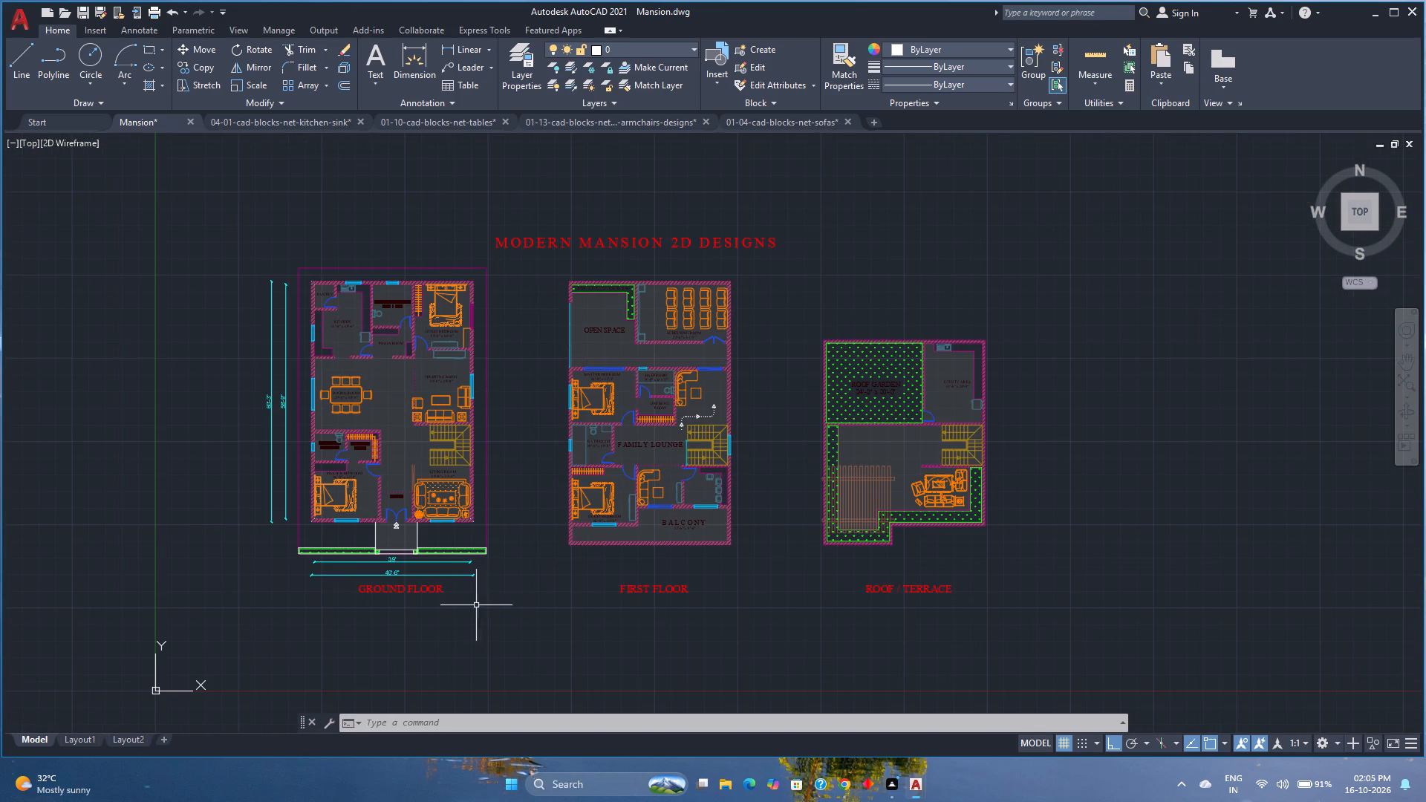
# Open a plot preview of Layout1.
pyautogui.click(90, 743)
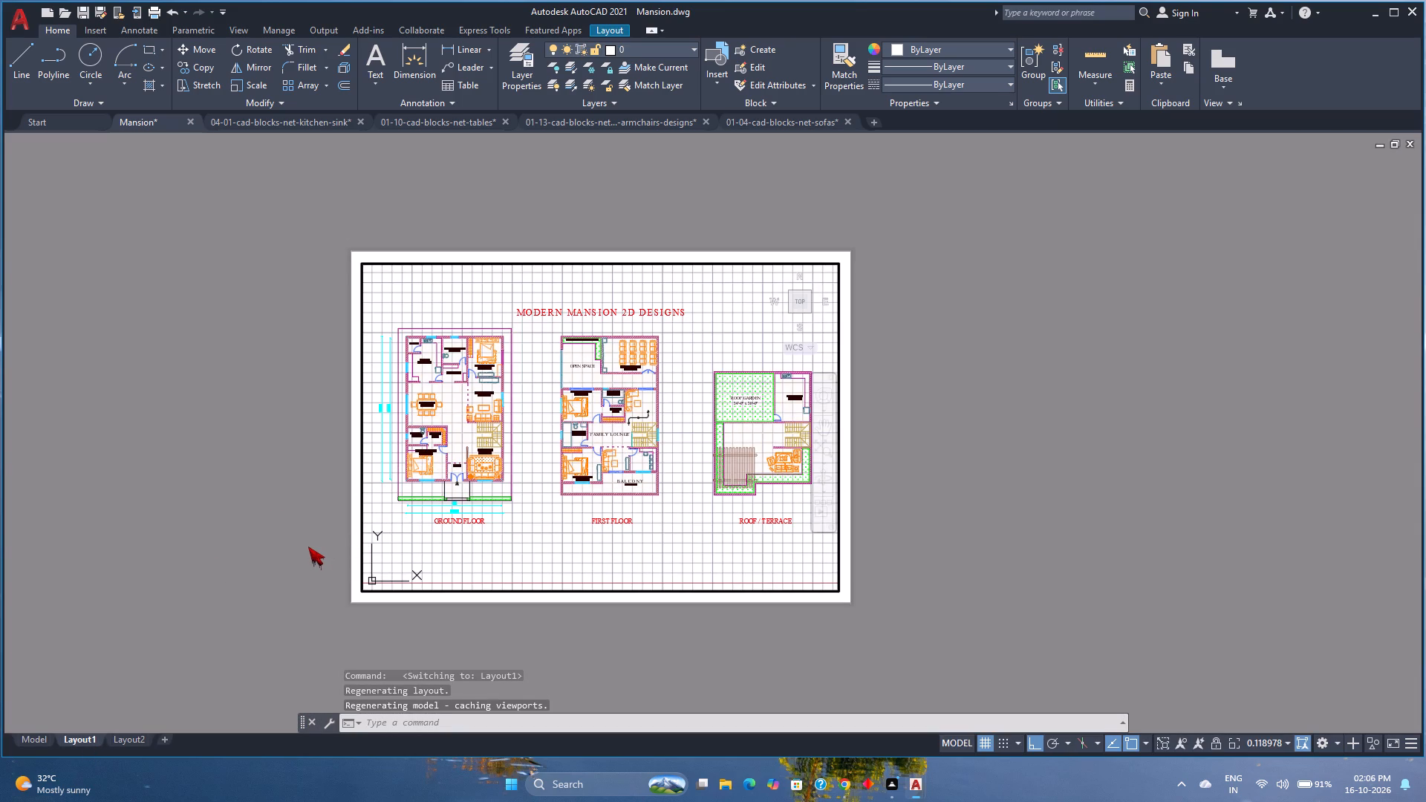
pyautogui.hotkey('ctrl', 'p')
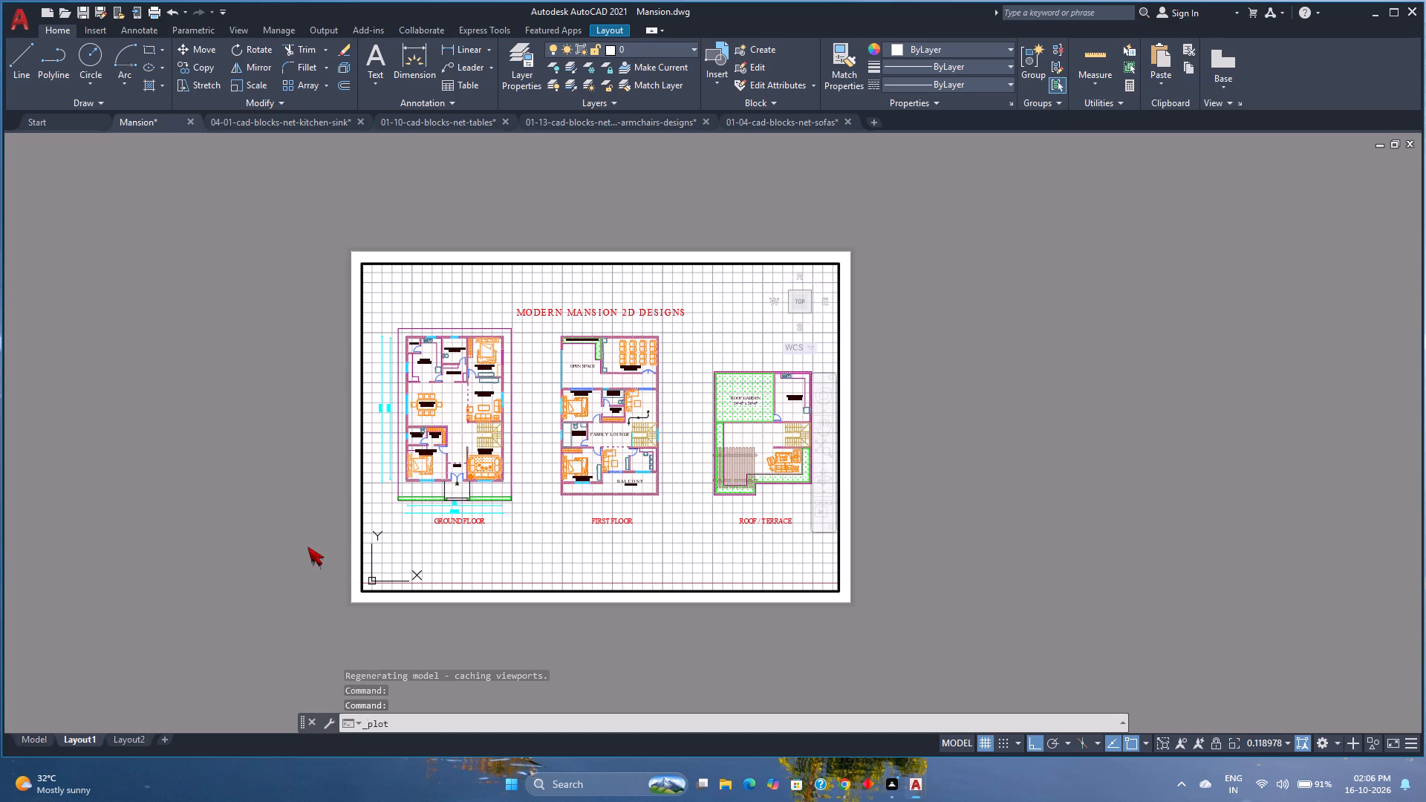
pyautogui.click(645, 427)
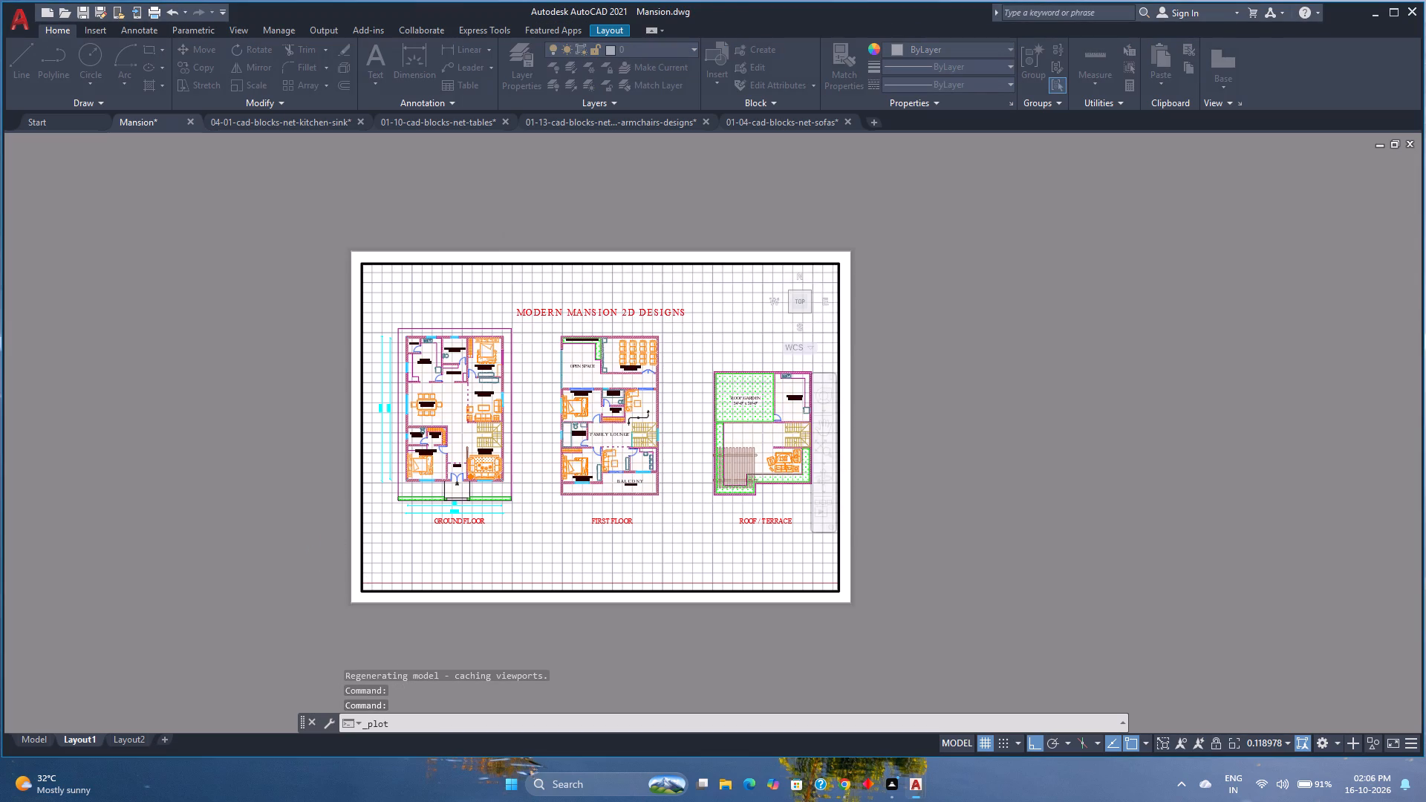
pyautogui.click(483, 567)
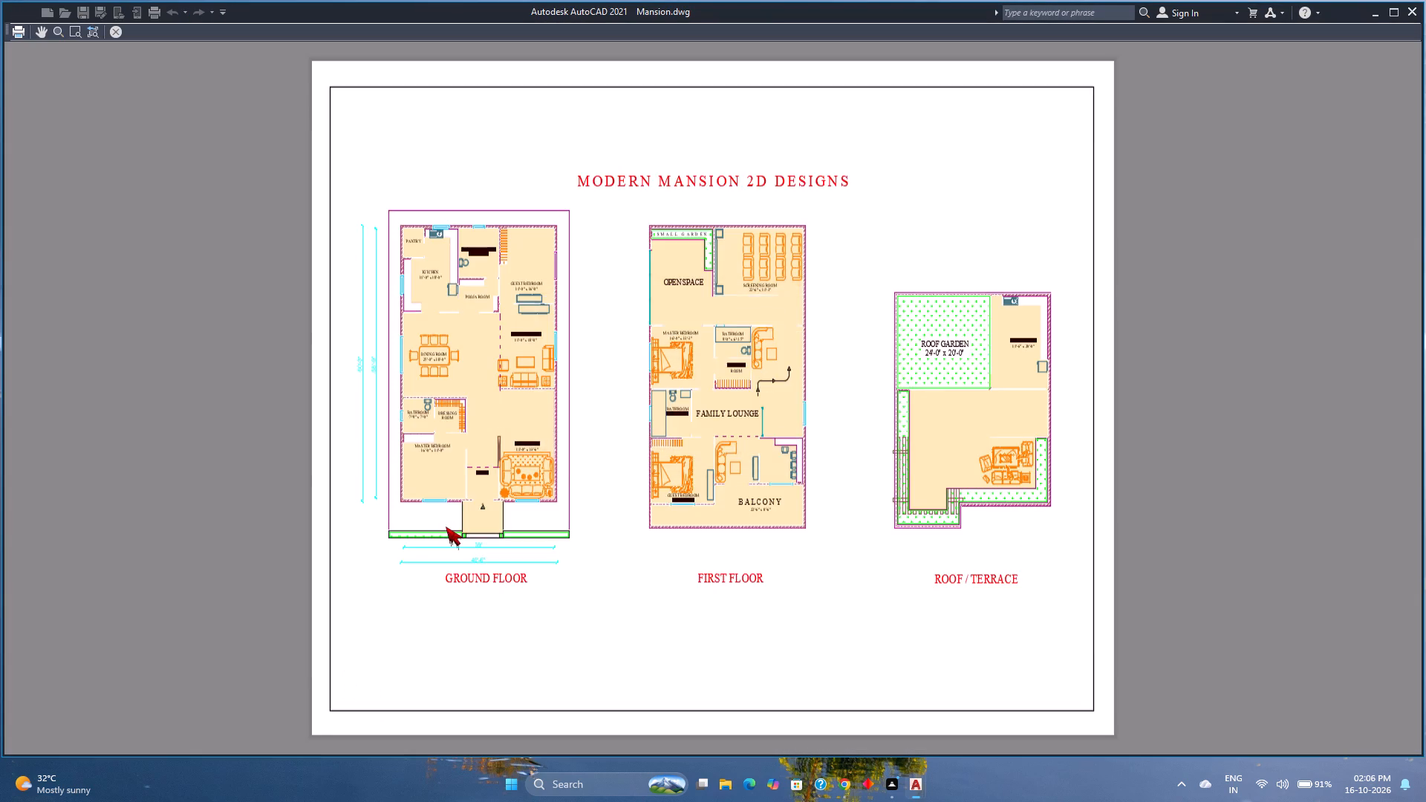
# Examine the floor fill, room labels and furniture across all three plans in the plot preview, and leave without plotting.
pyautogui.scroll(3, 821, 356)
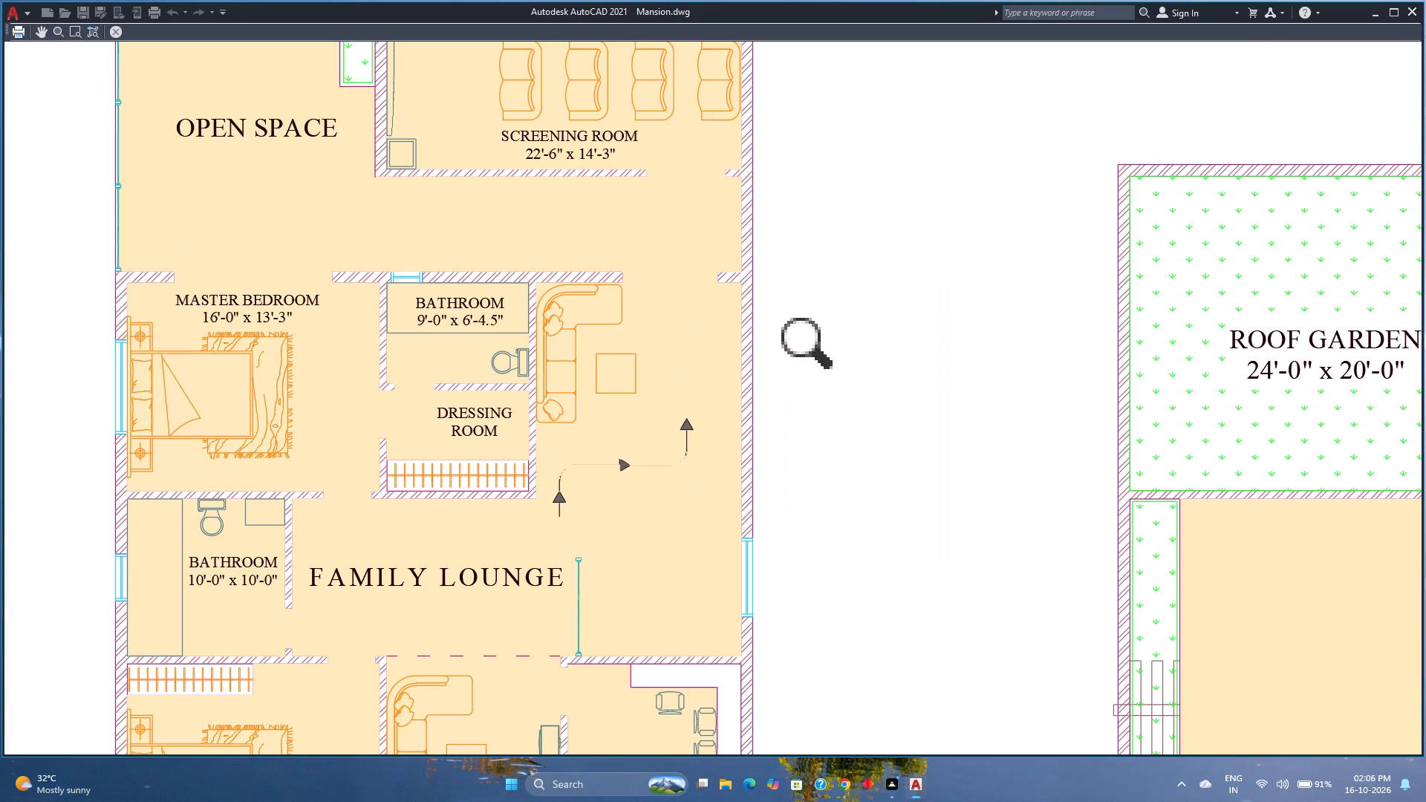
pyautogui.scroll(-2, 730, 377)
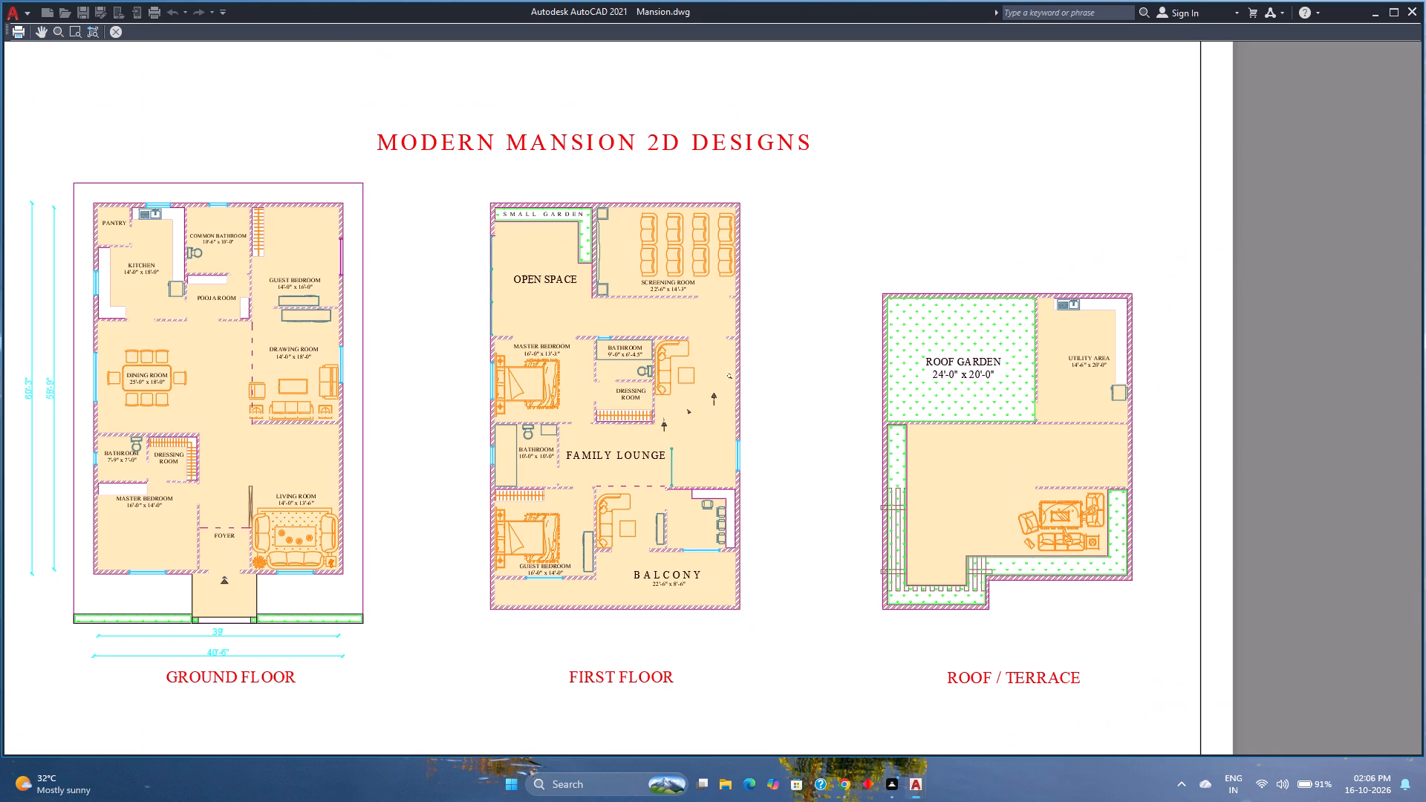
pyautogui.scroll(1, 763, 453)
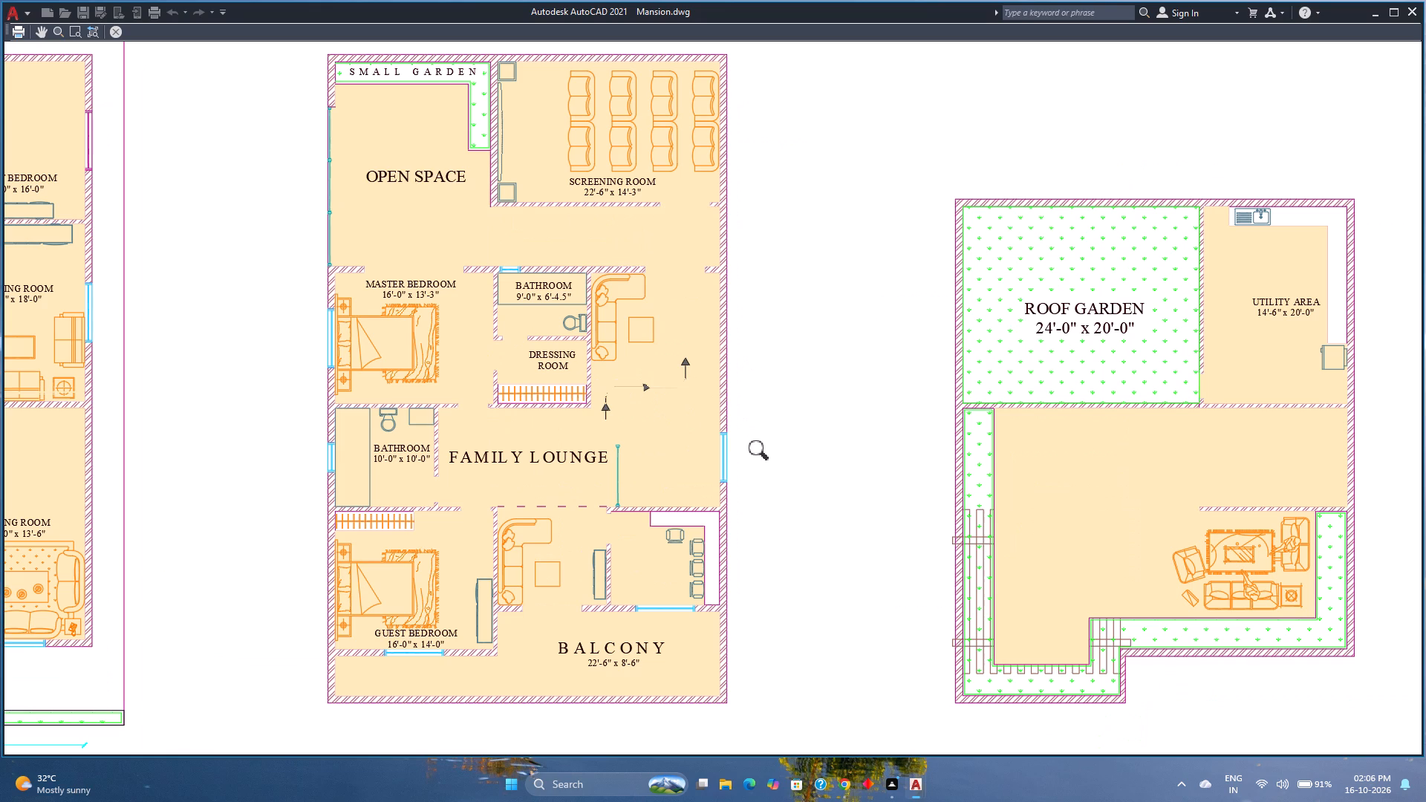
pyautogui.scroll(-1, 763, 453)
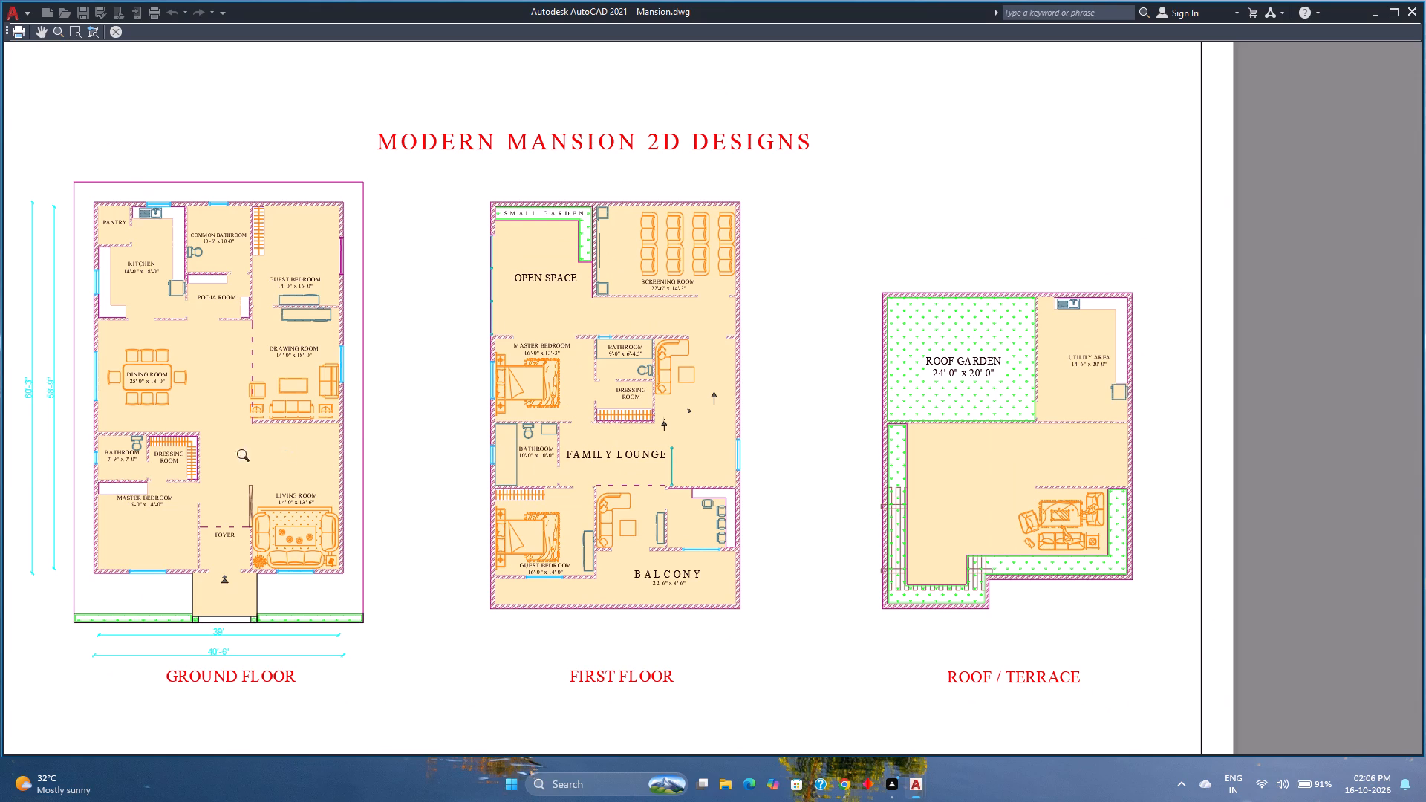
pyautogui.scroll(-1, 217, 460)
pyautogui.scroll(2, 781, 477)
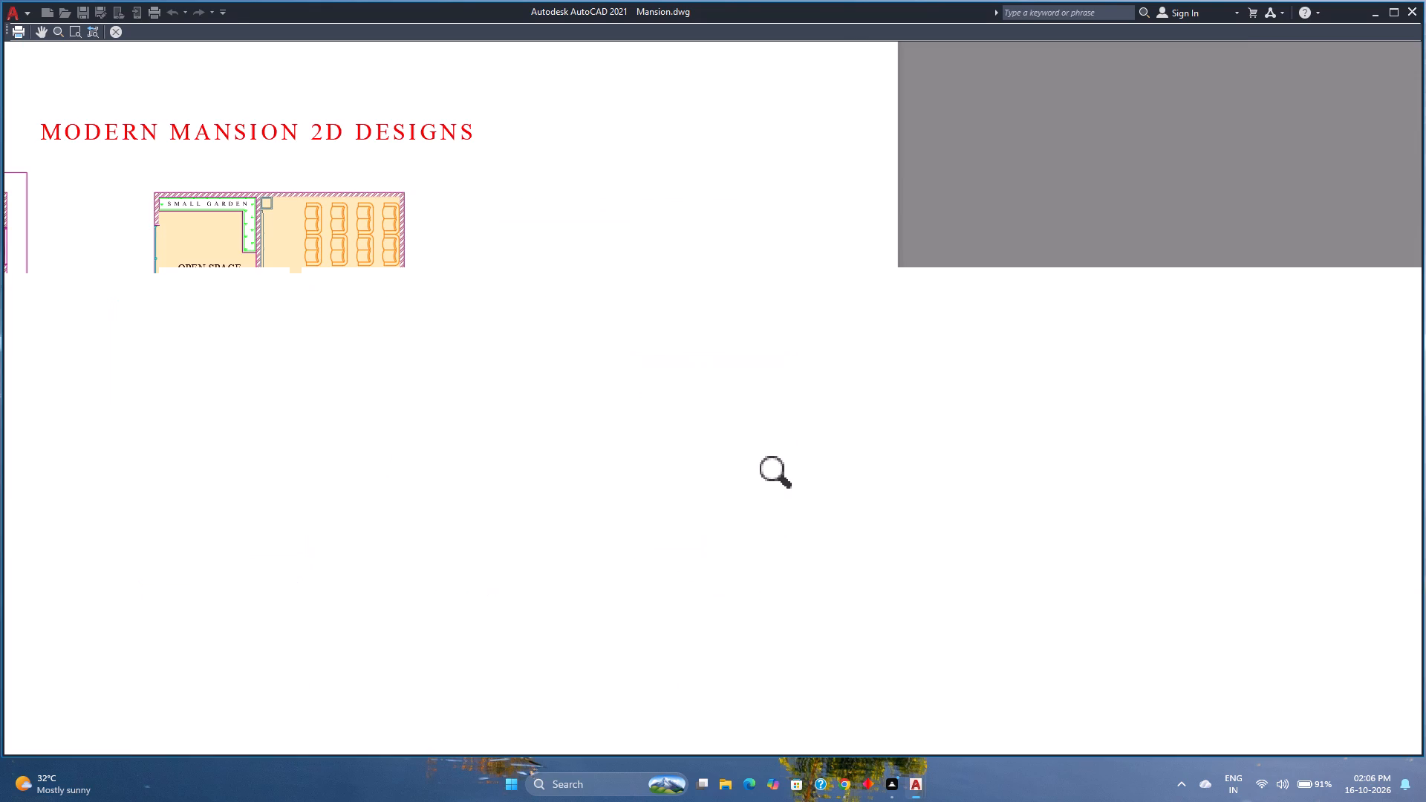
pyautogui.scroll(-1, 781, 477)
pyautogui.moveTo(557, 456); pyautogui.dragTo(861, 434, button='middle')
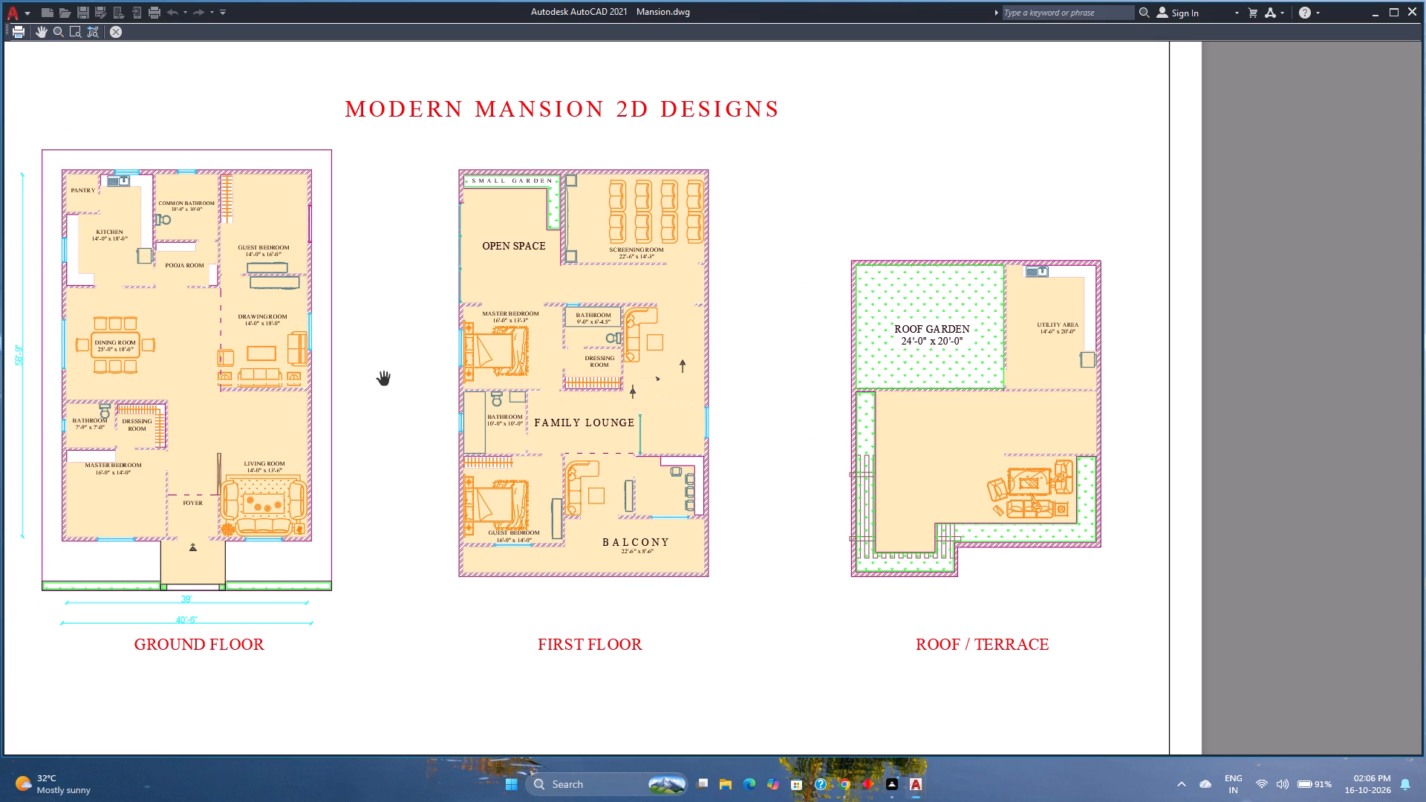
pyautogui.scroll(3, 80, 466)
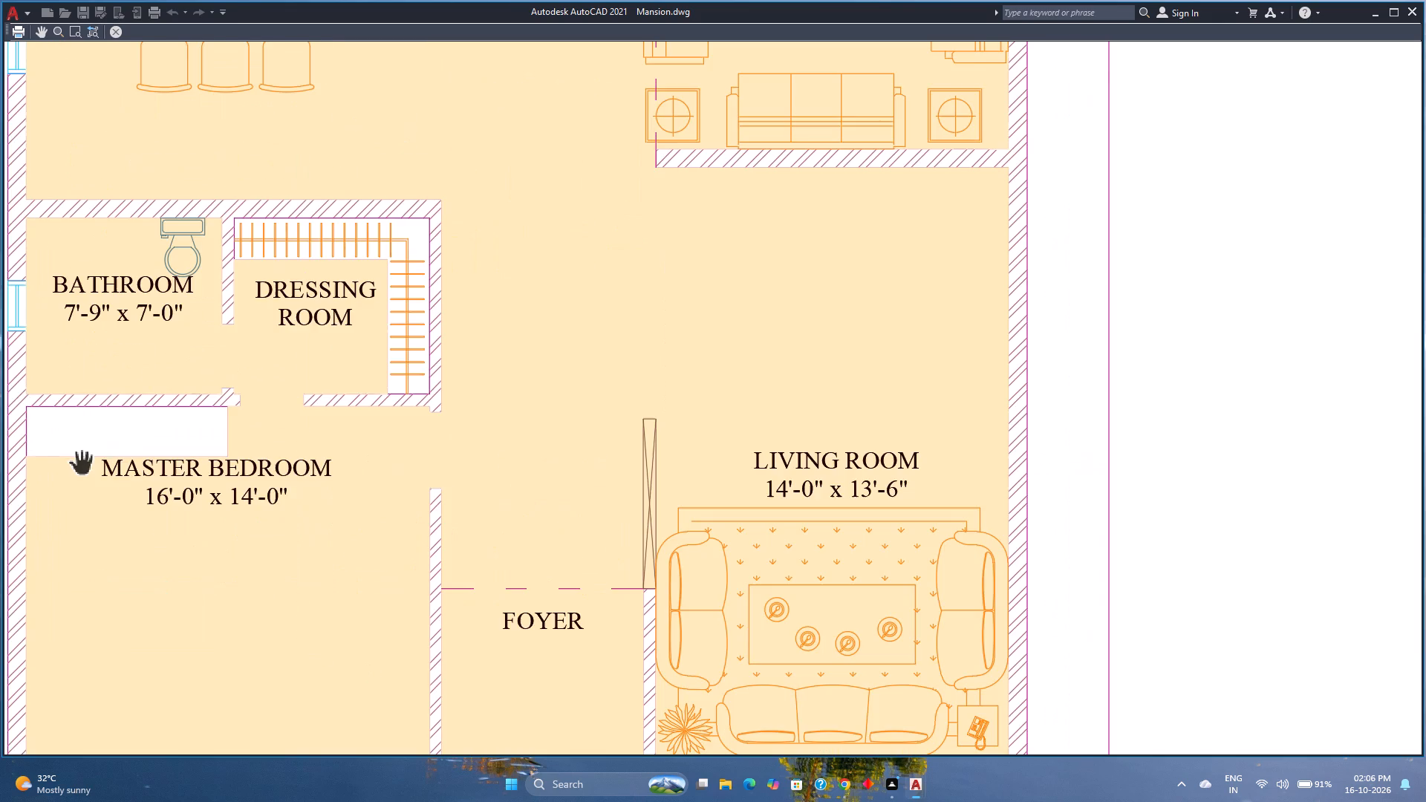
pyautogui.scroll(-4, 80, 465)
pyautogui.scroll(2, 94, 458)
pyautogui.moveTo(94, 458); pyautogui.dragTo(189, 468, button='middle')
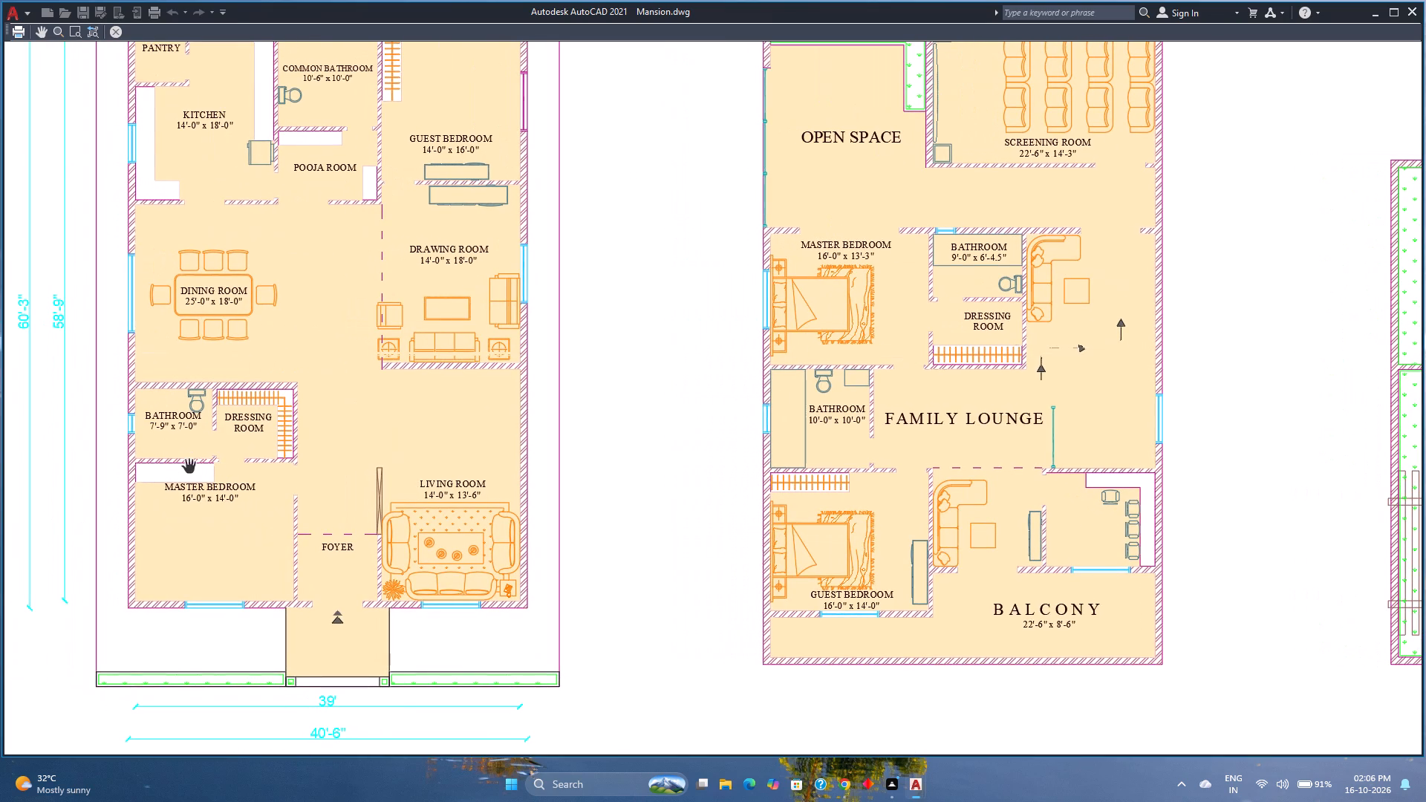
pyautogui.middleClick(189, 468)
pyautogui.scroll(-1, 189, 468)
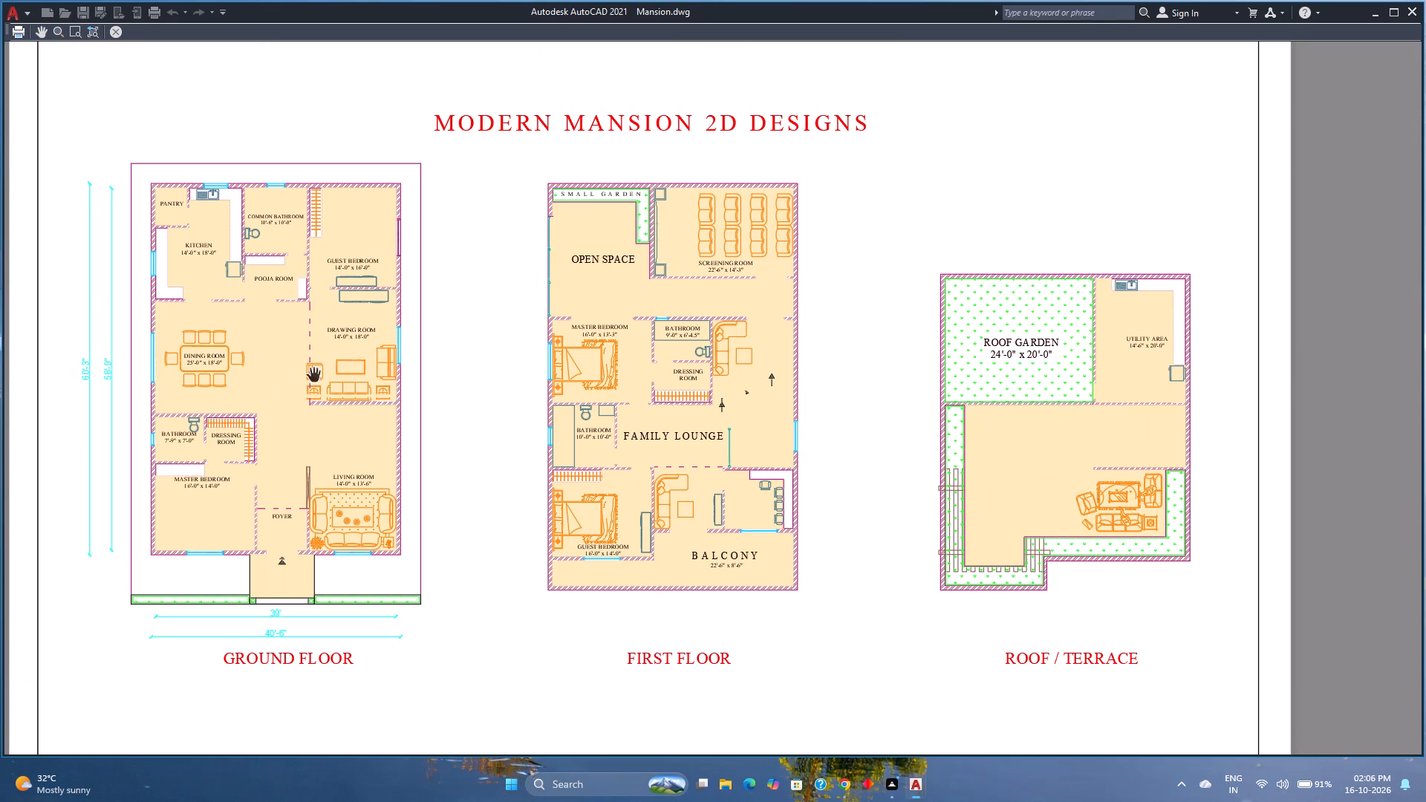
pyautogui.scroll(1, 477, 427)
pyautogui.scroll(-1, 477, 427)
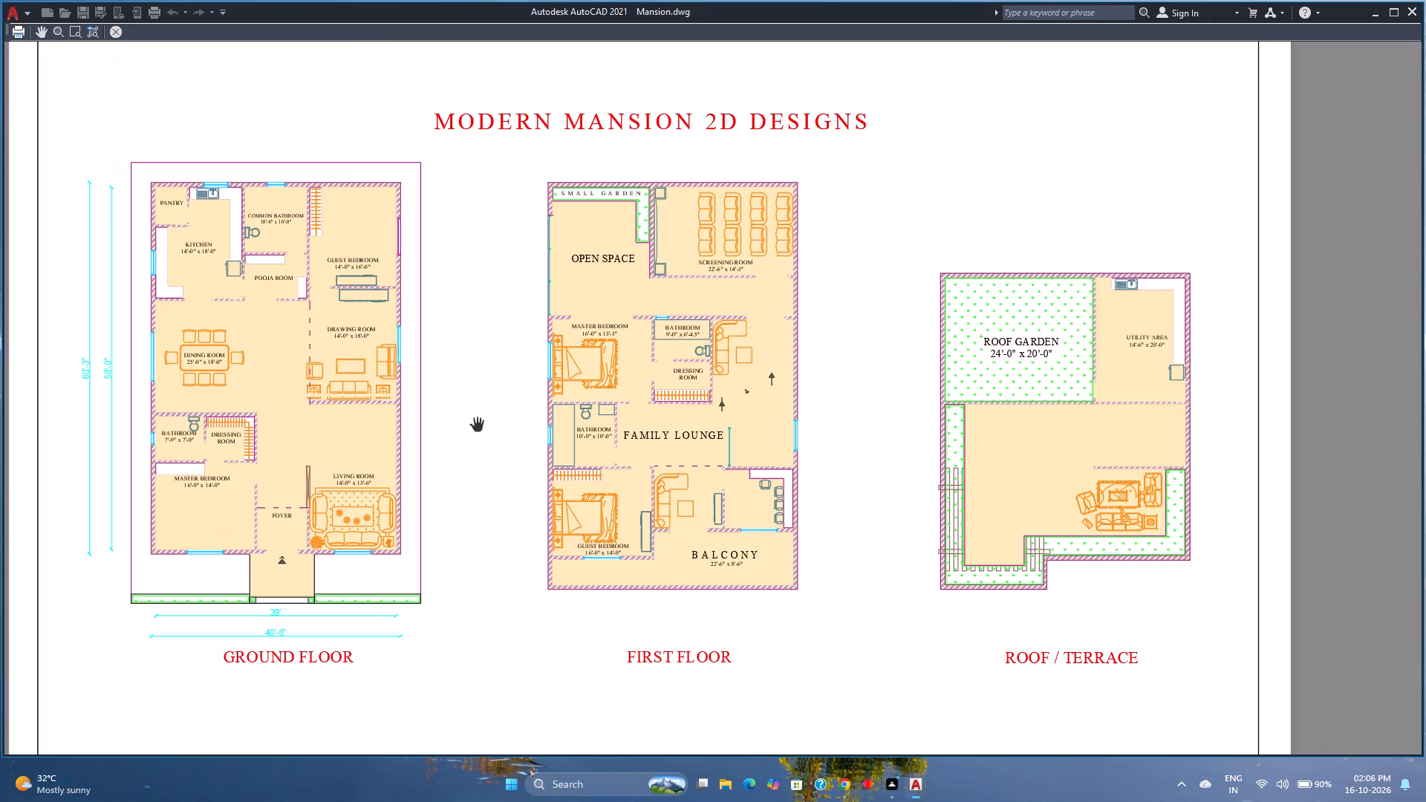
pyautogui.scroll(3, 642, 417)
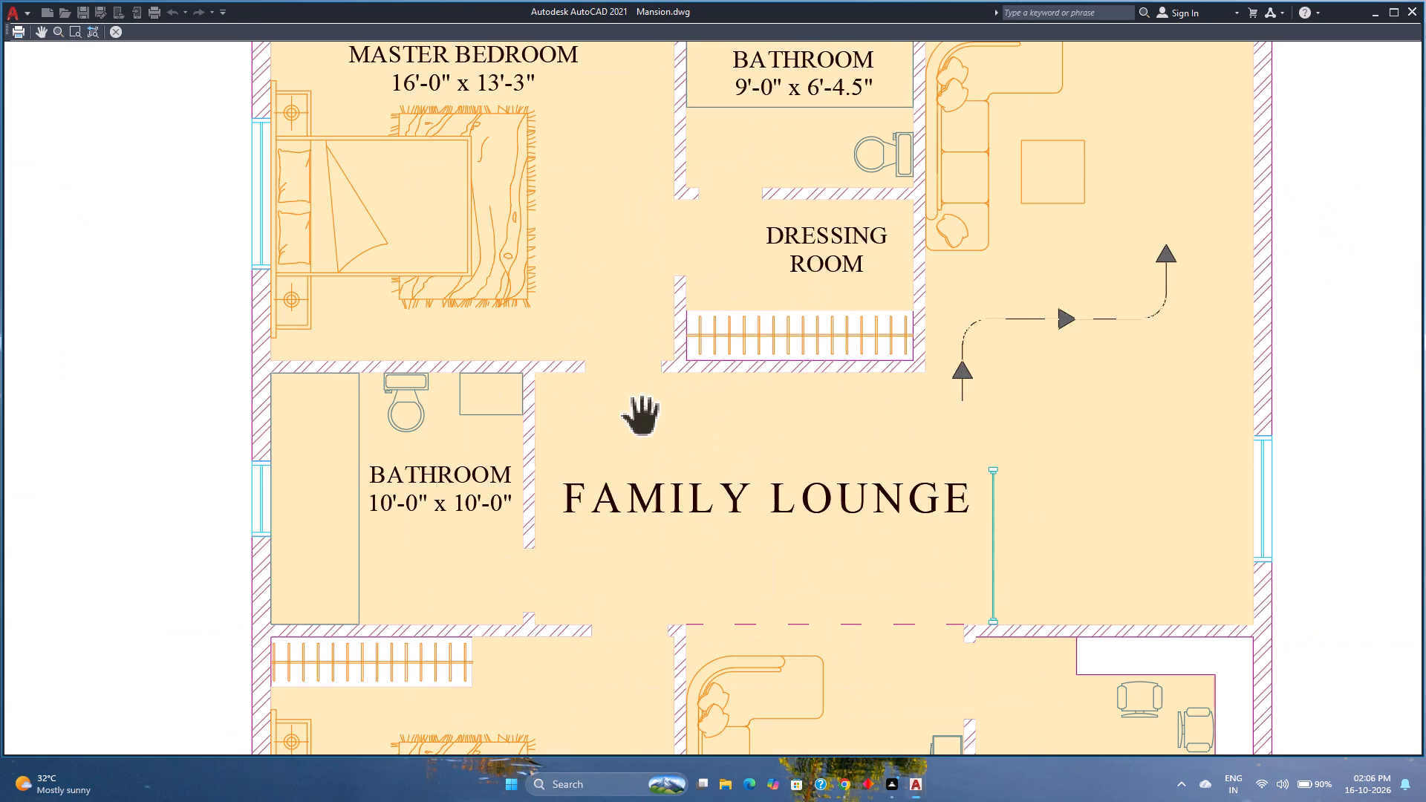
pyautogui.scroll(-3, 643, 417)
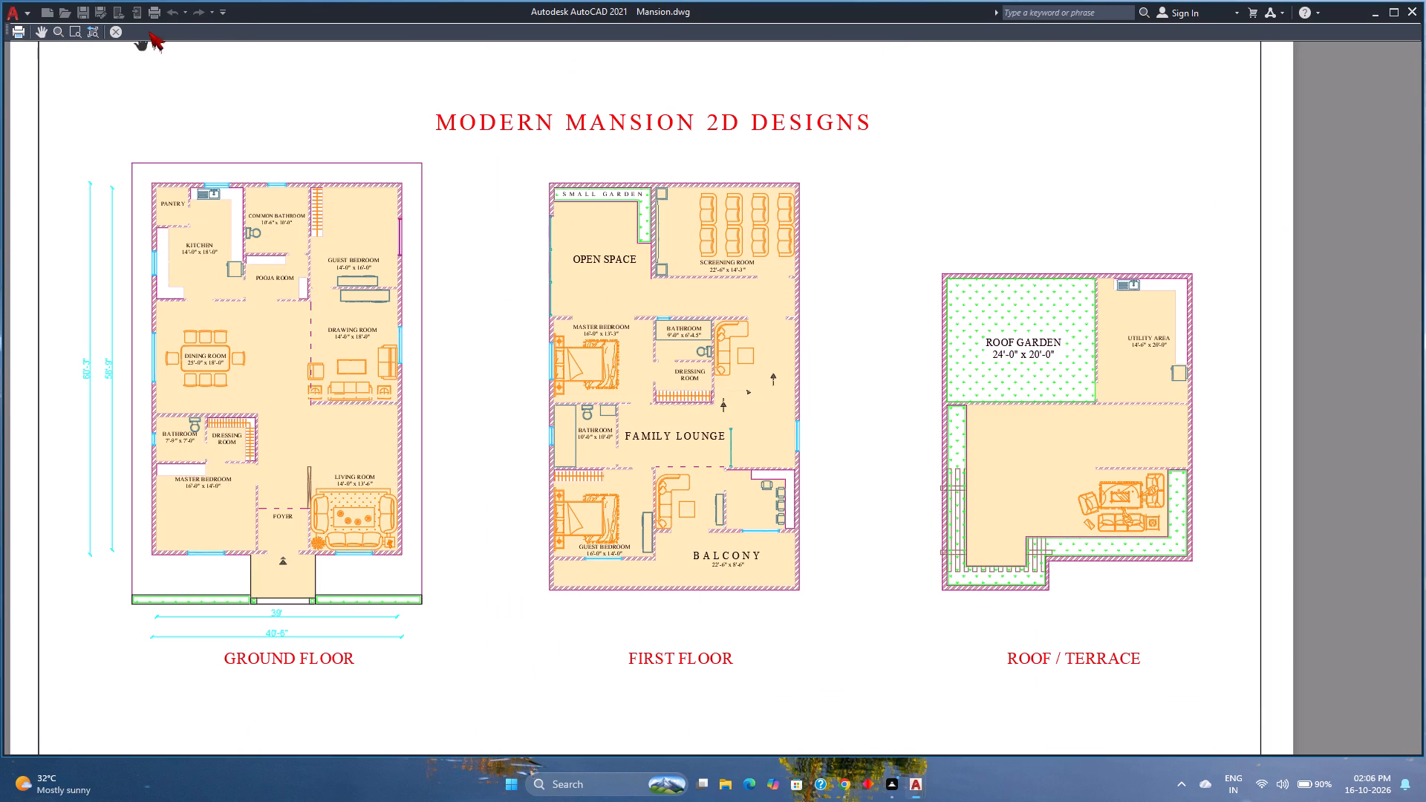
pyautogui.click(120, 30)
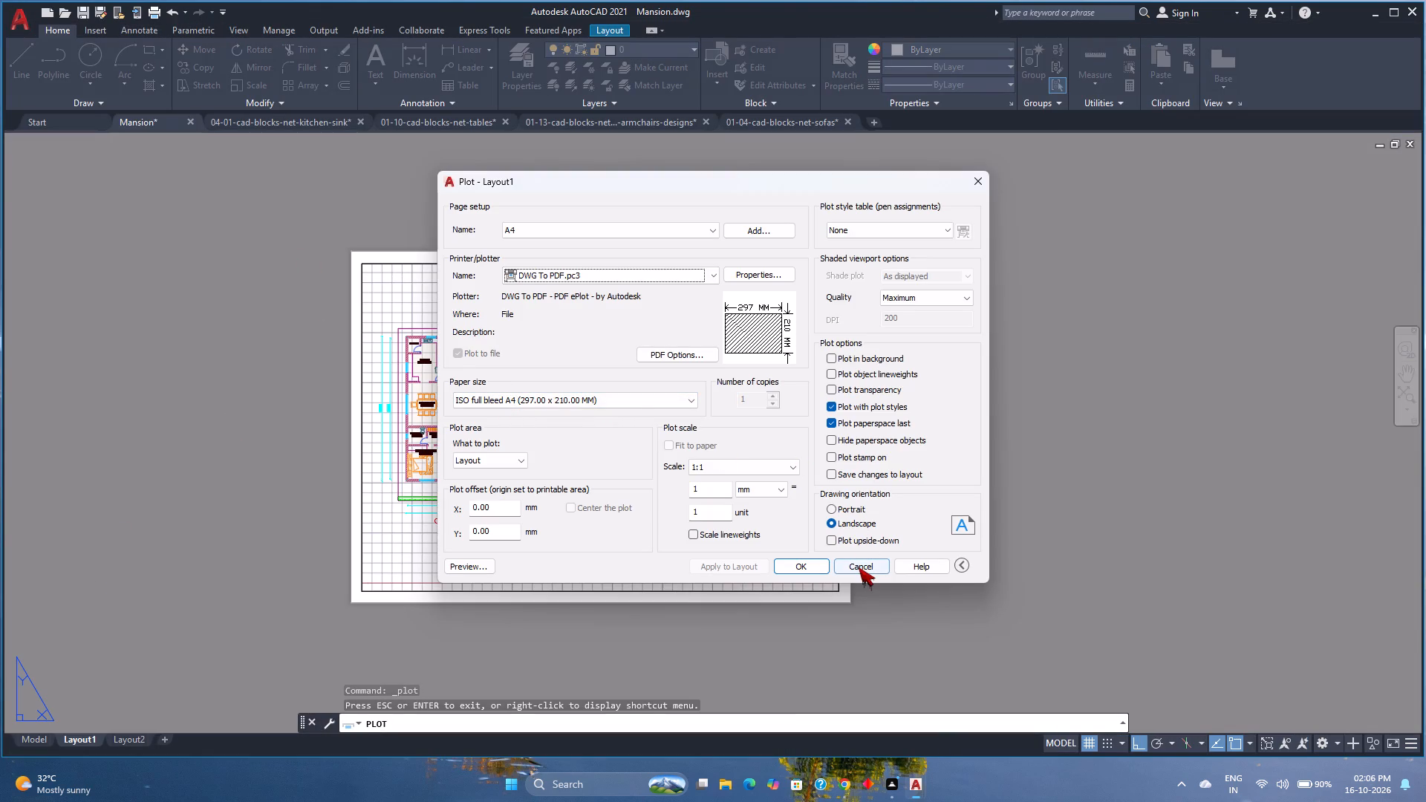
pyautogui.click(859, 567)
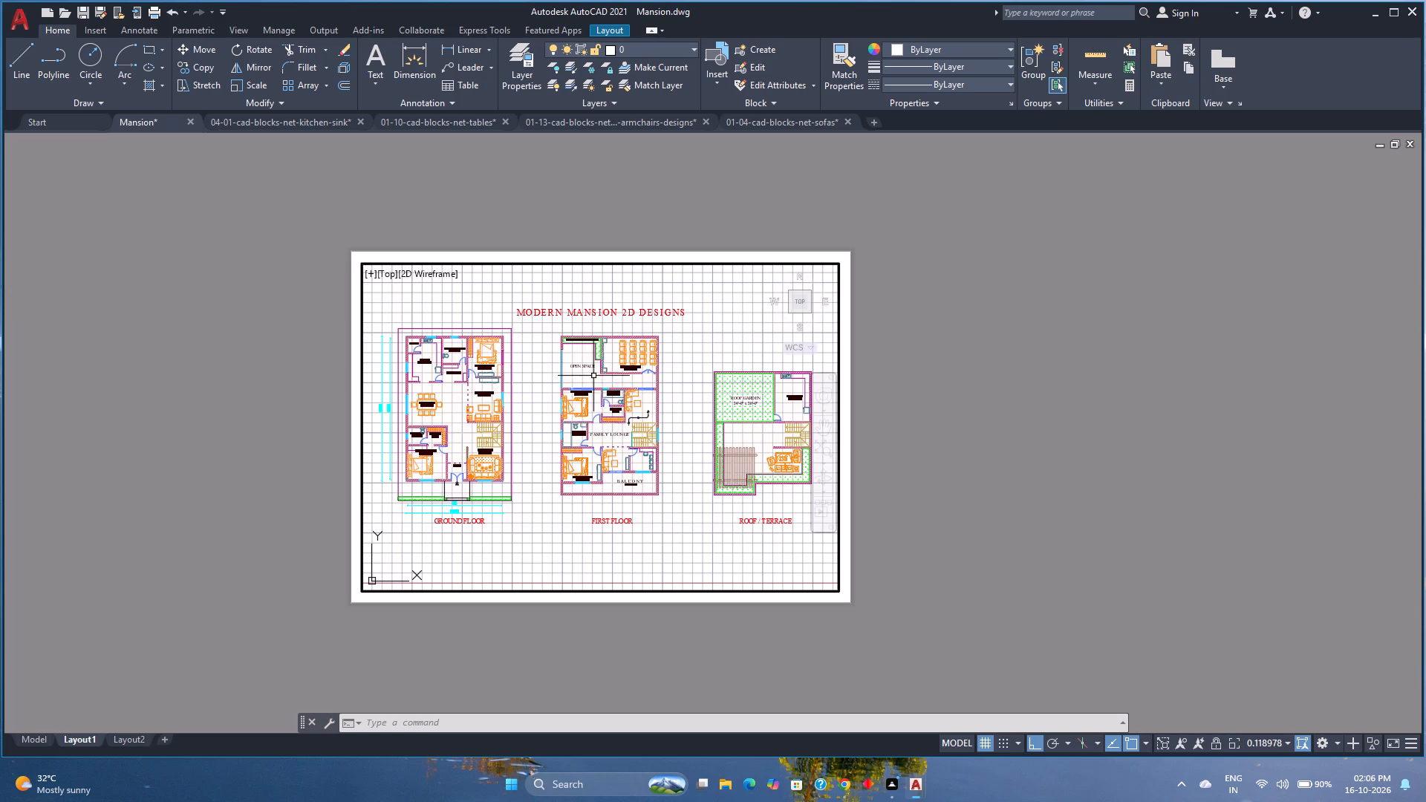
# Set the transparency of the cream floor hatch to 98 on Layout1.
pyautogui.click(585, 374)
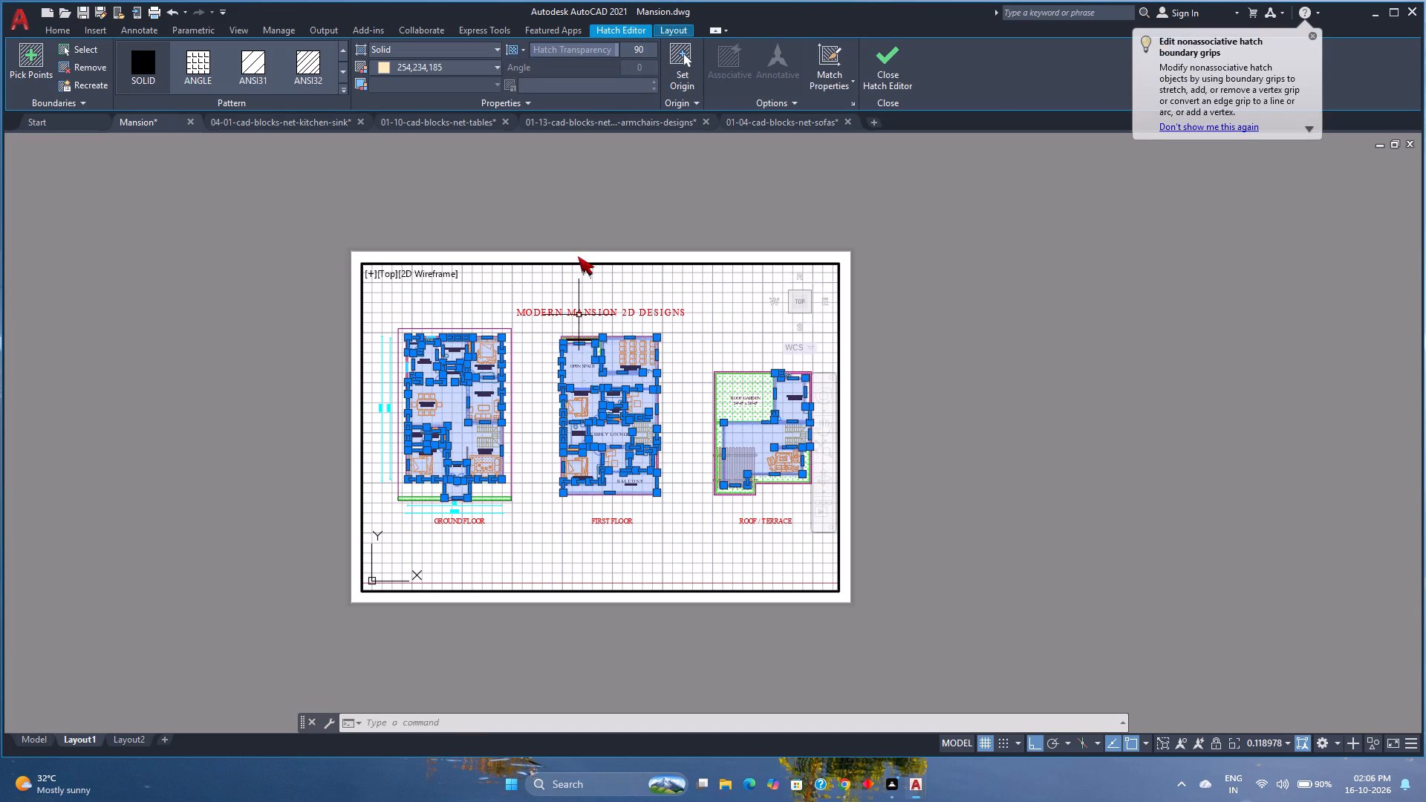
pyautogui.doubleClick(644, 50)
pyautogui.write('98')
pyautogui.press('Return')
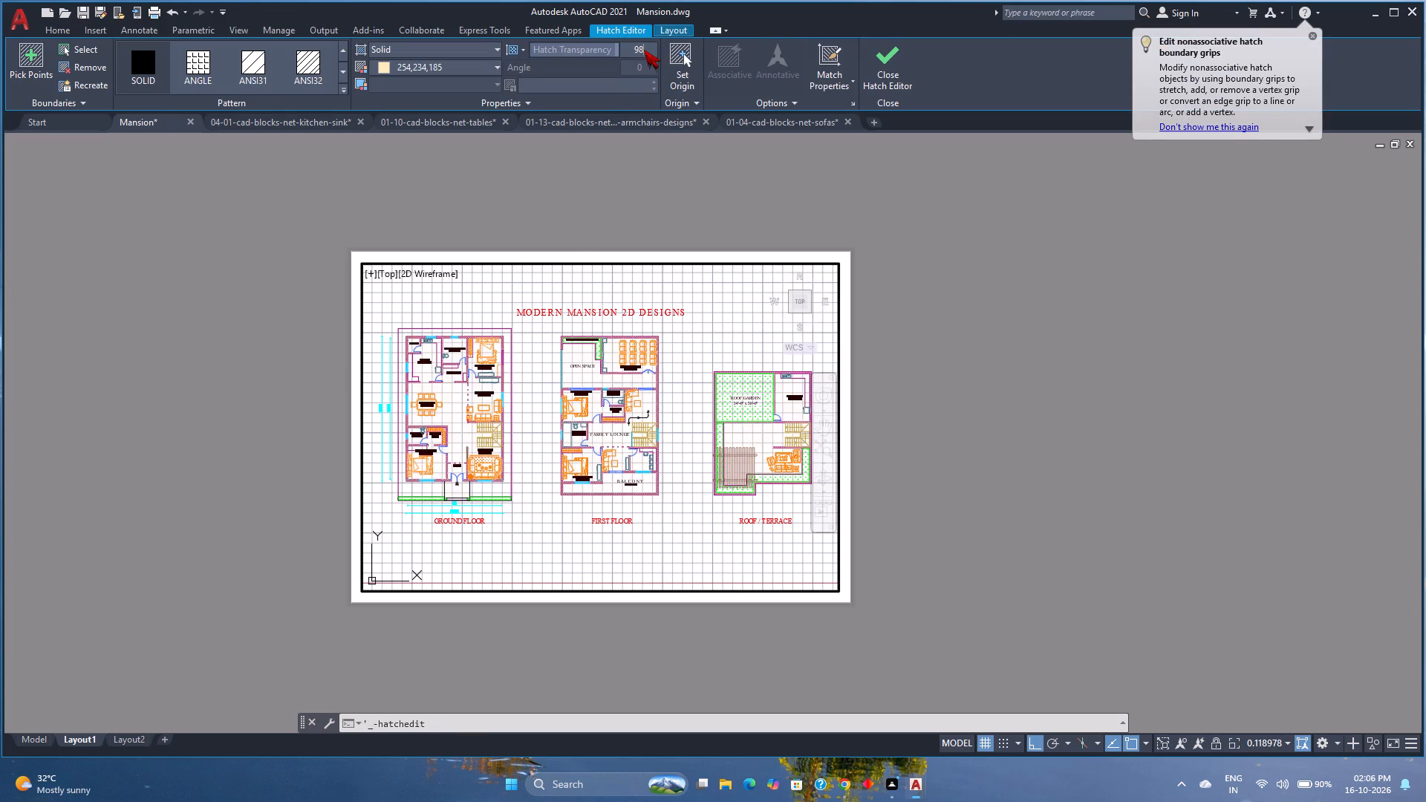
pyautogui.click(876, 65)
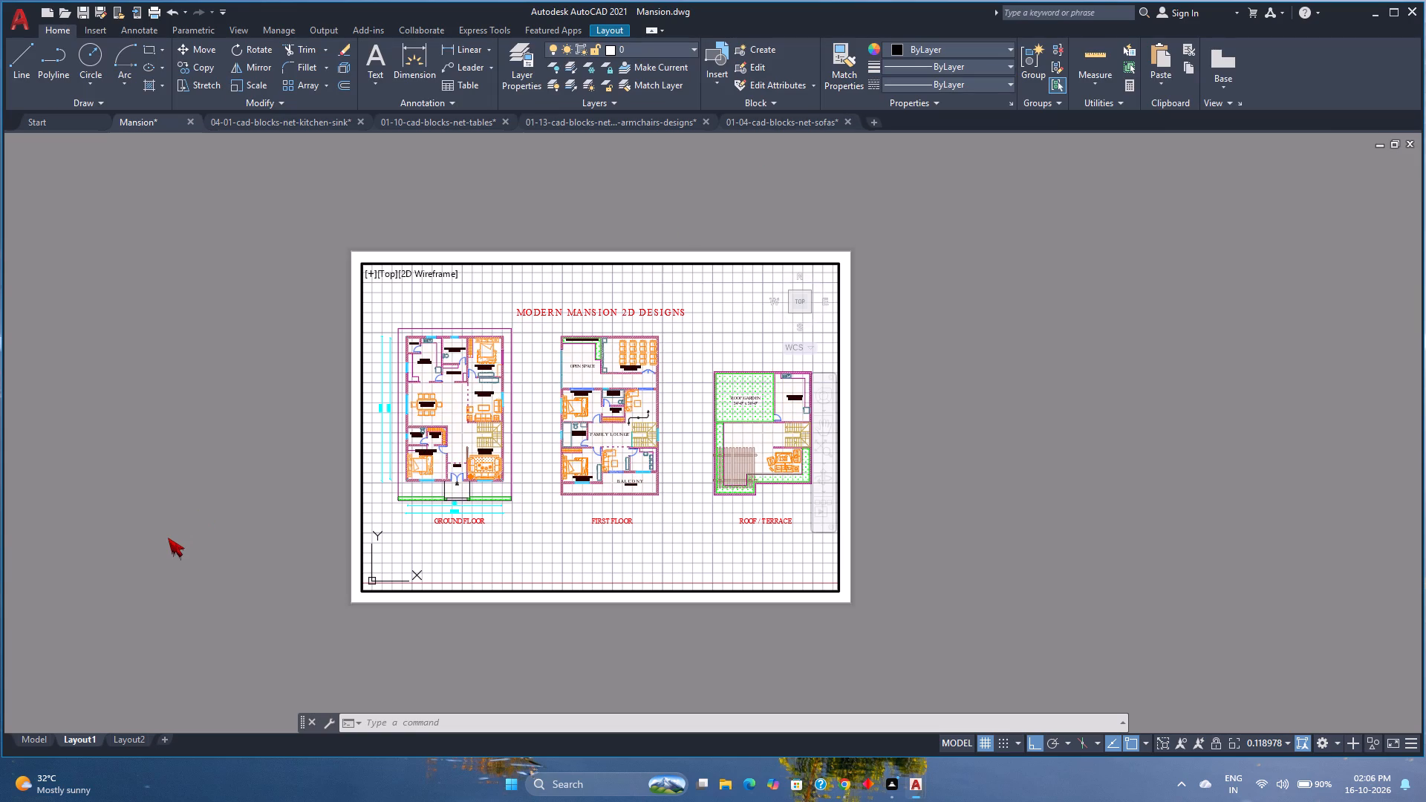
# Preview the single-sheet plot of Layout1 and return to its plot settings.
pyautogui.hotkey('ctrl', 'p')
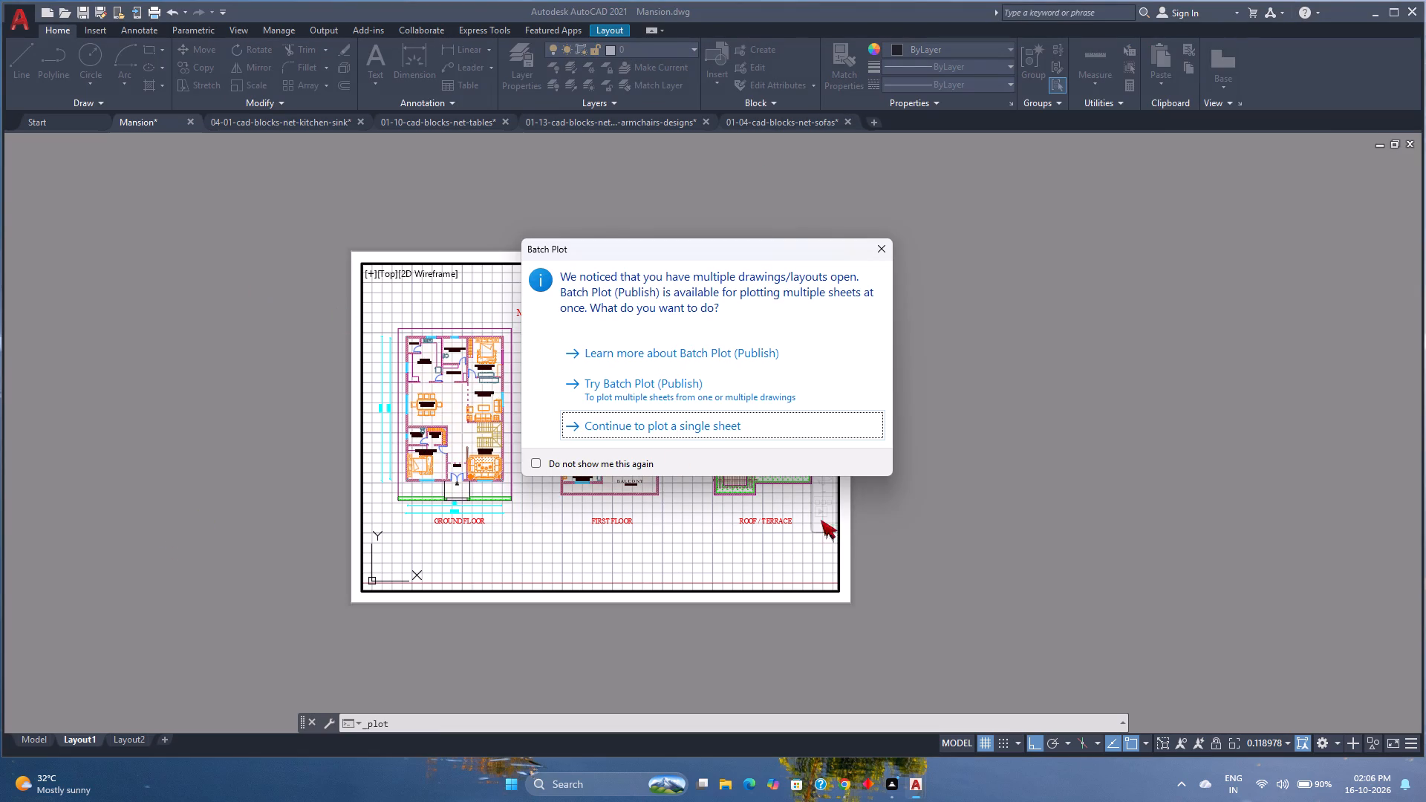
pyautogui.click(707, 431)
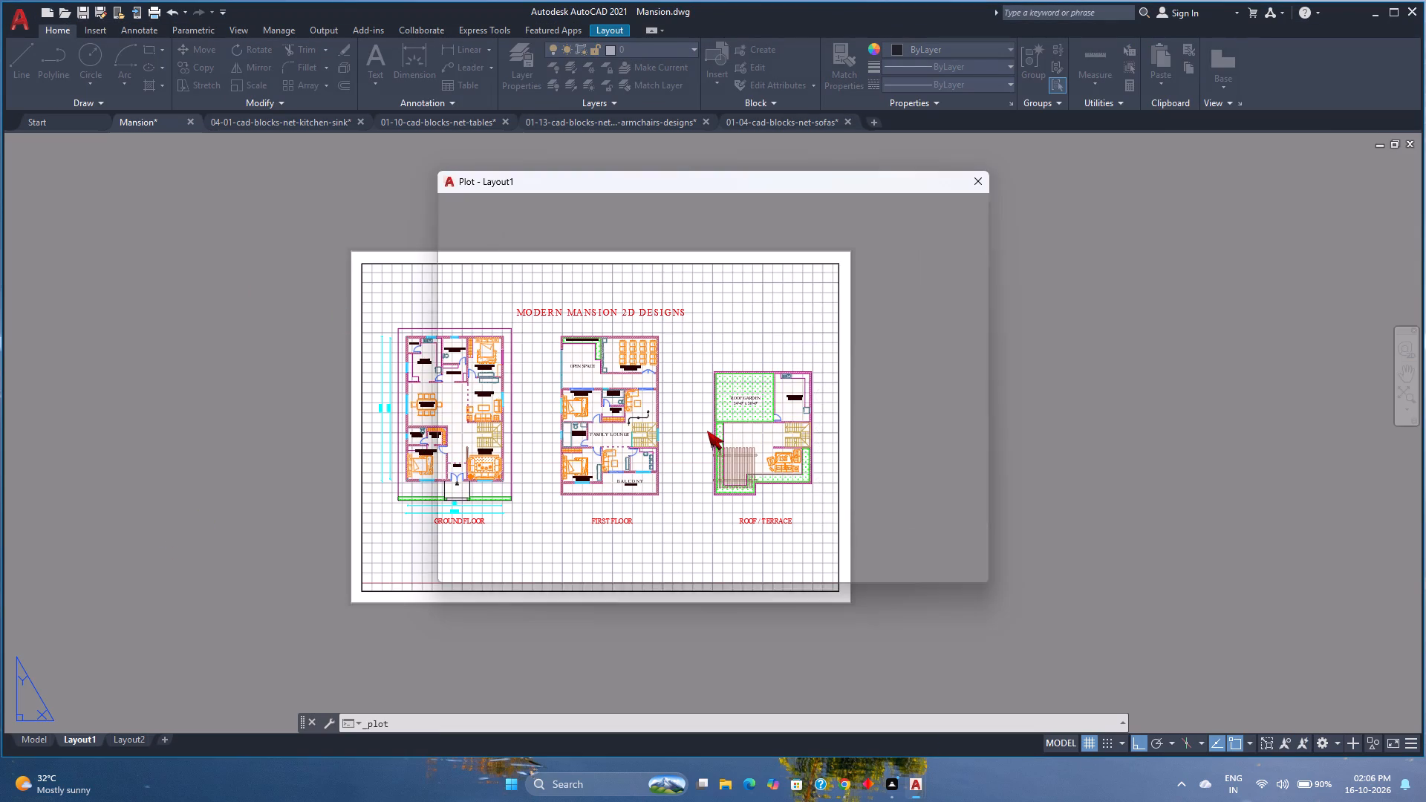
pyautogui.click(476, 567)
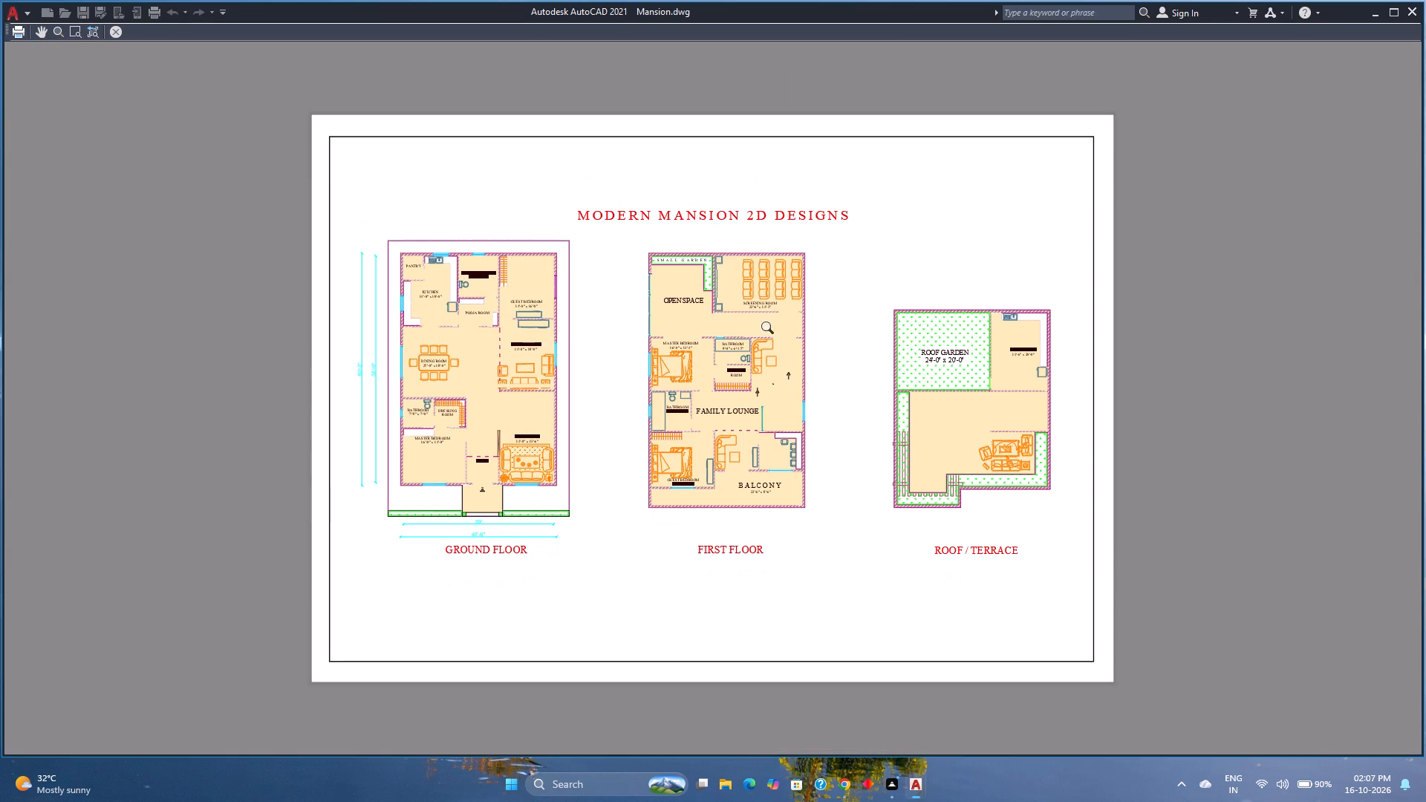
pyautogui.click(117, 31)
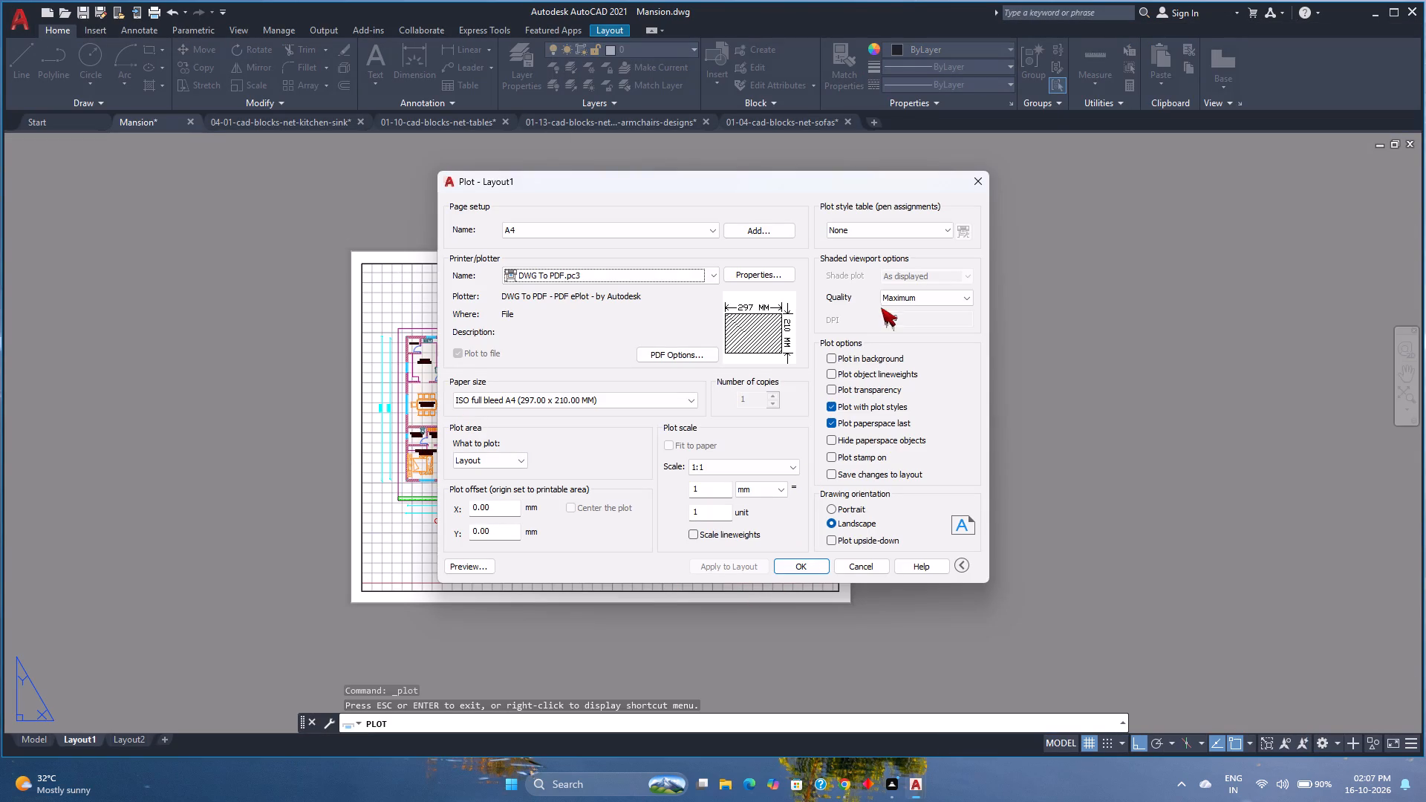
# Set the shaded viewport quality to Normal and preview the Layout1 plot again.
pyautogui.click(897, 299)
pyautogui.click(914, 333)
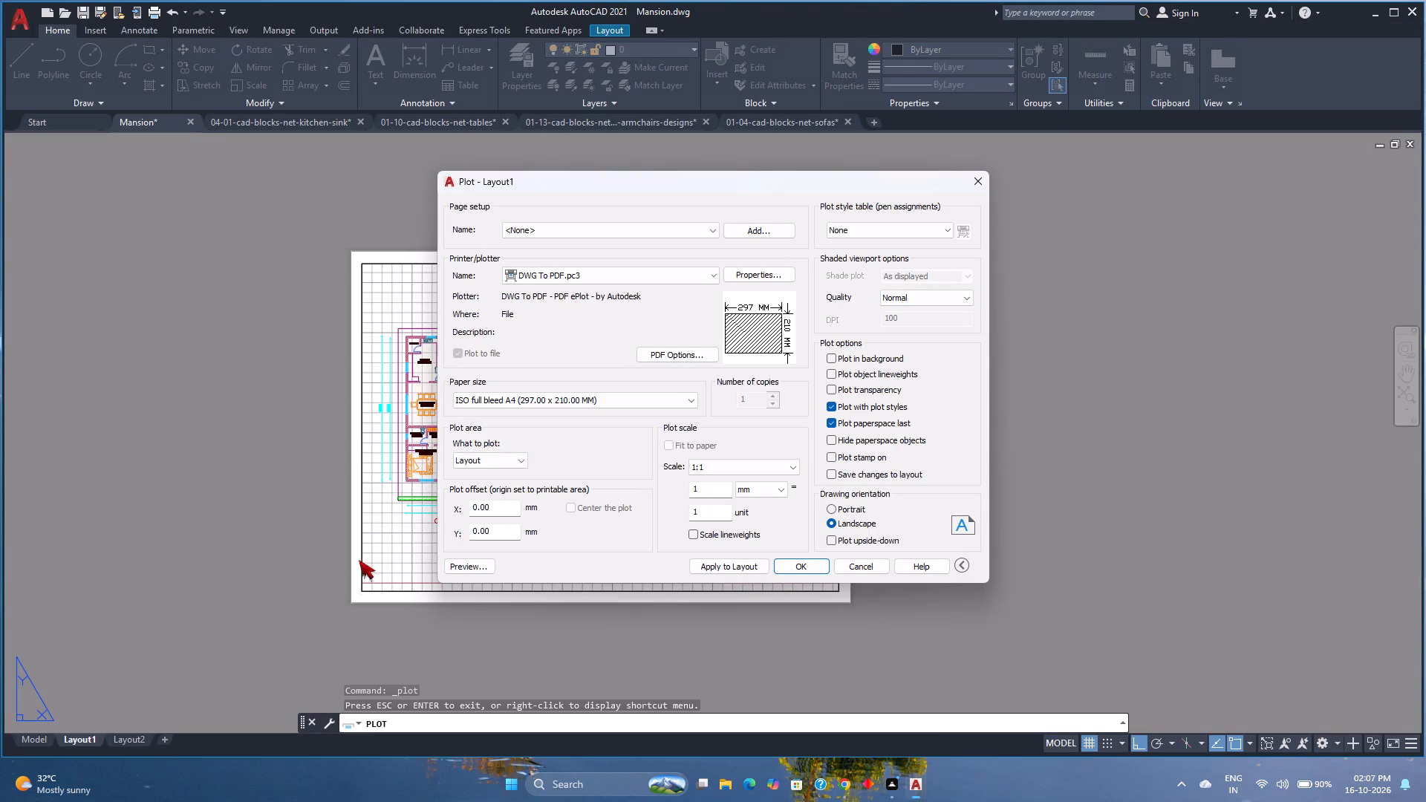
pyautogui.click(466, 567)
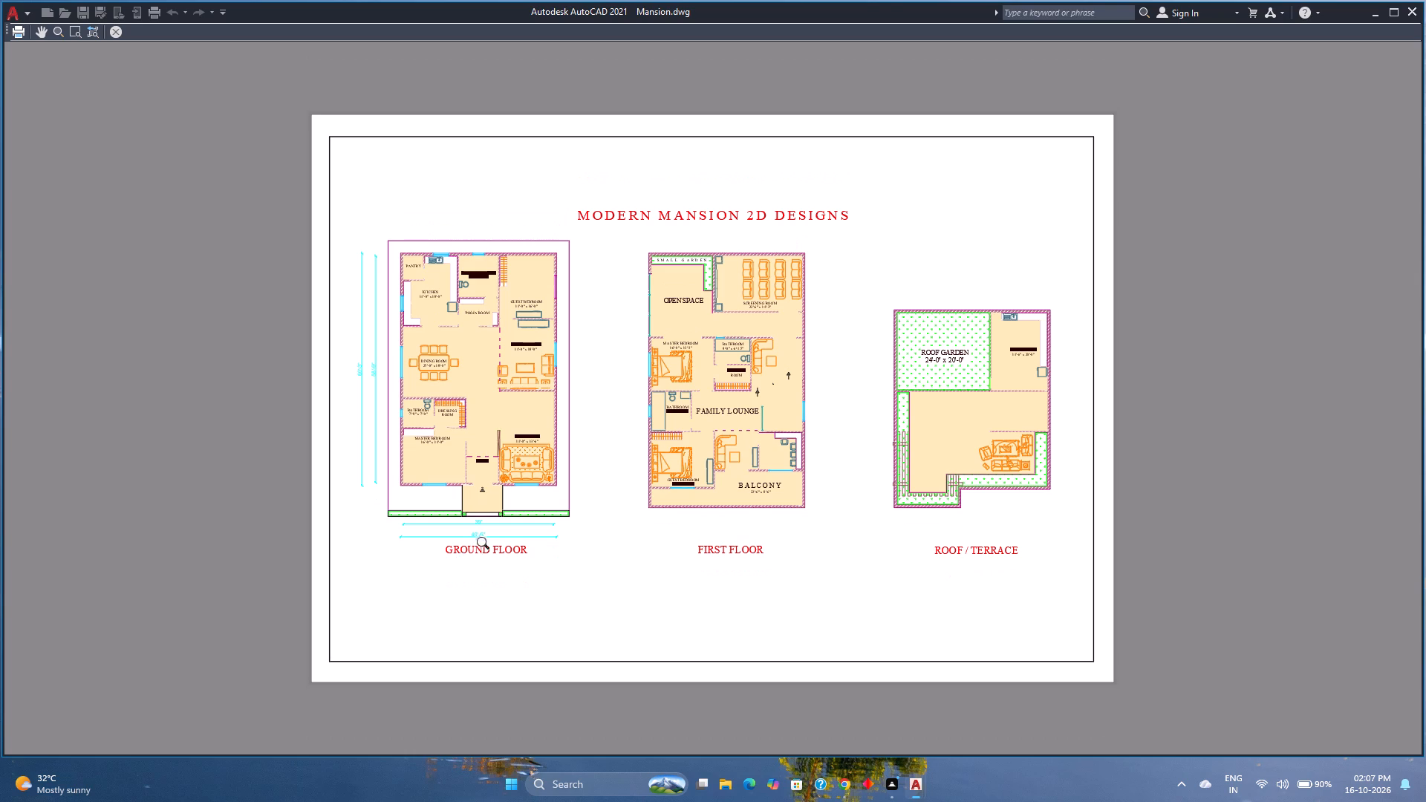
# Examine the floor fill, stairs area and room labels of the three plans in the preview, and leave without plotting.
pyautogui.scroll(2, 711, 326)
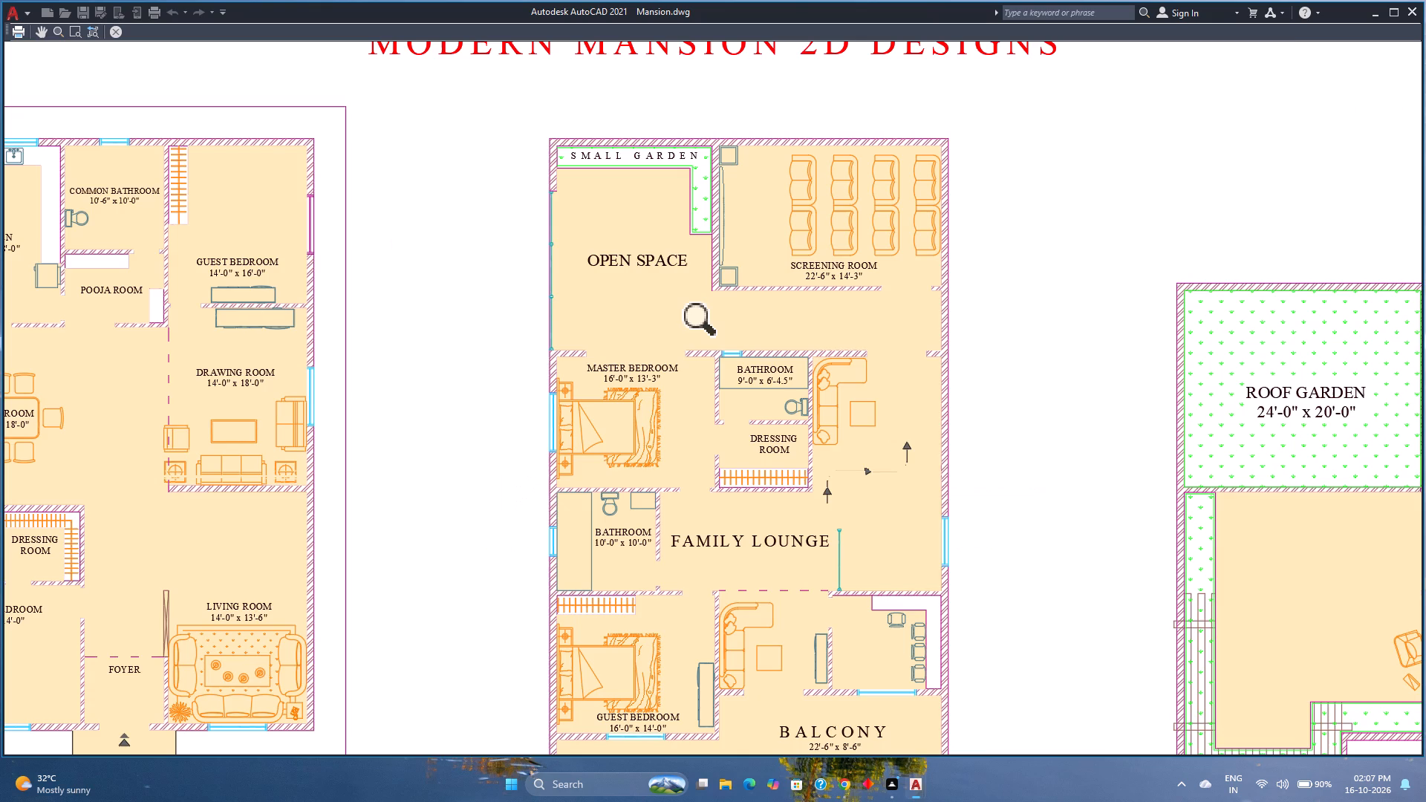
pyautogui.scroll(2, 711, 326)
pyautogui.scroll(3, 416, 465)
pyautogui.scroll(-2, 416, 465)
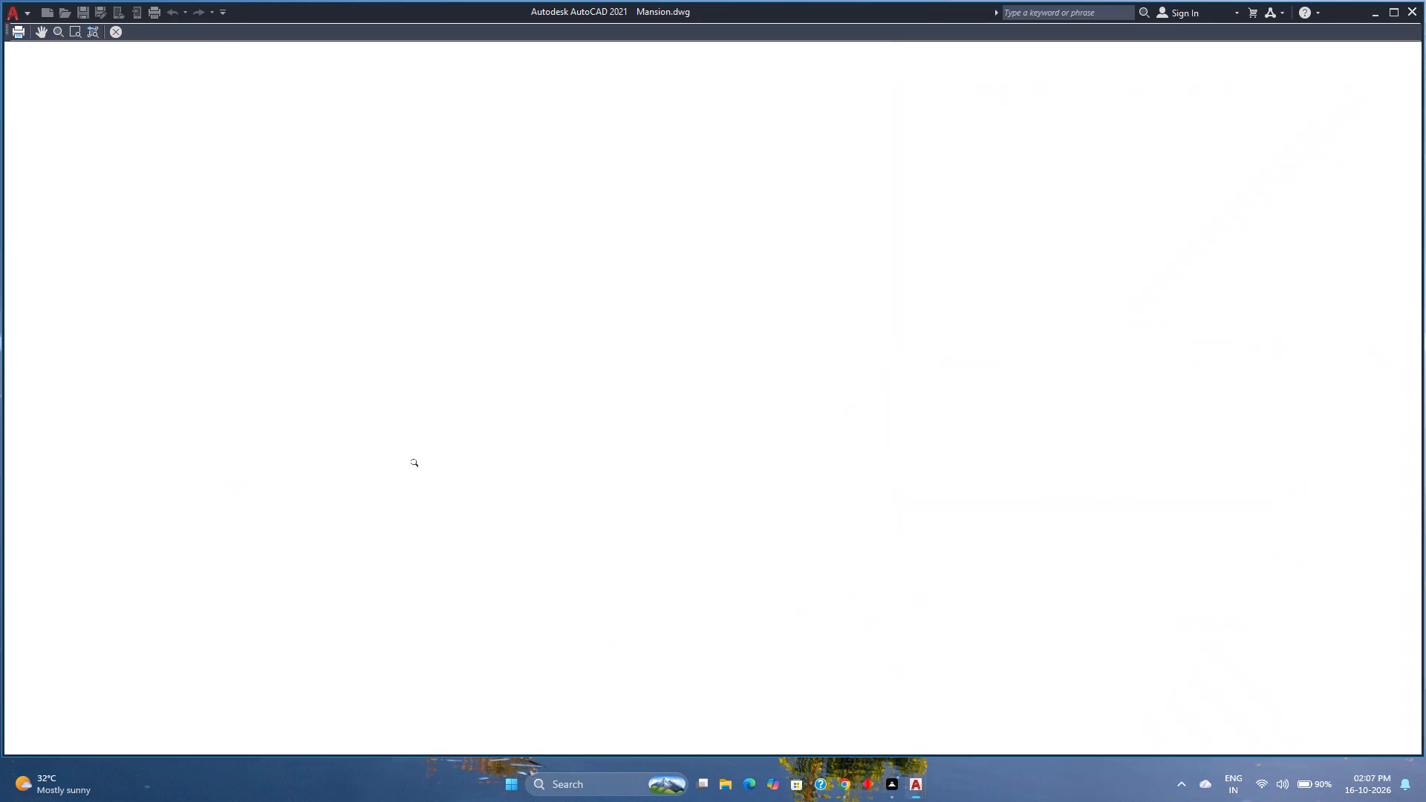
pyautogui.scroll(-3, 416, 465)
pyautogui.moveTo(416, 465); pyautogui.dragTo(551, 449, button='middle')
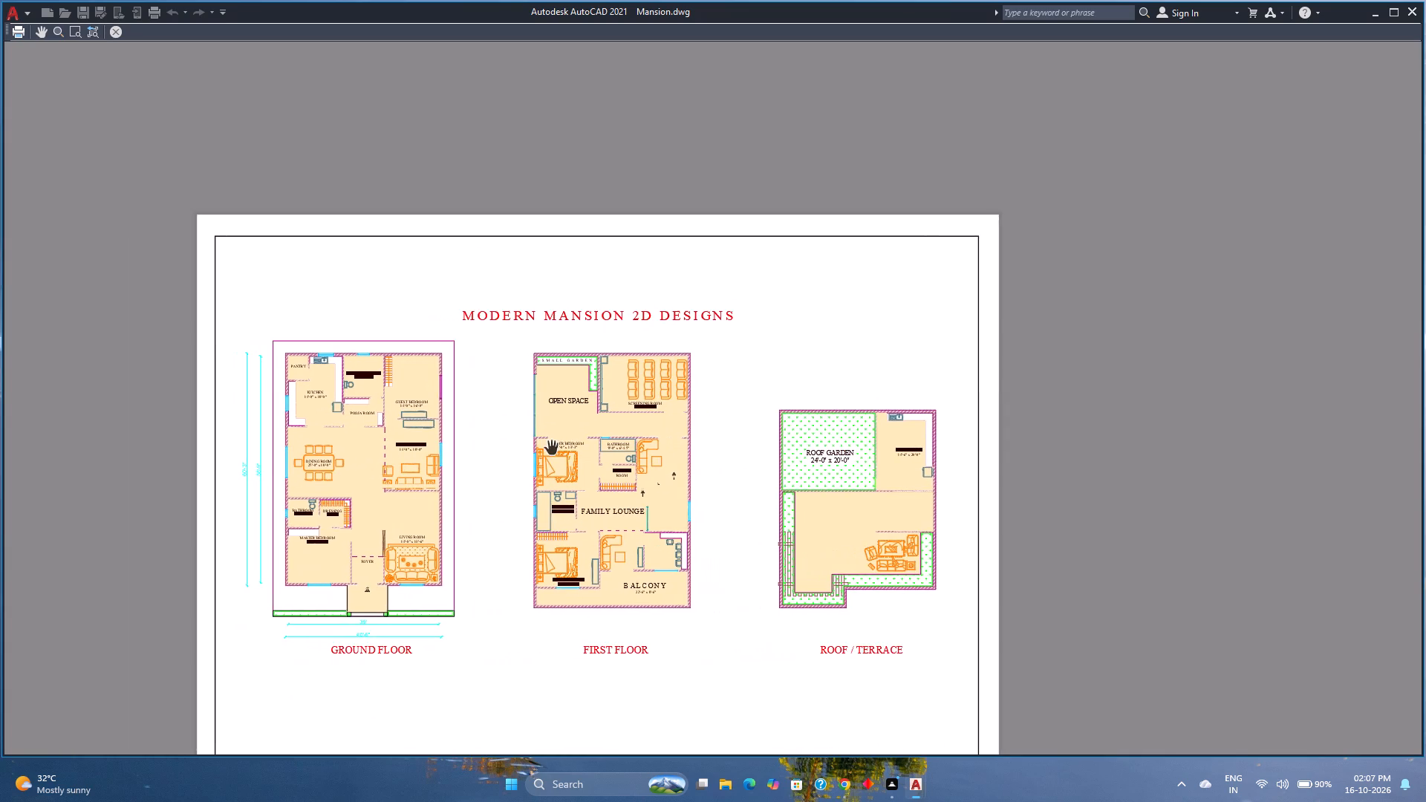
pyautogui.scroll(3, 551, 449)
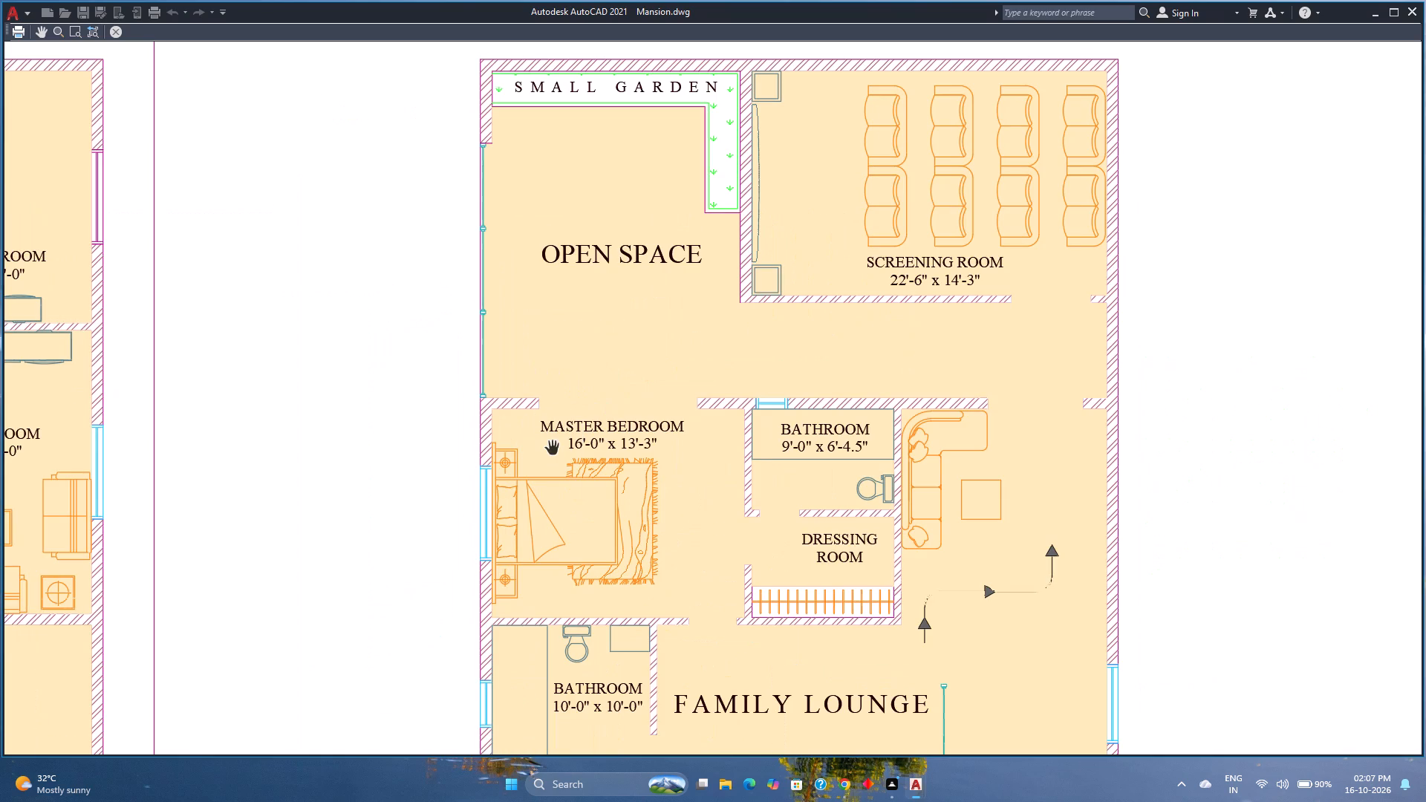
pyautogui.scroll(-3, 563, 440)
pyautogui.scroll(3, 563, 440)
pyautogui.scroll(-2, 563, 440)
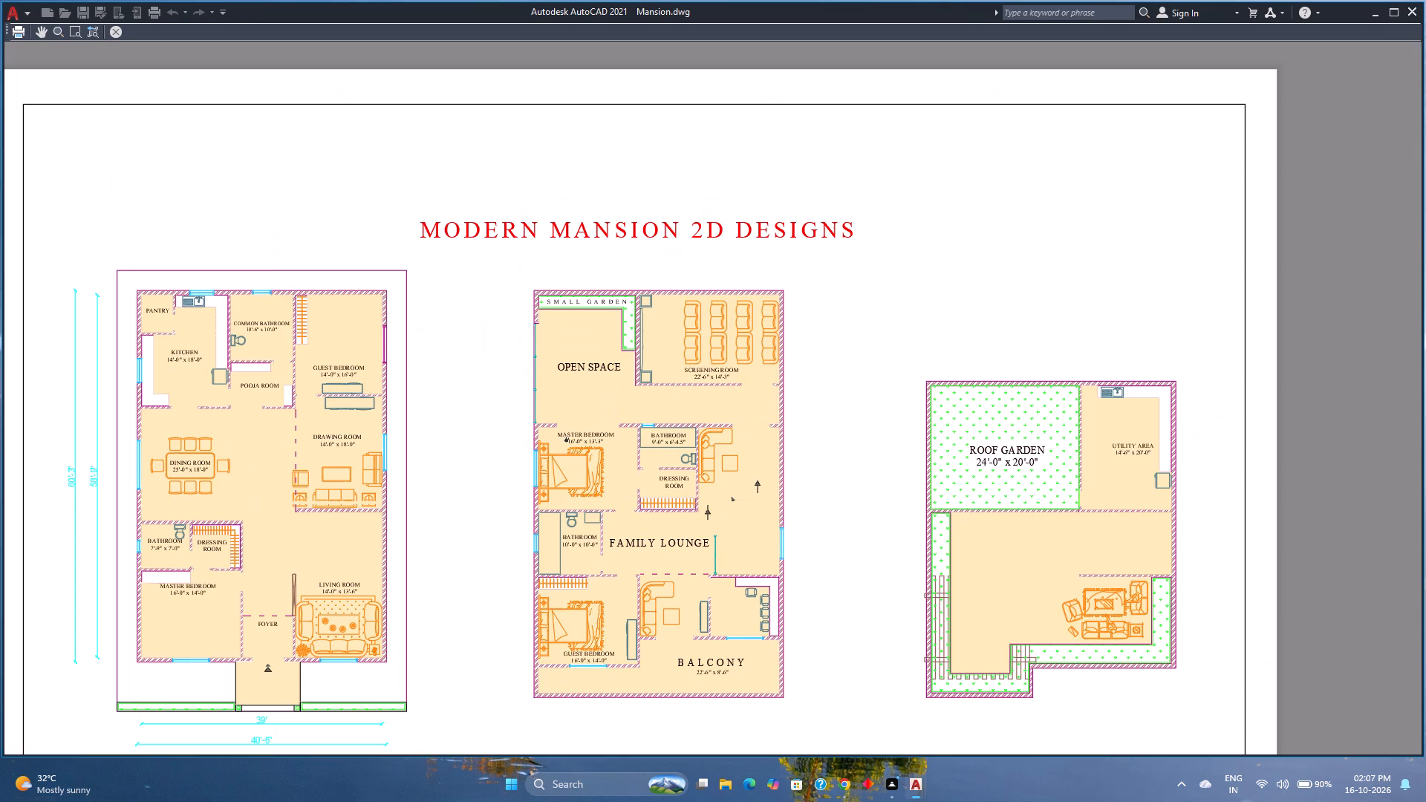
pyautogui.click(114, 30)
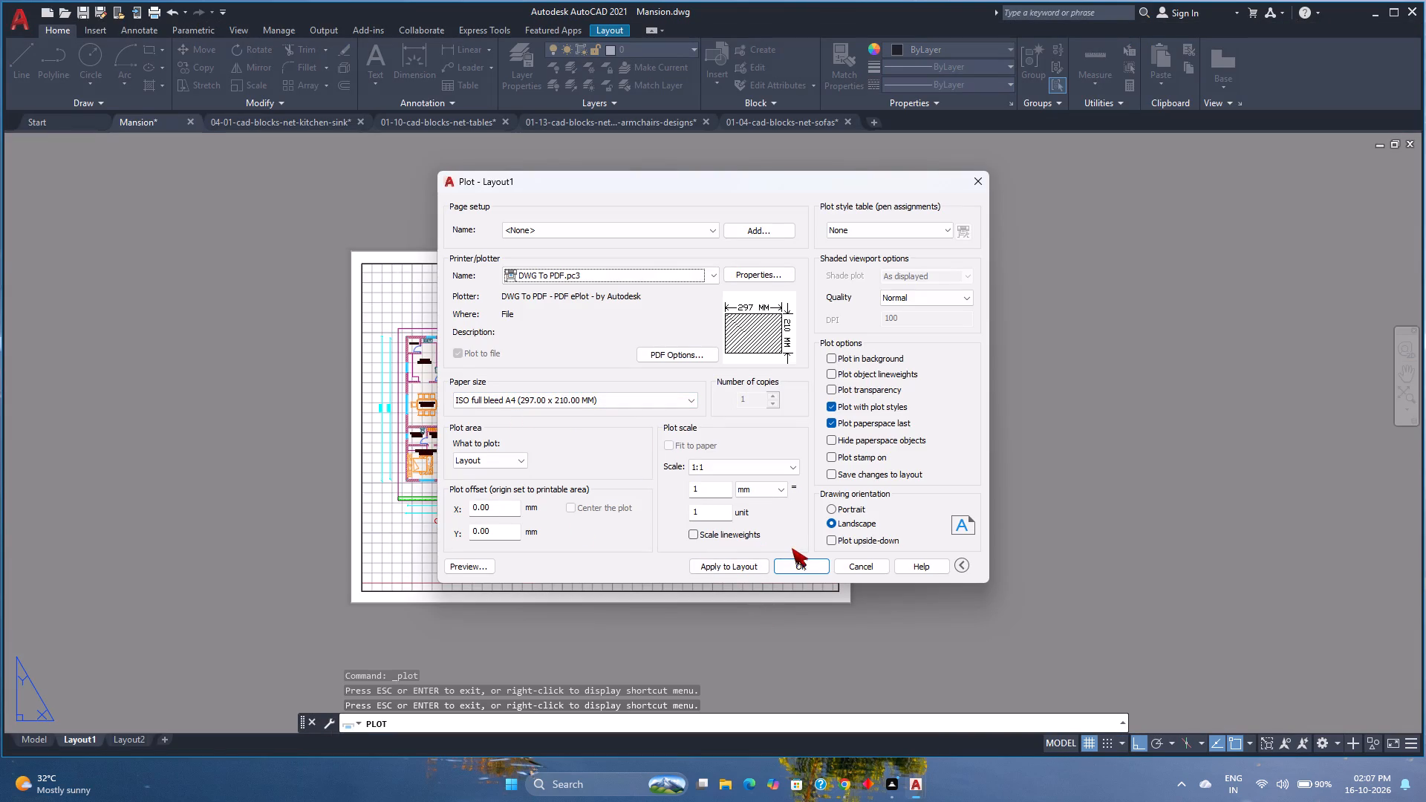
pyautogui.click(878, 570)
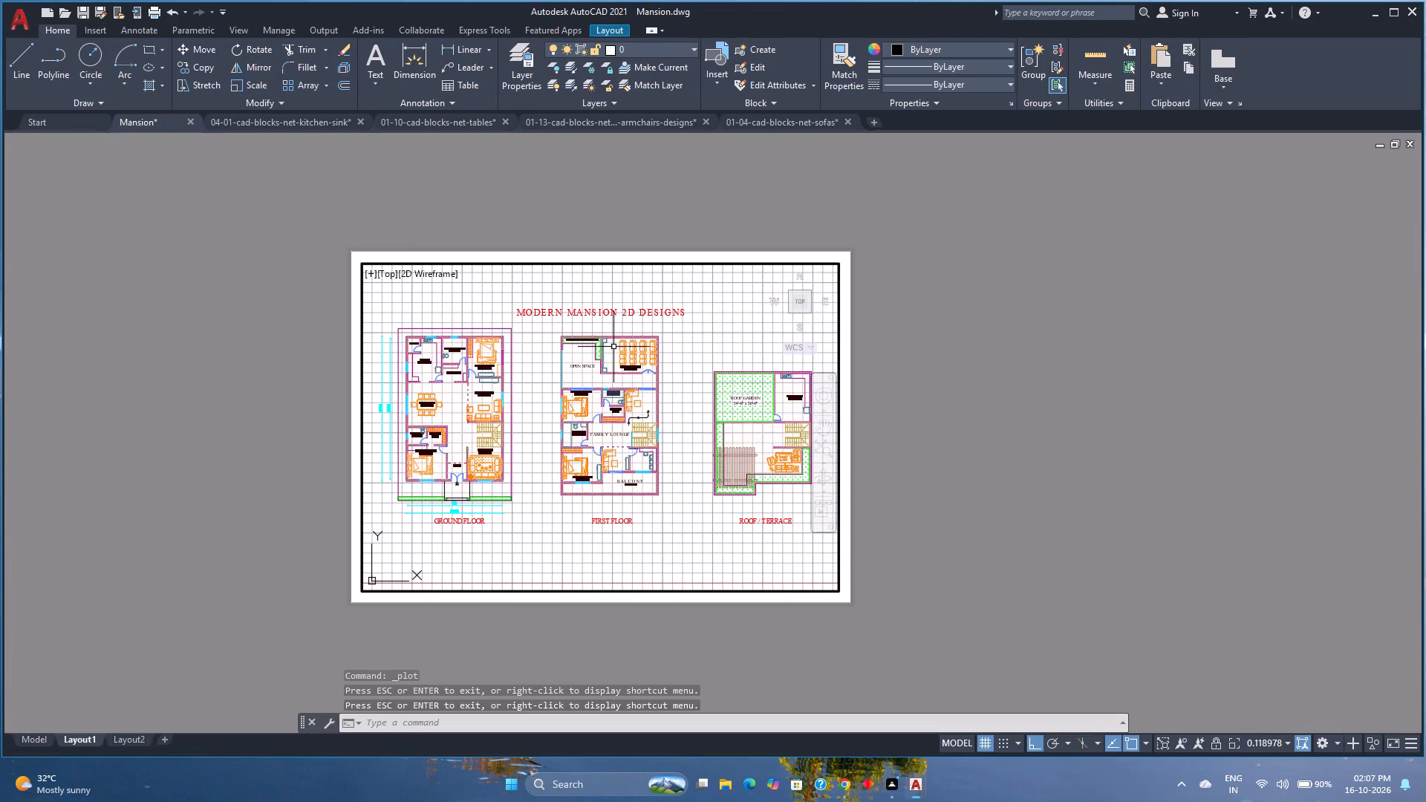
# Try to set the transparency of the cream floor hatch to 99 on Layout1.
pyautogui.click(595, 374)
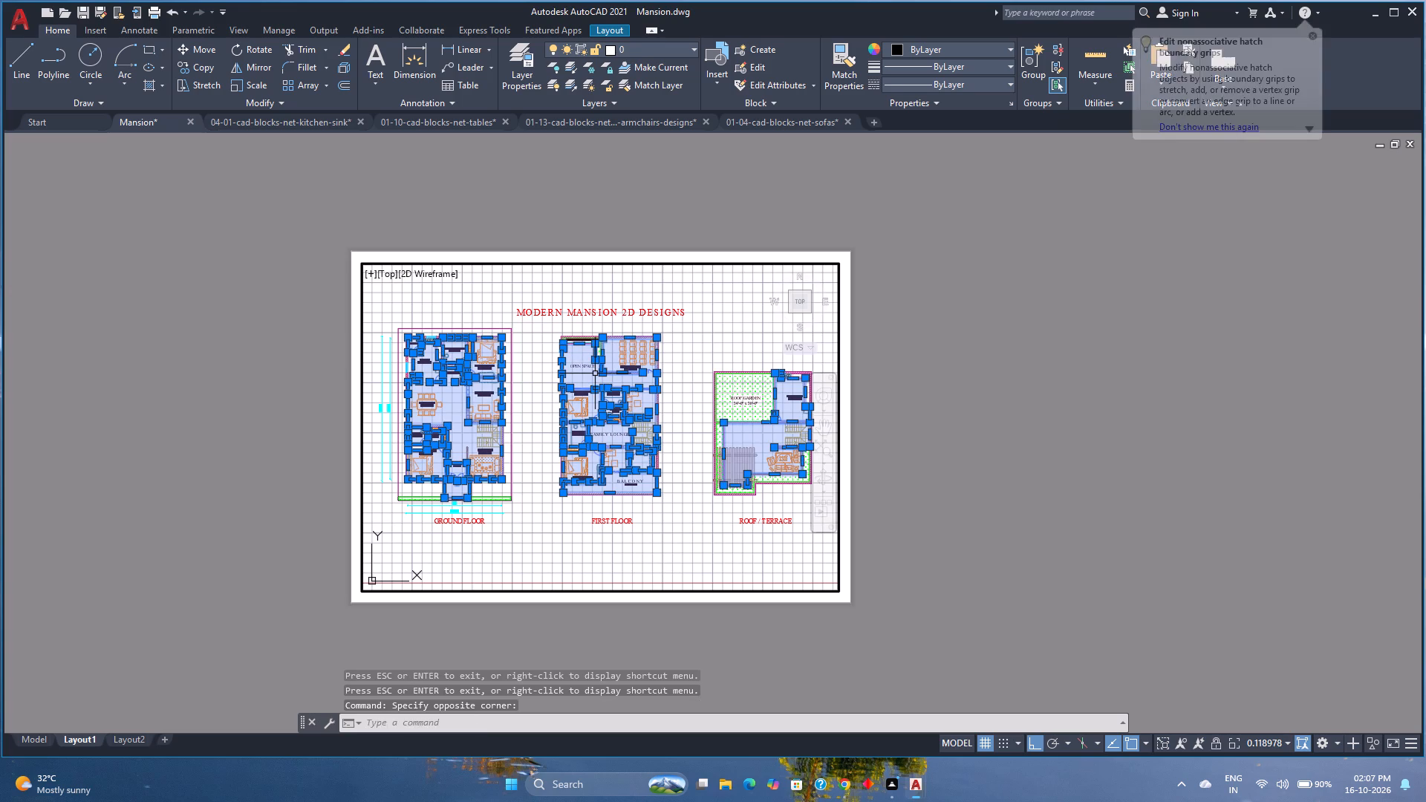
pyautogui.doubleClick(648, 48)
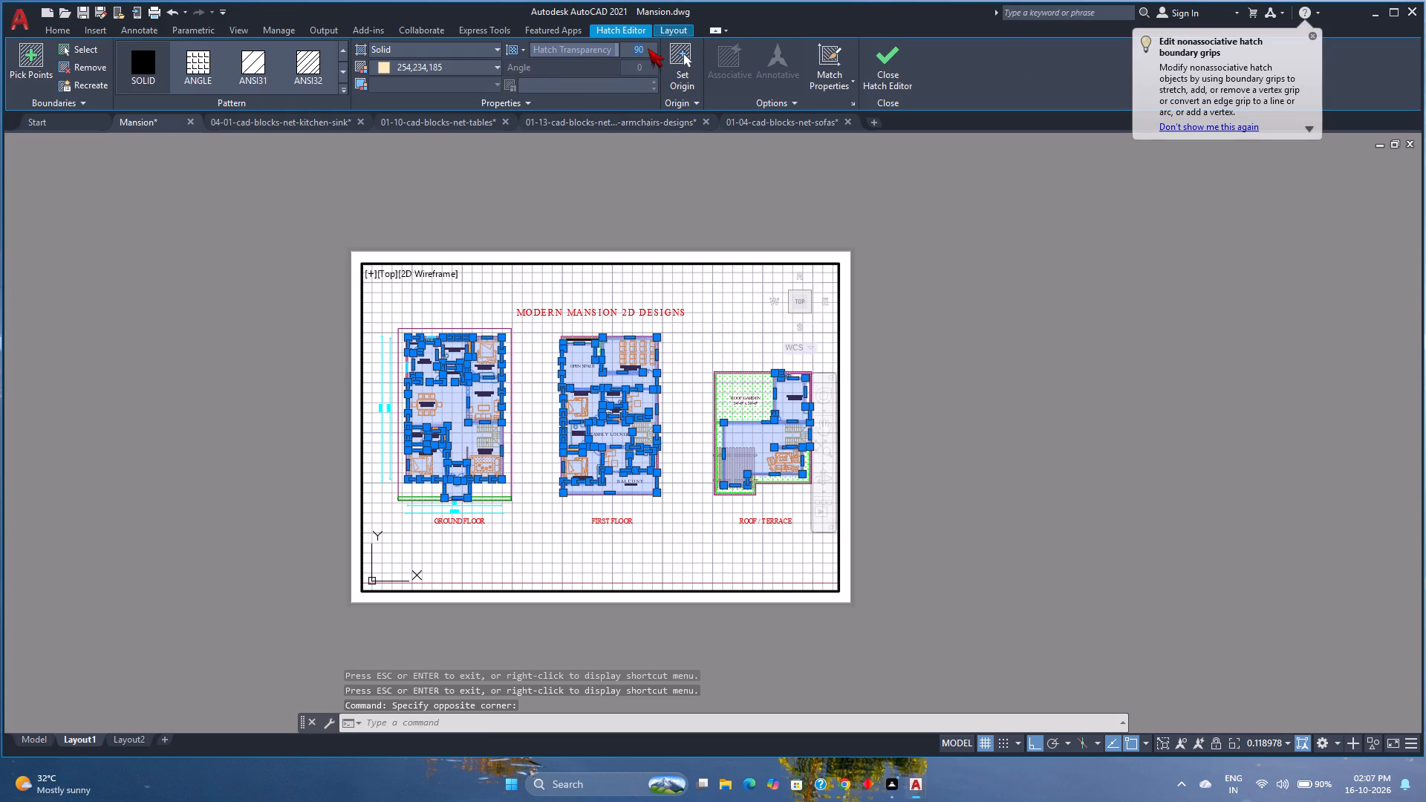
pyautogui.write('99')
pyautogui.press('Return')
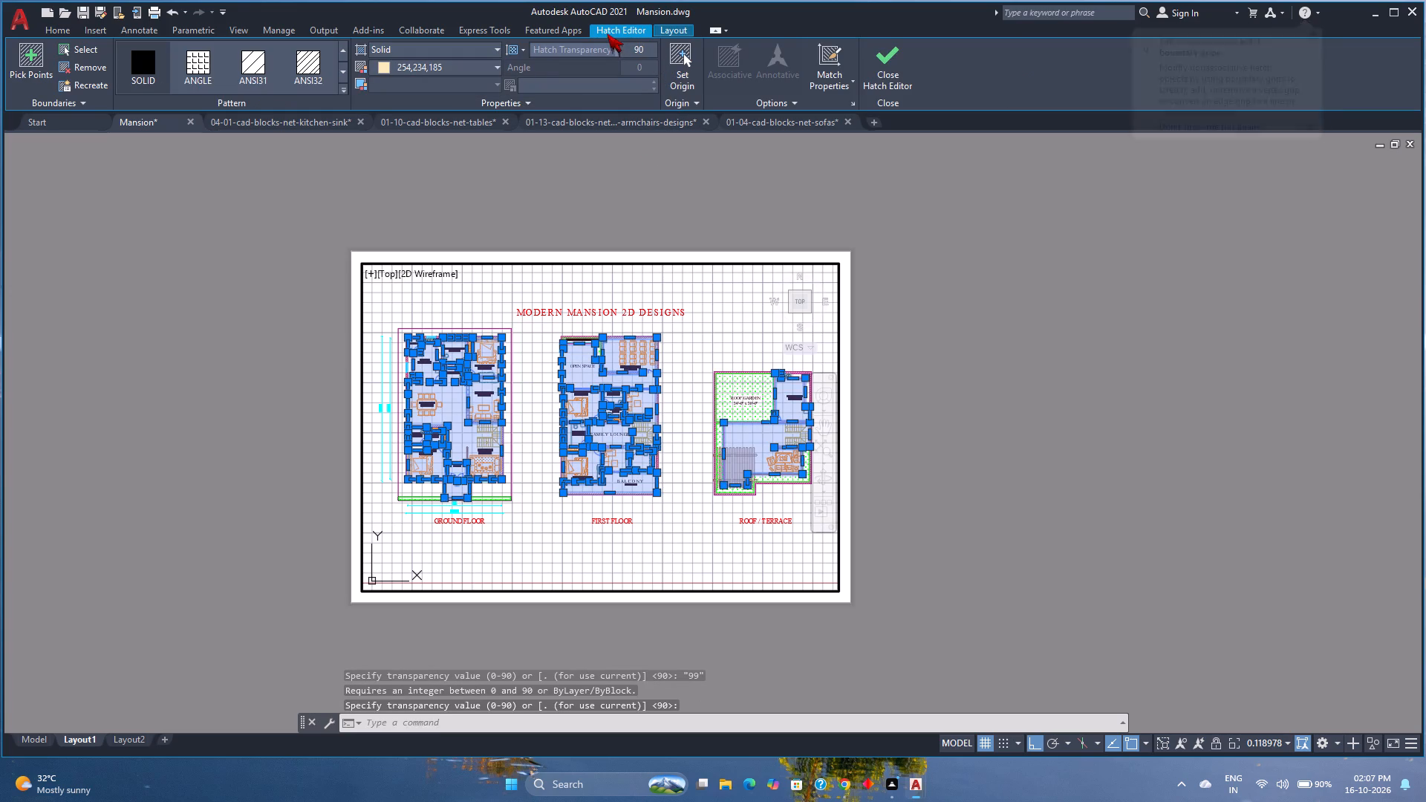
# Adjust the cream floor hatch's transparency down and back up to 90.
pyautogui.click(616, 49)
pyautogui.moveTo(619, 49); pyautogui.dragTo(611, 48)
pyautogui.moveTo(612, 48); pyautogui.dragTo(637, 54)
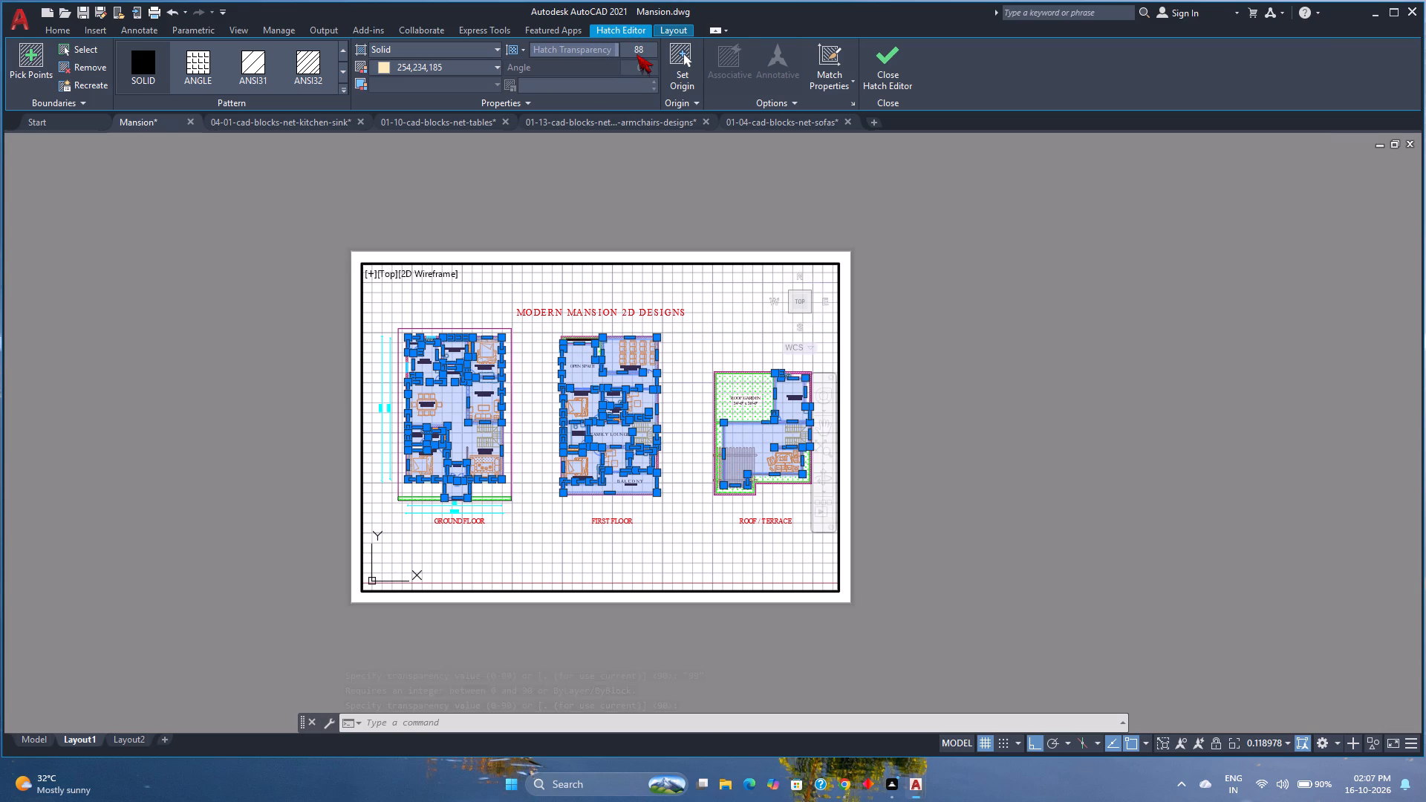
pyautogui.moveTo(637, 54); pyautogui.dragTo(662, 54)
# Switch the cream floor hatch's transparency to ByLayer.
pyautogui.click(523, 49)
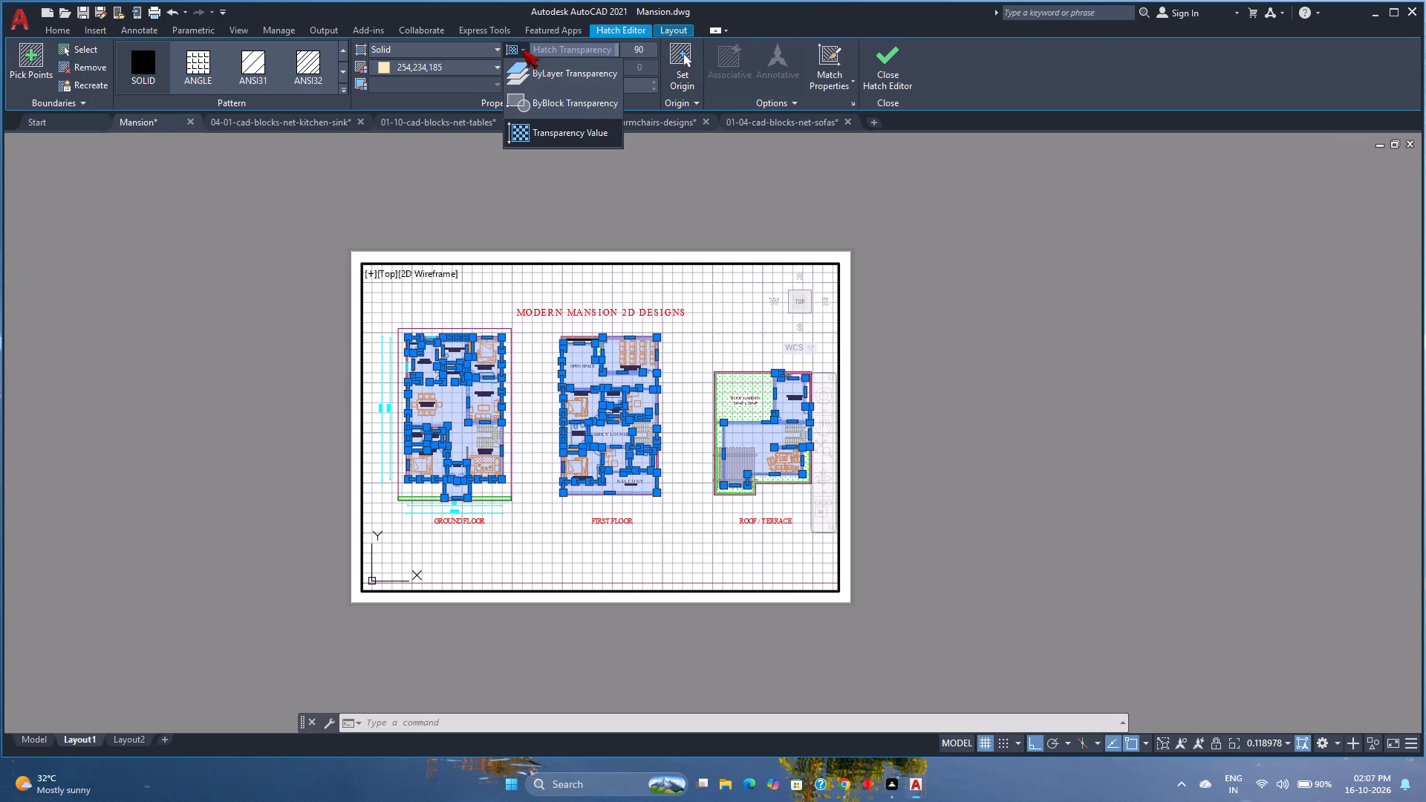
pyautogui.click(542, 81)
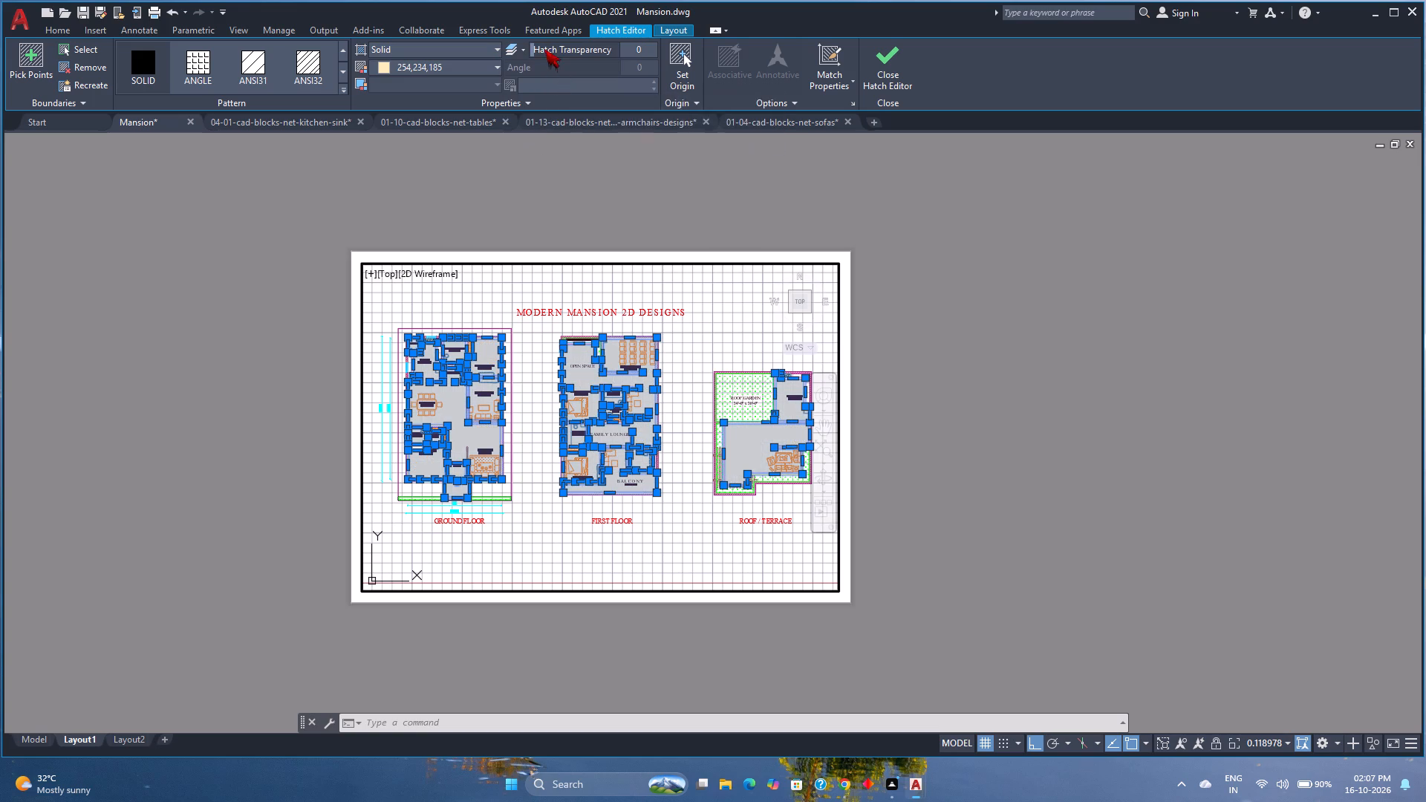
# Set the transparency of the cream floor hatch to 84 and deselect it.
pyautogui.moveTo(530, 50); pyautogui.dragTo(546, 51)
pyautogui.moveTo(546, 51); pyautogui.dragTo(553, 51)
pyautogui.moveTo(546, 49); pyautogui.dragTo(576, 51)
pyautogui.moveTo(576, 51); pyautogui.dragTo(642, 48)
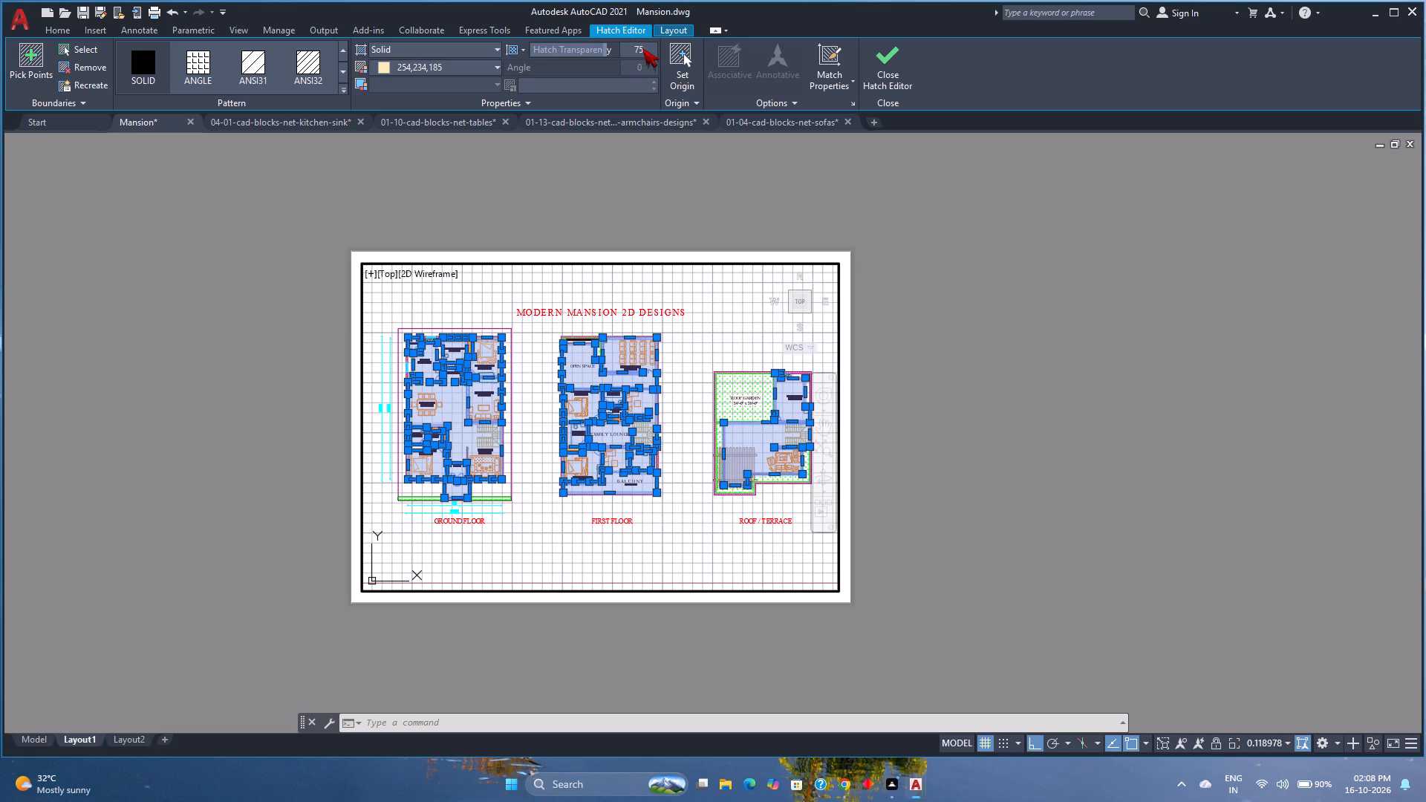
pyautogui.moveTo(642, 48); pyautogui.dragTo(649, 50)
pyautogui.click(235, 272)
pyautogui.press('Escape')
# Preview the Layout1 plot, examine the floor fill and details of all three plans, and leave without plotting.
pyautogui.hotkey('ctrl', 'p')
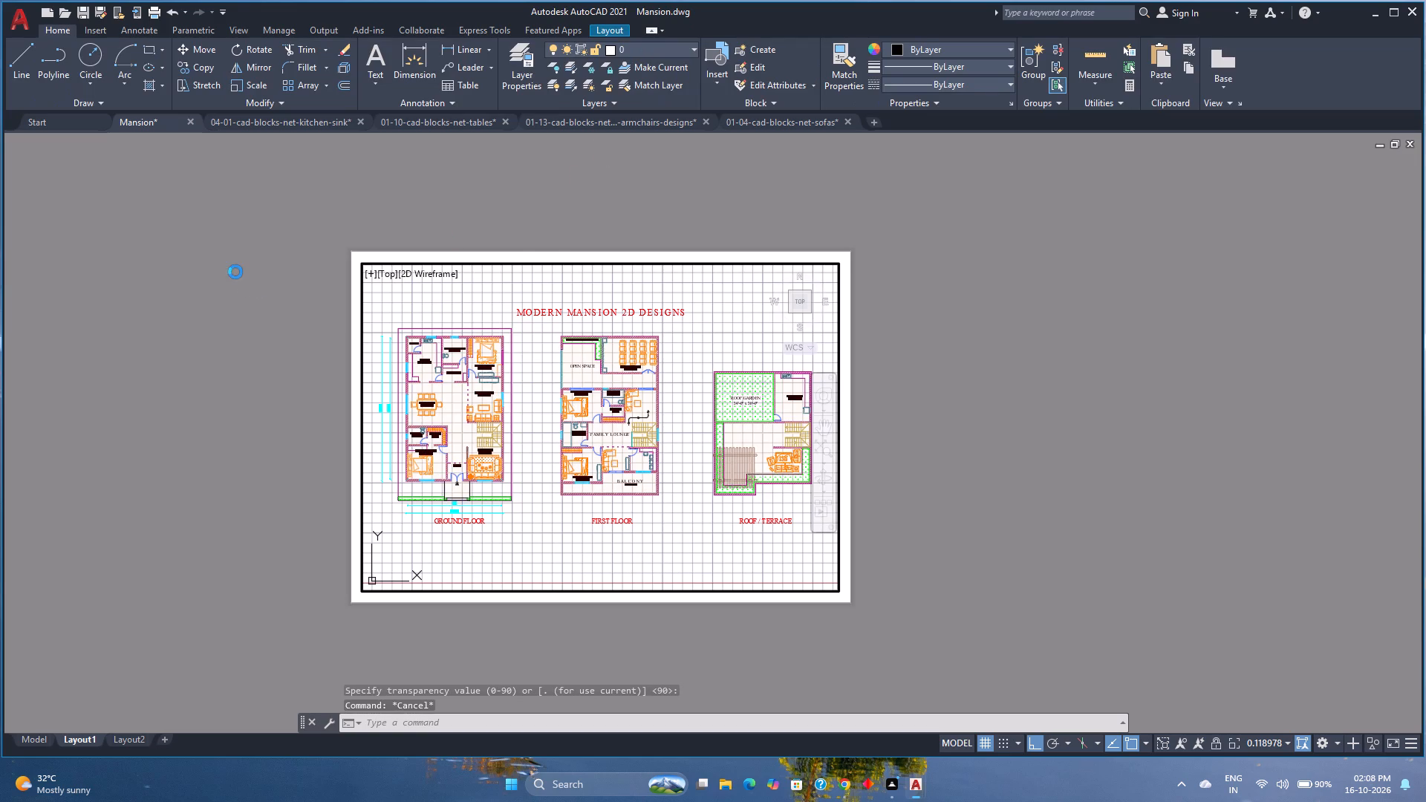
pyautogui.click(597, 428)
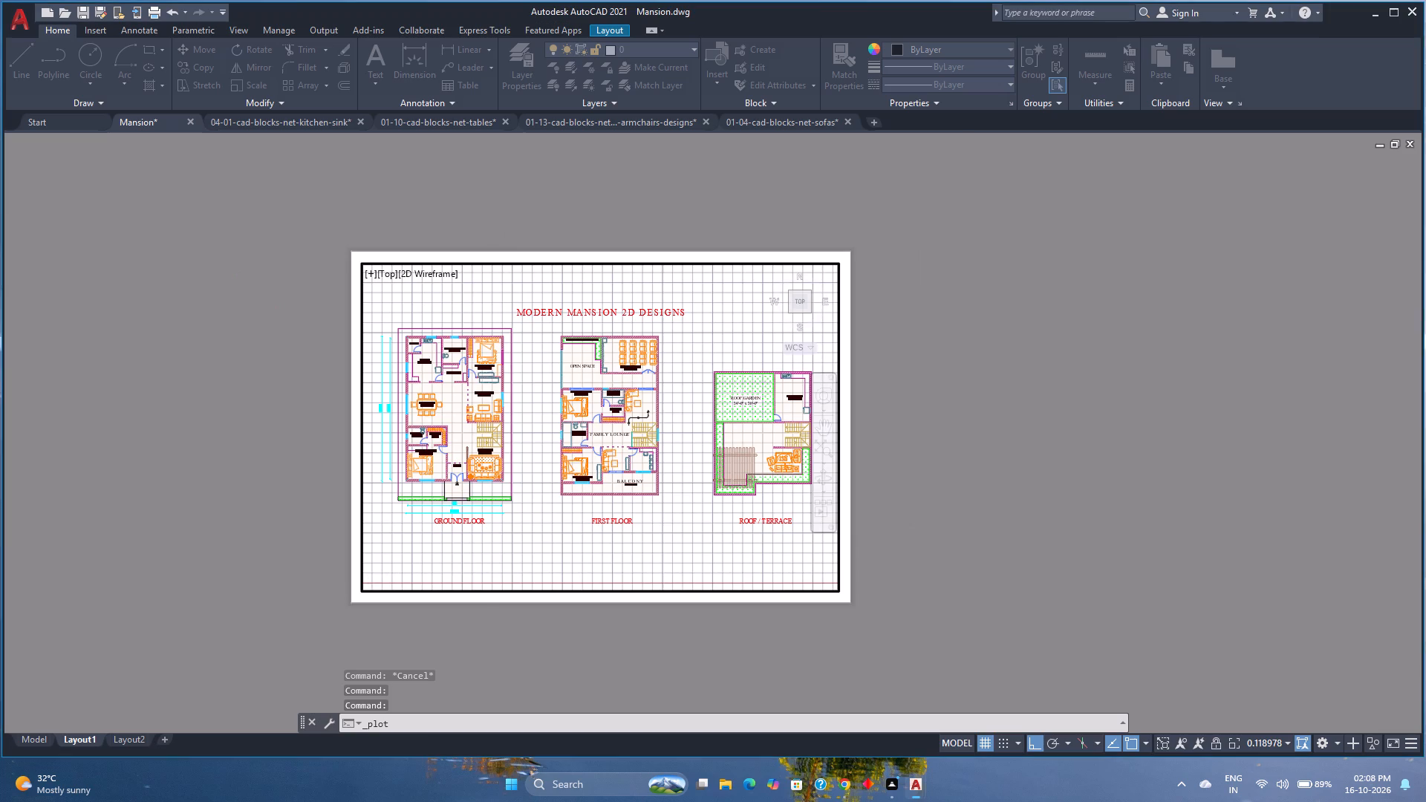
pyautogui.click(492, 563)
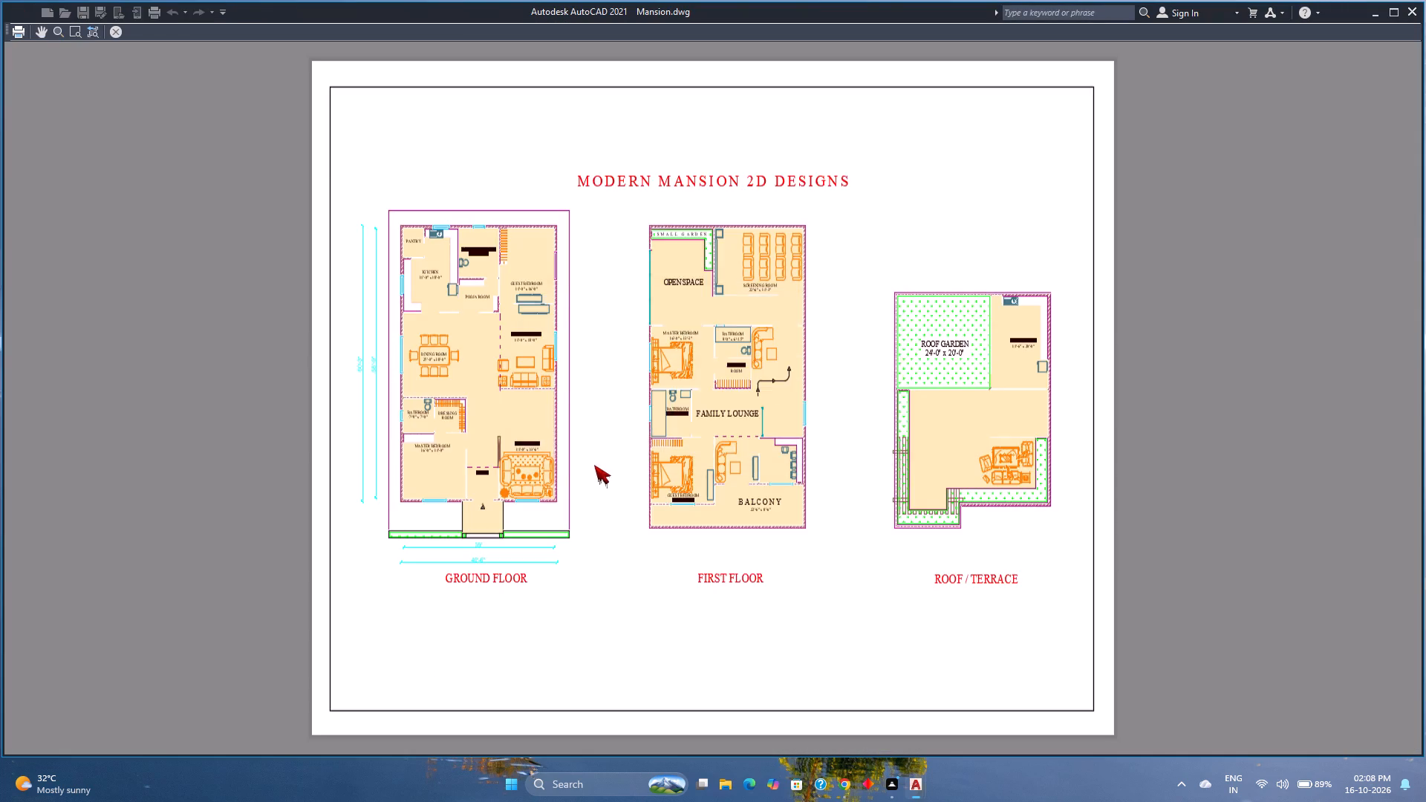
pyautogui.scroll(-3, 594, 465)
pyautogui.scroll(2, 594, 465)
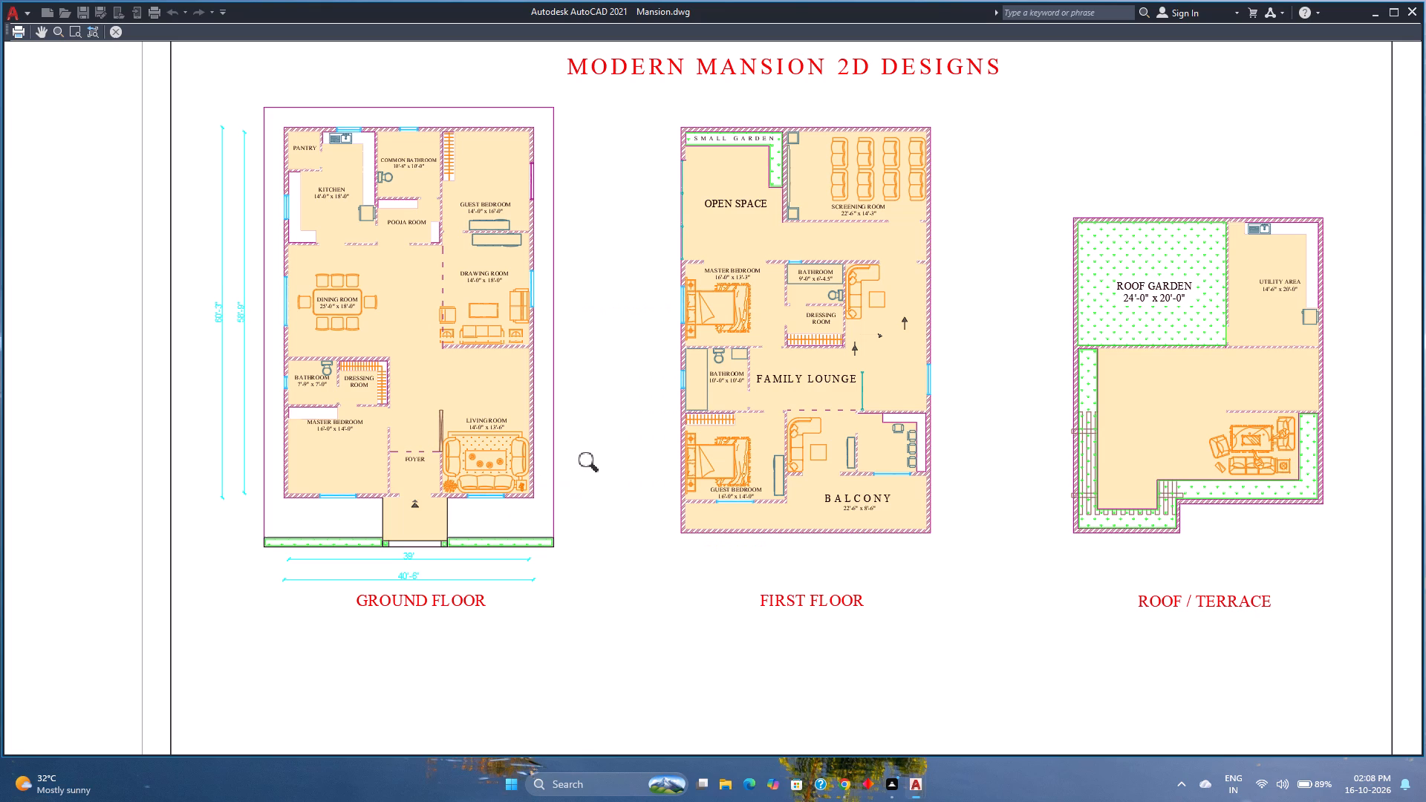
pyautogui.scroll(3, 533, 538)
pyautogui.scroll(-3, 533, 538)
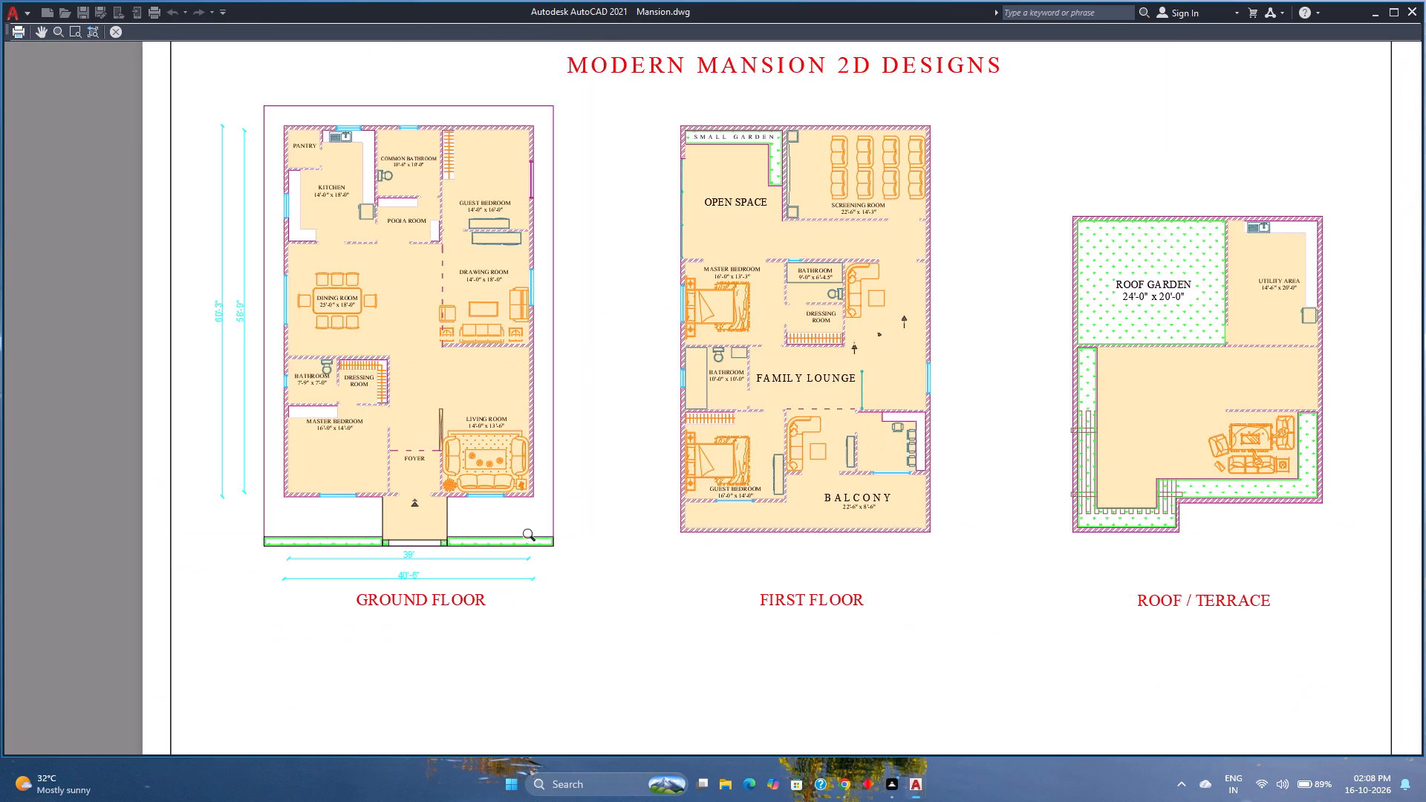
pyautogui.scroll(-1, 533, 538)
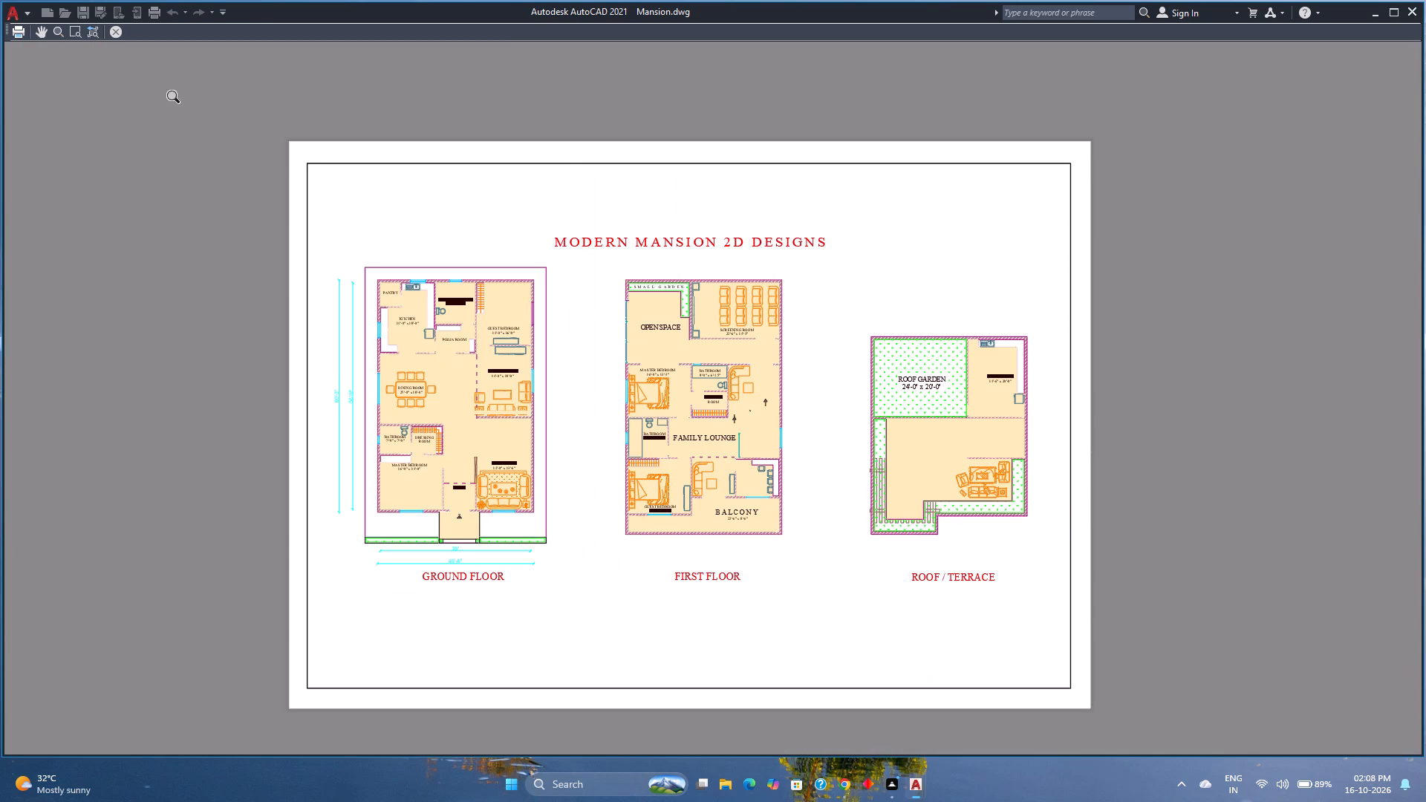
pyautogui.click(114, 29)
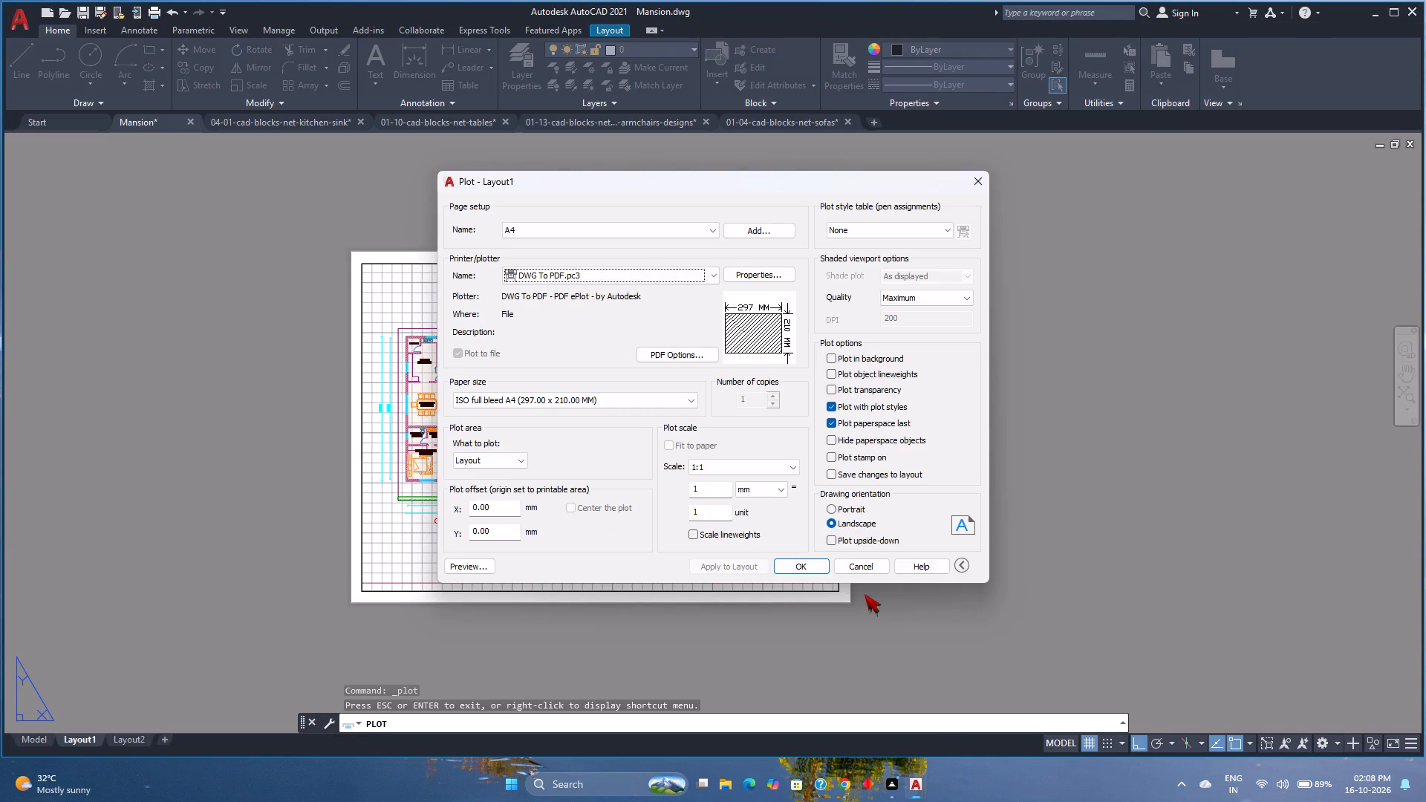
pyautogui.click(871, 564)
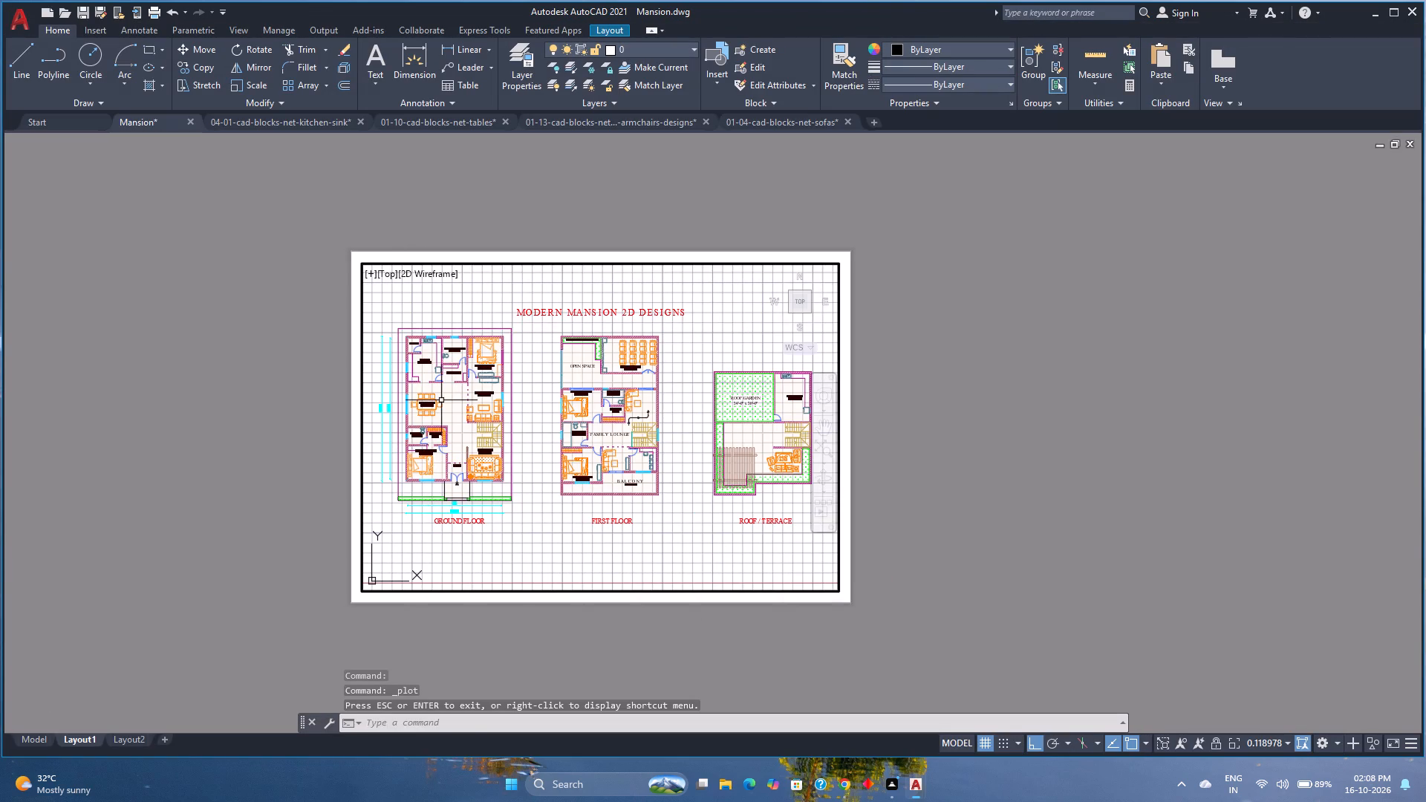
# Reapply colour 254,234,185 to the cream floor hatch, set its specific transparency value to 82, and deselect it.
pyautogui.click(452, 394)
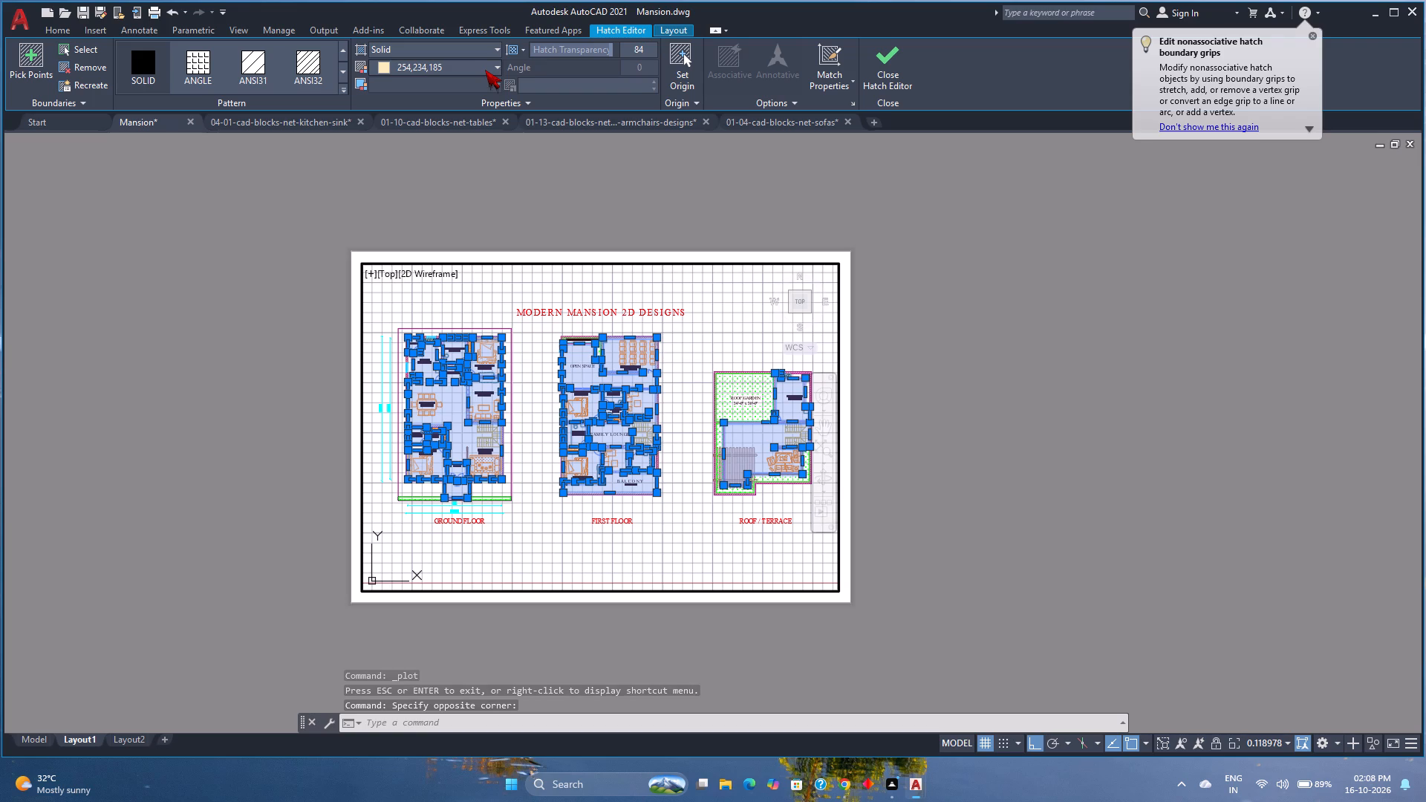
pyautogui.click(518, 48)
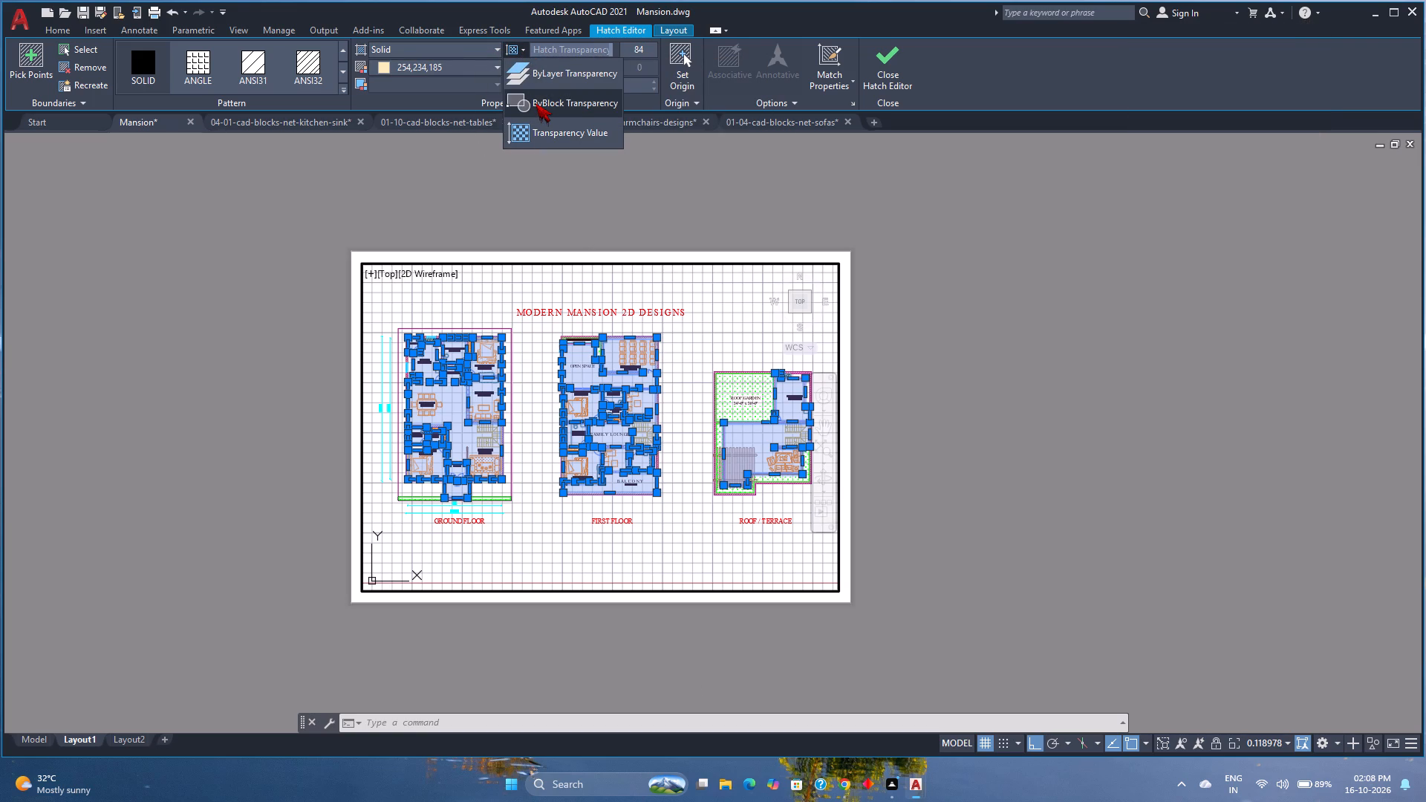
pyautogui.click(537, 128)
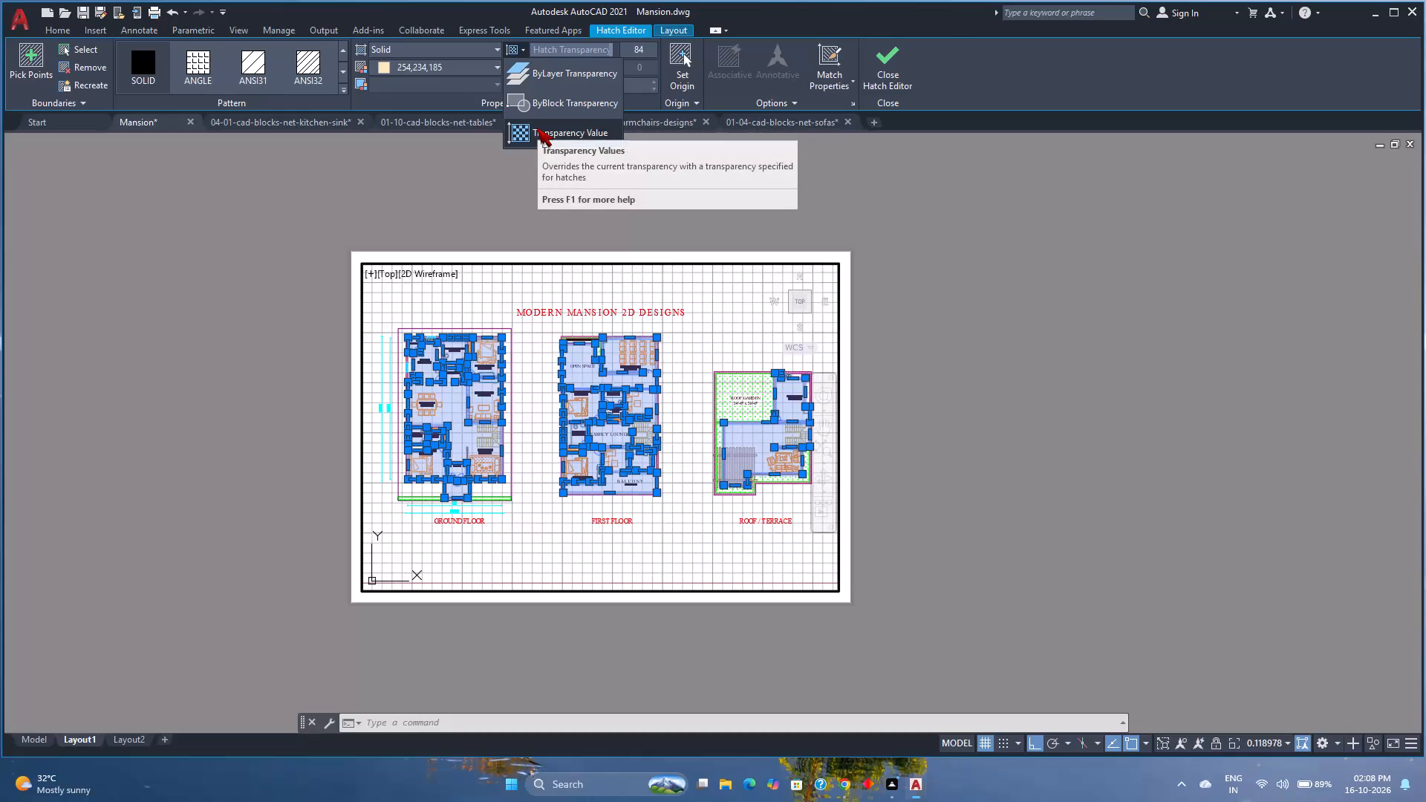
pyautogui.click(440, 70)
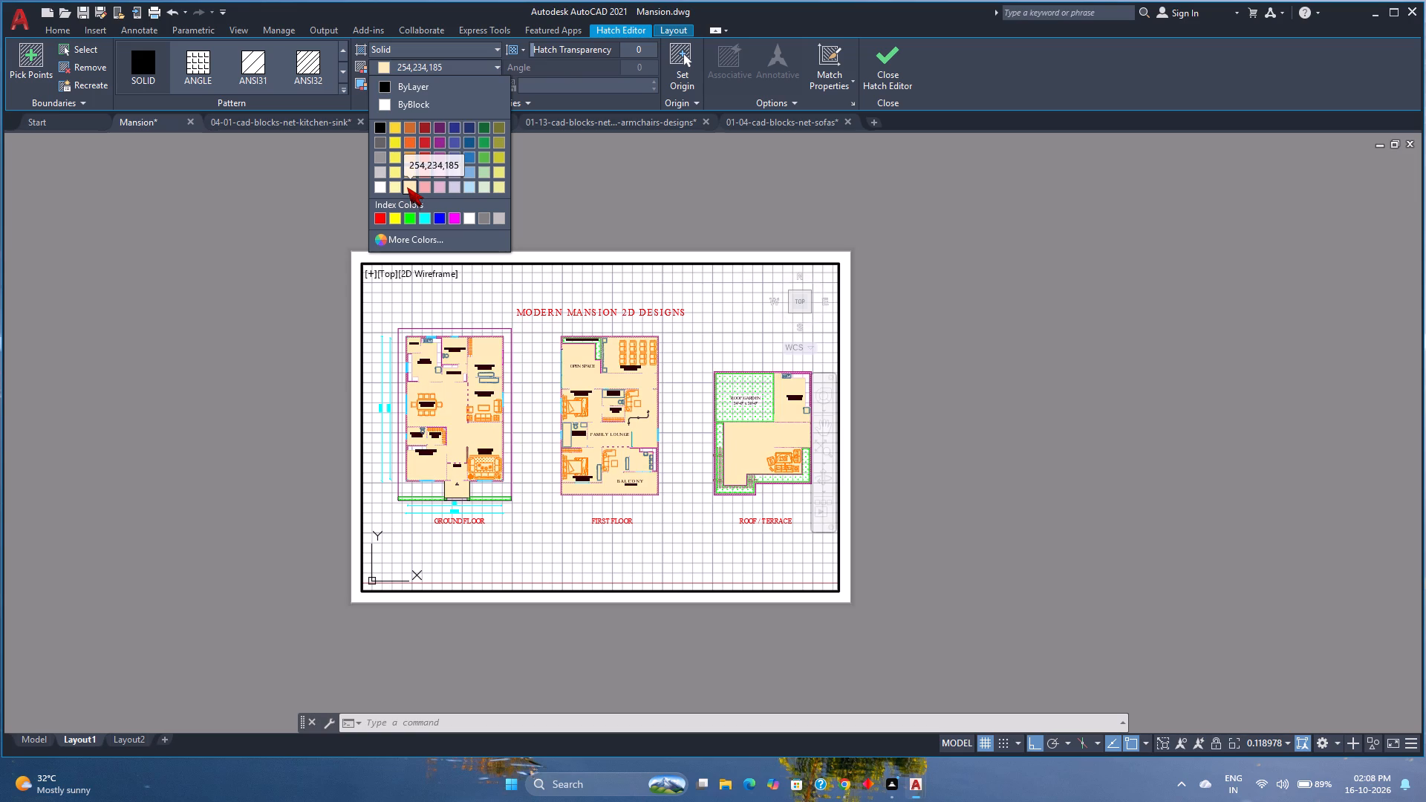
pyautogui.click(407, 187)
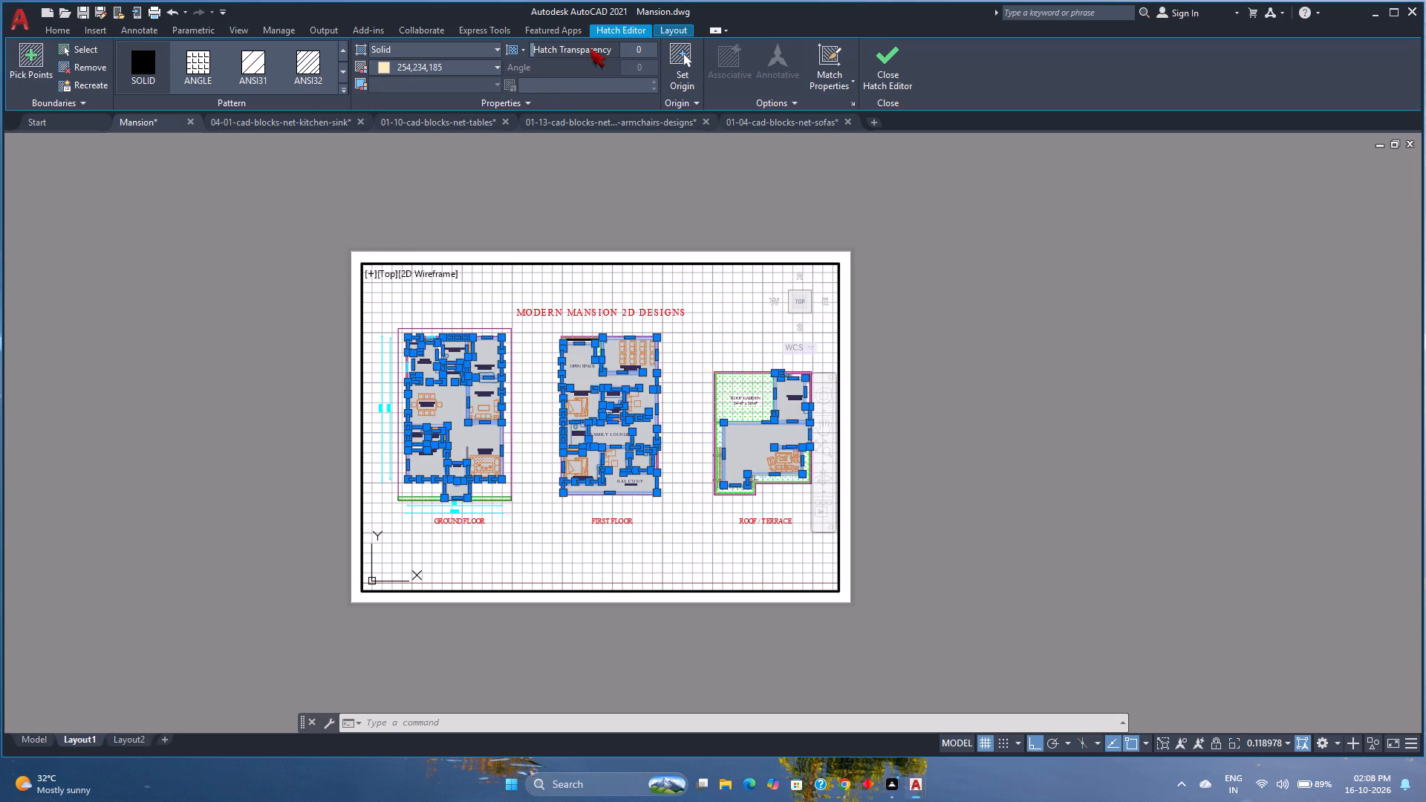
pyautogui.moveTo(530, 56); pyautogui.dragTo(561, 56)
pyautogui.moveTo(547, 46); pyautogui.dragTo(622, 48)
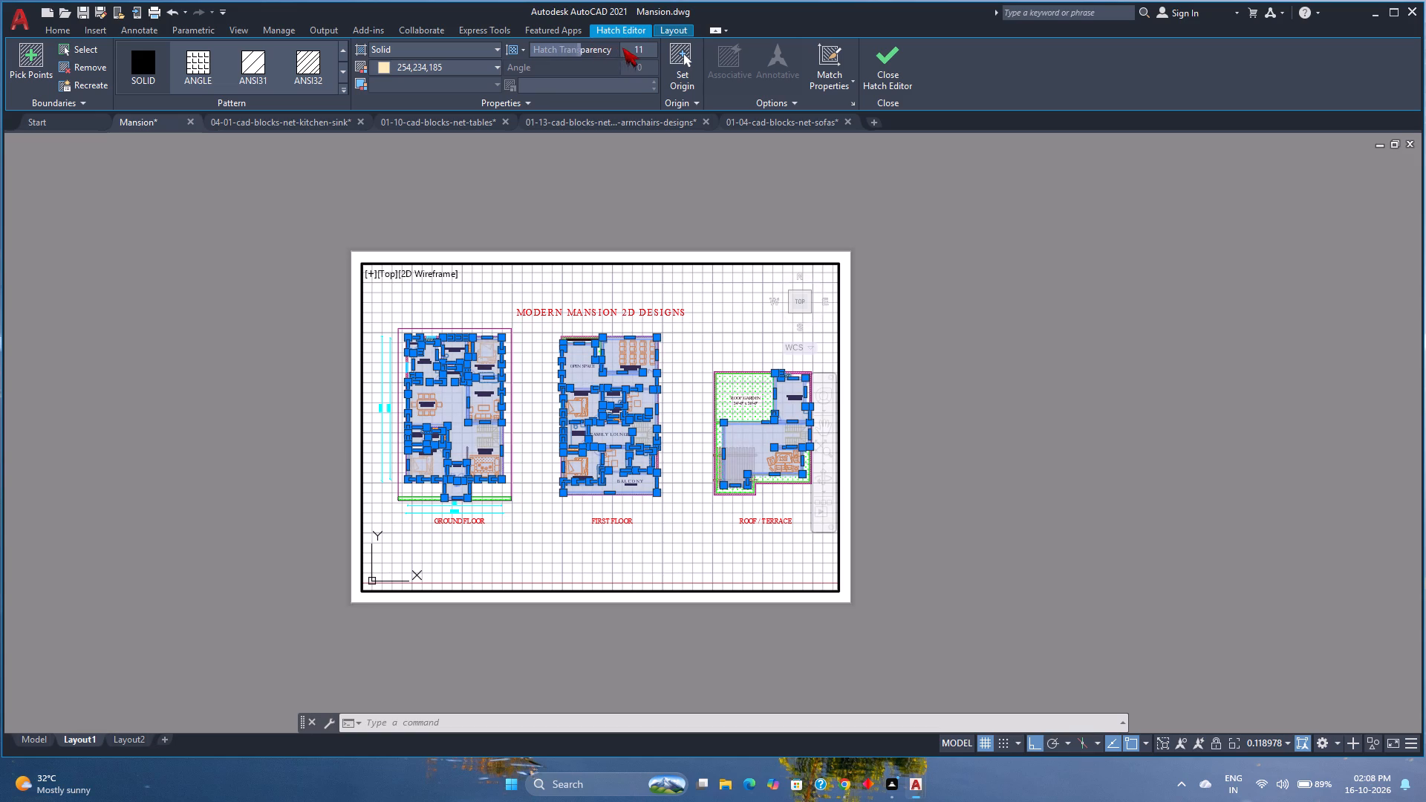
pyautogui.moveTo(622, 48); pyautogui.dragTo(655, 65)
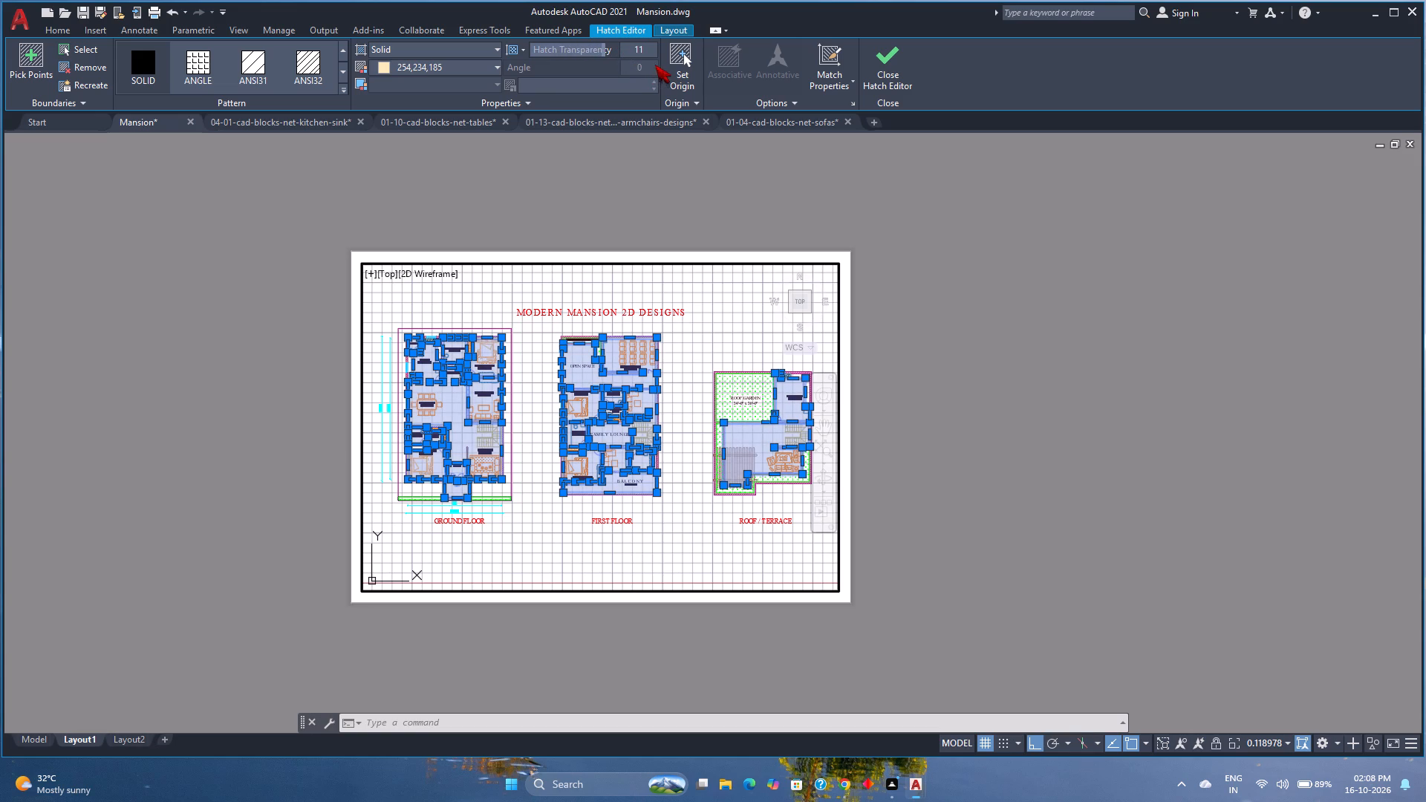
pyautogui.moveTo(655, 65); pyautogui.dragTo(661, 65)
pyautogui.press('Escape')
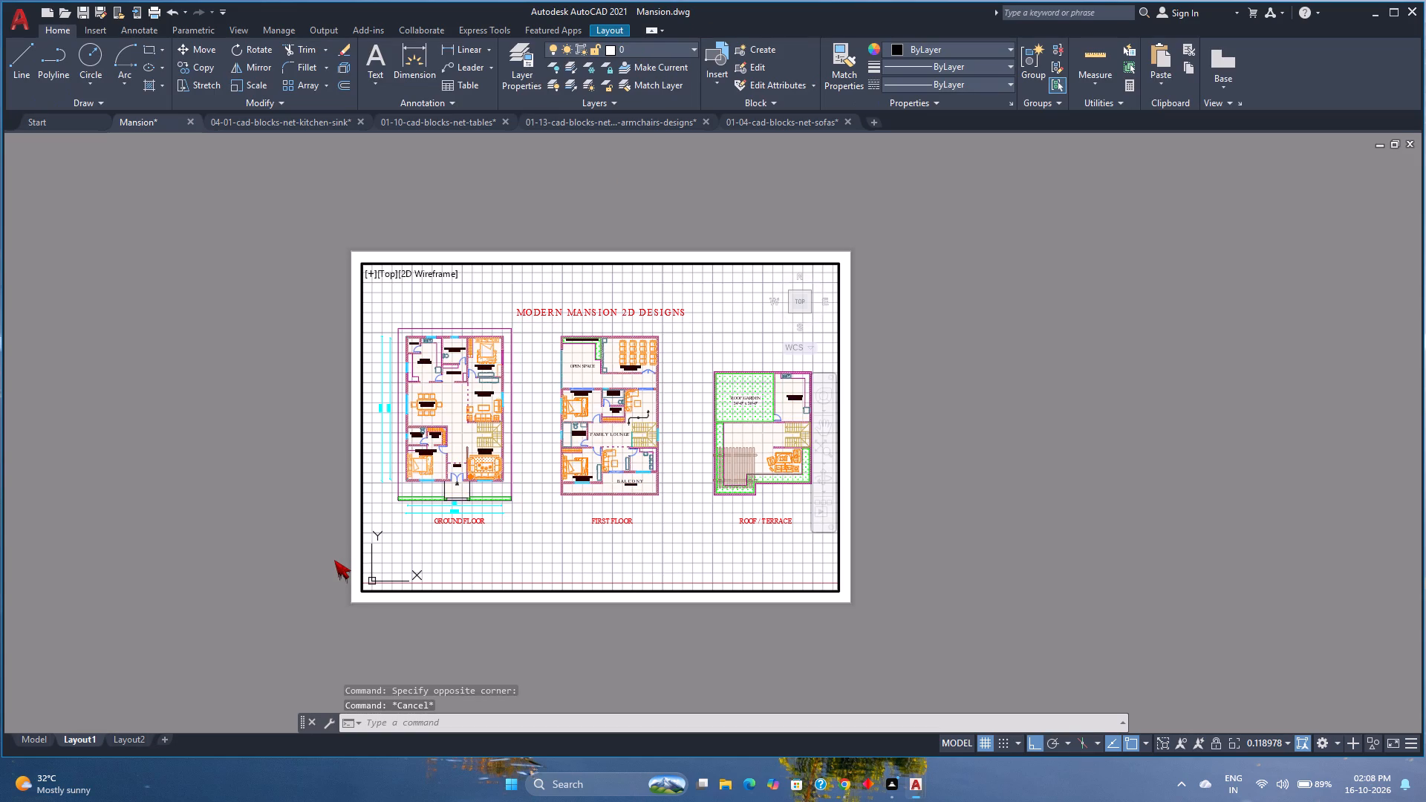
# Preview the single-sheet Layout1 plot, examine how the cream floor fill covers the plan details, and leave without plotting.
pyautogui.hotkey('ctrl', 'p')
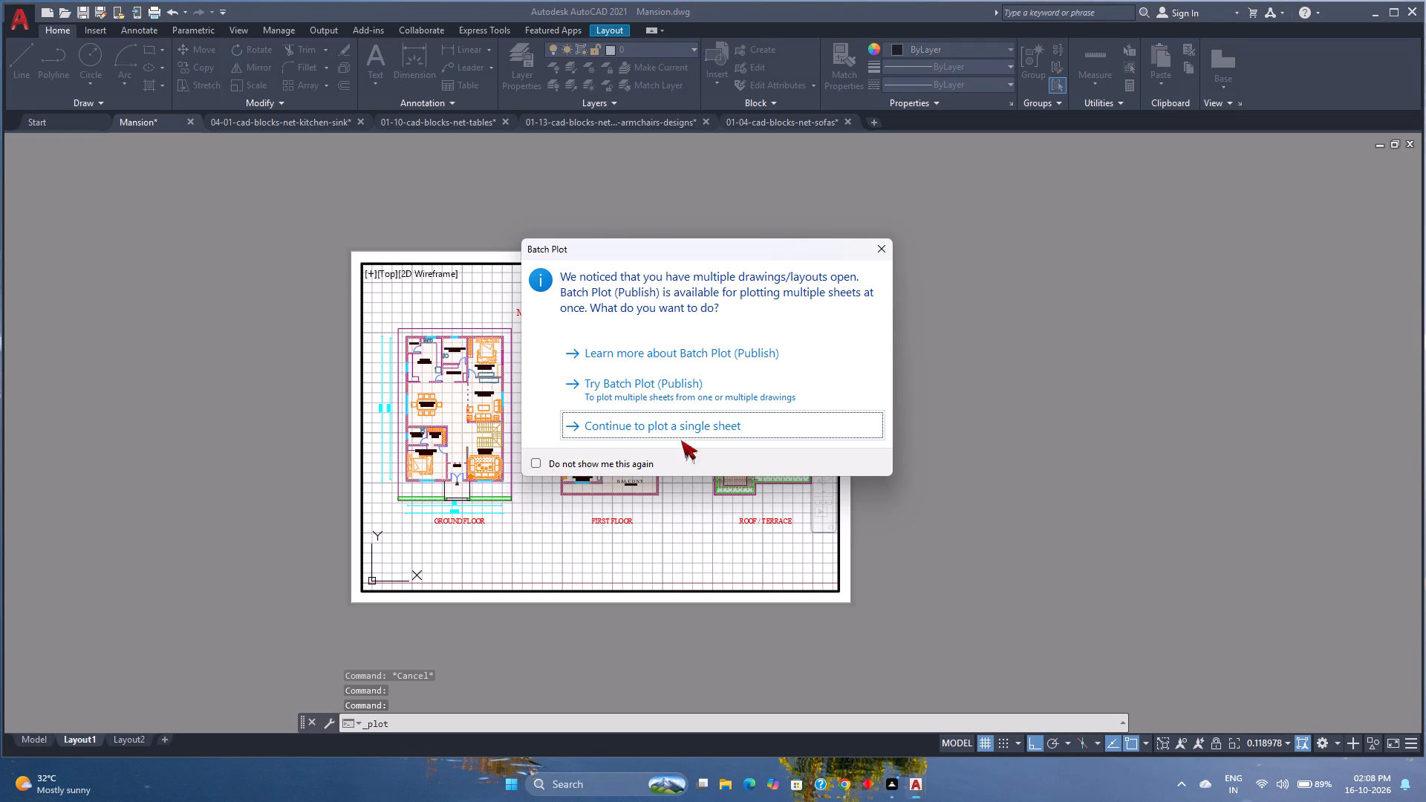
pyautogui.click(706, 429)
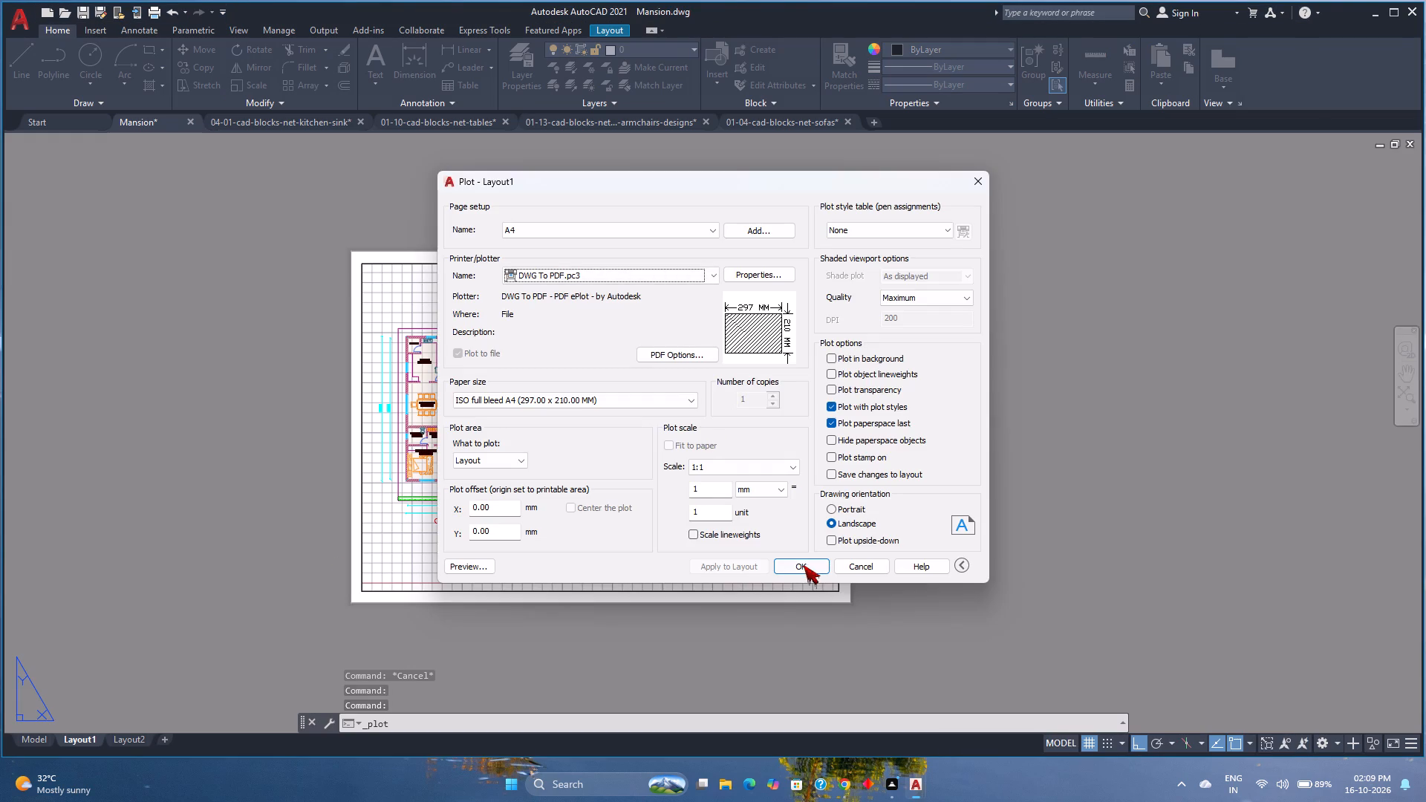
pyautogui.click(452, 569)
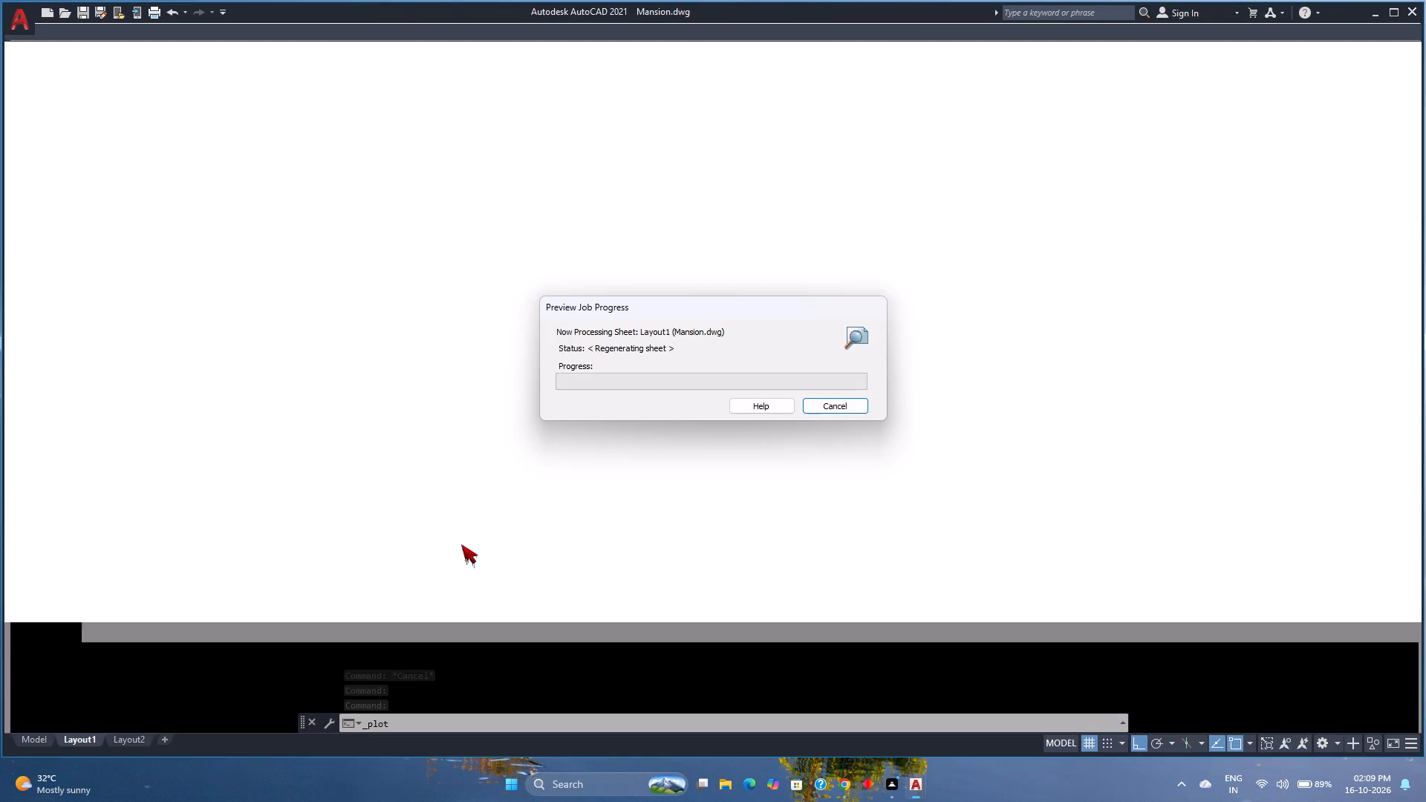
pyautogui.scroll(3, 399, 444)
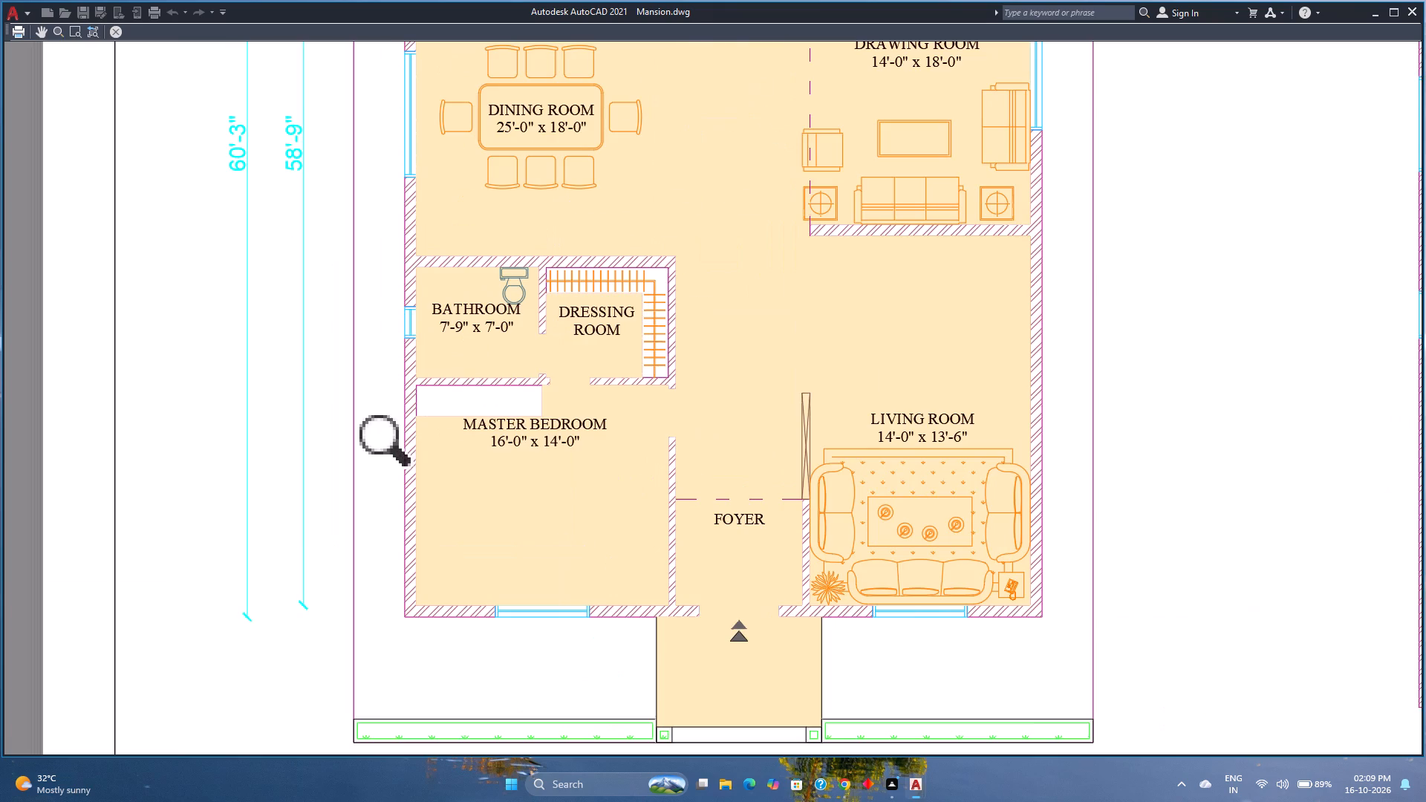
pyautogui.scroll(2, 635, 431)
pyautogui.scroll(-2, 635, 431)
pyautogui.scroll(-1, 732, 460)
pyautogui.moveTo(732, 460); pyautogui.dragTo(505, 521, button='middle')
pyautogui.scroll(-2, 505, 524)
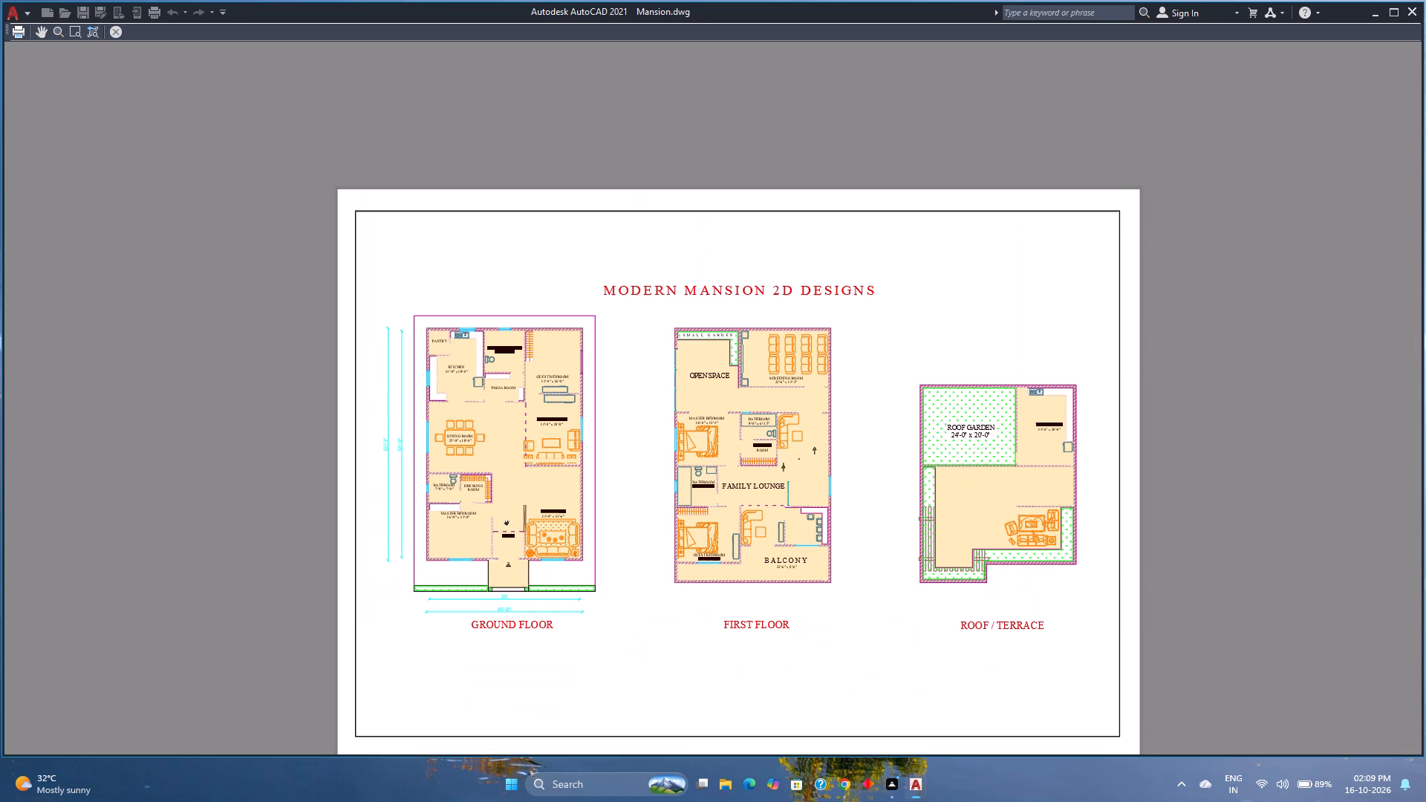
pyautogui.scroll(2, 512, 510)
pyautogui.scroll(-1, 512, 510)
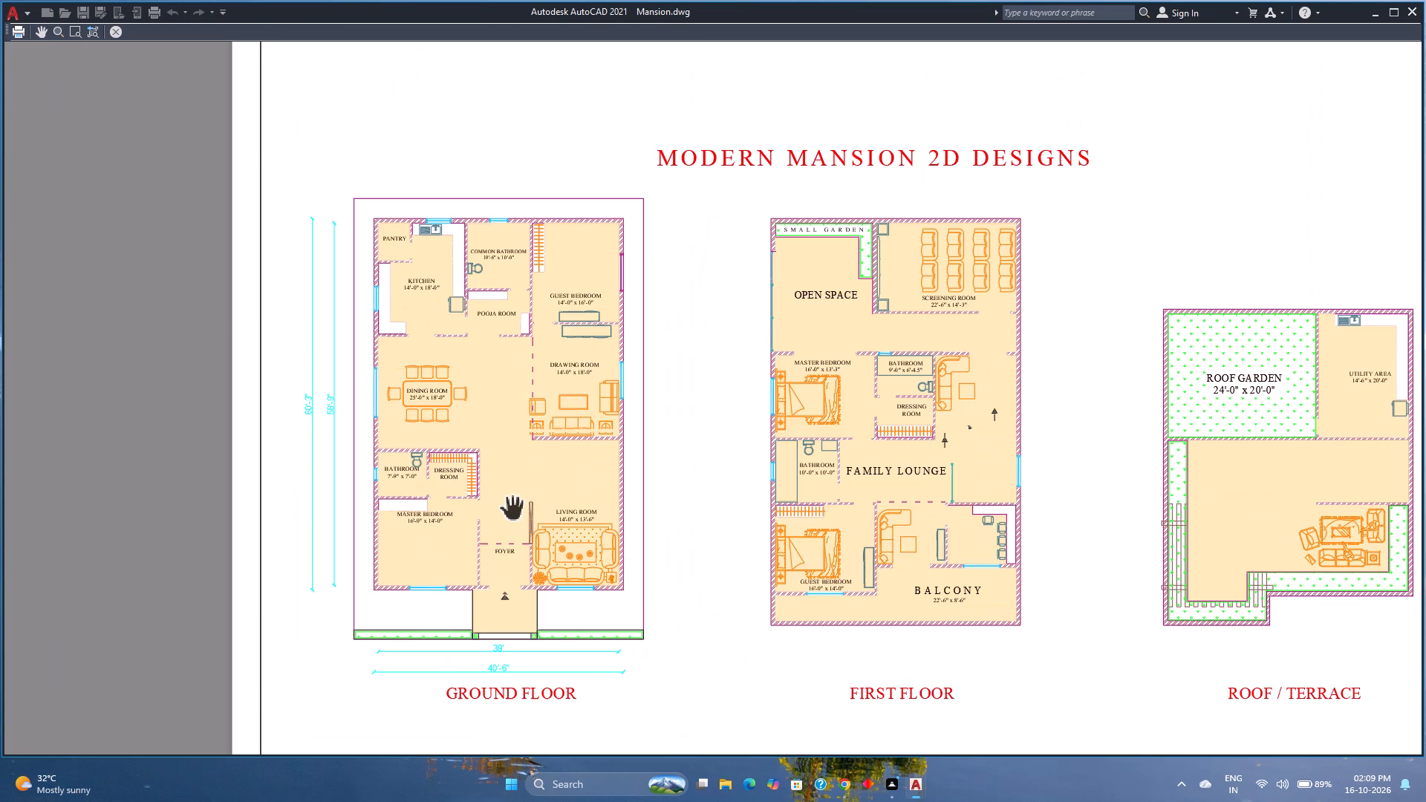
pyautogui.scroll(-2, 597, 549)
pyautogui.scroll(2, 841, 506)
pyautogui.scroll(-1, 841, 506)
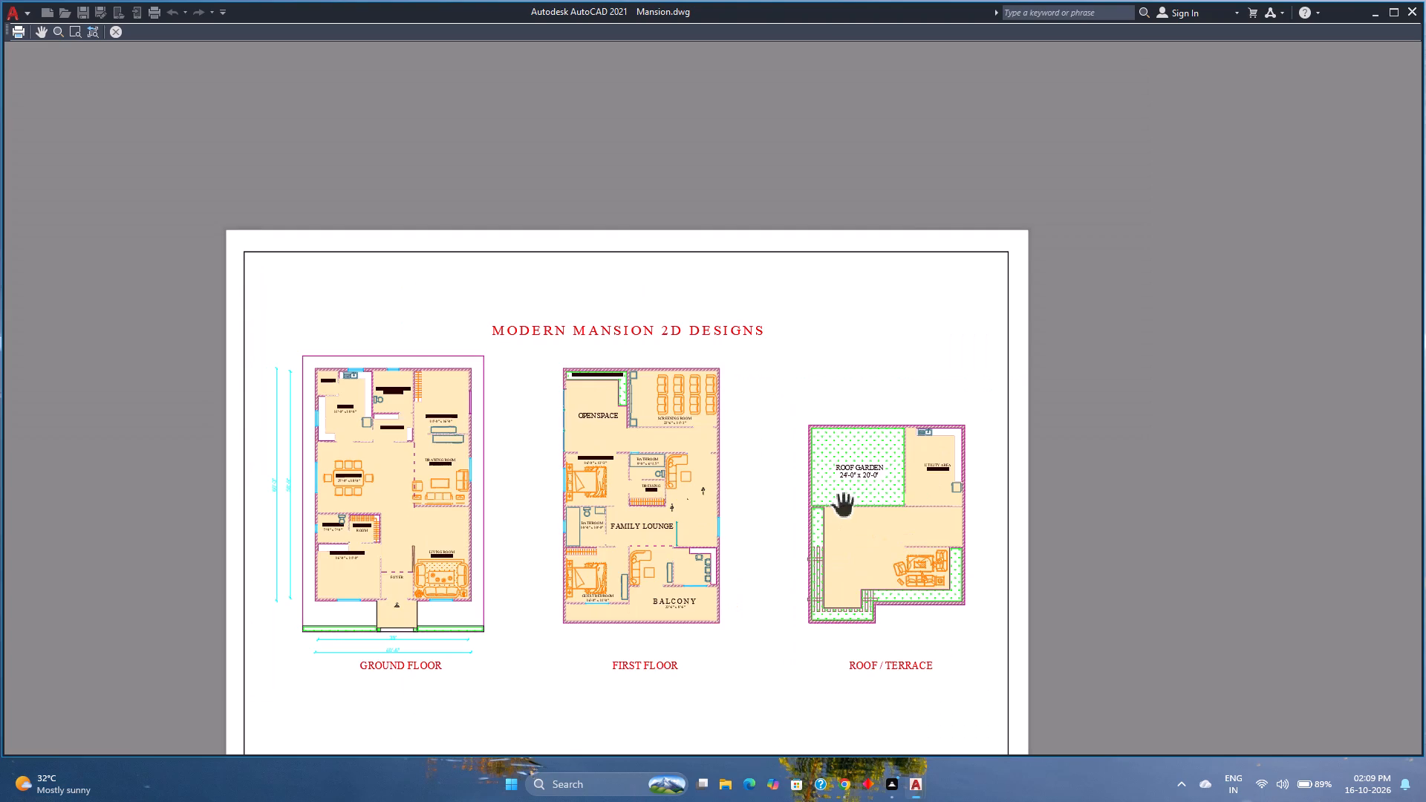
pyautogui.click(117, 30)
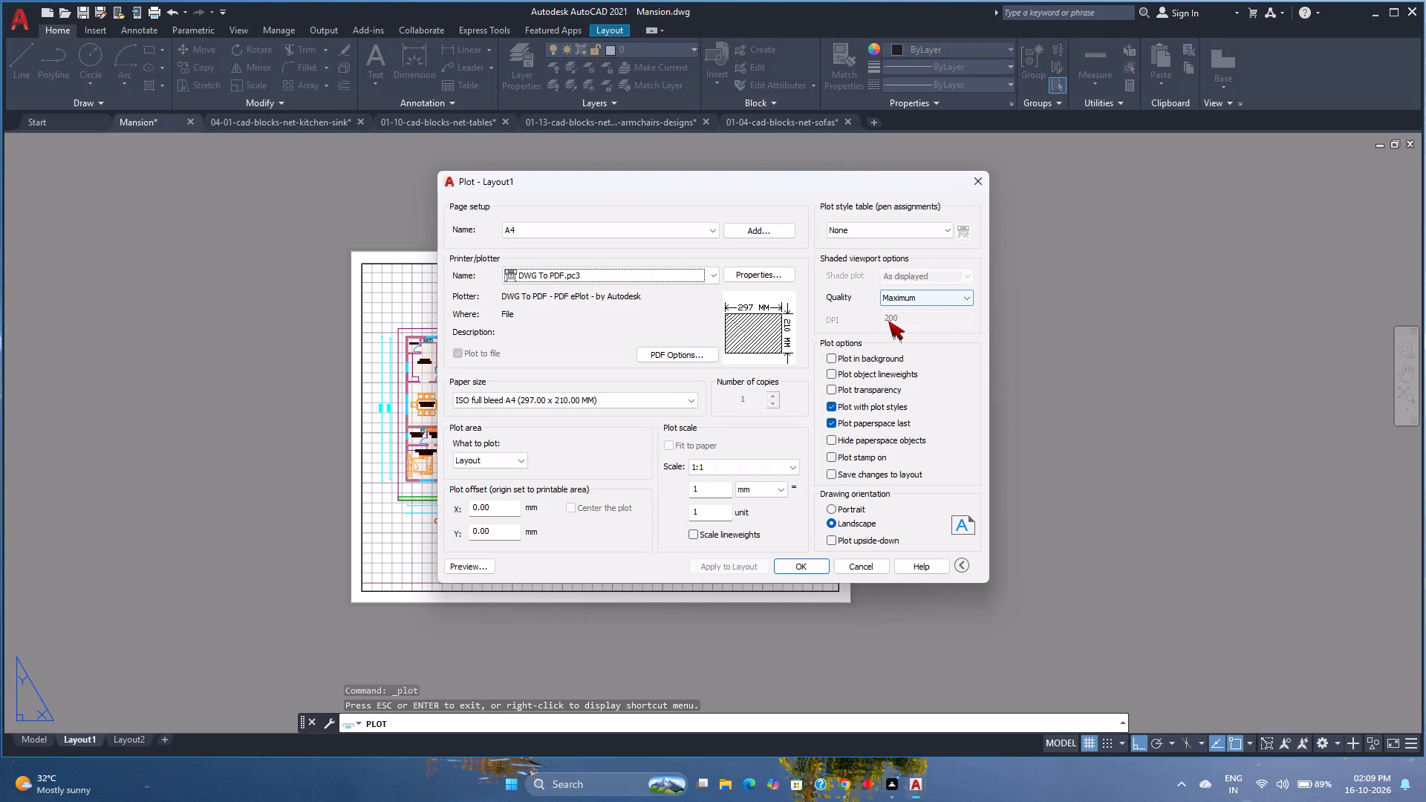
pyautogui.click(863, 564)
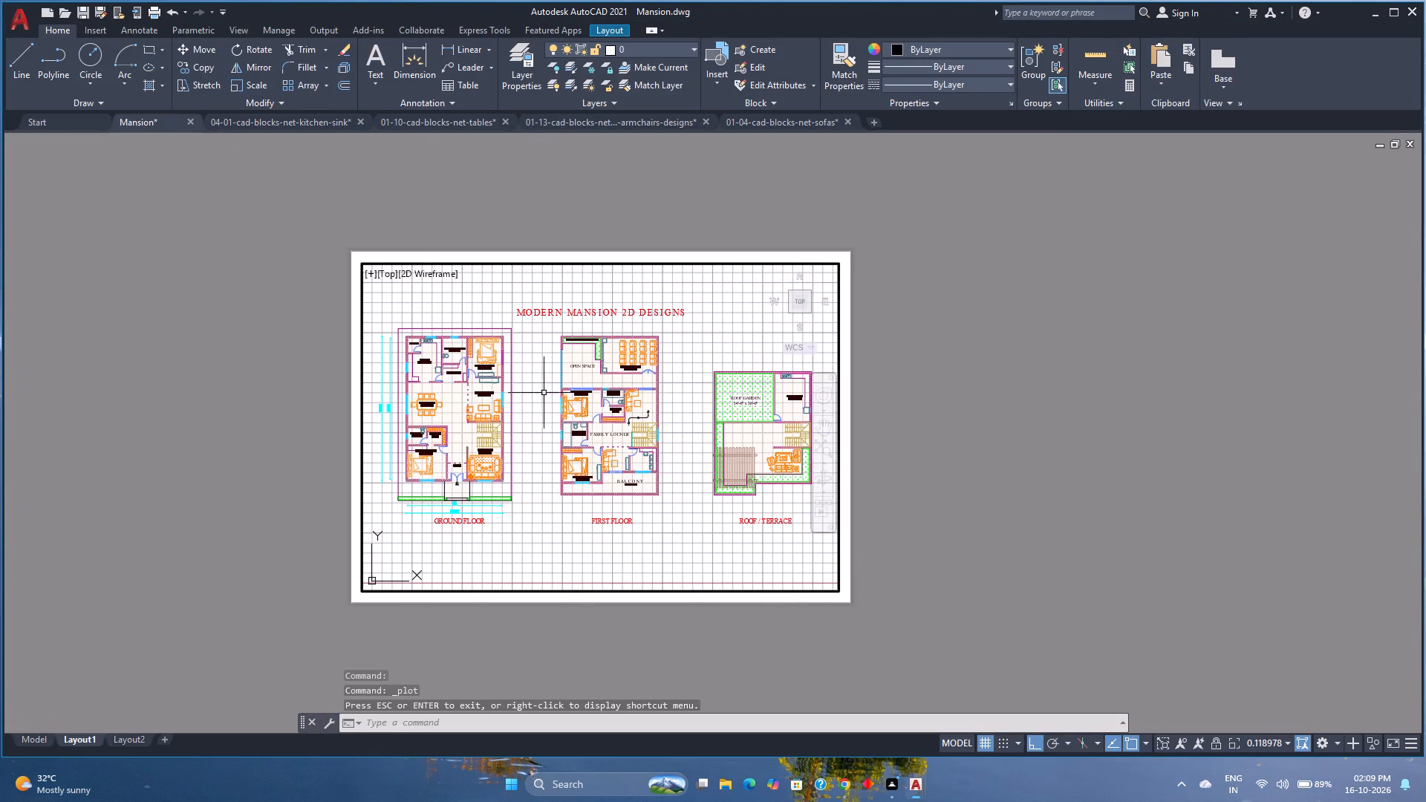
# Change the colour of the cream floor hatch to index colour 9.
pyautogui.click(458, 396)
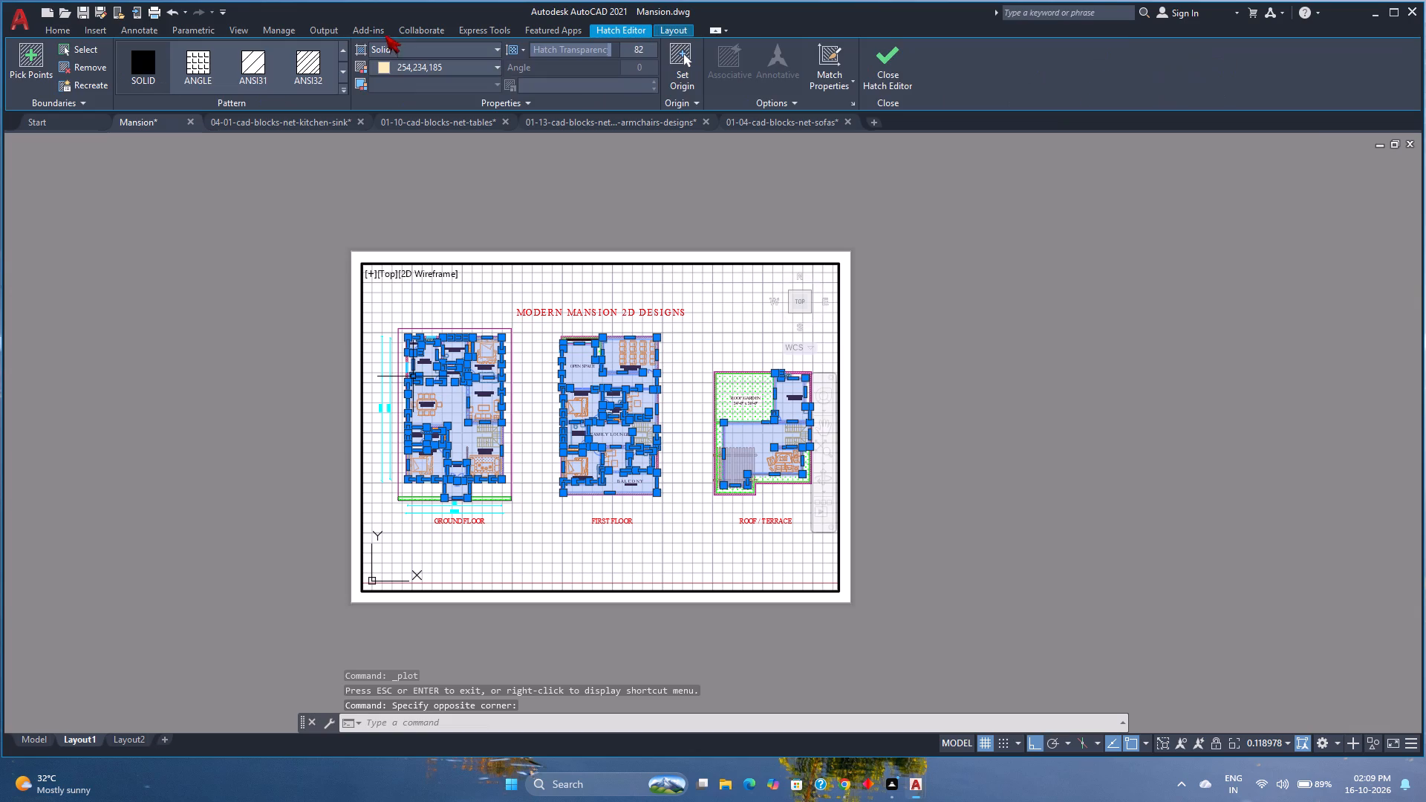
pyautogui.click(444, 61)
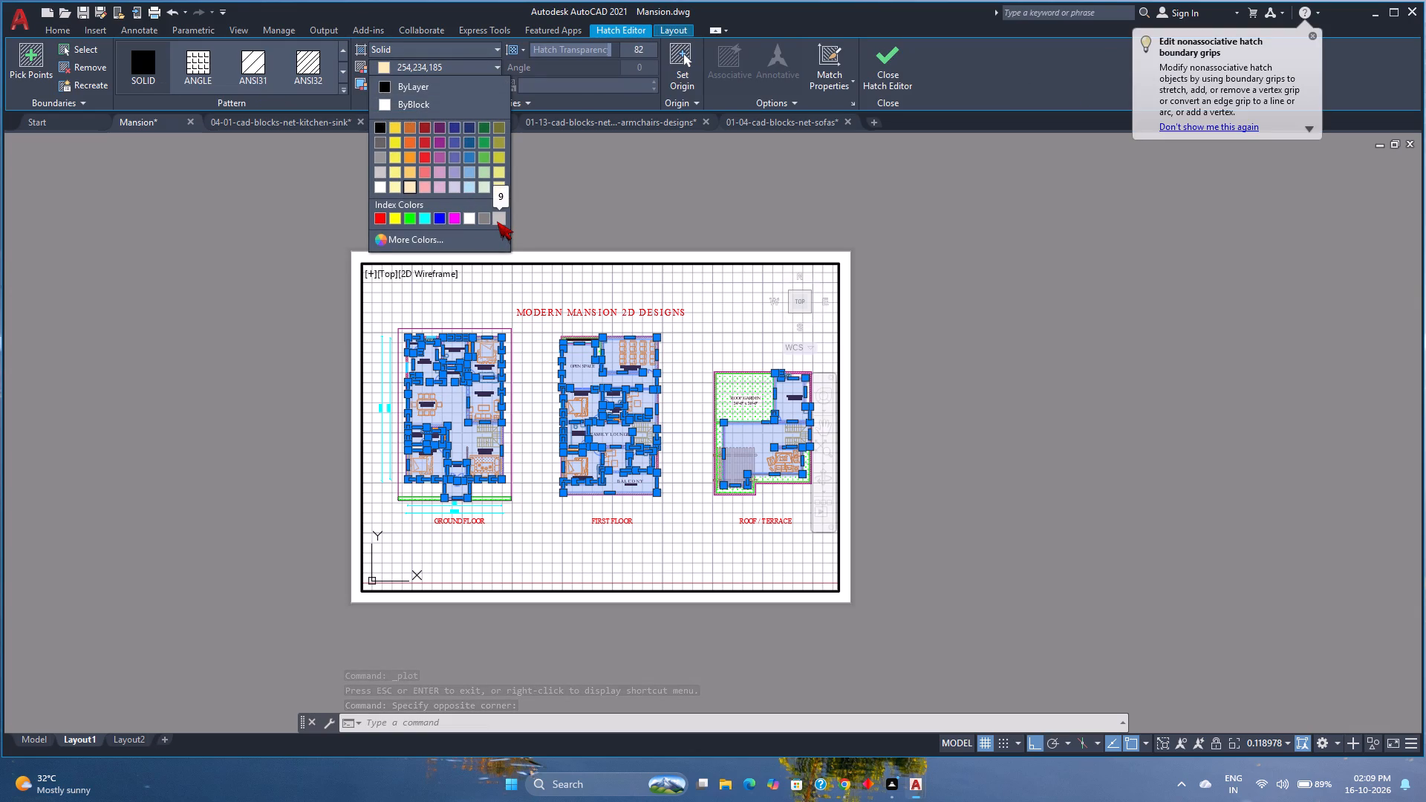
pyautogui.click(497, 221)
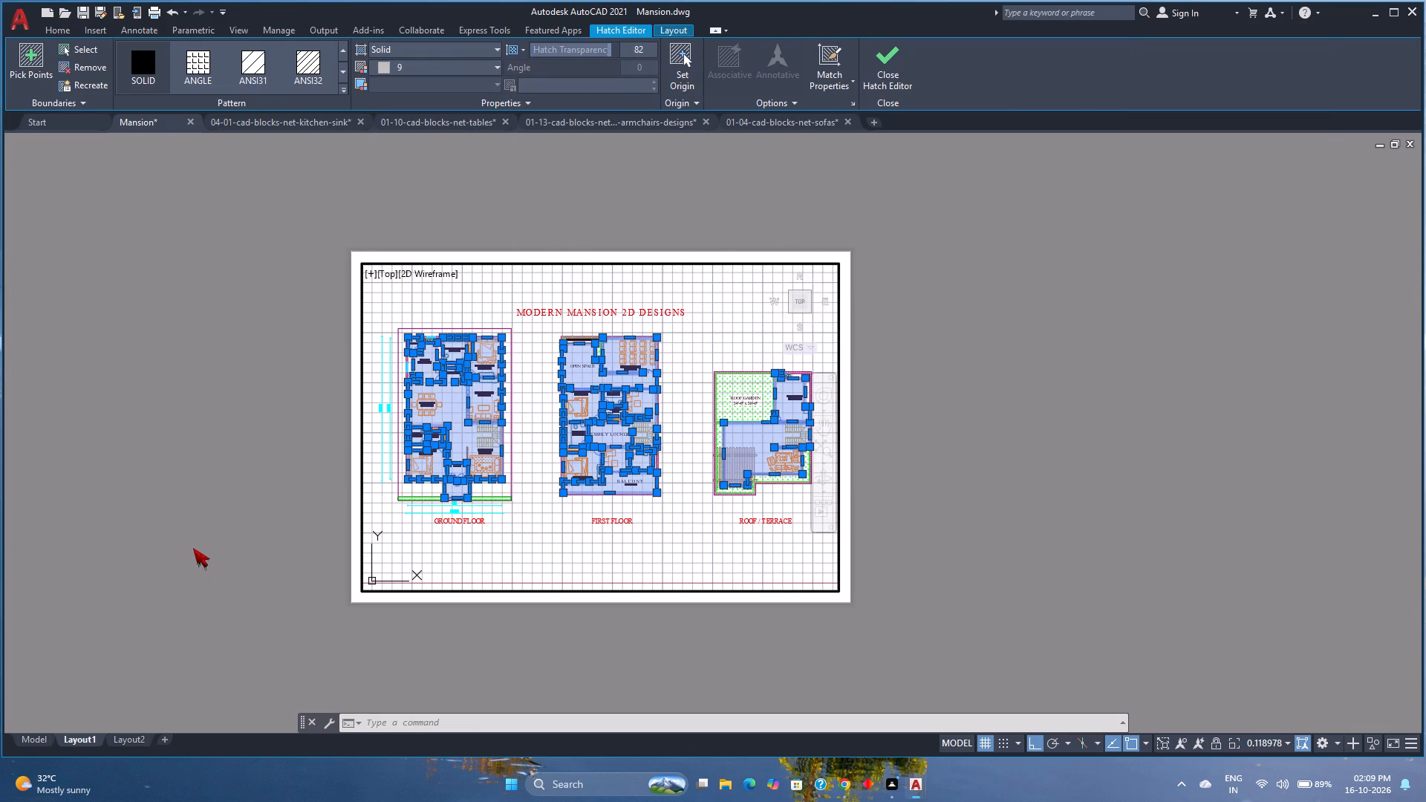
# Preview the Layout1 plot with the grey floor hatch, examine the details of all three plans, and leave without plotting.
pyautogui.hotkey('ctrl', 'p')
pyautogui.press('Return')
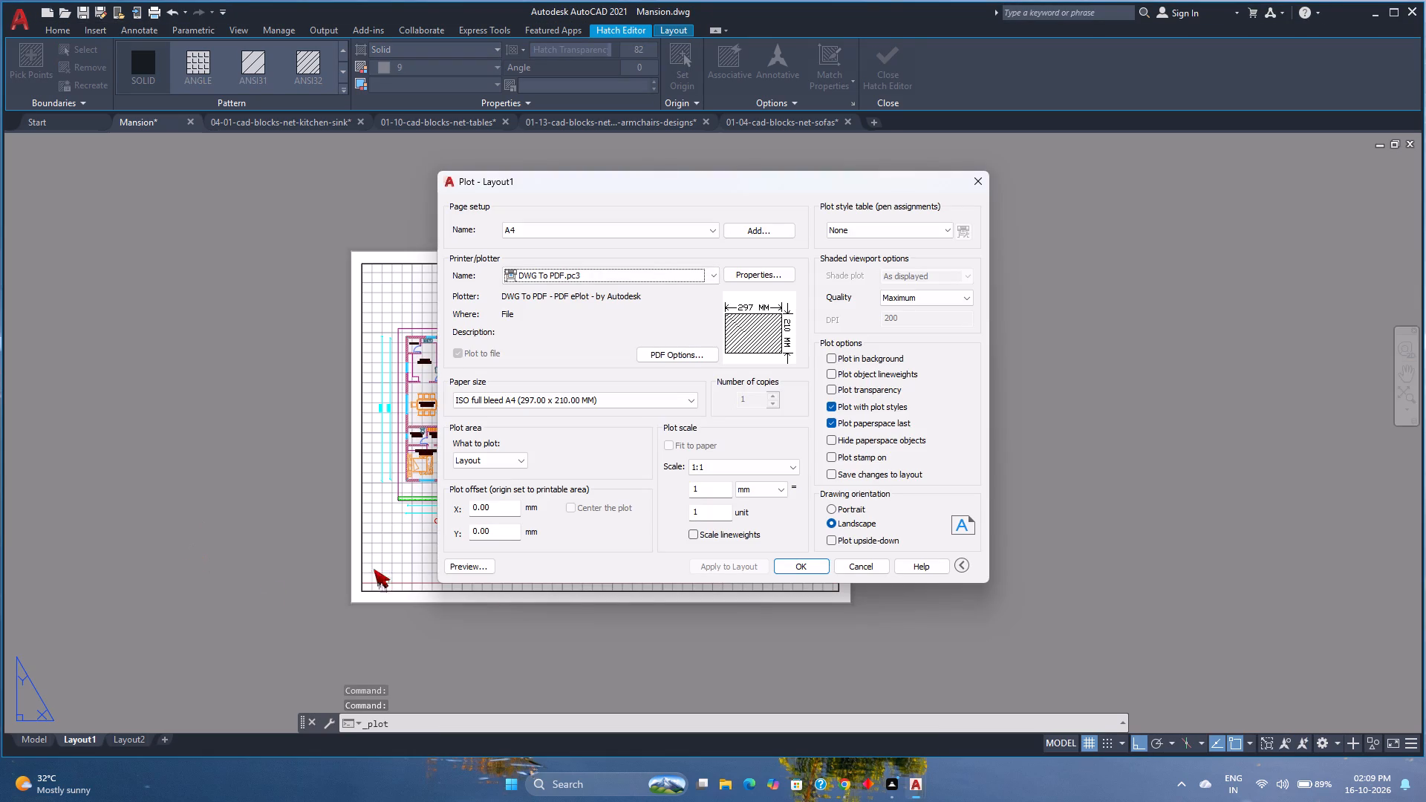
pyautogui.click(469, 570)
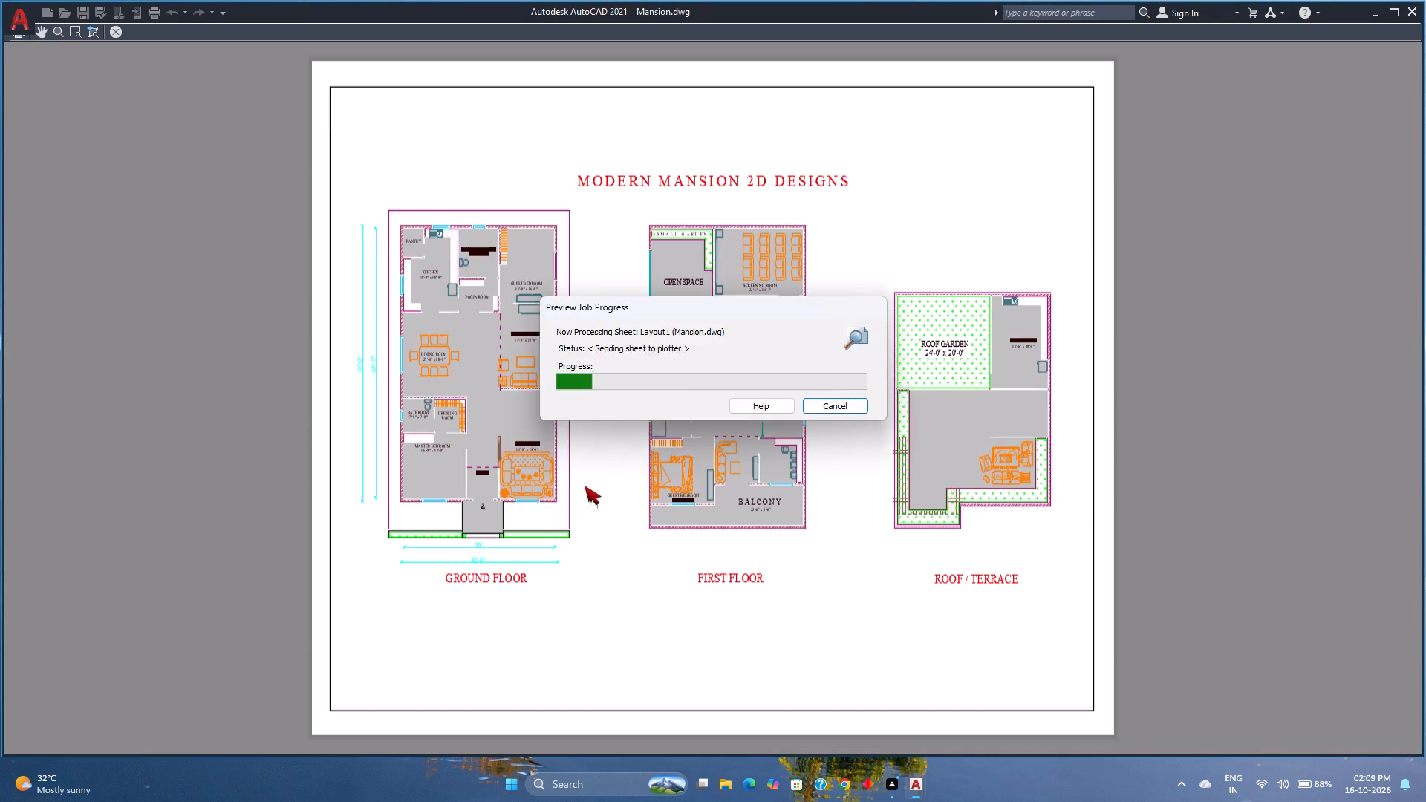
pyautogui.scroll(3, 520, 409)
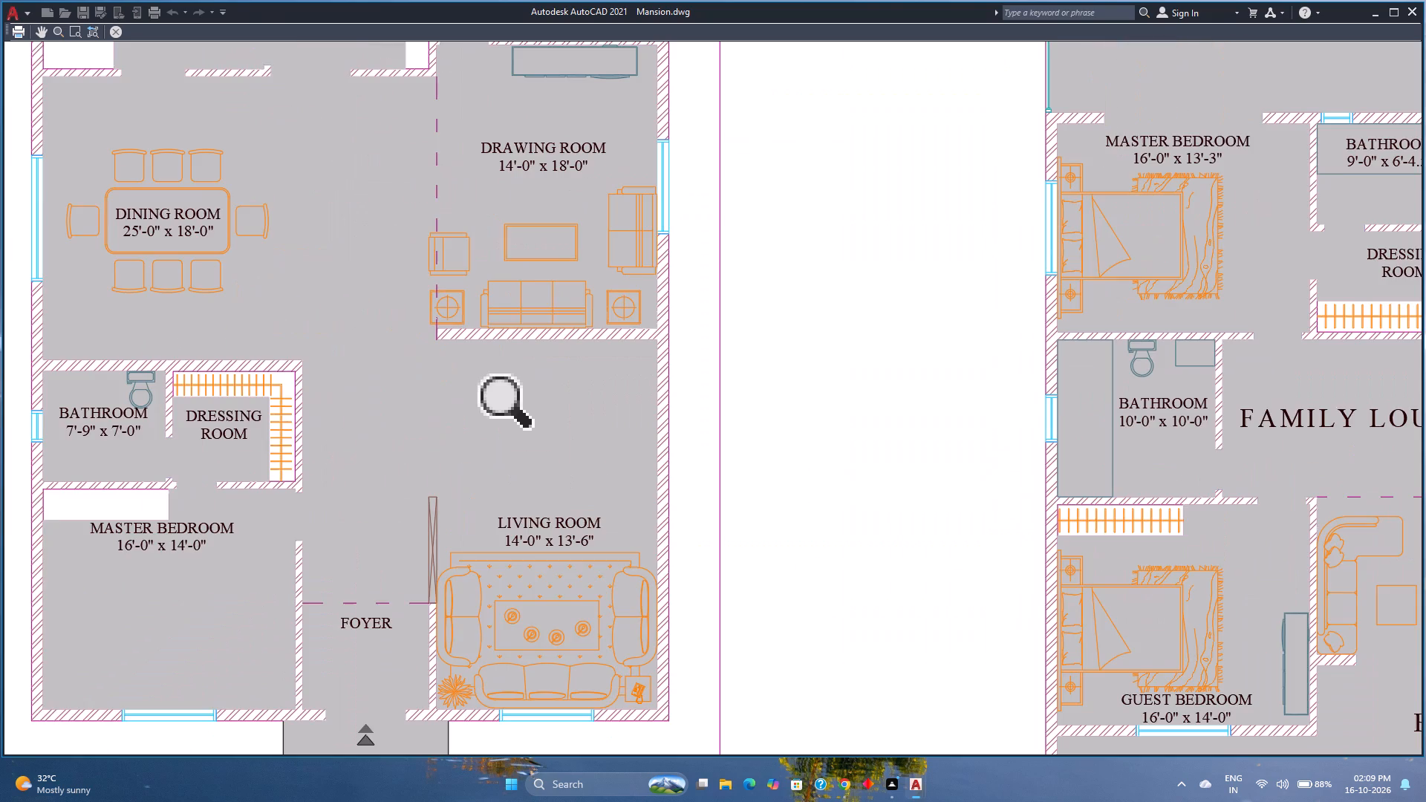
pyautogui.scroll(-2, 520, 409)
pyautogui.scroll(-1, 1065, 385)
pyautogui.moveTo(1065, 385); pyautogui.dragTo(1052, 404, button='middle')
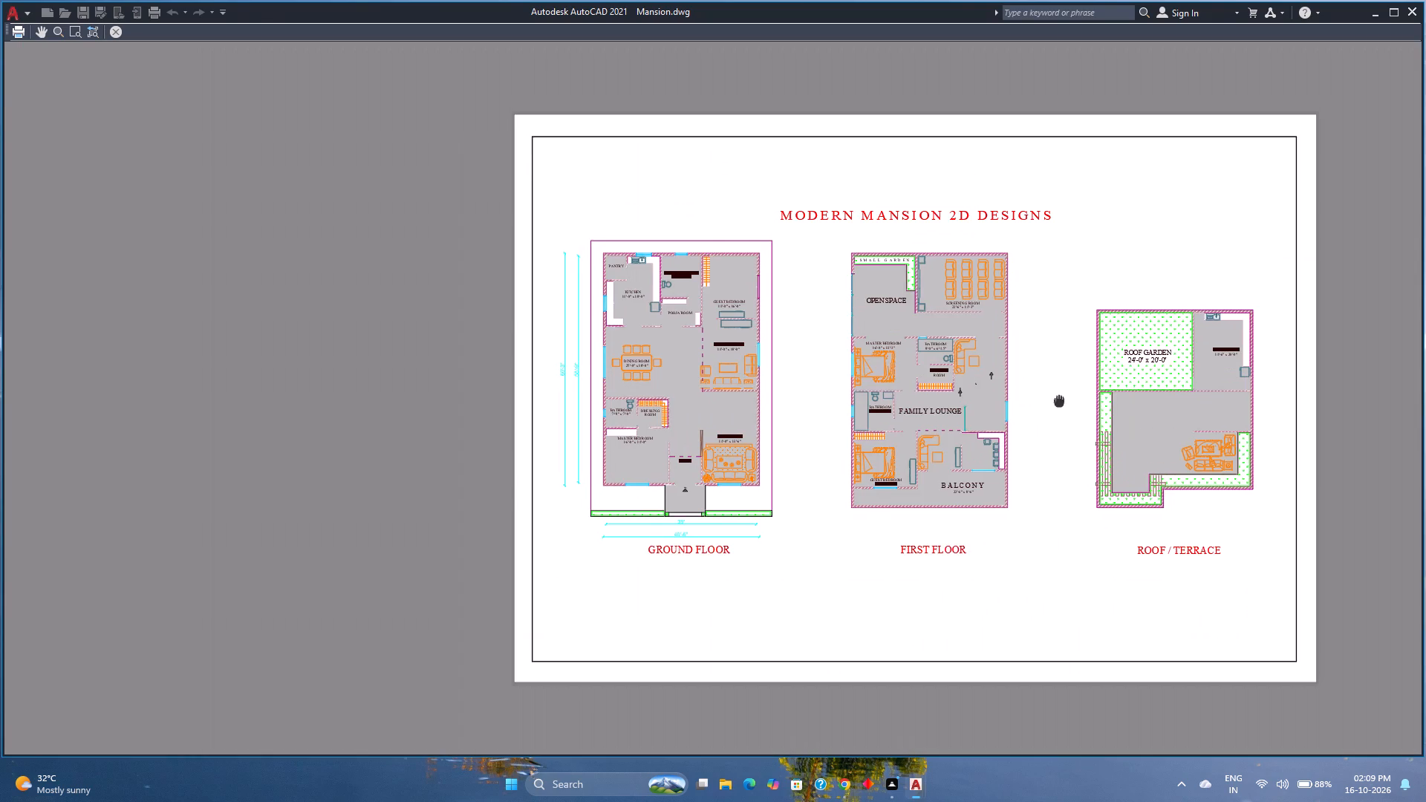
pyautogui.moveTo(1052, 404); pyautogui.dragTo(843, 459, button='middle')
pyautogui.middleClick(843, 459)
pyautogui.scroll(4, 964, 555)
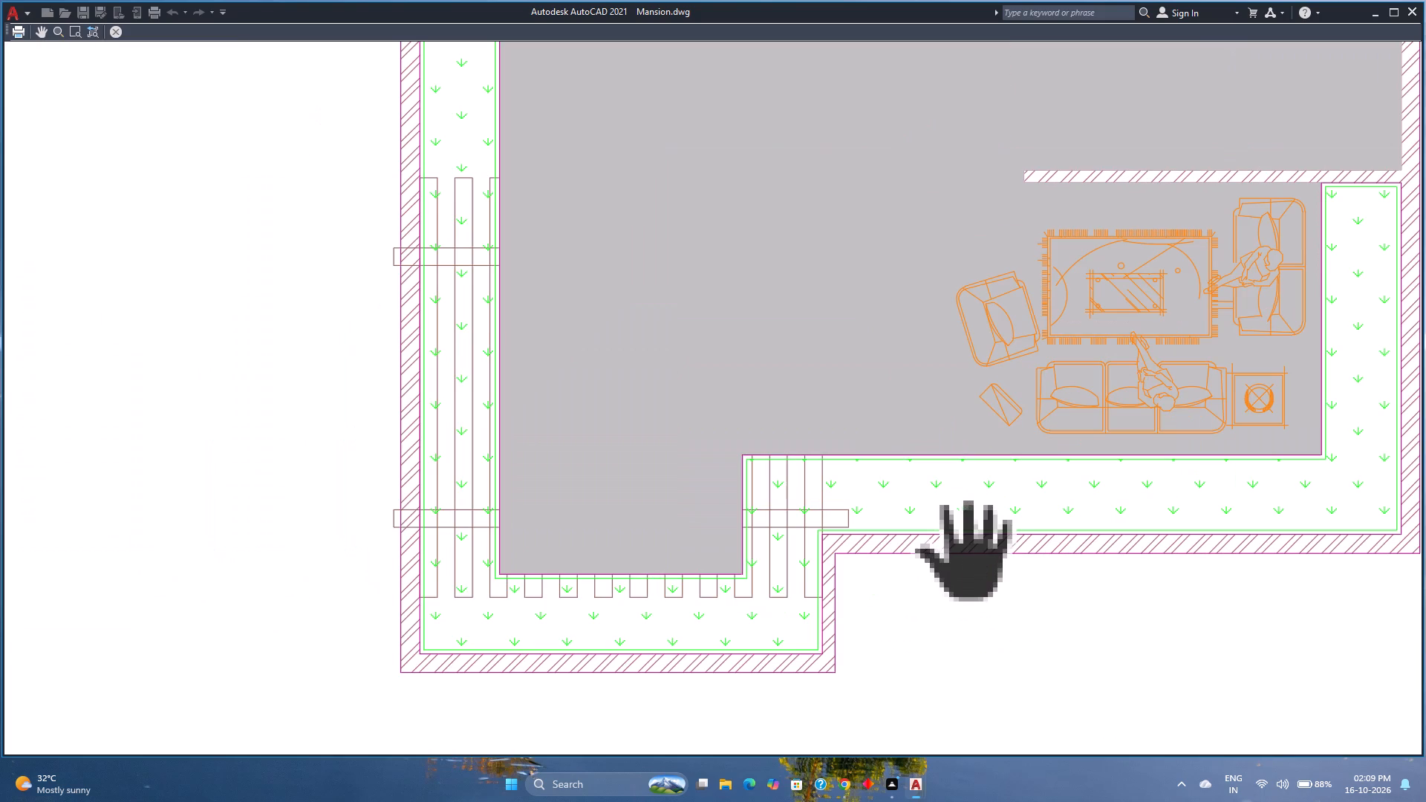
pyautogui.scroll(-2, 964, 555)
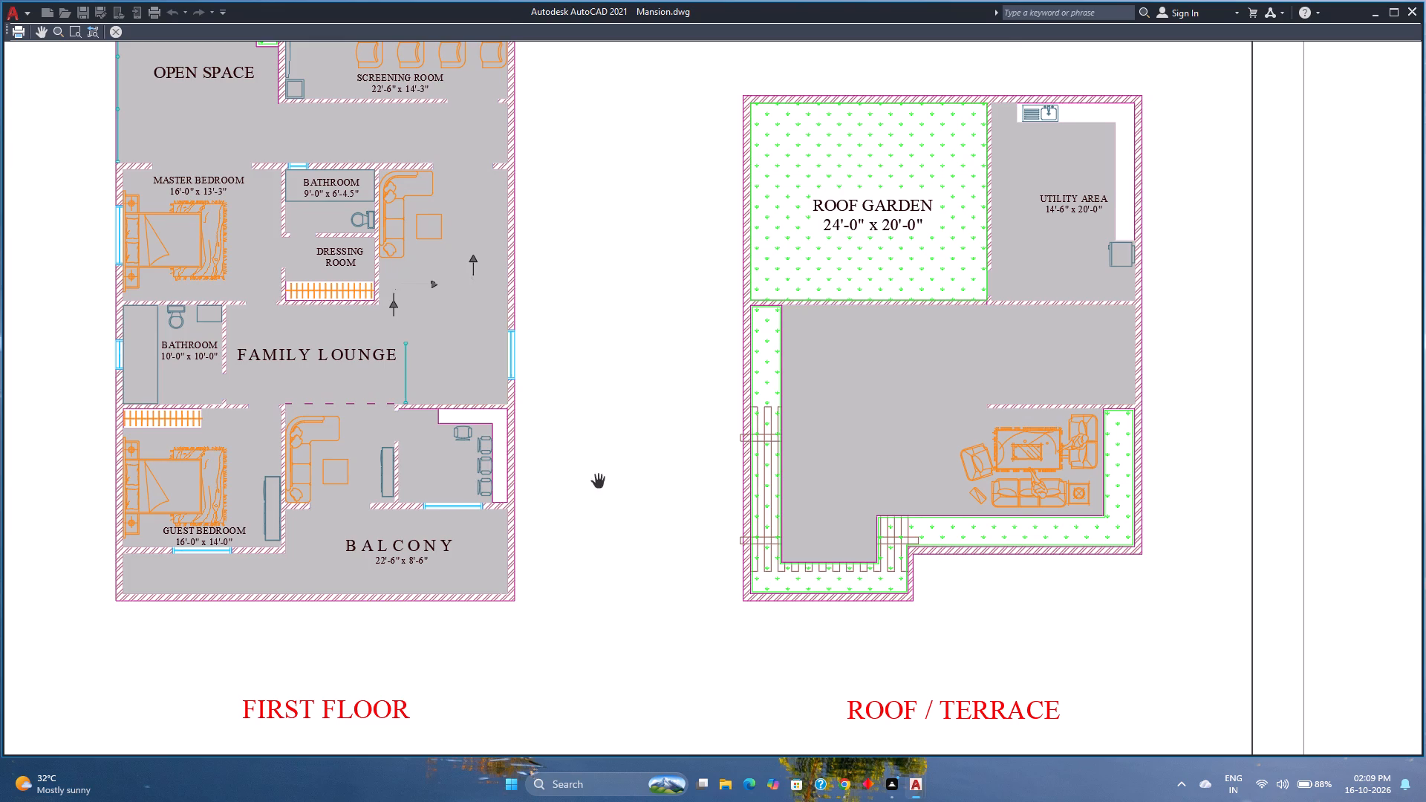
pyautogui.scroll(-2, 598, 483)
pyautogui.moveTo(497, 475); pyautogui.dragTo(657, 469, button='middle')
pyautogui.middleClick(657, 469)
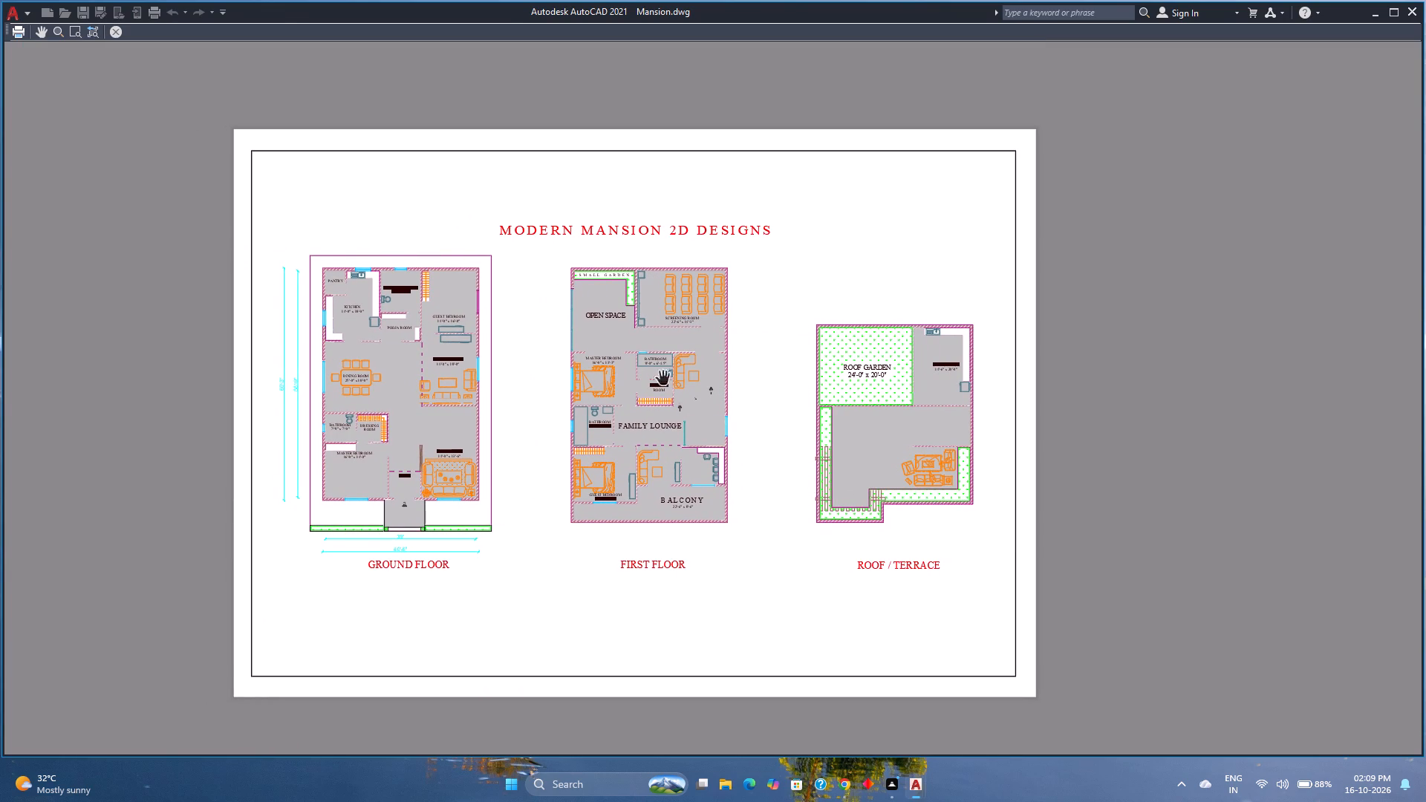
pyautogui.scroll(2, 662, 379)
pyautogui.scroll(-2, 662, 379)
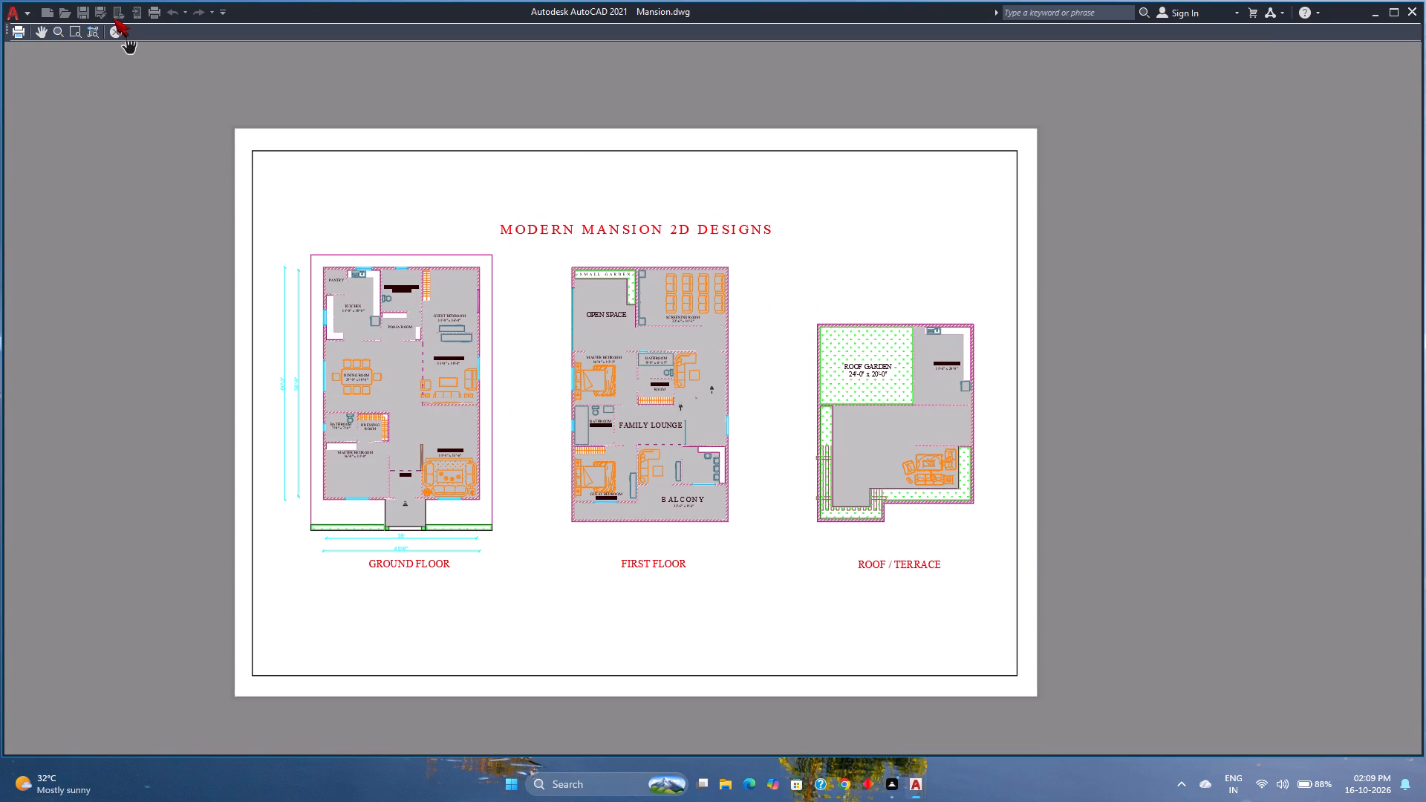
pyautogui.click(108, 25)
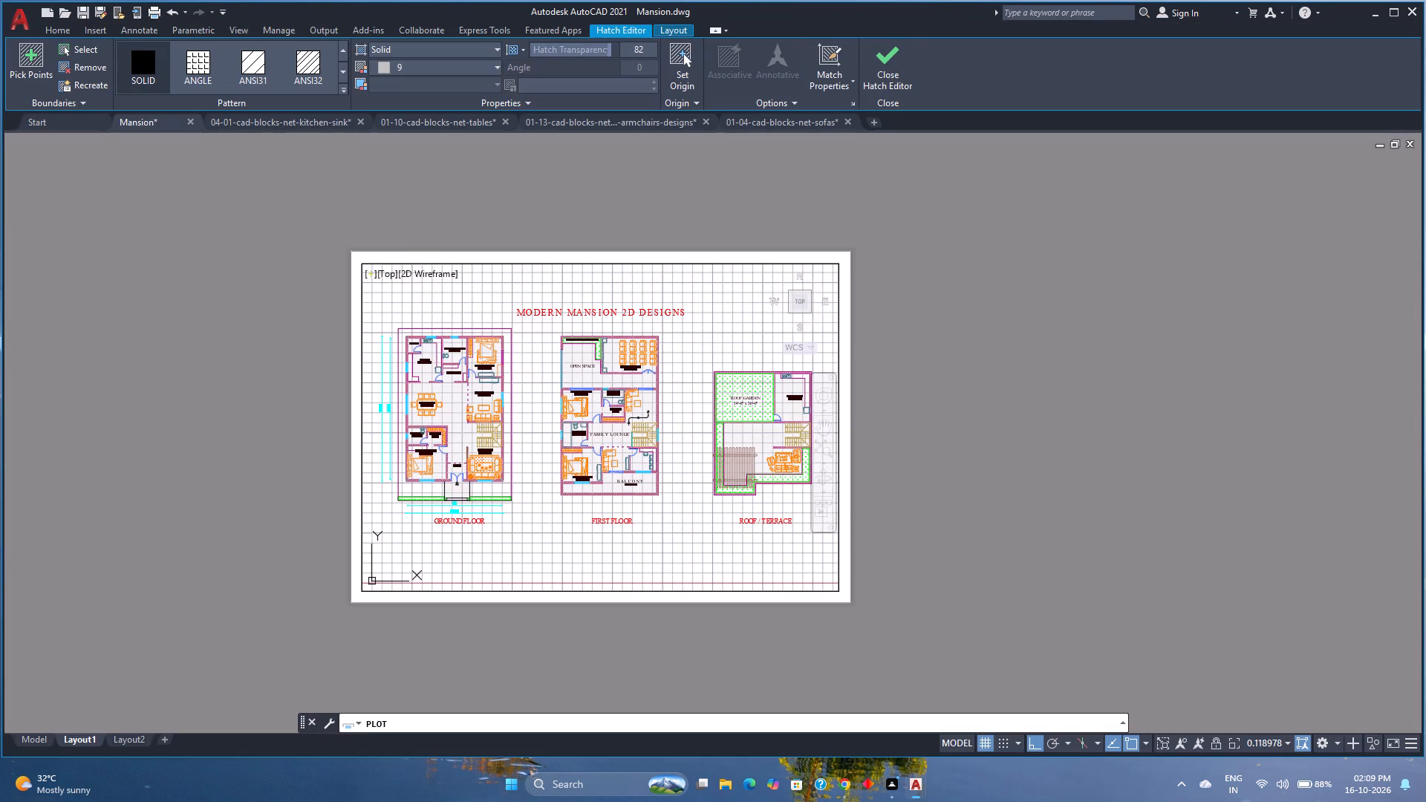
pyautogui.click(868, 566)
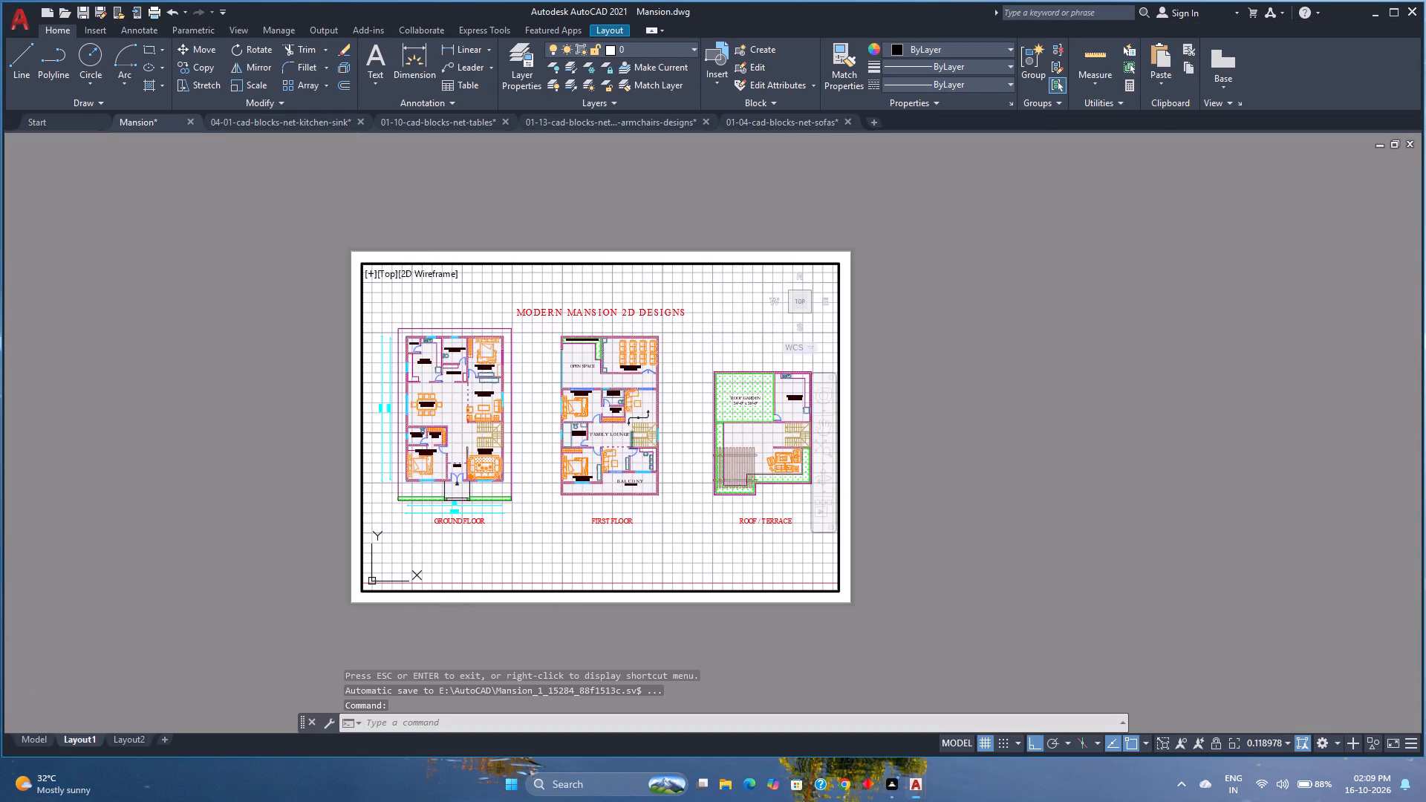
# Erase the grey solid floor hatch covering the three floor plans.
pyautogui.click(580, 373)
pyautogui.press('Delete')
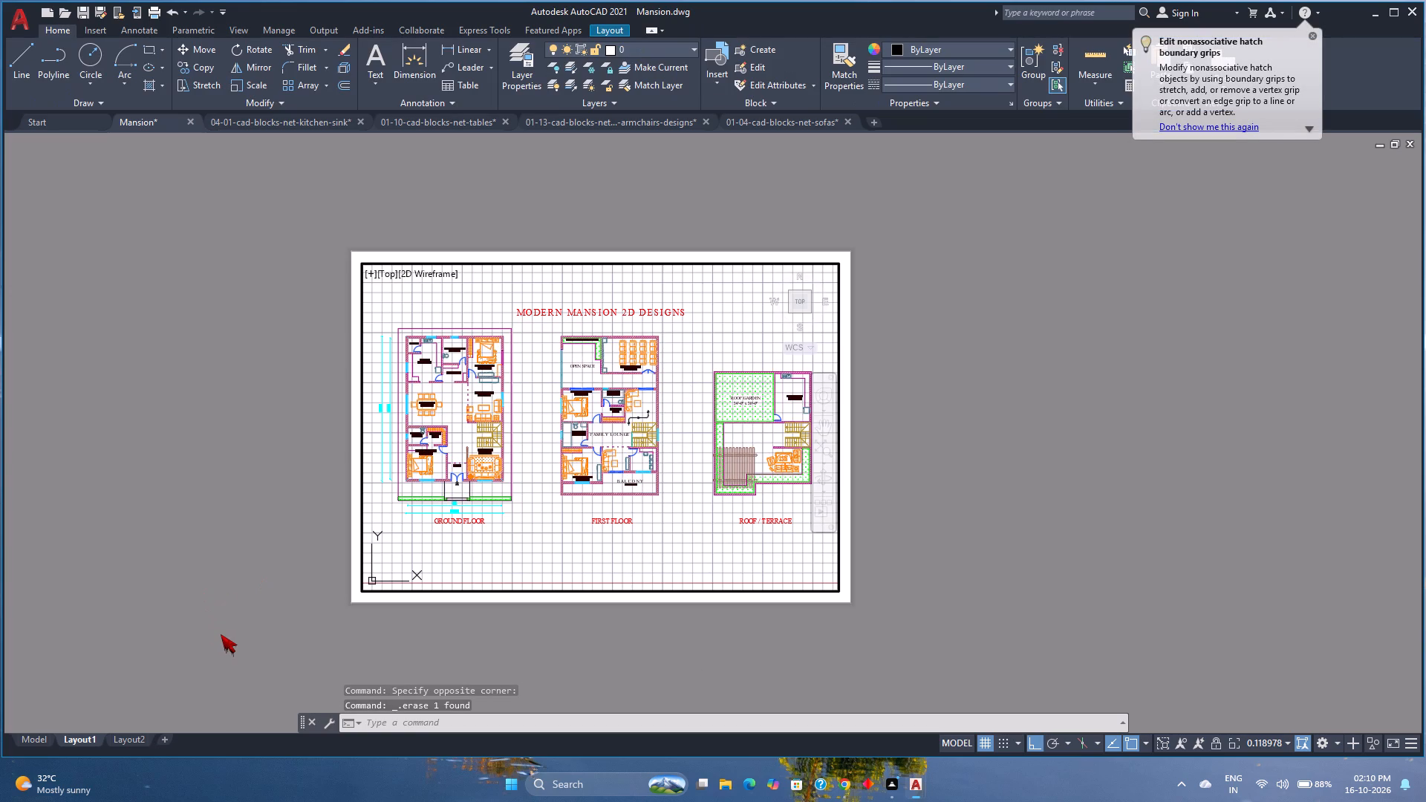
# Preview the single-sheet Layout1 plot without the floor hatch, examine the details of the floor plans, and leave without plotting.
pyautogui.hotkey('ctrl', 'p')
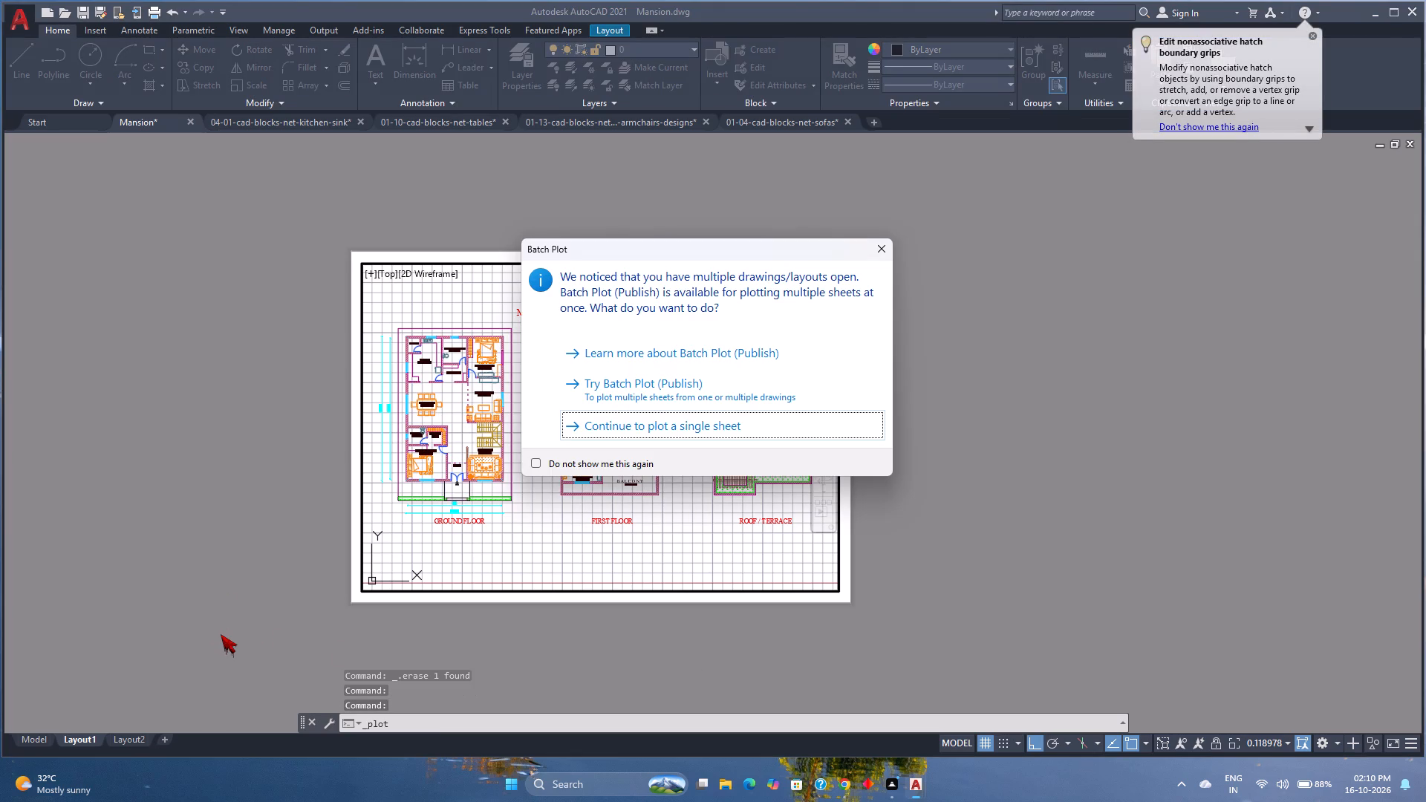
pyautogui.click(720, 424)
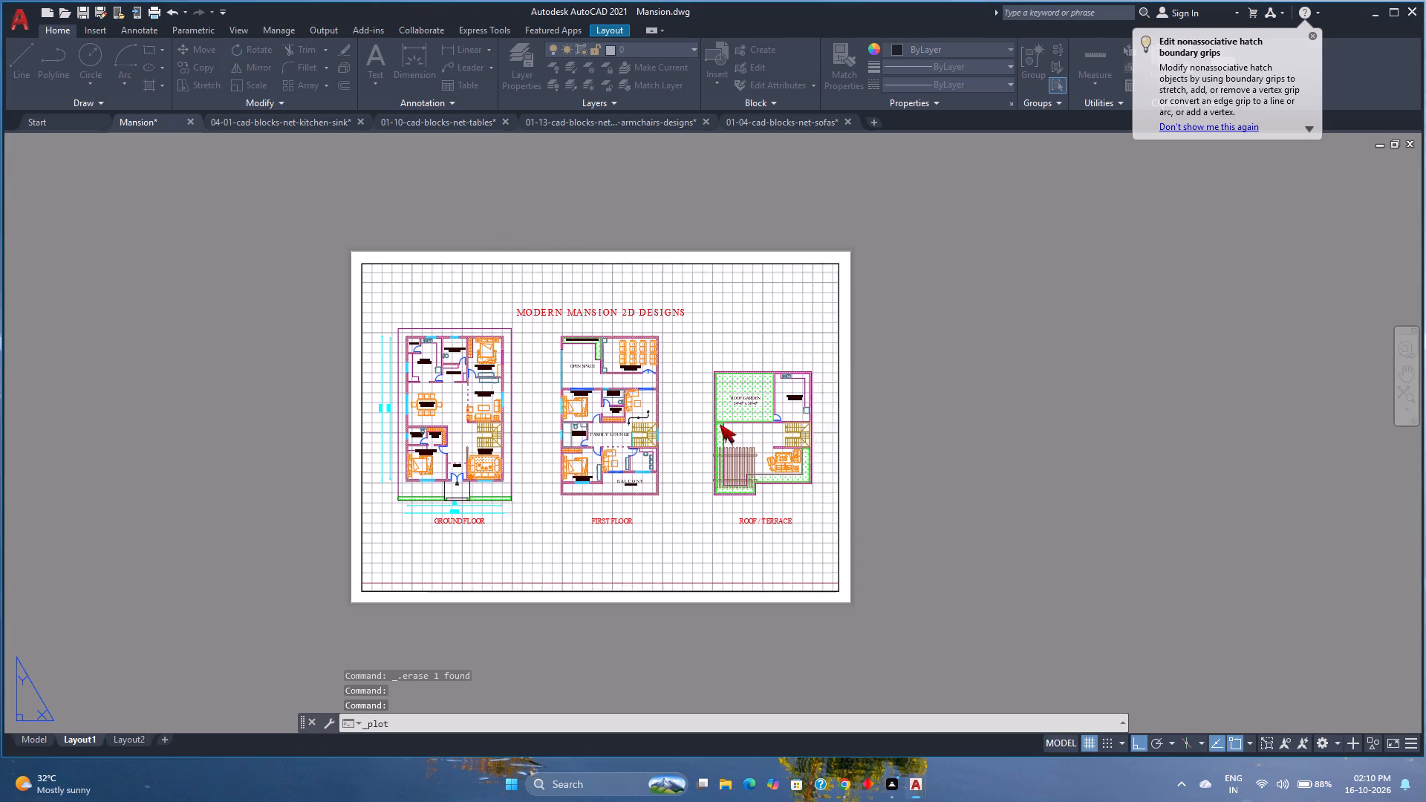
pyautogui.click(479, 561)
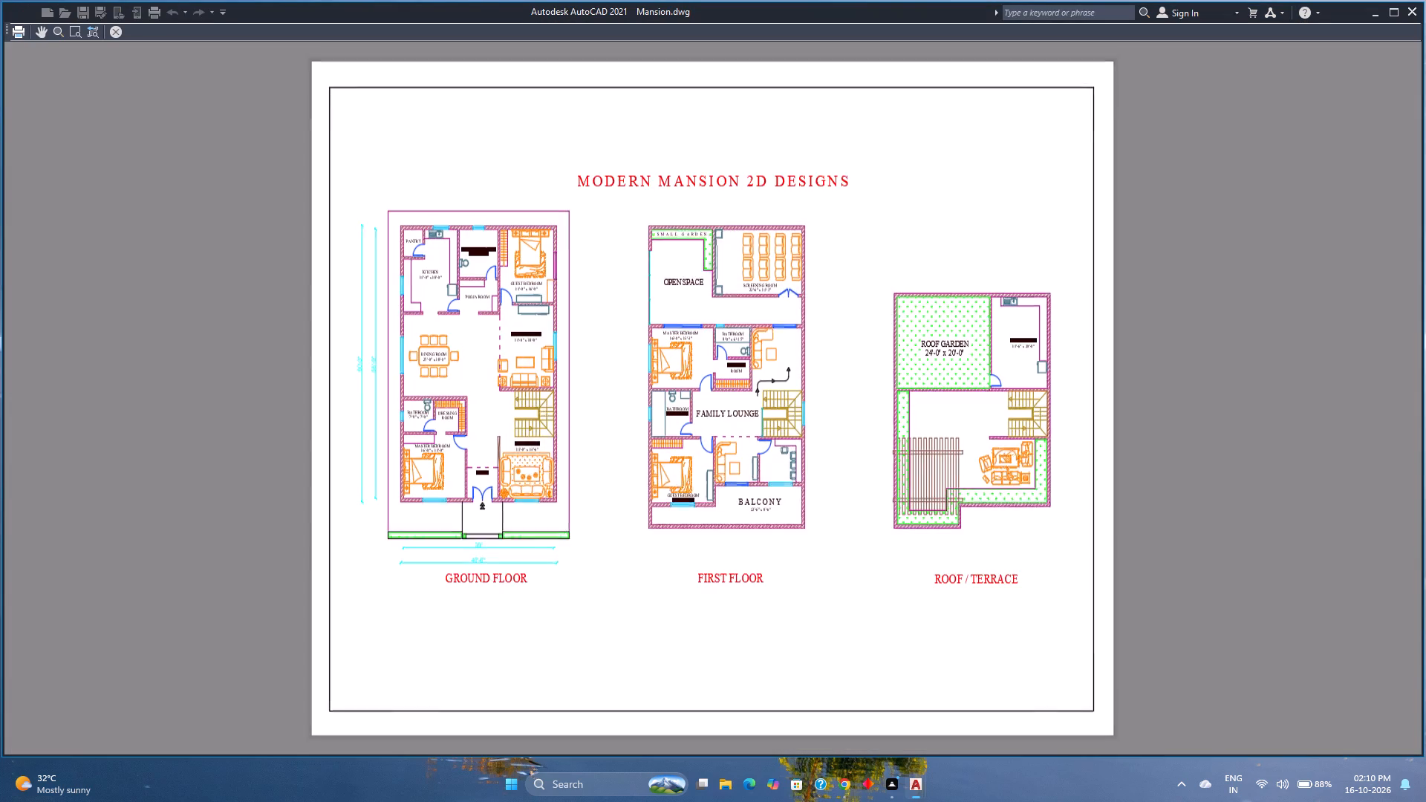
pyautogui.scroll(2, 690, 447)
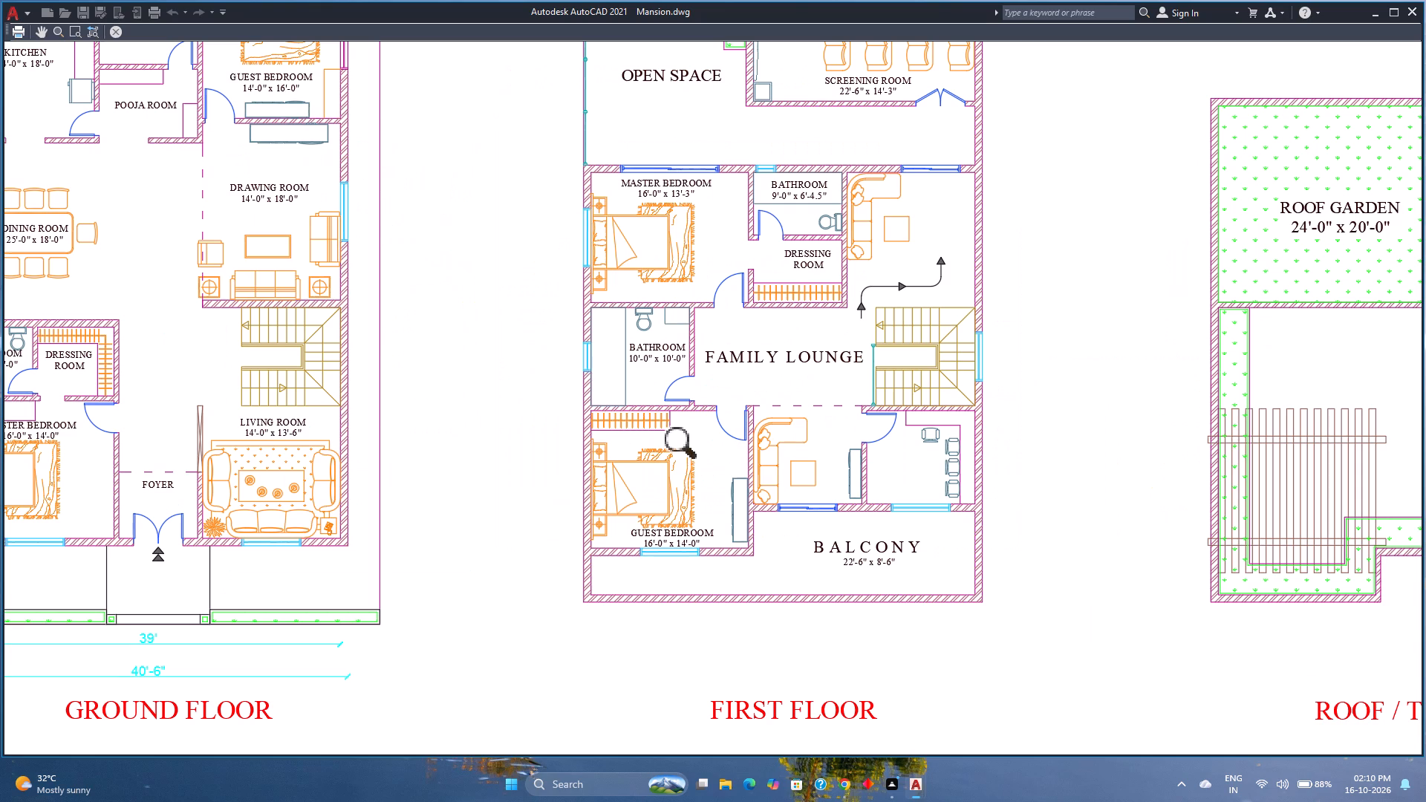
pyautogui.scroll(-1, 886, 412)
pyautogui.scroll(3, 886, 412)
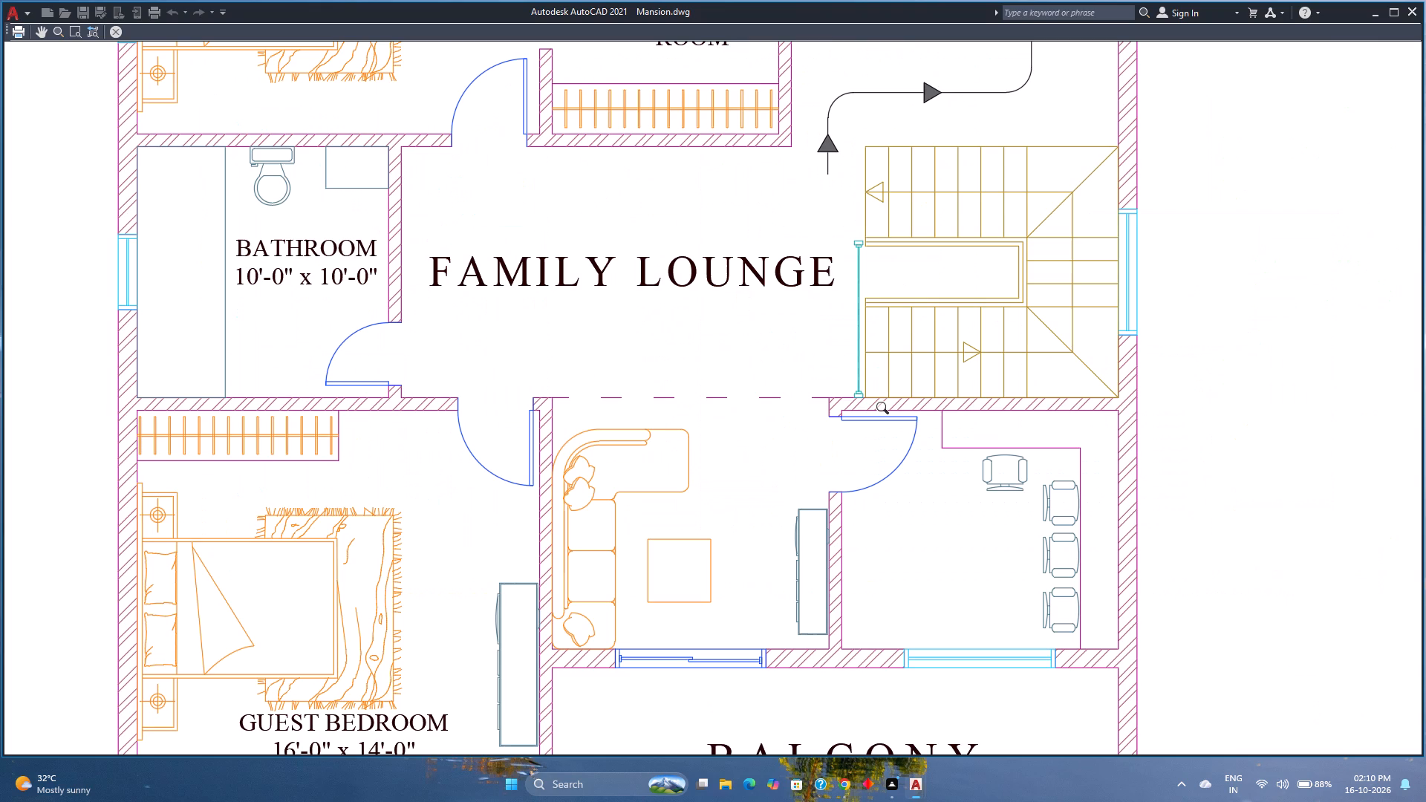
pyautogui.scroll(-2, 872, 390)
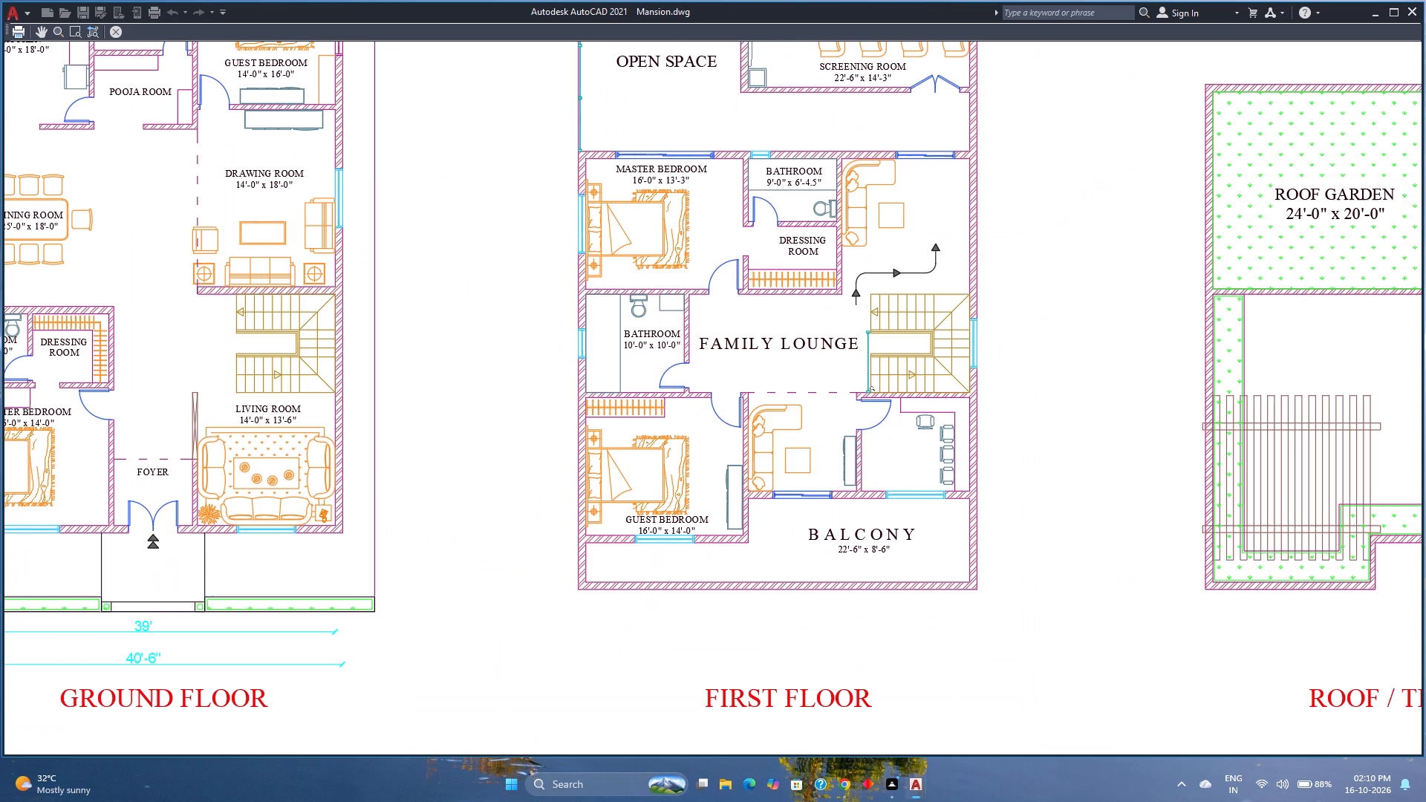
pyautogui.moveTo(872, 390); pyautogui.dragTo(745, 428, button='middle')
pyautogui.scroll(-1, 732, 434)
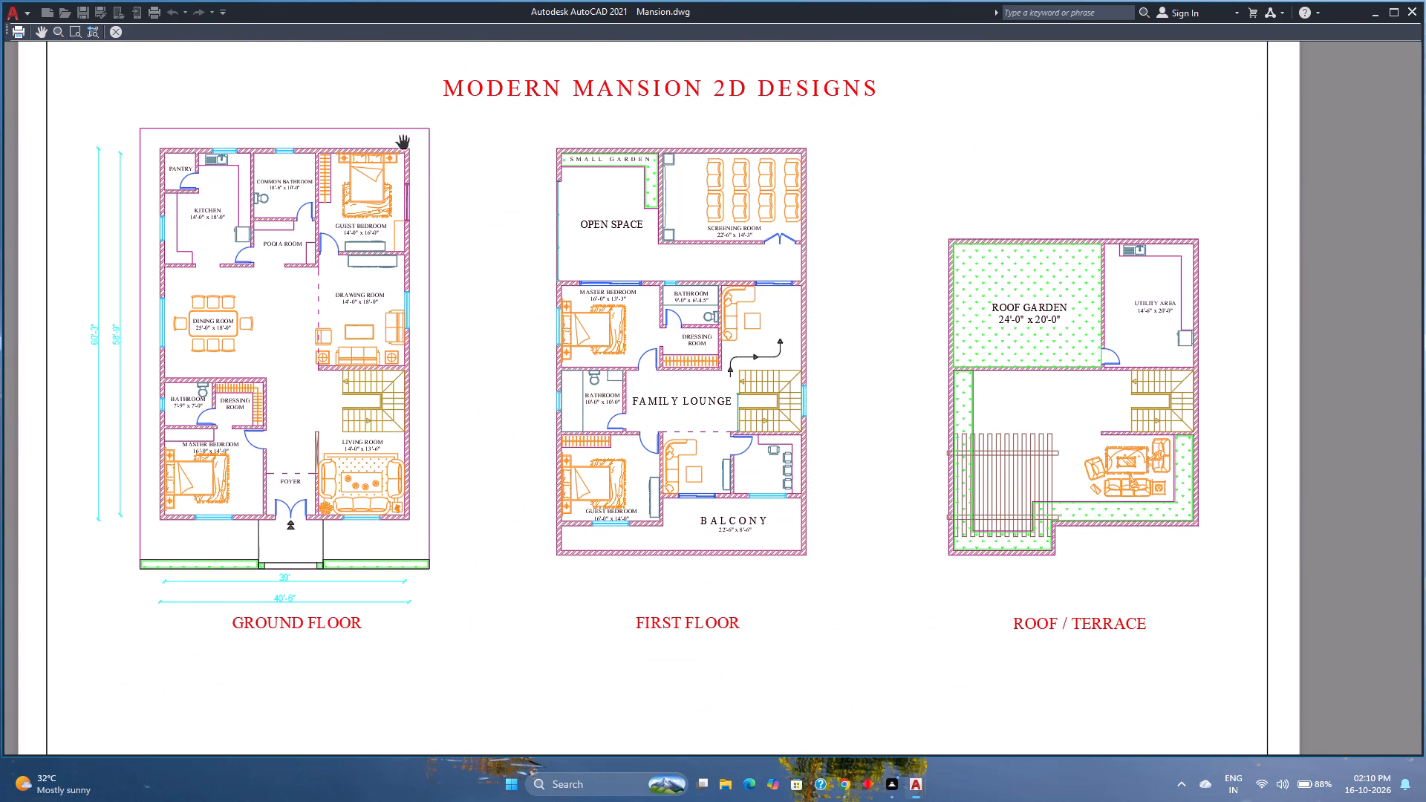
pyautogui.scroll(2, 246, 281)
pyautogui.scroll(-1, 246, 281)
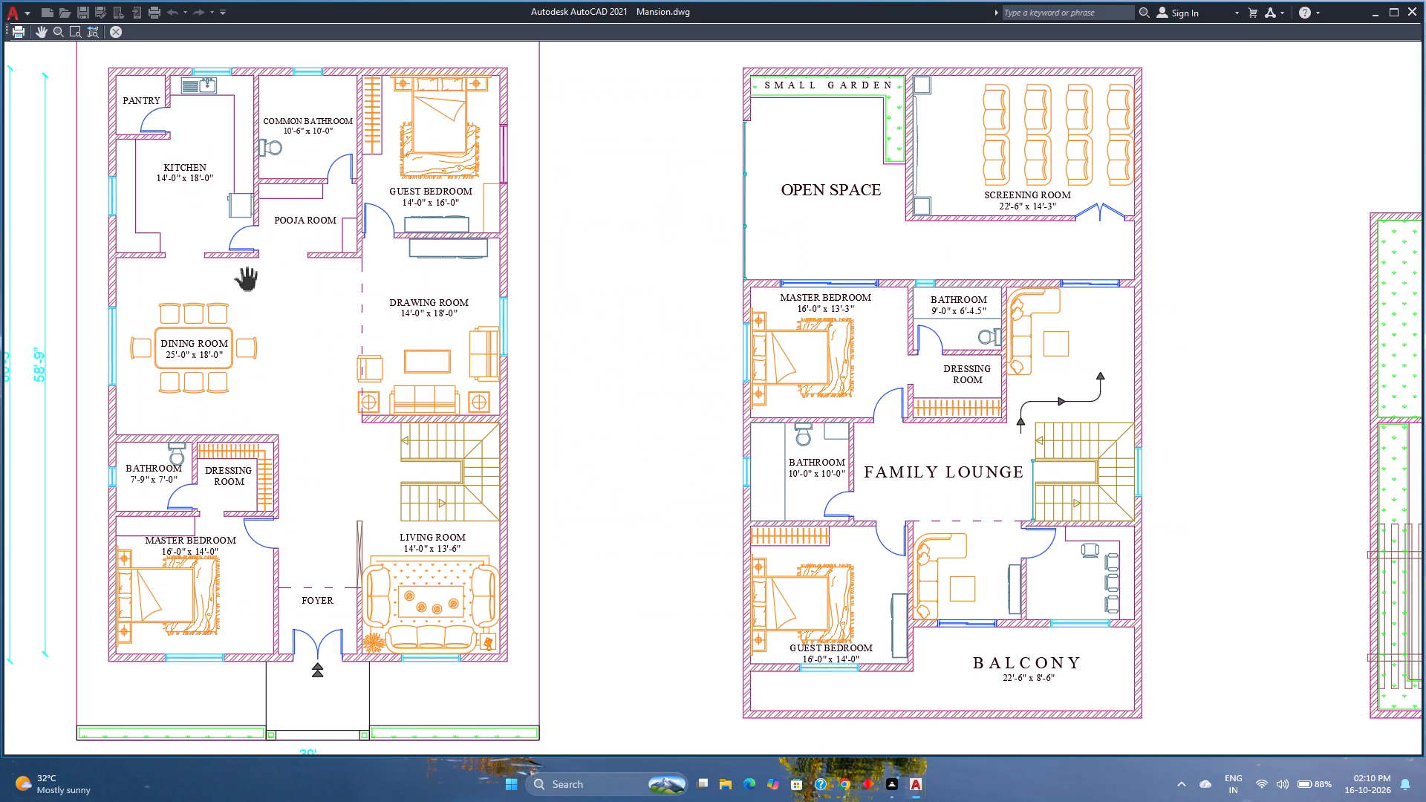
pyautogui.scroll(-2, 246, 281)
pyautogui.scroll(4, 267, 287)
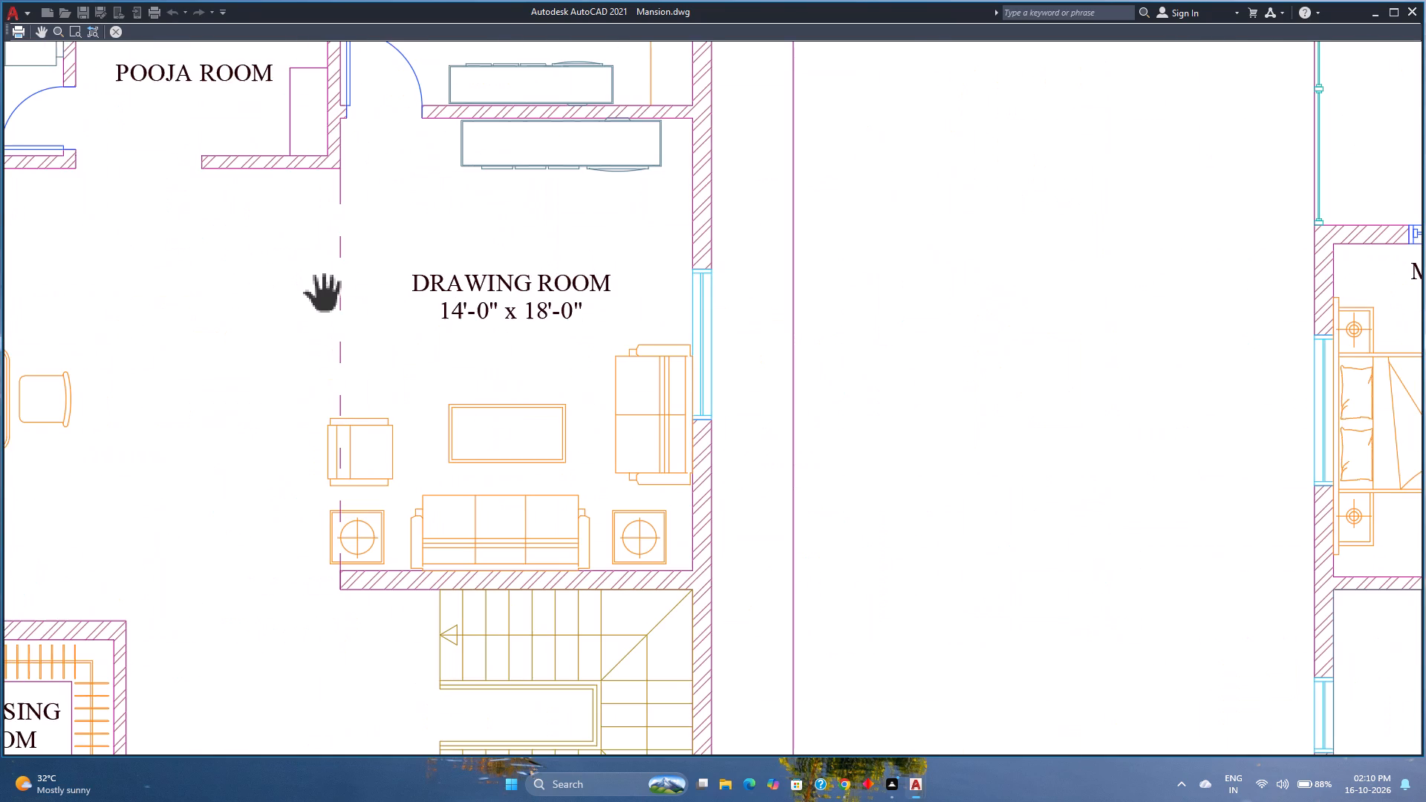
pyautogui.scroll(1, 323, 299)
pyautogui.scroll(-4, 323, 299)
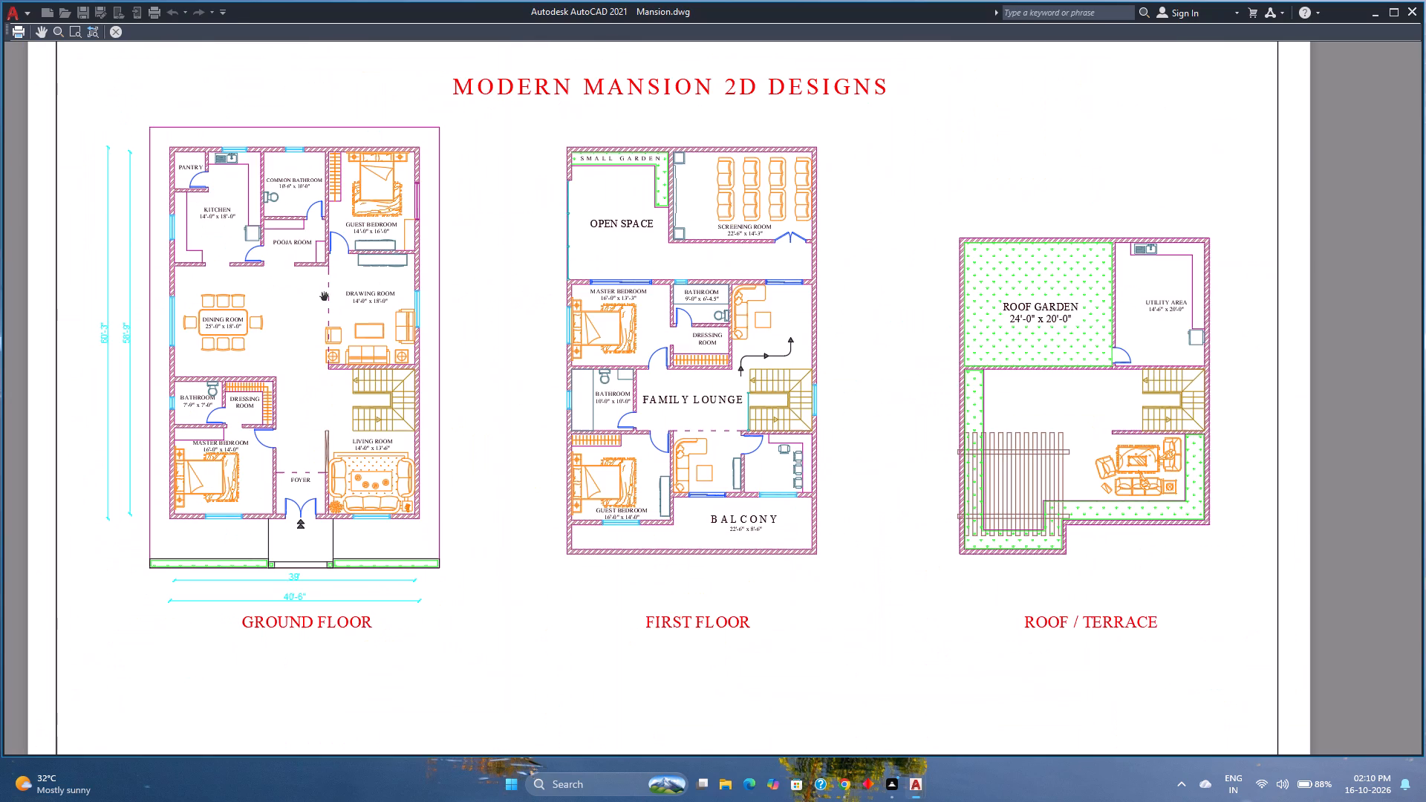
pyautogui.scroll(1, 323, 299)
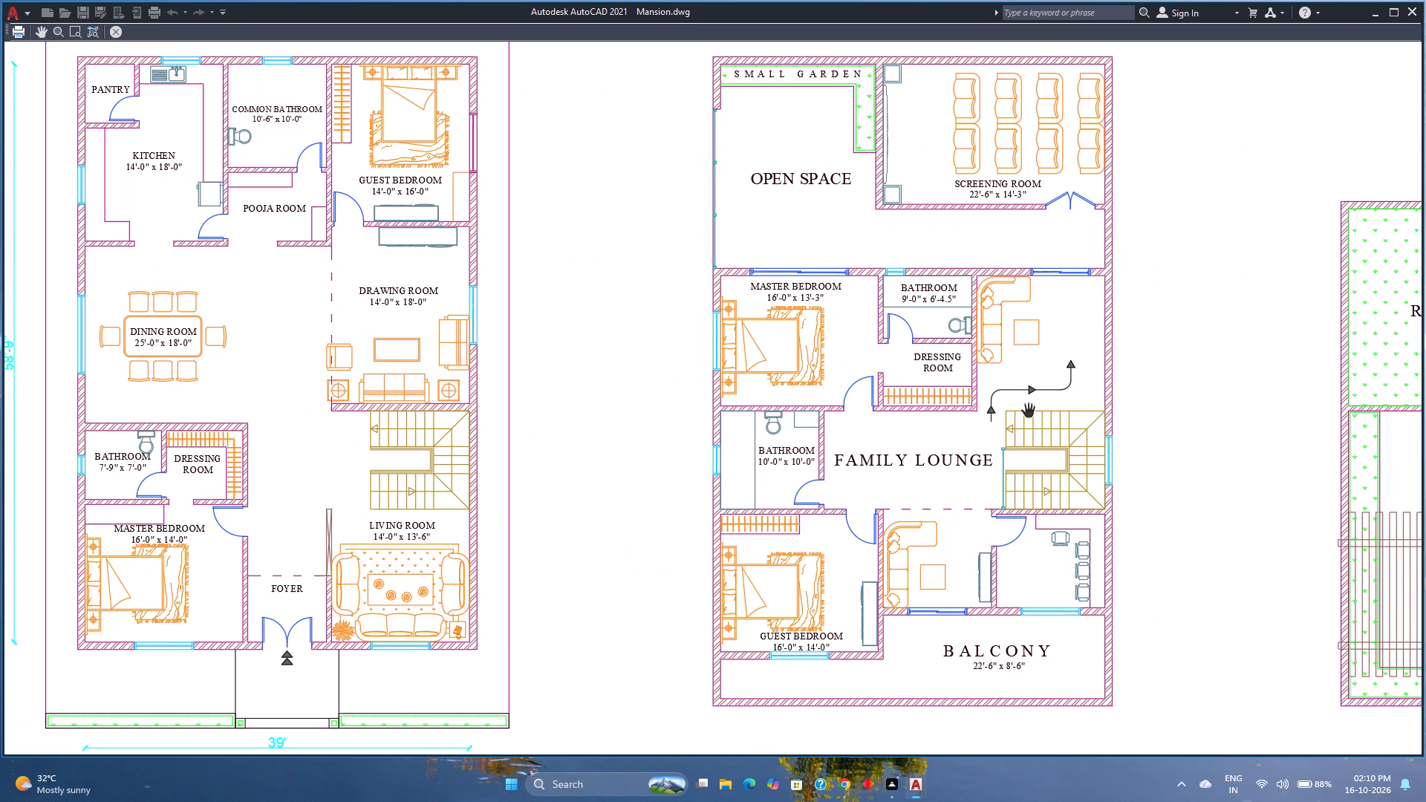
pyautogui.scroll(4, 1020, 403)
pyautogui.scroll(-4, 1020, 403)
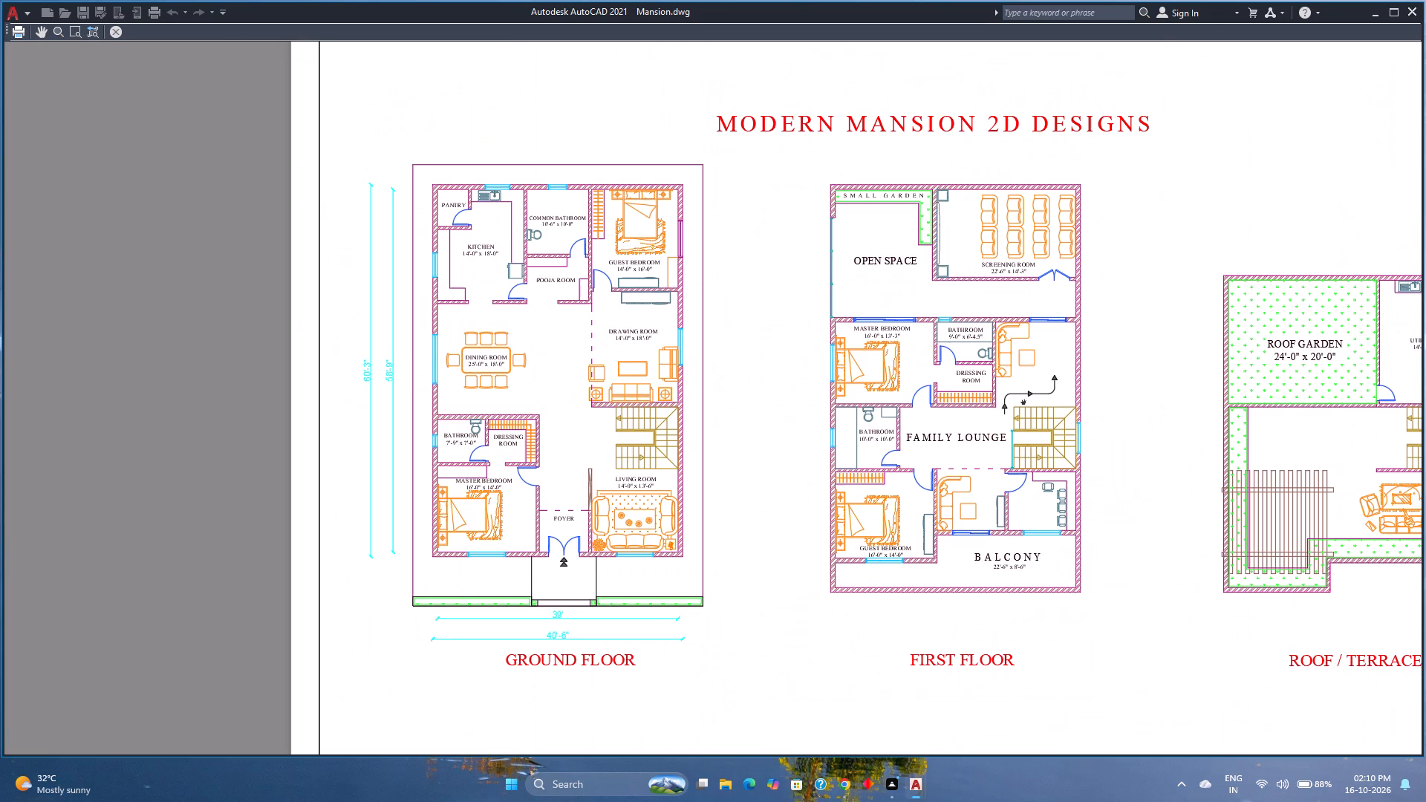
pyautogui.click(117, 36)
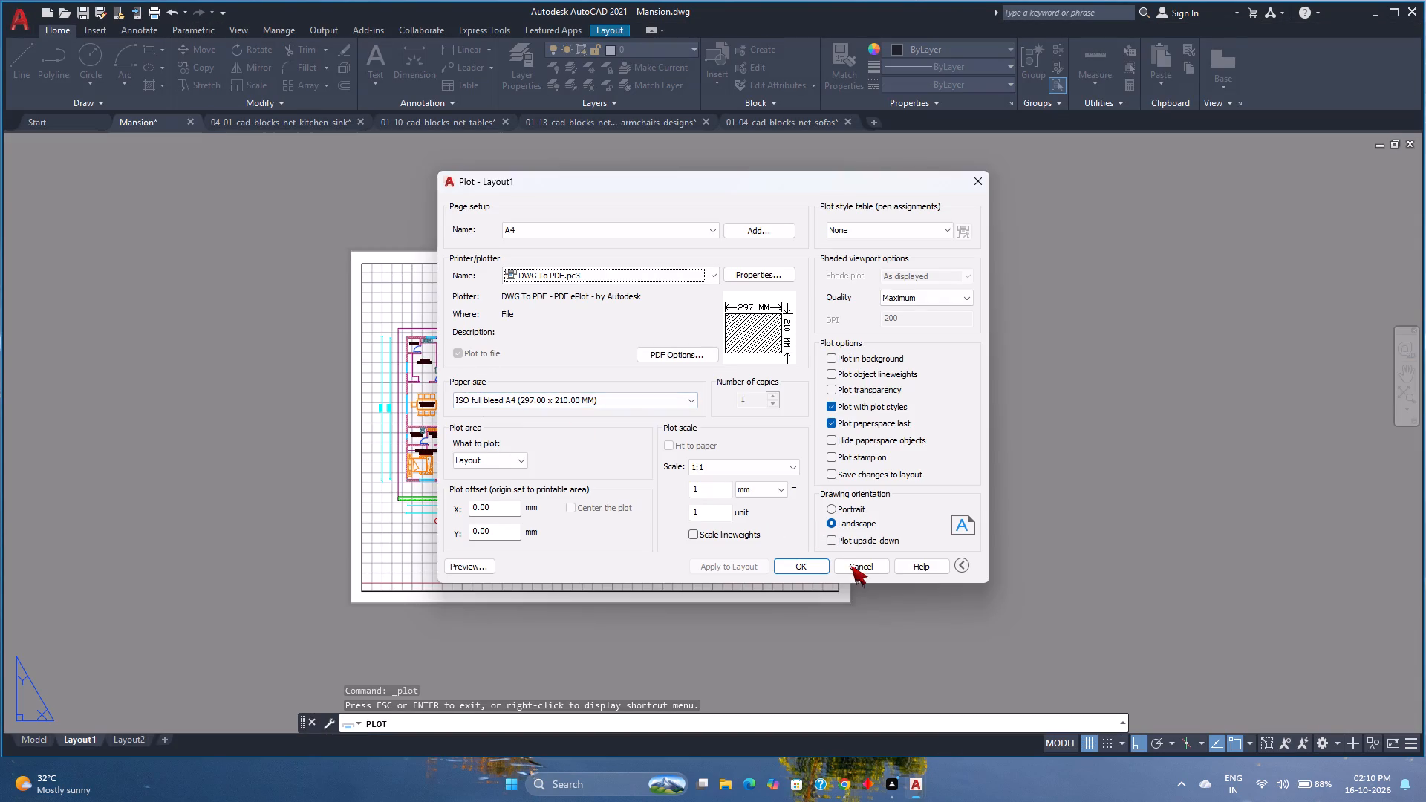
pyautogui.click(851, 566)
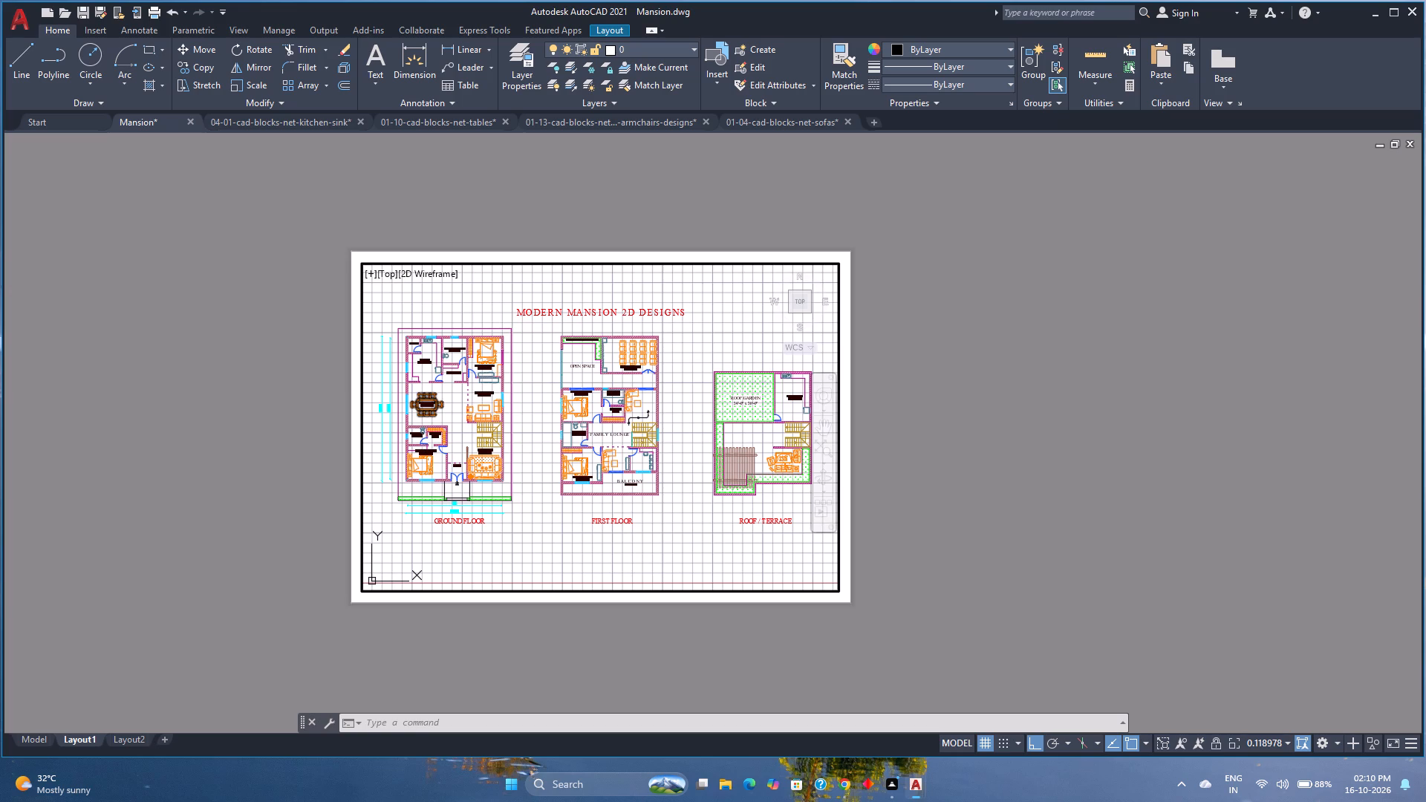
pyautogui.press('Escape')
# Deactivate the Layout1 viewport and switch the Mansion drawing to model space.
pyautogui.doubleClick(183, 402)
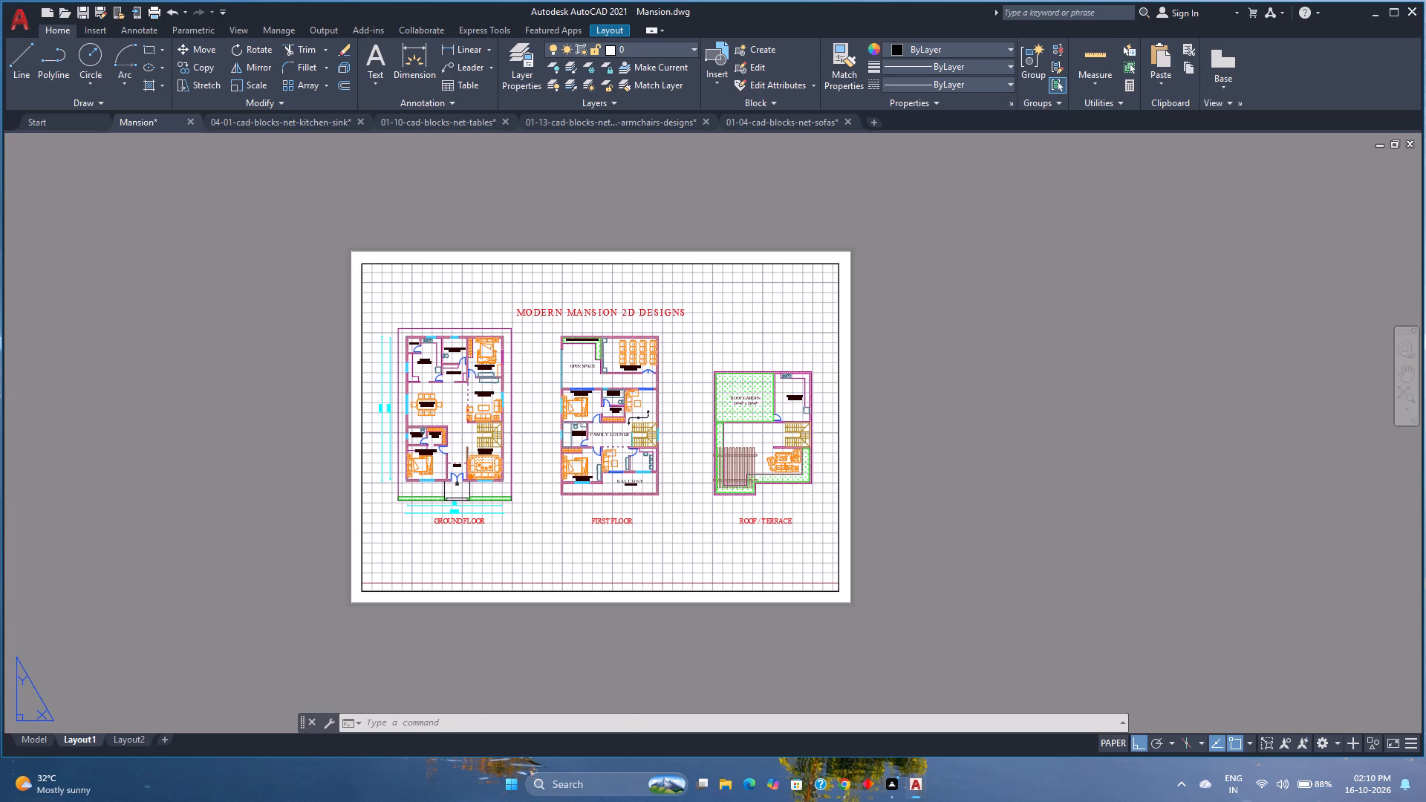
pyautogui.click(57, 308)
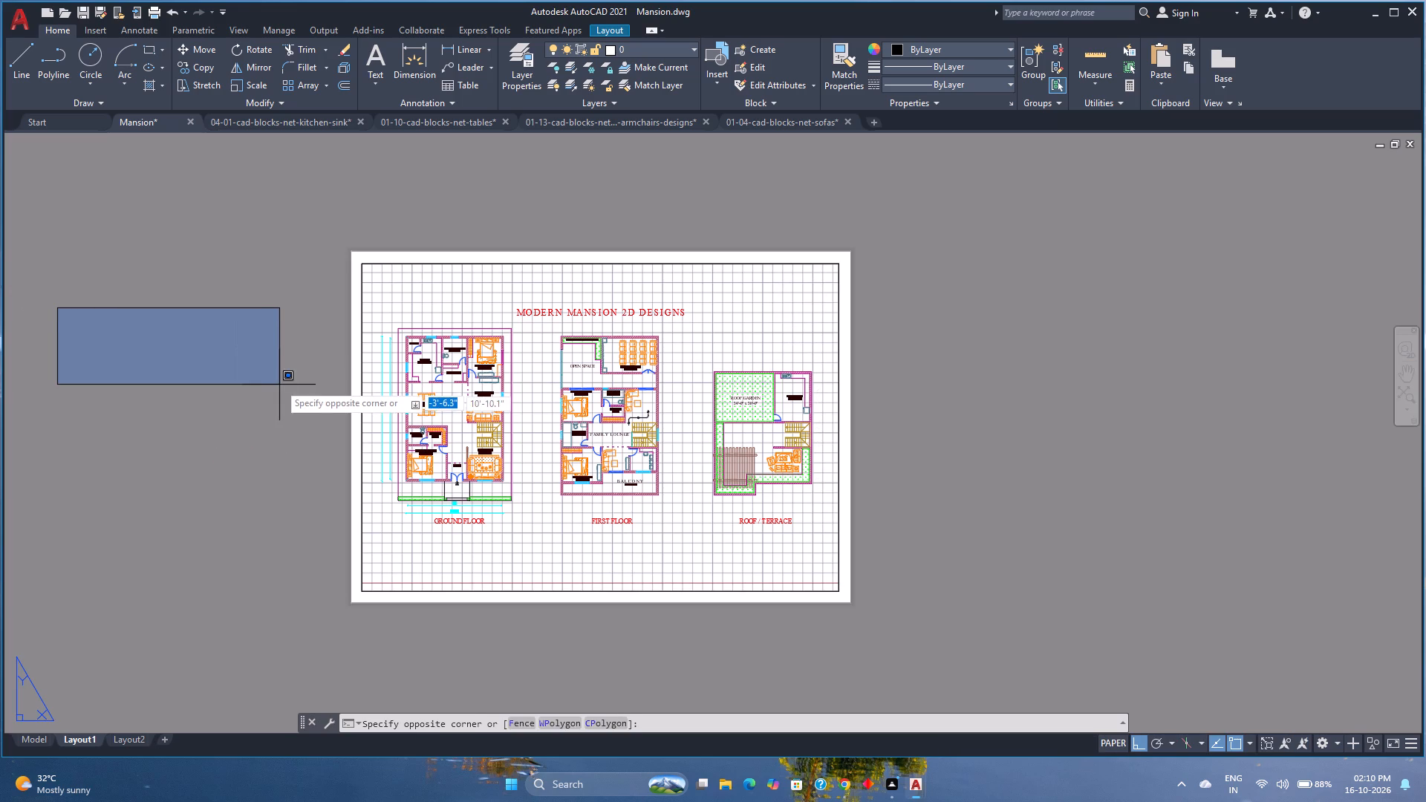
pyautogui.press('Escape')
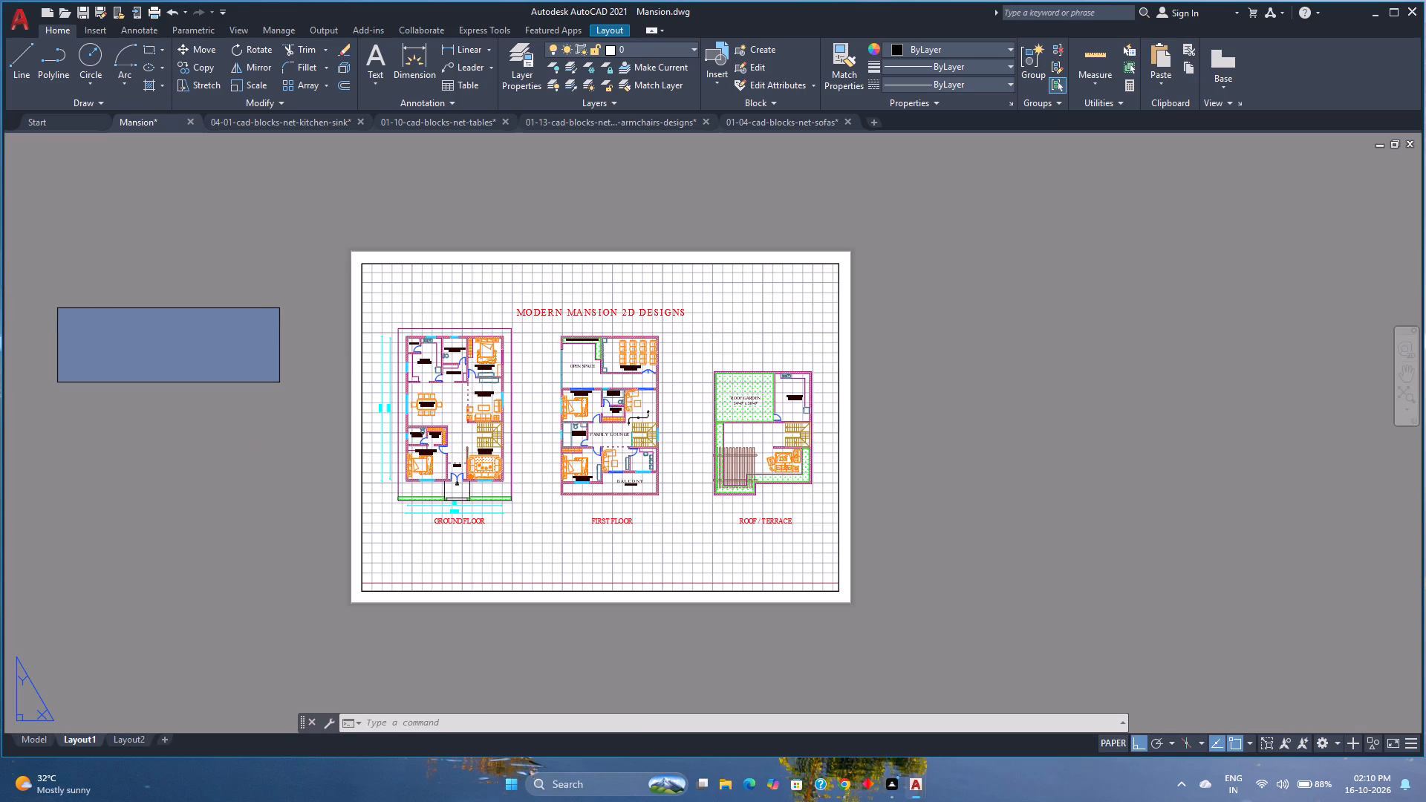
pyautogui.click(47, 737)
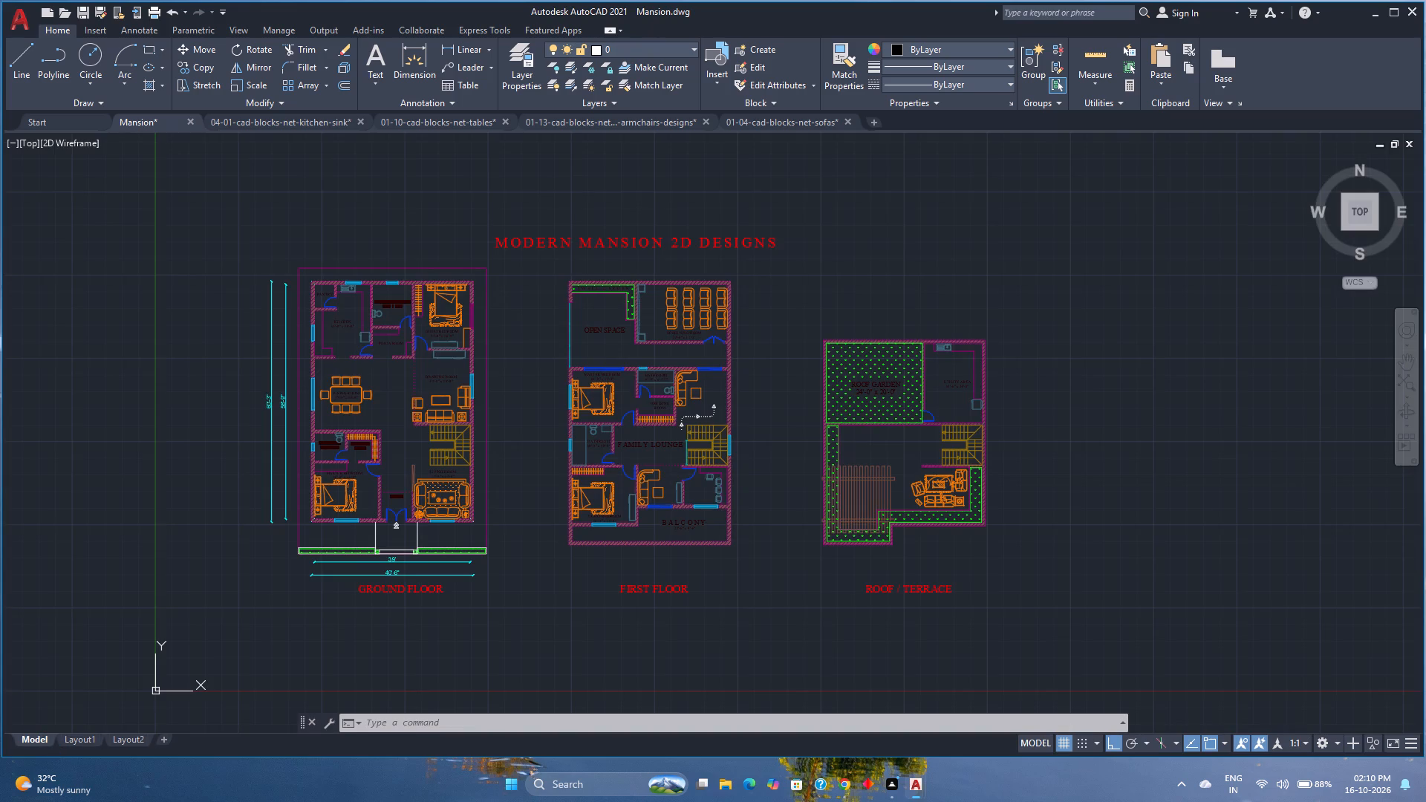
pyautogui.press('Escape')
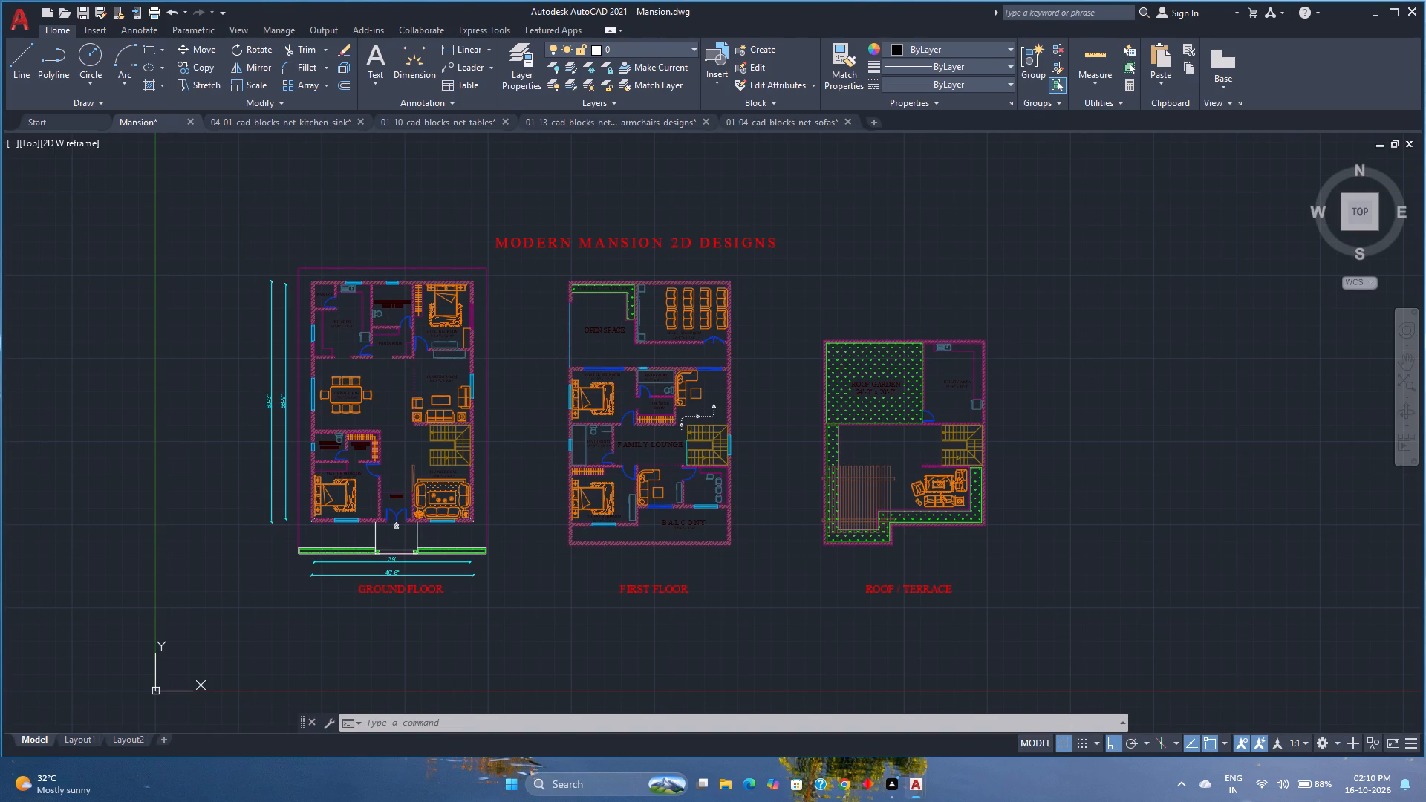
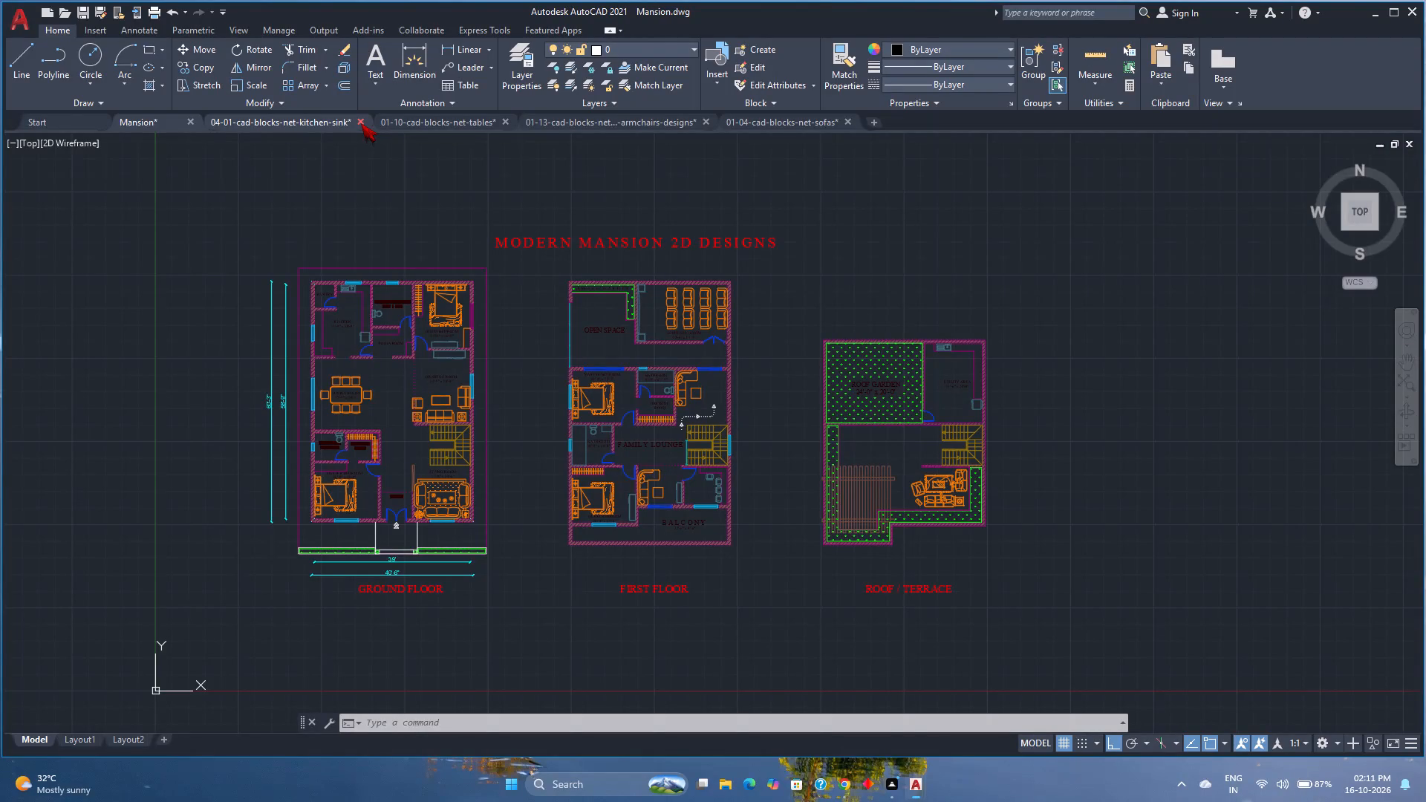
# Close the kitchen-sink, tables, sofa-armchairs-designs and sofas block library drawings without saving their changes, leaving only the Mansion drawing open.
pyautogui.click(362, 121)
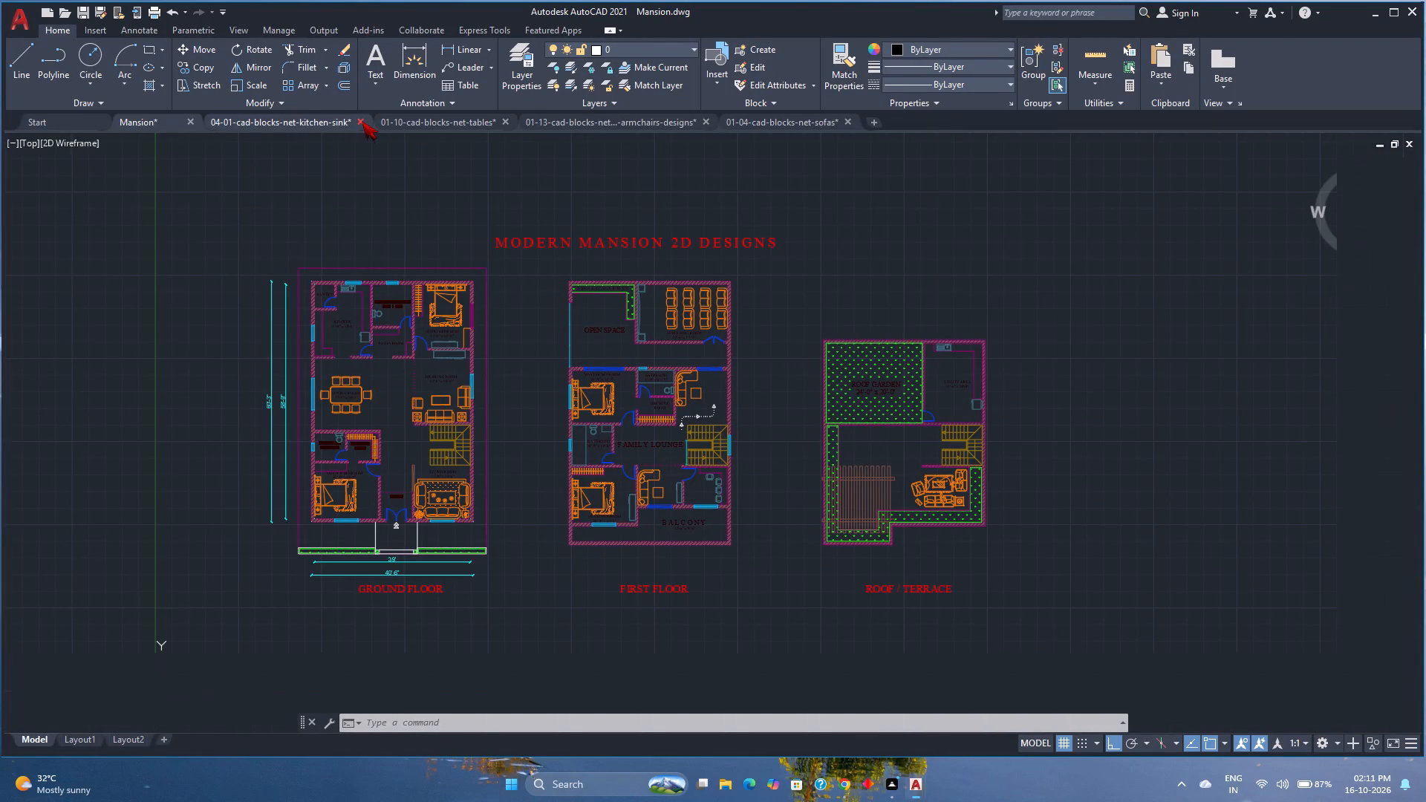
pyautogui.click(362, 121)
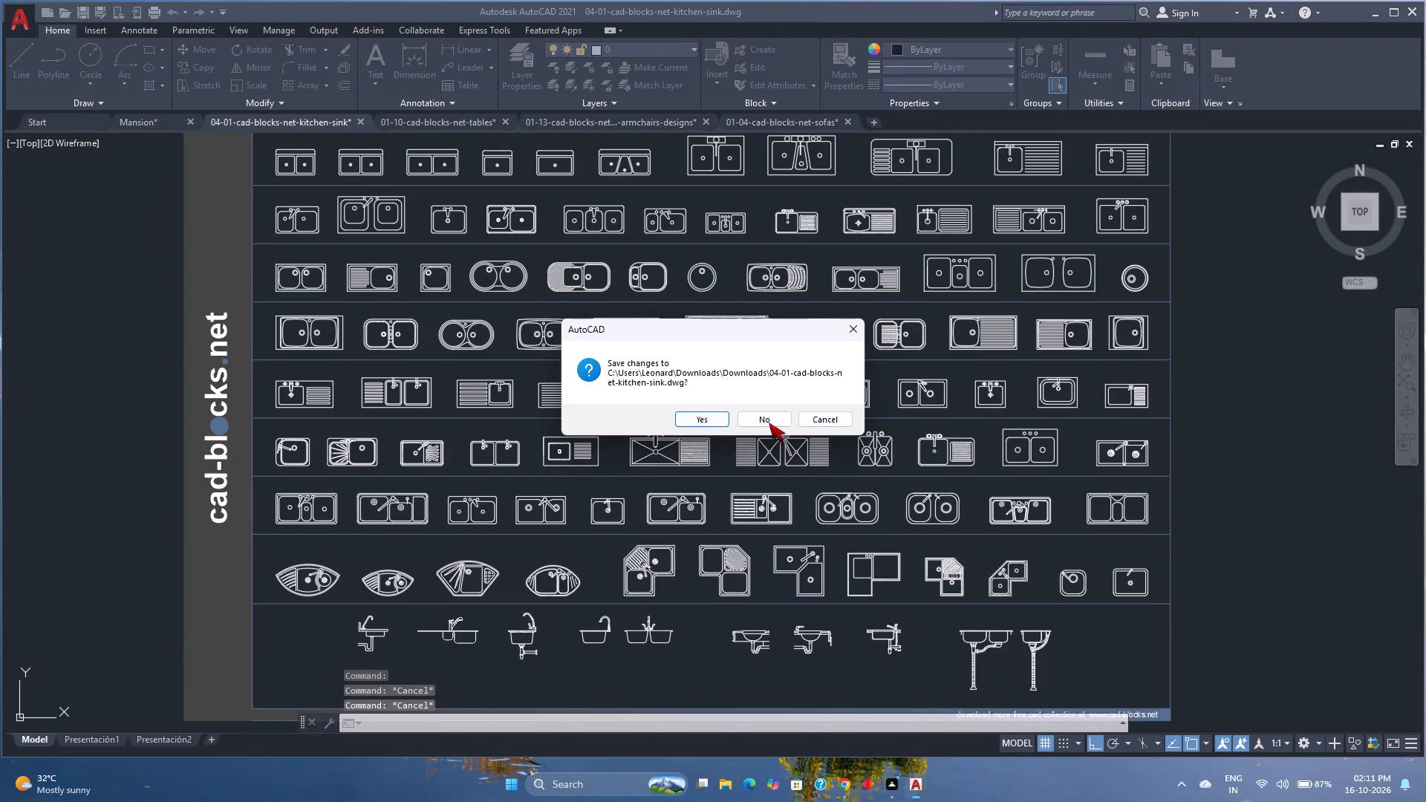
pyautogui.click(772, 419)
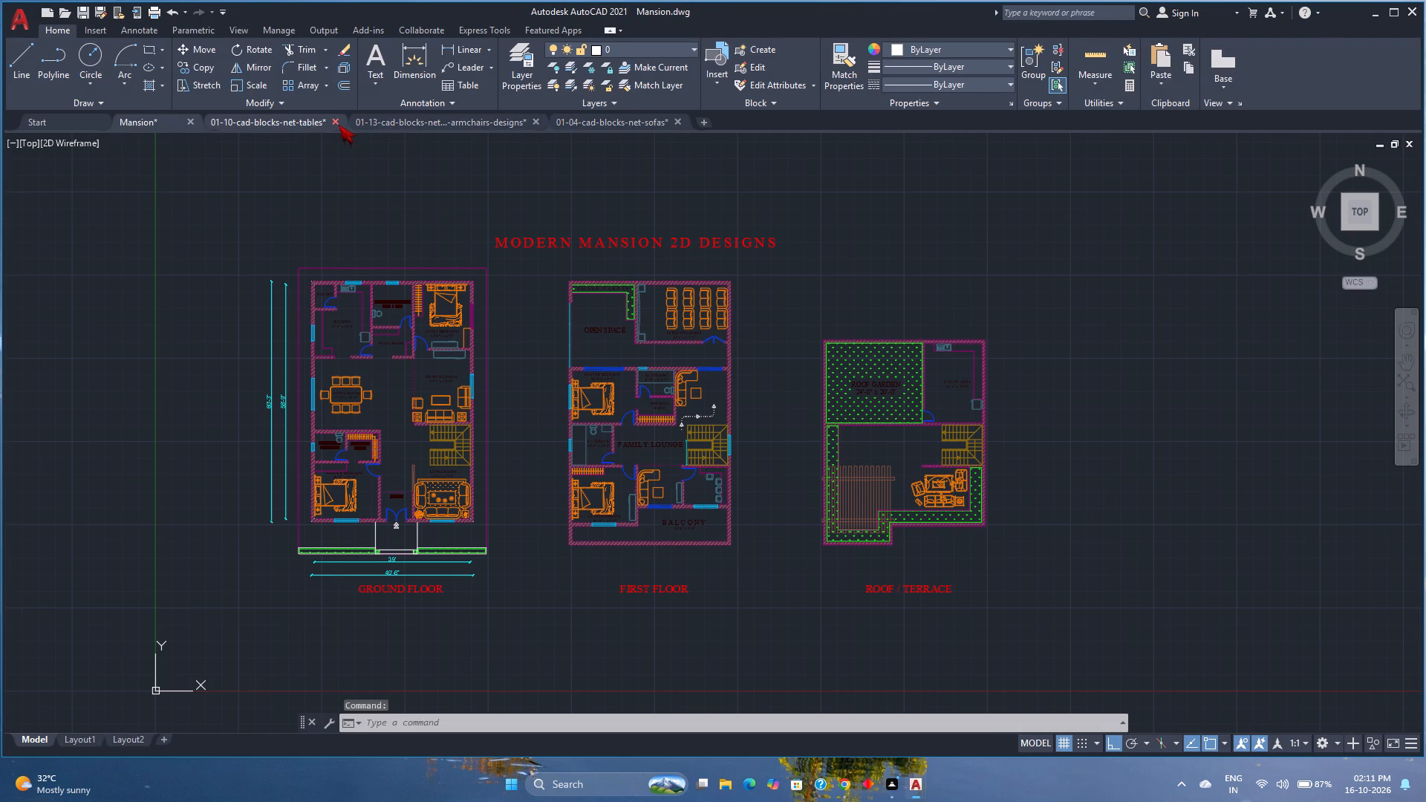
pyautogui.click(334, 123)
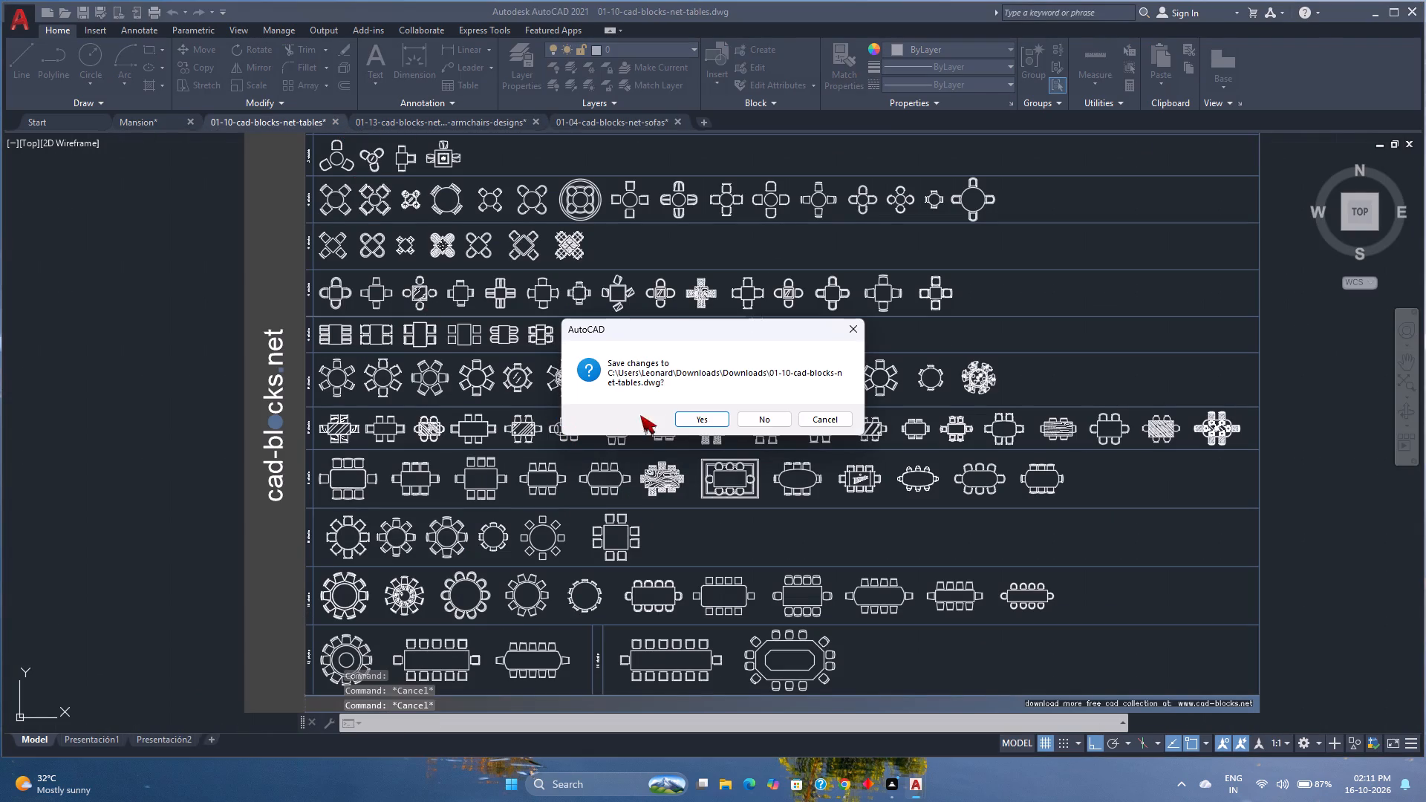
pyautogui.click(748, 420)
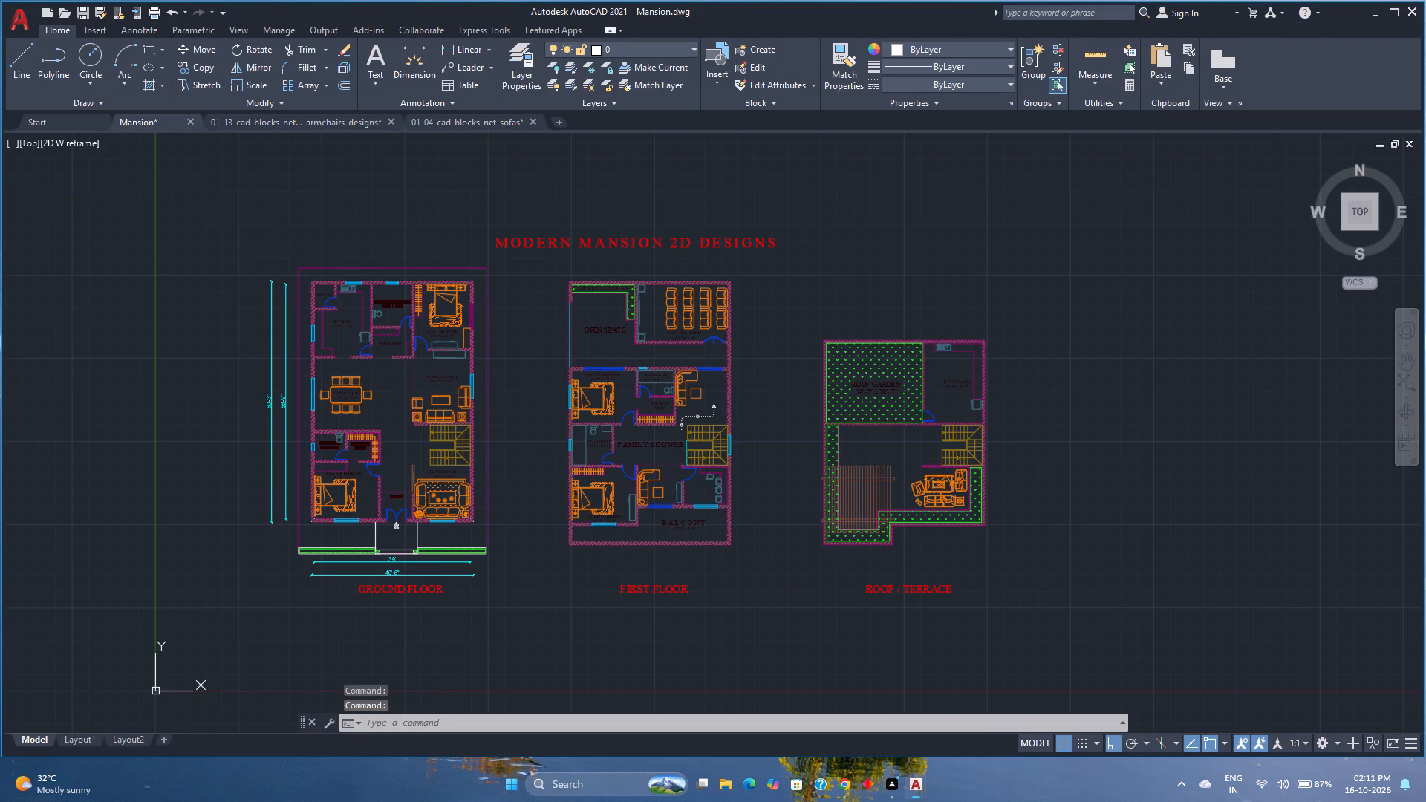
pyautogui.click(392, 123)
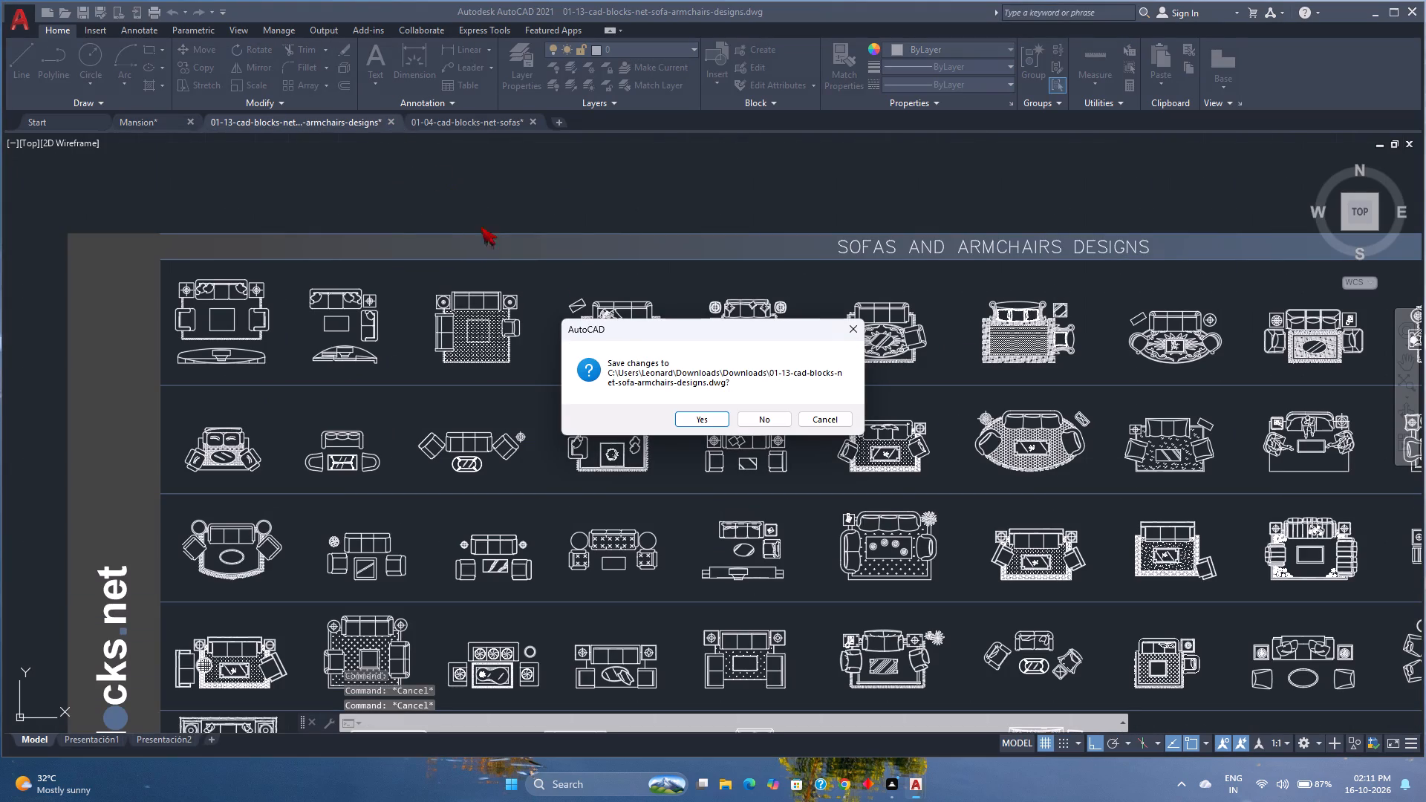
pyautogui.click(778, 422)
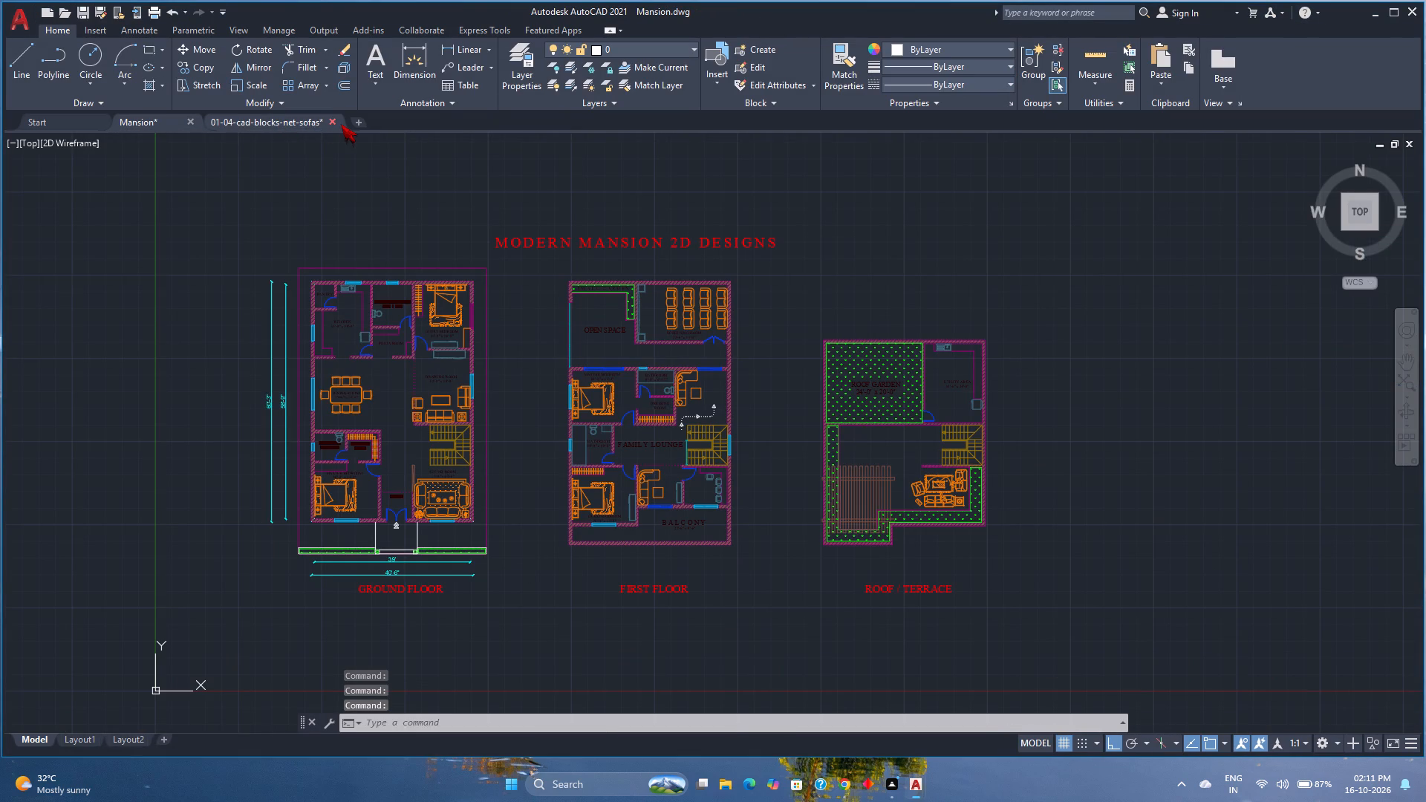
pyautogui.click(334, 123)
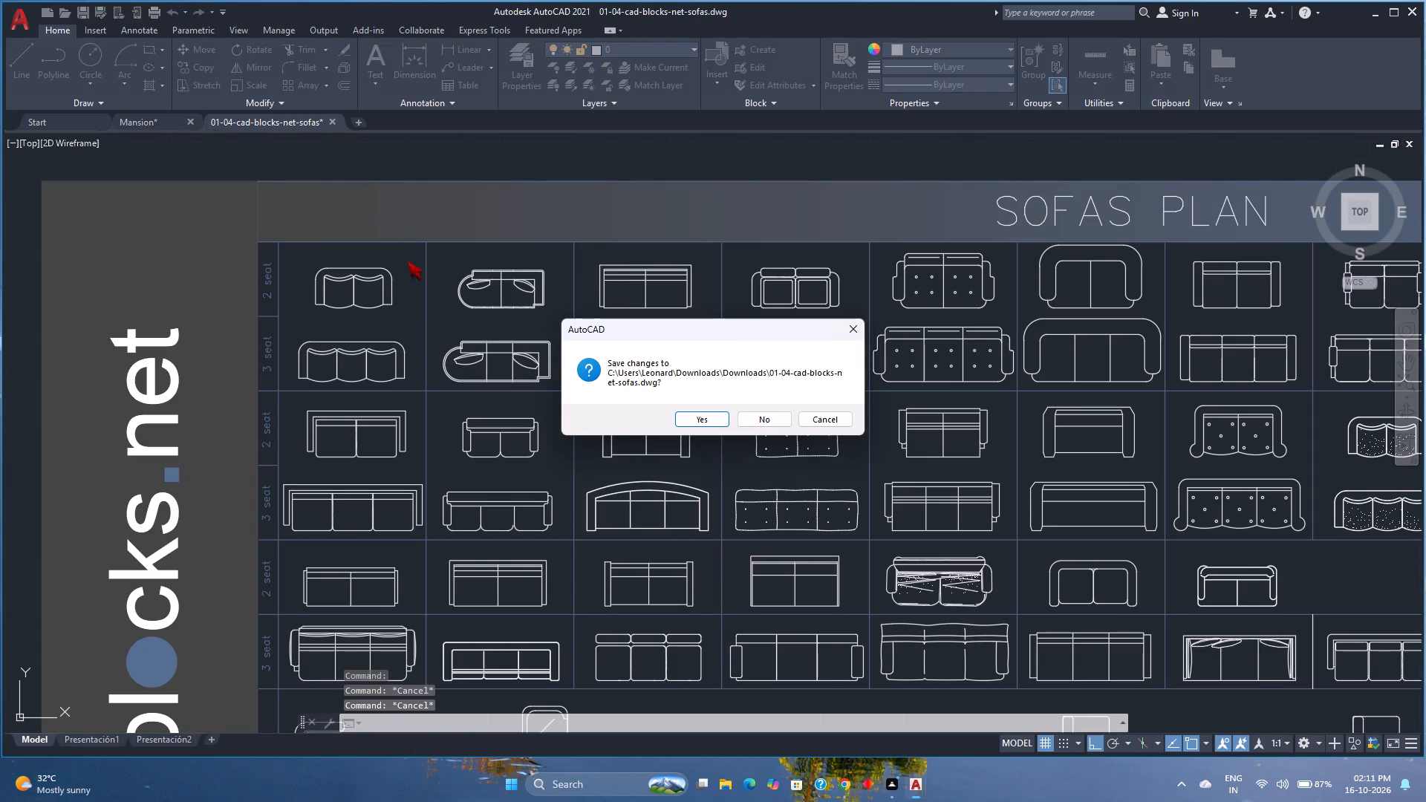
pyautogui.click(758, 417)
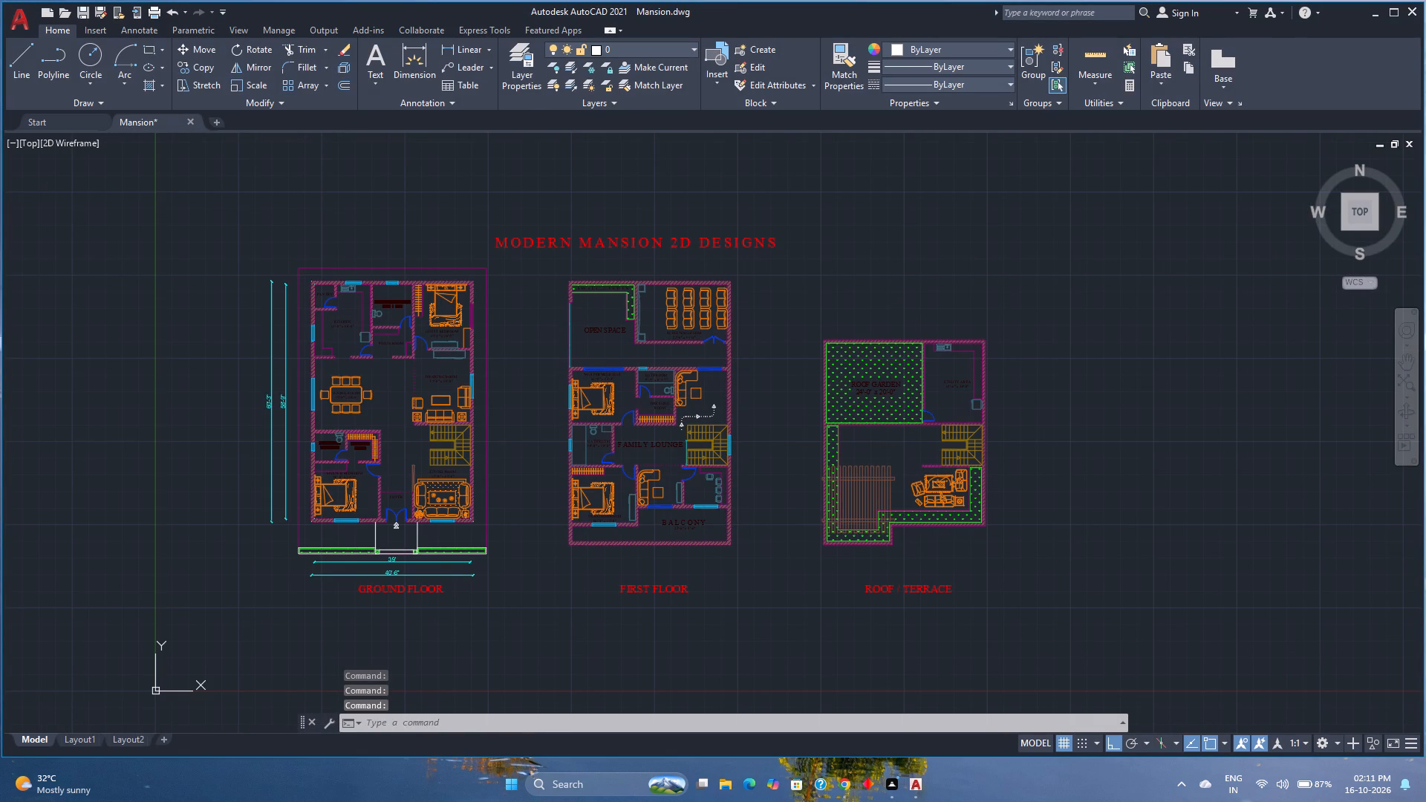
# Save the Mansion drawing.
pyautogui.hotkey('ctrl', 's')
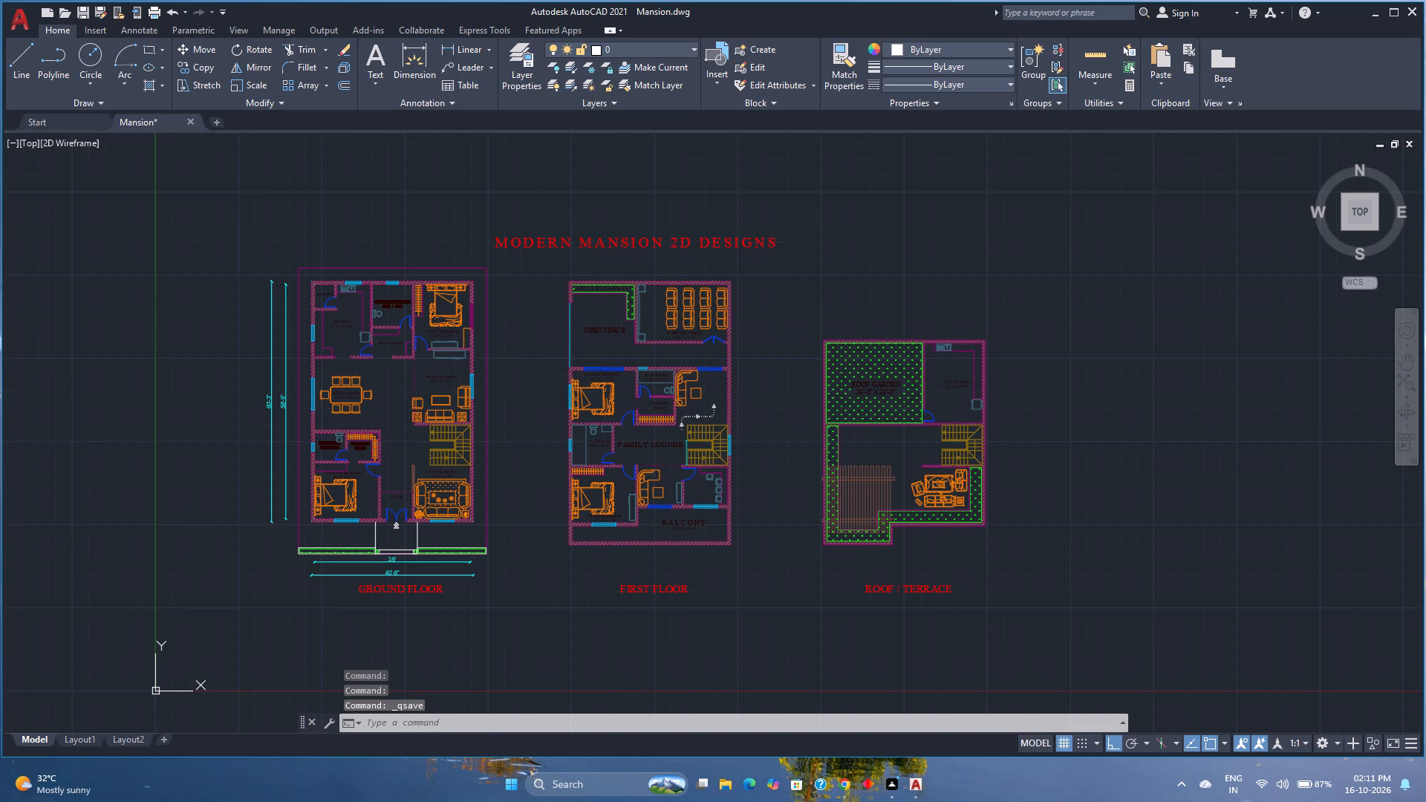
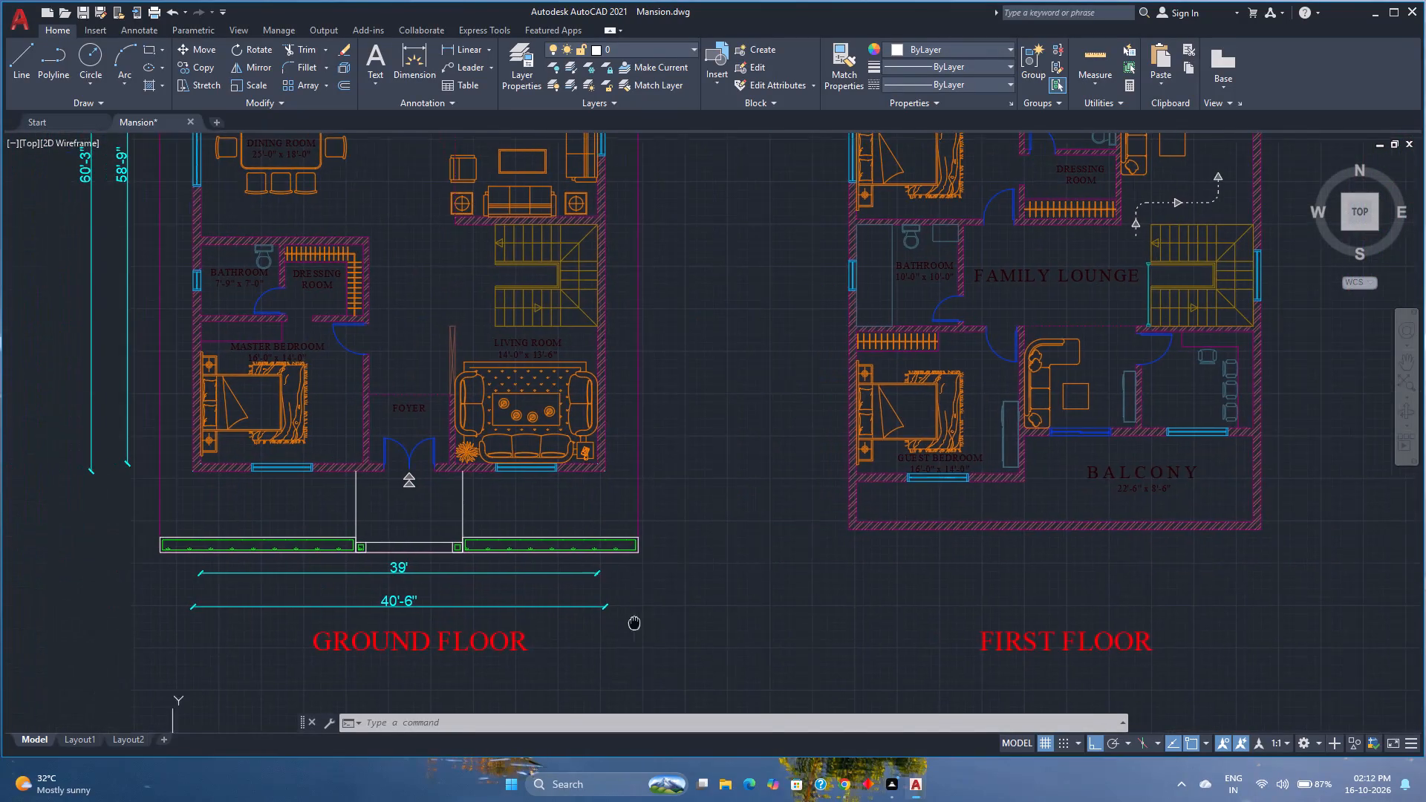
# In Layout1's viewport, set the dashed line between dining and drawing rooms to linetype scale 0.05, trying 0.7 and 0.07 first.
pyautogui.scroll(-1, 634, 622)
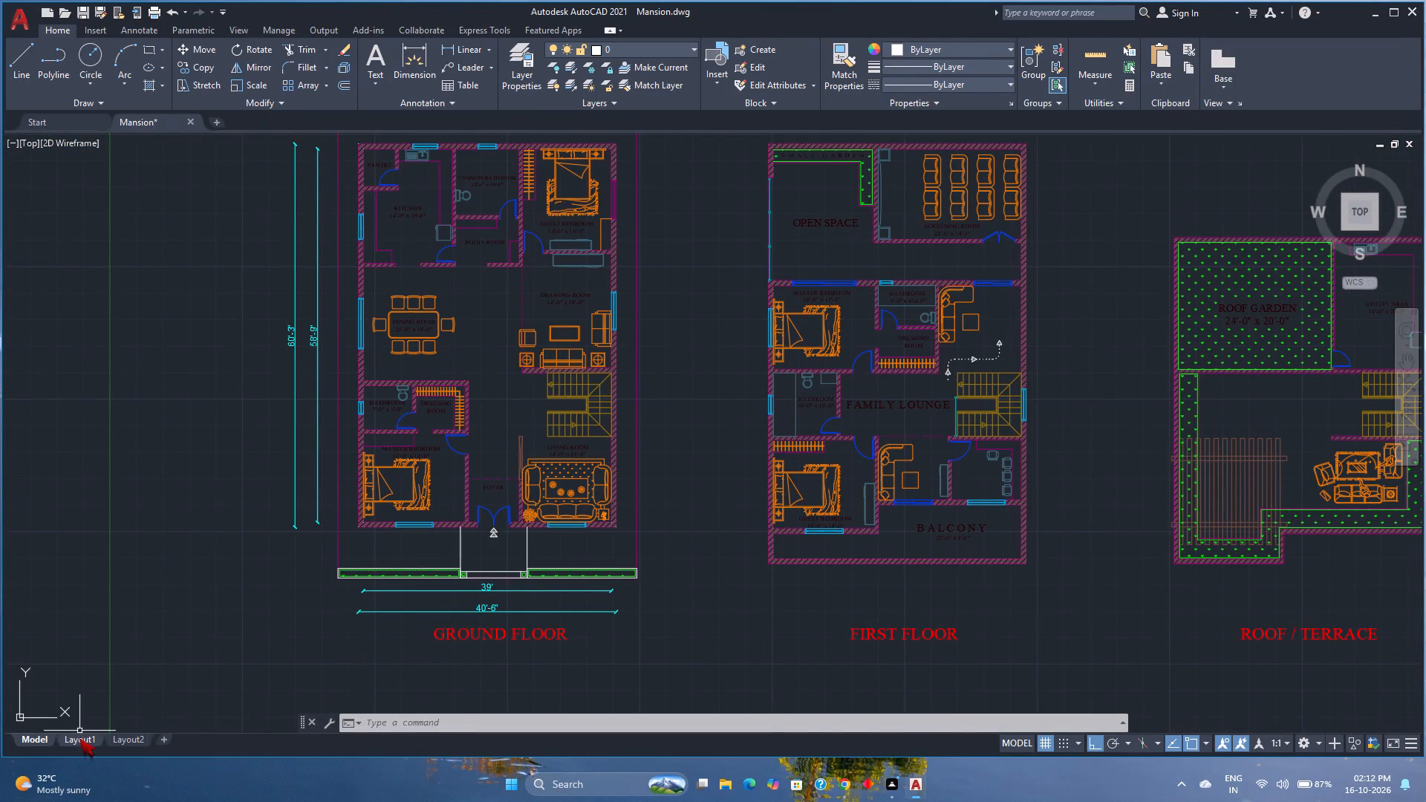
pyautogui.click(79, 743)
pyautogui.scroll(2, 455, 407)
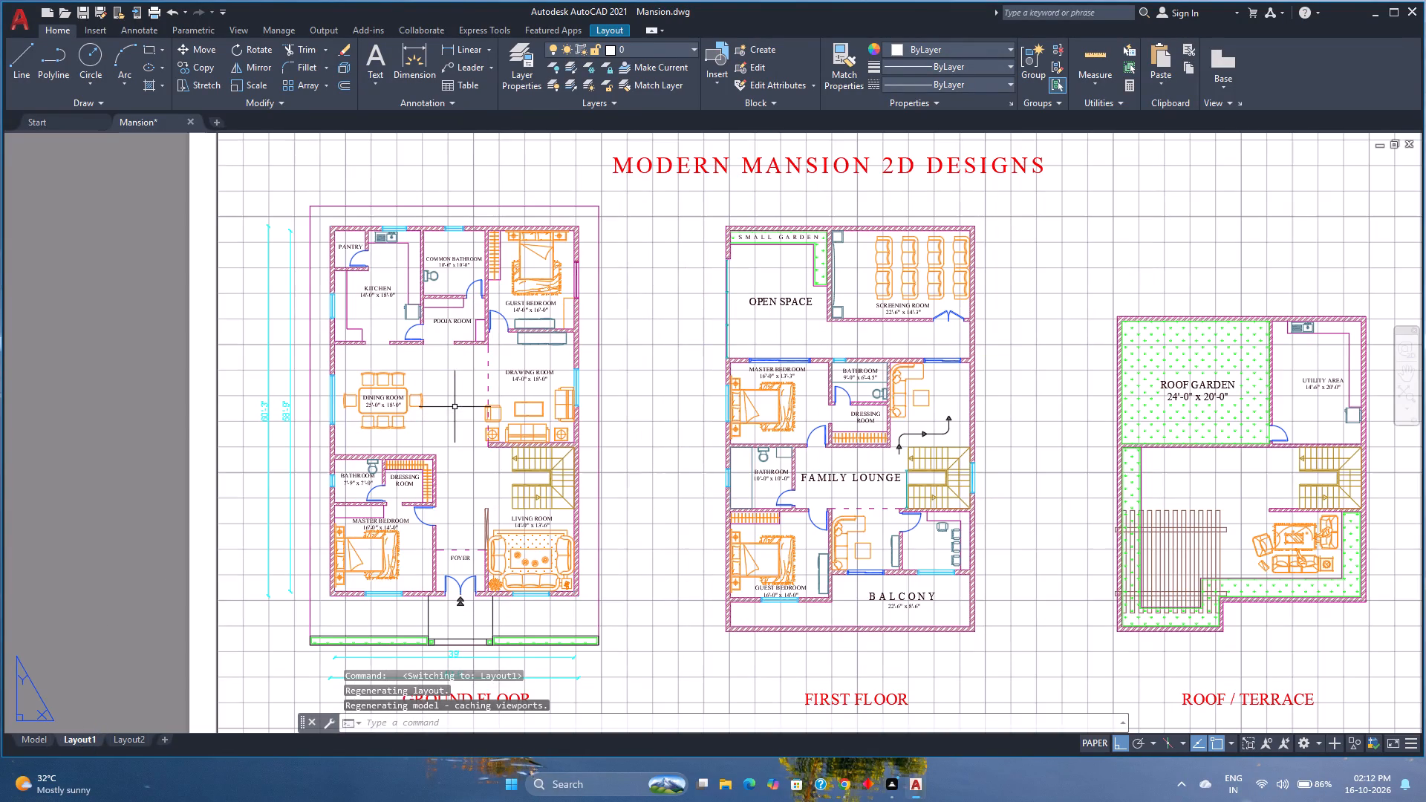
pyautogui.doubleClick(486, 372)
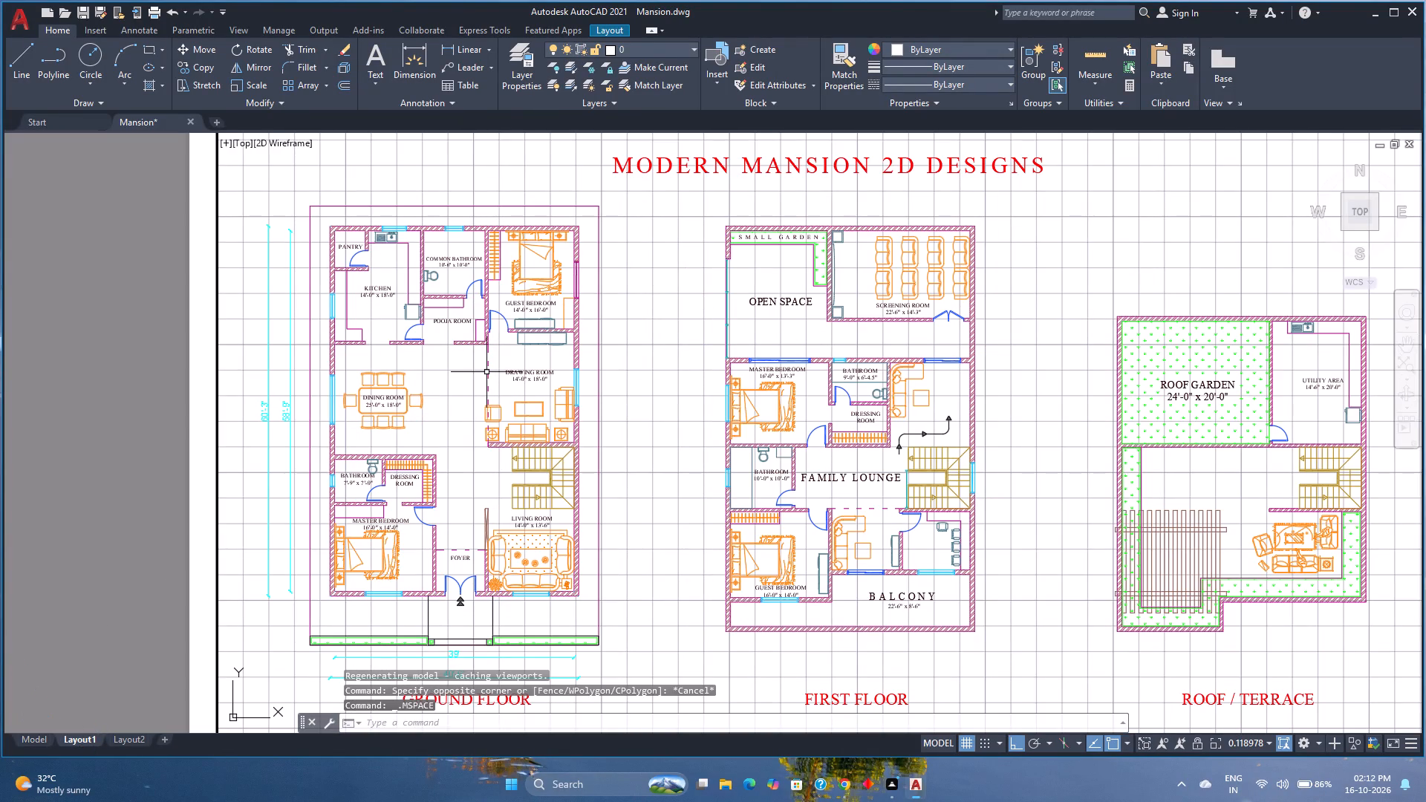
pyautogui.click(488, 377)
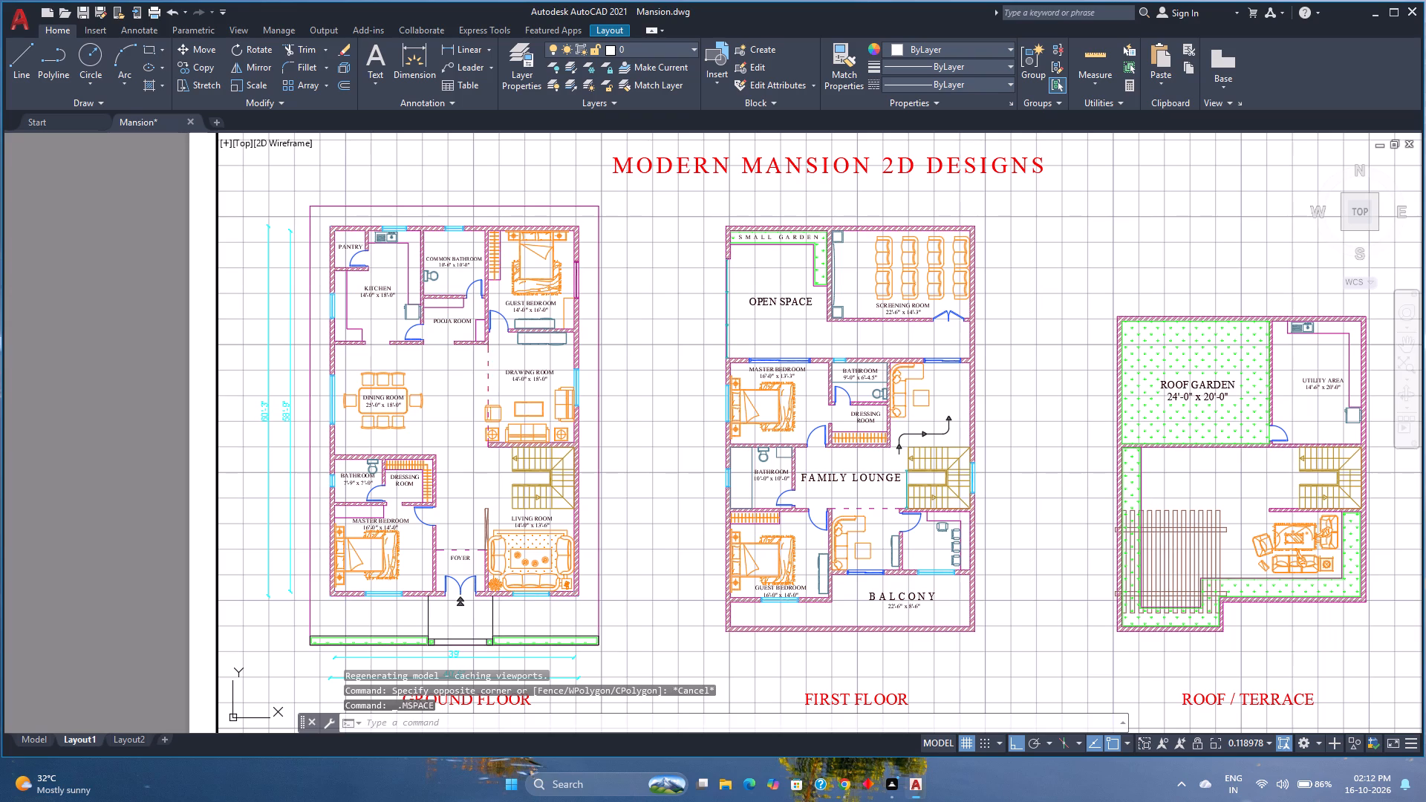
pyautogui.hotkey('ctrl', '1')
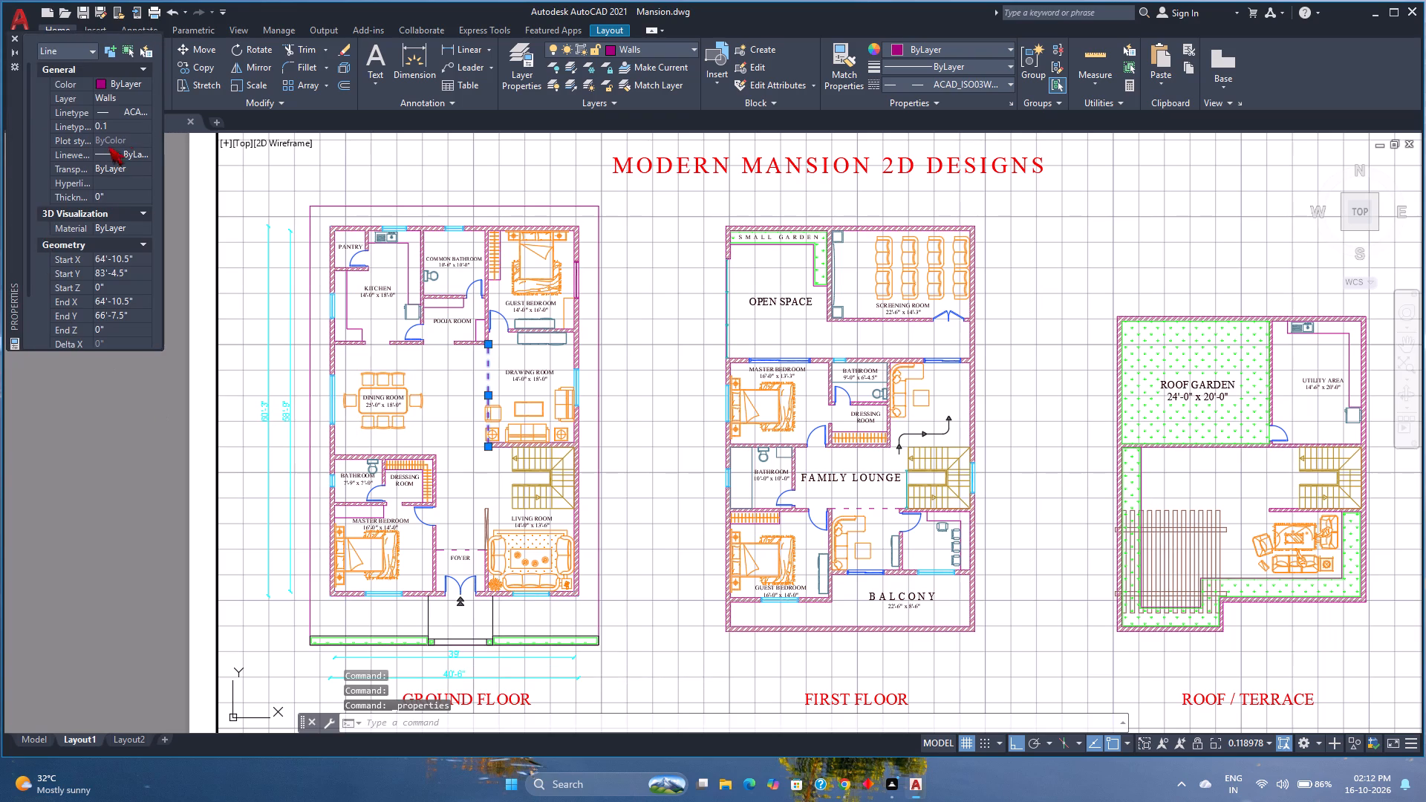
pyautogui.click(126, 126)
pyautogui.write('0.0')
pyautogui.press('BackSpace')
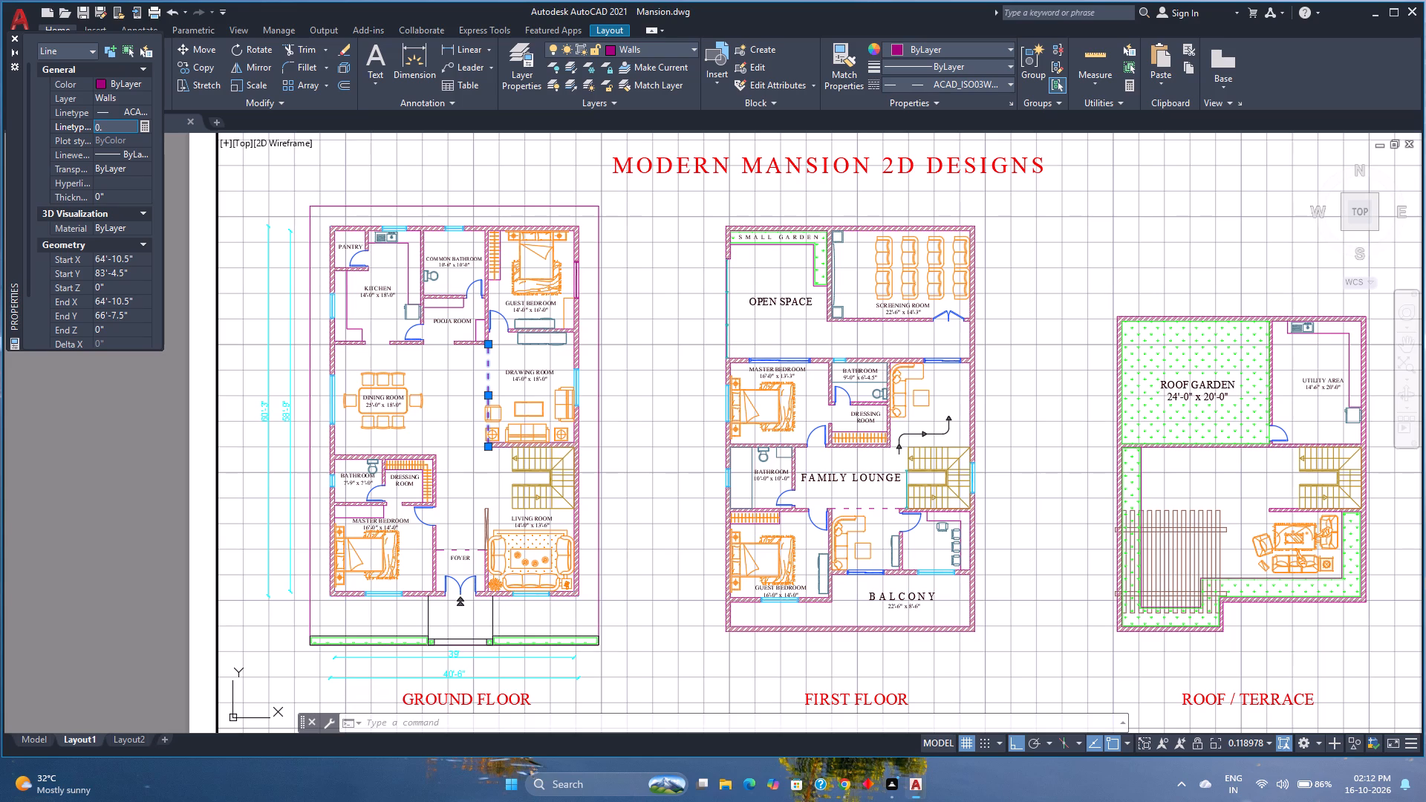
pyautogui.press('7')
pyautogui.press('Return')
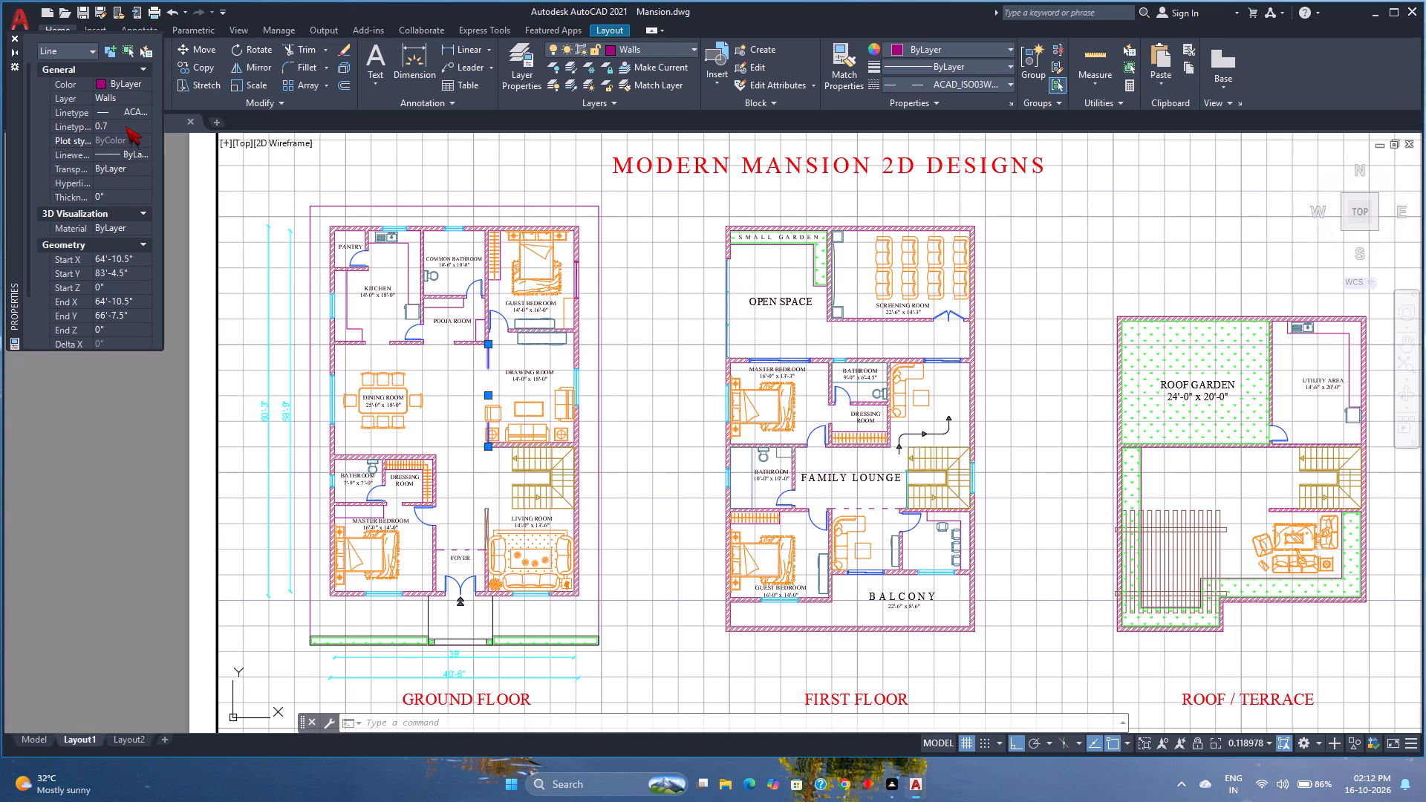
pyautogui.click(126, 126)
pyautogui.write('0.0')
pyautogui.press('7')
pyautogui.press('Return')
pyautogui.click(116, 123)
pyautogui.write('0.')
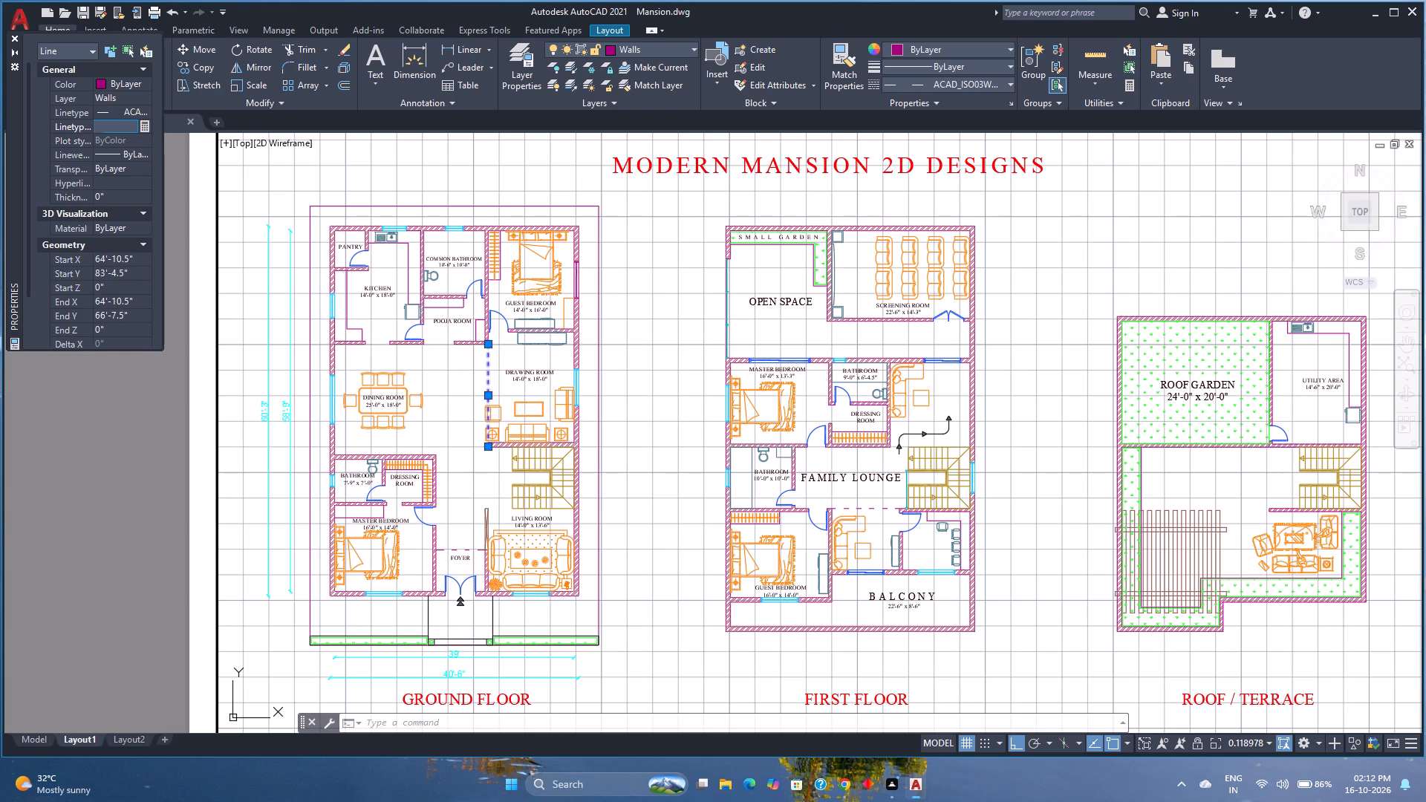
pyautogui.write('05')
pyautogui.press('Return')
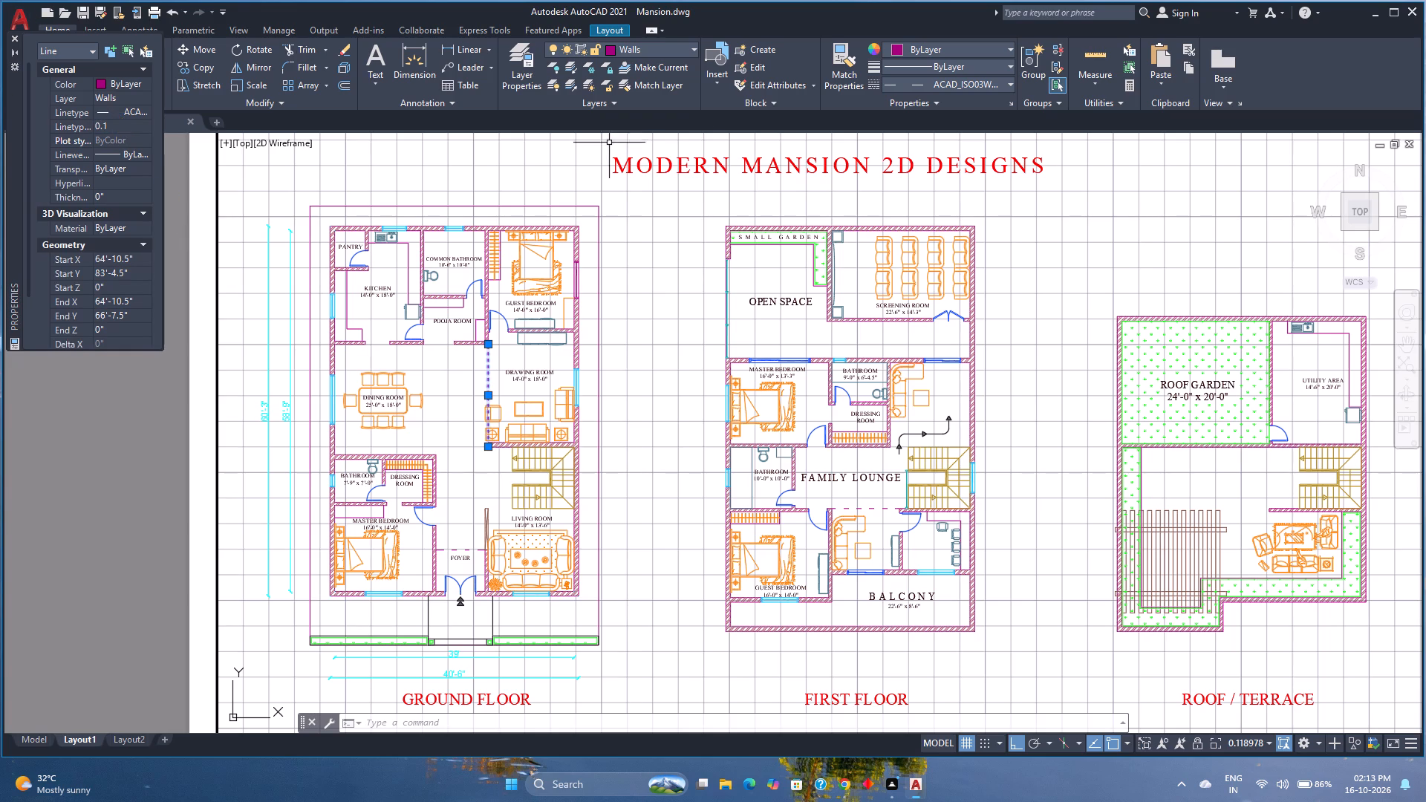
# Match that line's properties onto the dashed line at the foyer and the one below the first-floor family lounge.
pyautogui.click(835, 60)
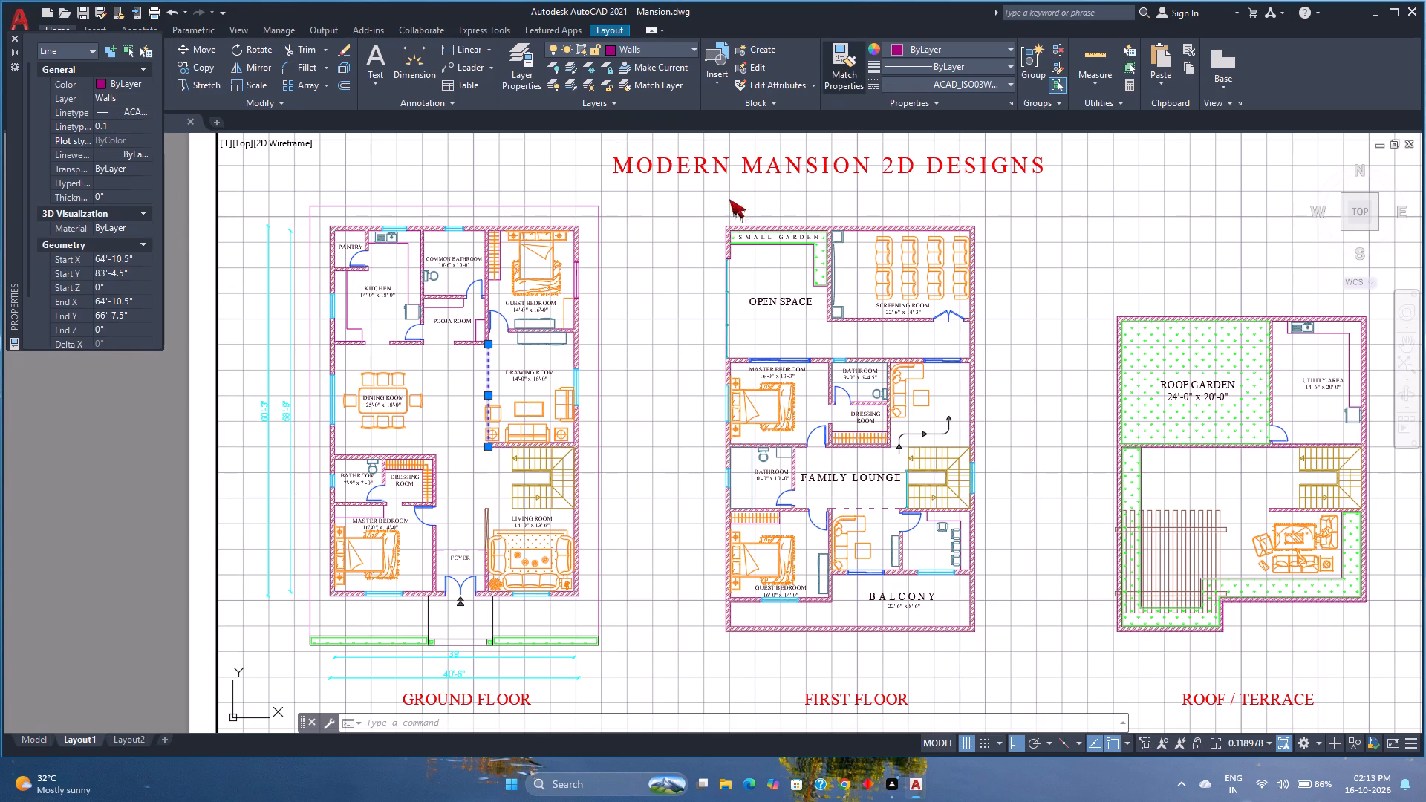
pyautogui.click(443, 549)
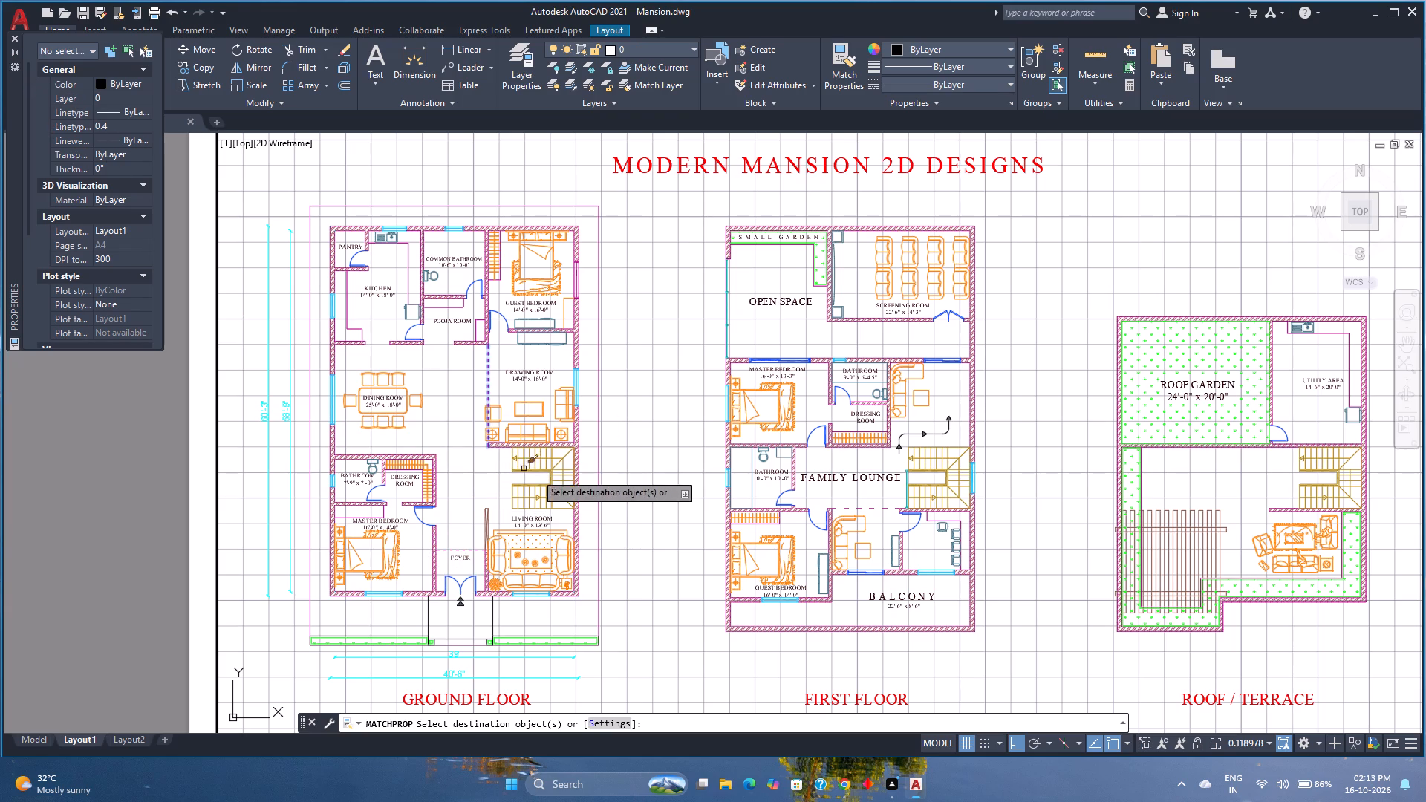
pyautogui.click(874, 507)
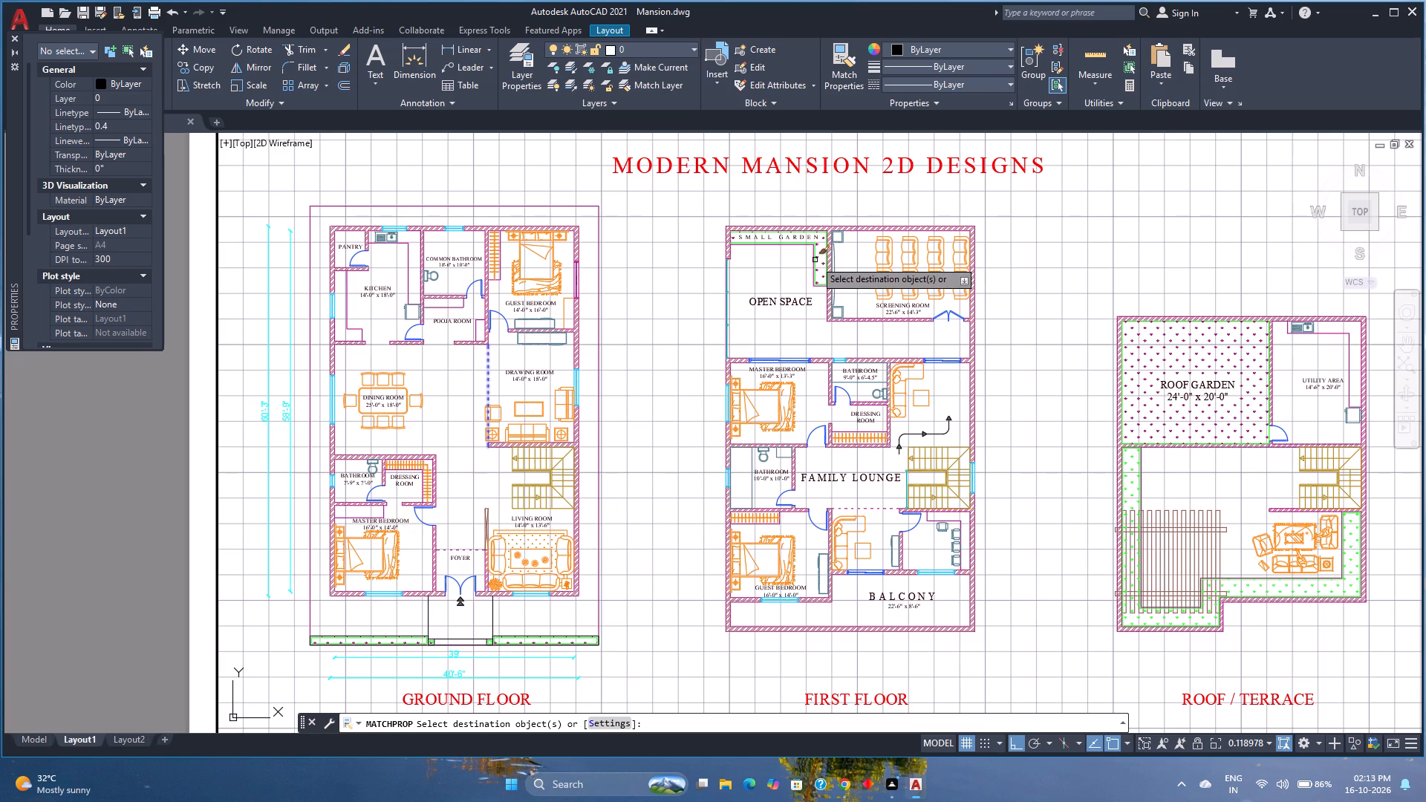
pyautogui.scroll(2, 815, 260)
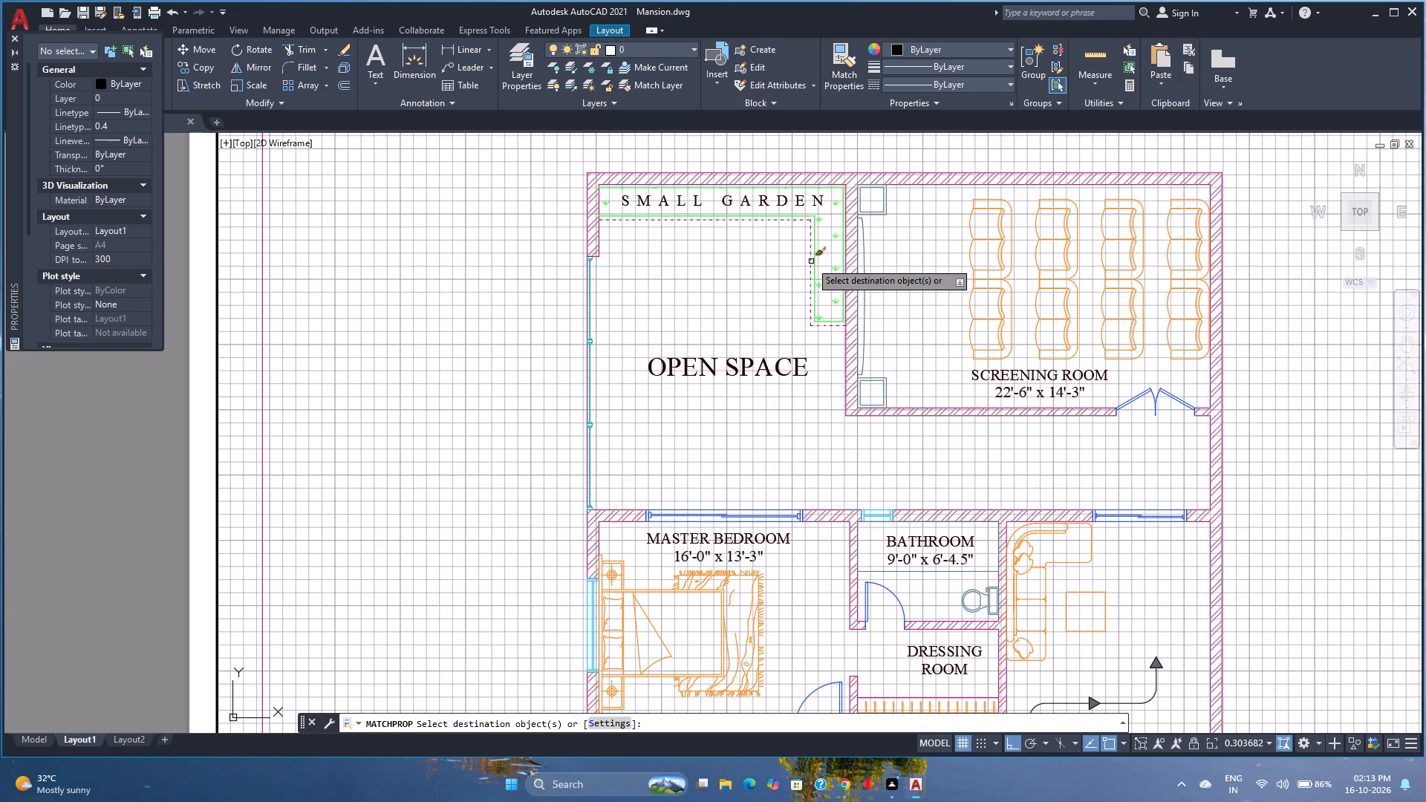
pyautogui.scroll(-2, 714, 334)
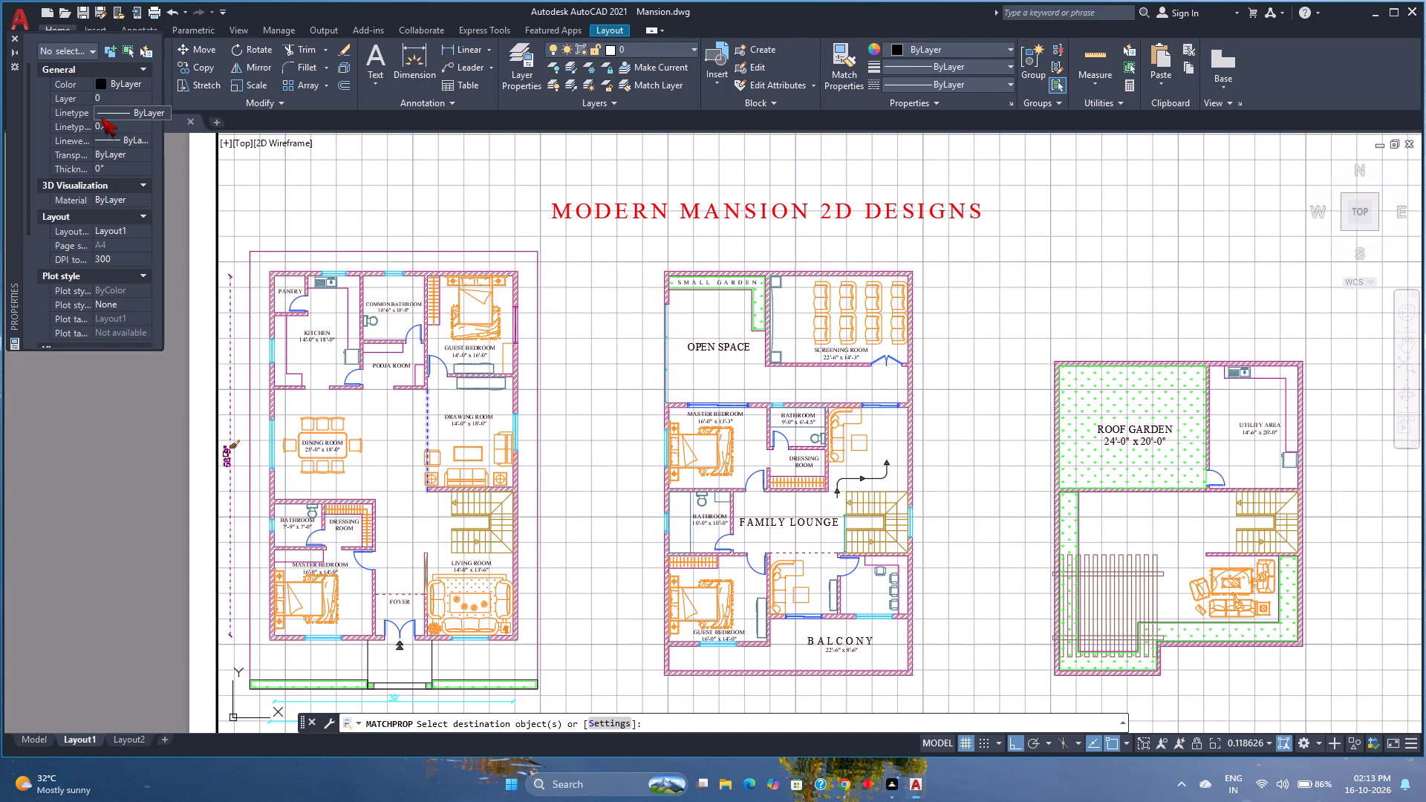
pyautogui.press('Escape')
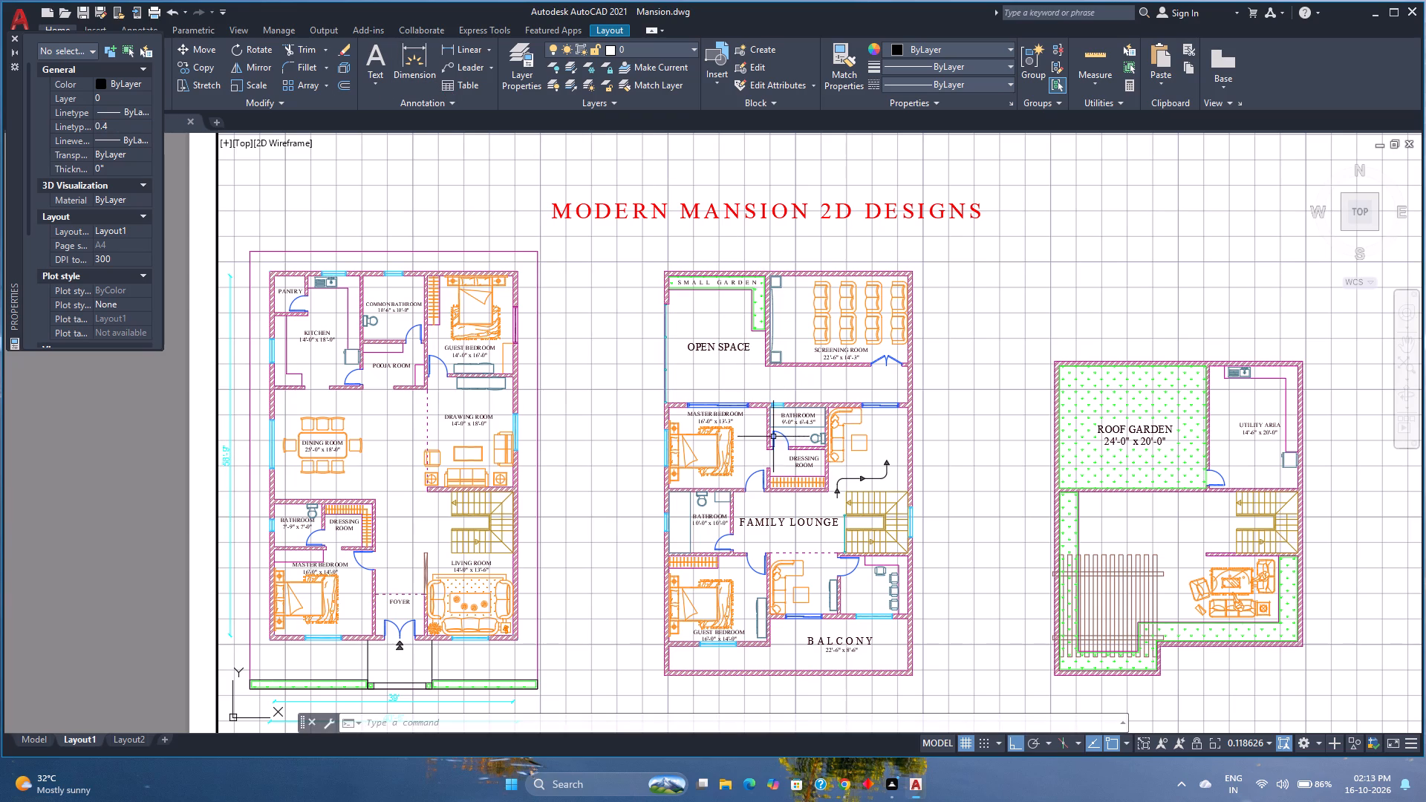
# Try the CENTER linetype on the three pieces of the arrowed path above the first-floor stairs, and restore ACAD_ISO03W100.
pyautogui.click(847, 477)
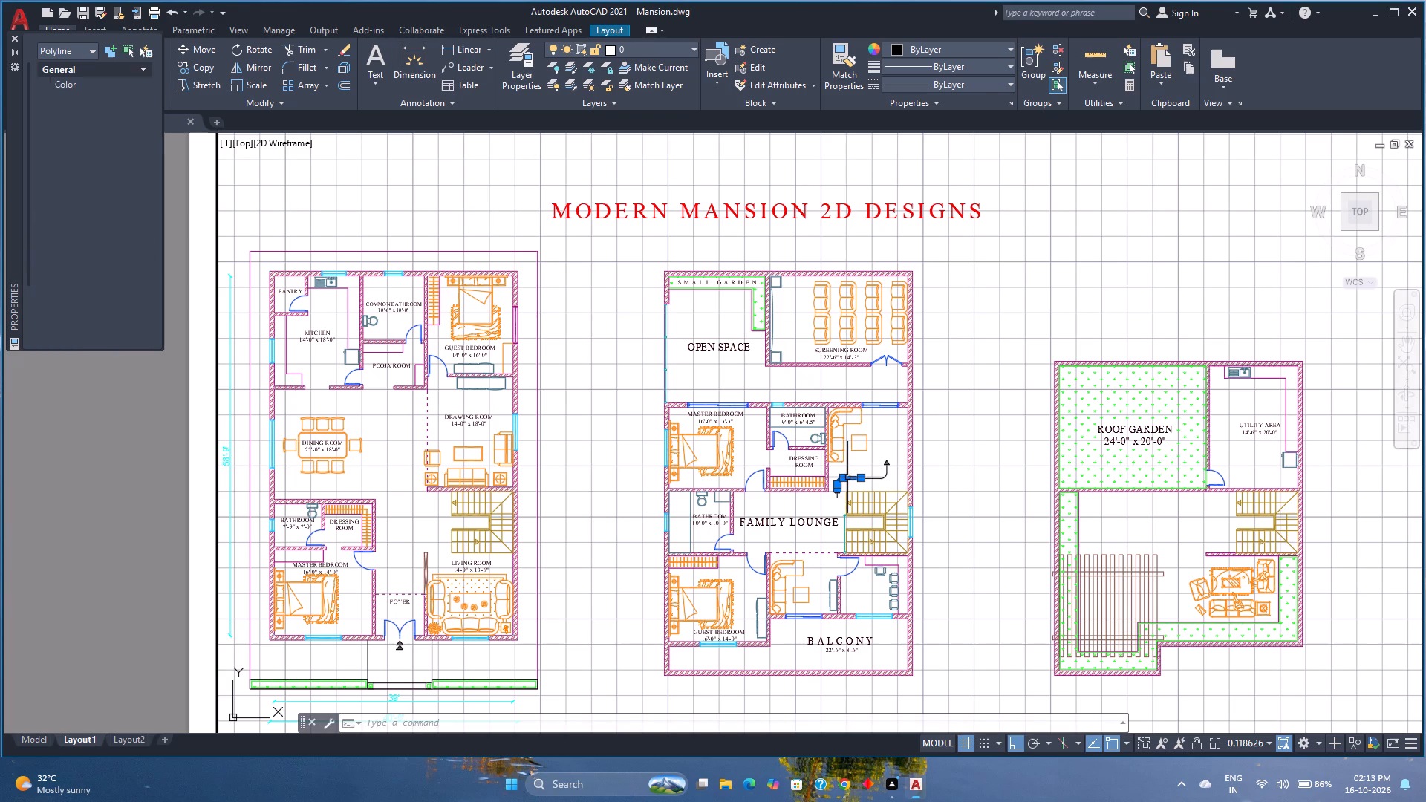
pyautogui.click(884, 476)
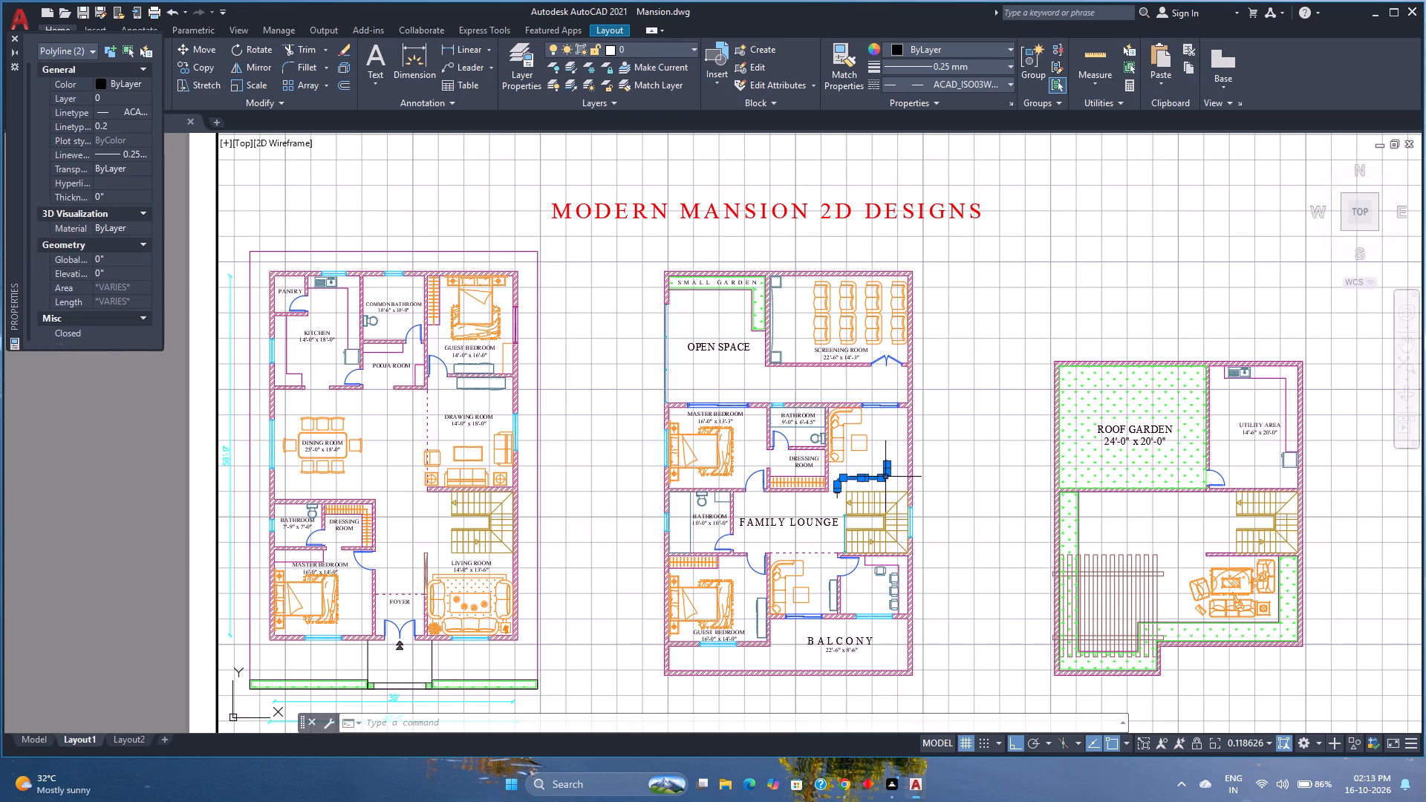
pyautogui.scroll(2, 852, 495)
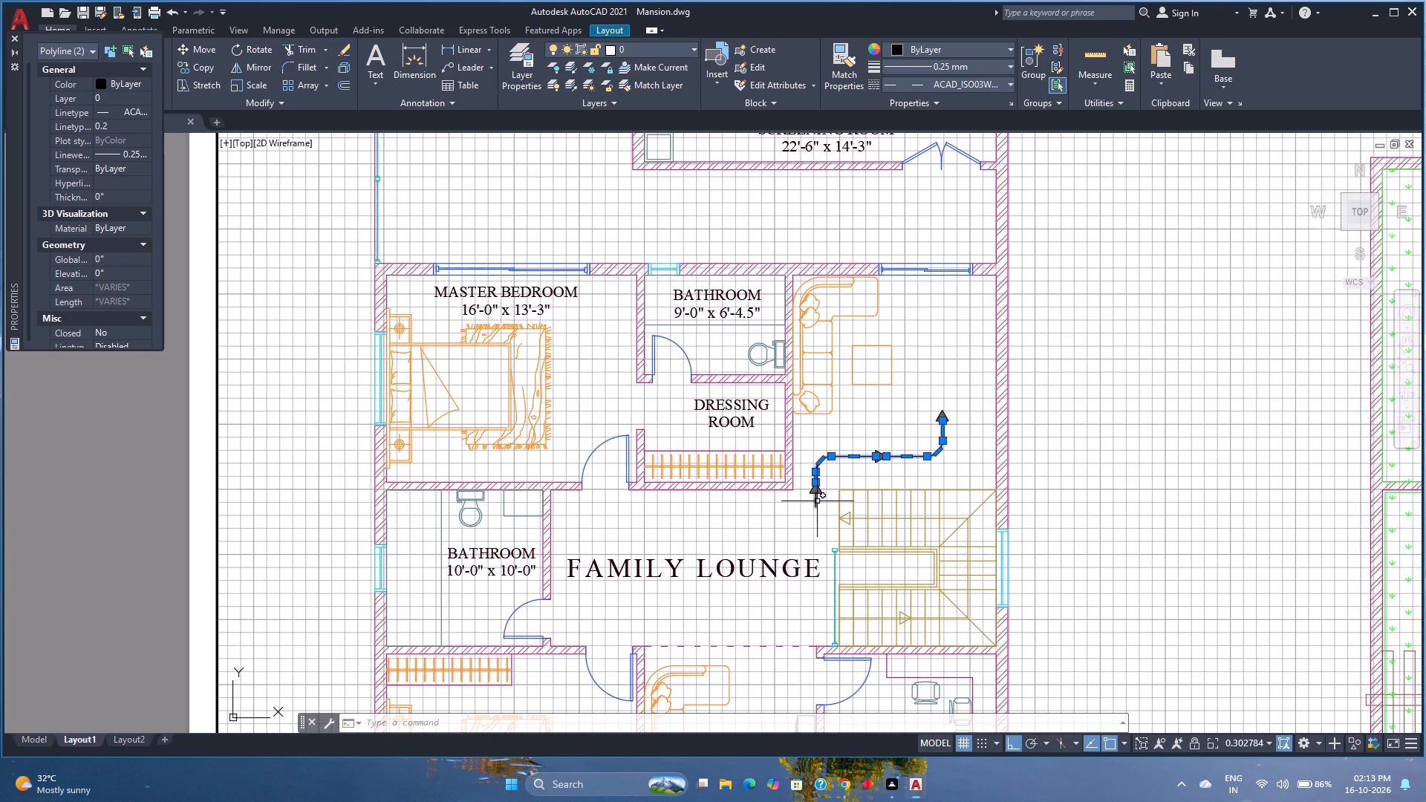
pyautogui.click(817, 501)
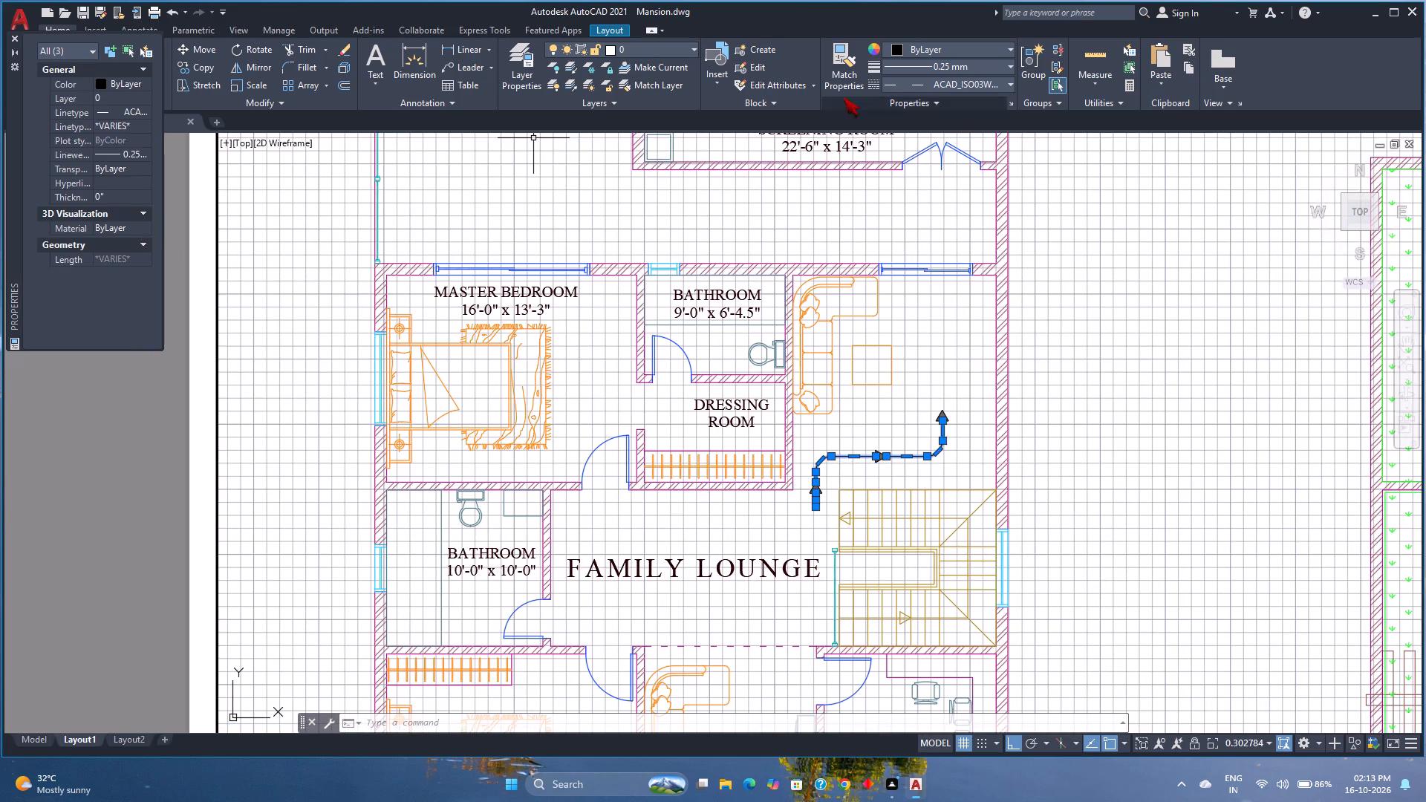
pyautogui.click(928, 79)
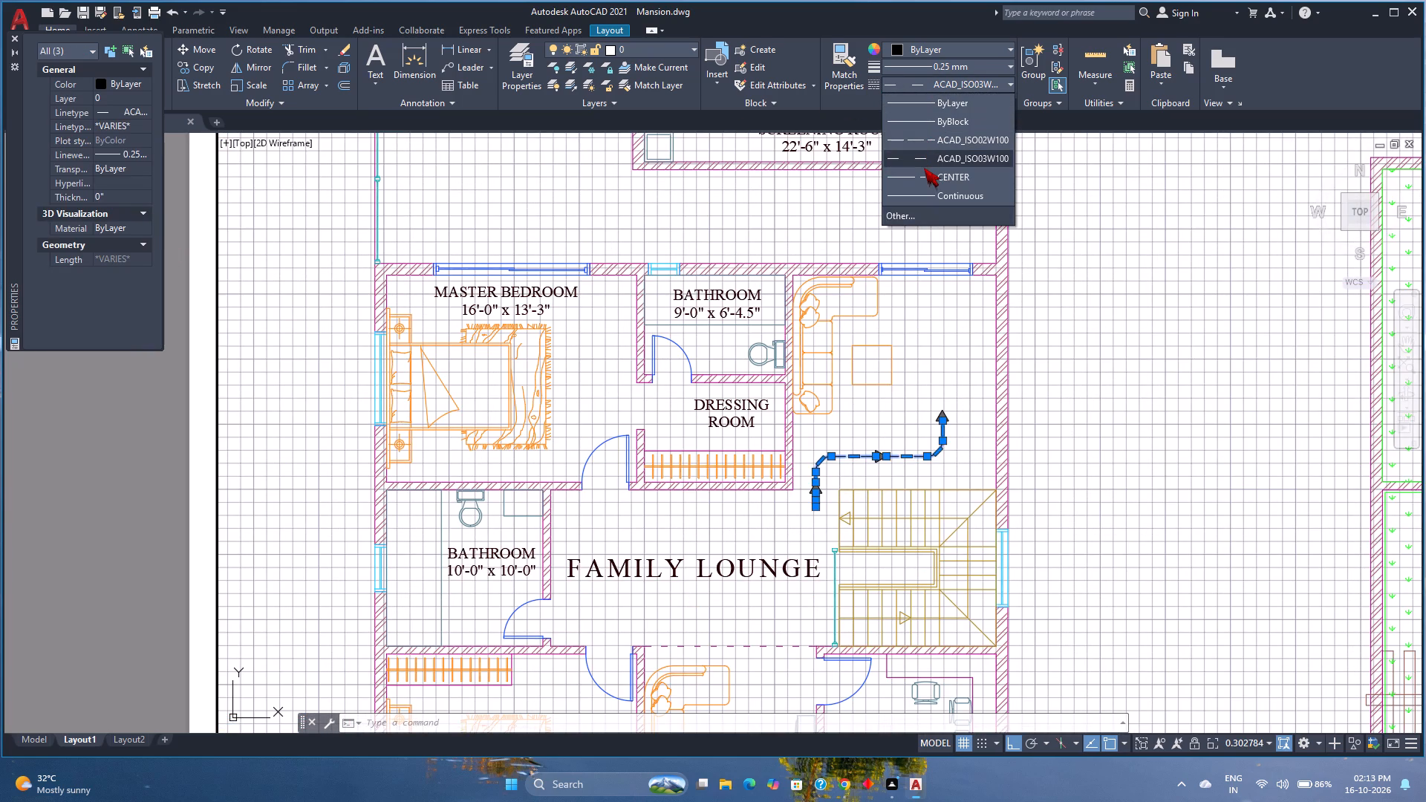
pyautogui.click(922, 172)
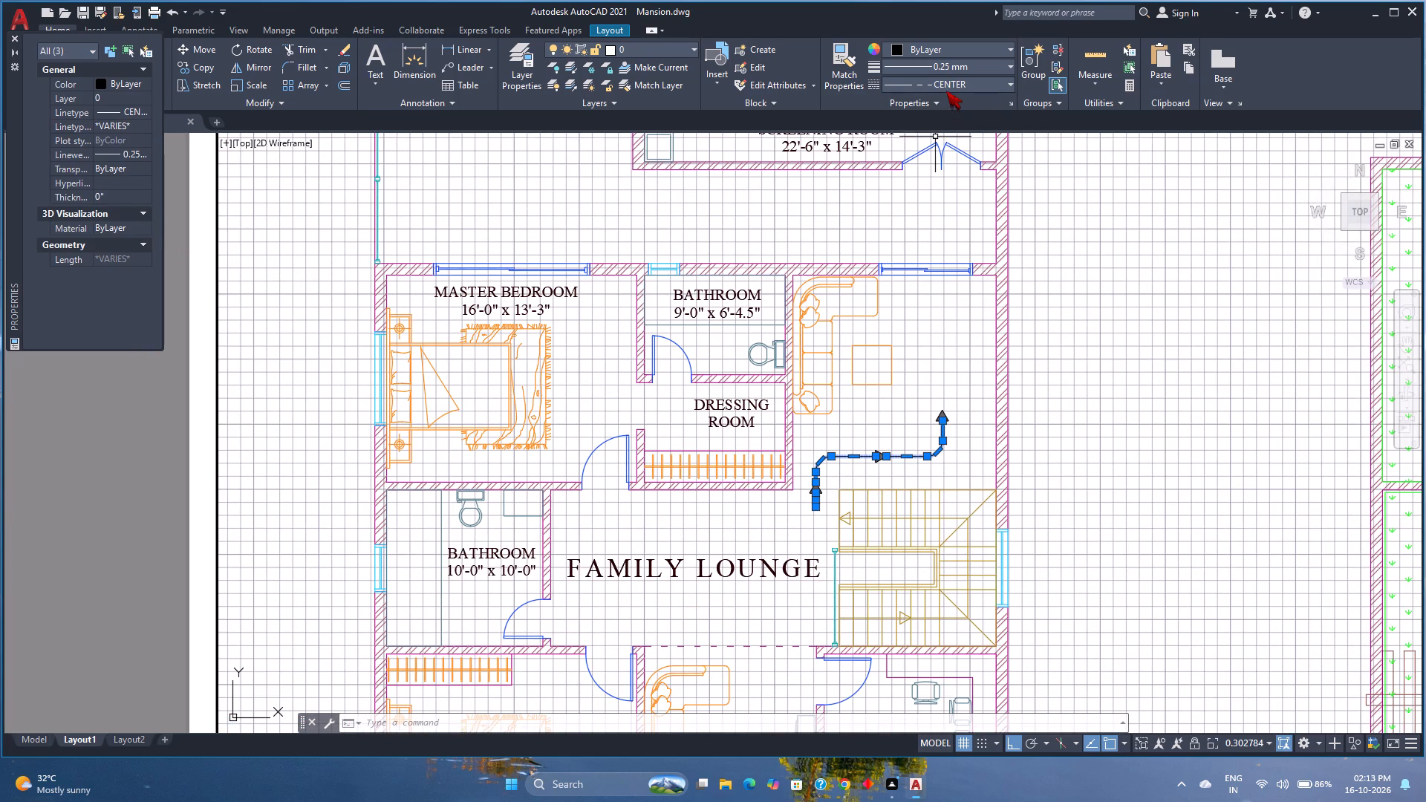
pyautogui.click(946, 91)
pyautogui.click(927, 161)
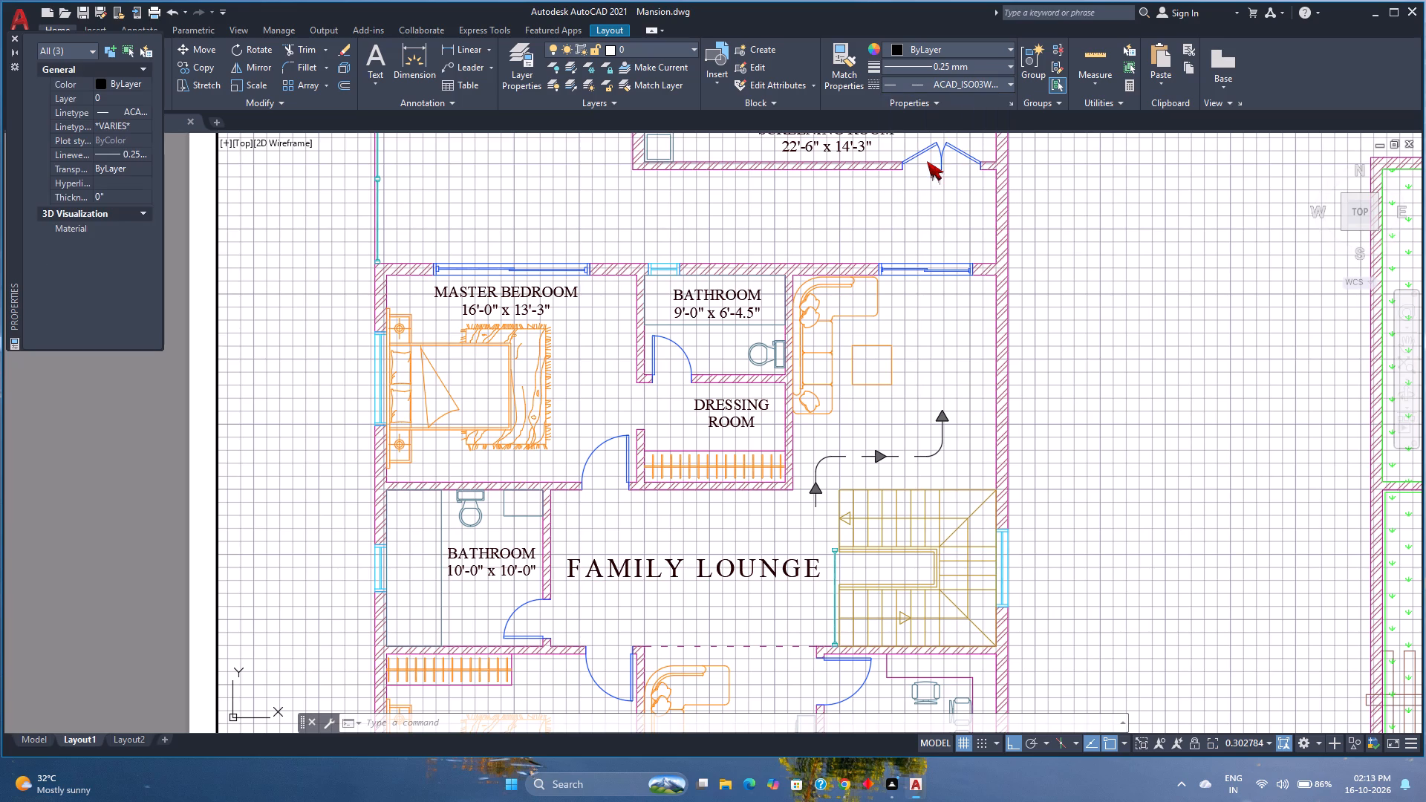
# Set the linetype scale of the three arrowed path pieces to 0.05.
pyautogui.click(133, 130)
pyautogui.write('0.')
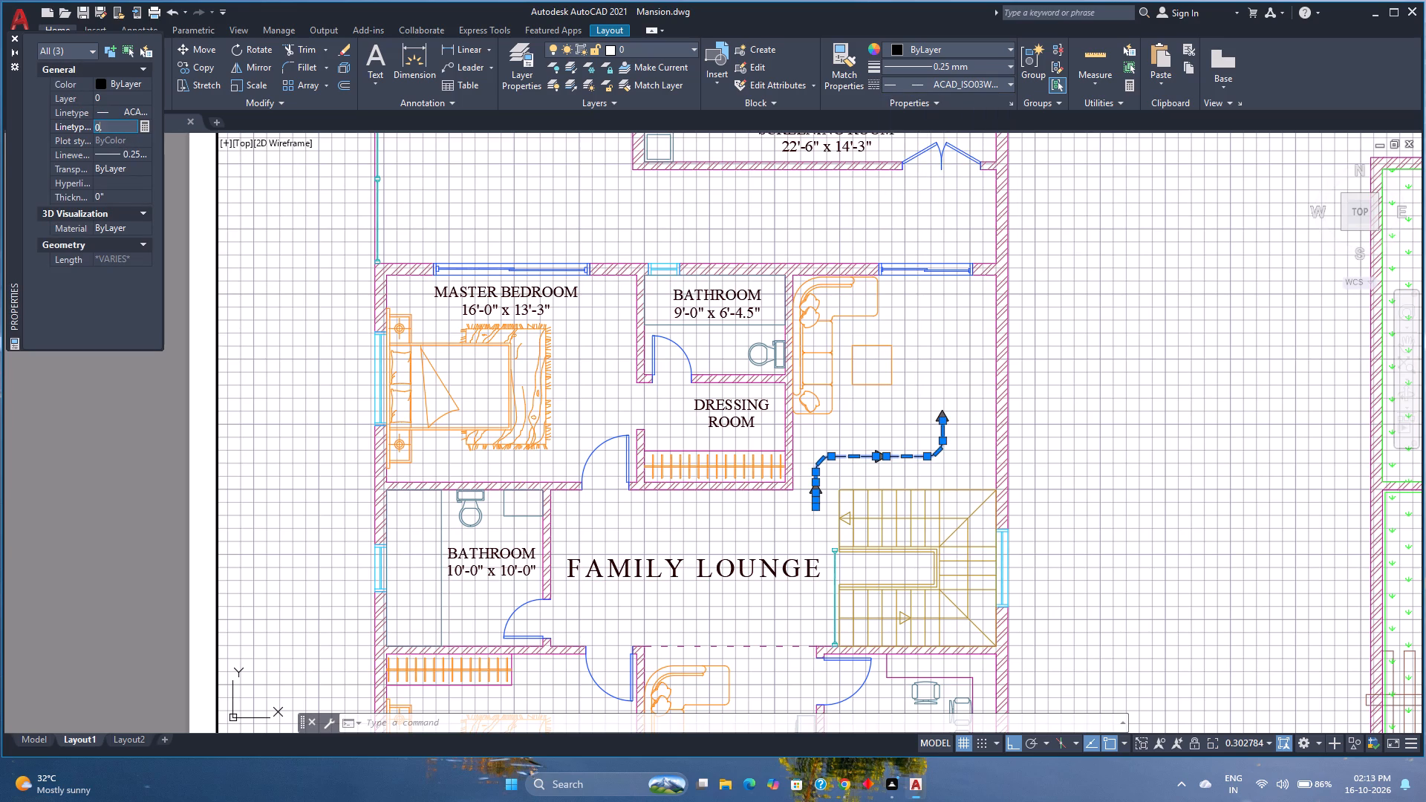
pyautogui.write('05')
pyautogui.press('Return')
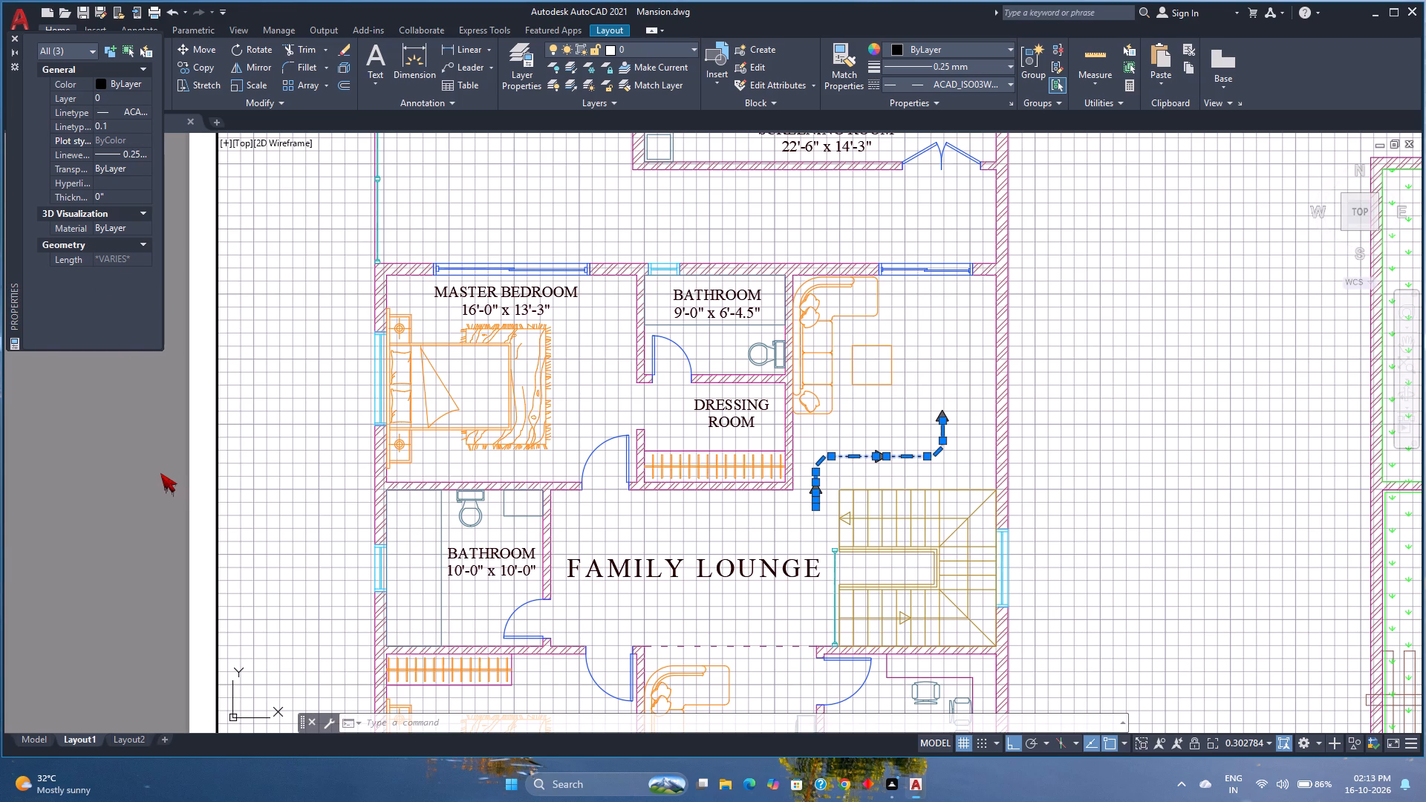
pyautogui.press('Escape')
# With no objects selected, set the current linetype scale to 0.07.
pyautogui.scroll(-1, 420, 475)
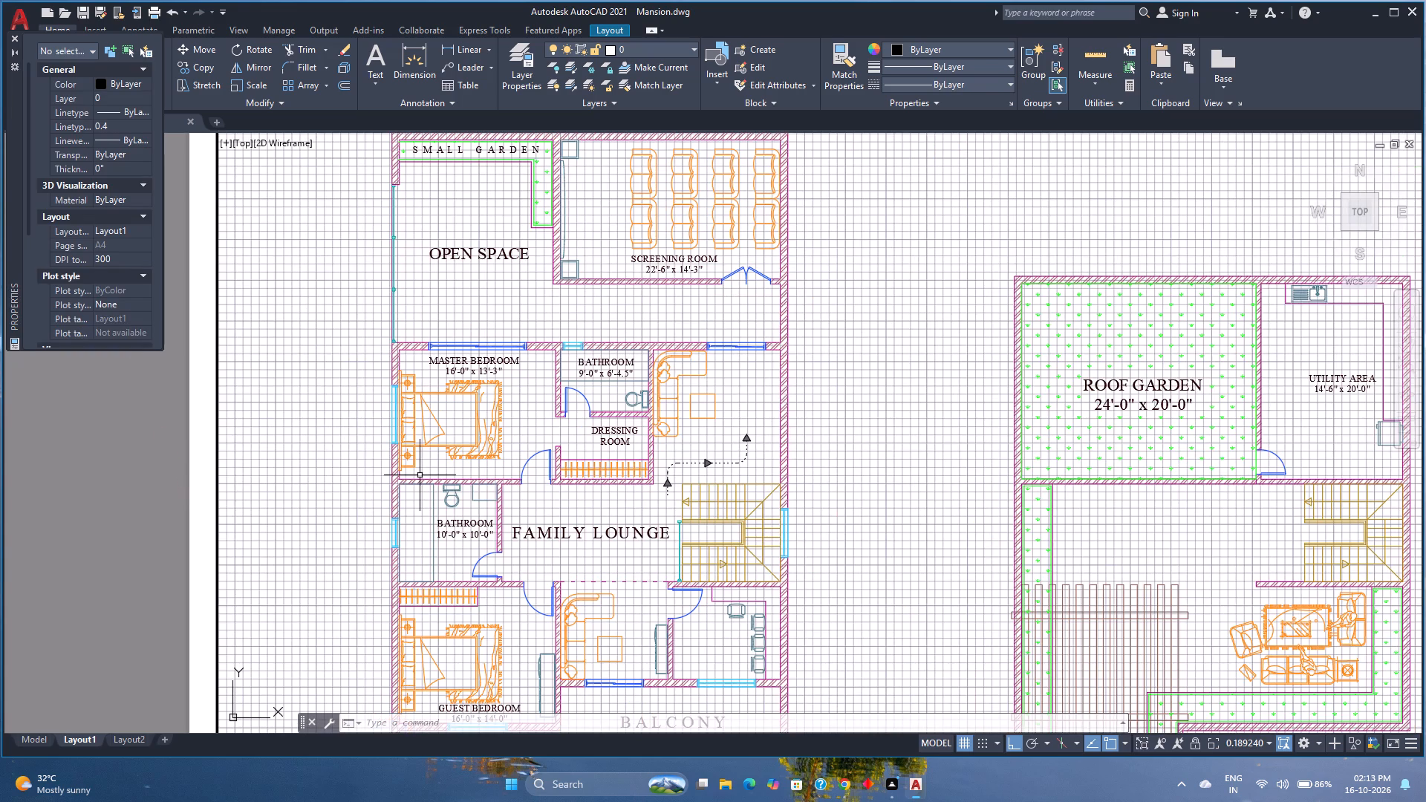
pyautogui.scroll(-1, 420, 475)
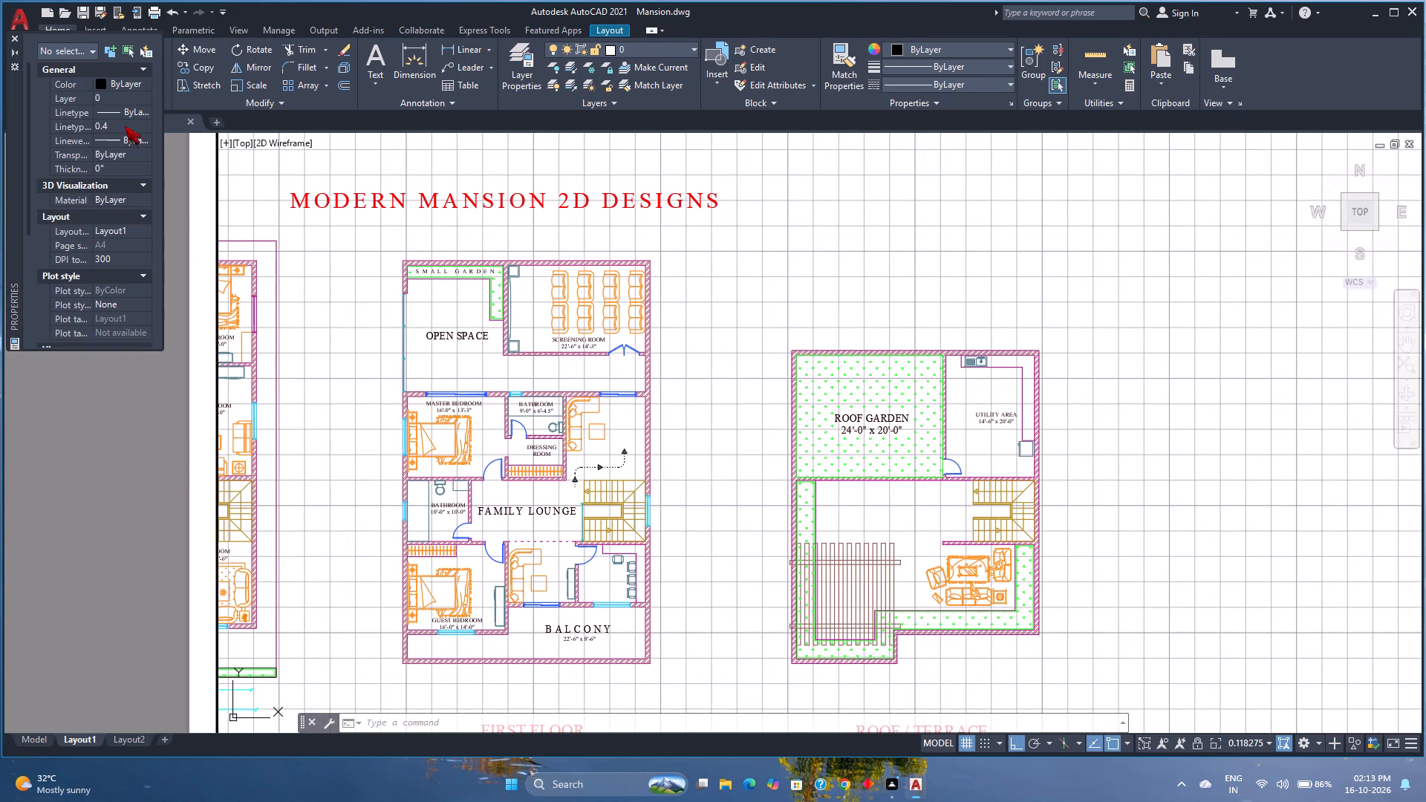
pyautogui.click(130, 122)
pyautogui.write('0.')
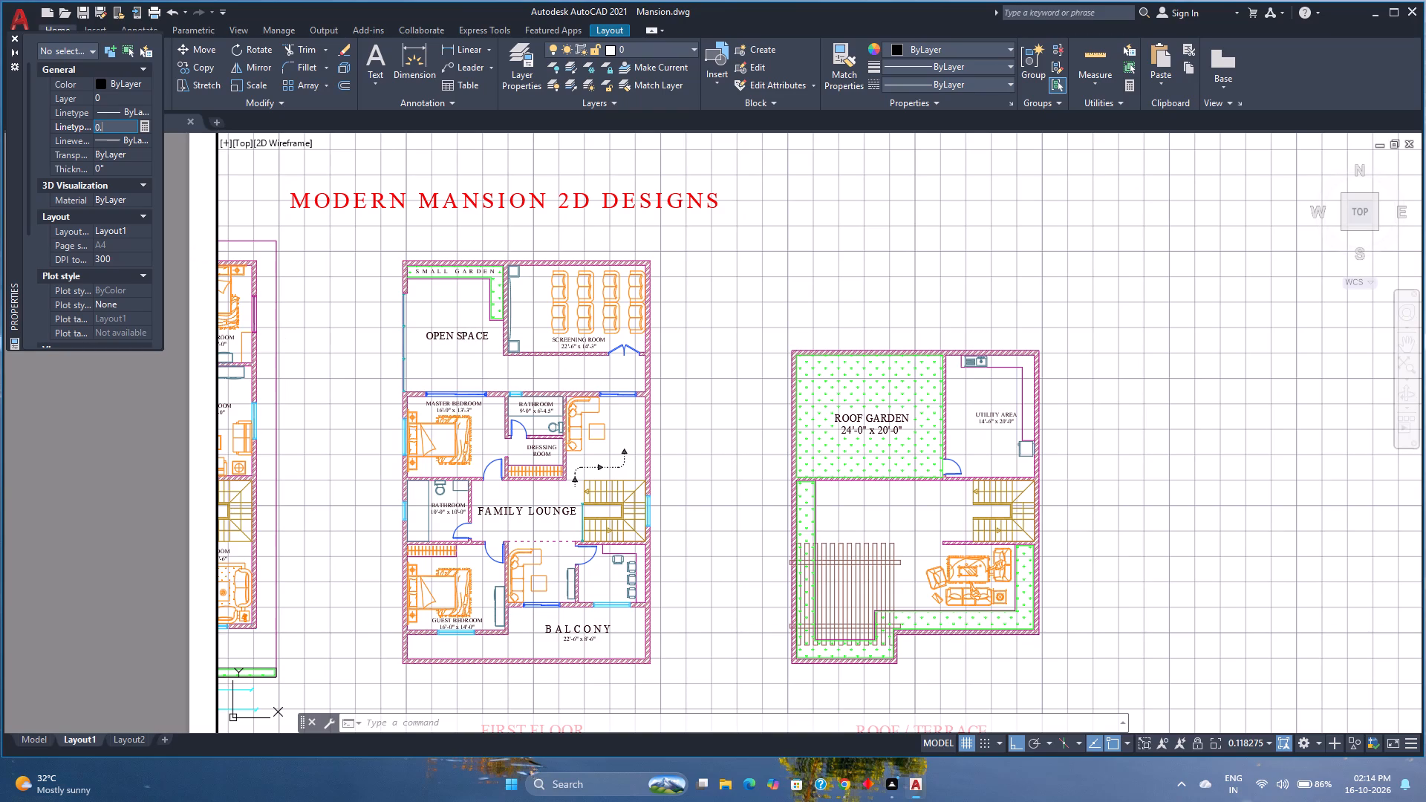
pyautogui.write('07')
pyautogui.press('Return')
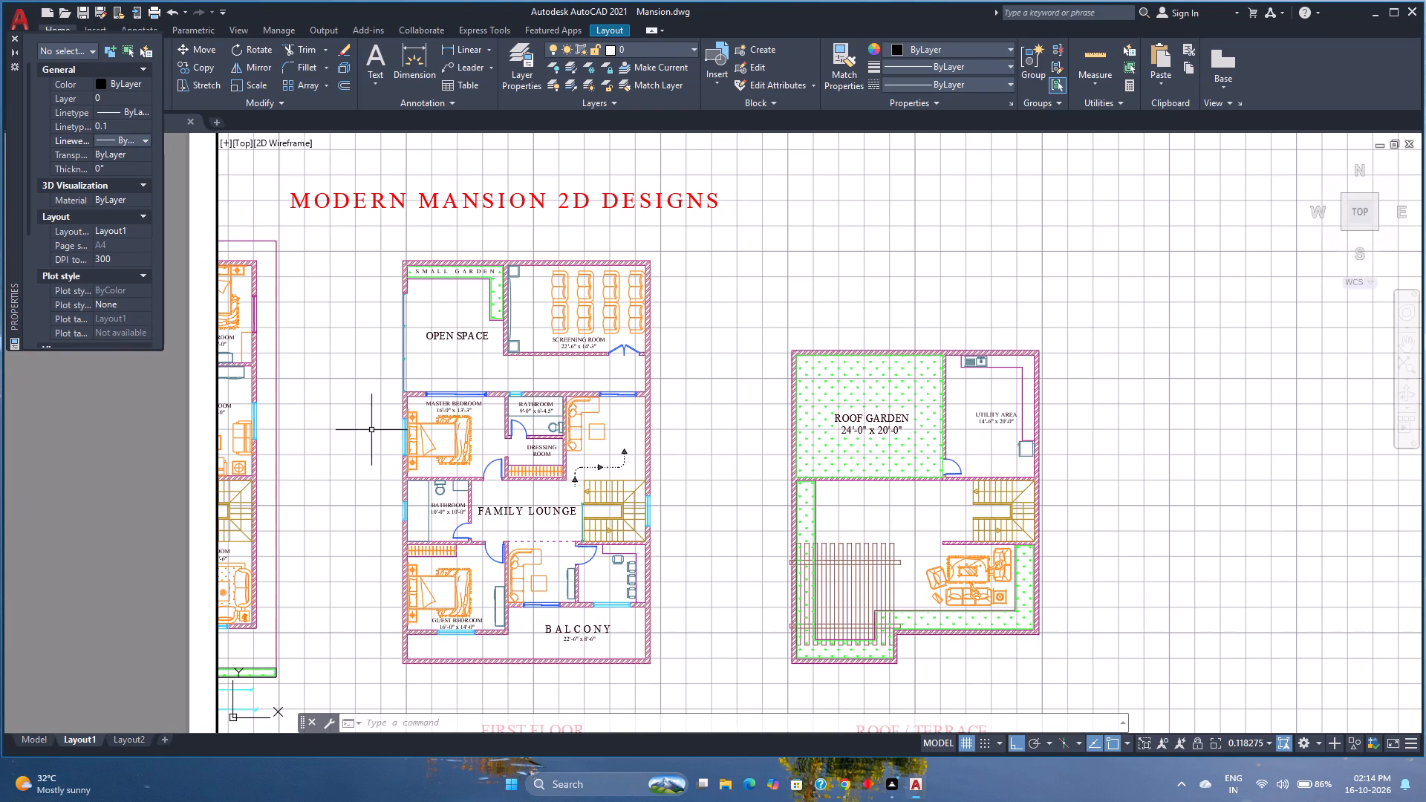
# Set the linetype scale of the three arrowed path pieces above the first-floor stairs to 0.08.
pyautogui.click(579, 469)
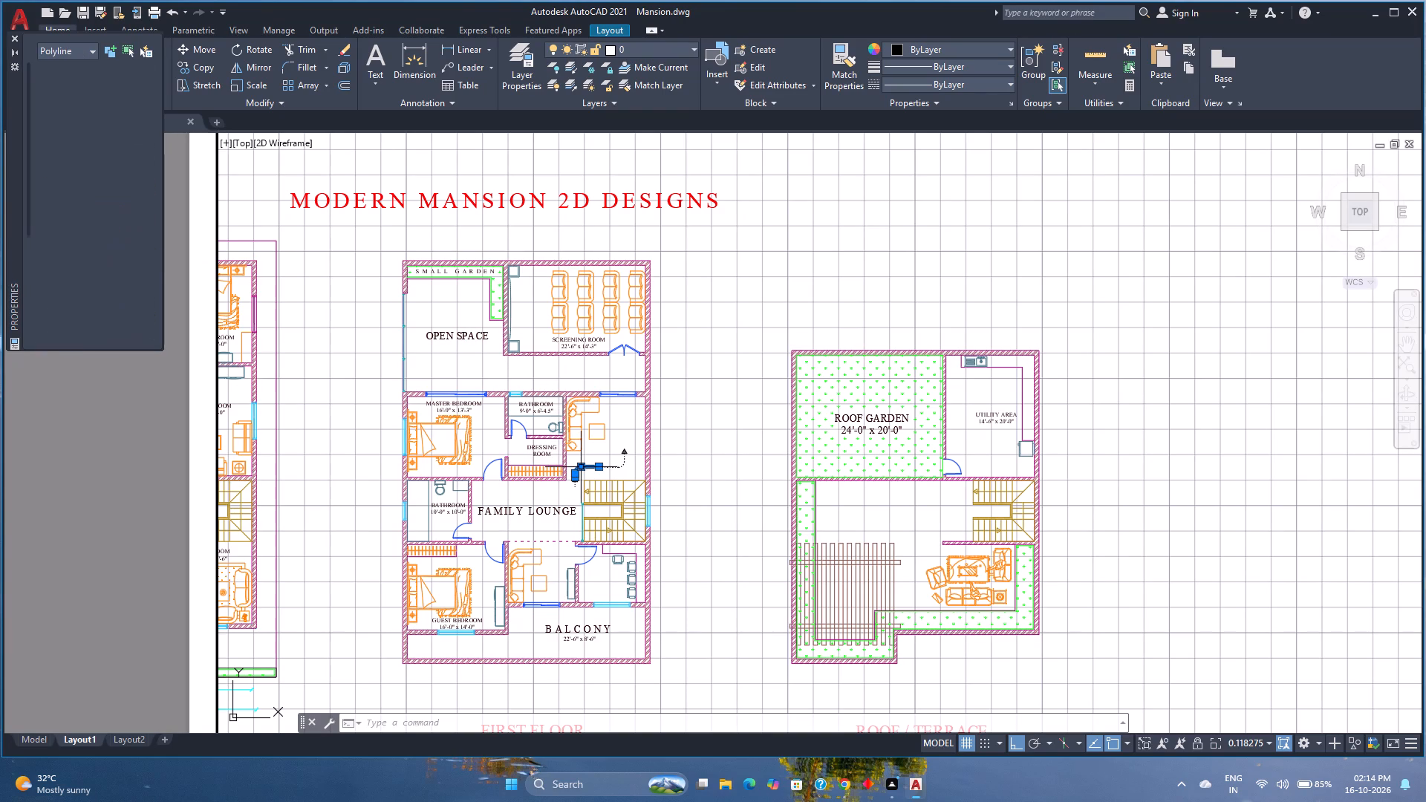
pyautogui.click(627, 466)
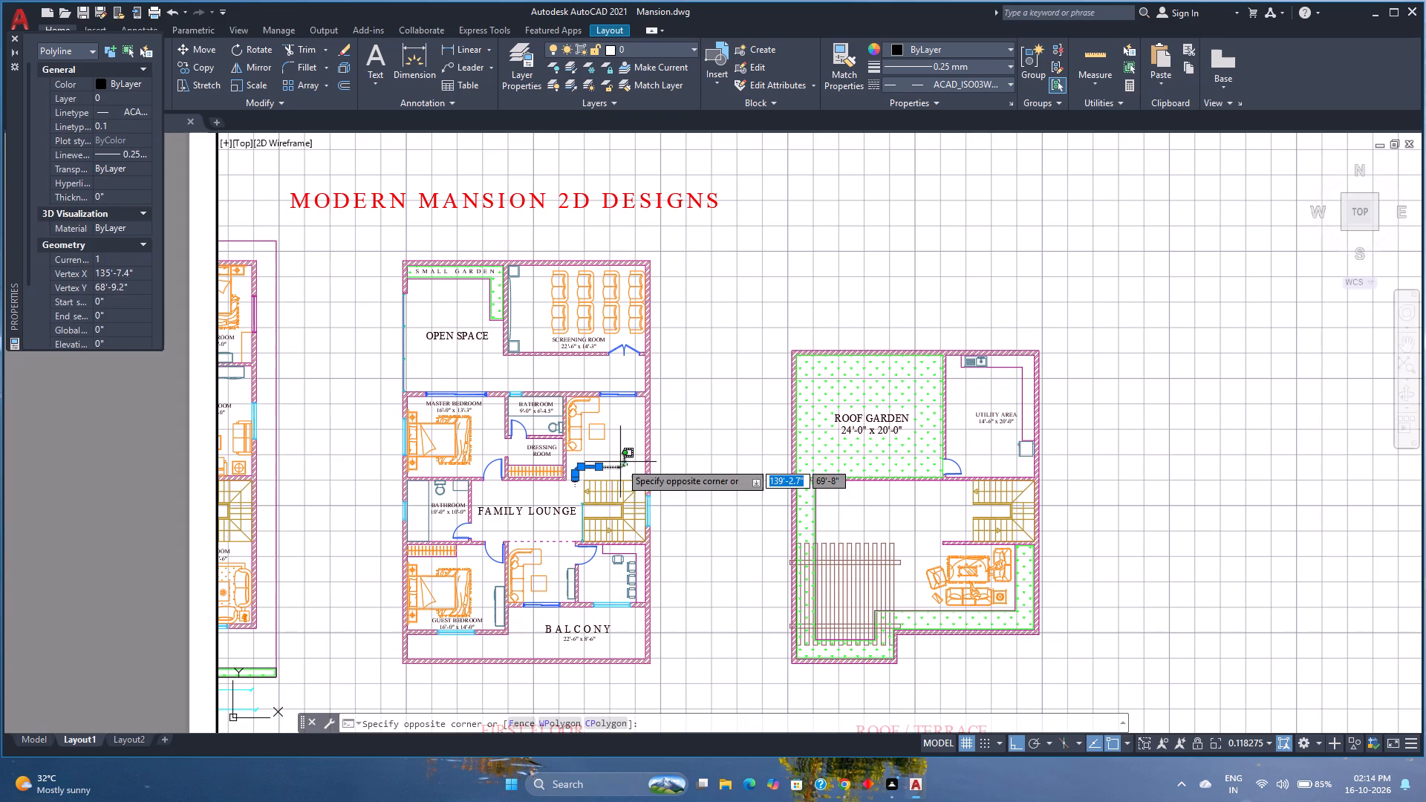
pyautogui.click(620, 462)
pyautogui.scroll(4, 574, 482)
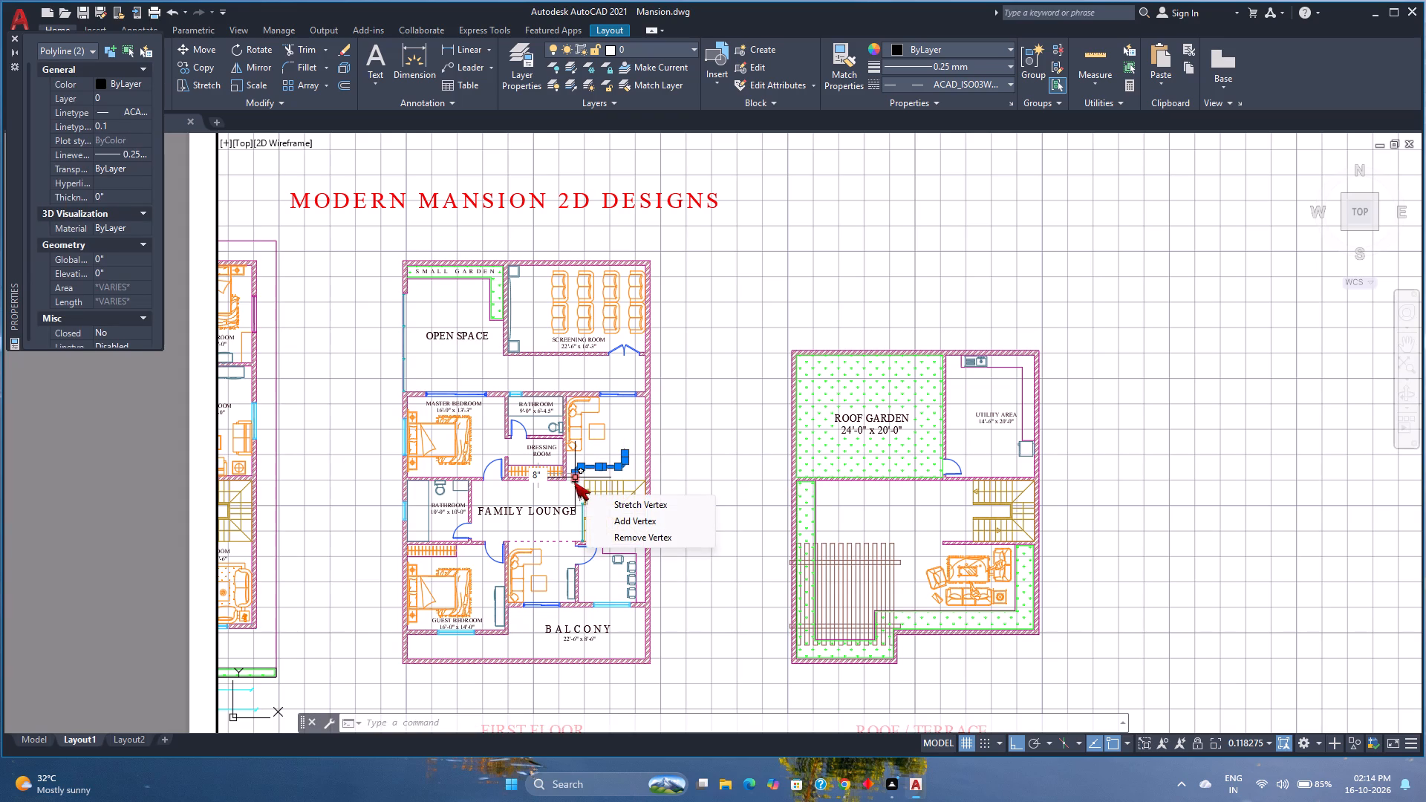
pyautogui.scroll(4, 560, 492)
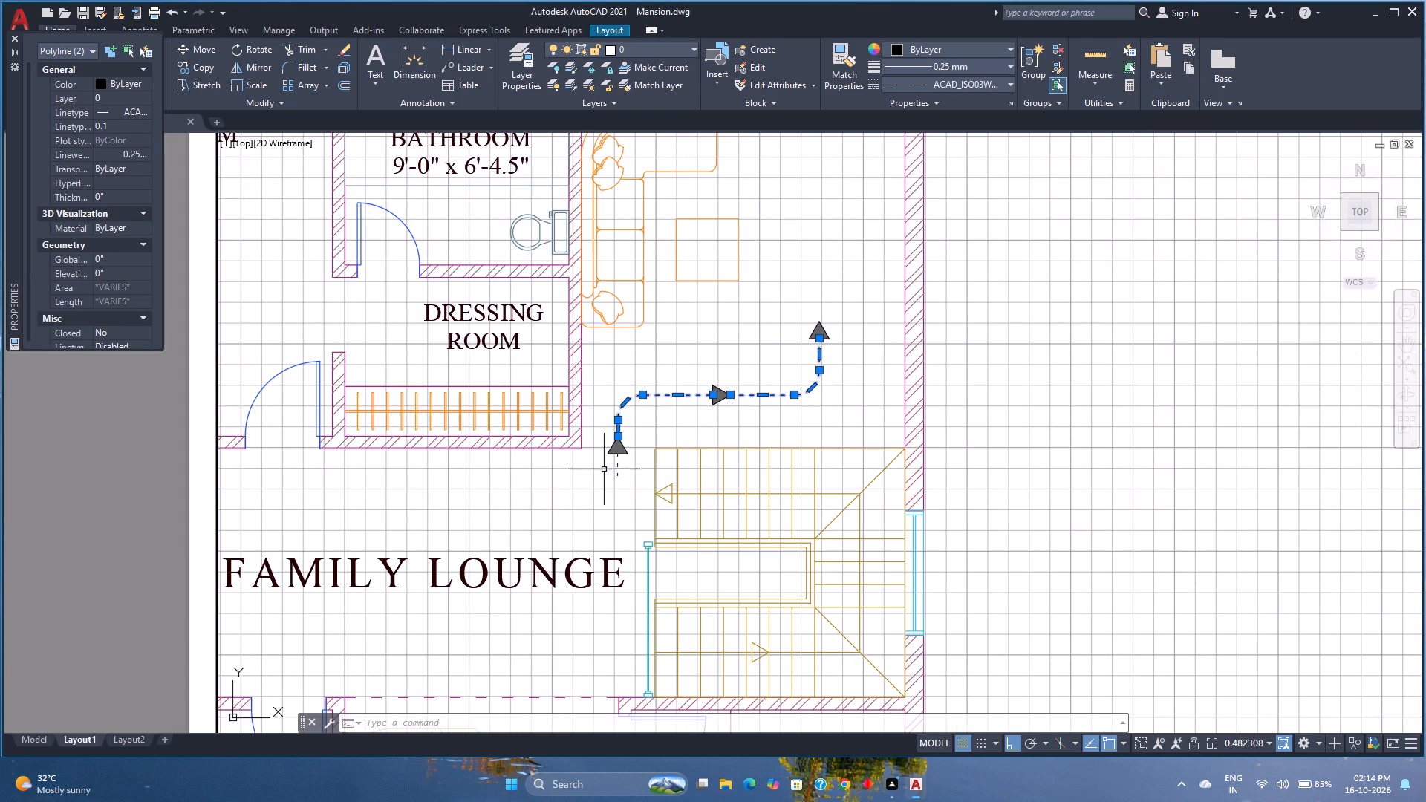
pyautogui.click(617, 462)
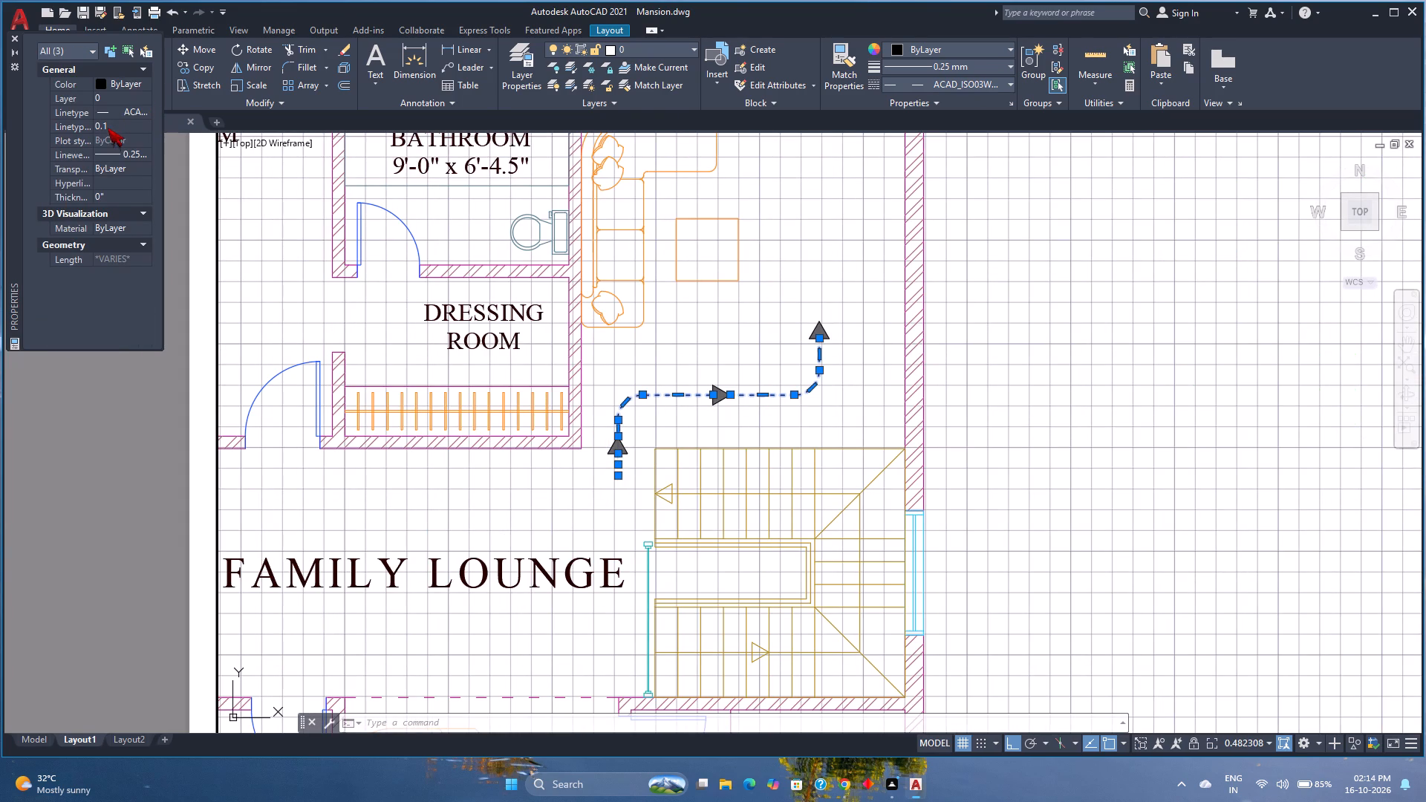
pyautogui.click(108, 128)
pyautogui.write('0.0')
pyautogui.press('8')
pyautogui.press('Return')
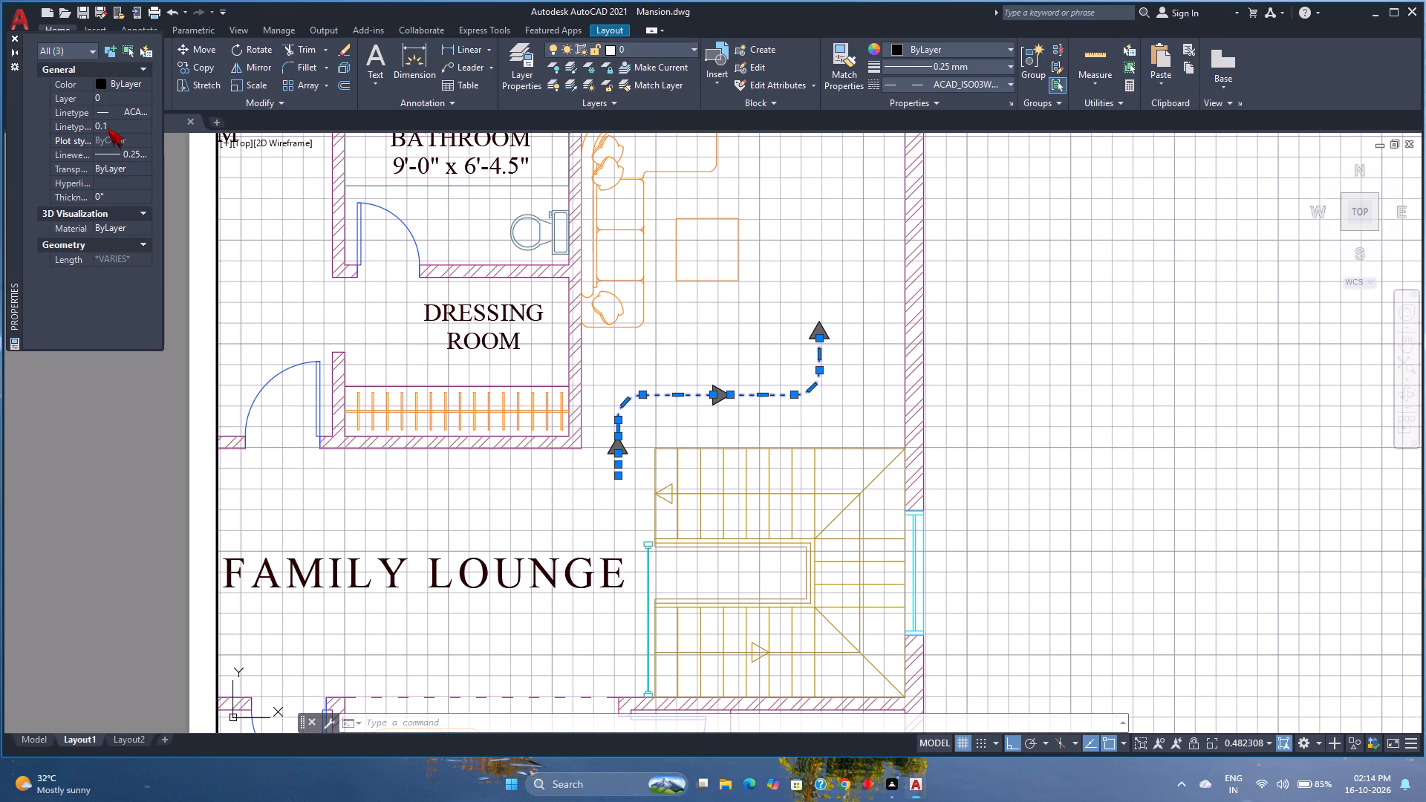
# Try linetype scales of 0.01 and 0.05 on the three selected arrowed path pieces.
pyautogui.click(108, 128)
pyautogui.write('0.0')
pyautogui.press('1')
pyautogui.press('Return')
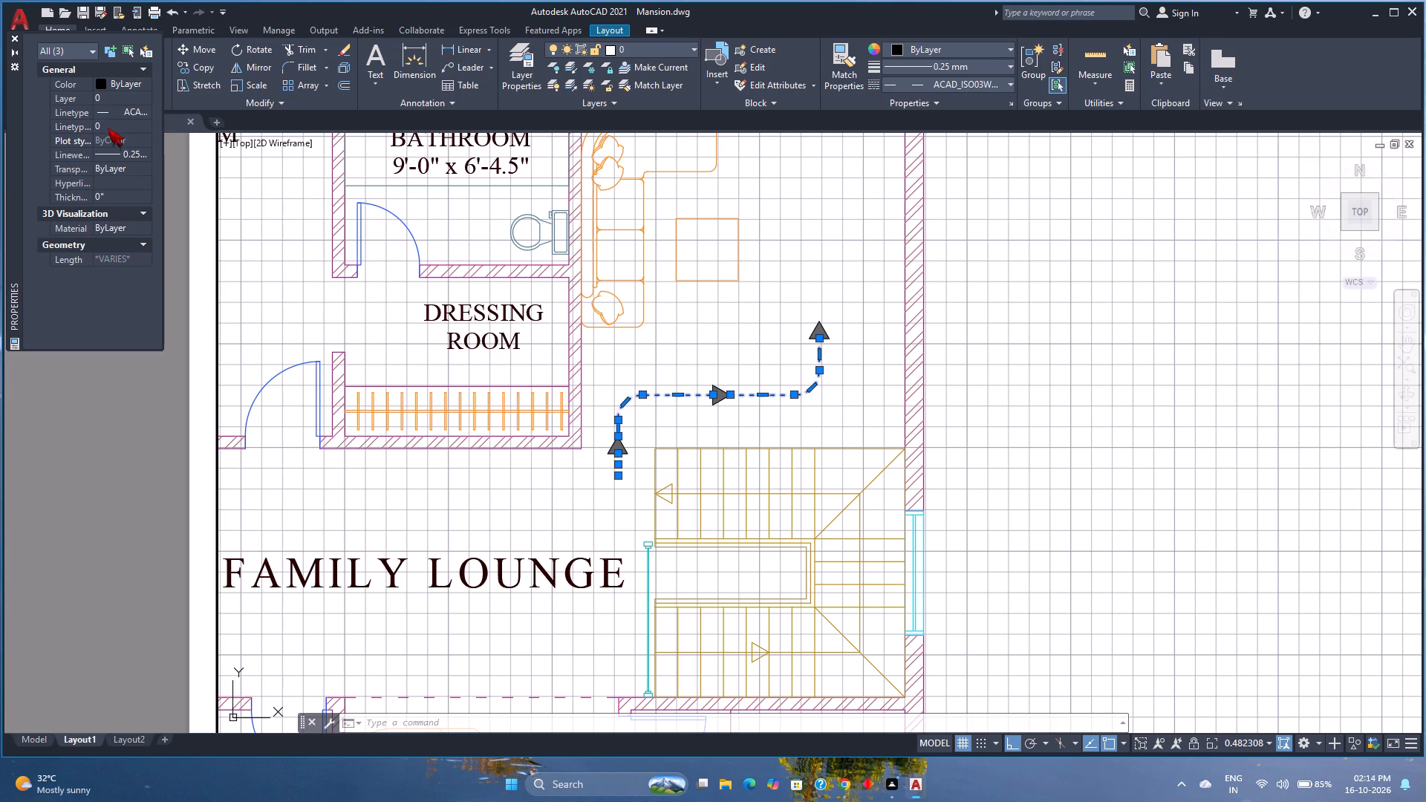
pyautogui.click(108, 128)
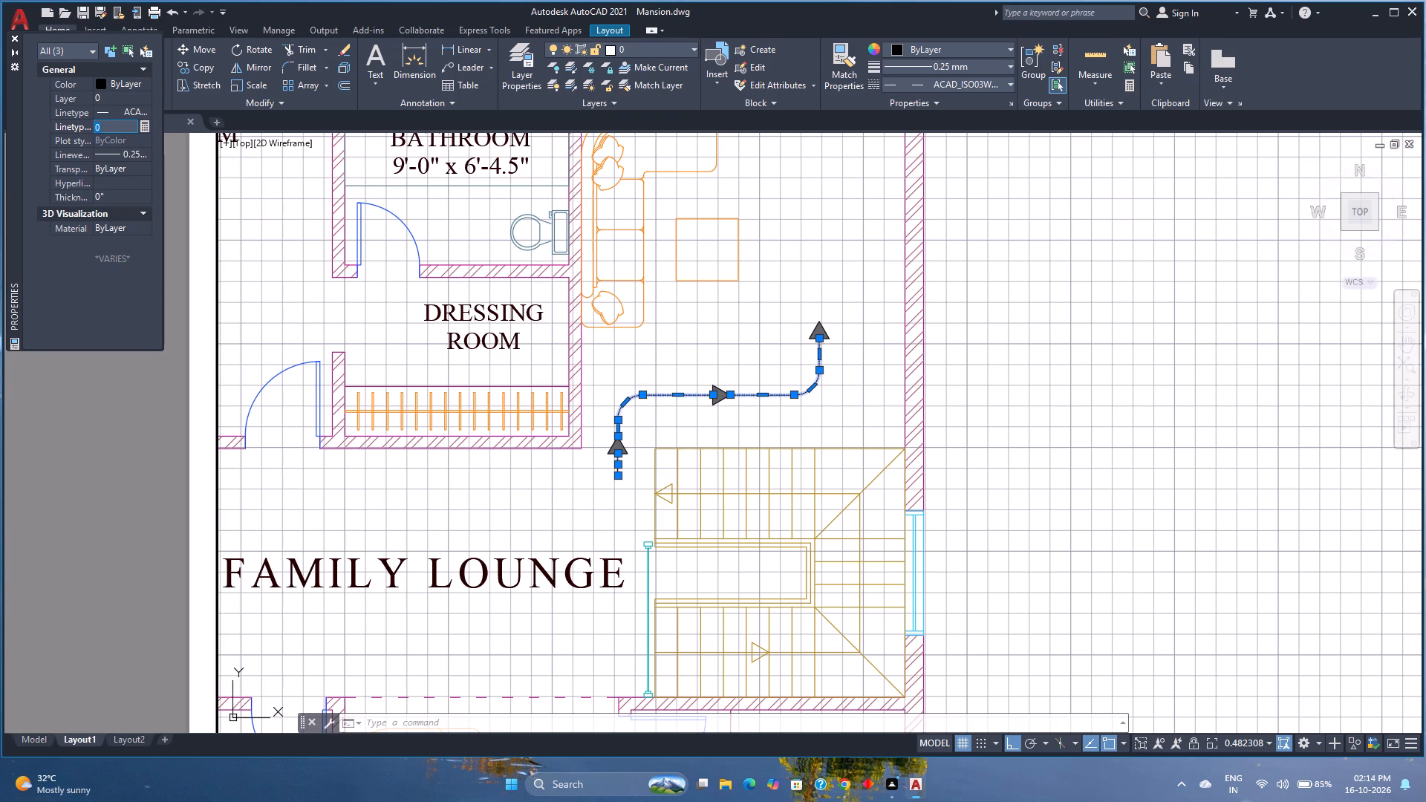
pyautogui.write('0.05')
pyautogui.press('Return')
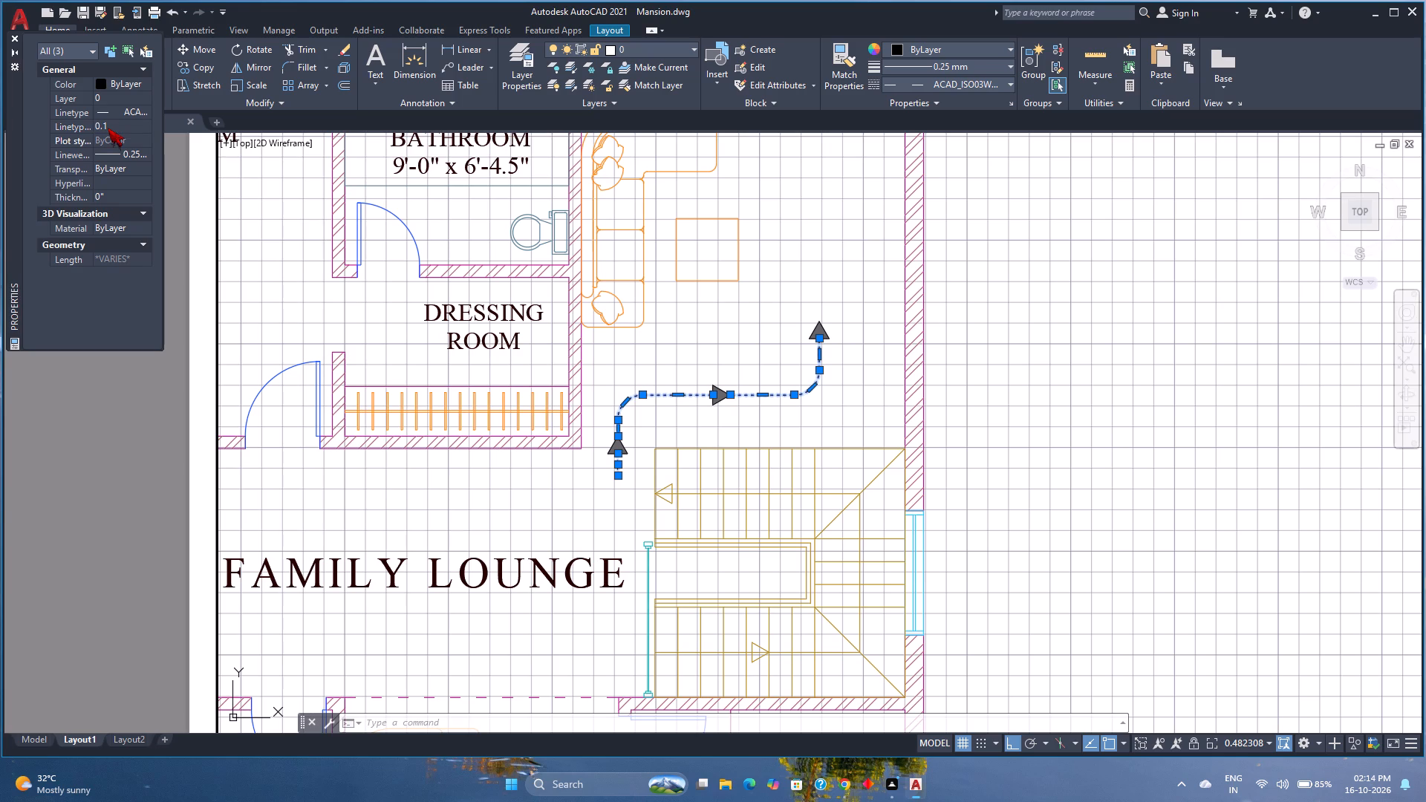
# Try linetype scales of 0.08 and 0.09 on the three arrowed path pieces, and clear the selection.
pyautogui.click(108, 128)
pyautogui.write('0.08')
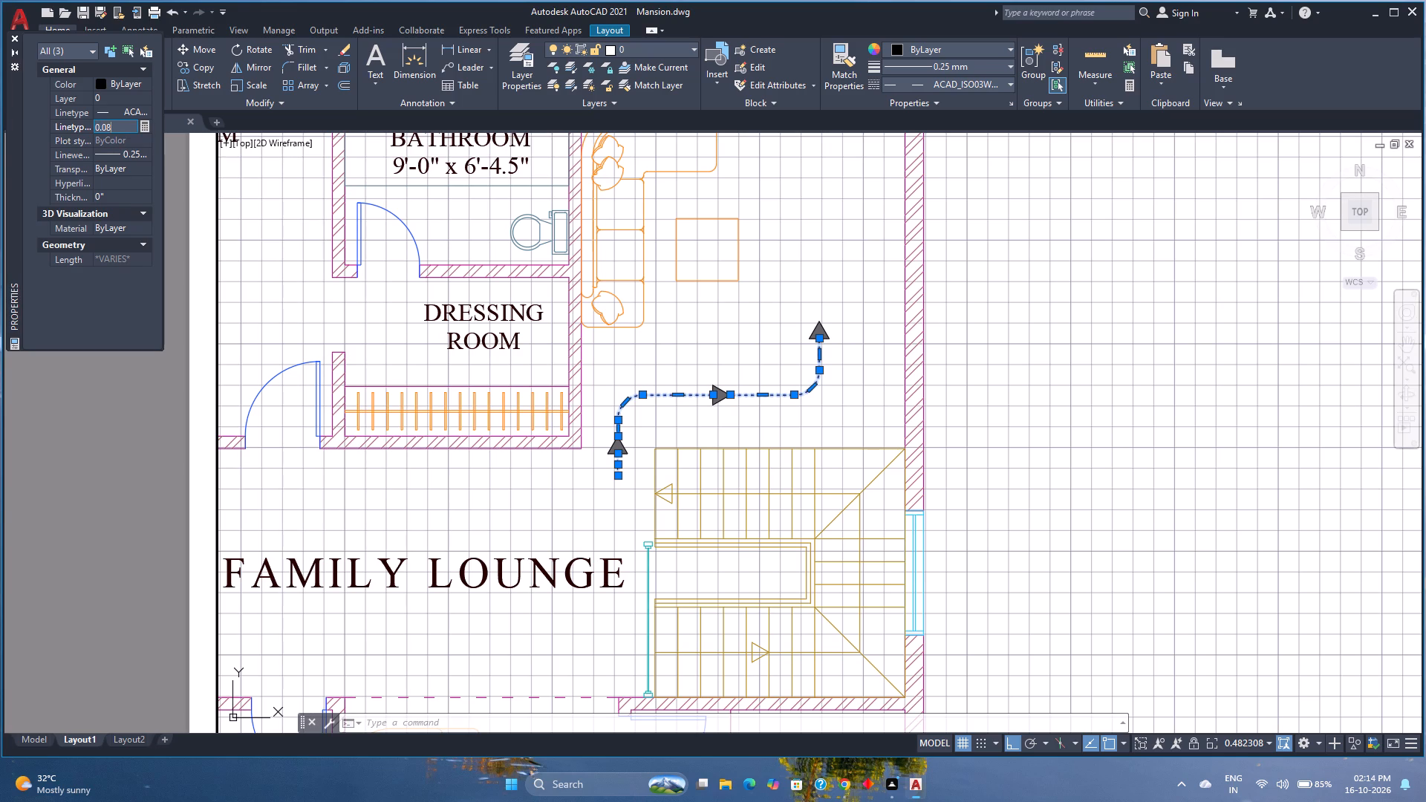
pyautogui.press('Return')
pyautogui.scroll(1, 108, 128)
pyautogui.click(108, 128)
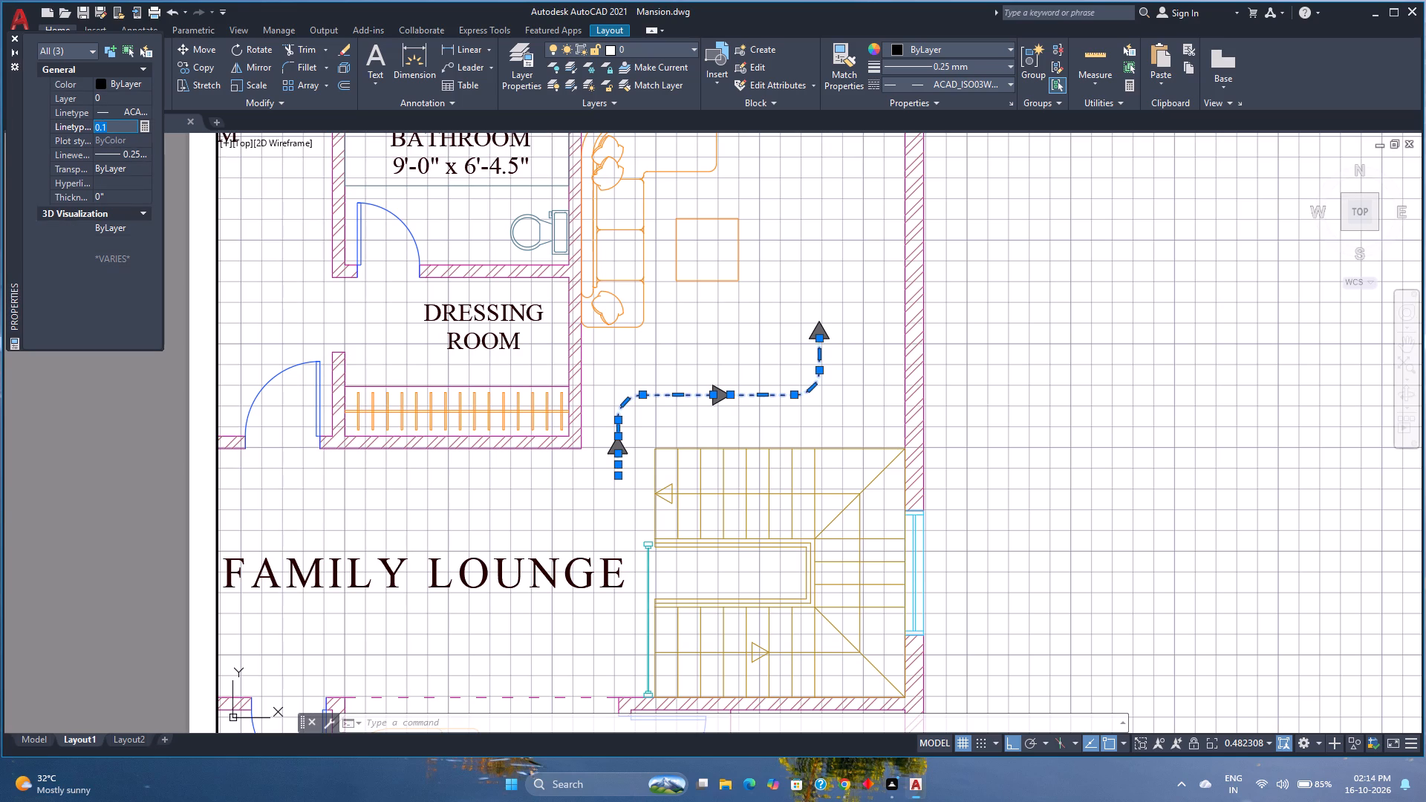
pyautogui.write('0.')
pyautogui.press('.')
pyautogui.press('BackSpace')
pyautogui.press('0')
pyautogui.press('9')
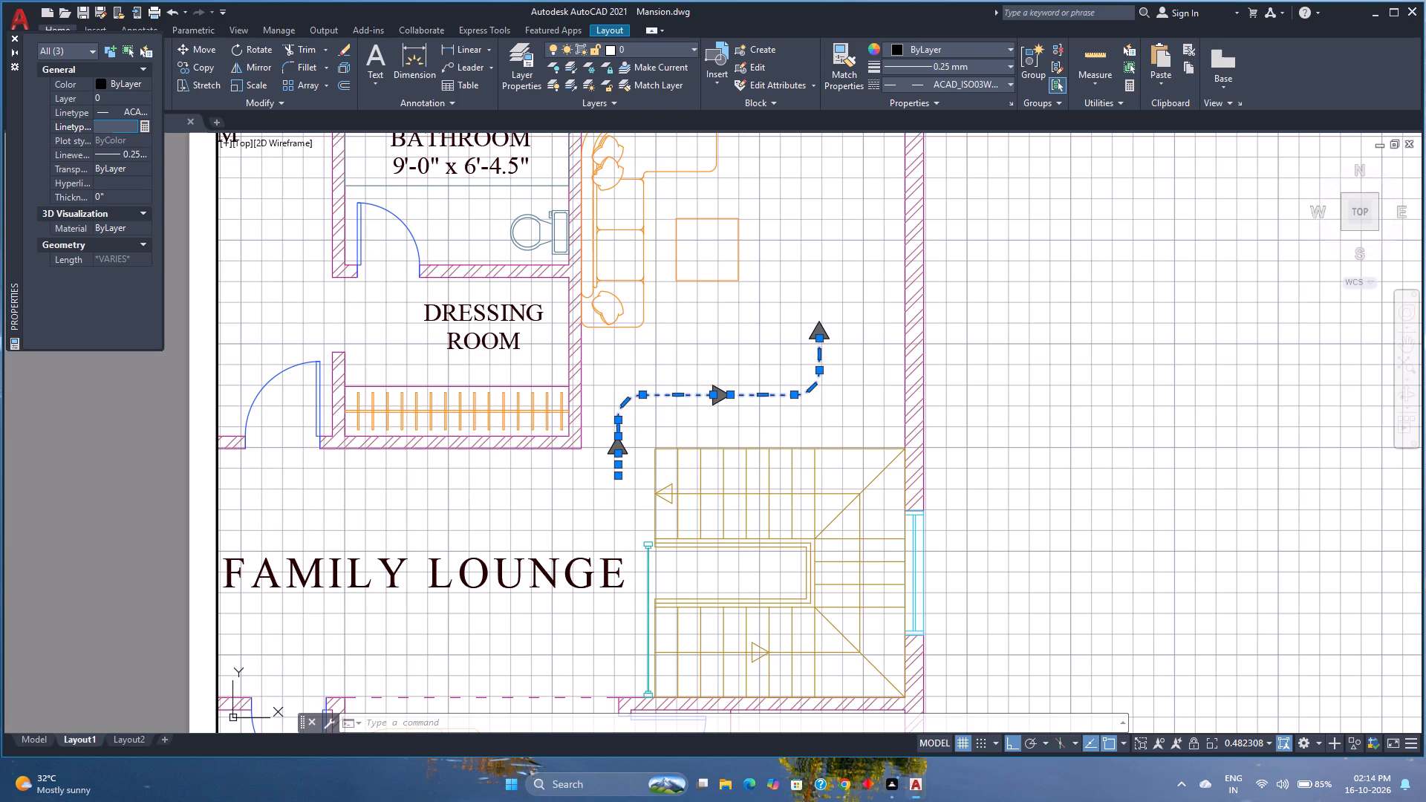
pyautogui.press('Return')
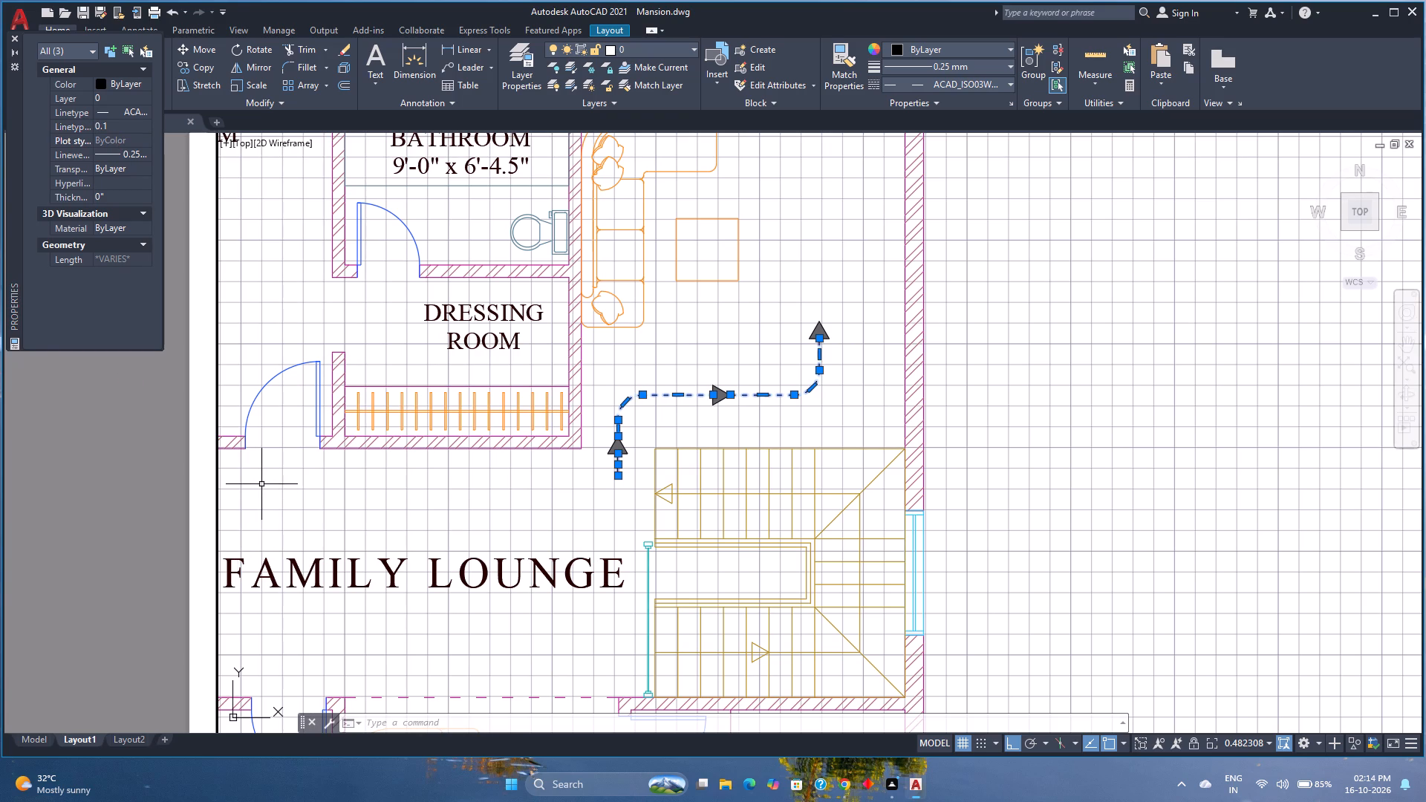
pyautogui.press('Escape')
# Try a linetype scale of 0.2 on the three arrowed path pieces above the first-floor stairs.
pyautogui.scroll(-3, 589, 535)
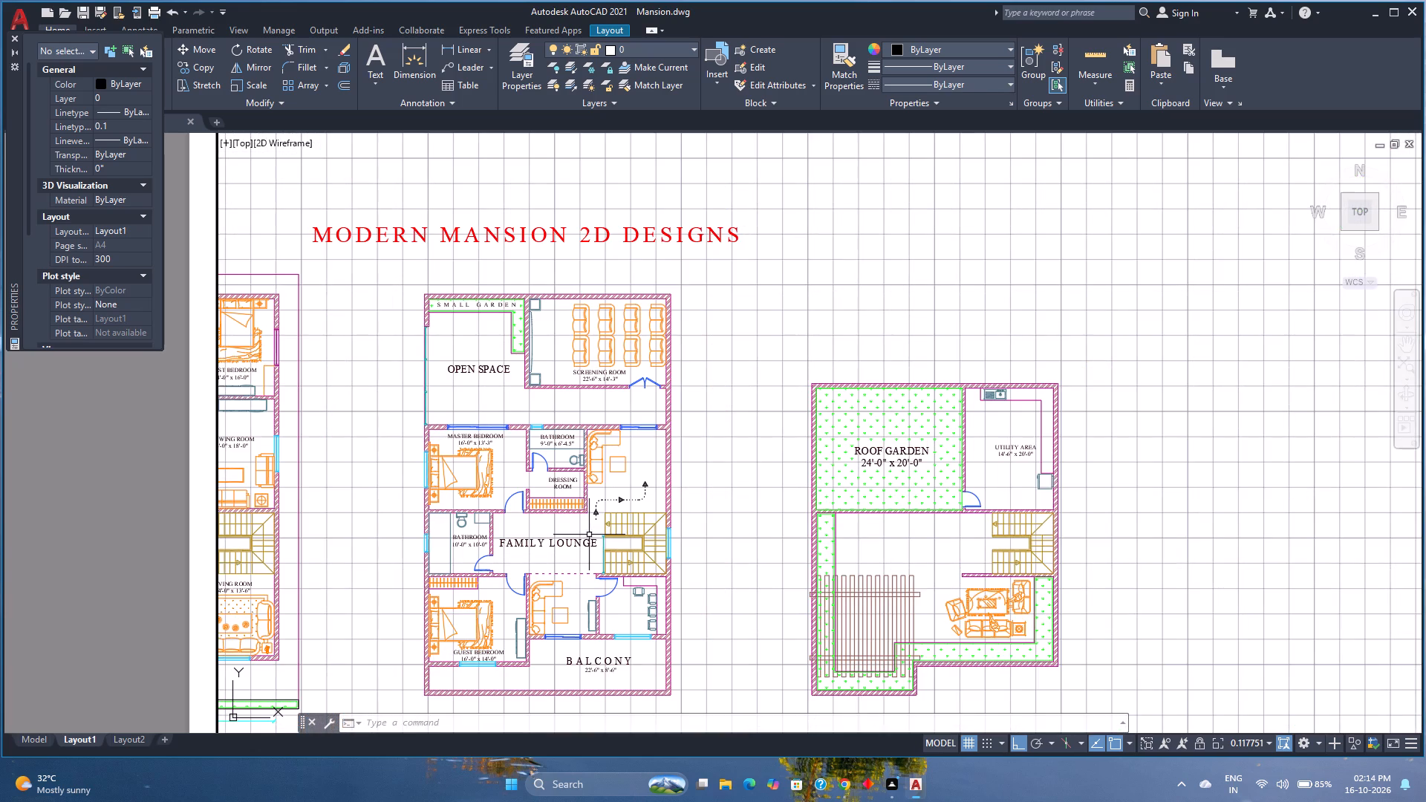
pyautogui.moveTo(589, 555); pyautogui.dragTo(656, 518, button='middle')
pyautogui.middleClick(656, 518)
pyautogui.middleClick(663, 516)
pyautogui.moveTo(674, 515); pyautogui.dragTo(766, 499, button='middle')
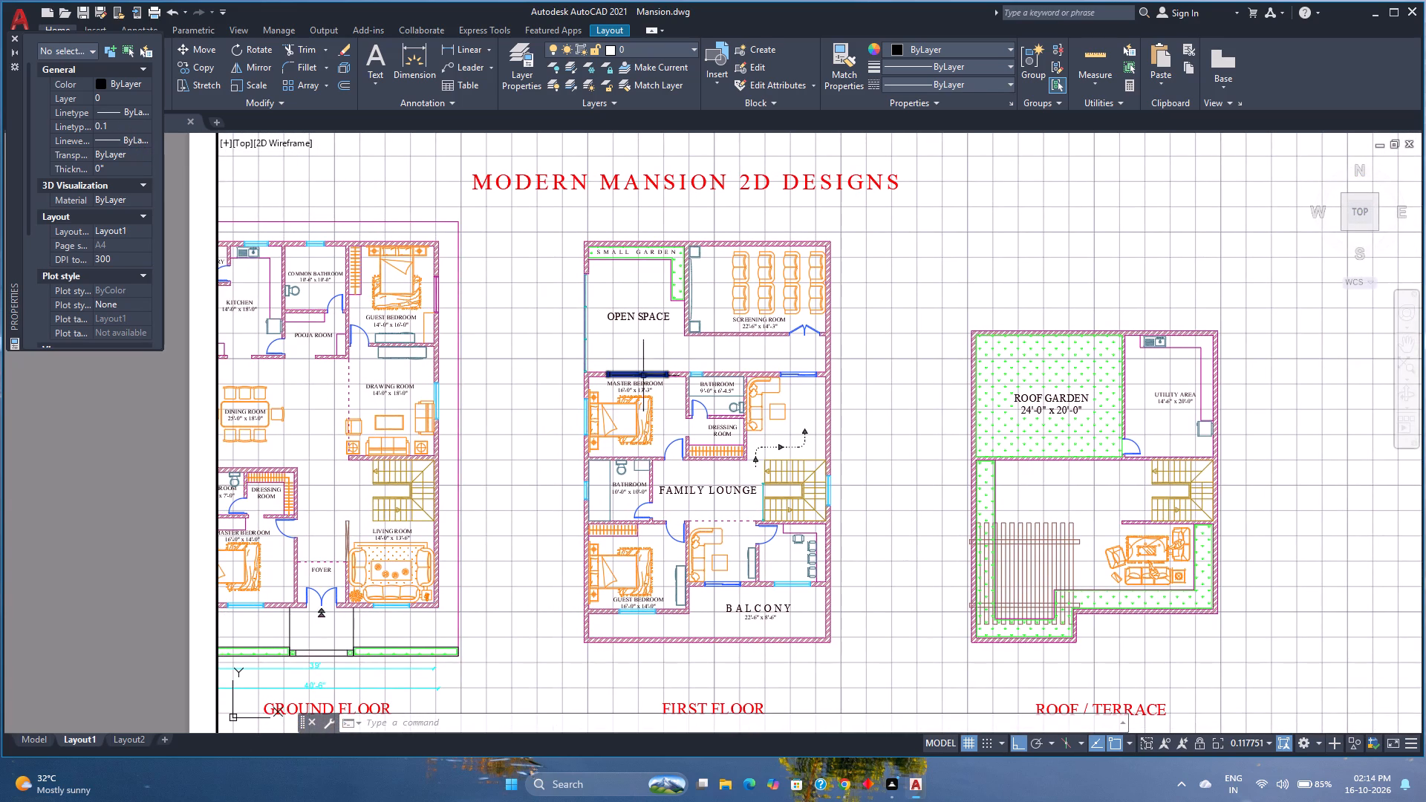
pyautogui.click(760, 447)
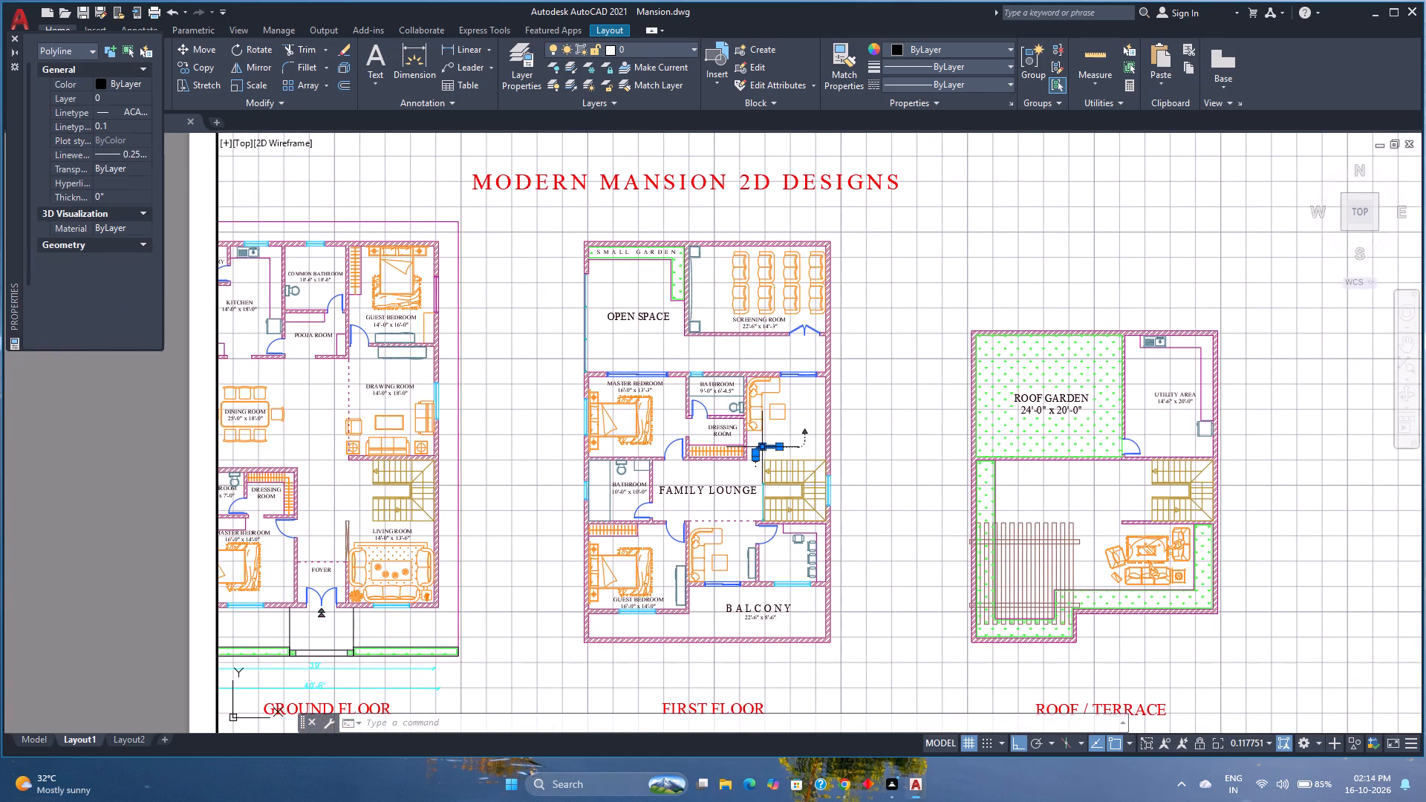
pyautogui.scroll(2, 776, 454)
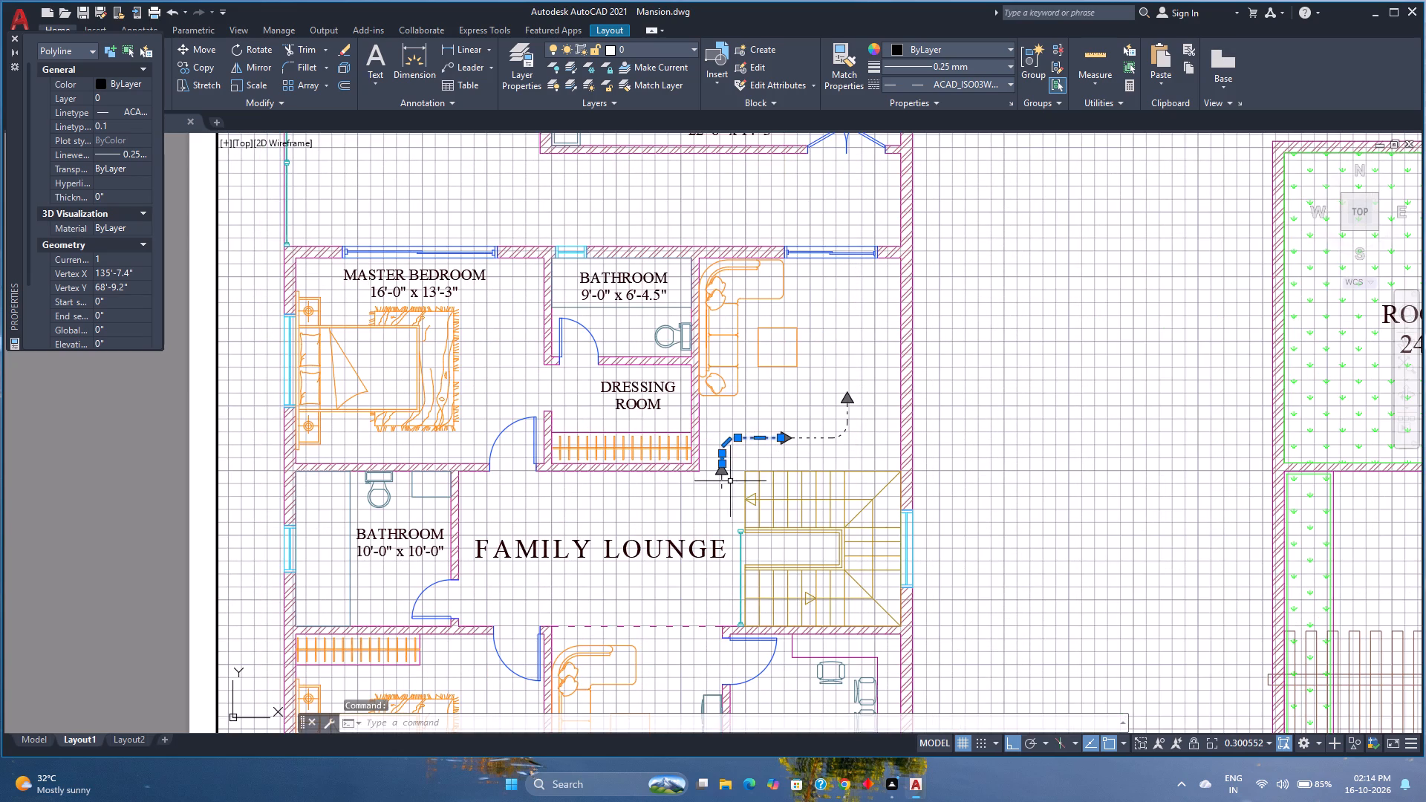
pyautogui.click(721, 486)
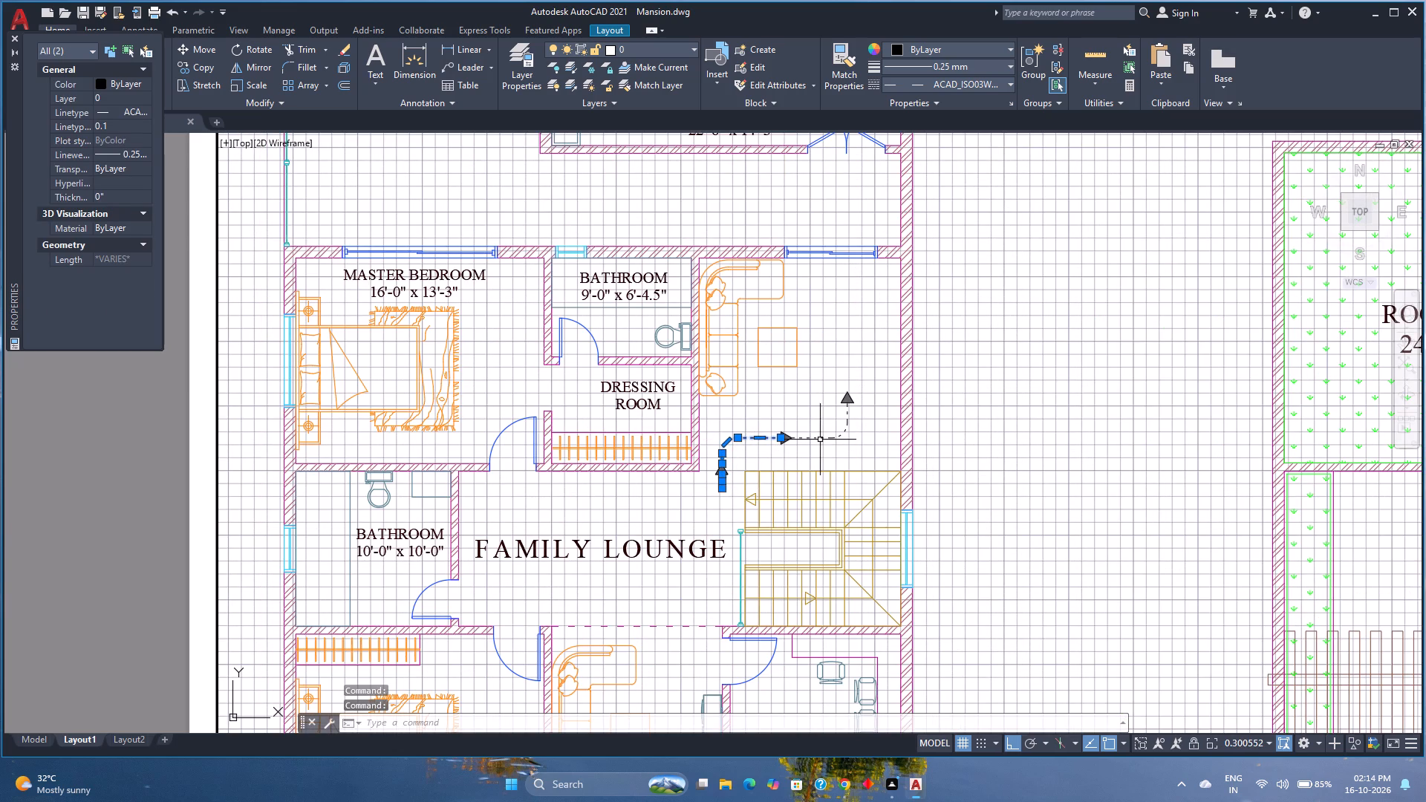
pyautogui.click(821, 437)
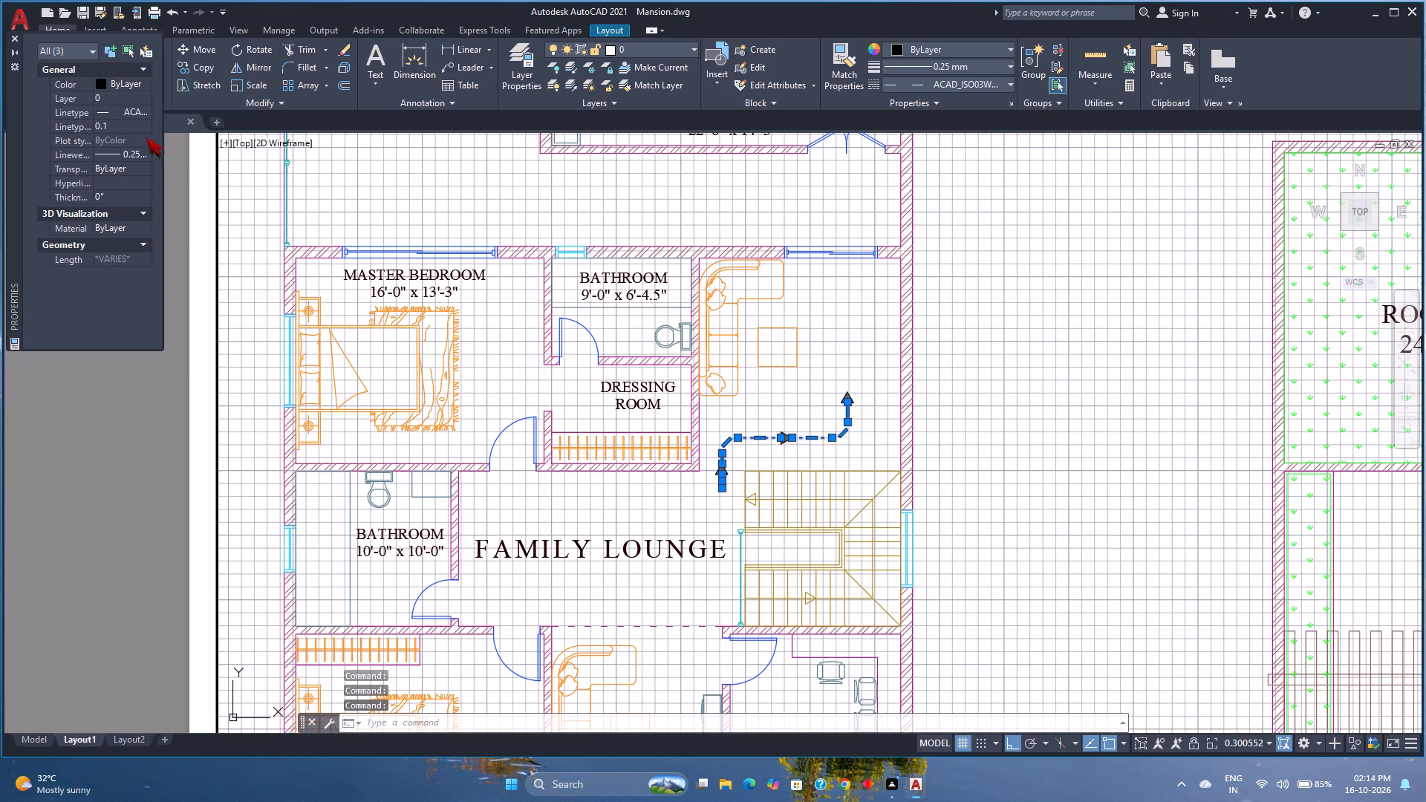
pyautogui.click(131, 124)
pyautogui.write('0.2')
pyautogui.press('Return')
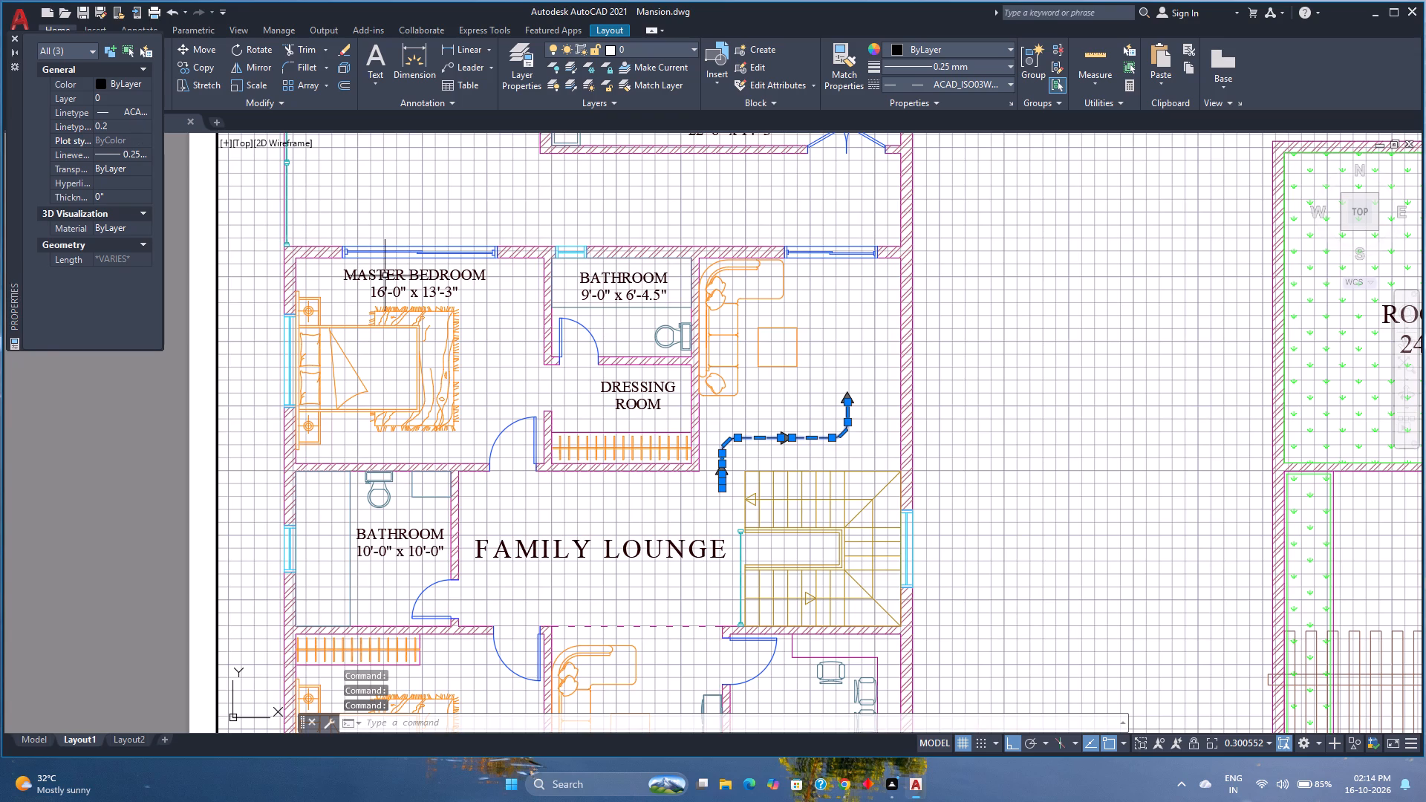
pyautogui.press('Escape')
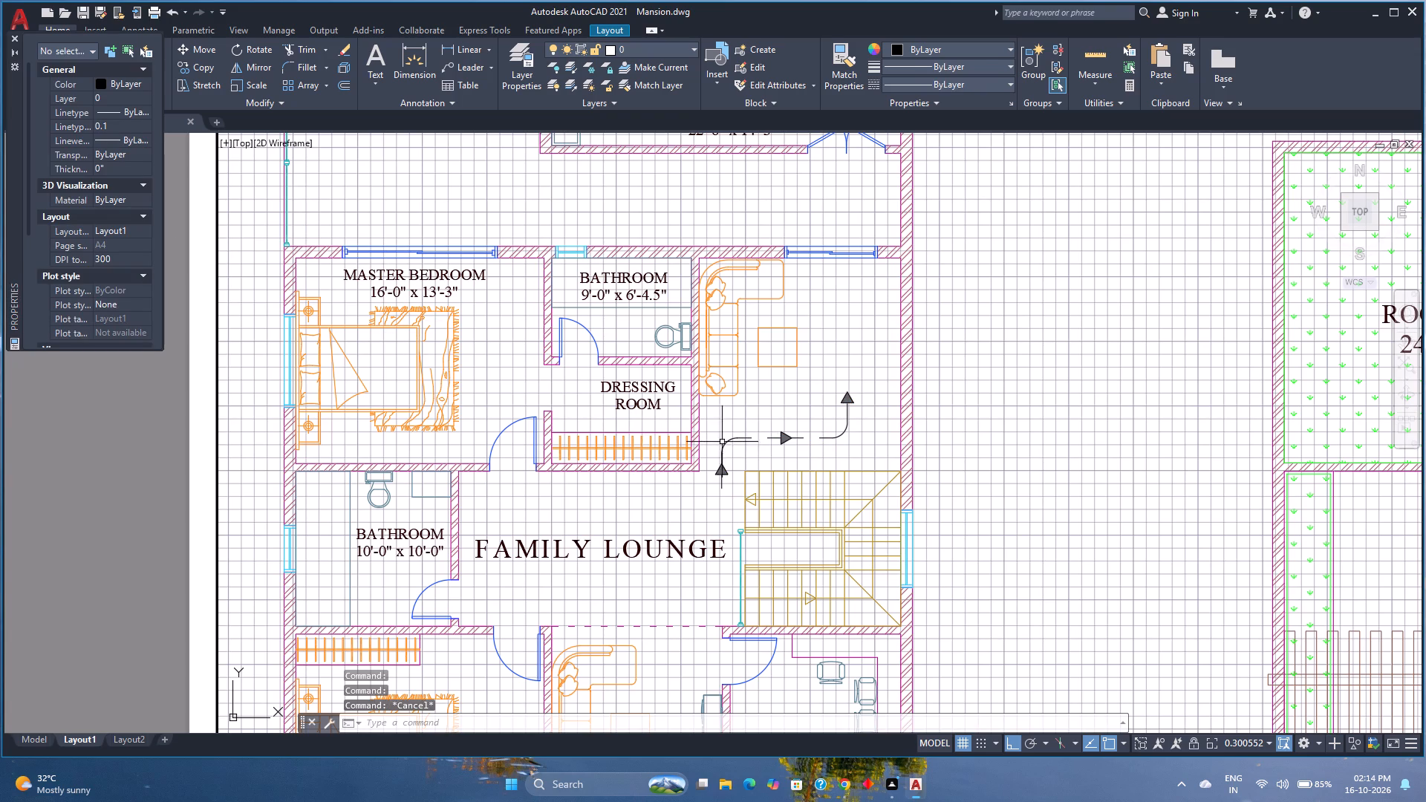
# Set the linetype scale of all three arrowed path pieces above the first-floor stairs to 0.1.
pyautogui.click(726, 443)
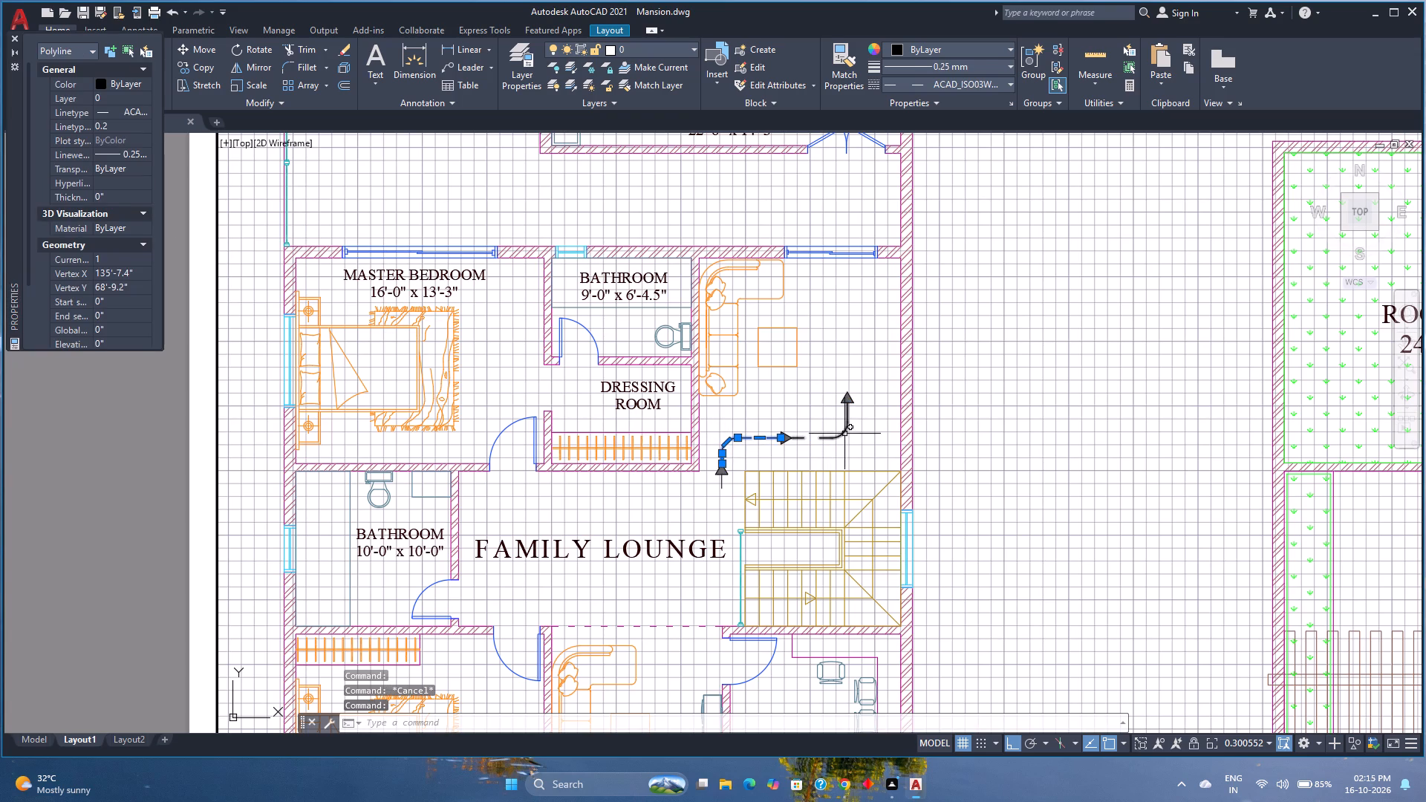
pyautogui.click(844, 434)
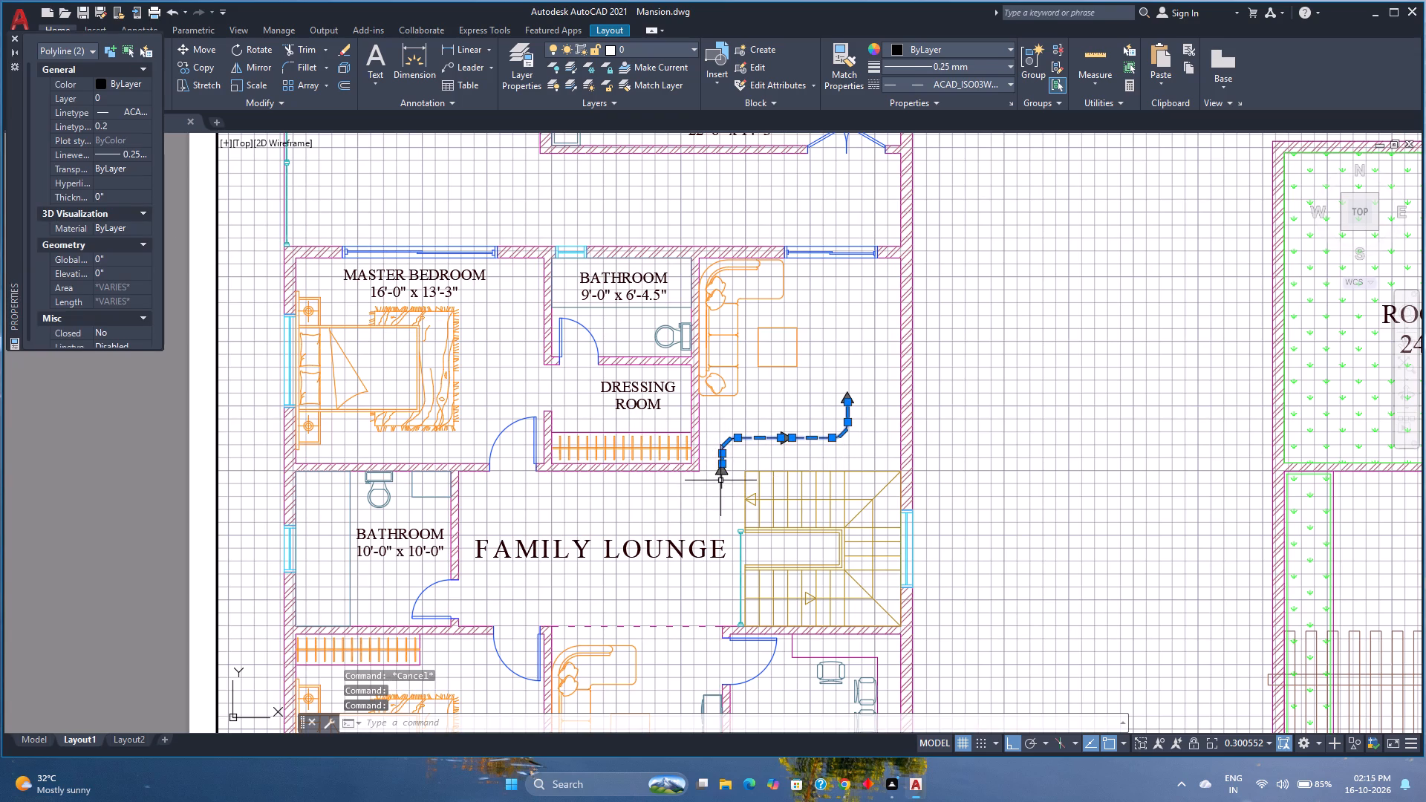
pyautogui.click(723, 480)
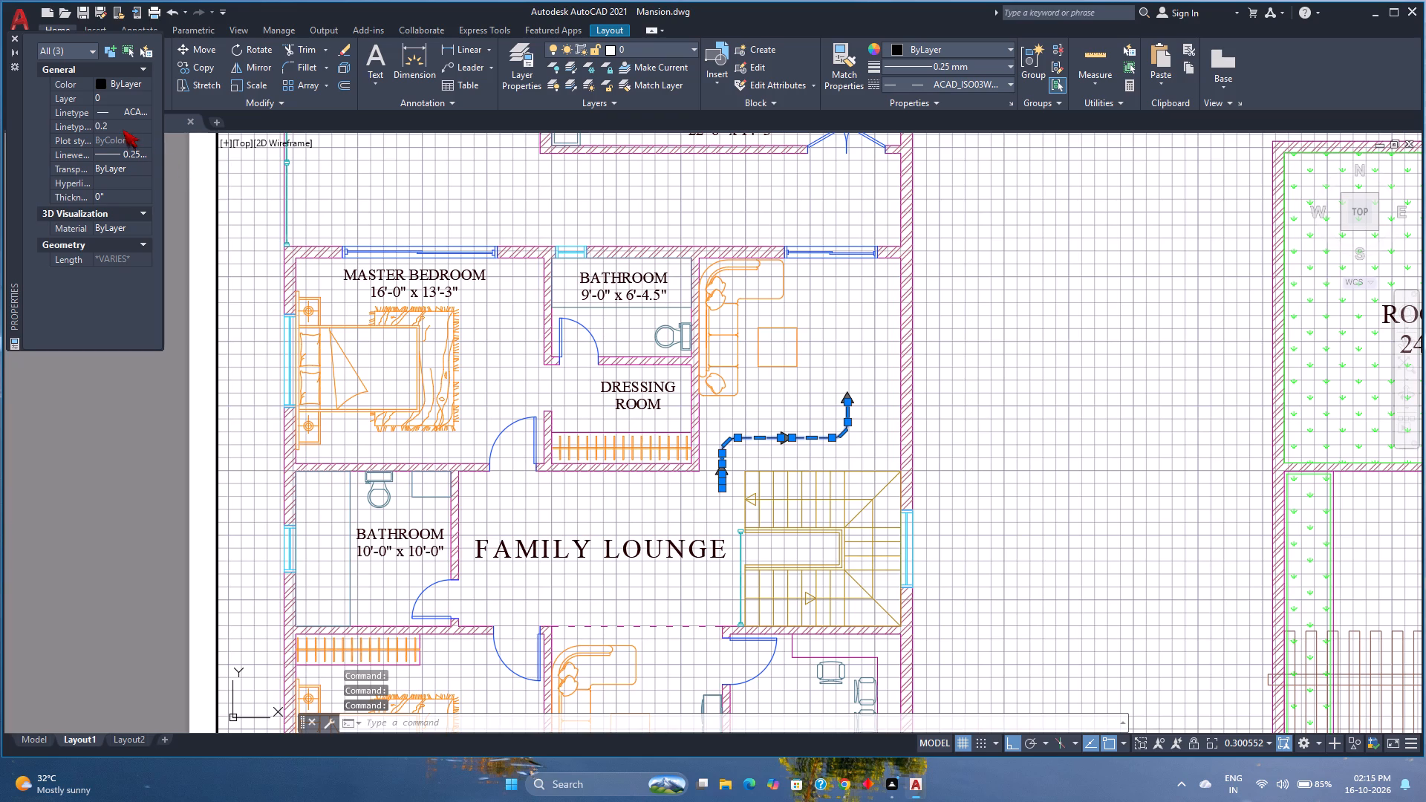
pyautogui.click(123, 129)
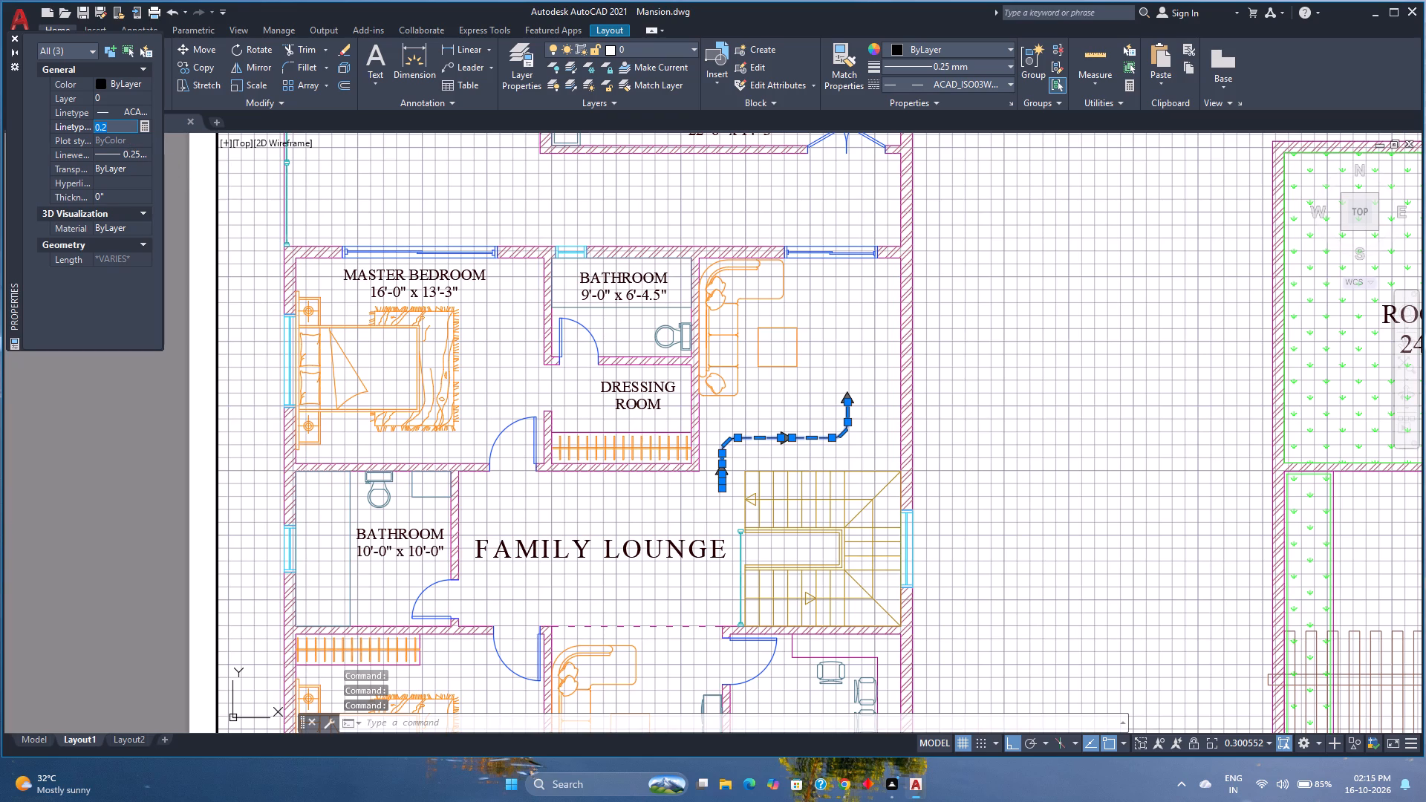
pyautogui.write('0.')
pyautogui.press('1')
pyautogui.press('Return')
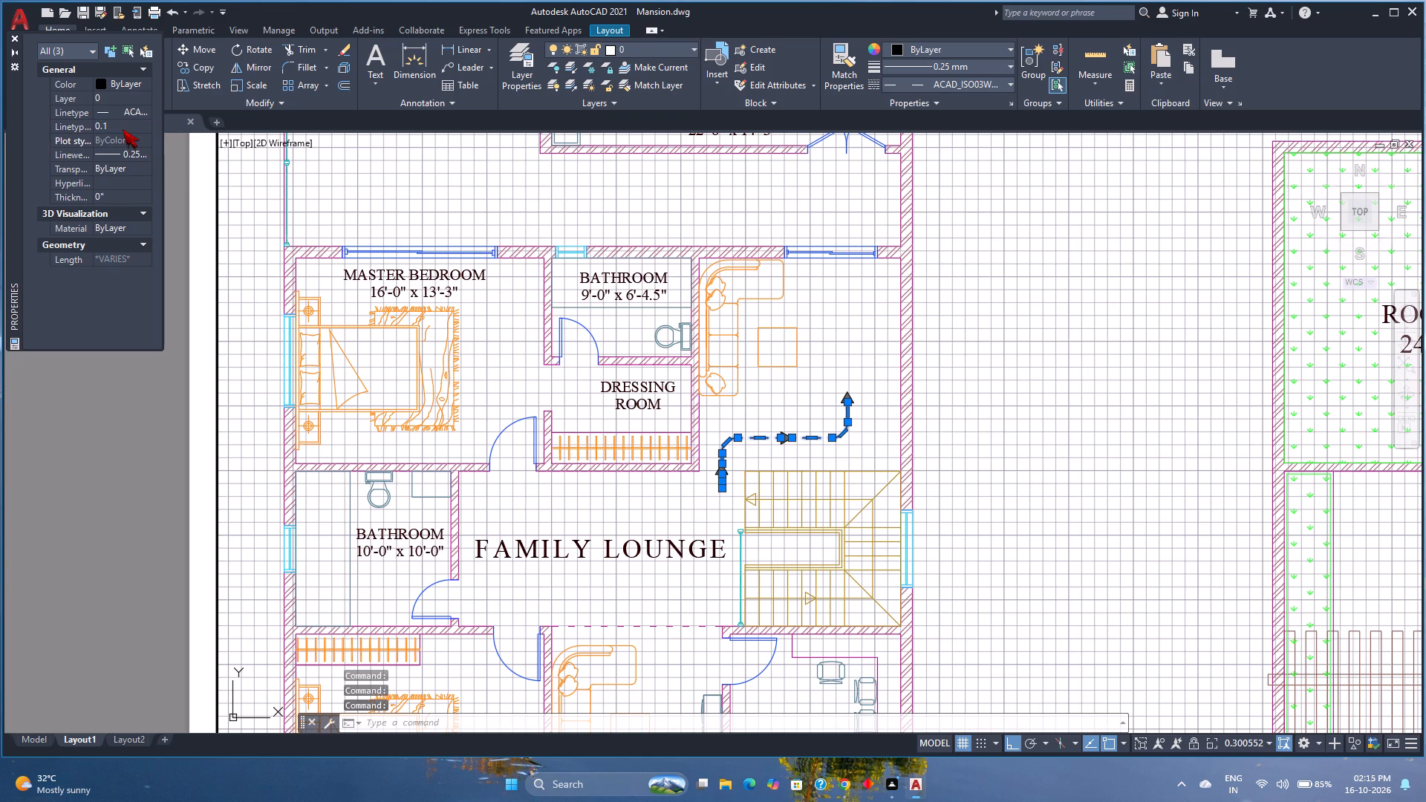
pyautogui.press('Escape')
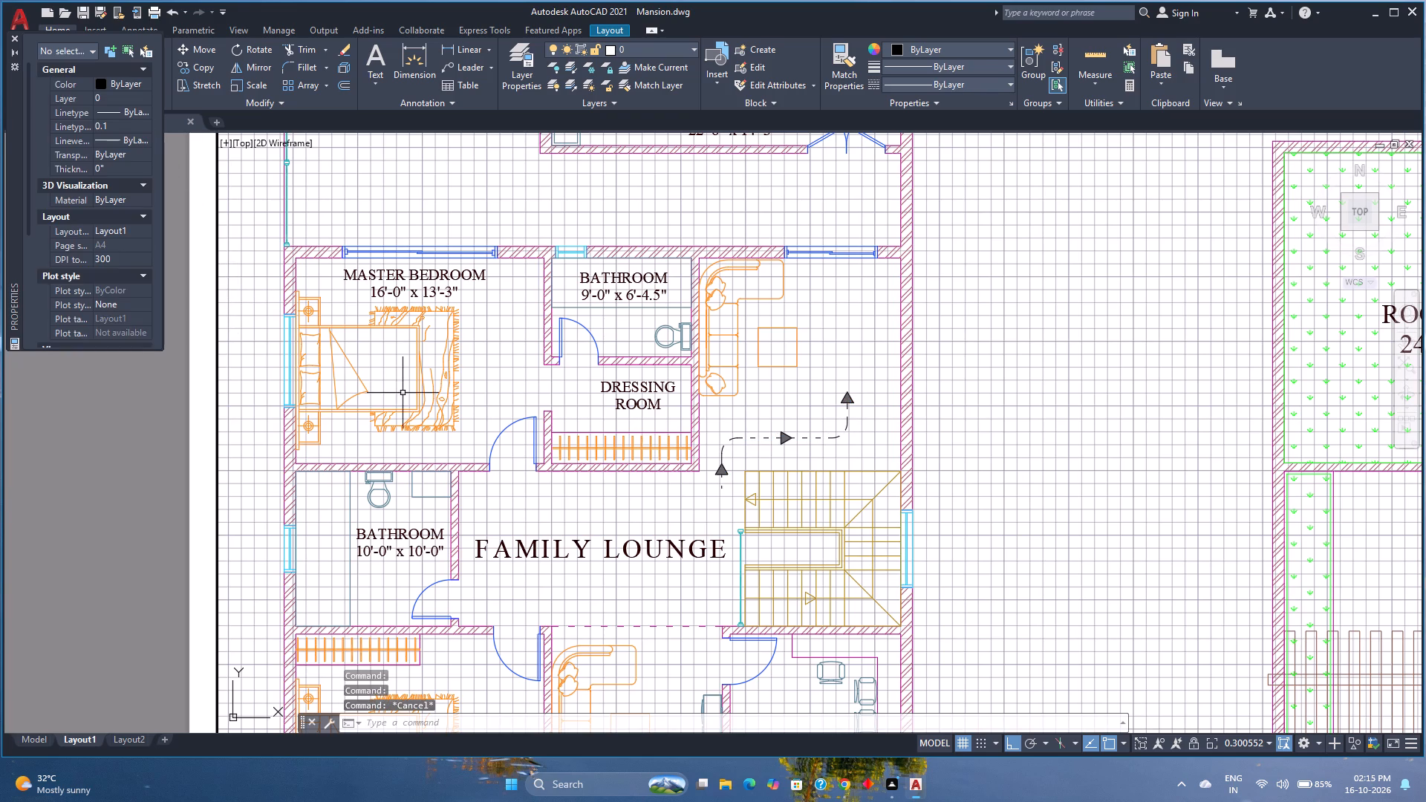
# Examine the linework of the ground, first and roof floor plans in the viewport, including the first-floor arrowed path.
pyautogui.scroll(-3, 449, 414)
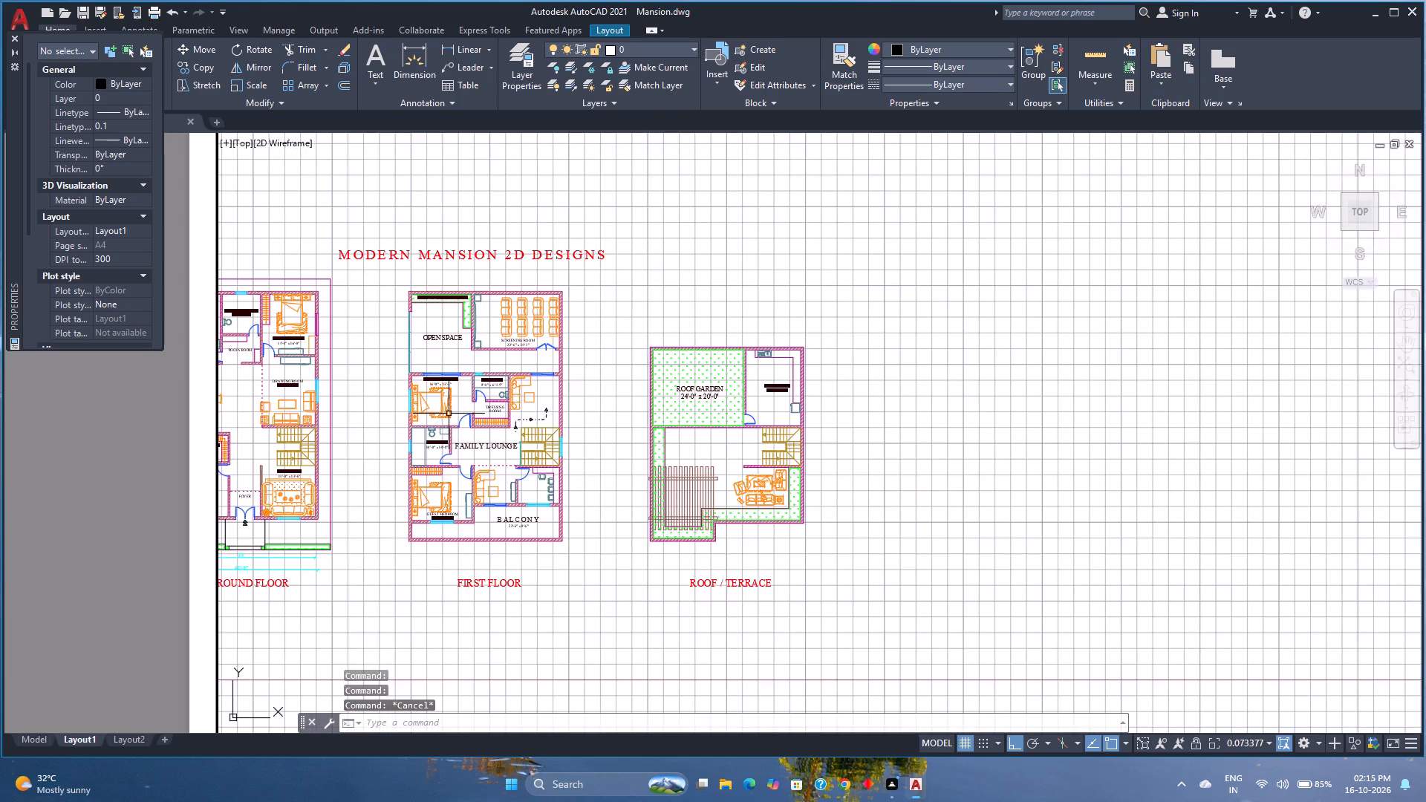
pyautogui.moveTo(449, 413); pyautogui.dragTo(475, 406, button='middle')
pyautogui.scroll(-1, 477, 406)
pyautogui.moveTo(509, 411); pyautogui.dragTo(608, 420, button='middle')
pyautogui.middleClick(613, 420)
pyautogui.middleClick(613, 420)
pyautogui.scroll(2, 613, 420)
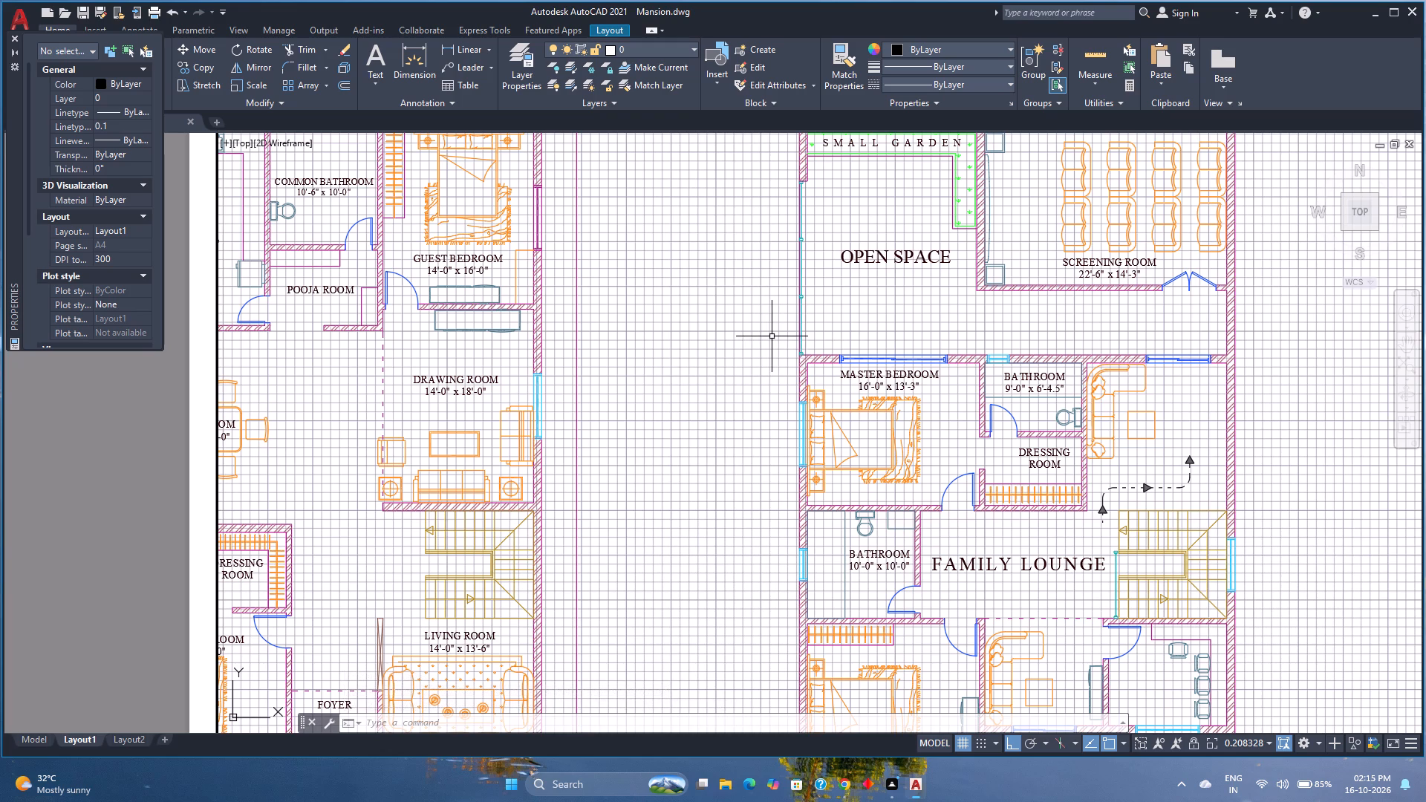
pyautogui.scroll(-1, 772, 336)
pyautogui.scroll(1, 772, 336)
pyautogui.scroll(-1, 772, 336)
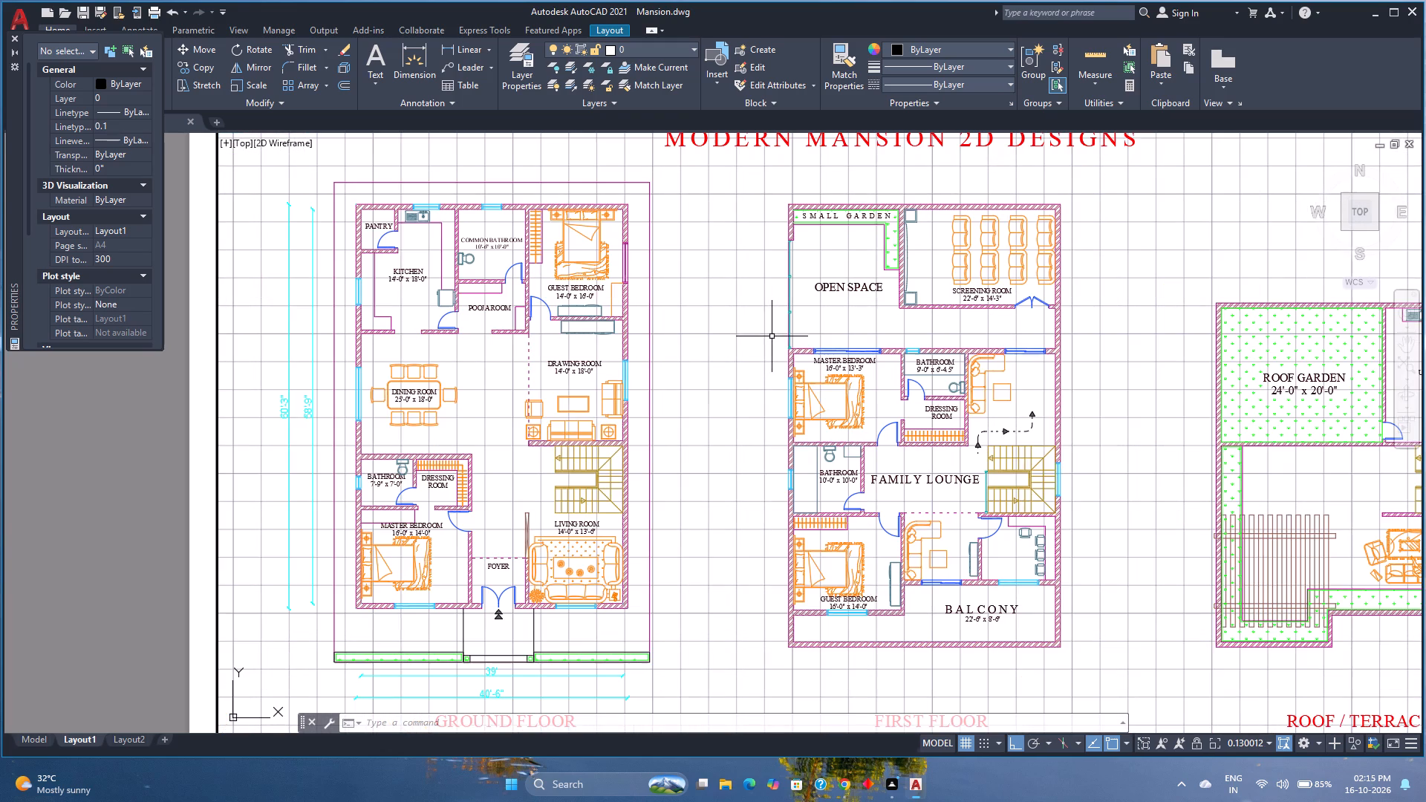
pyautogui.middleClick(772, 336)
pyautogui.scroll(1, 772, 336)
pyautogui.scroll(-3, 772, 336)
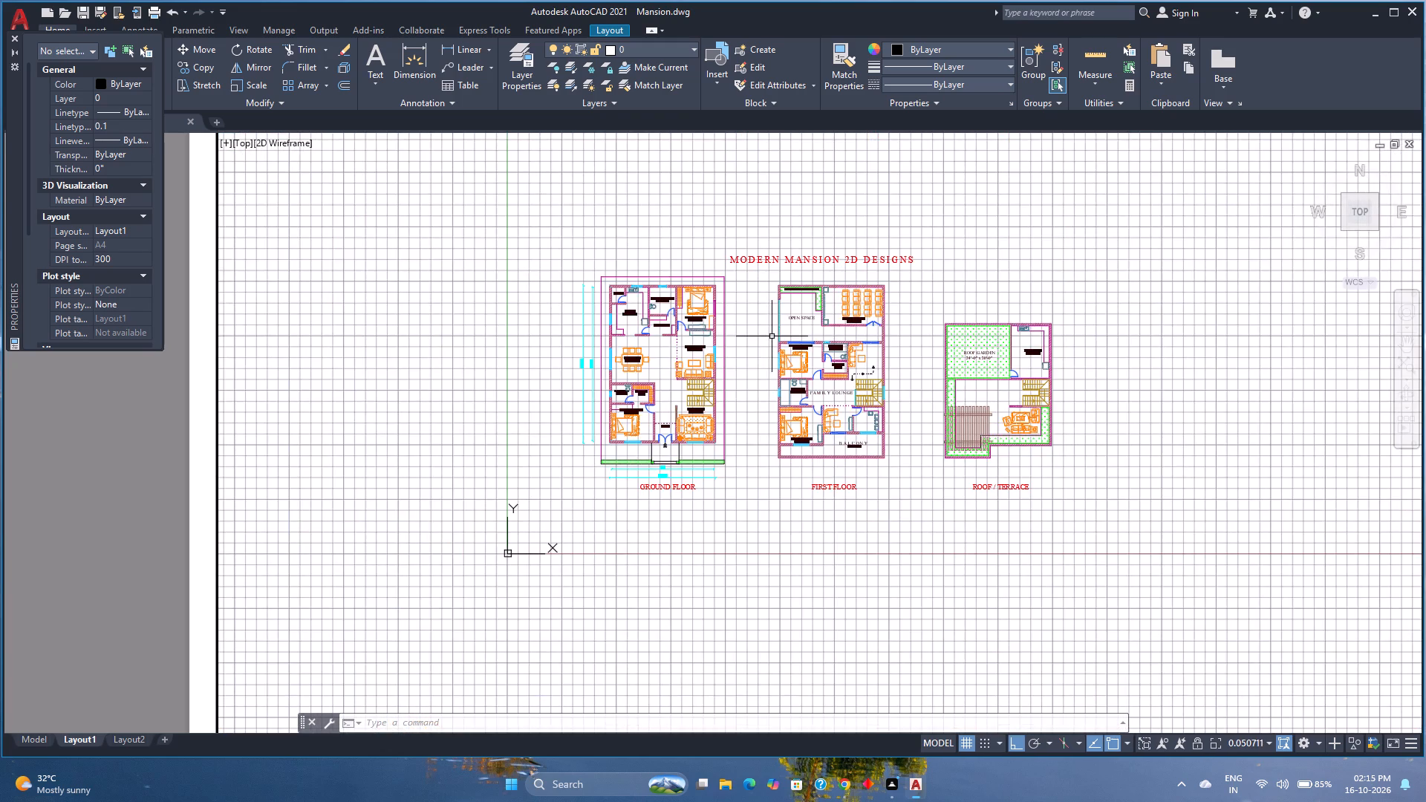
pyautogui.scroll(1, 772, 336)
pyautogui.scroll(-2, 179, 480)
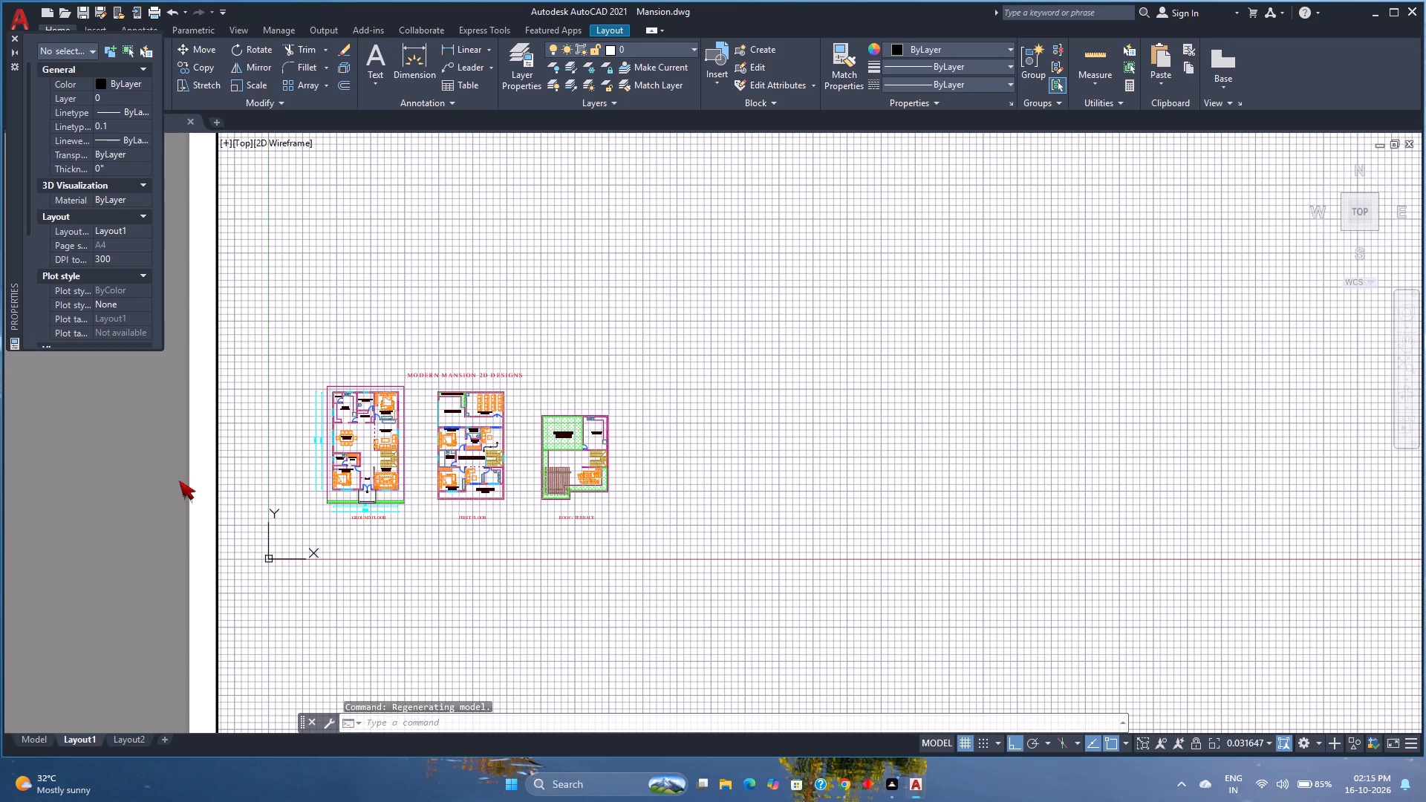
# Restore the saved FLOOR PLANS model view in the Layout1 viewport and return to paper space.
pyautogui.scroll(-2, 95, 489)
pyautogui.scroll(2, 95, 489)
pyautogui.doubleClick(96, 487)
pyautogui.scroll(-1, 96, 487)
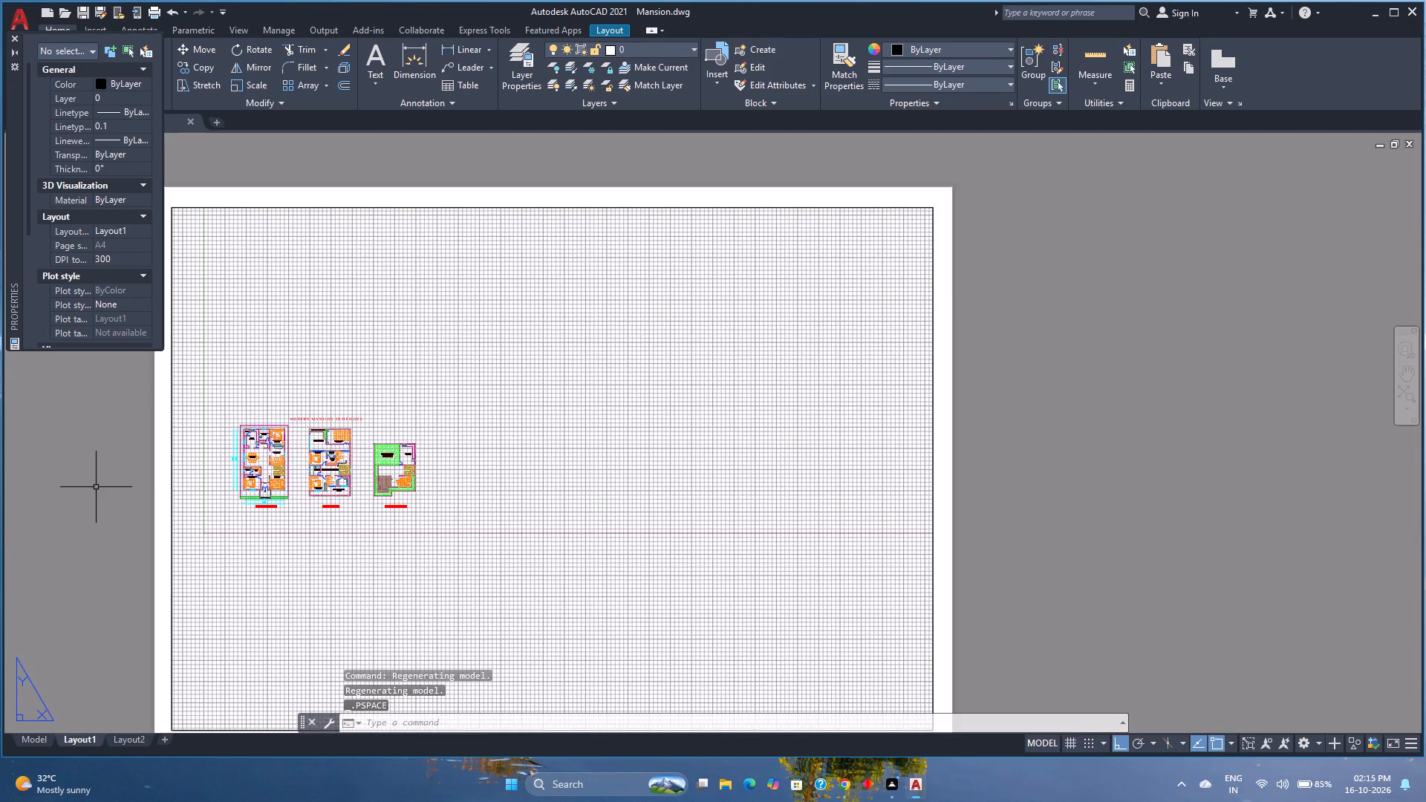
pyautogui.scroll(-1, 96, 487)
pyautogui.moveTo(106, 481); pyautogui.dragTo(305, 492, button='middle')
pyautogui.middleClick(305, 492)
pyautogui.scroll(1, 385, 415)
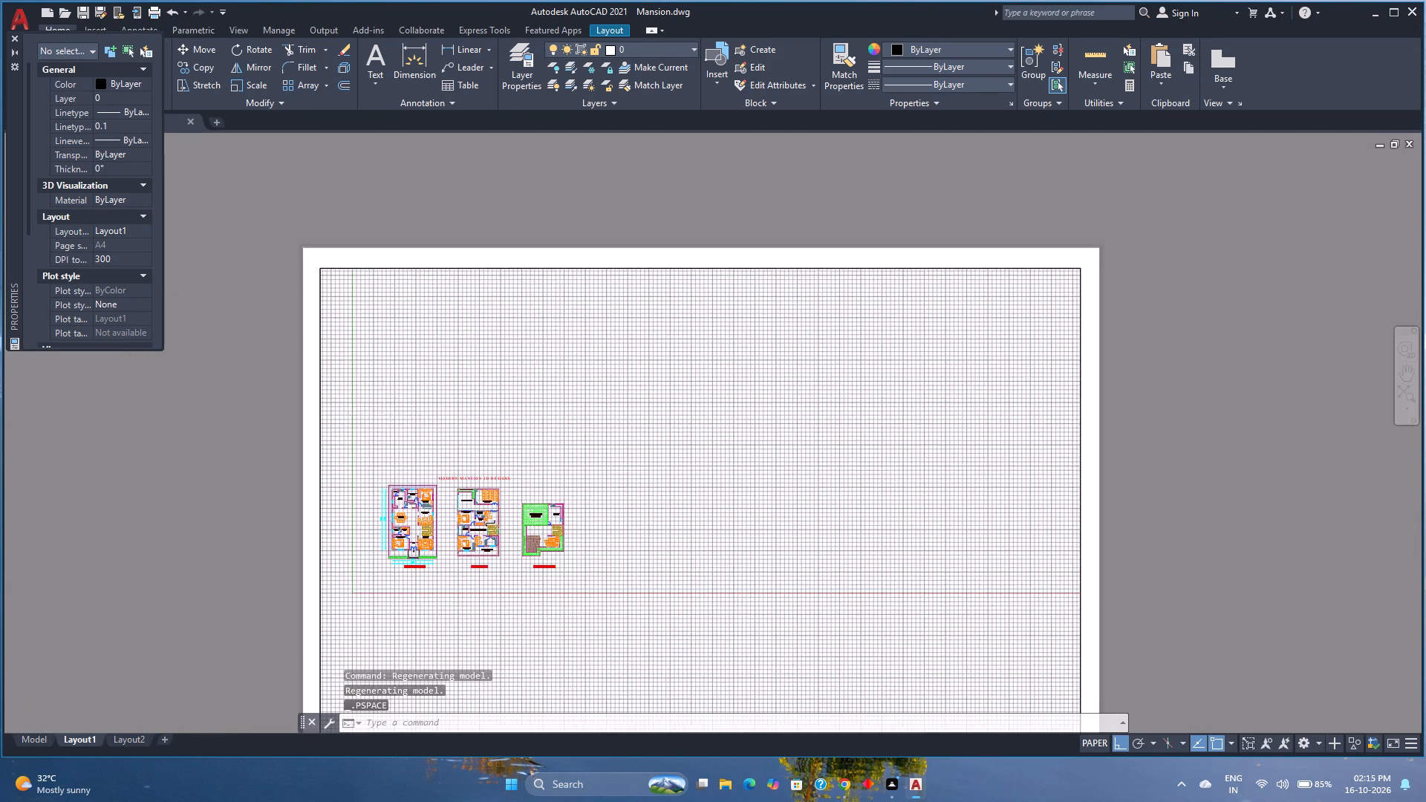
pyautogui.scroll(1, 385, 415)
pyautogui.doubleClick(388, 409)
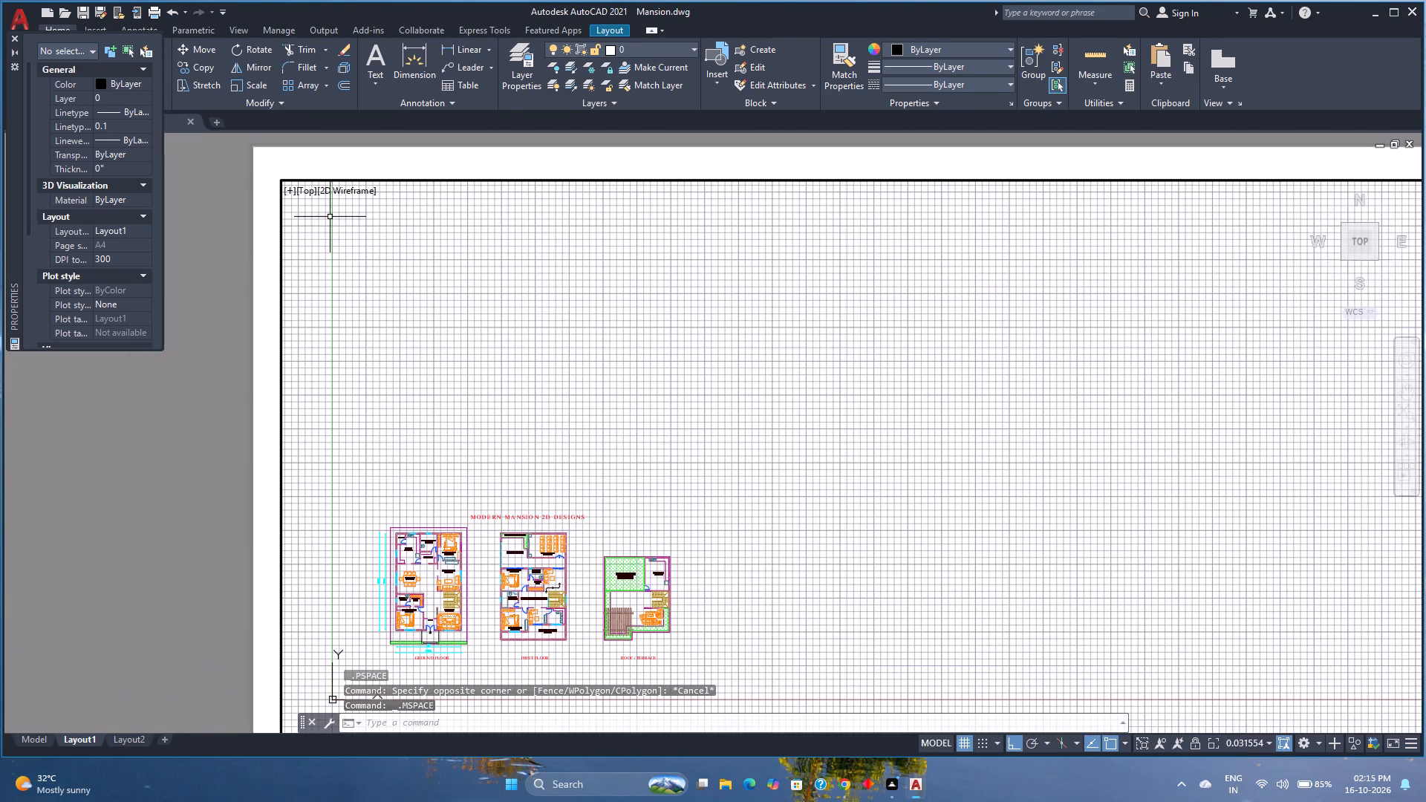
pyautogui.click(313, 192)
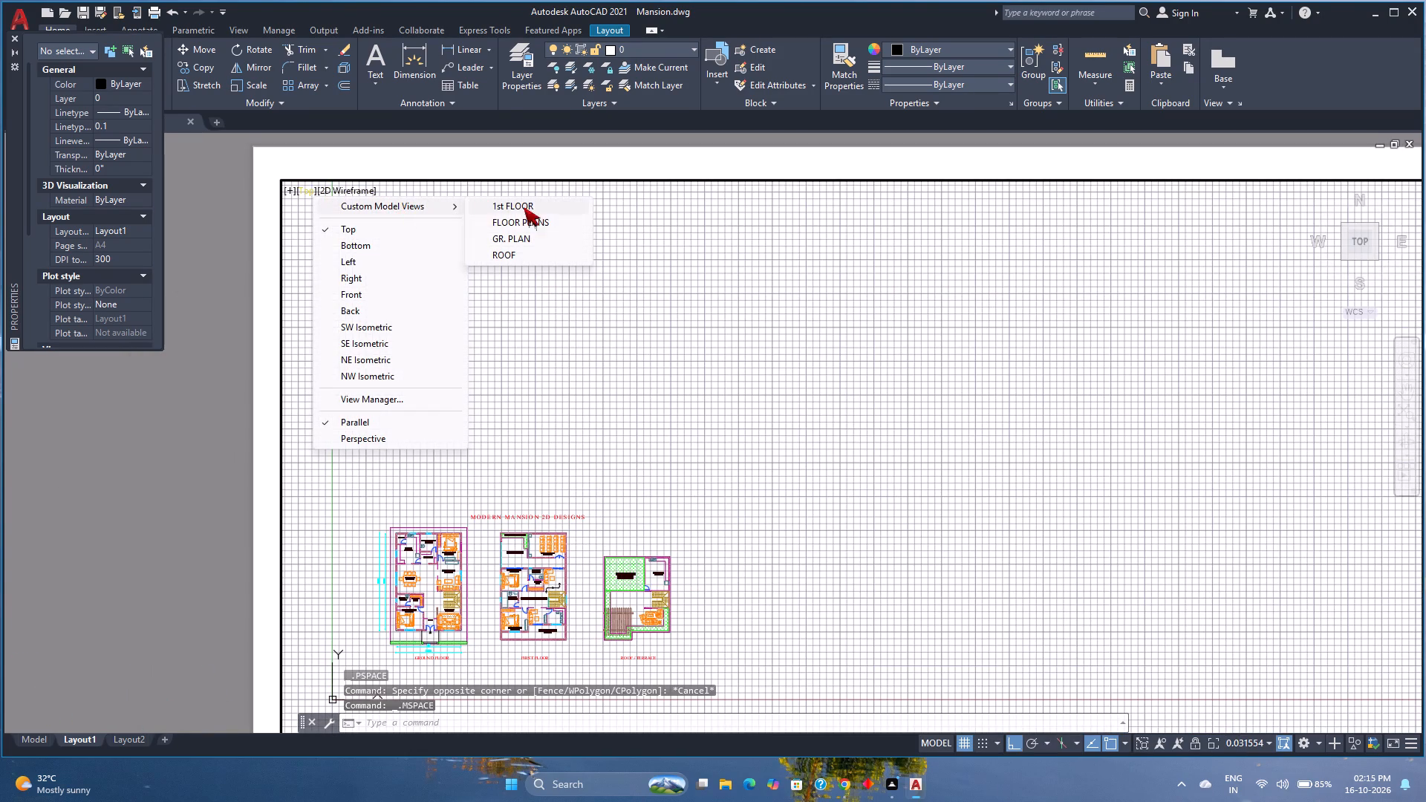
pyautogui.click(538, 221)
pyautogui.doubleClick(65, 426)
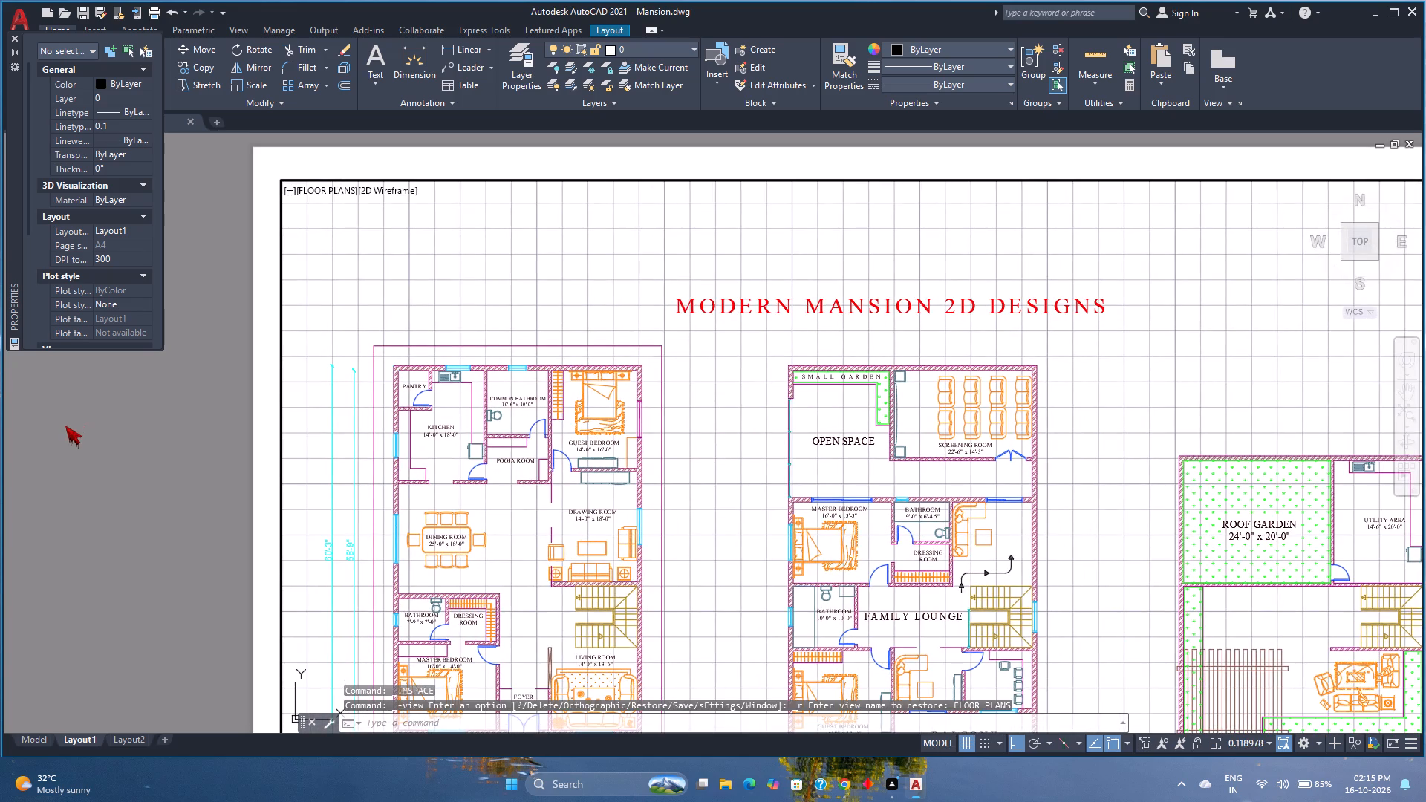
# Set the linetype scale of the dashed line between the ground-floor dining room and drawing room to 0.05.
pyautogui.scroll(-2, 65, 426)
pyautogui.moveTo(69, 425); pyautogui.dragTo(244, 398, button='middle')
pyautogui.moveTo(245, 397); pyautogui.dragTo(252, 388, button='middle')
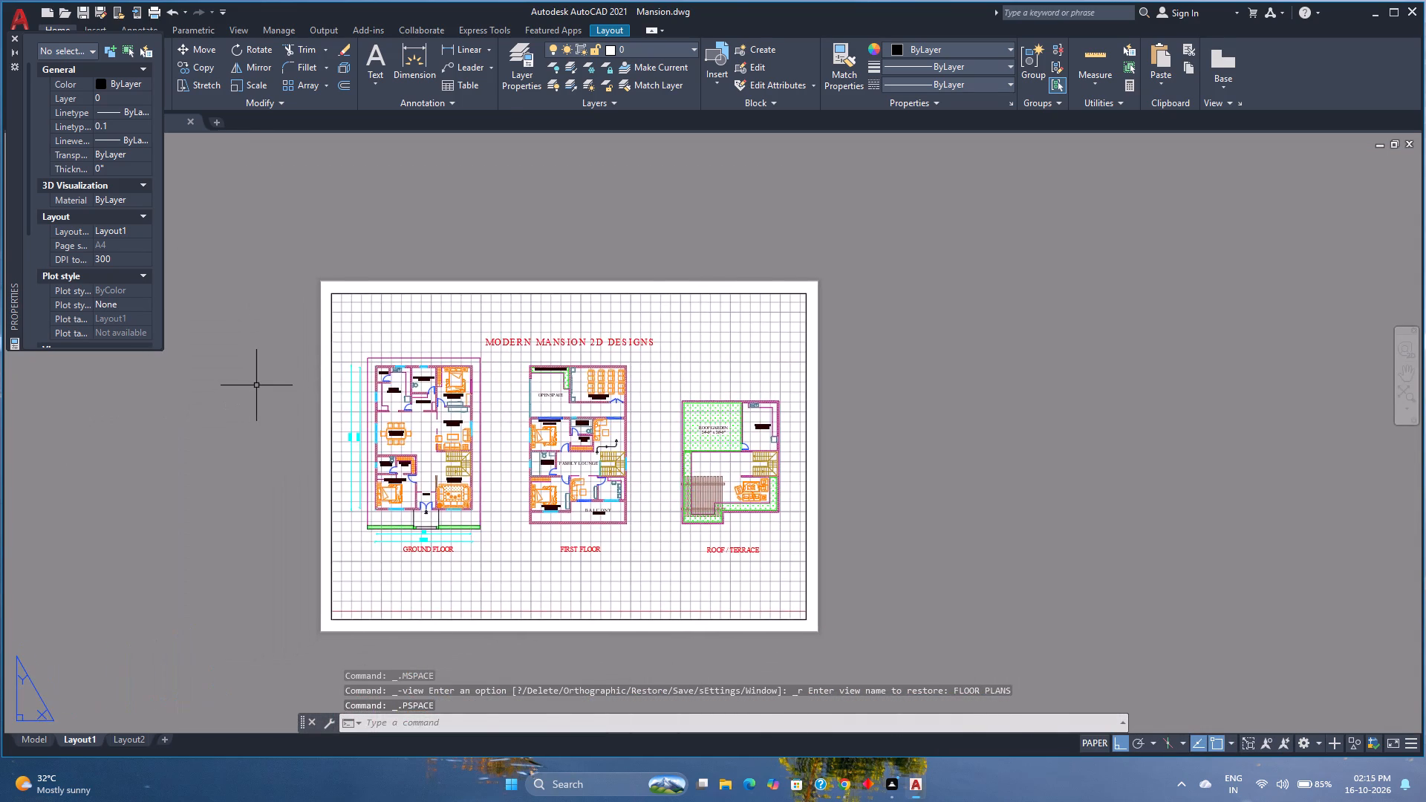
pyautogui.scroll(1, 256, 385)
pyautogui.moveTo(313, 382); pyautogui.dragTo(308, 350, button='middle')
pyautogui.middleClick(308, 350)
pyautogui.scroll(1, 305, 348)
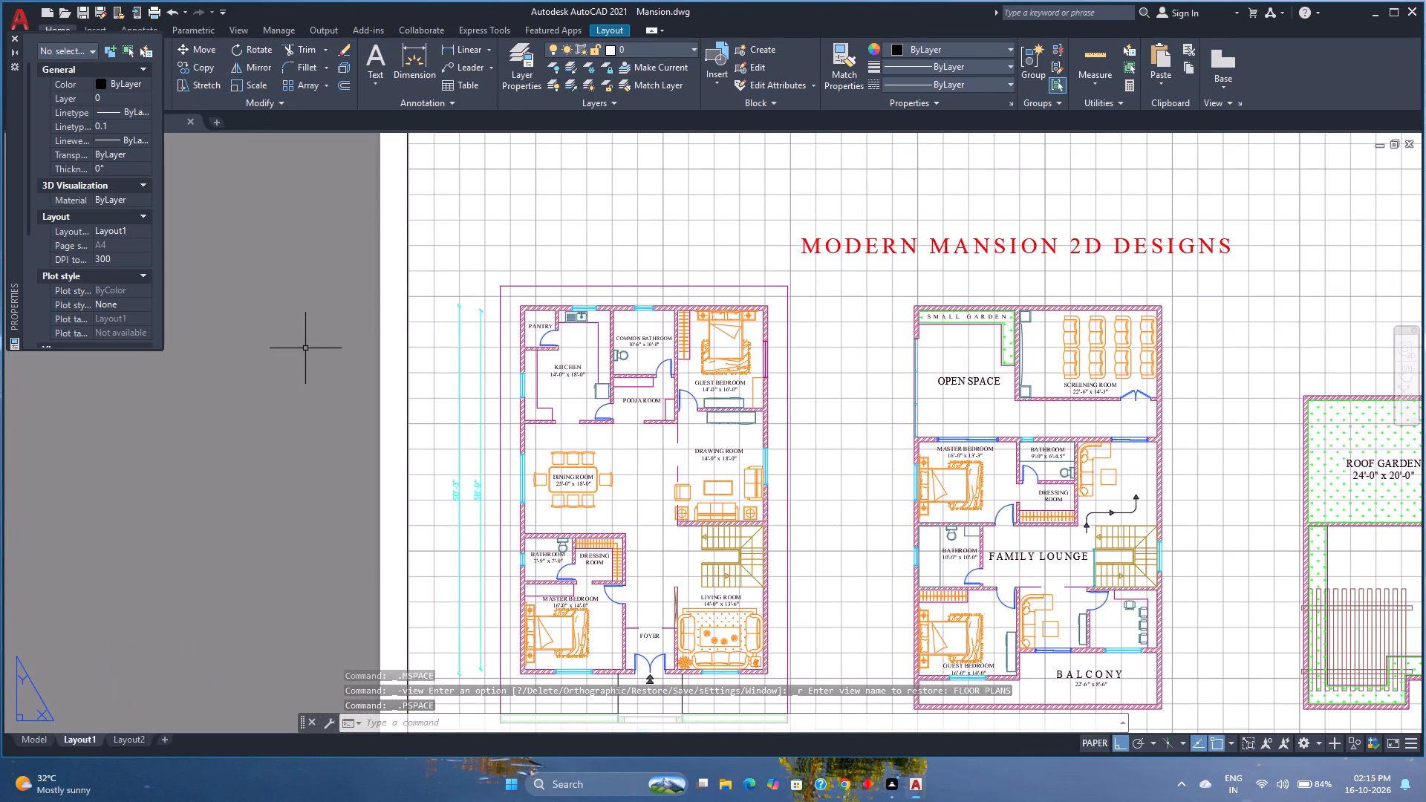
pyautogui.moveTo(301, 345); pyautogui.dragTo(235, 308, button='middle')
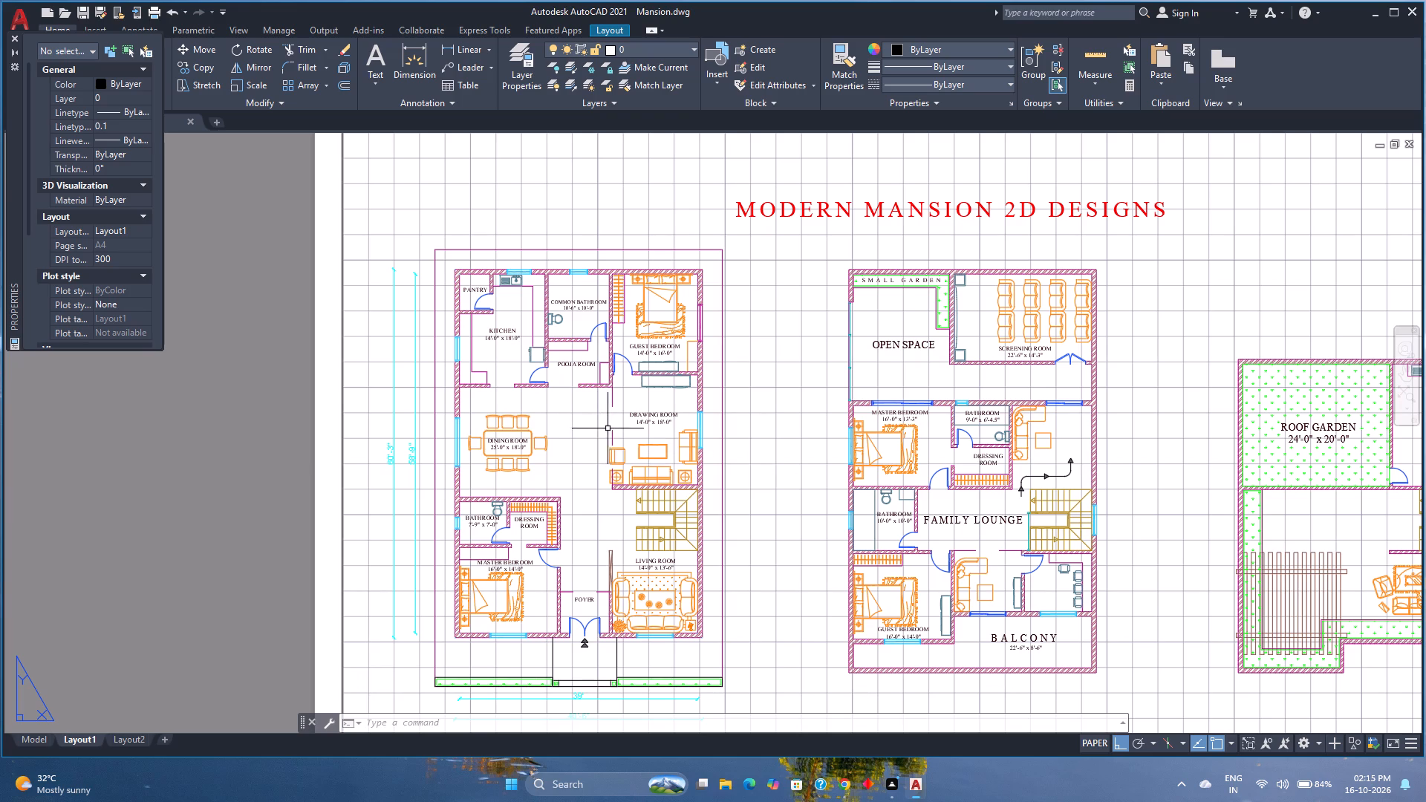
pyautogui.doubleClick(612, 433)
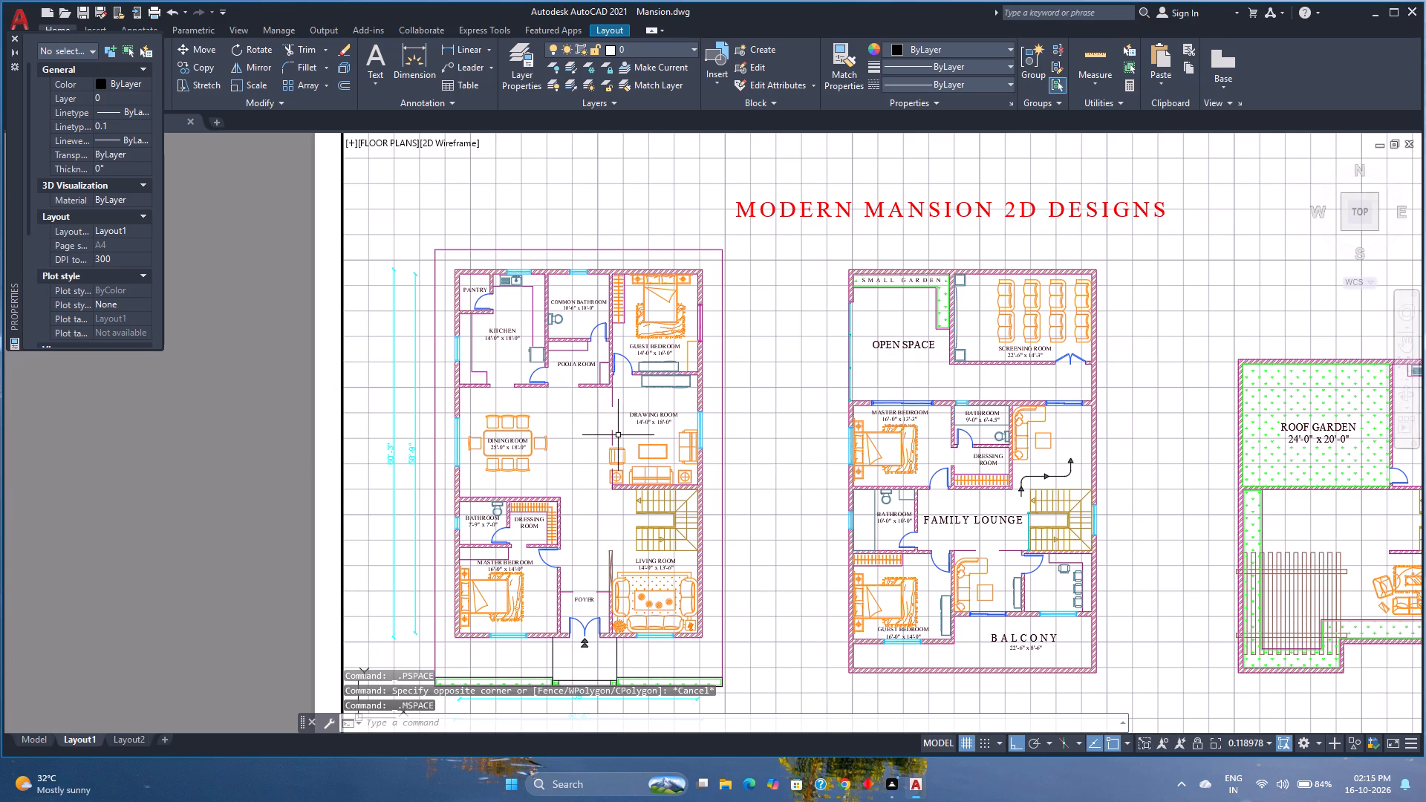
pyautogui.click(611, 437)
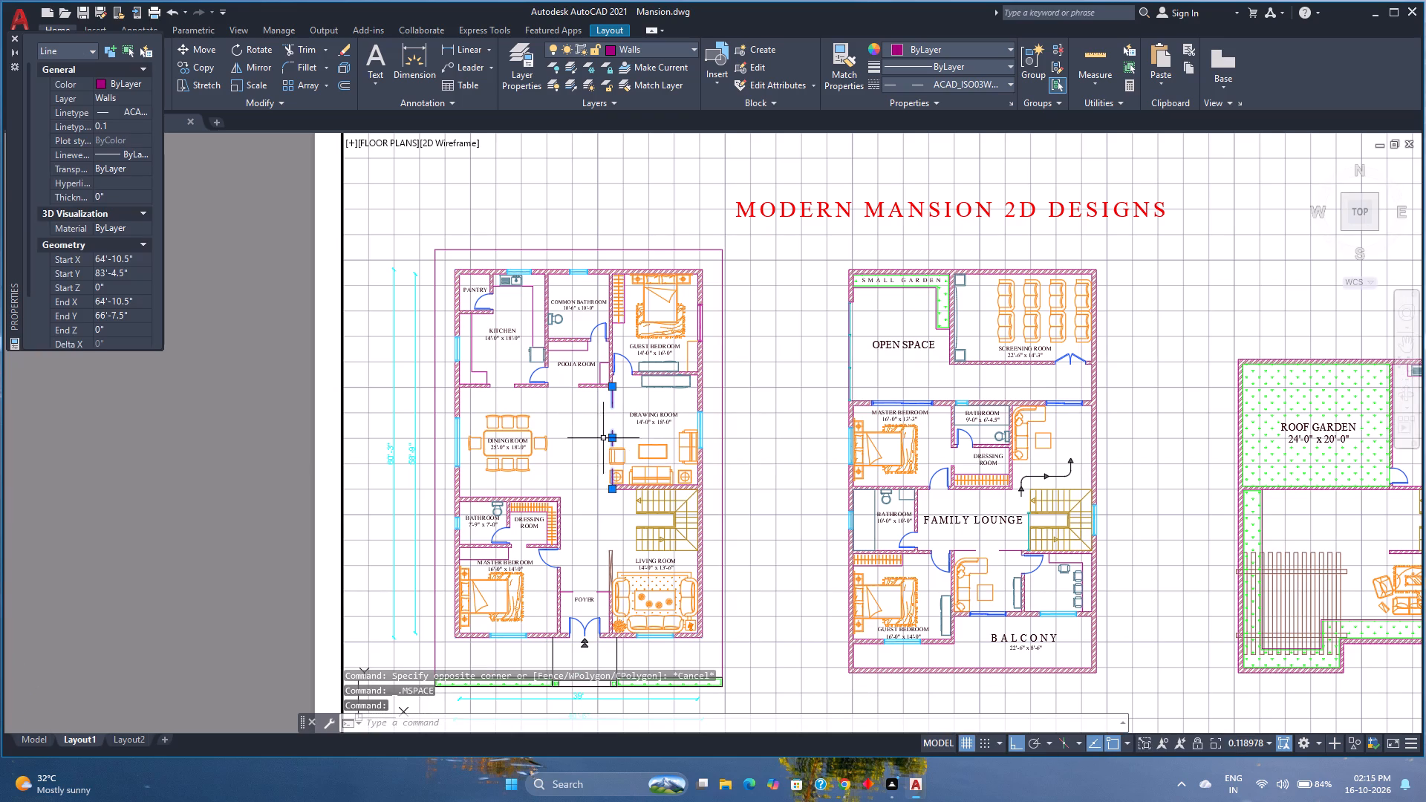
pyautogui.click(116, 131)
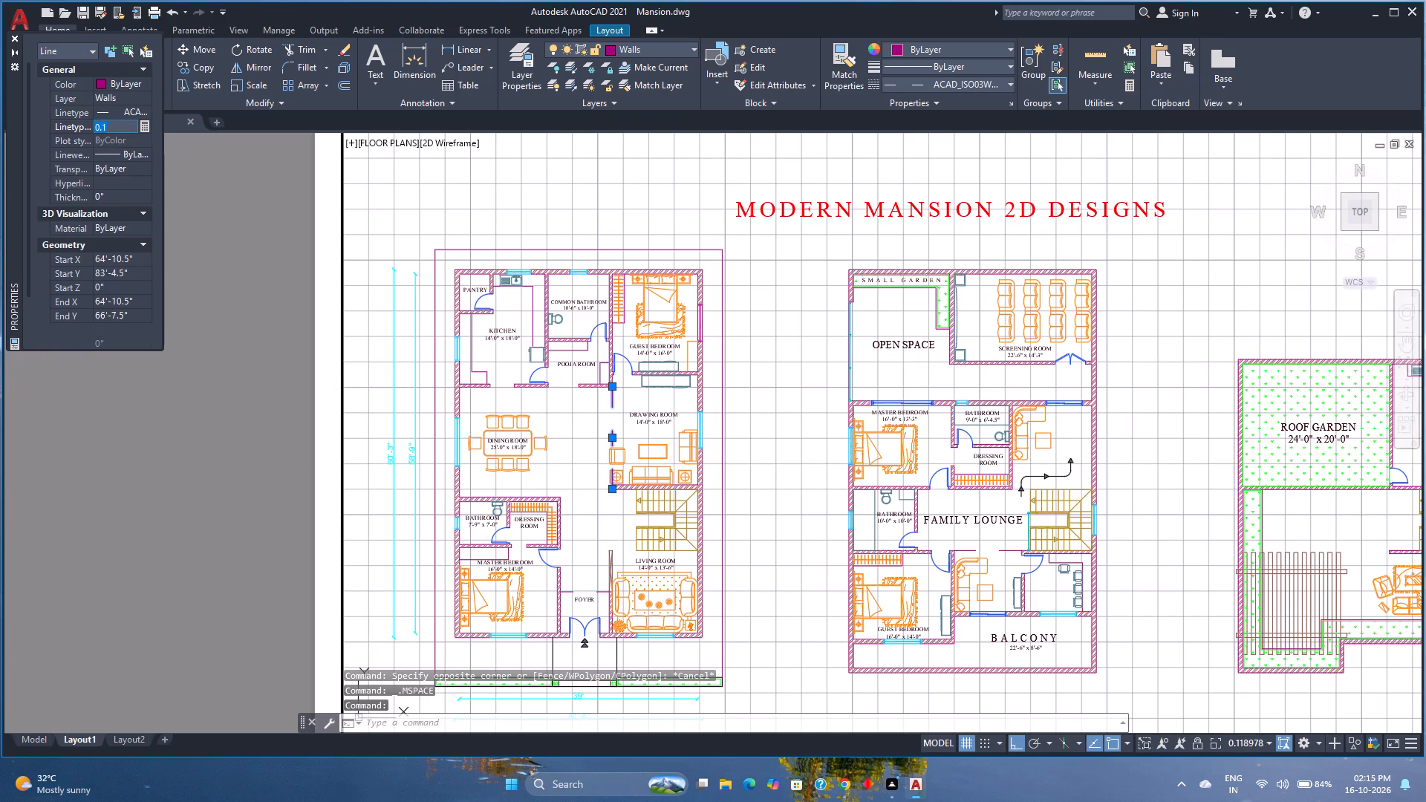
pyautogui.write('0.05')
pyautogui.press('Return')
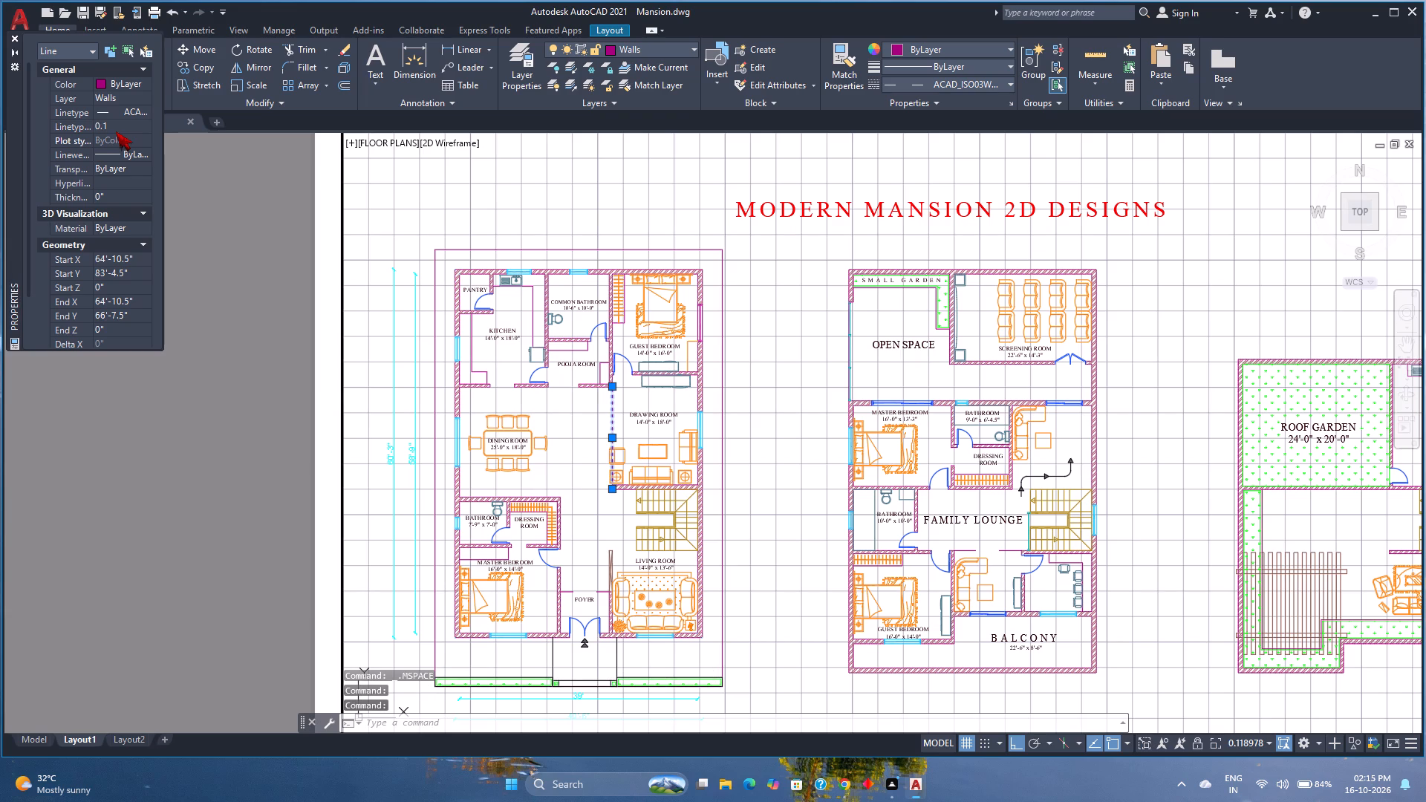
# Match that dashed line's properties onto the dashed lines above the ground-floor foyer and below the first-floor family lounge.
pyautogui.click(833, 68)
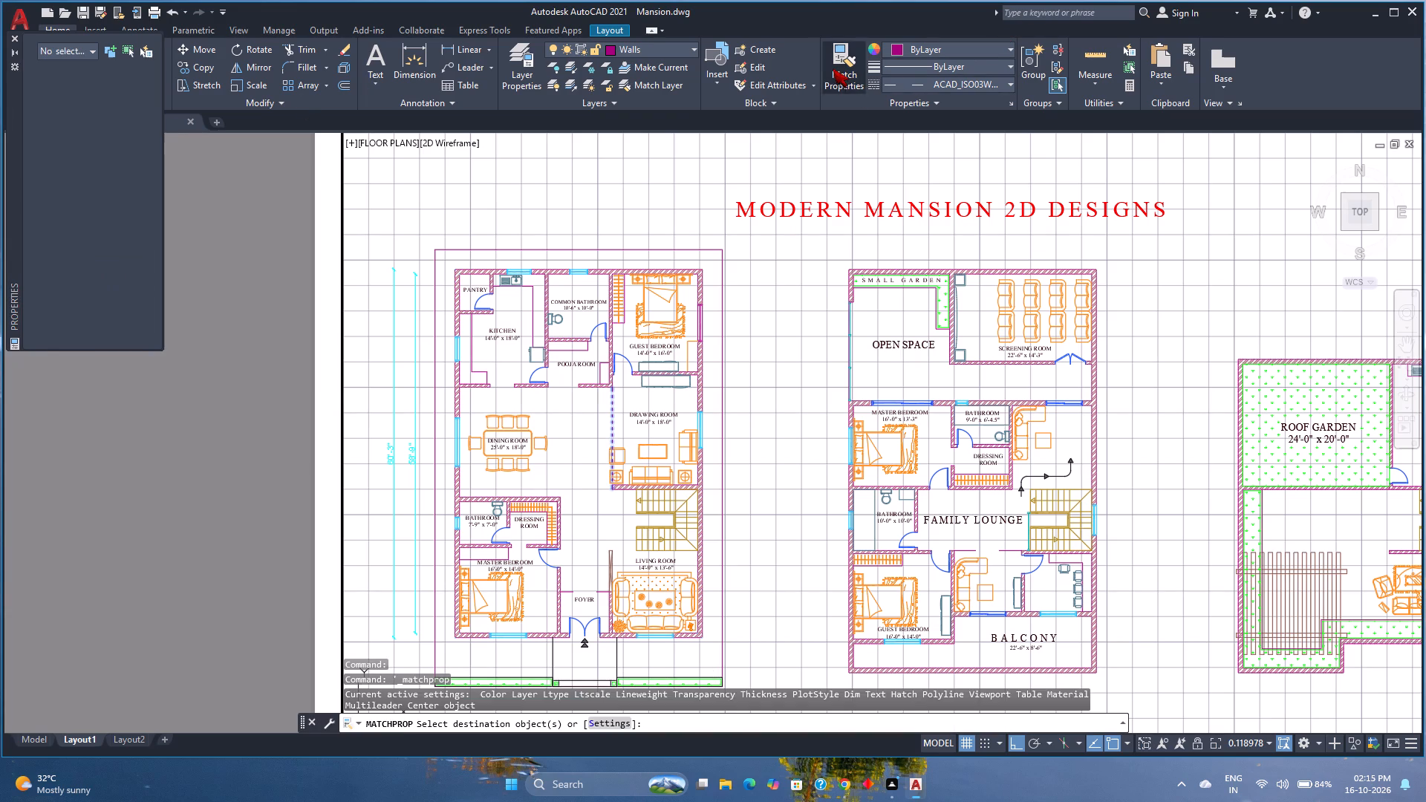
pyautogui.click(570, 590)
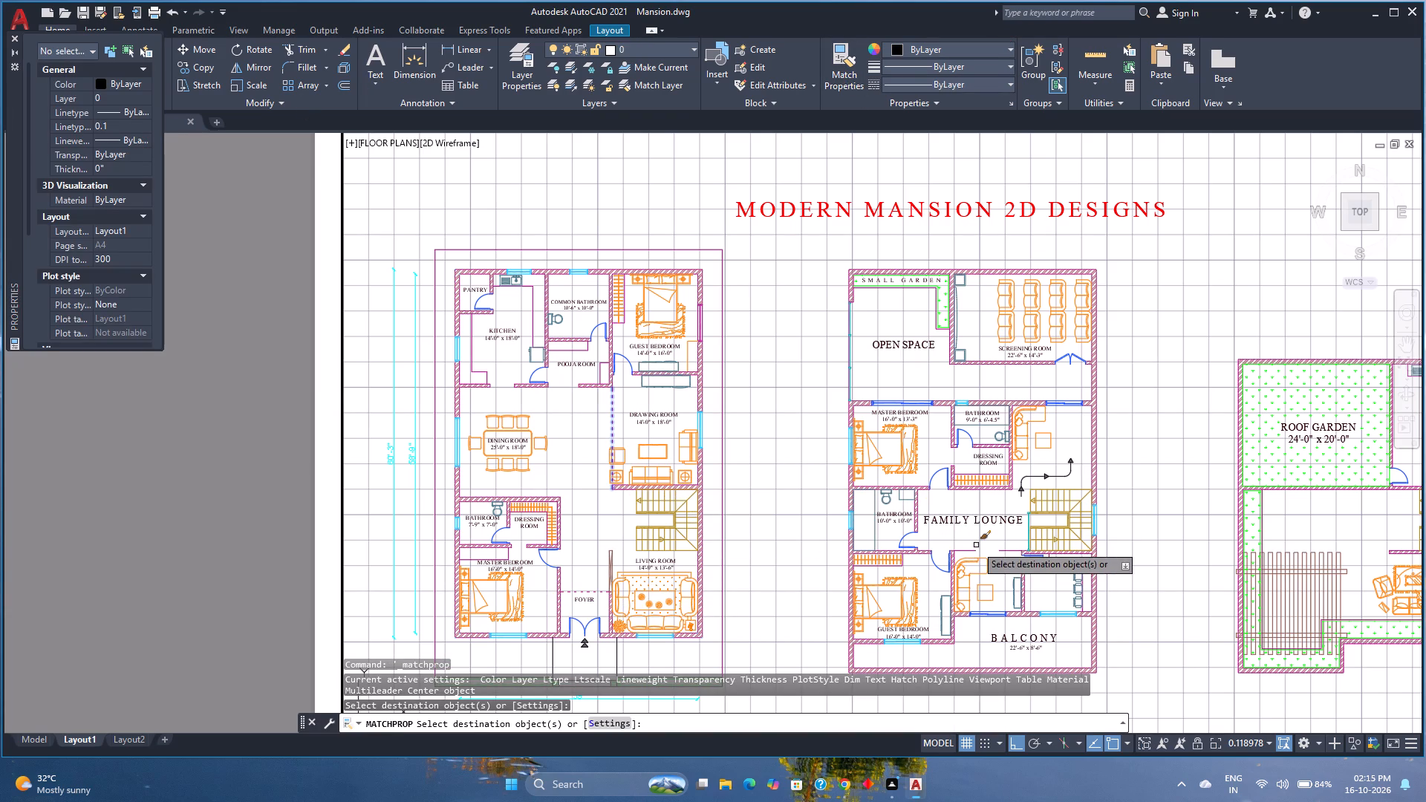
pyautogui.click(971, 550)
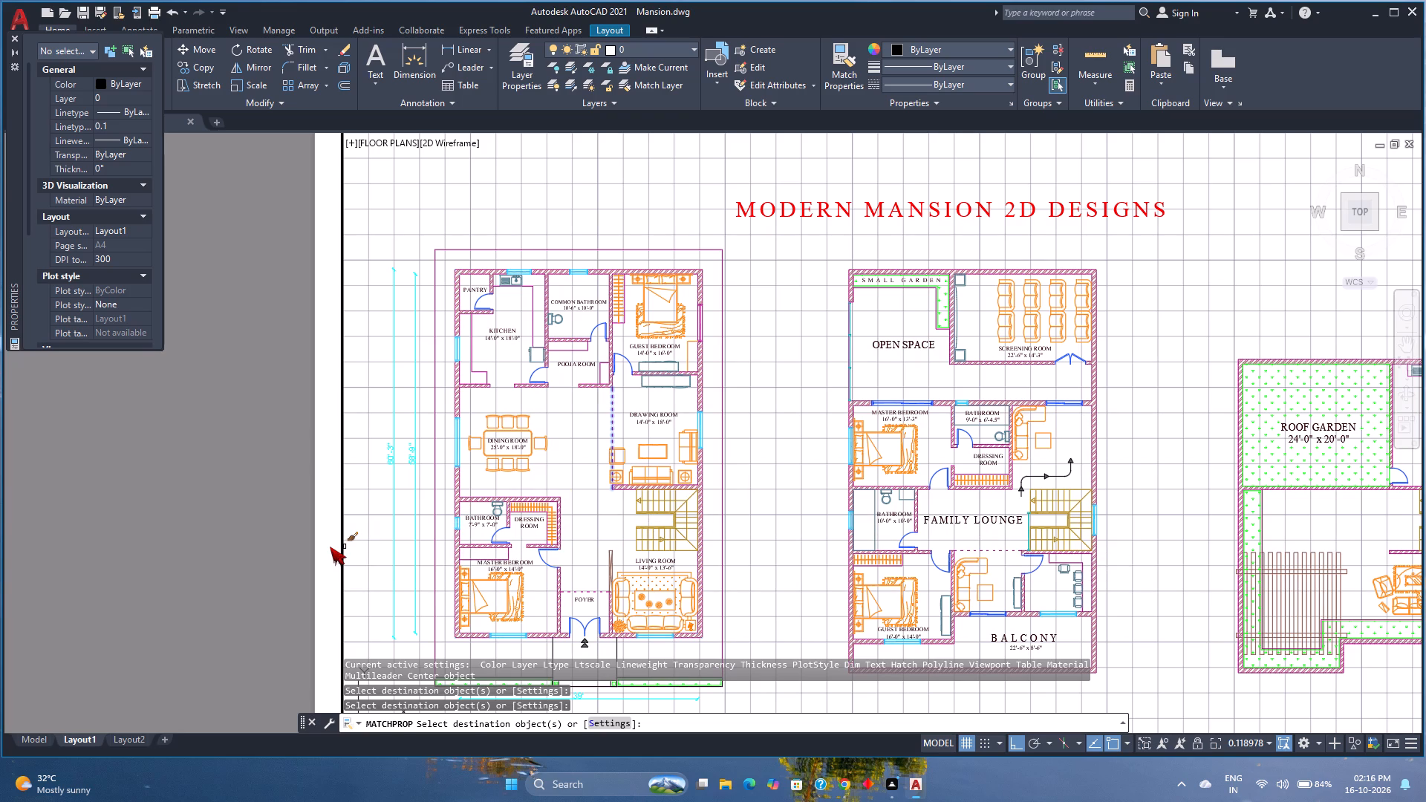
pyautogui.press('space')
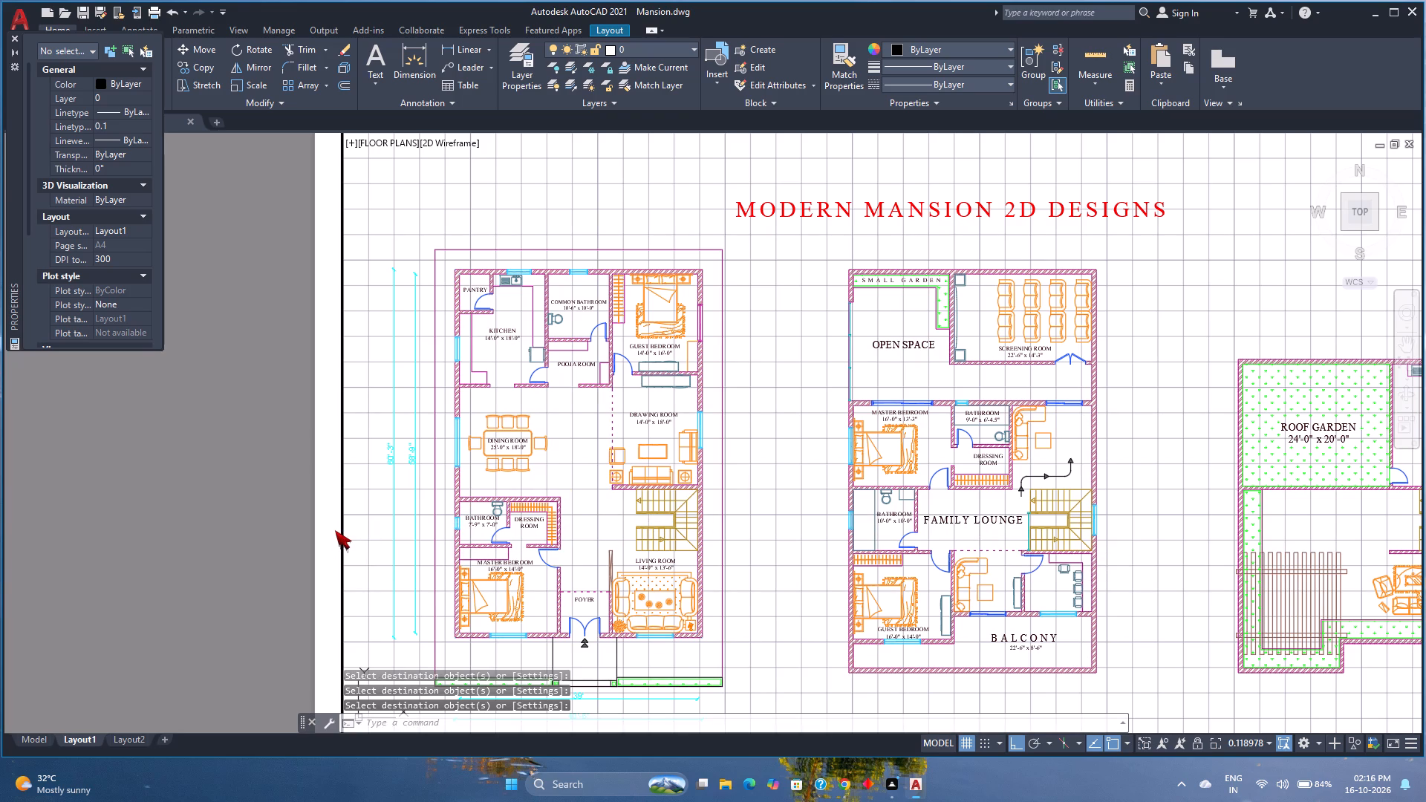
# Restore the saved FLOOR PLANS view in the viewport again and switch back to paper space.
pyautogui.scroll(-1, 335, 530)
pyautogui.scroll(1, 335, 530)
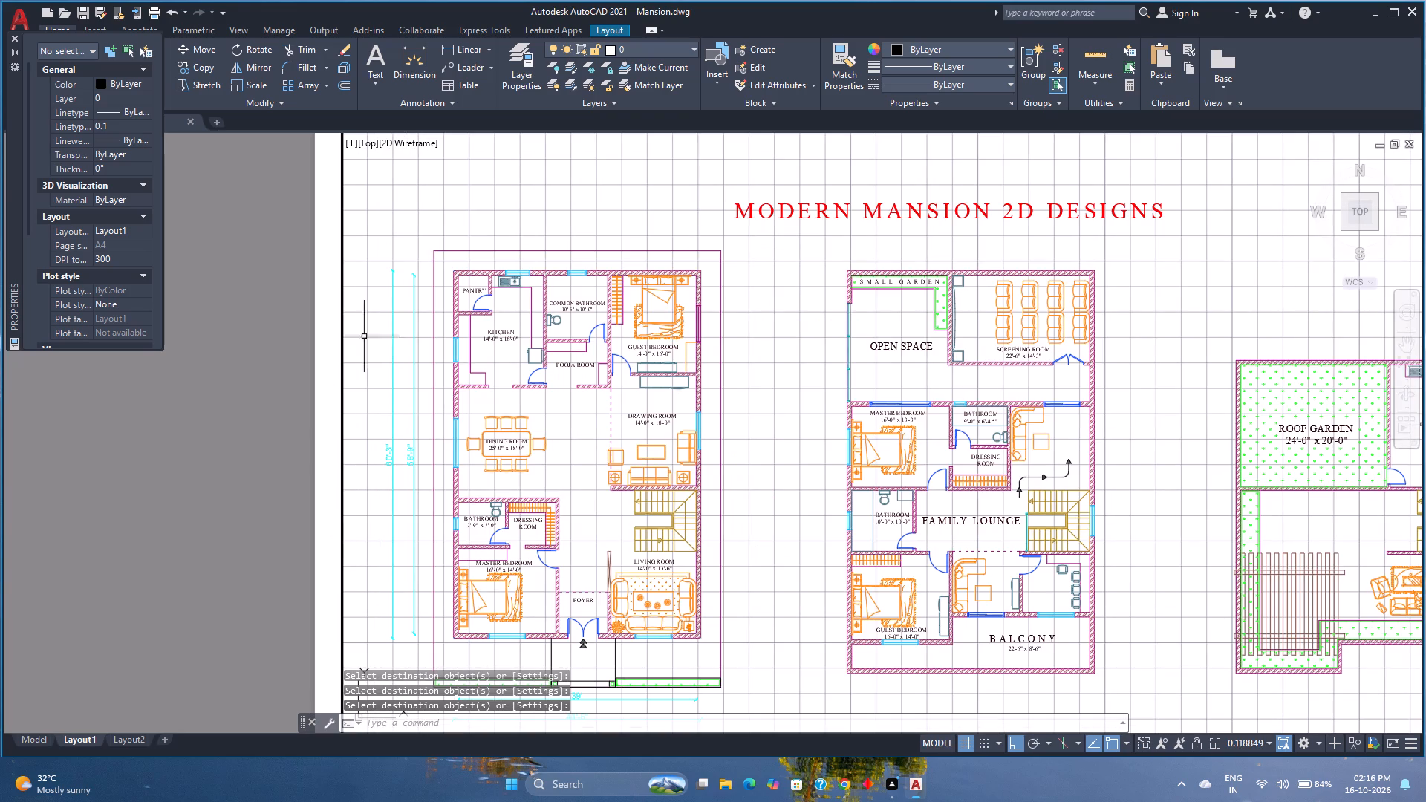
pyautogui.click(364, 146)
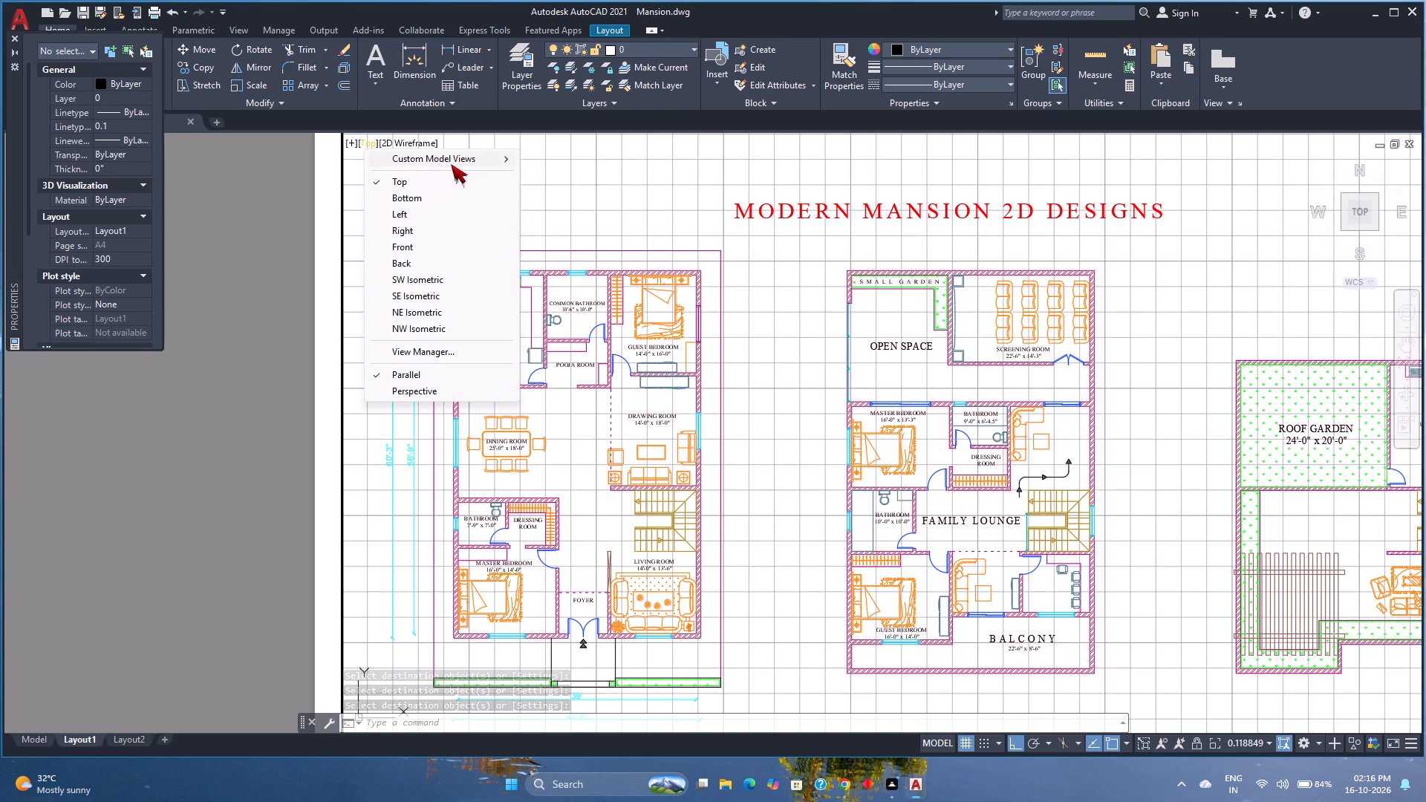
pyautogui.click(573, 170)
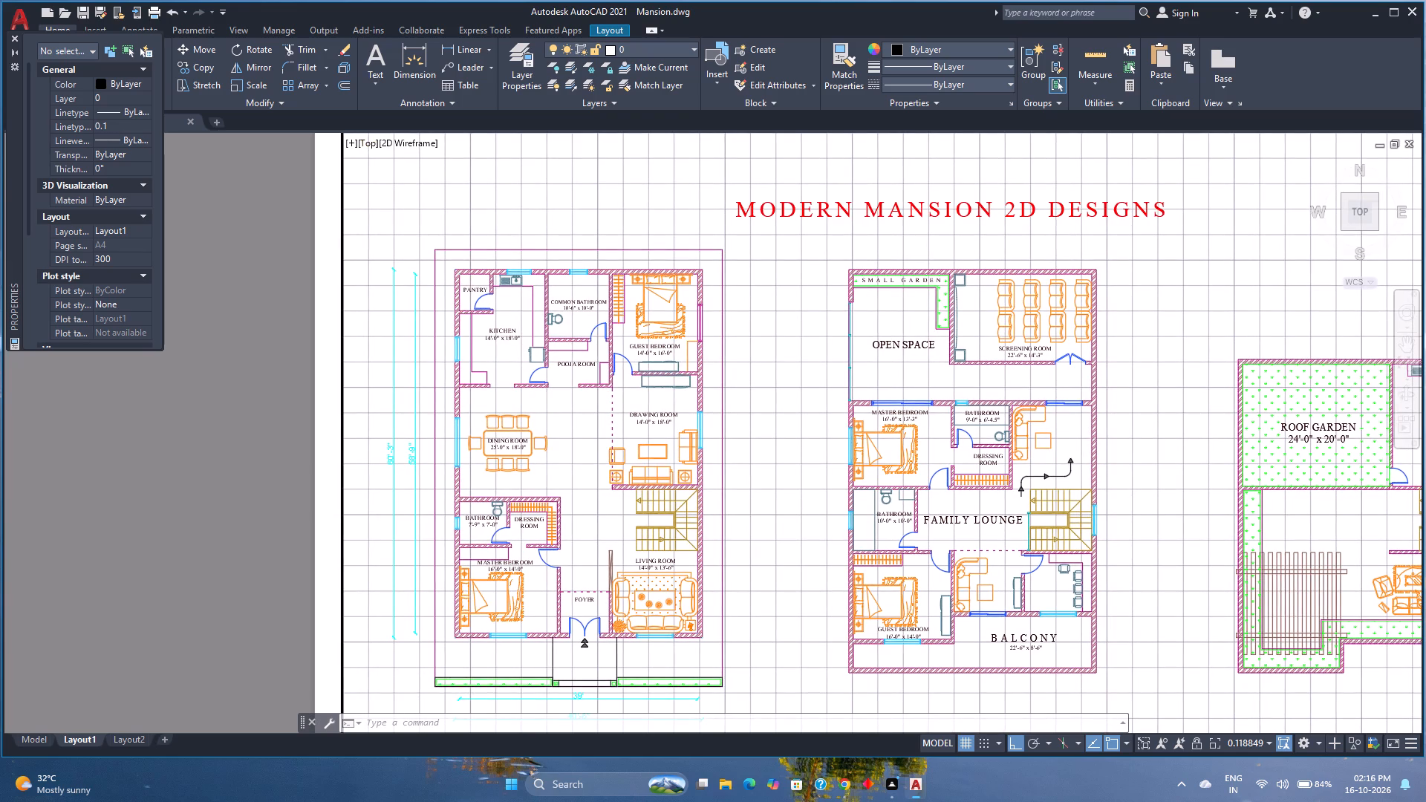
pyautogui.click(208, 451)
pyautogui.click(208, 451)
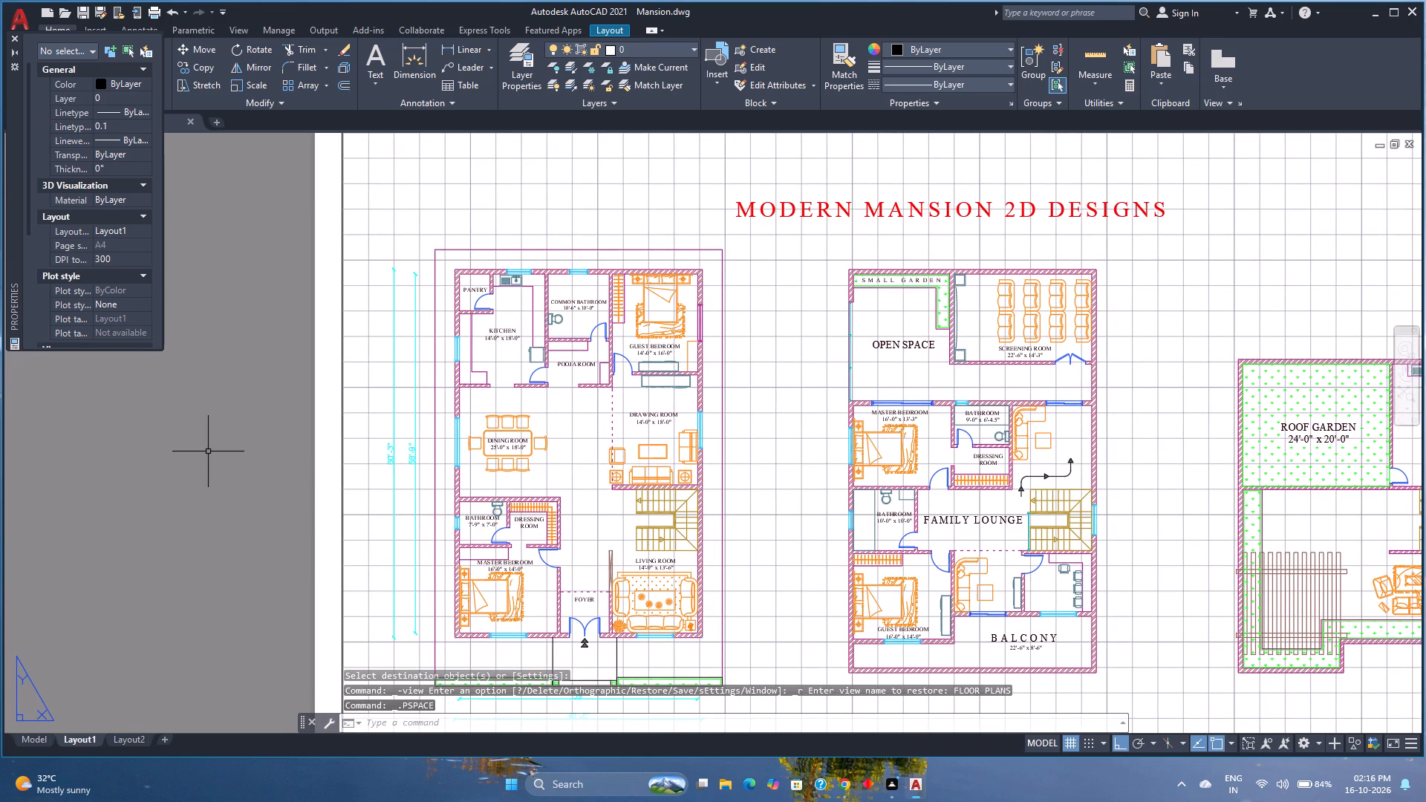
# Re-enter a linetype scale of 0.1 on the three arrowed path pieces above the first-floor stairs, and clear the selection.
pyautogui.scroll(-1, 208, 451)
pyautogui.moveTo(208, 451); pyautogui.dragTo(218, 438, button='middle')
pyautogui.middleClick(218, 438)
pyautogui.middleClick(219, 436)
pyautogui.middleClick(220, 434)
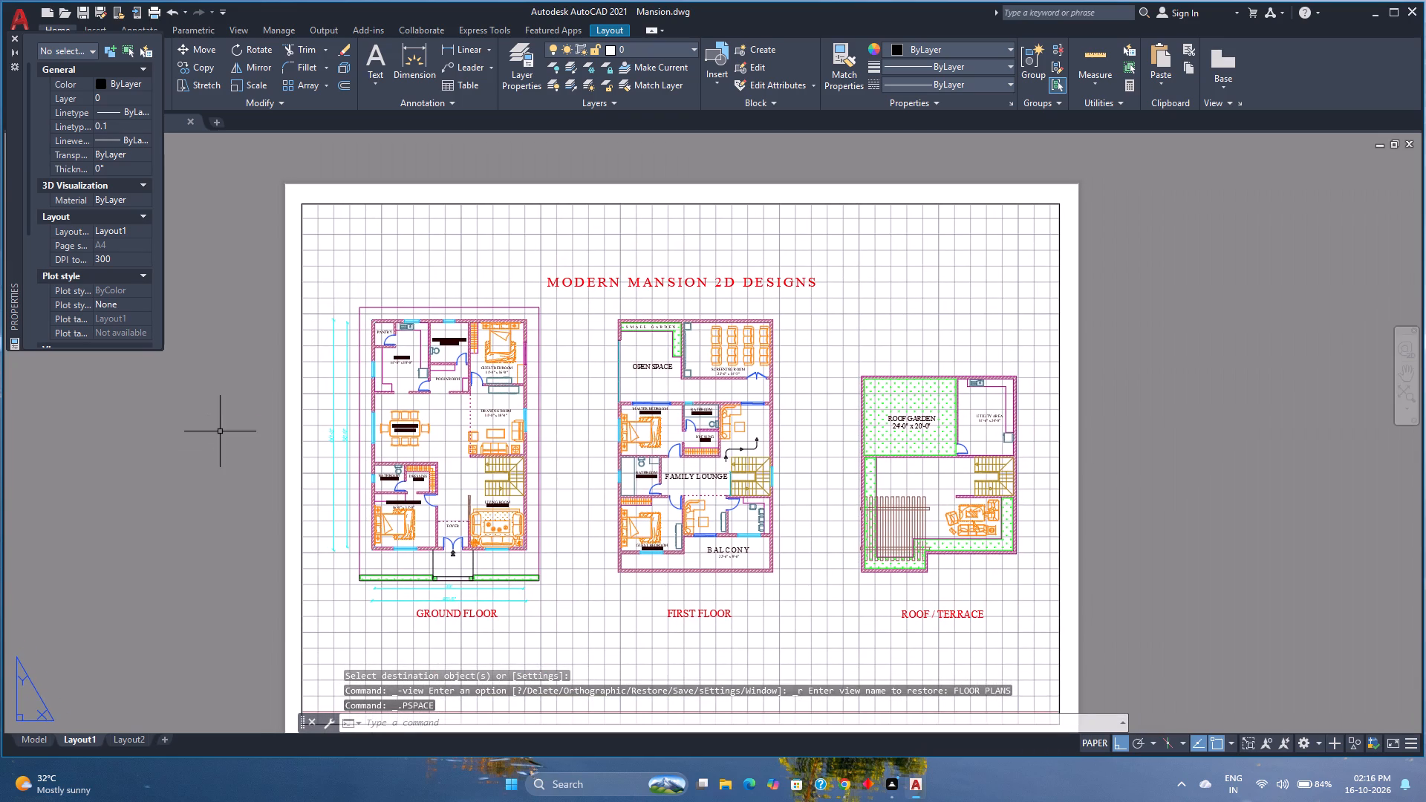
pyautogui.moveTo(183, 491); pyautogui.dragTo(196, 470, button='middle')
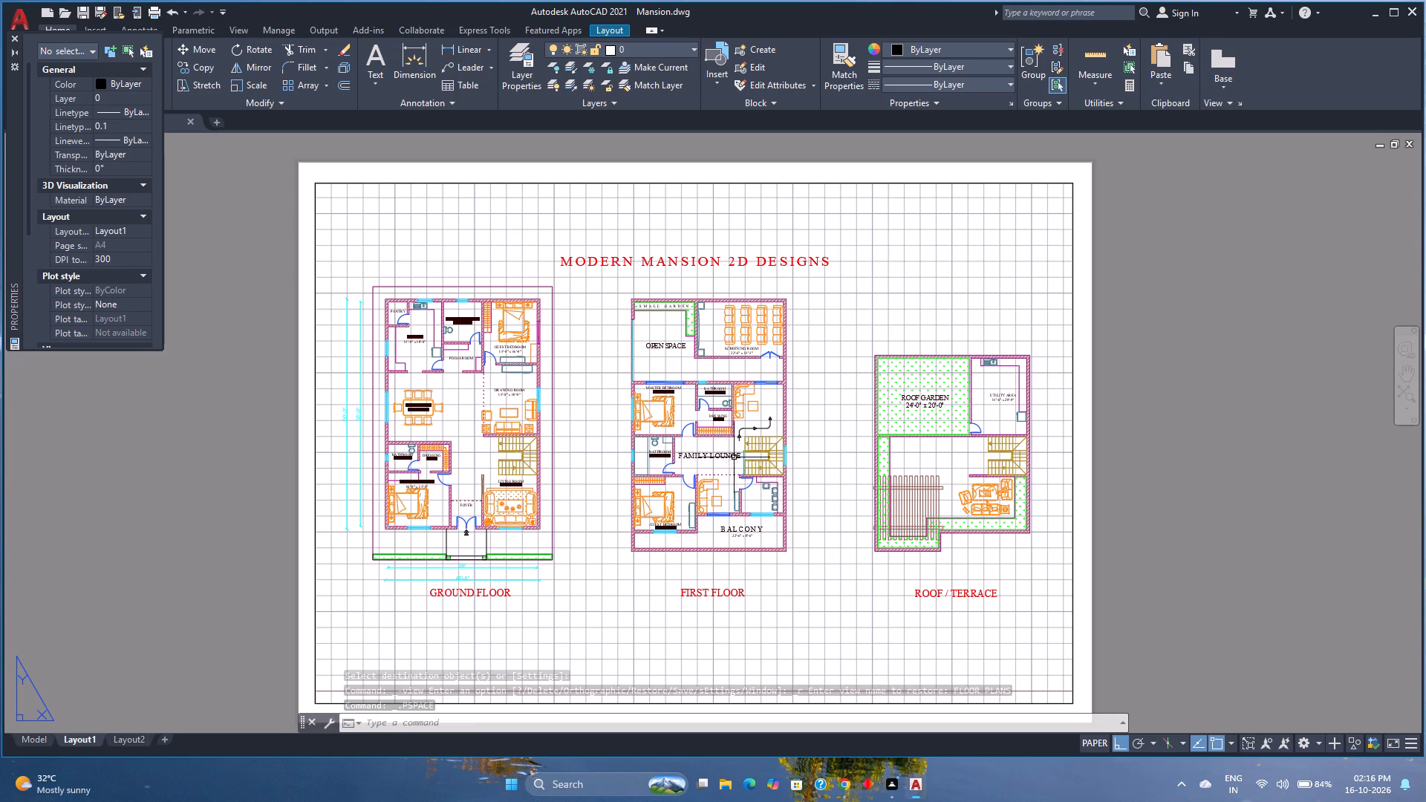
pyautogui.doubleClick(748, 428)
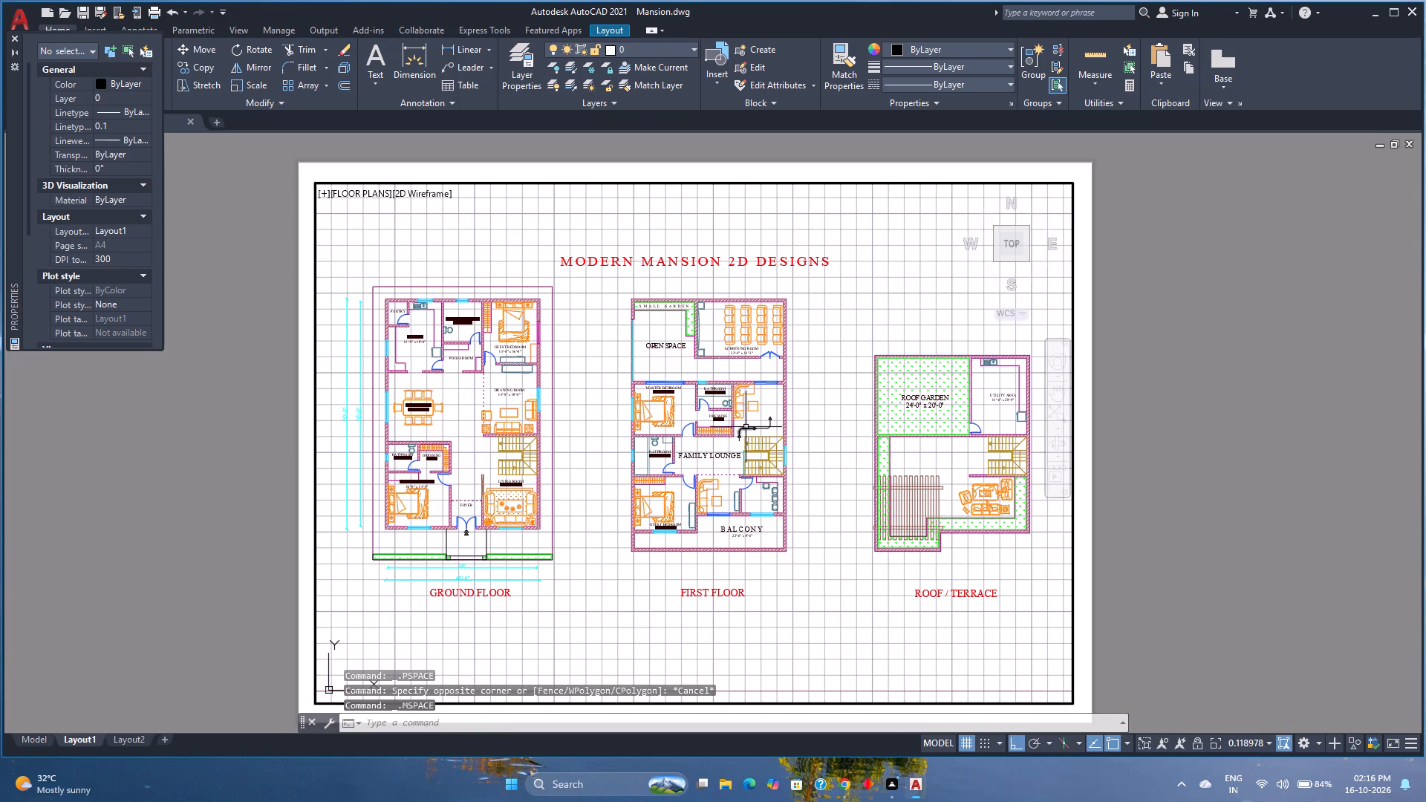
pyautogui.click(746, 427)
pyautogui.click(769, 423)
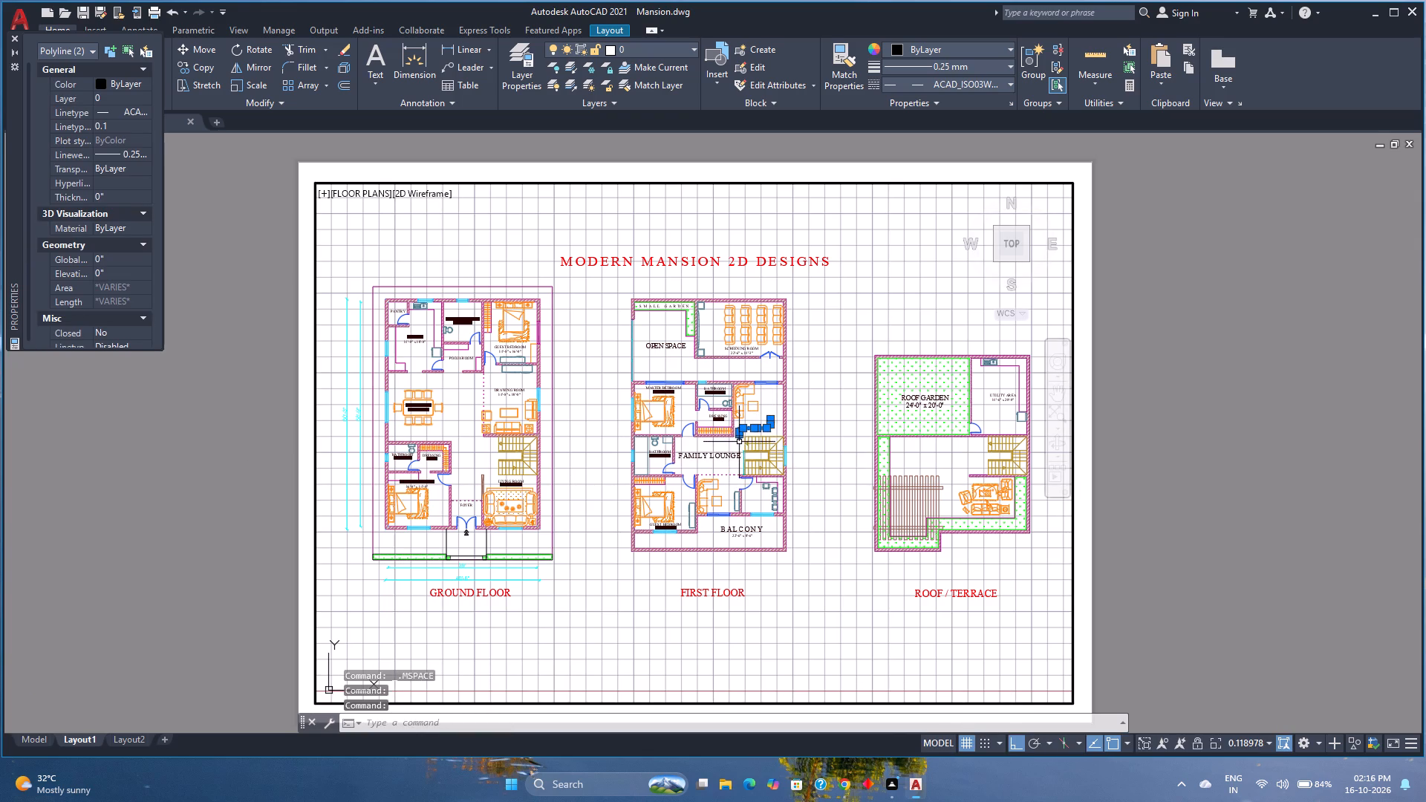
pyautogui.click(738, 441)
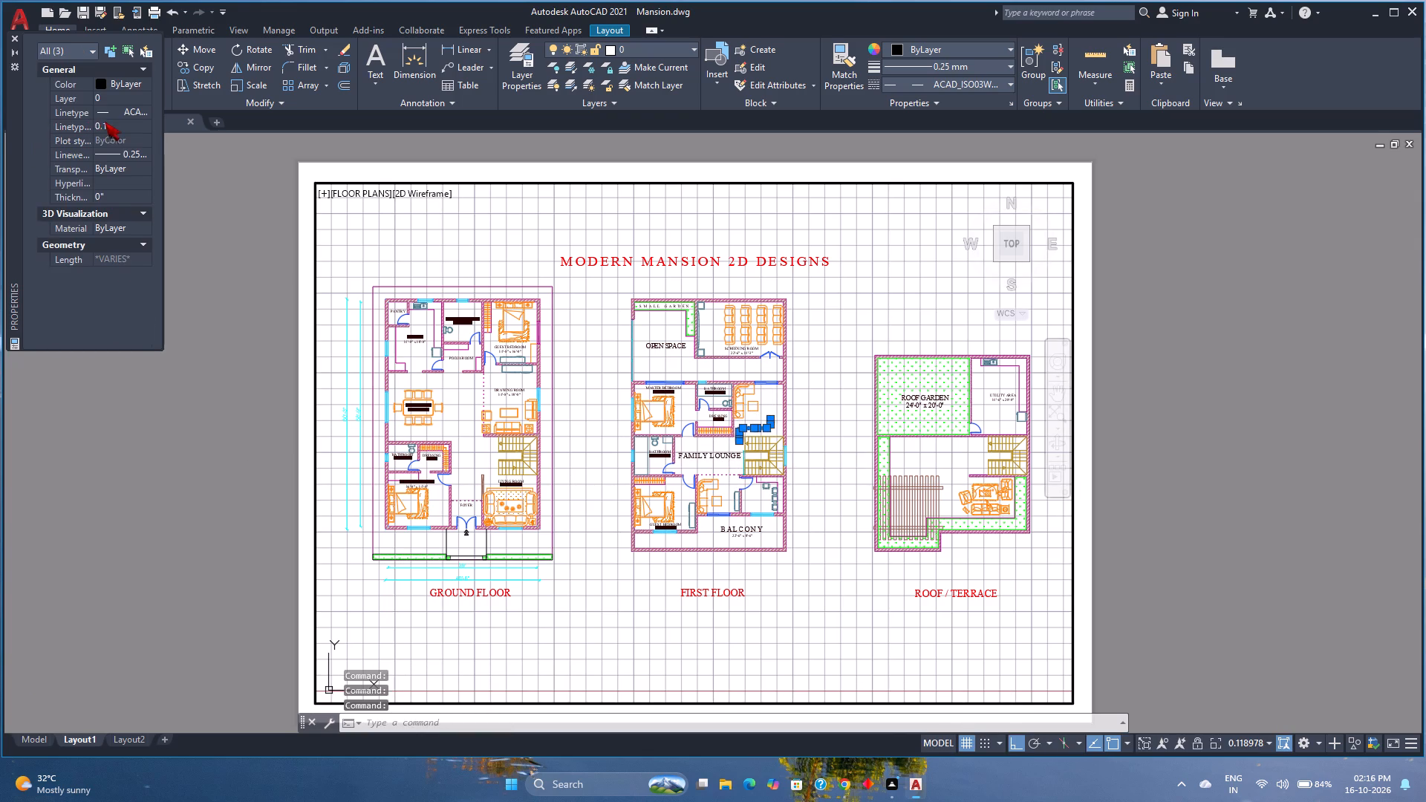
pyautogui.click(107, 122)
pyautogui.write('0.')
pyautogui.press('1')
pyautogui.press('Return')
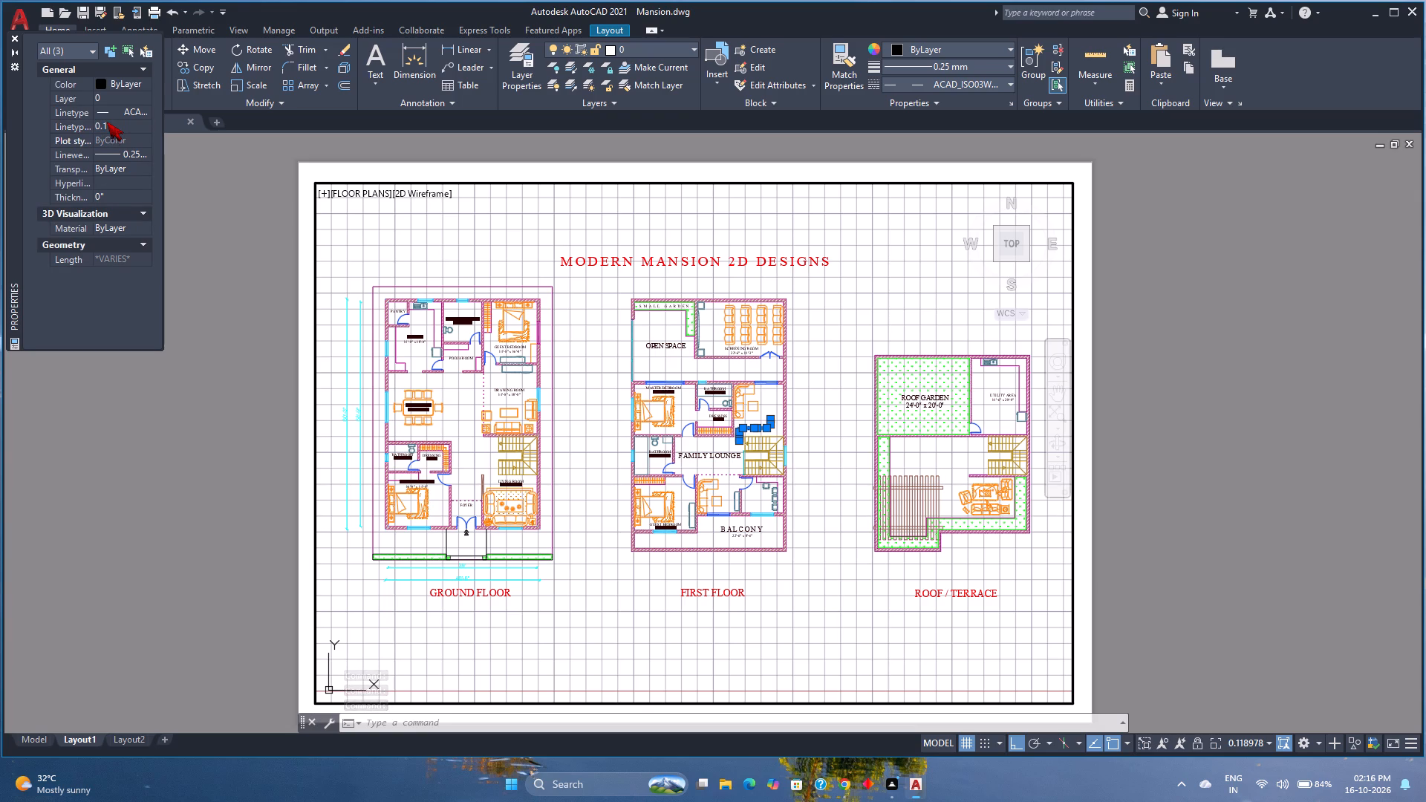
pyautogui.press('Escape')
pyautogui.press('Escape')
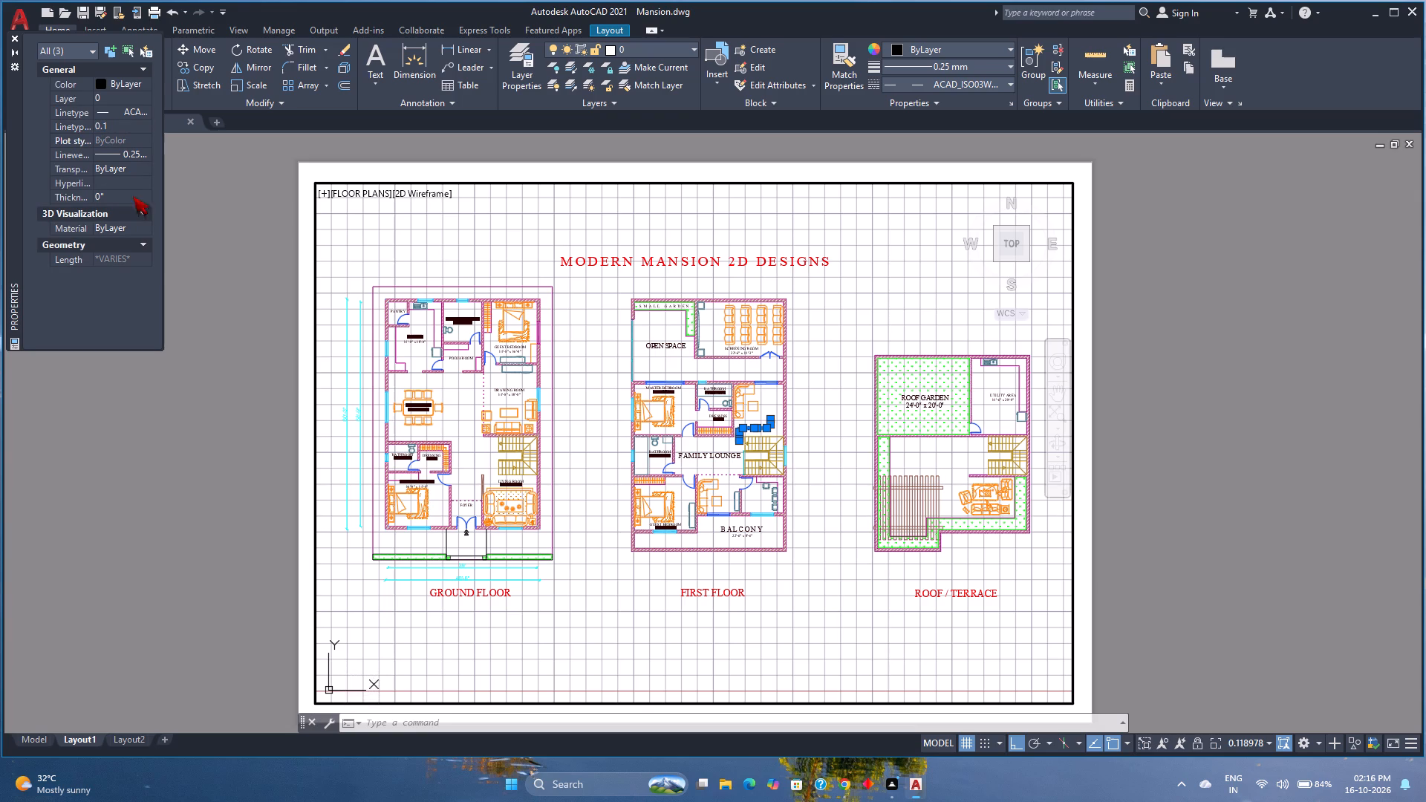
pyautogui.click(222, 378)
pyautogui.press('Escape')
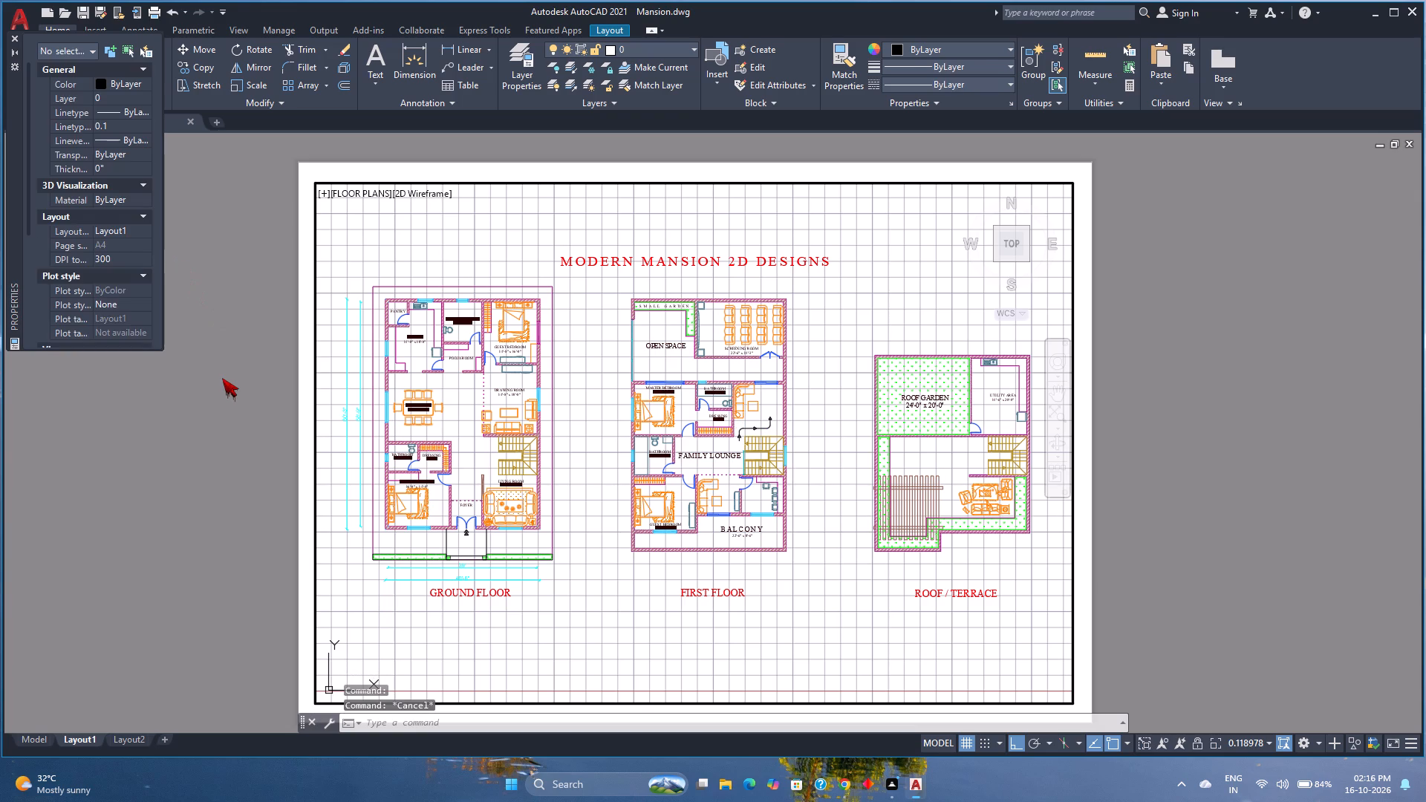
# Set the linetype scale of all three arrowed path pieces above the first-floor stairs to 0.05, and clear the selection.
pyautogui.click(741, 431)
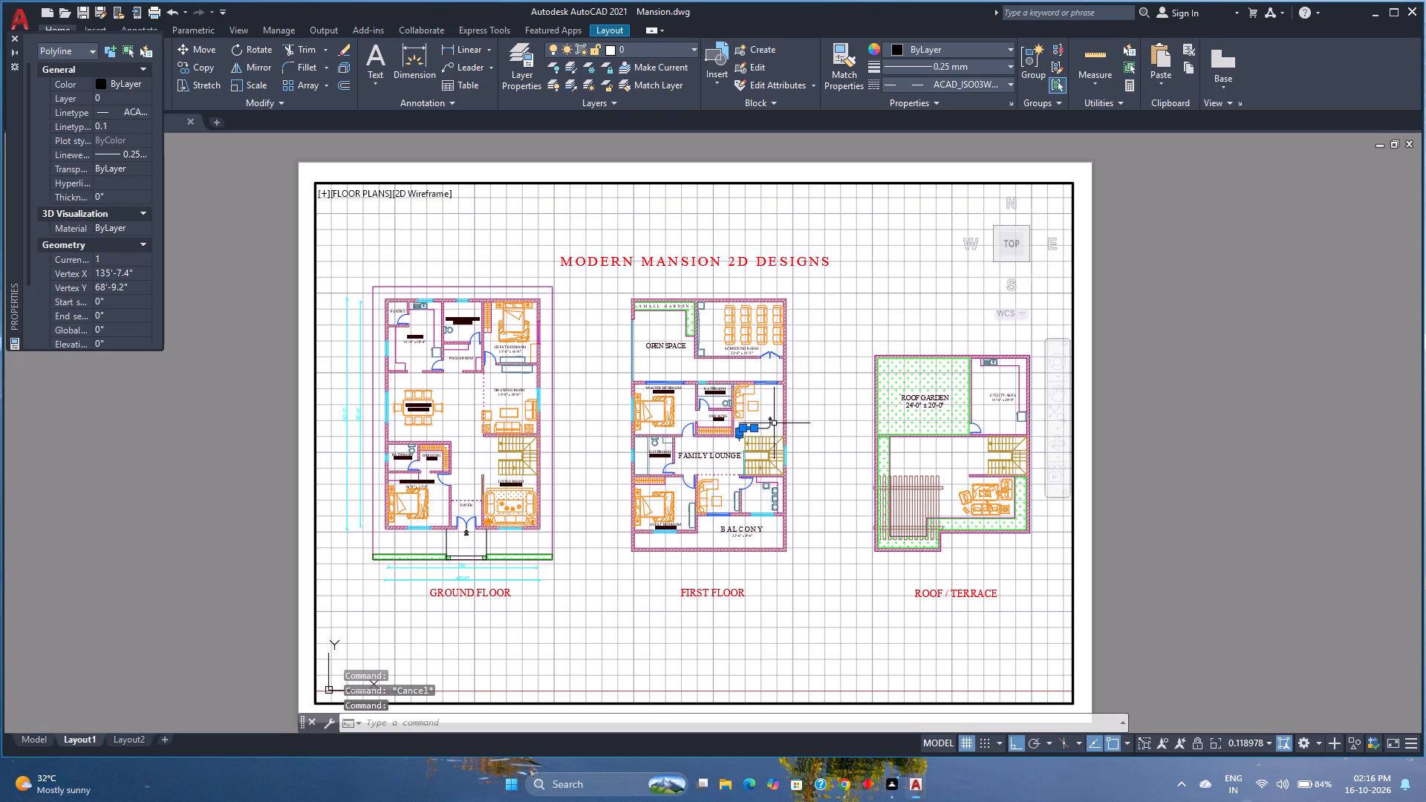
pyautogui.click(766, 426)
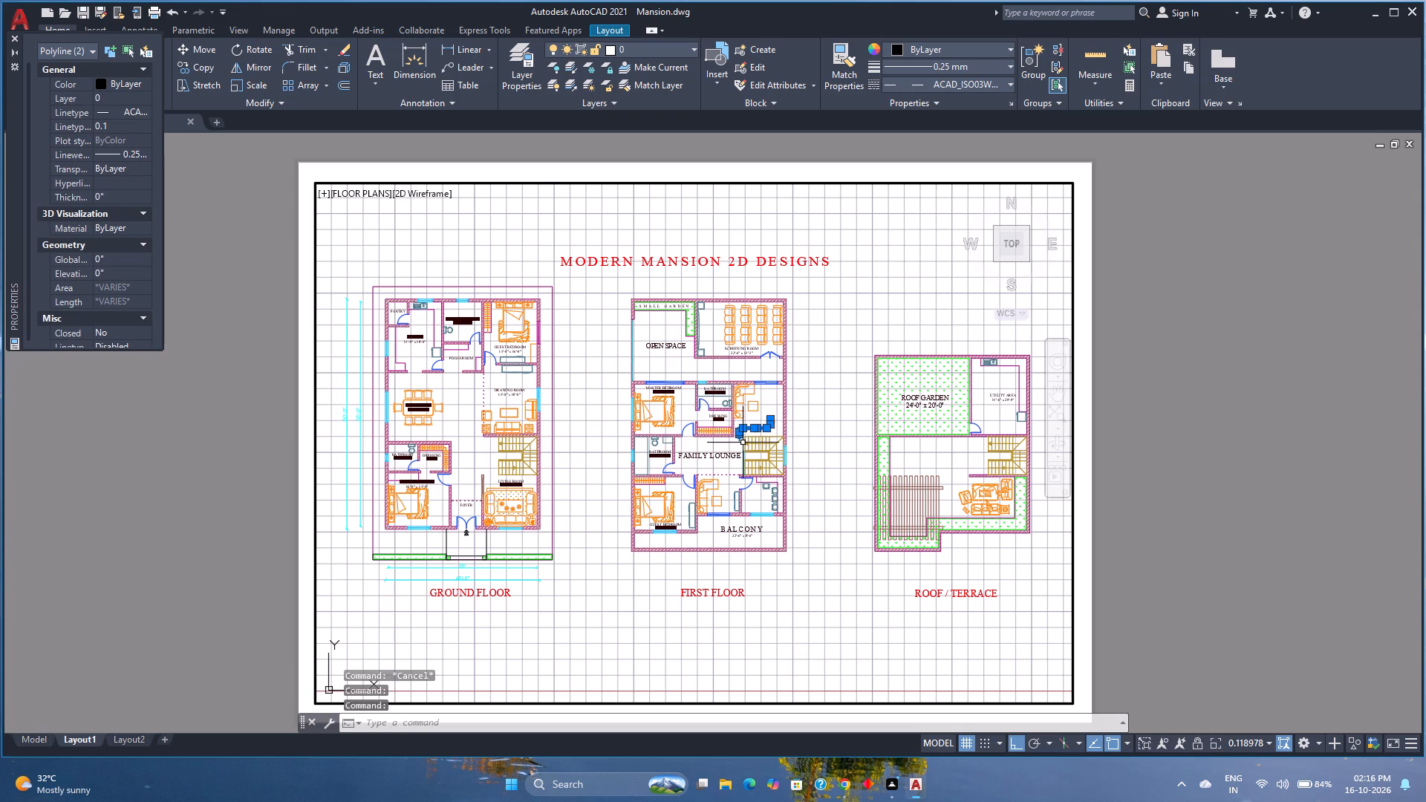
pyautogui.click(738, 440)
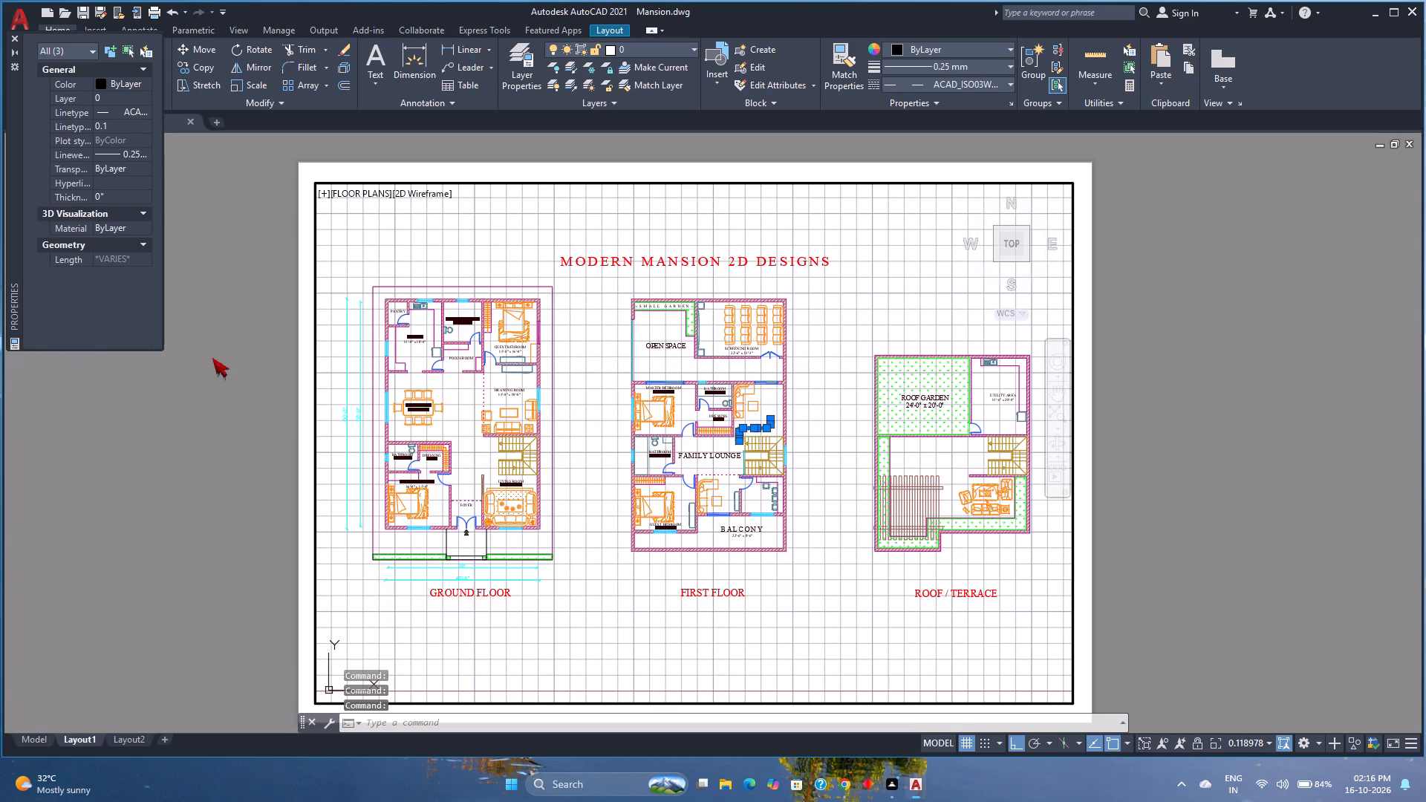
pyautogui.click(115, 131)
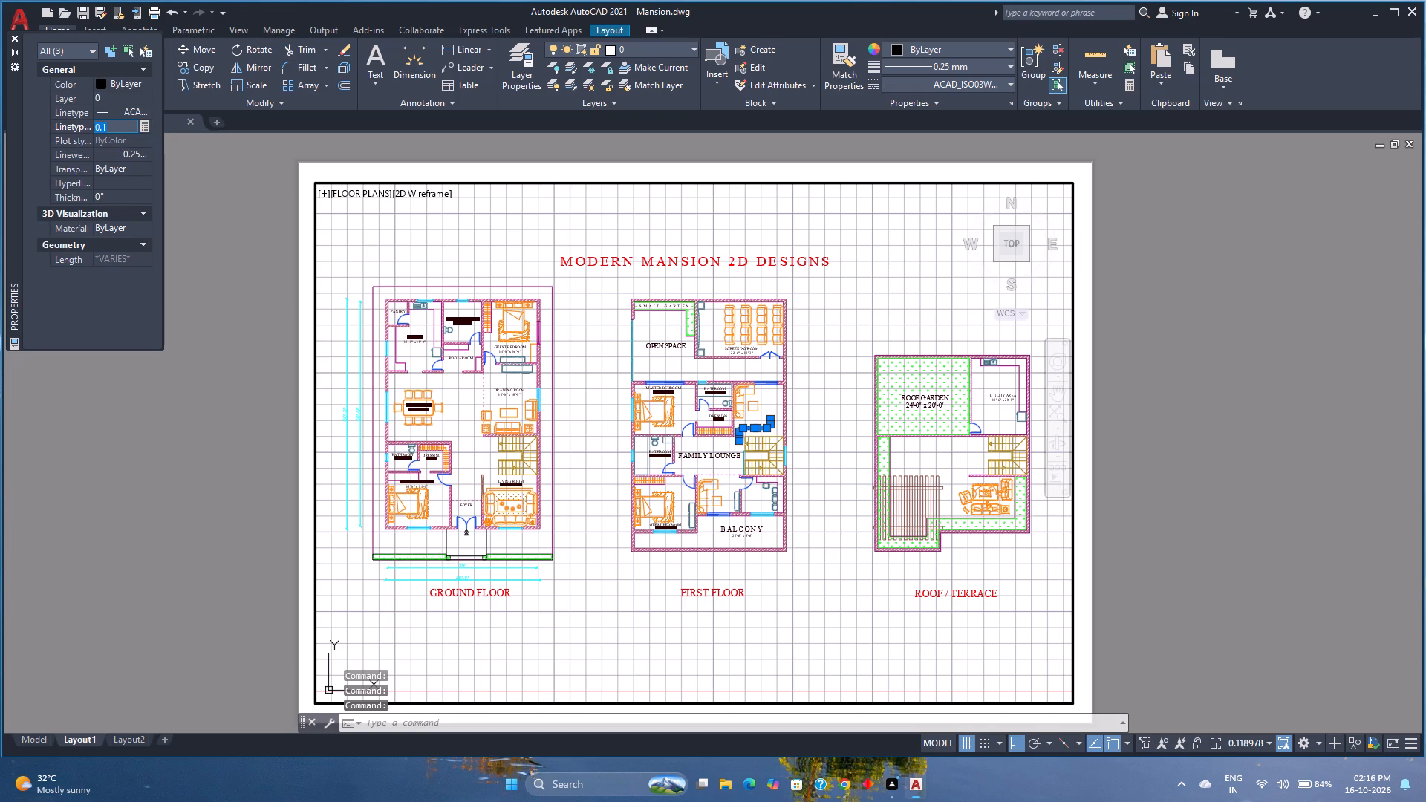
pyautogui.write('0.05')
pyautogui.press('Return')
pyautogui.press('Escape')
pyautogui.press('Escape')
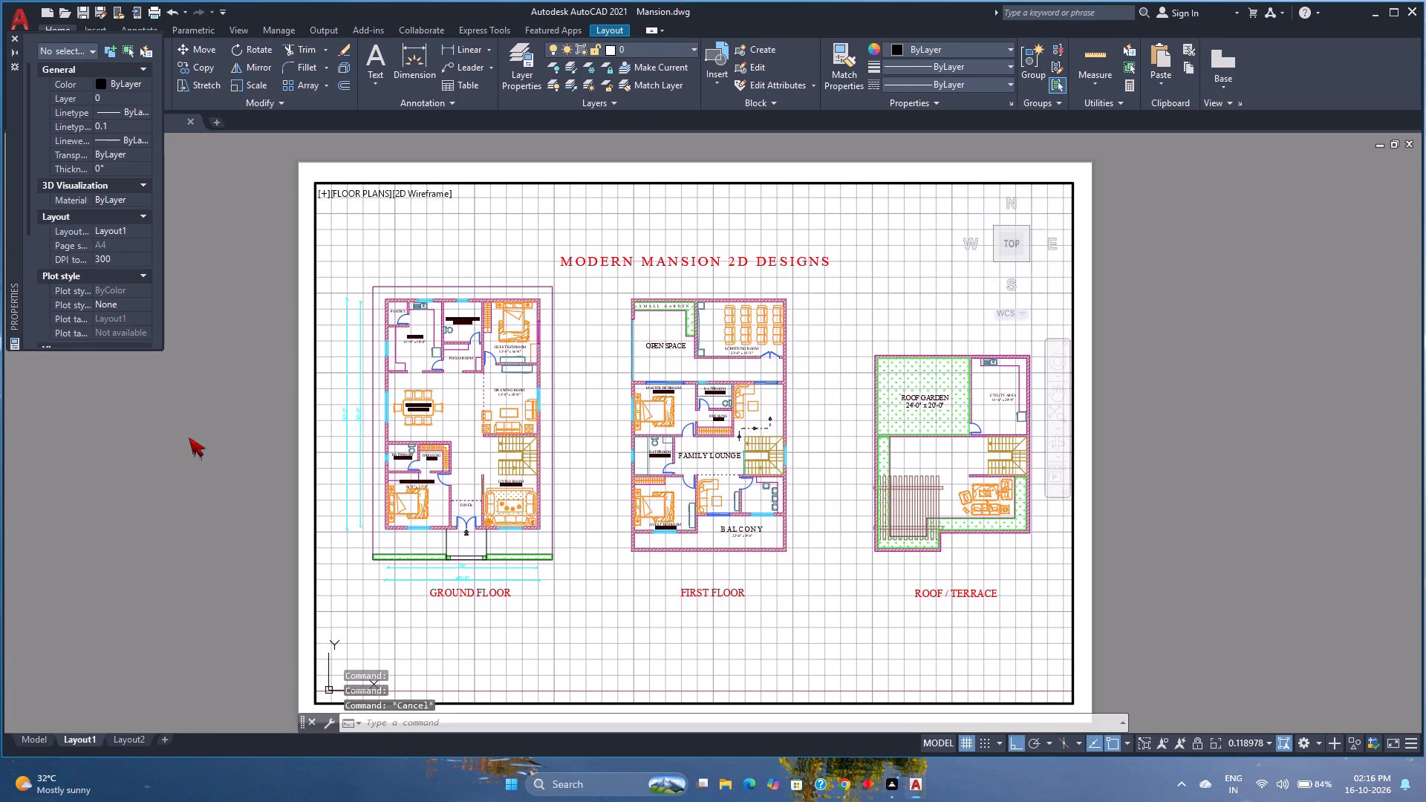
# Set the linetype scale of all three arrowed path pieces above the first-floor stairs to 0.03, and clear the selection.
pyautogui.click(746, 429)
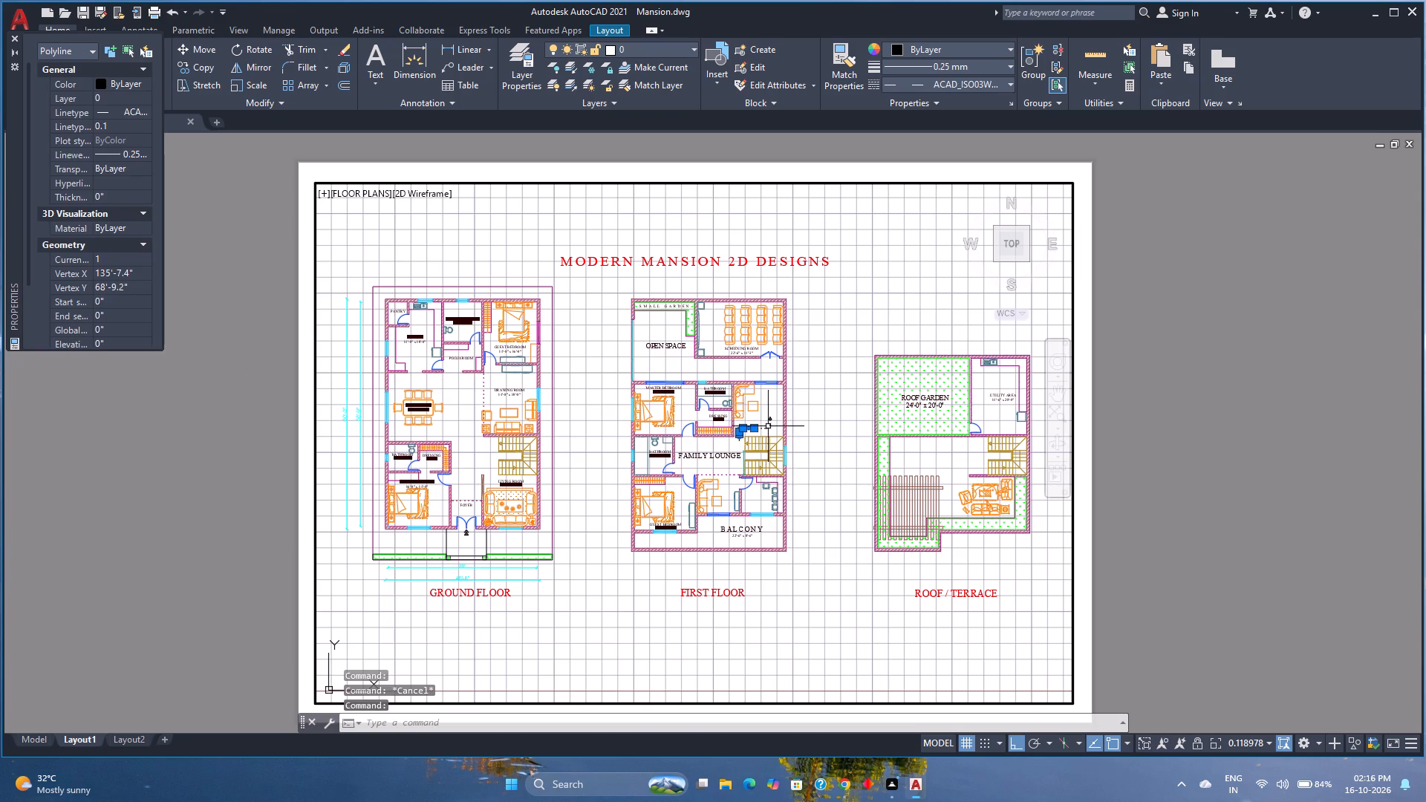
pyautogui.click(768, 426)
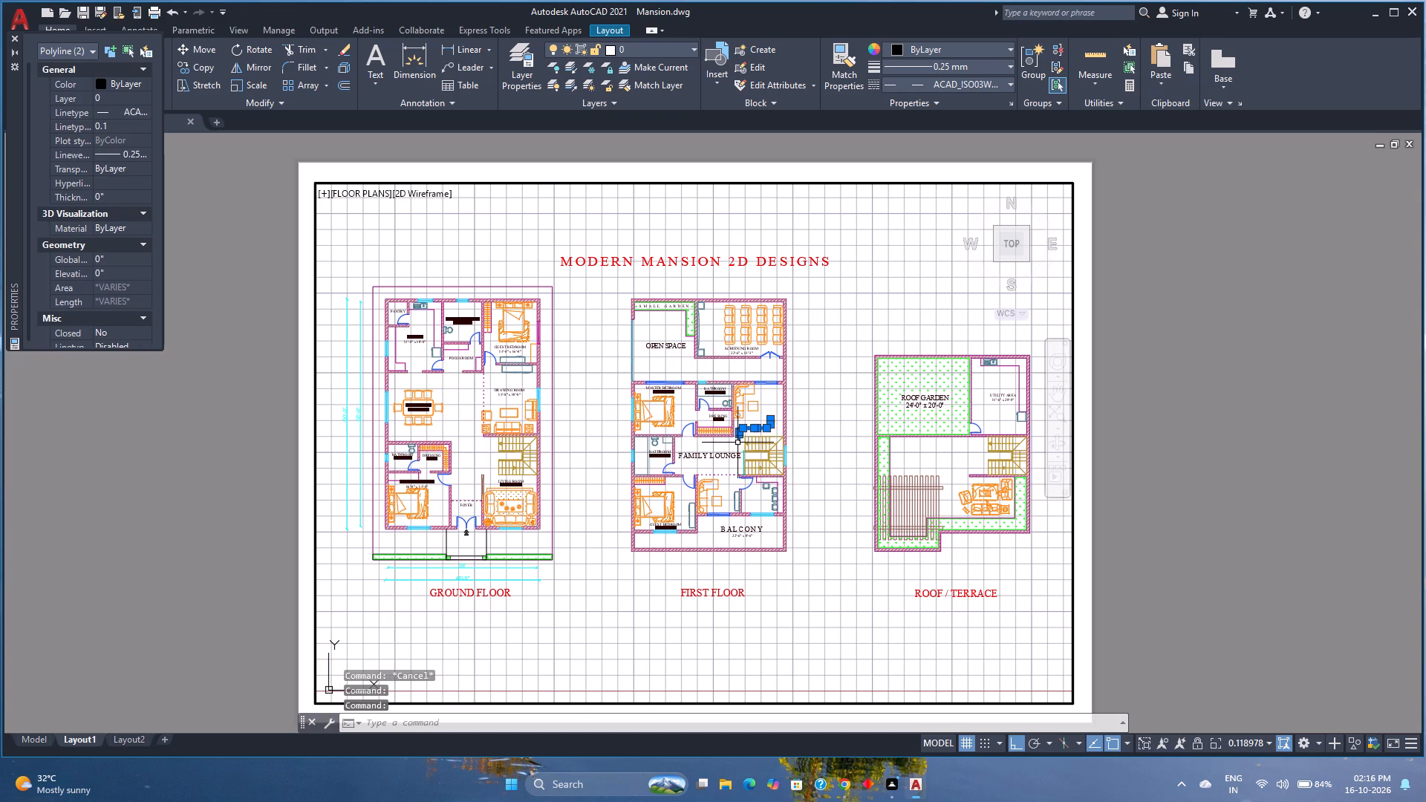
pyautogui.click(740, 442)
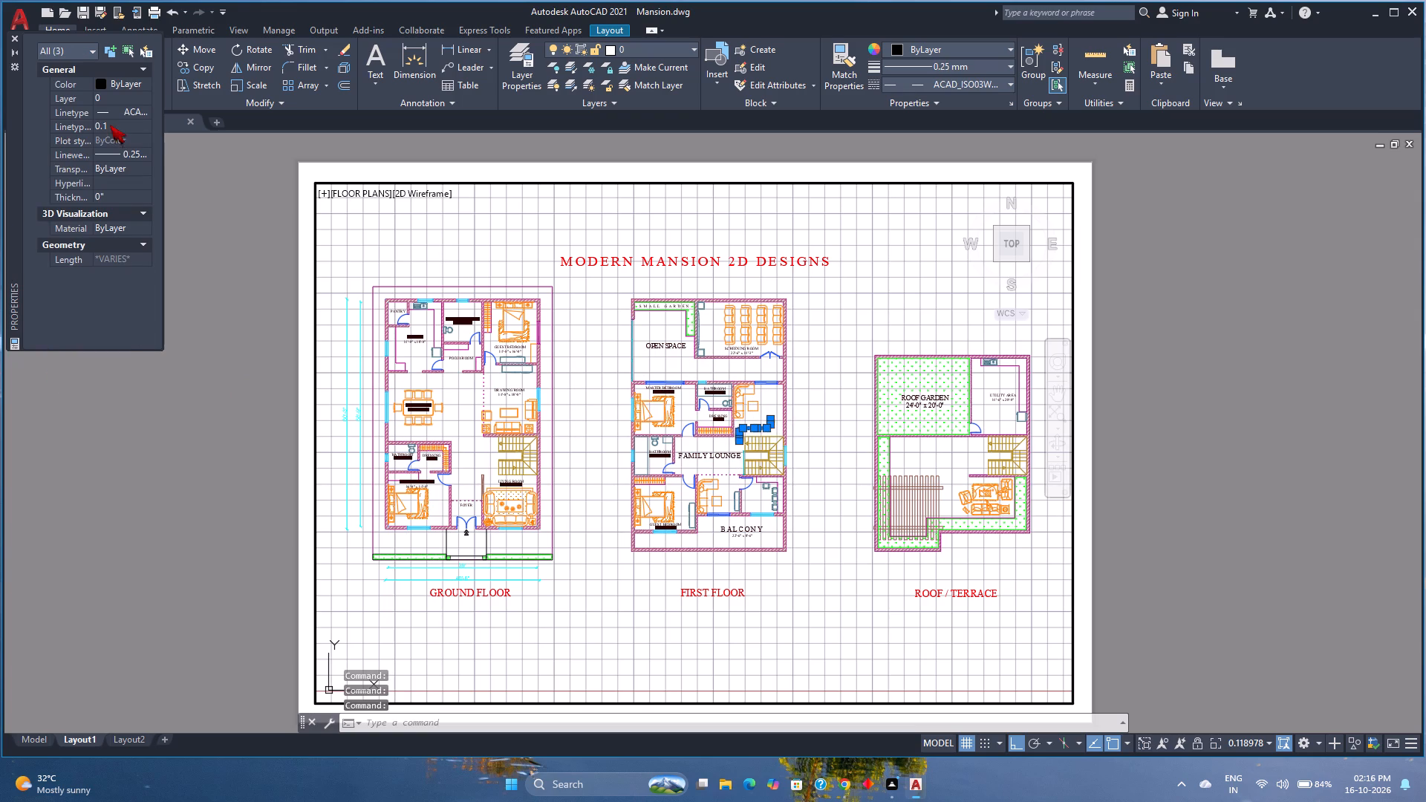
pyautogui.click(117, 120)
pyautogui.write('0.0')
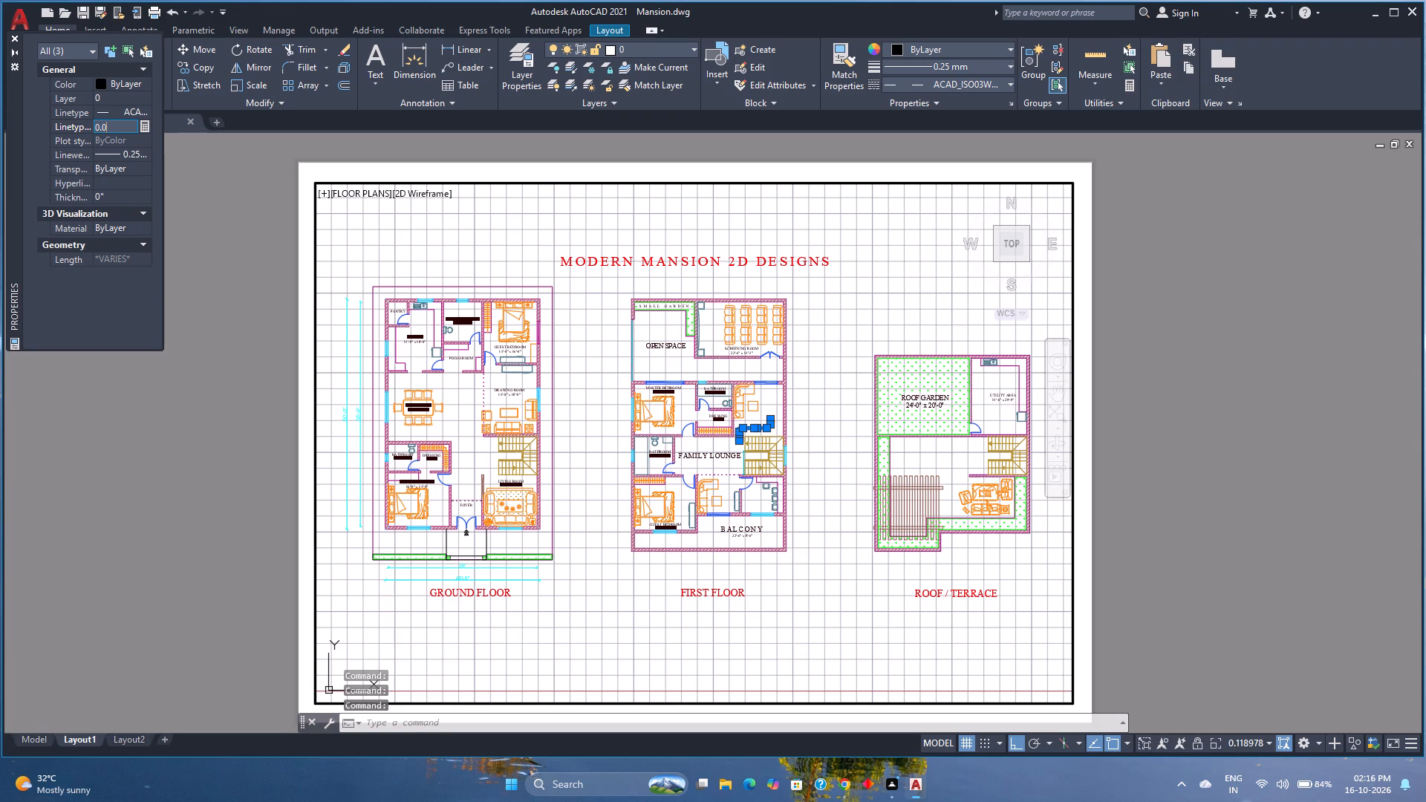
pyautogui.press('3')
pyautogui.press('Return')
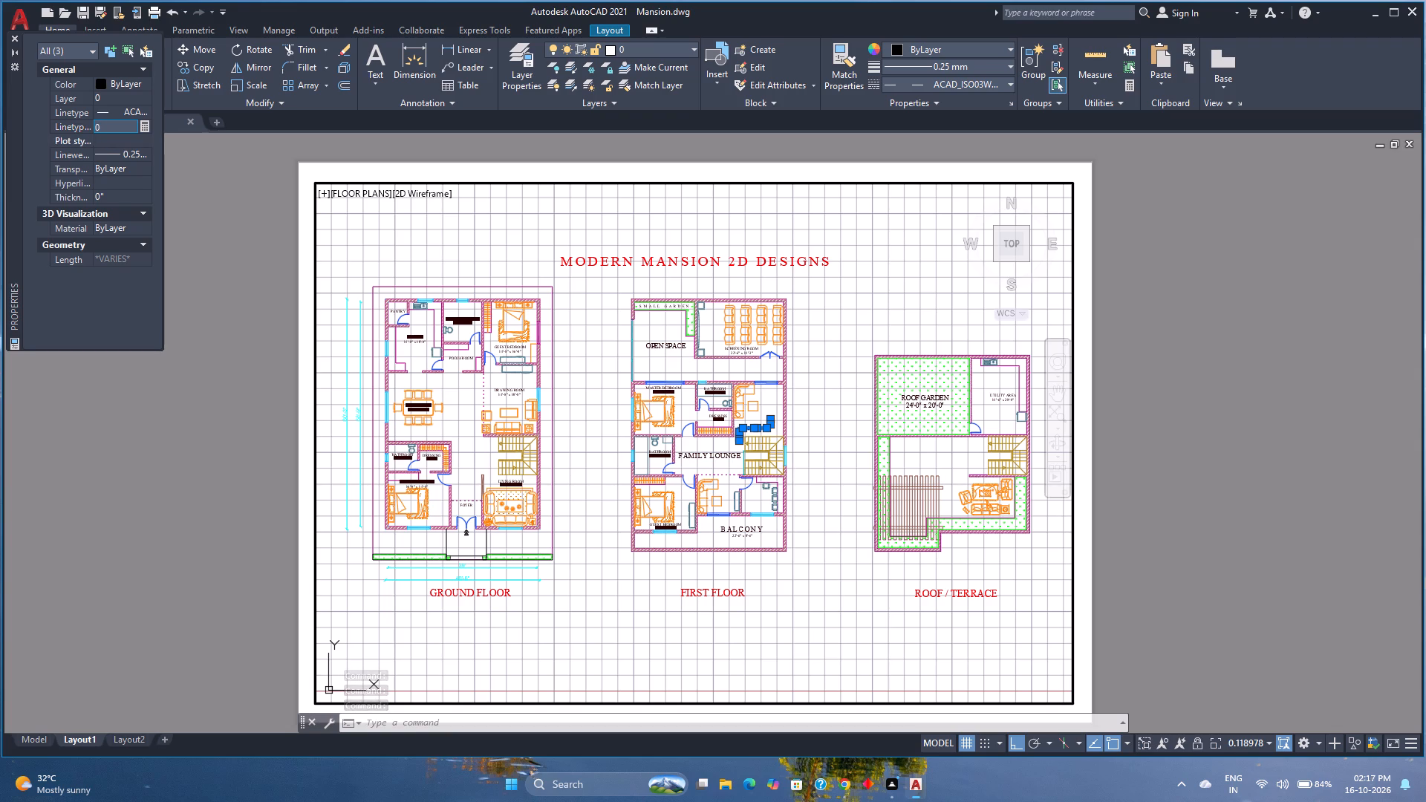
pyautogui.press('Escape')
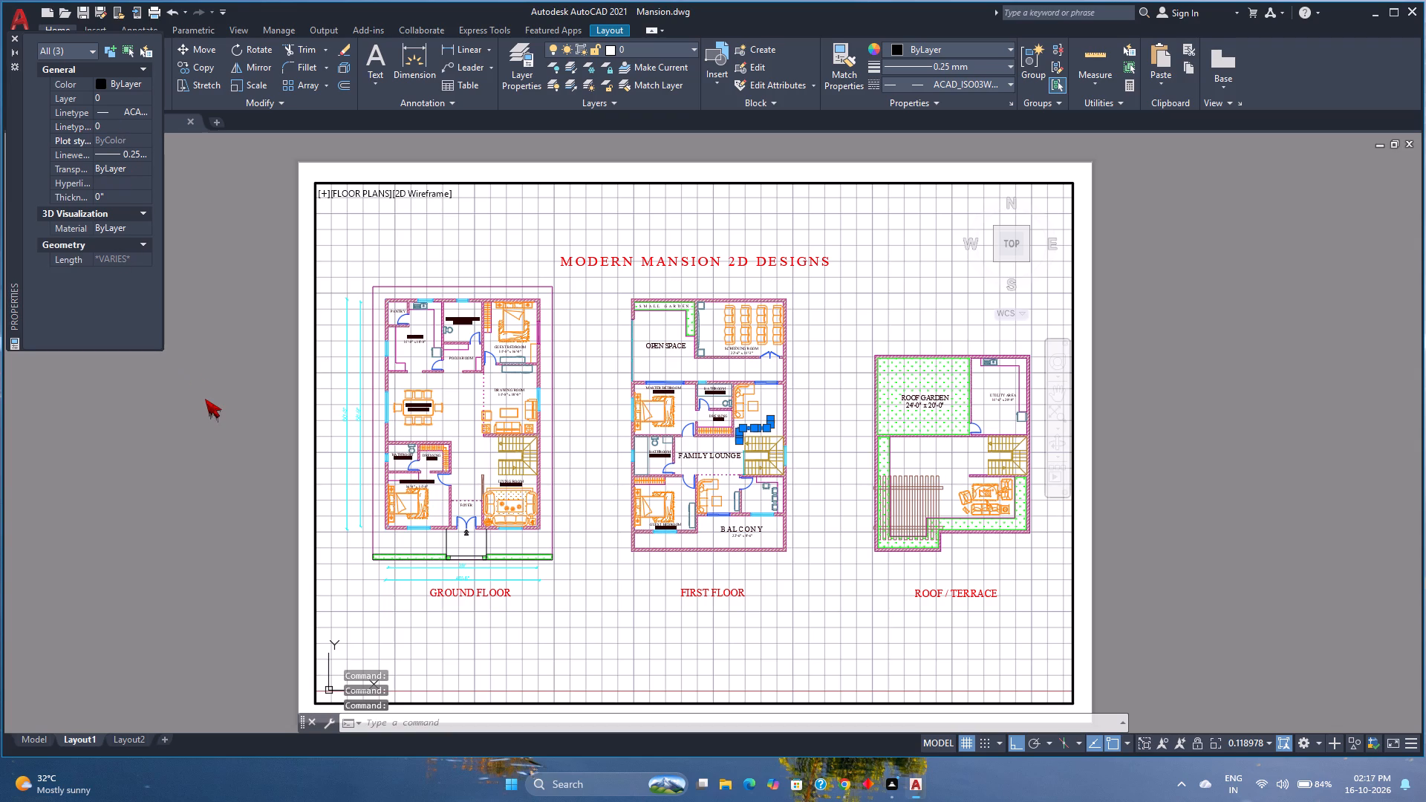
pyautogui.click(205, 399)
pyautogui.press('Escape')
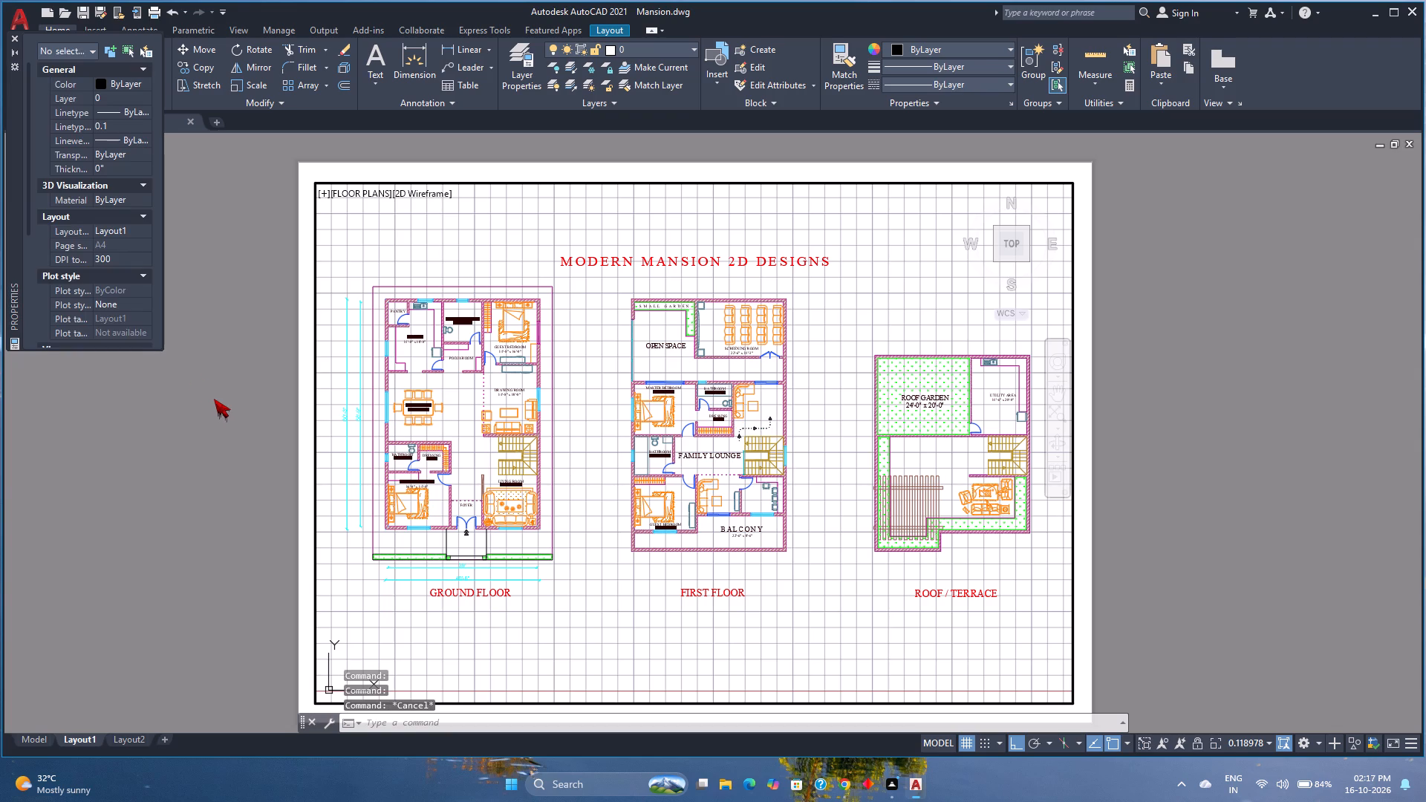
# Preview the single-sheet plot of Layout1, examine the arrowed path above the first-floor stairs and the whole sheet, and leave without plotting.
pyautogui.hotkey('ctrl', 'p')
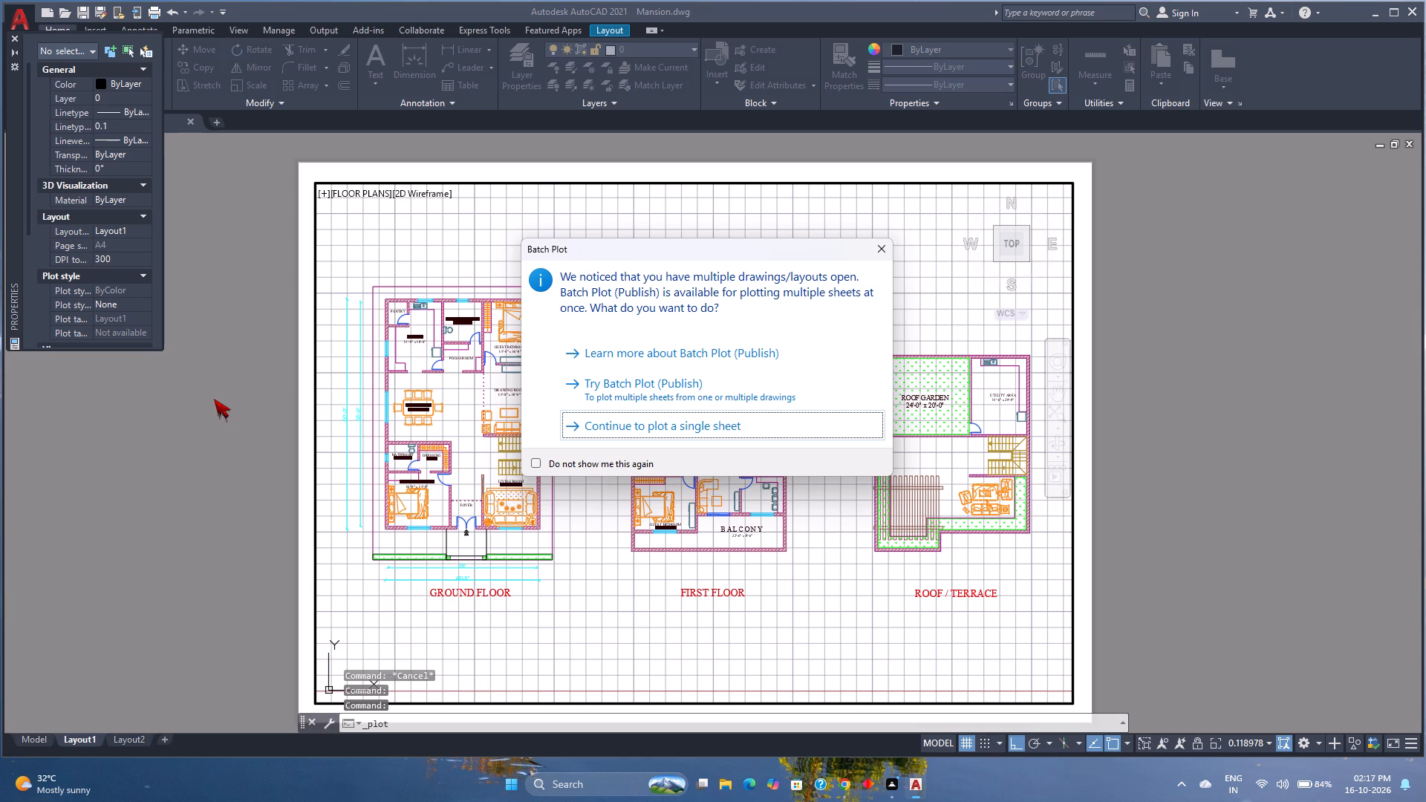
pyautogui.click(611, 418)
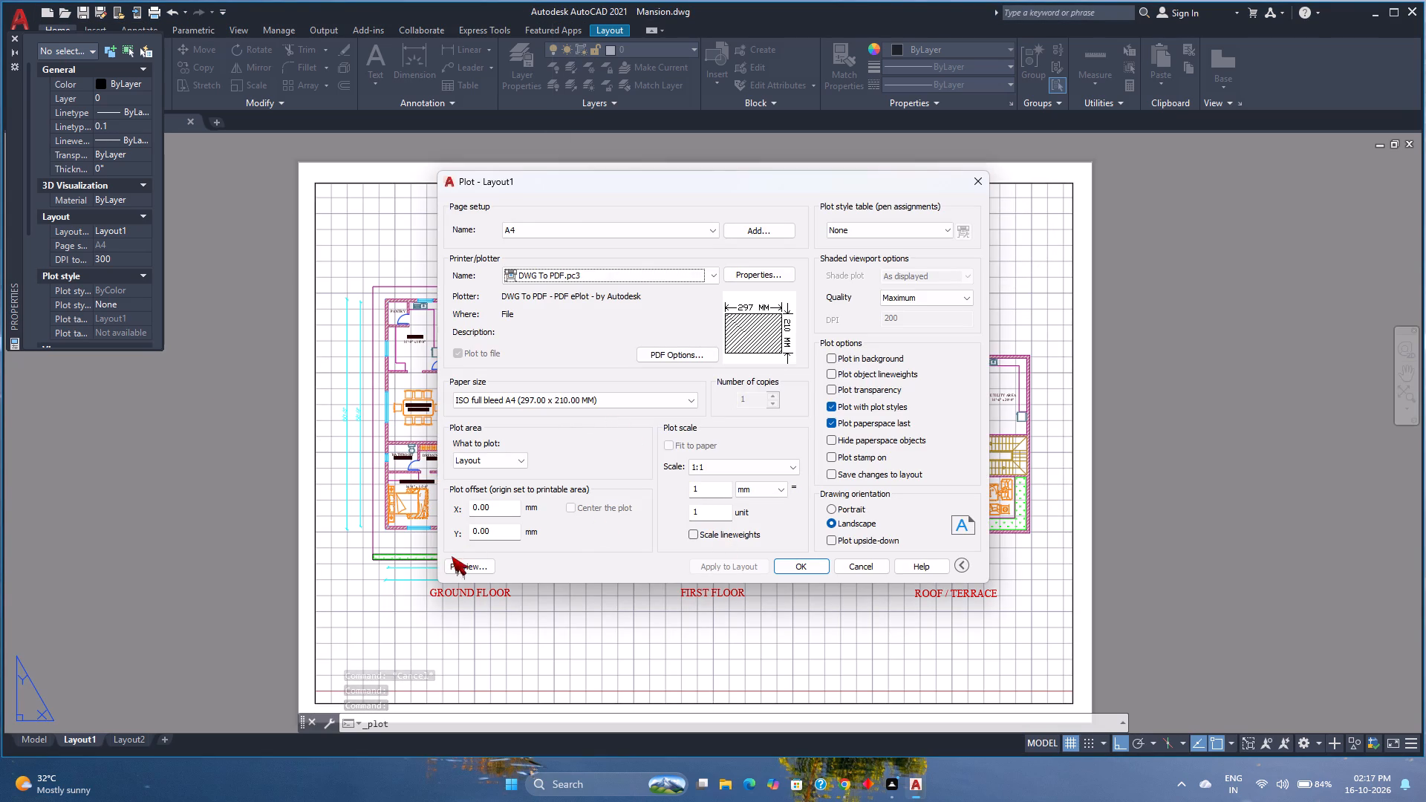
pyautogui.click(455, 565)
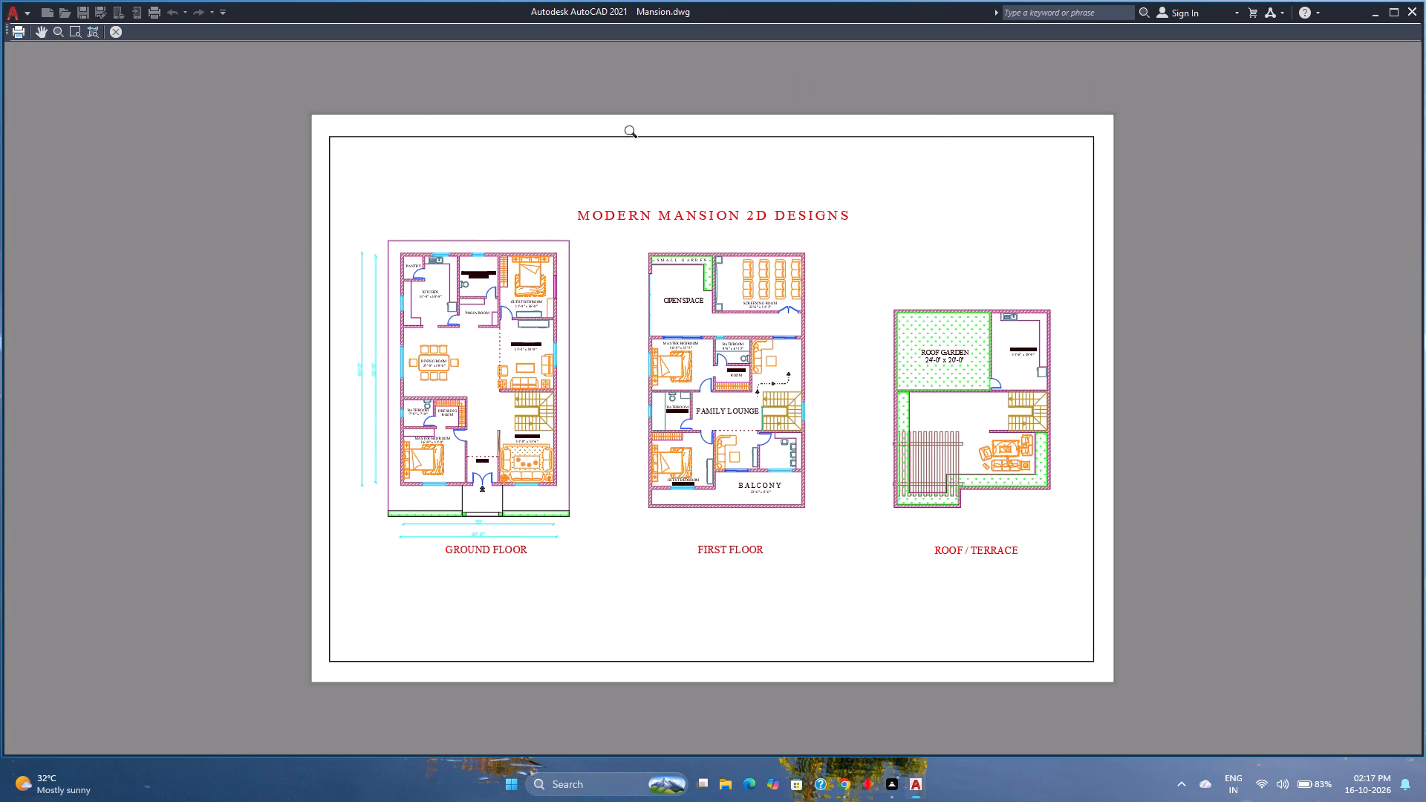
pyautogui.scroll(1, 759, 363)
pyautogui.scroll(2, 795, 435)
pyautogui.scroll(3, 795, 358)
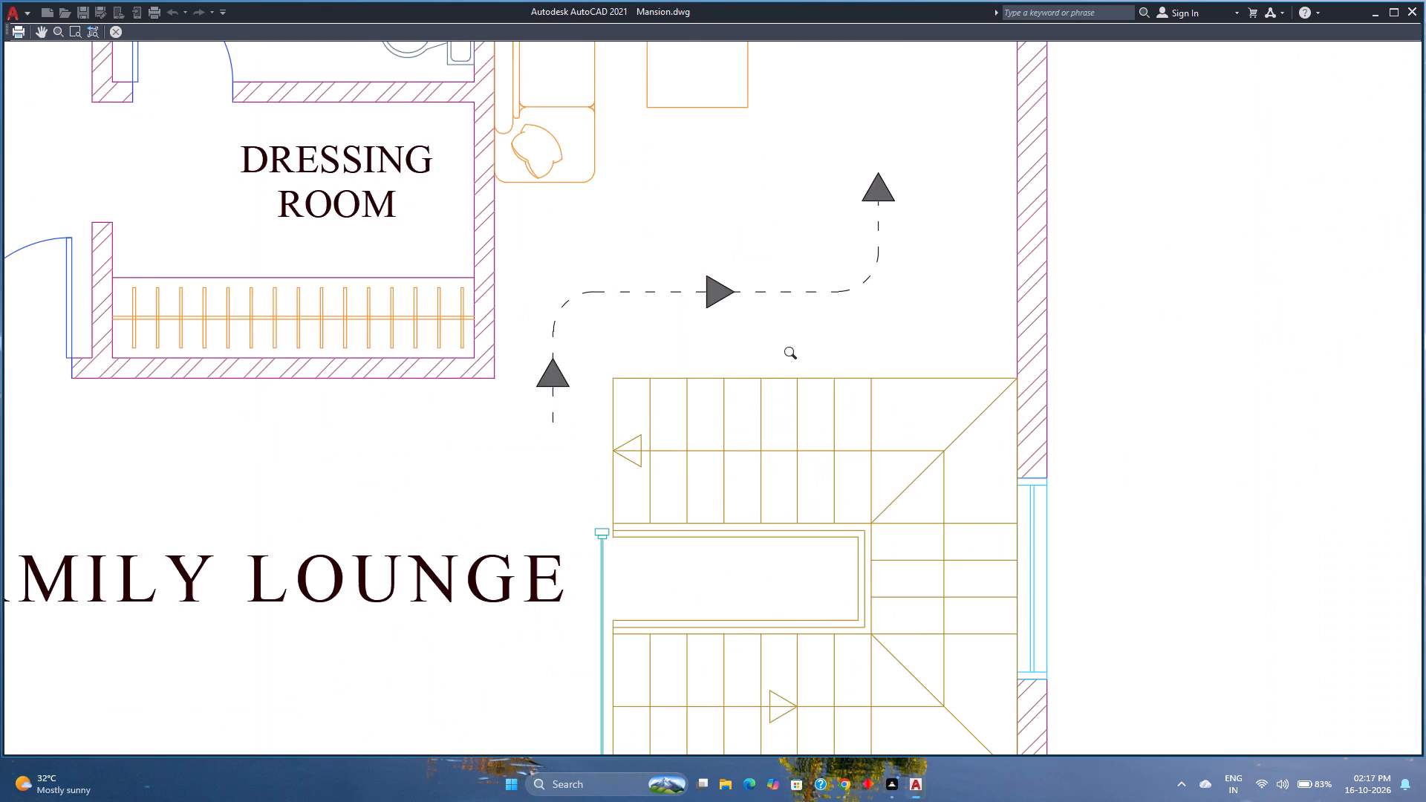
pyautogui.scroll(-1, 794, 356)
pyautogui.scroll(-3, 679, 366)
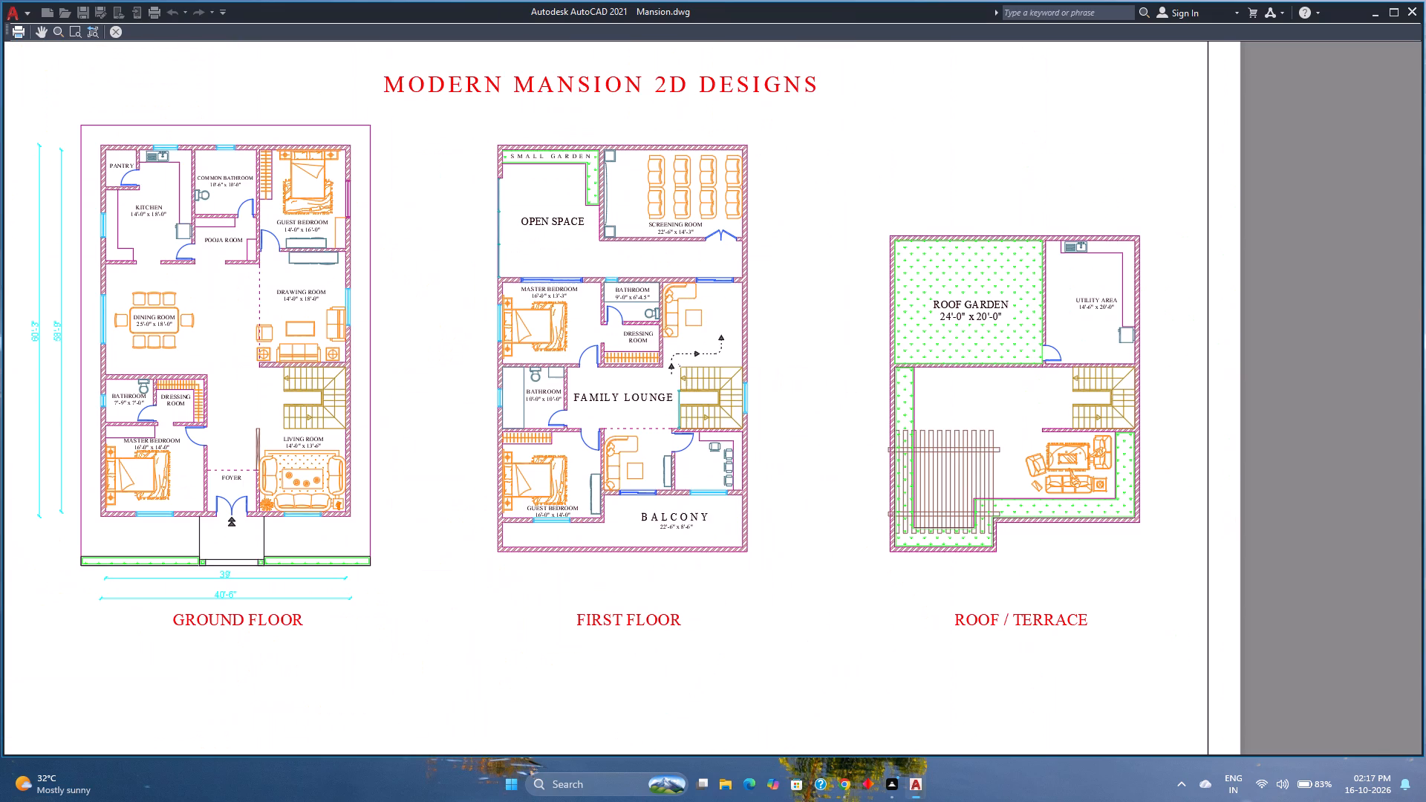
pyautogui.moveTo(491, 313); pyautogui.dragTo(622, 351, button='middle')
pyautogui.scroll(-1, 616, 346)
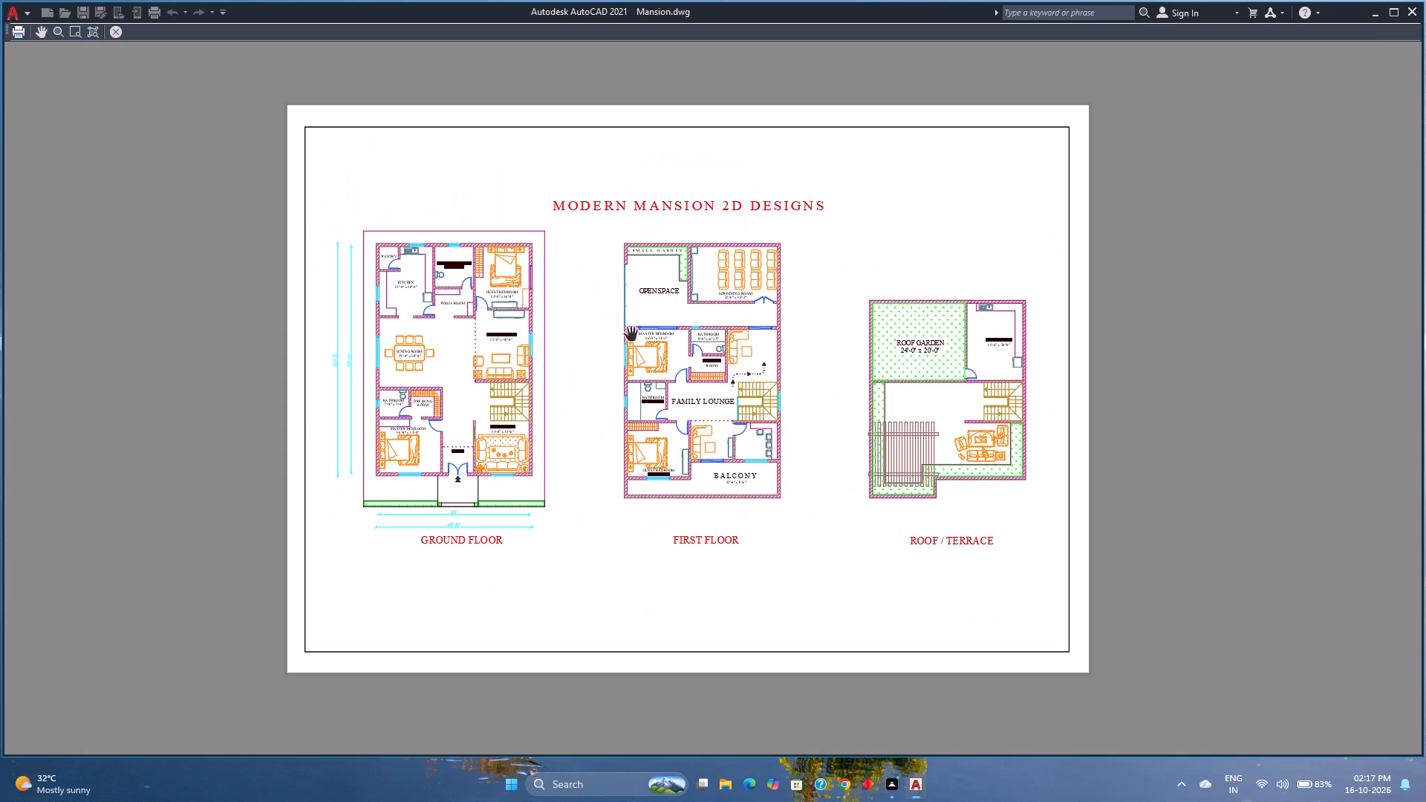
pyautogui.scroll(1, 642, 328)
pyautogui.scroll(-1, 642, 328)
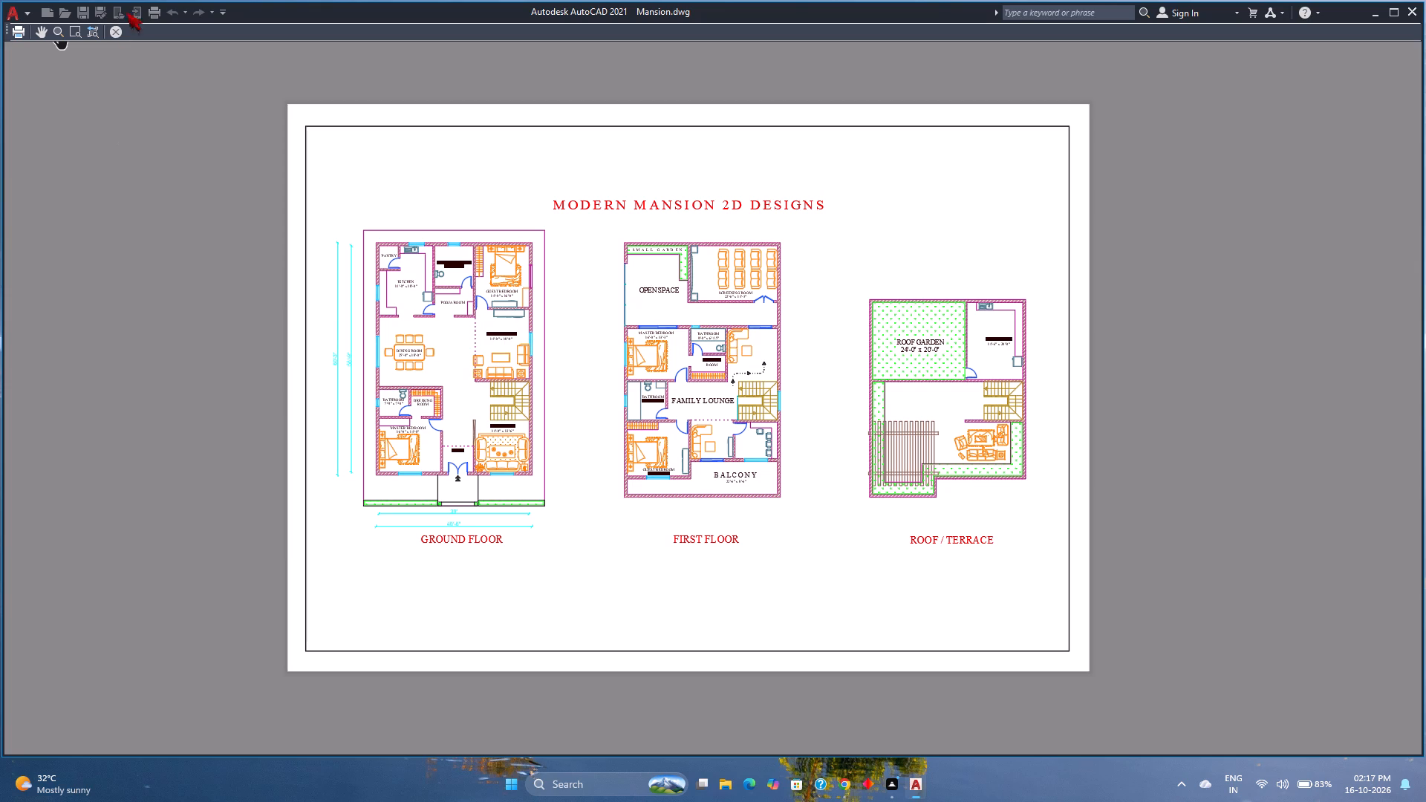
pyautogui.click(115, 35)
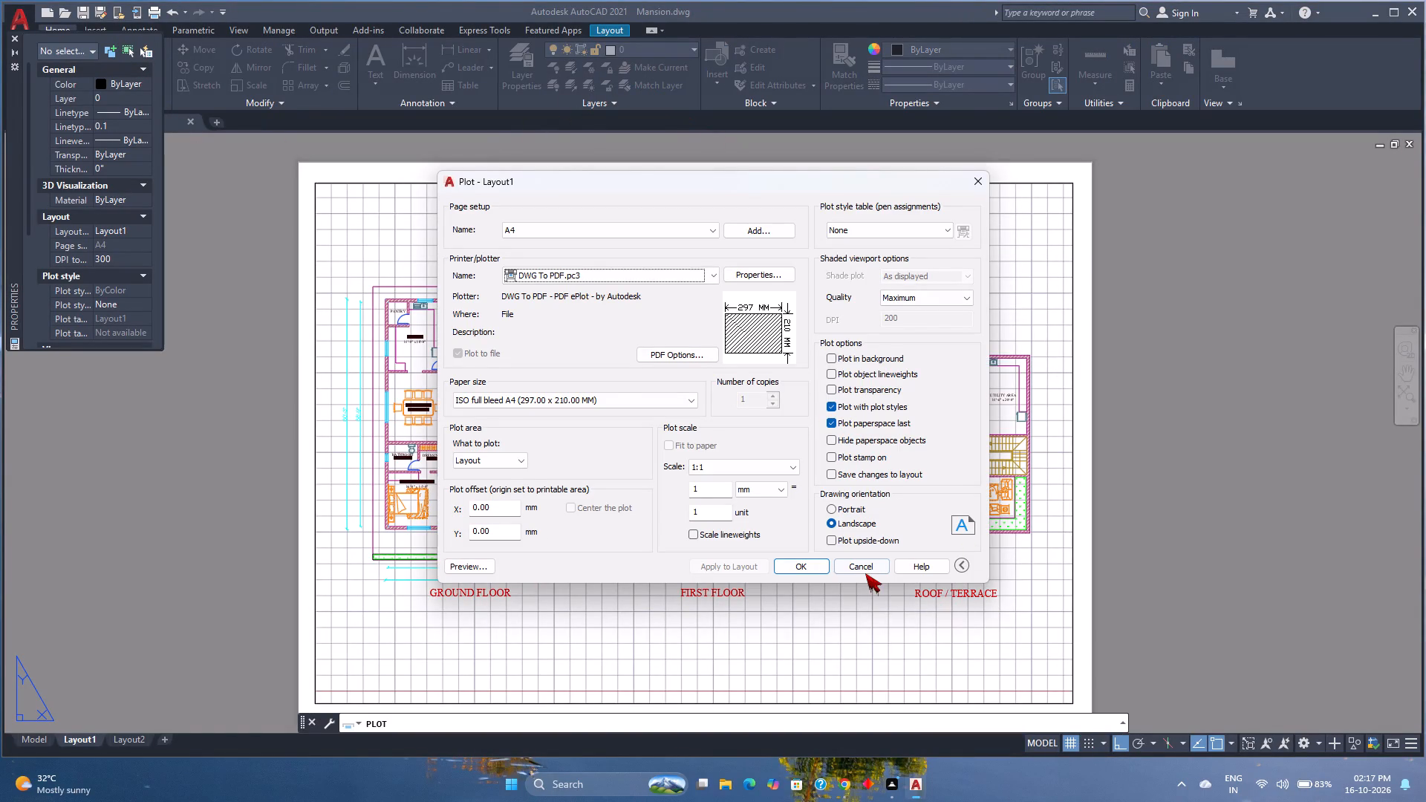
pyautogui.click(865, 571)
# Change the Dimensions layer's colour to the dark teal index colour 136.
pyautogui.click(642, 53)
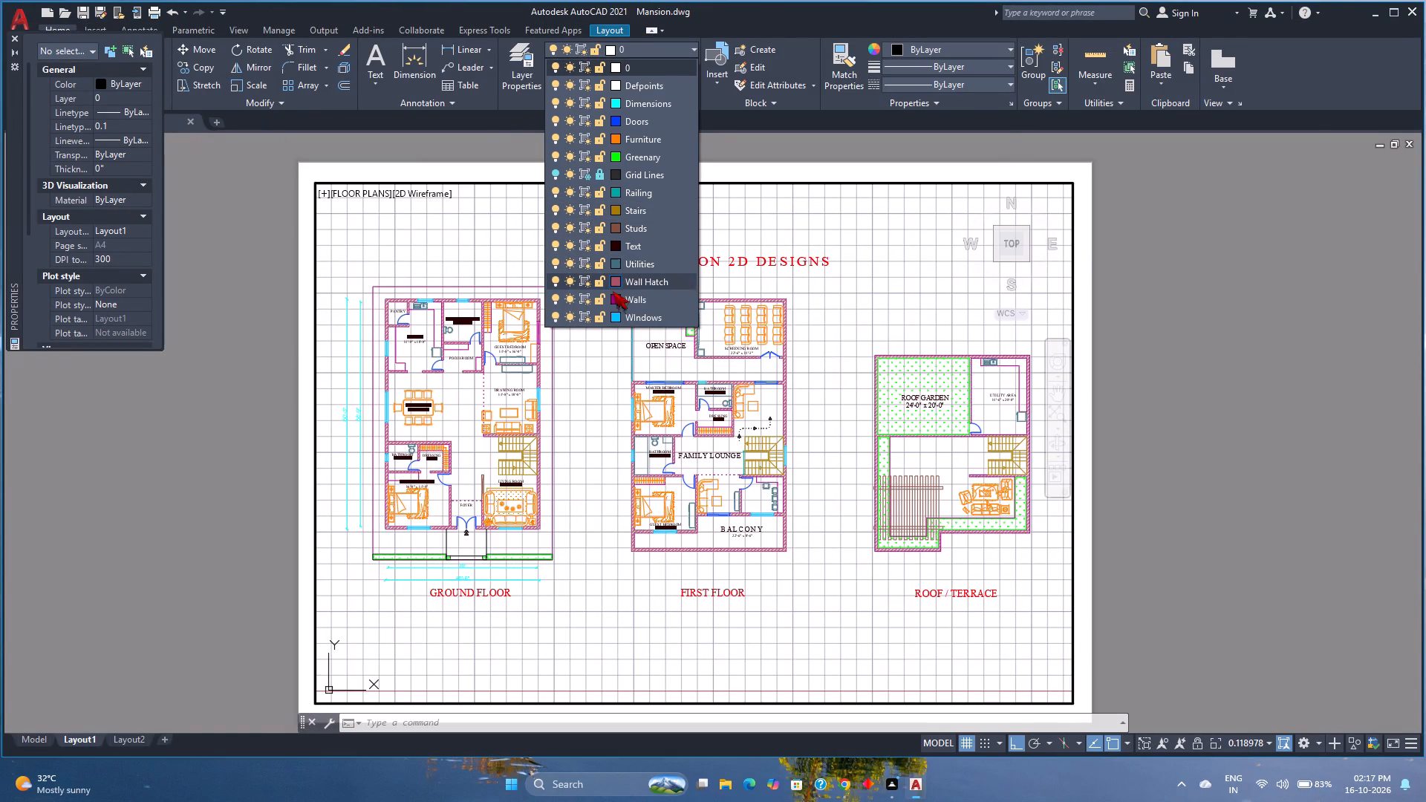
pyautogui.click(613, 105)
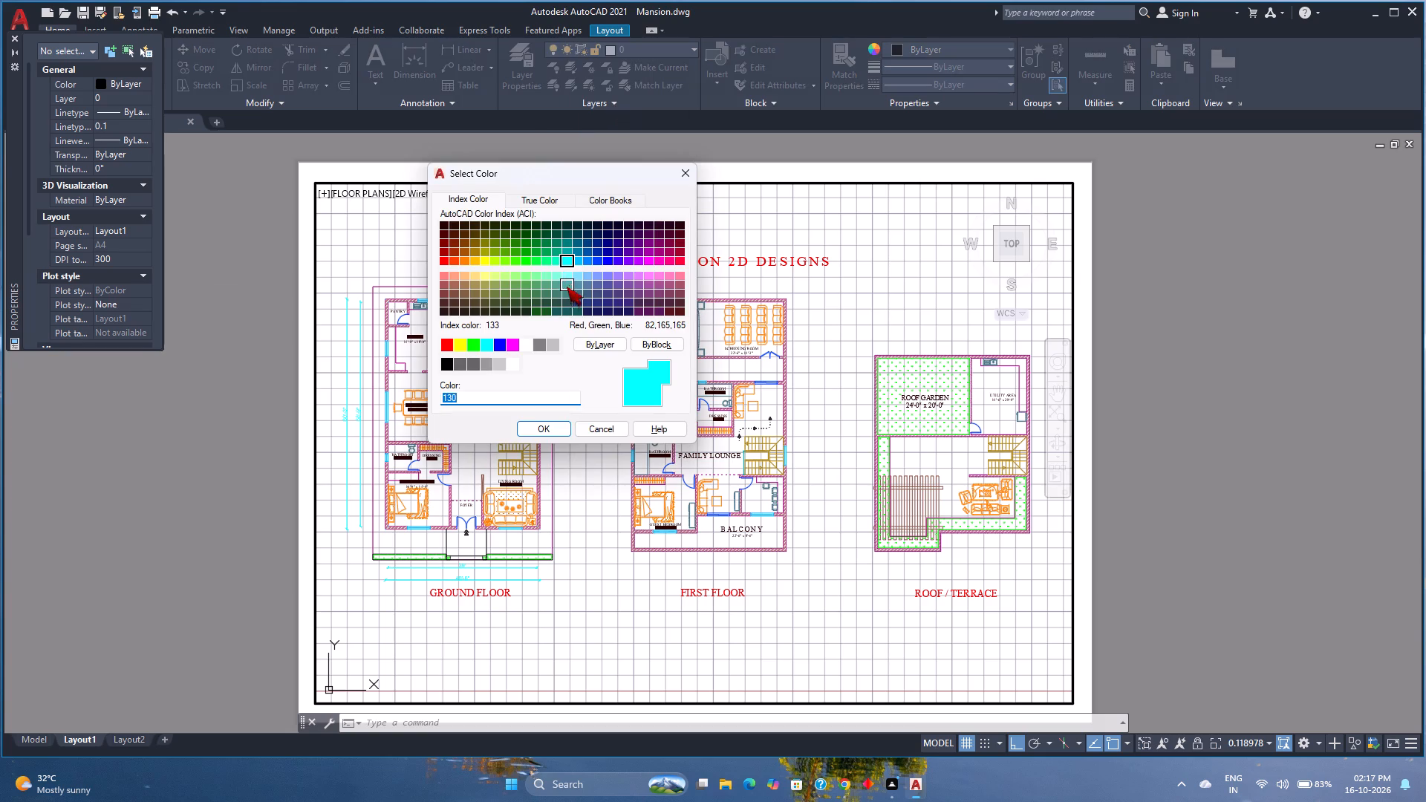
pyautogui.click(566, 284)
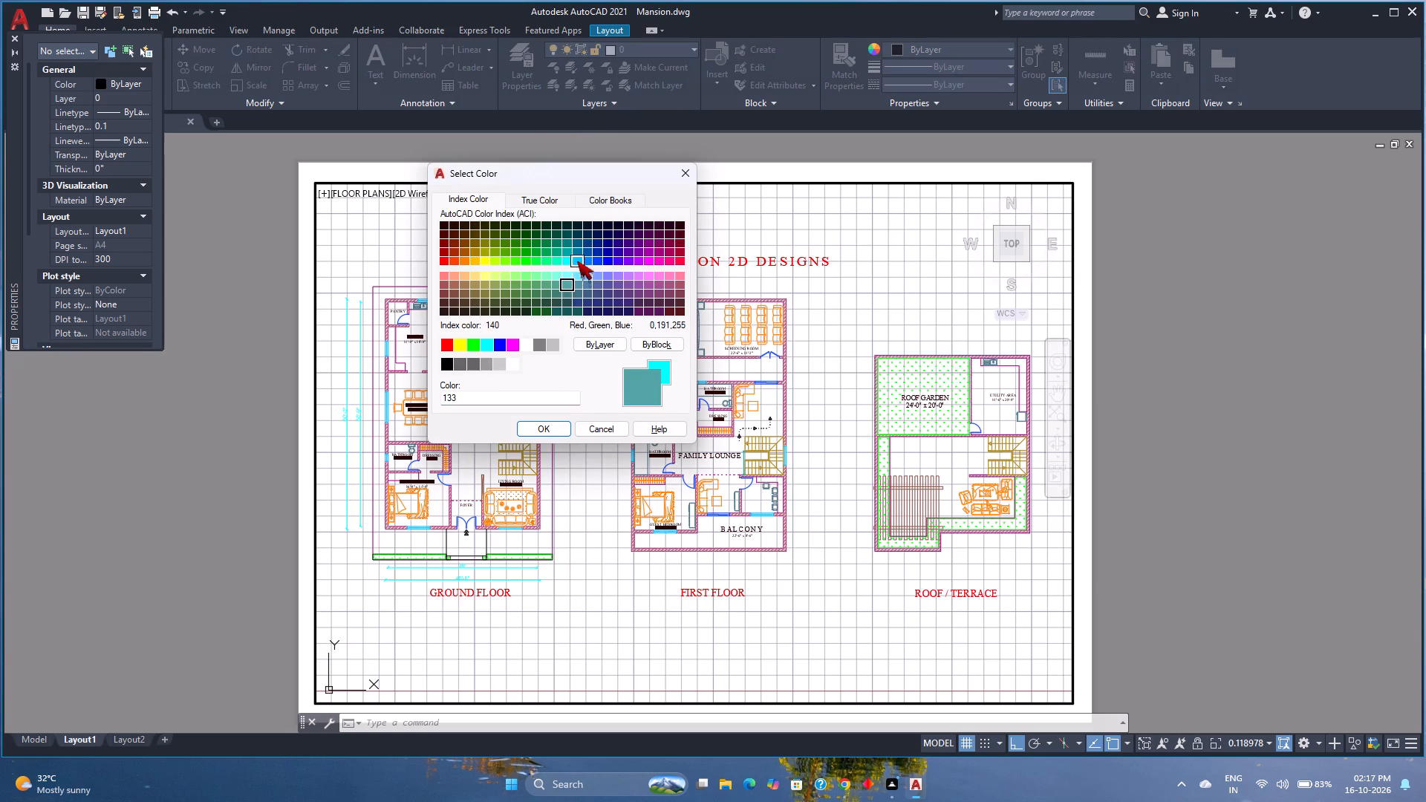
pyautogui.click(568, 242)
pyautogui.click(570, 232)
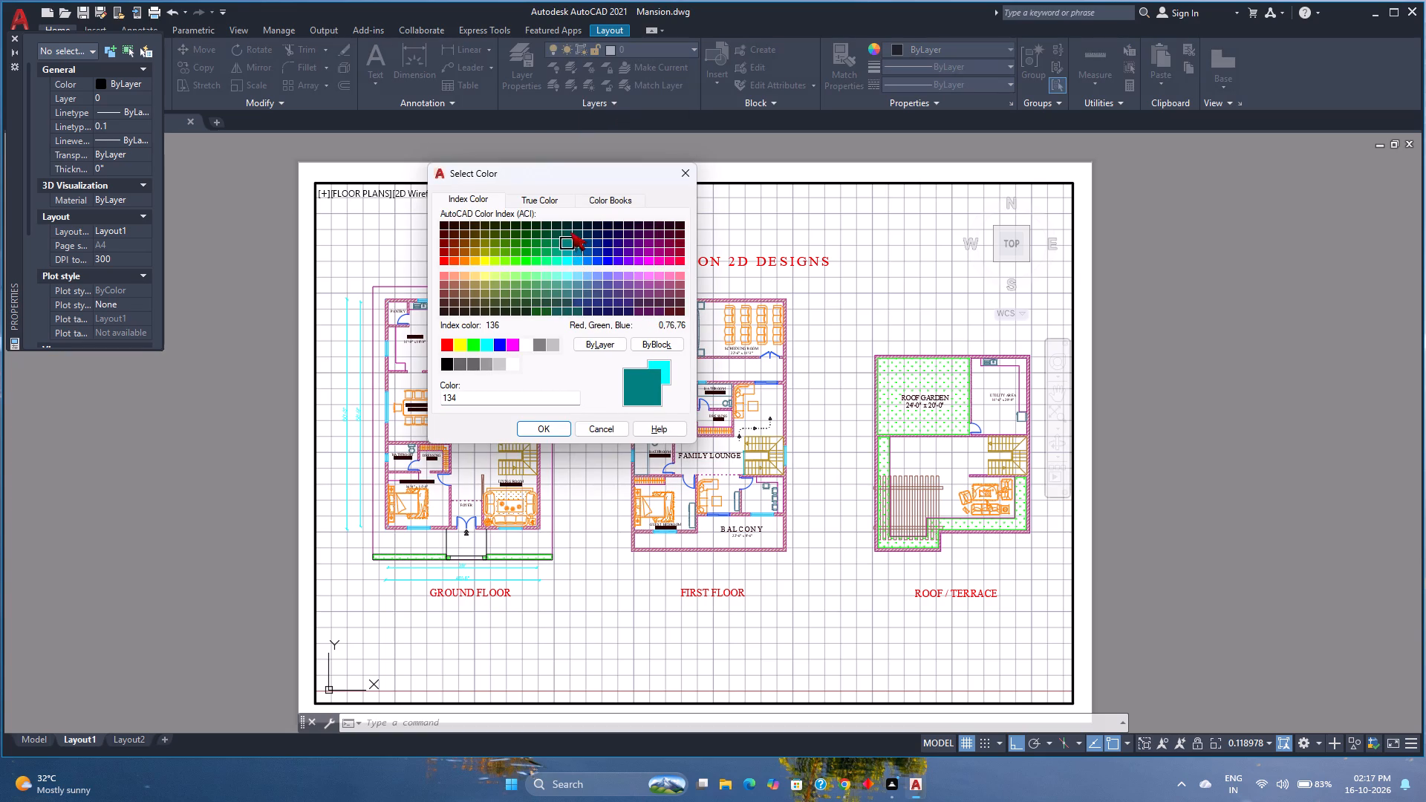
pyautogui.click(562, 431)
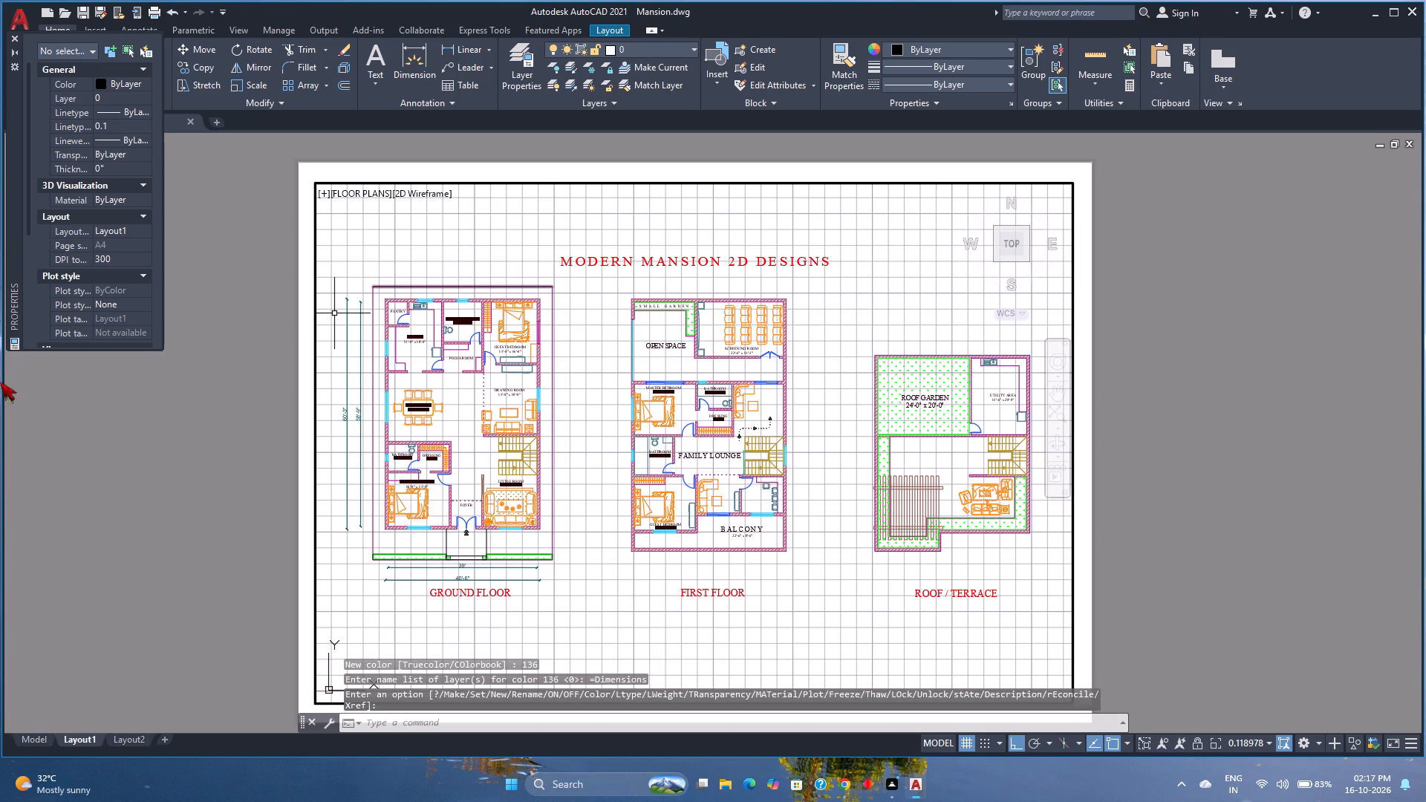
# Change the Windows layer's colour to the blue index colour 150.
pyautogui.click(671, 40)
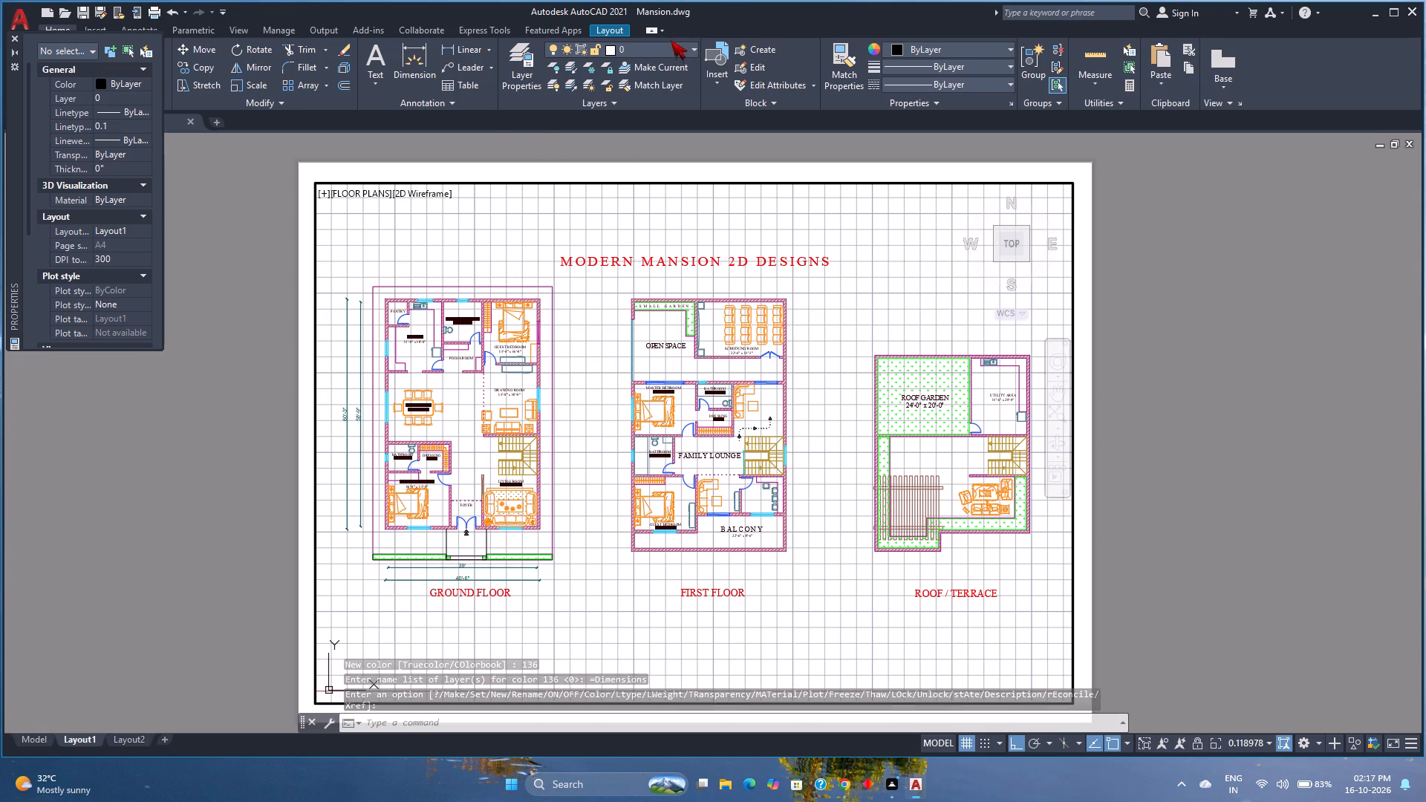
pyautogui.click(662, 50)
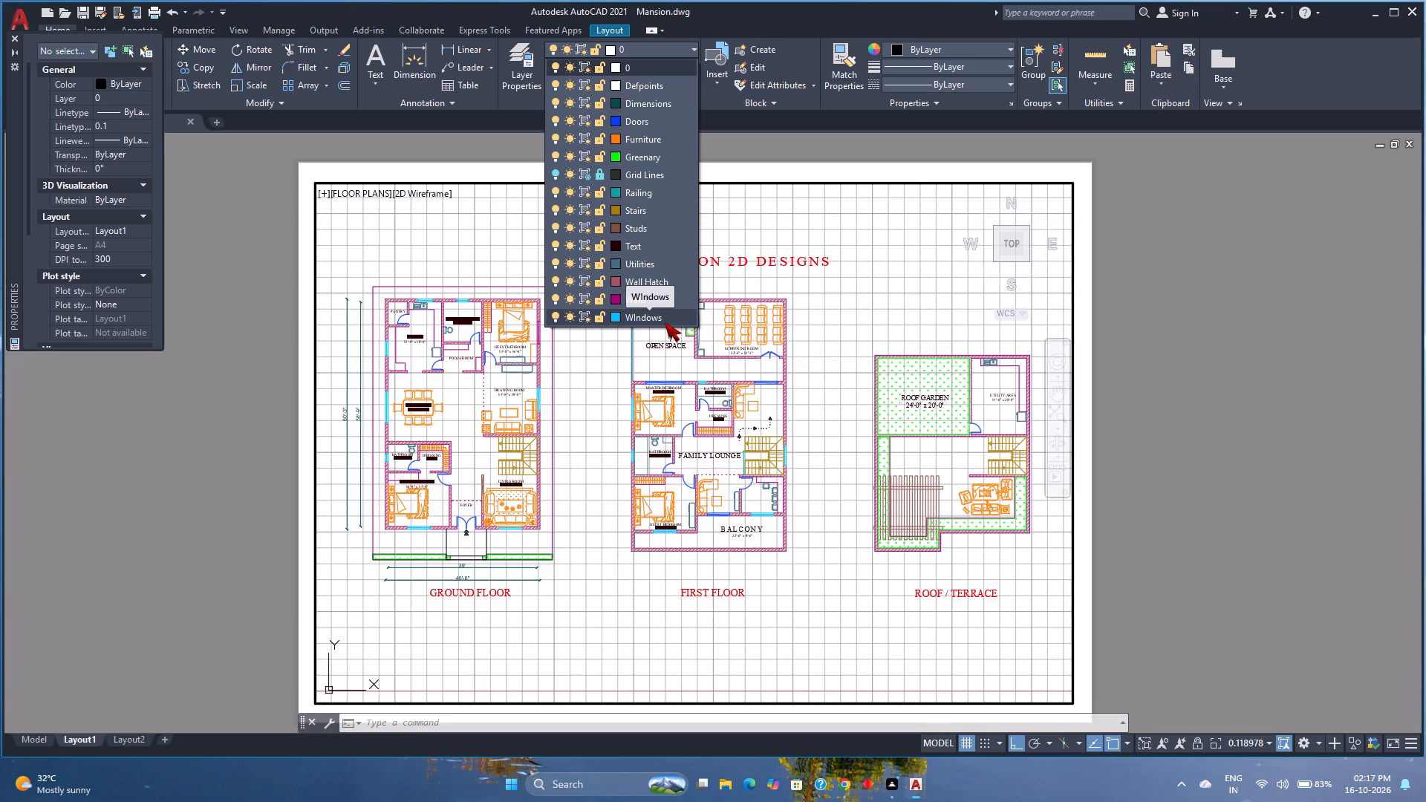
pyautogui.click(616, 319)
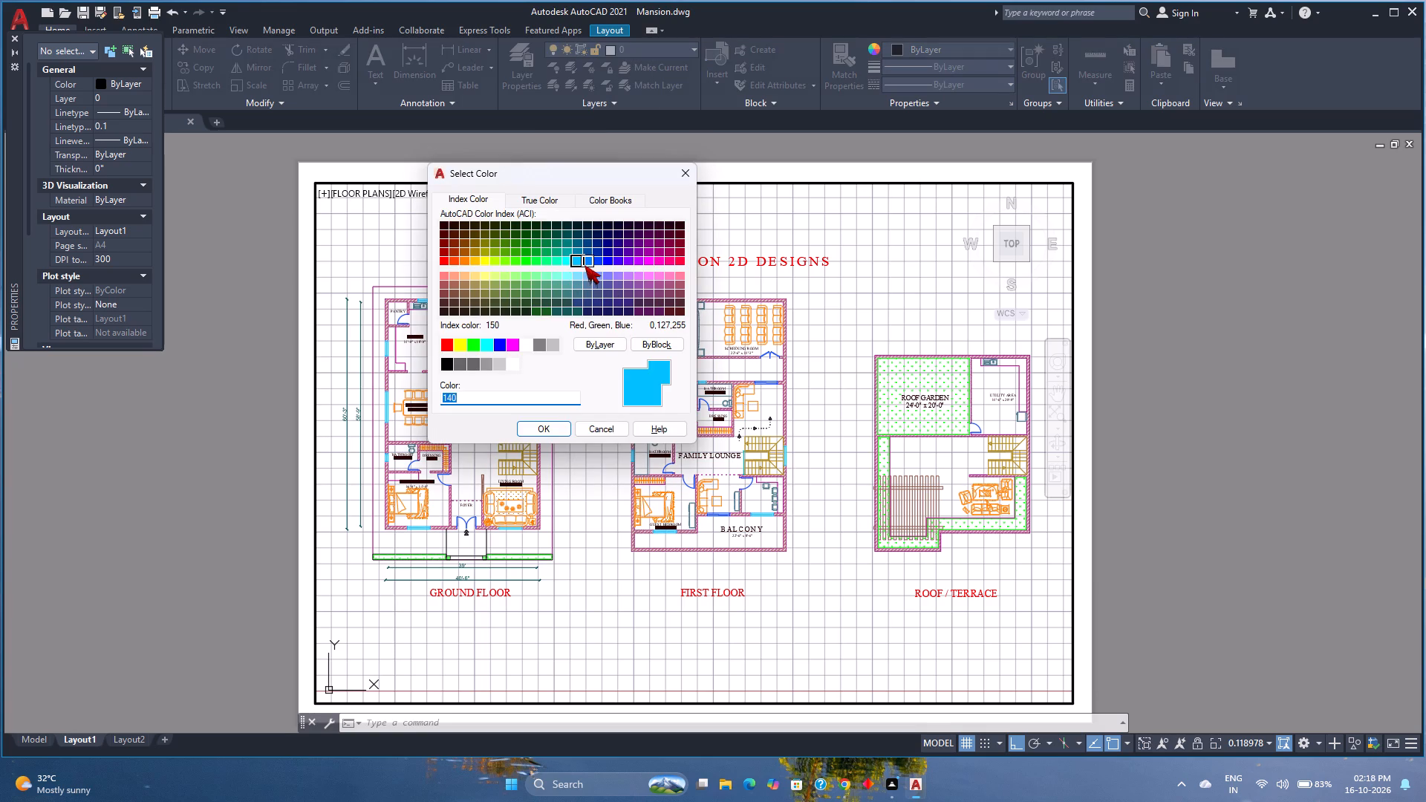
pyautogui.click(585, 265)
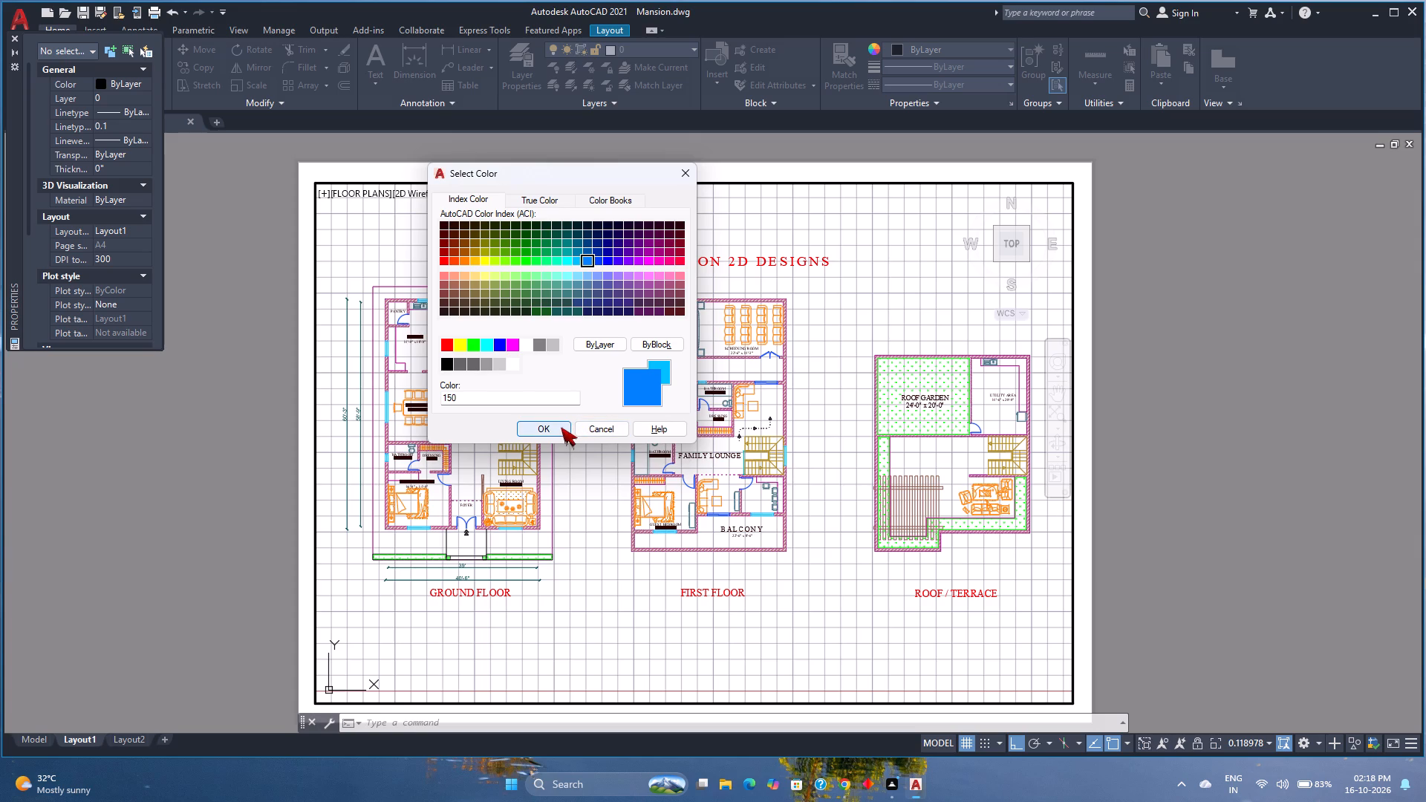
pyautogui.click(558, 427)
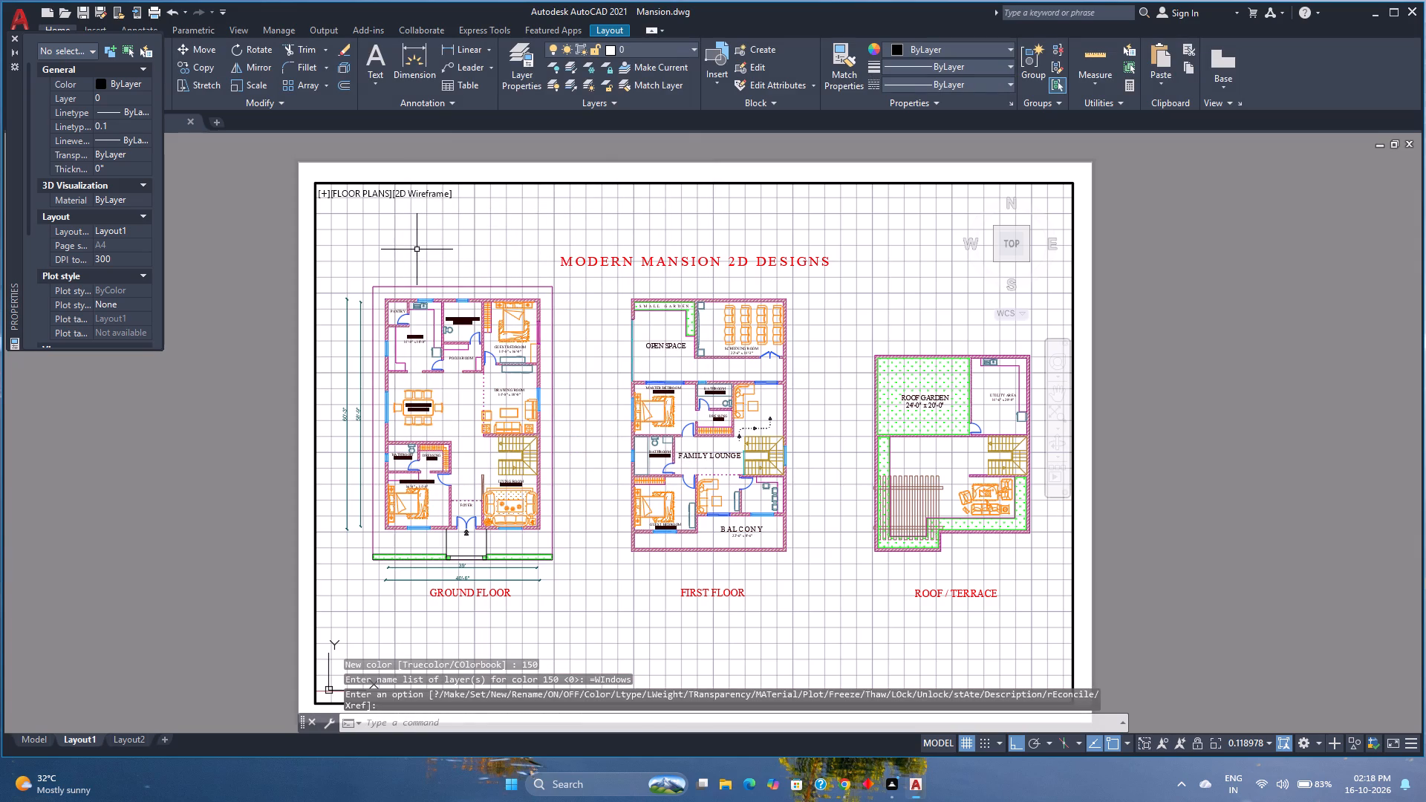
# Make the whole MODERN MANSION 2D DESIGNS title bold and set its text height to 3', closing the Properties palette.
pyautogui.doubleClick(605, 264)
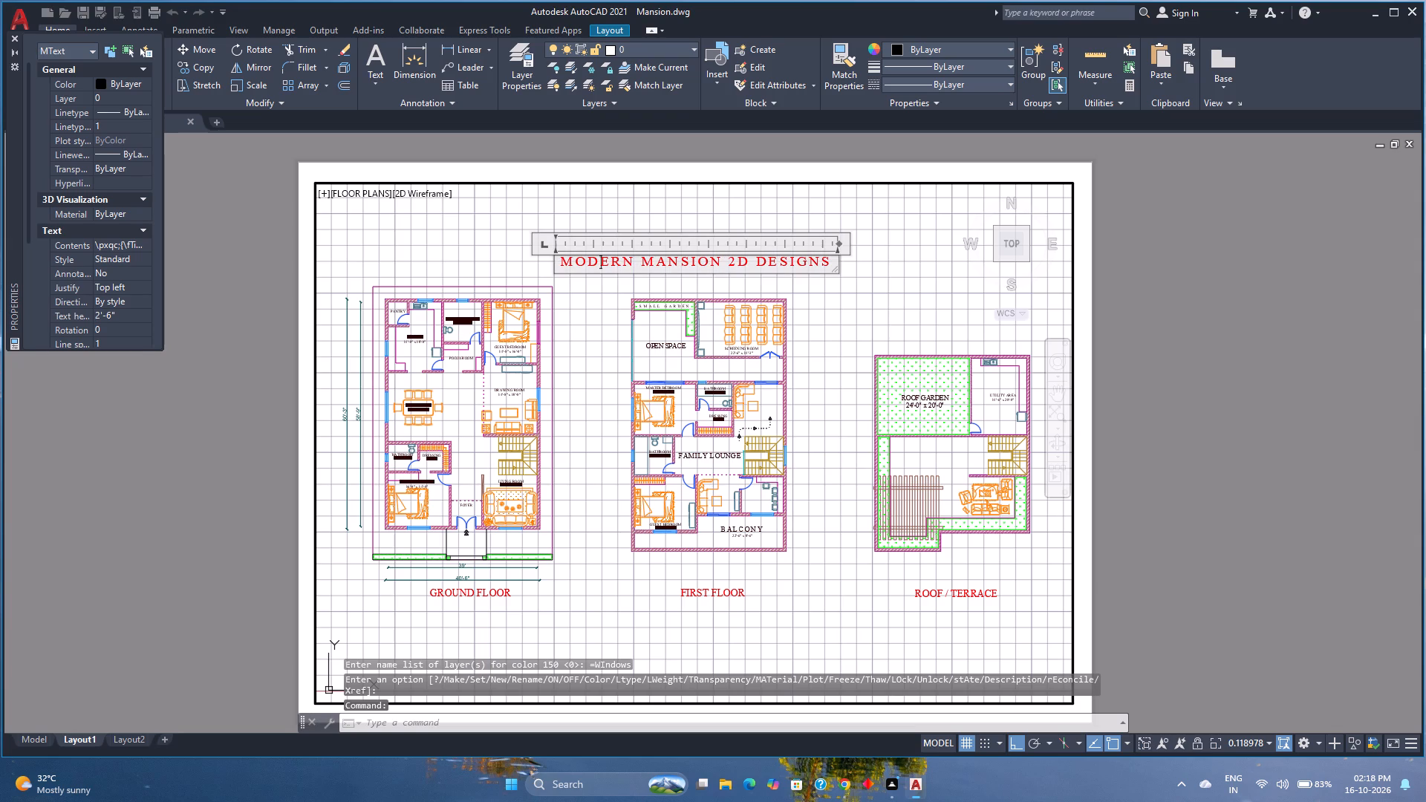
pyautogui.hotkey('ctrl', 'a')
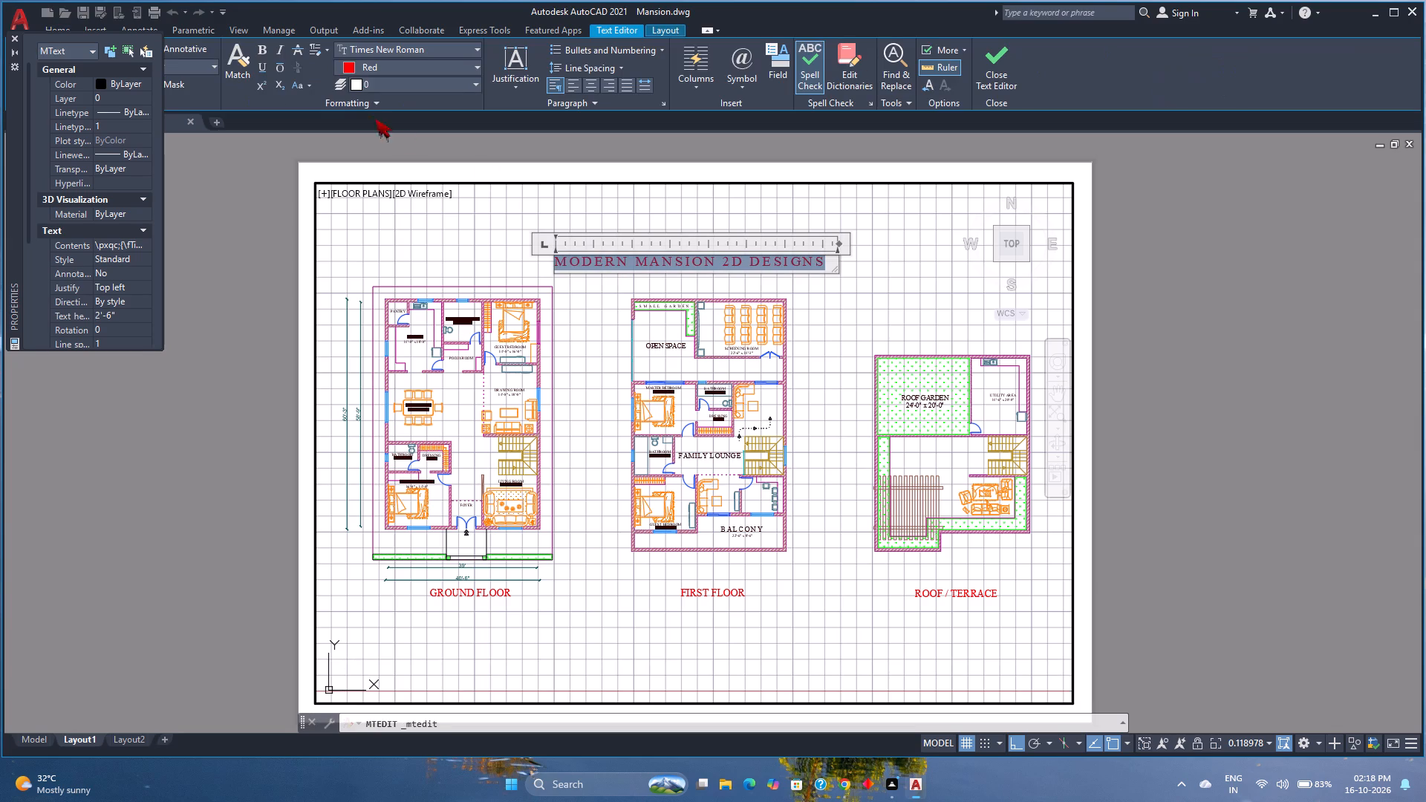
pyautogui.click(268, 50)
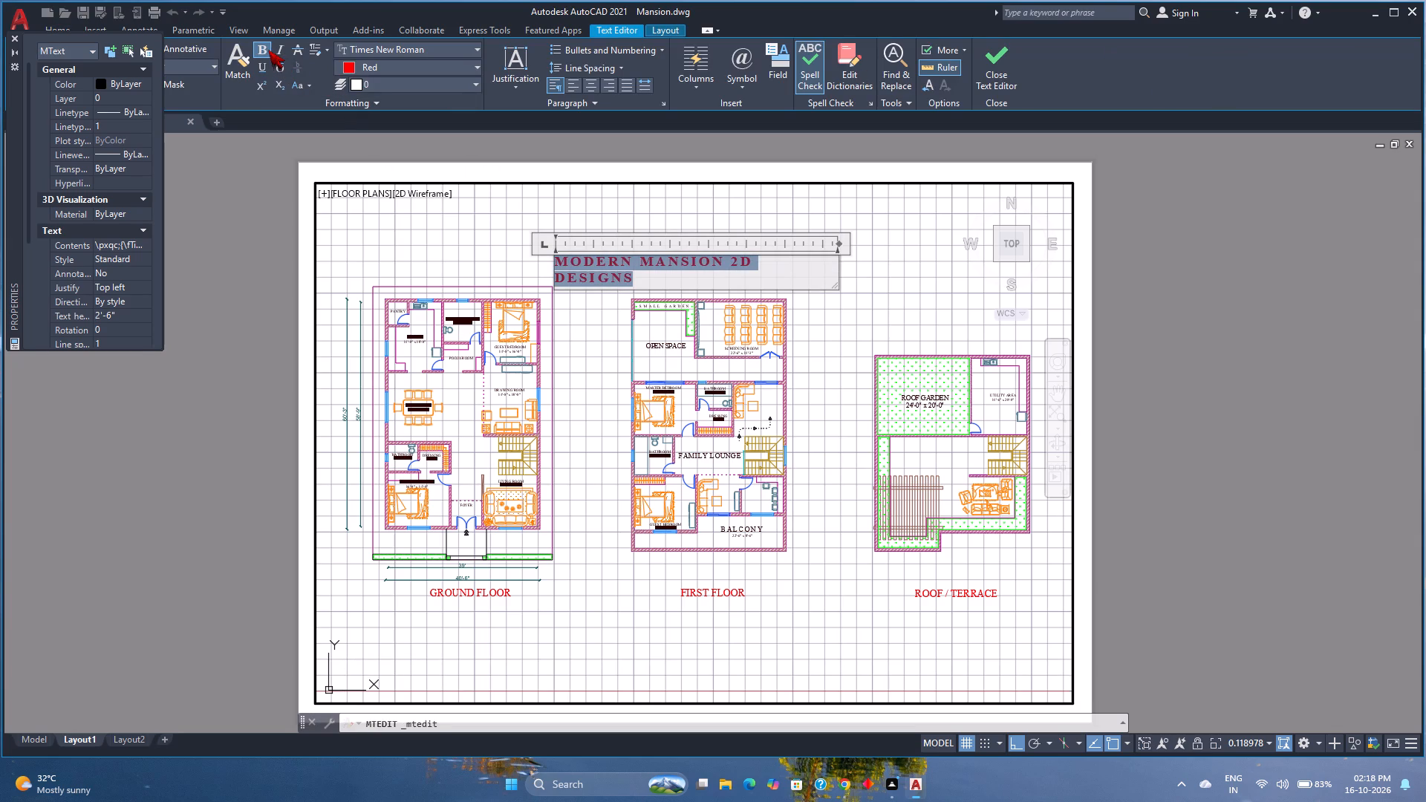
pyautogui.click(201, 72)
pyautogui.click(12, 39)
pyautogui.click(168, 66)
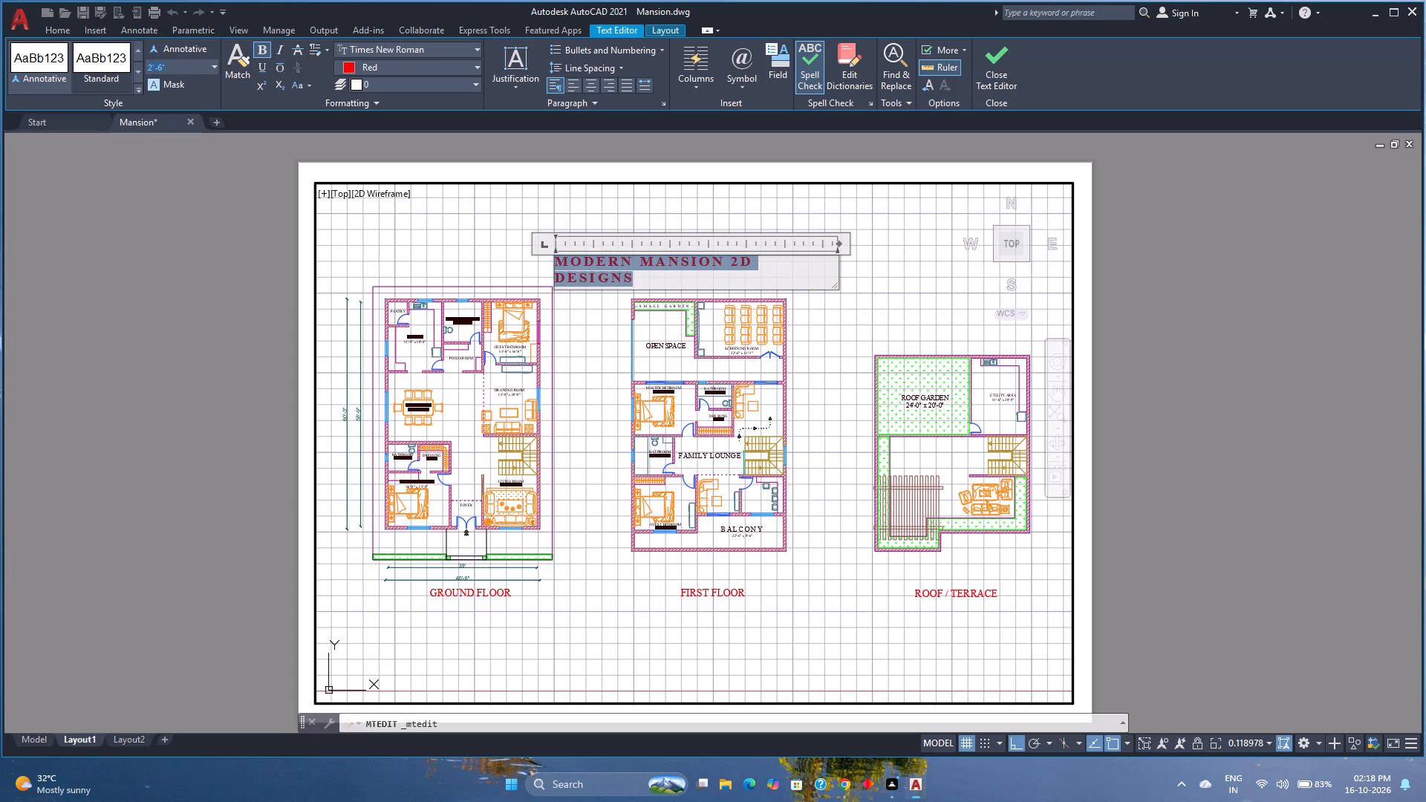
pyautogui.write("3'")
pyautogui.press('Return')
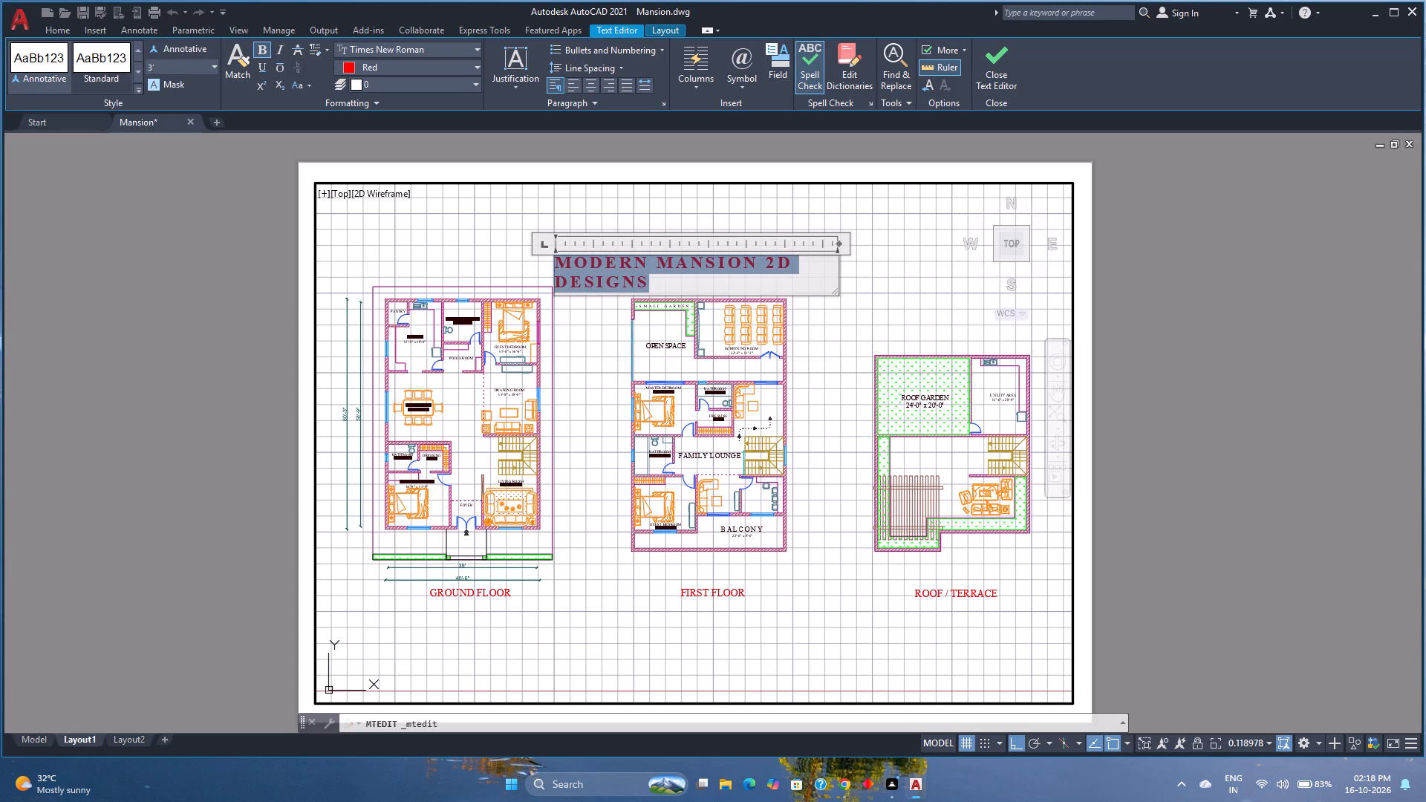
# Widen the title's text frame so that MODERN MANSION 2D DESIGNS fits on one line, and finish the text edit.
pyautogui.moveTo(836, 245); pyautogui.dragTo(876, 247)
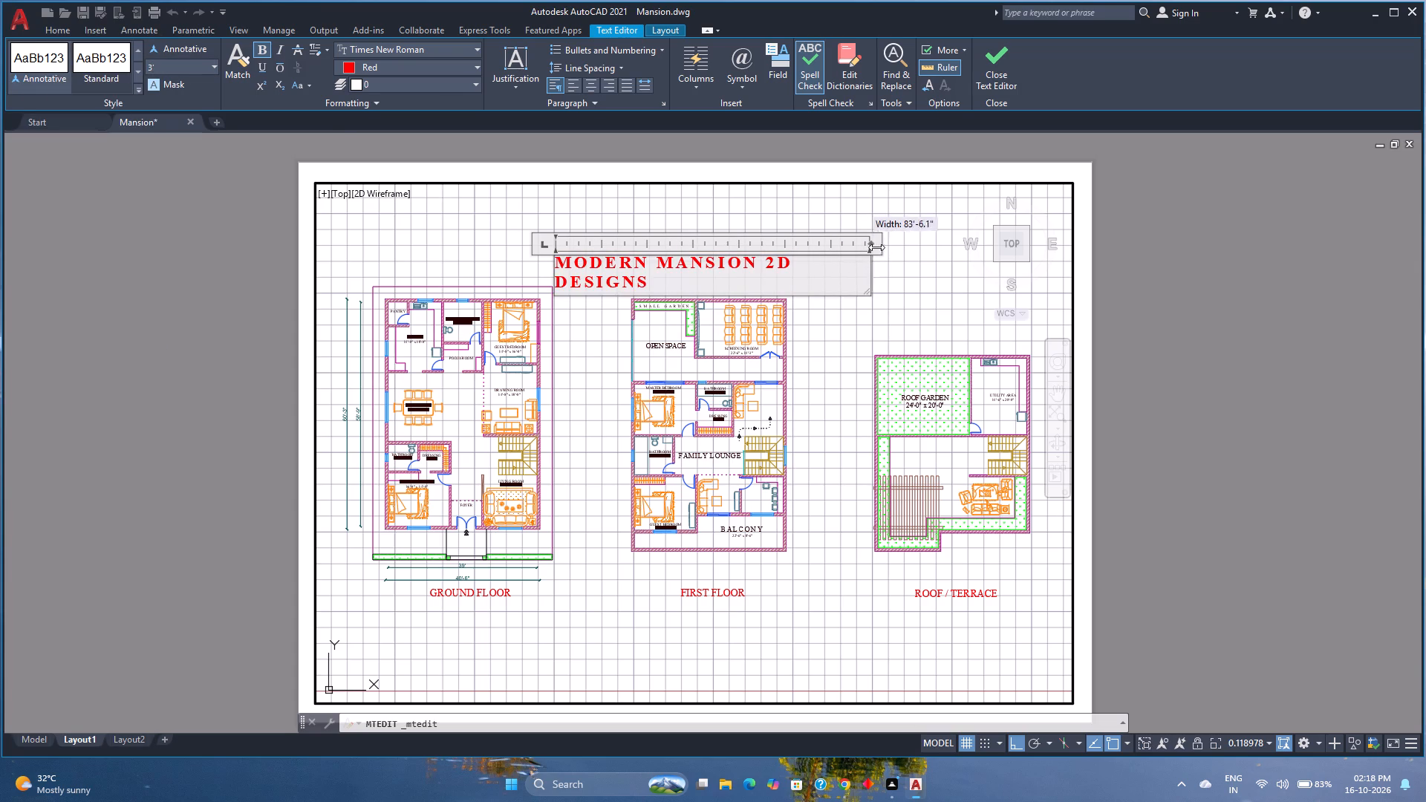
pyautogui.moveTo(876, 247); pyautogui.dragTo(894, 250)
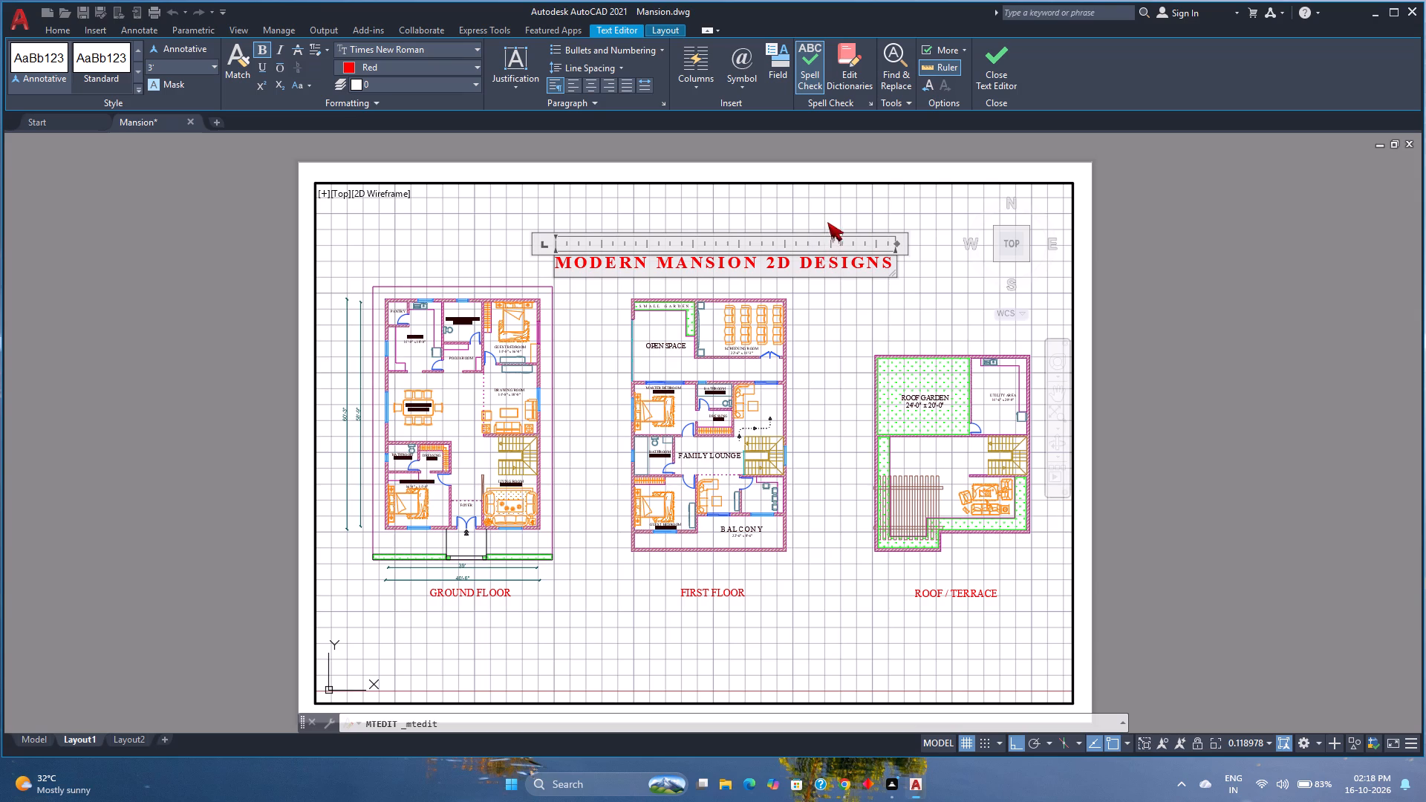
pyautogui.click(1177, 252)
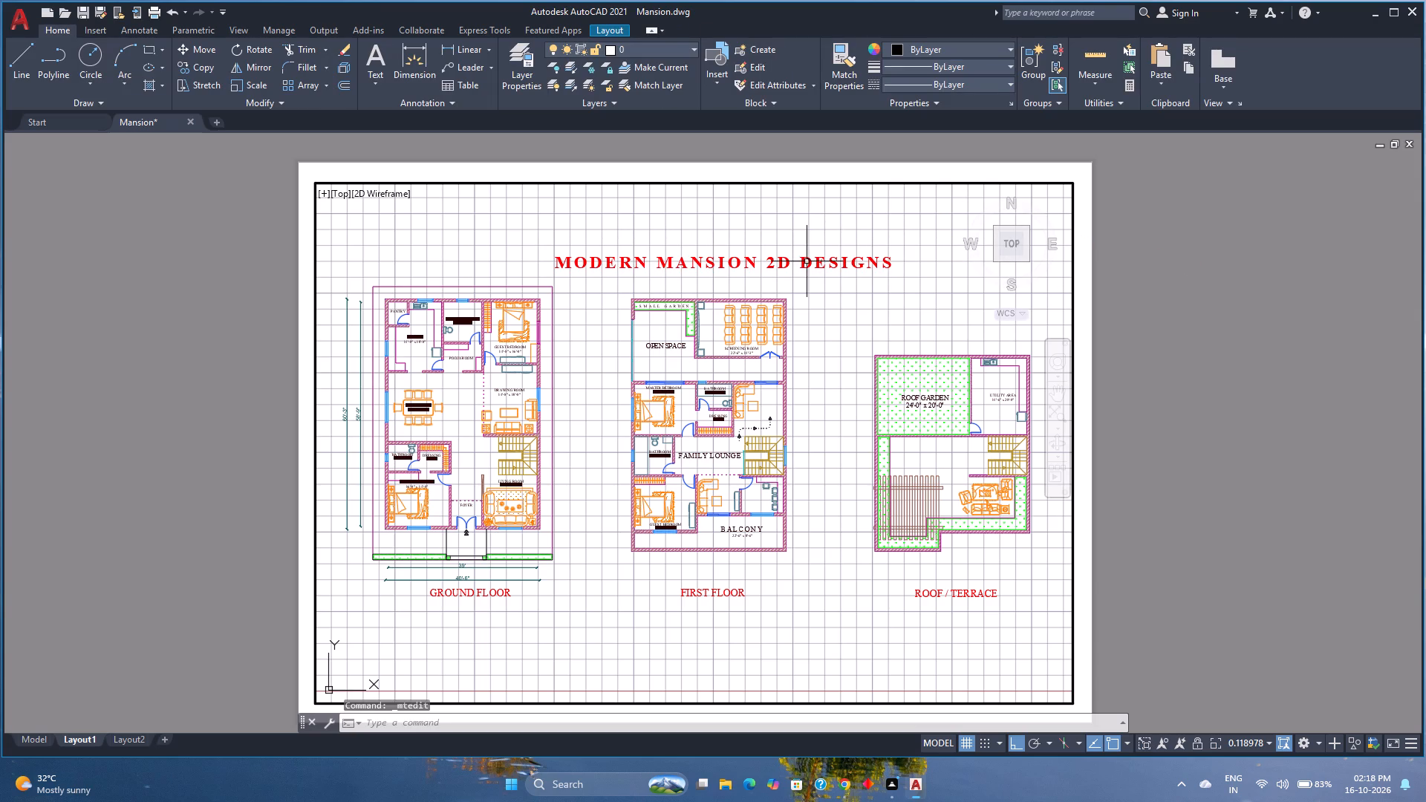
# Move the MODERN MANSION 2D DESIGNS title about 10'-9" to the left above the floor plans, and save the drawing.
pyautogui.click(802, 263)
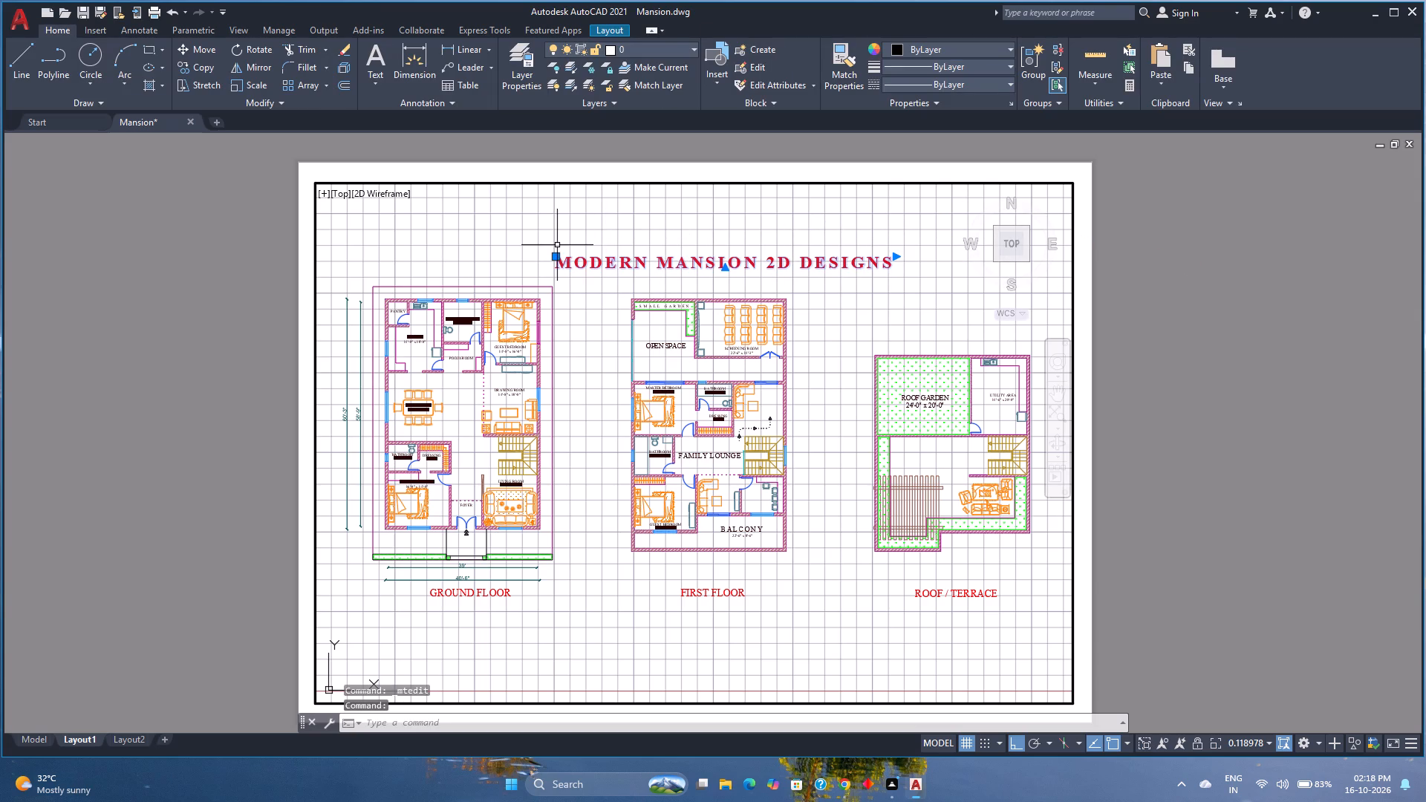
pyautogui.click(556, 253)
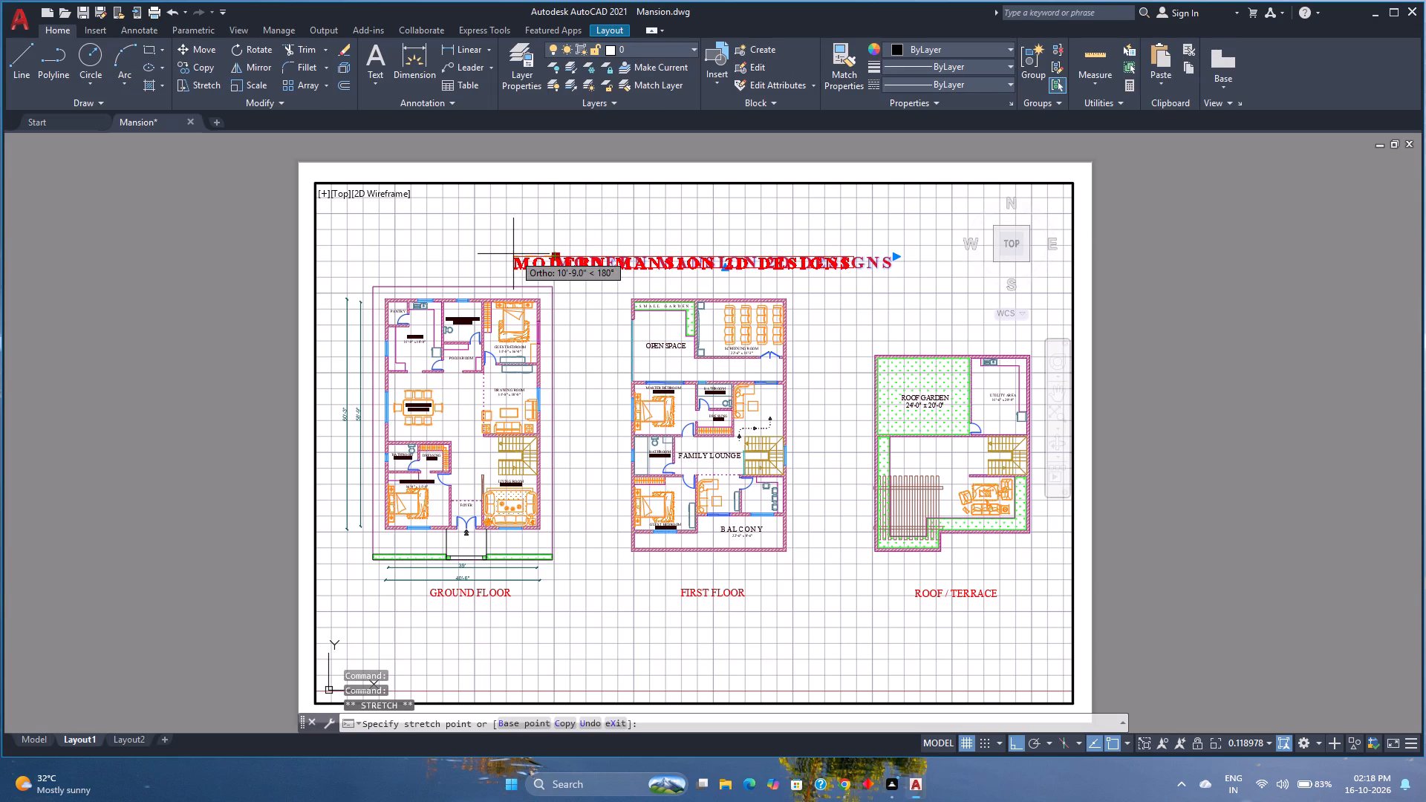
pyautogui.click(513, 254)
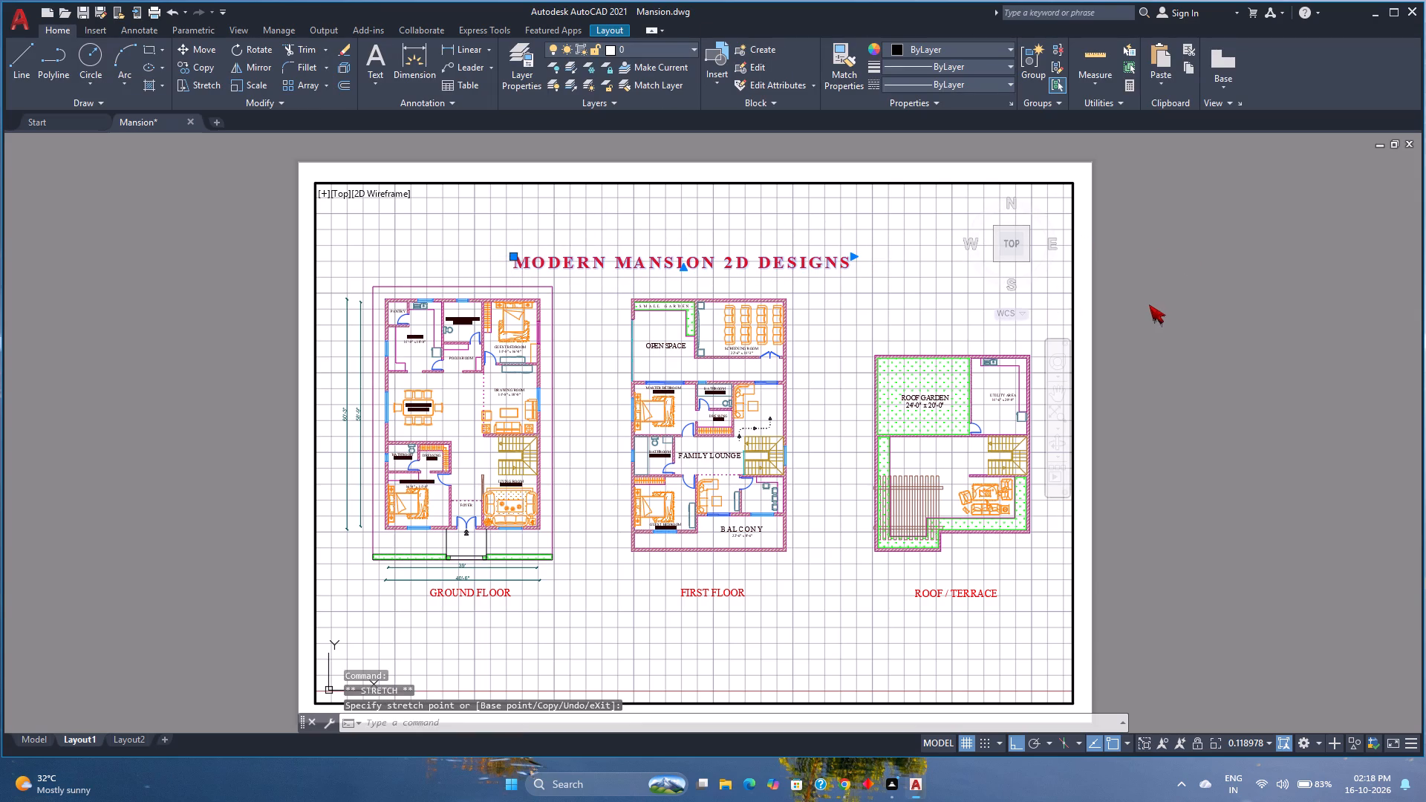
pyautogui.click(1150, 304)
pyautogui.press('Escape')
pyautogui.hotkey('ctrl', 's')
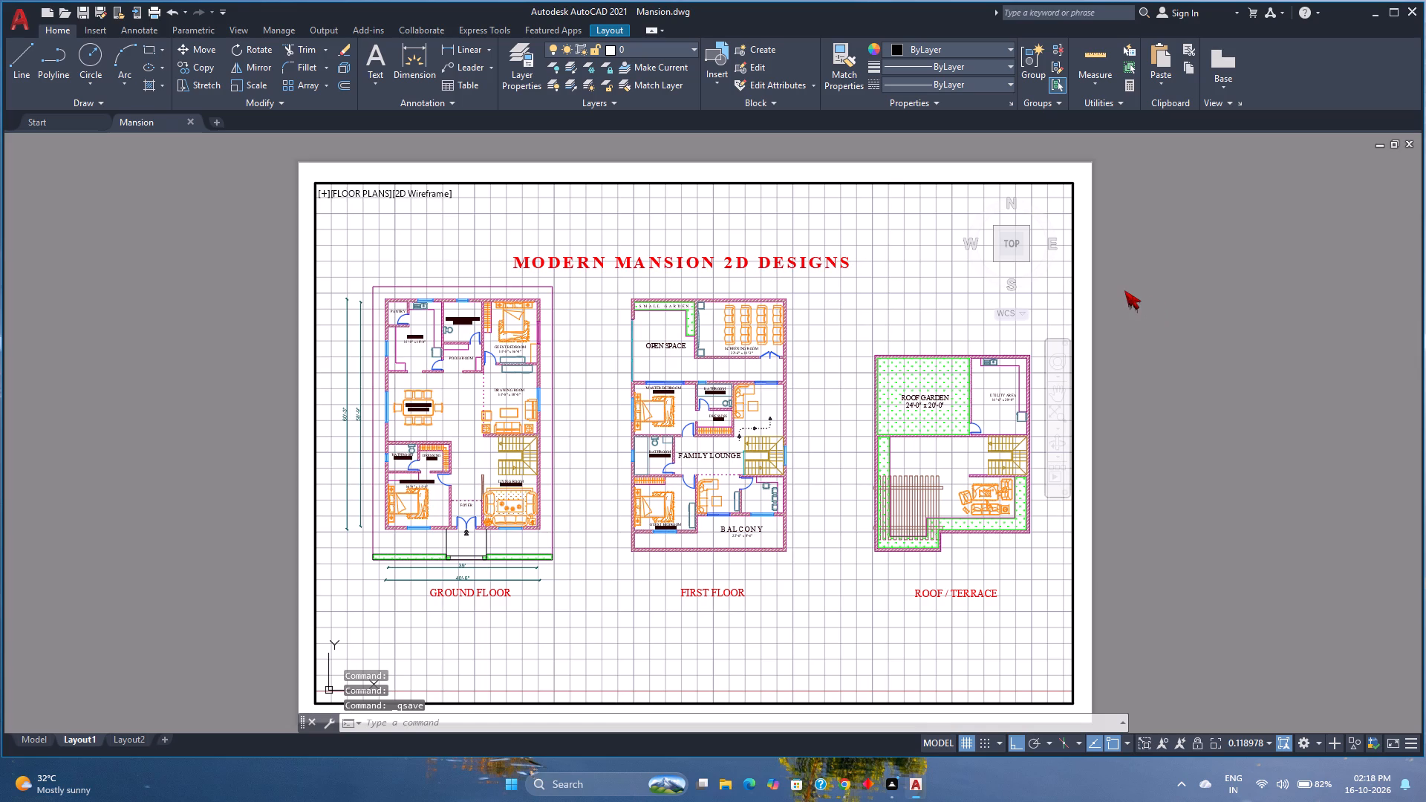
# Preview the Layout1 single-sheet plot and examine the title, layer colours and room labels up close, leaving without plotting.
pyautogui.hotkey('ctrl', 'p')
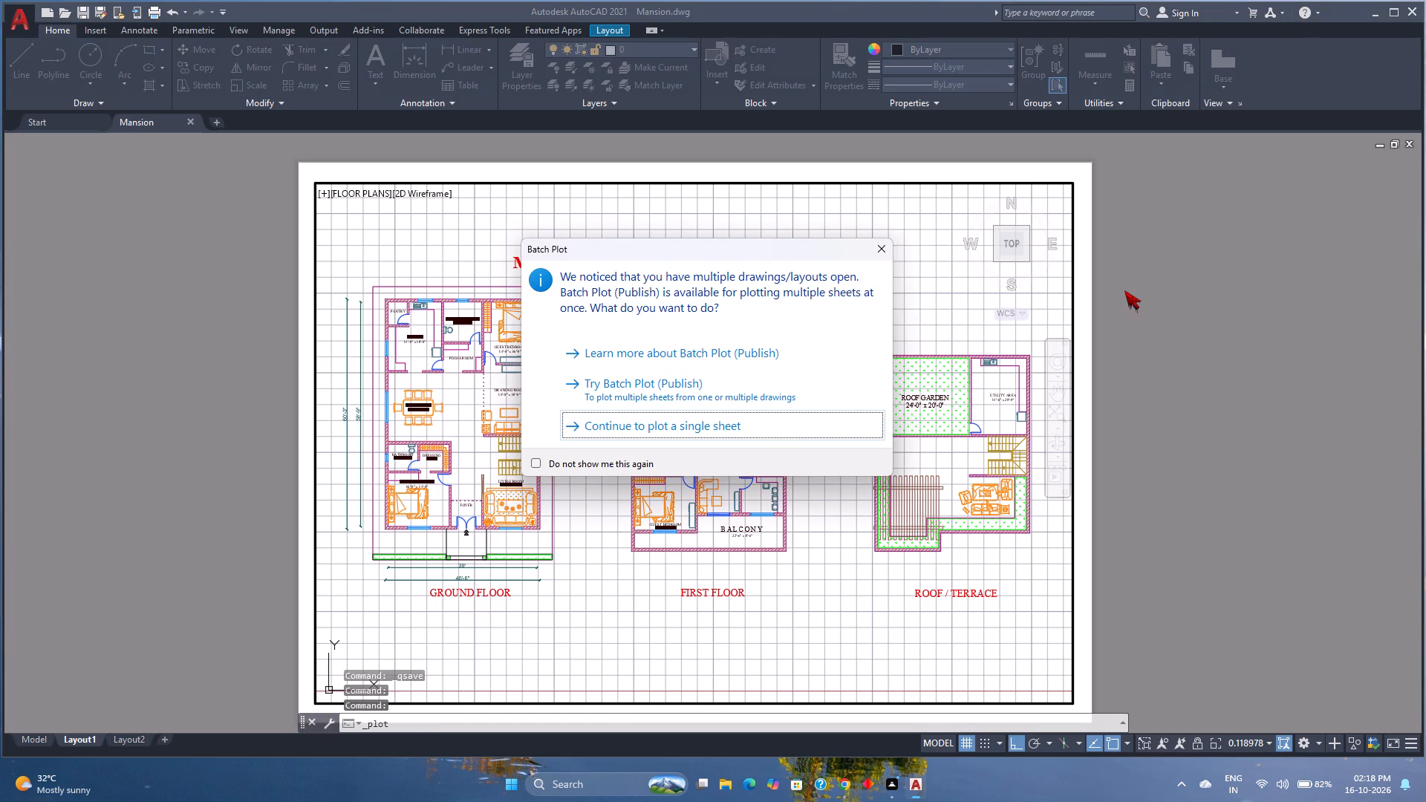
pyautogui.click(778, 423)
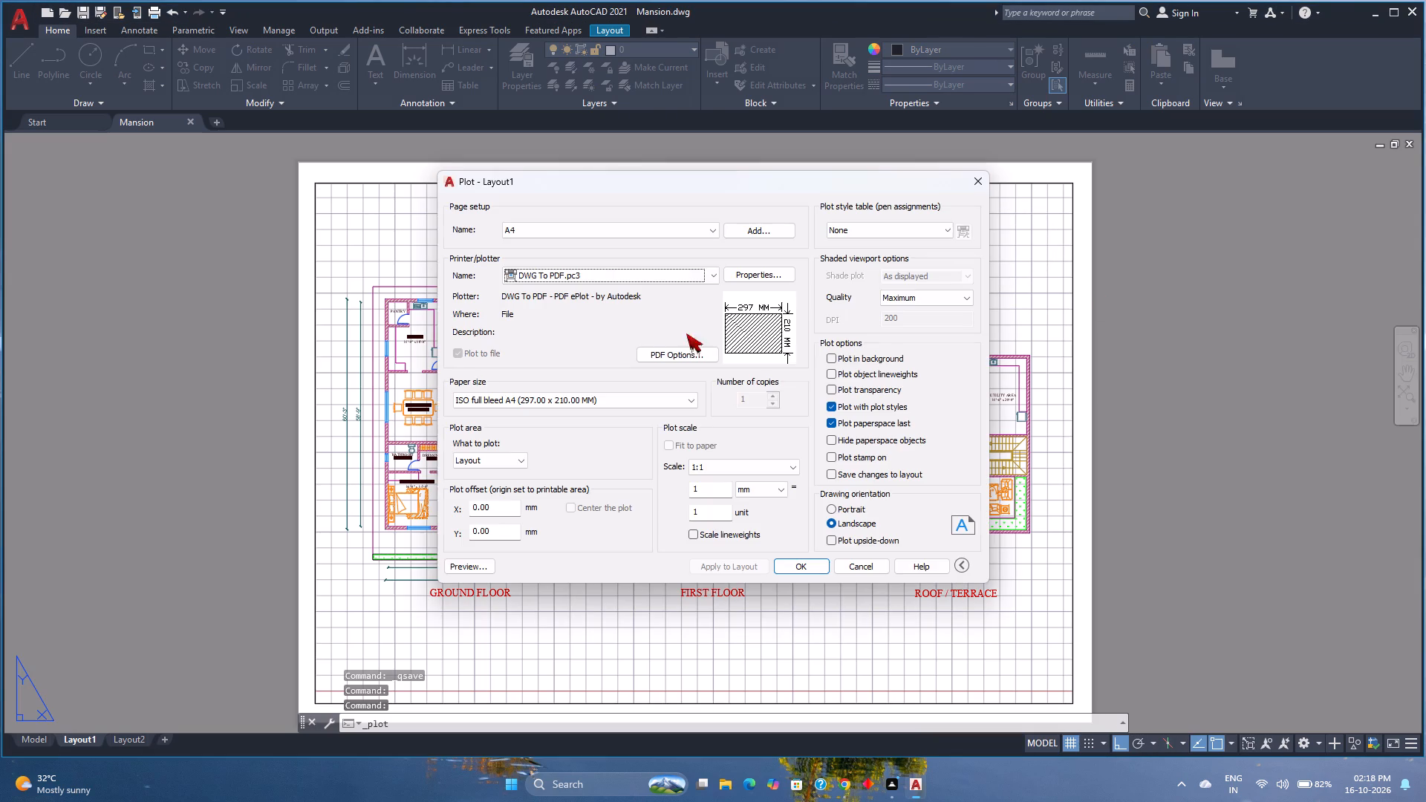
pyautogui.click(472, 565)
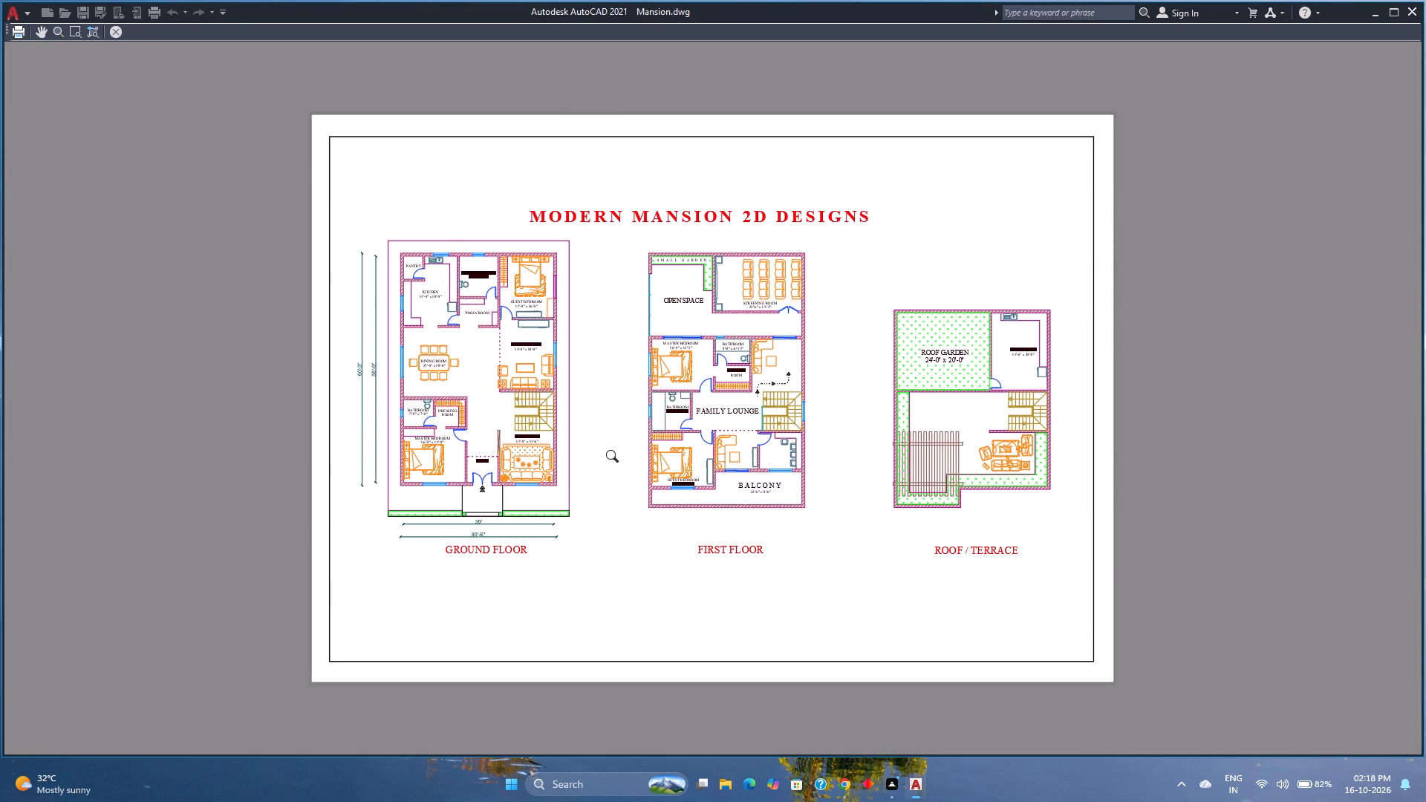
pyautogui.scroll(4, 660, 403)
pyautogui.scroll(-4, 660, 403)
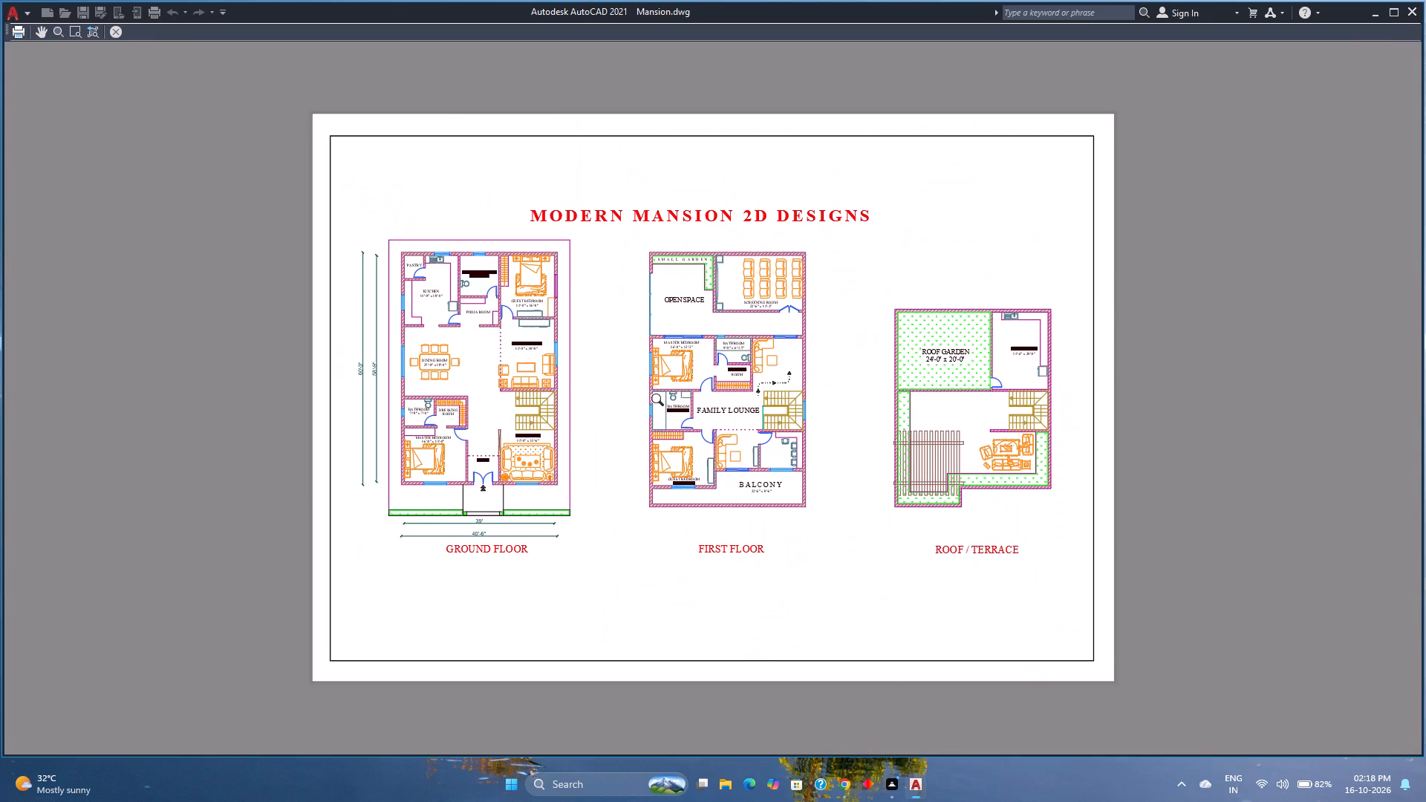
pyautogui.scroll(1, 660, 403)
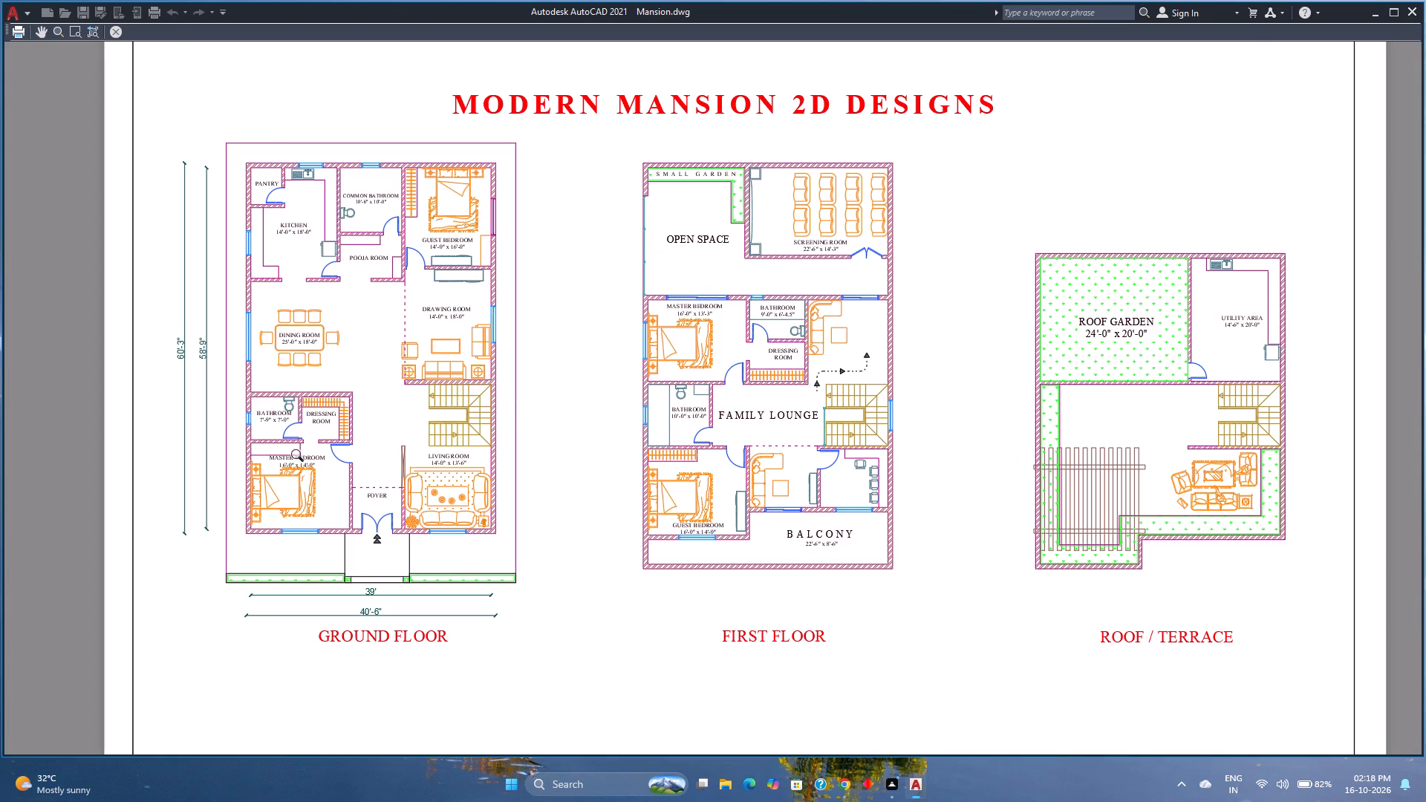
pyautogui.scroll(4, 300, 458)
pyautogui.scroll(-4, 300, 458)
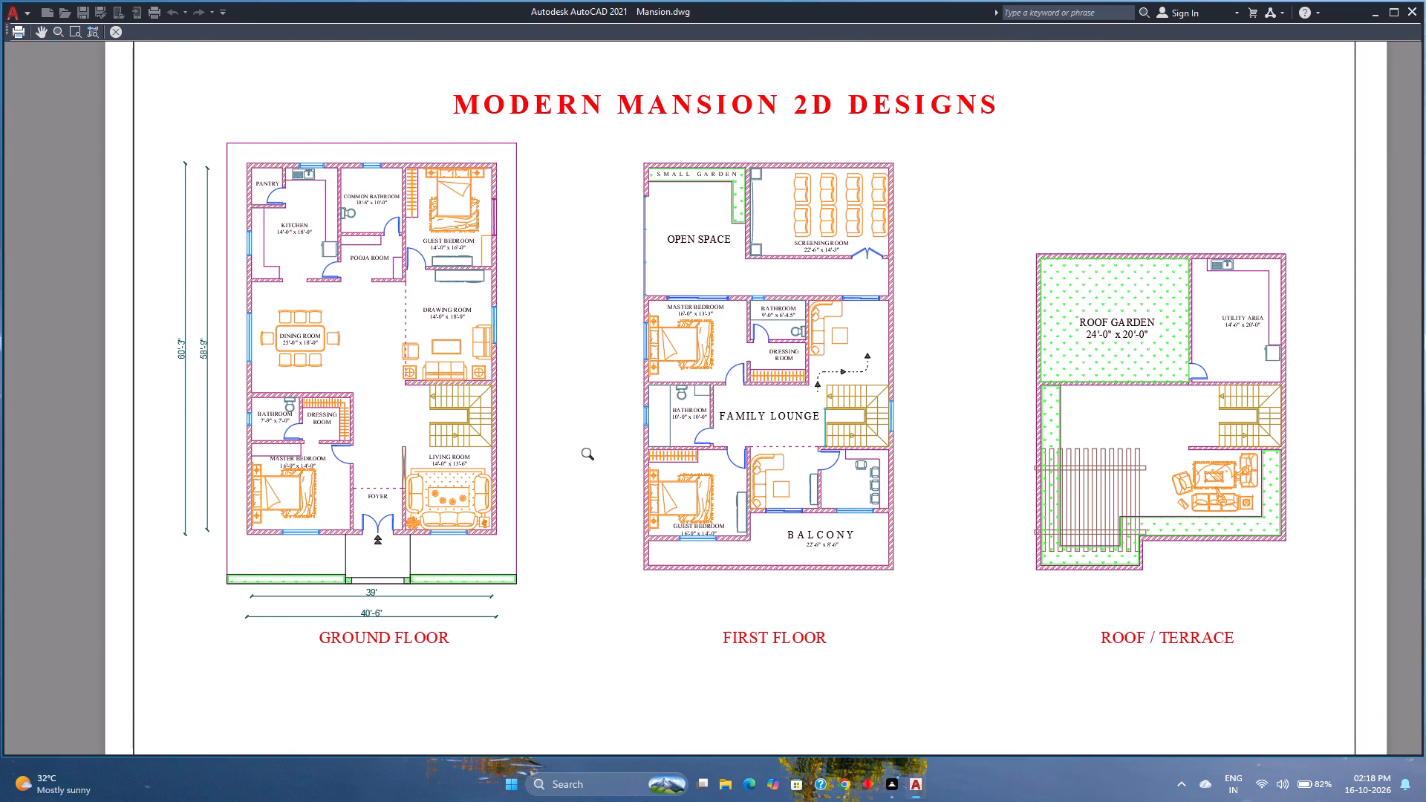
pyautogui.scroll(1, 731, 492)
pyautogui.scroll(-1, 731, 492)
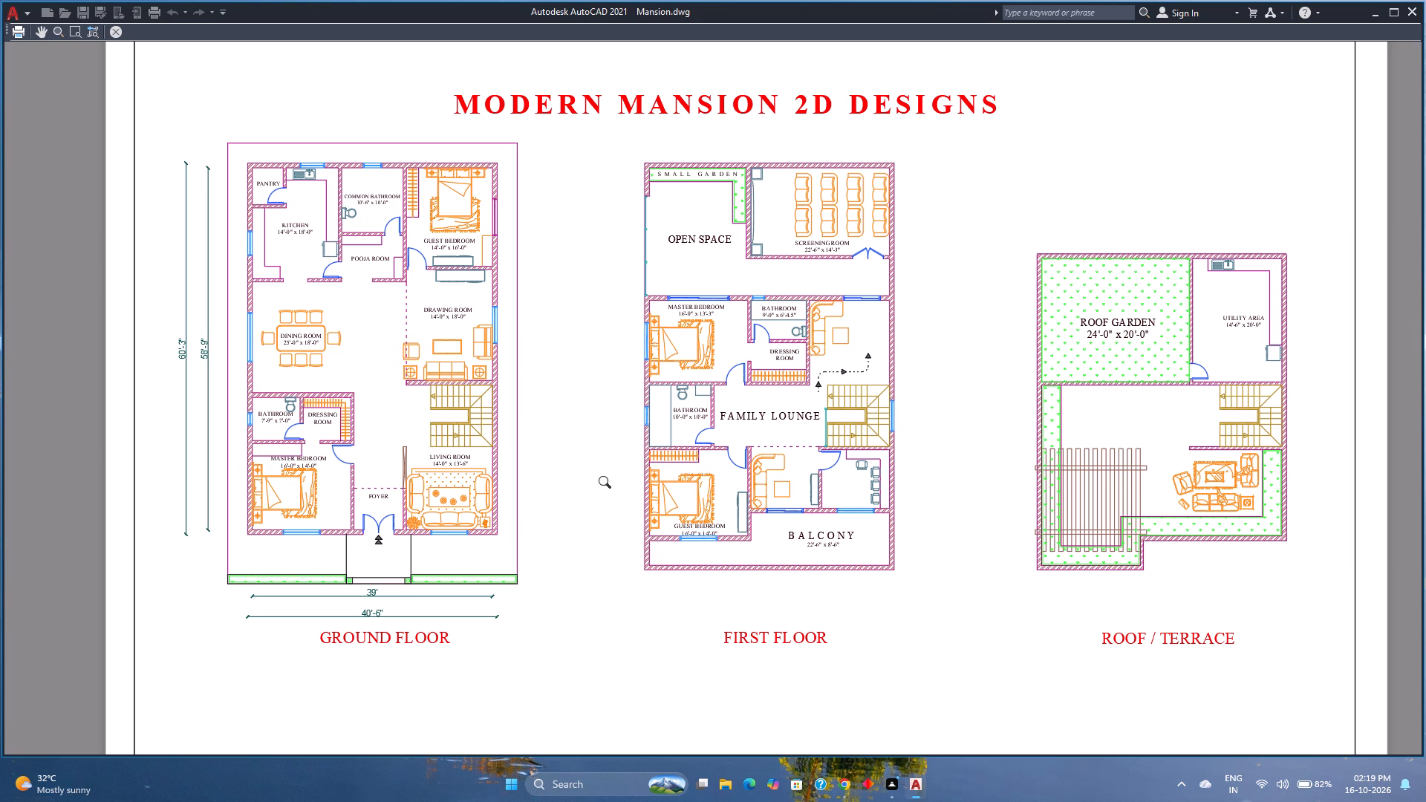
pyautogui.scroll(-2, 668, 243)
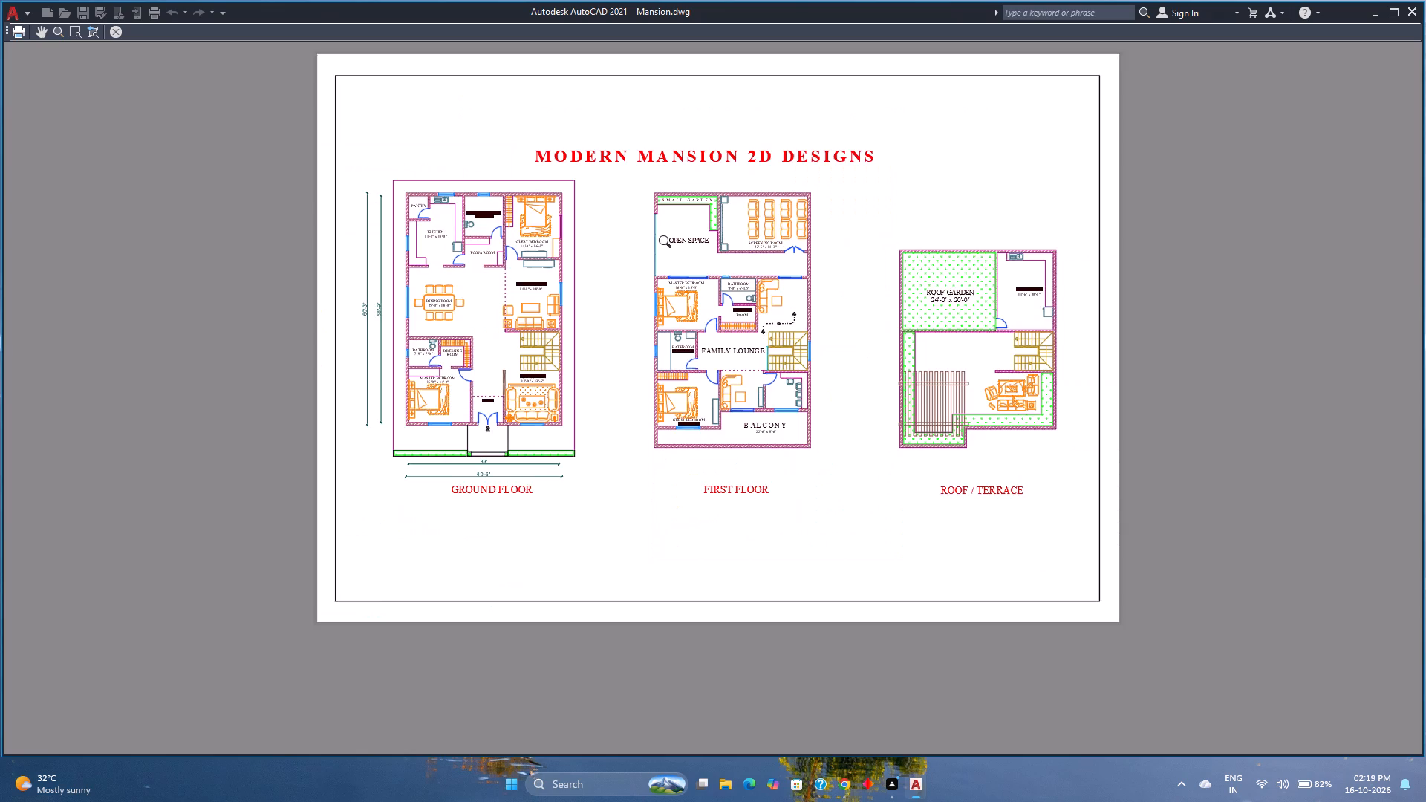
pyautogui.scroll(-4, 424, 327)
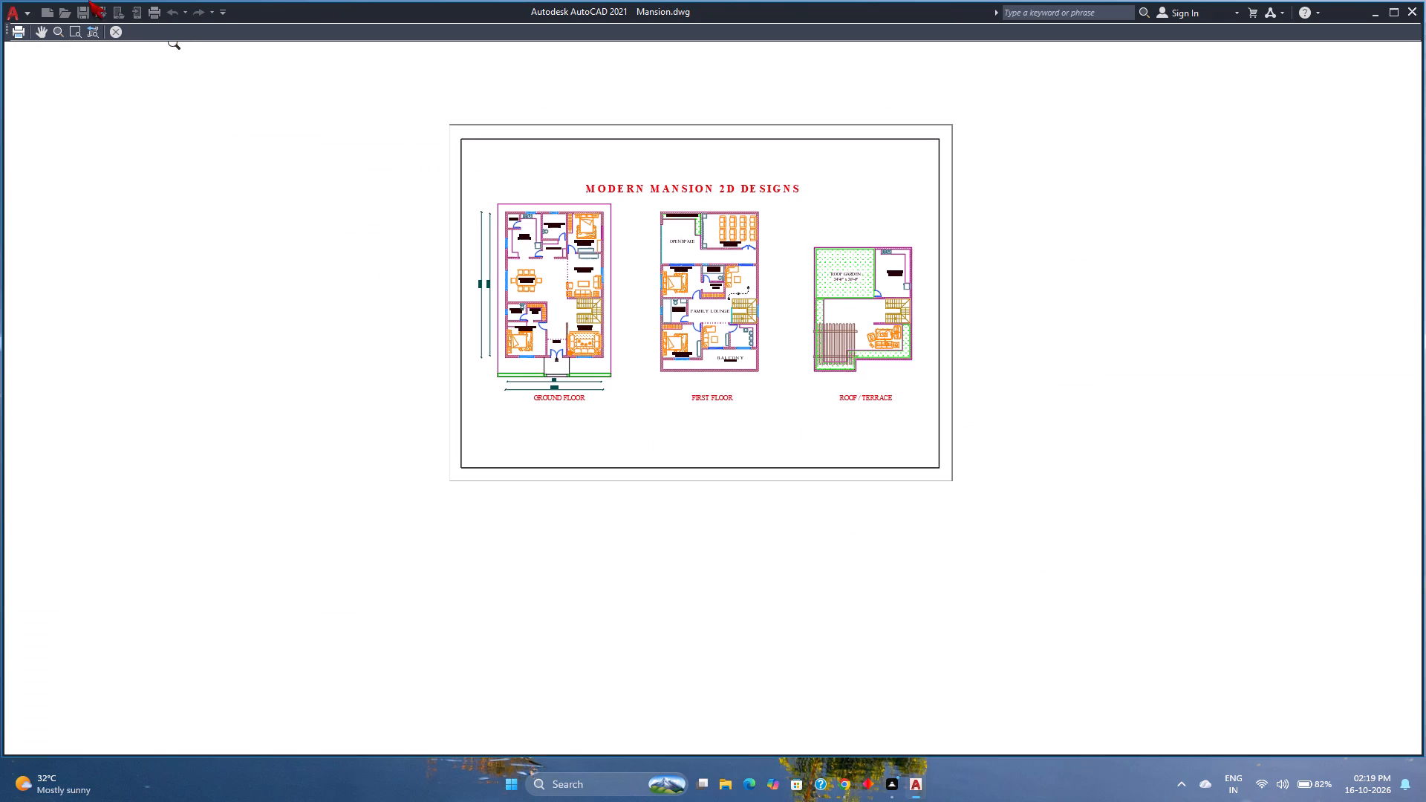
pyautogui.click(114, 28)
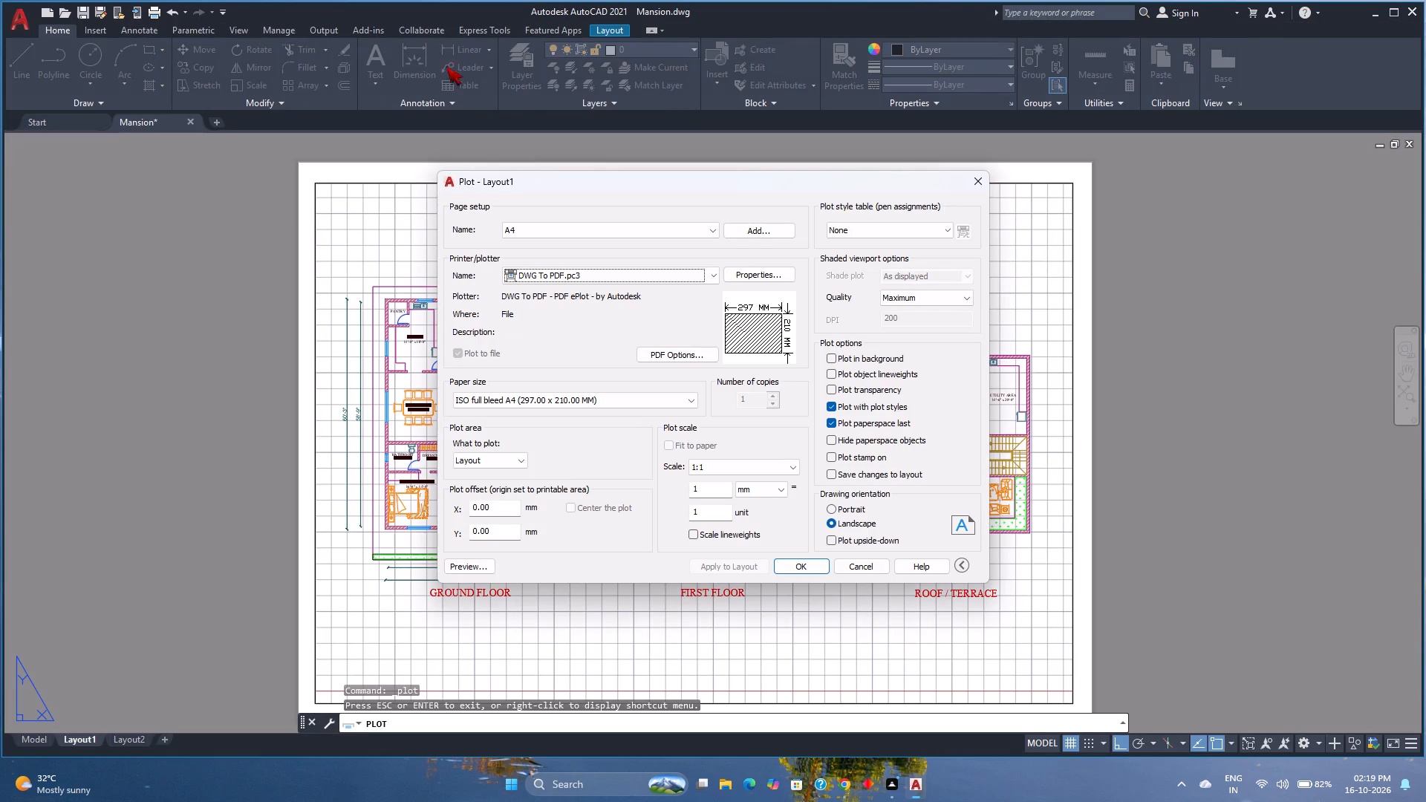
pyautogui.click(851, 561)
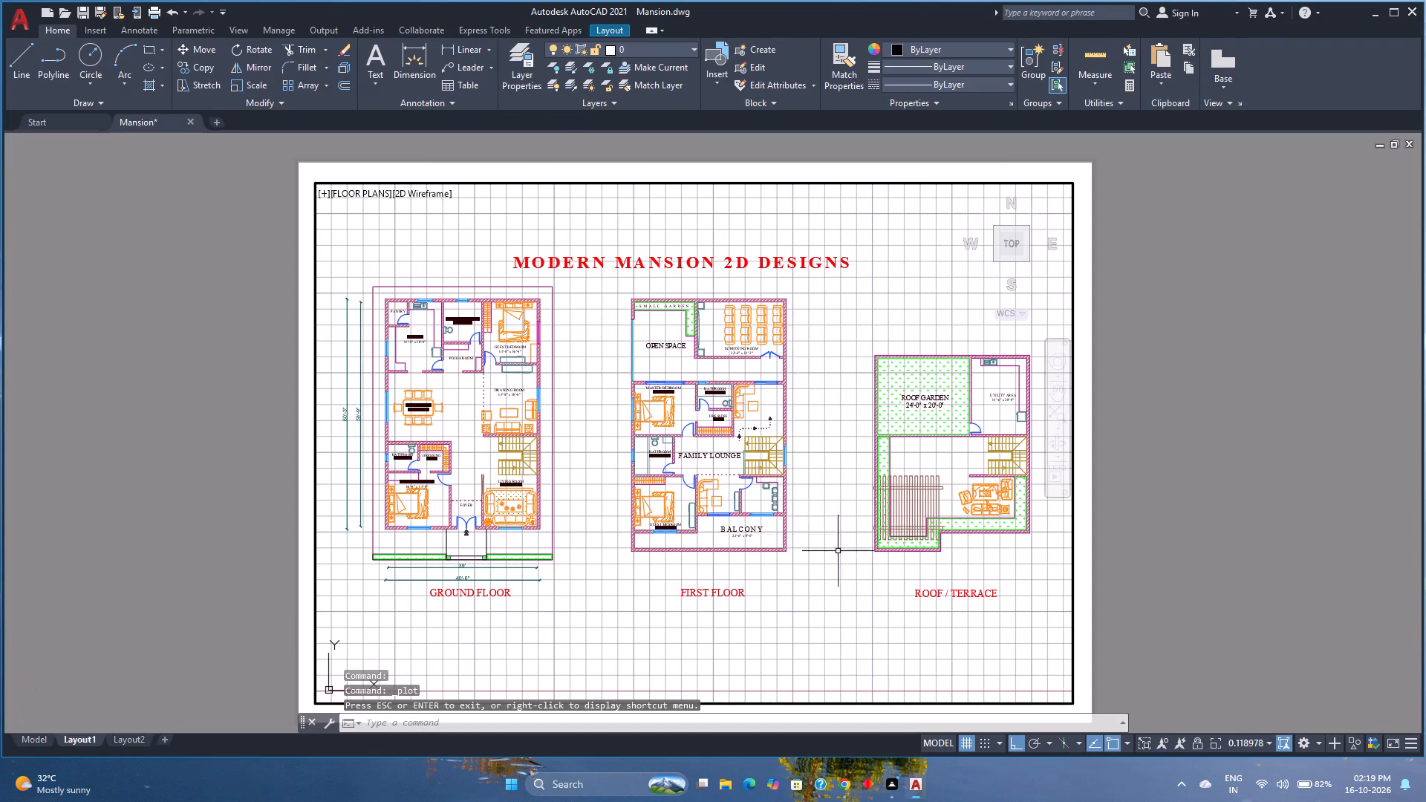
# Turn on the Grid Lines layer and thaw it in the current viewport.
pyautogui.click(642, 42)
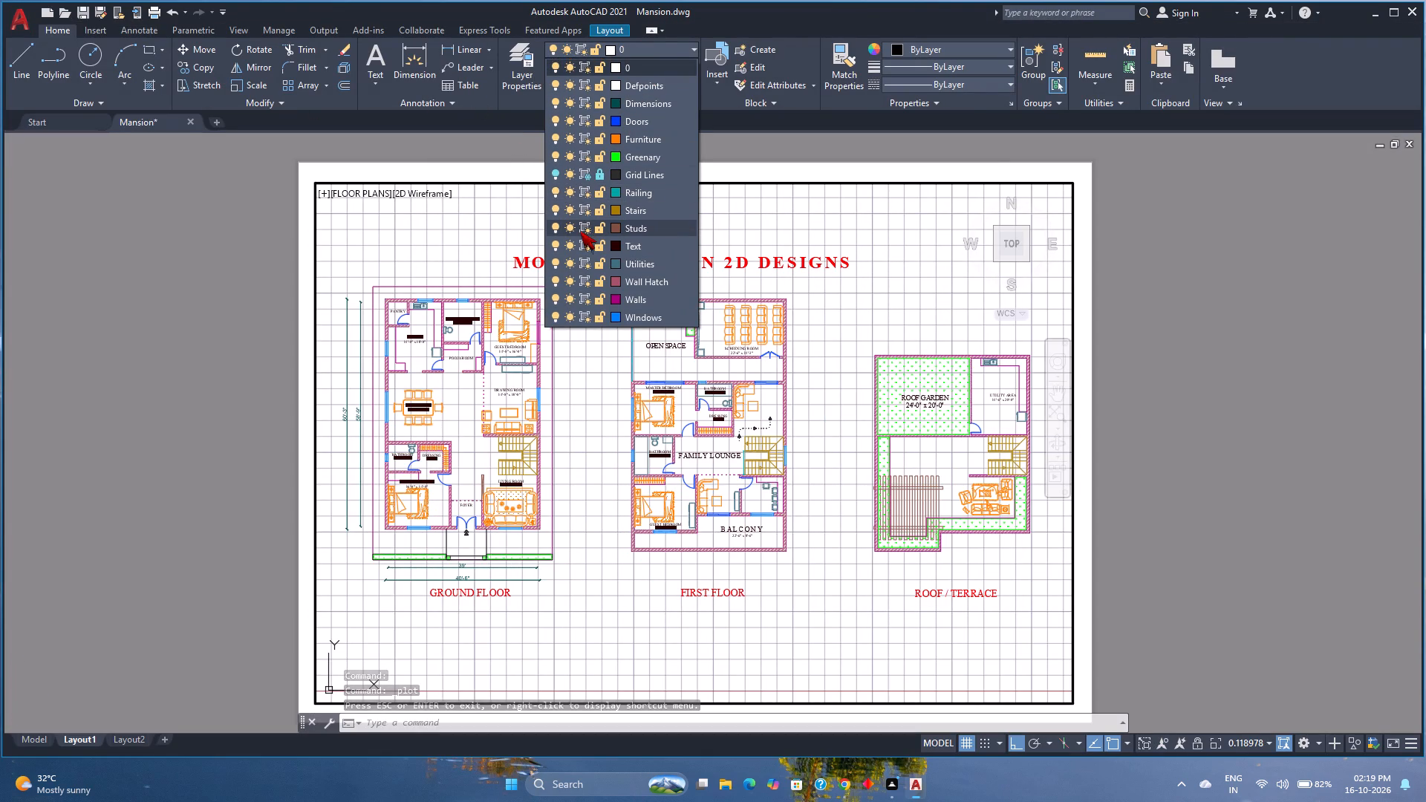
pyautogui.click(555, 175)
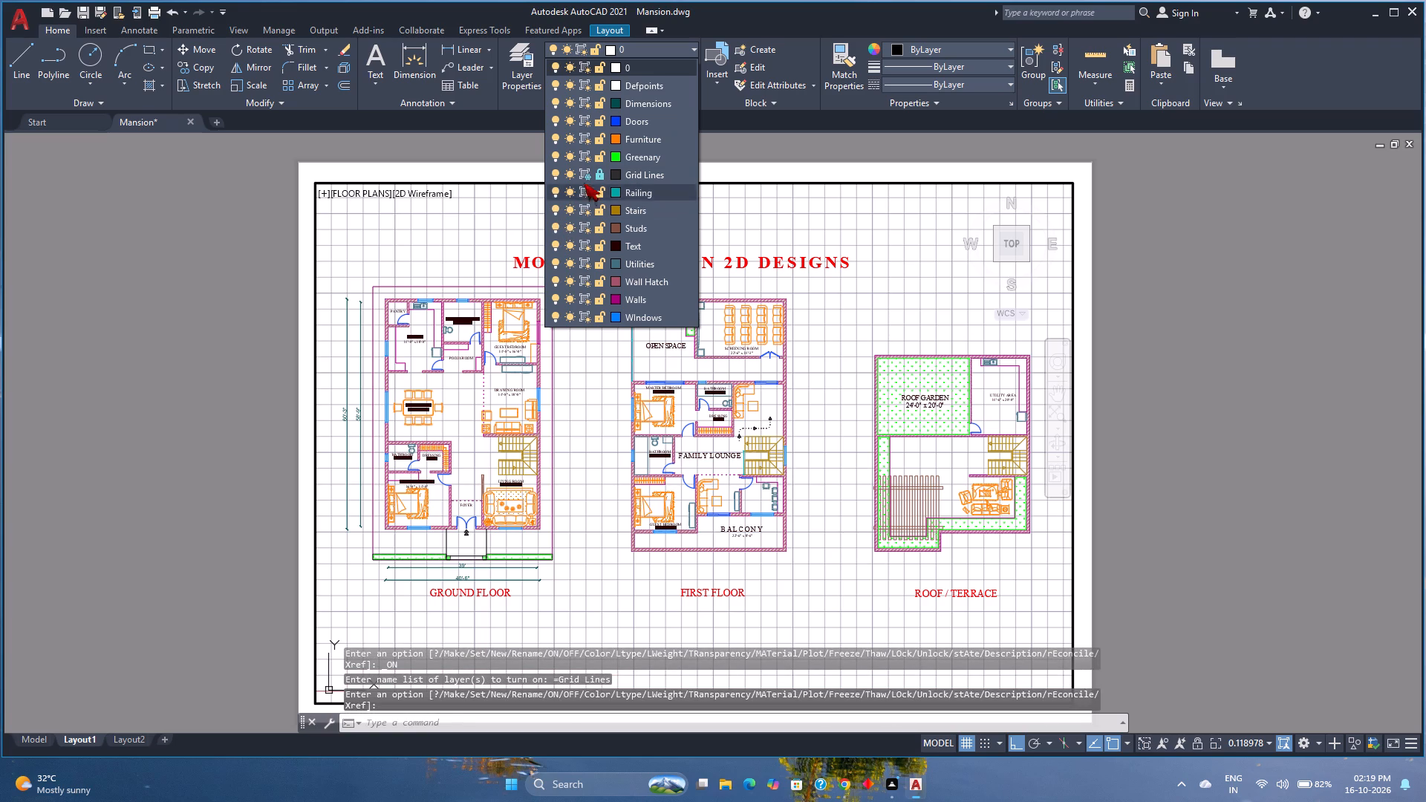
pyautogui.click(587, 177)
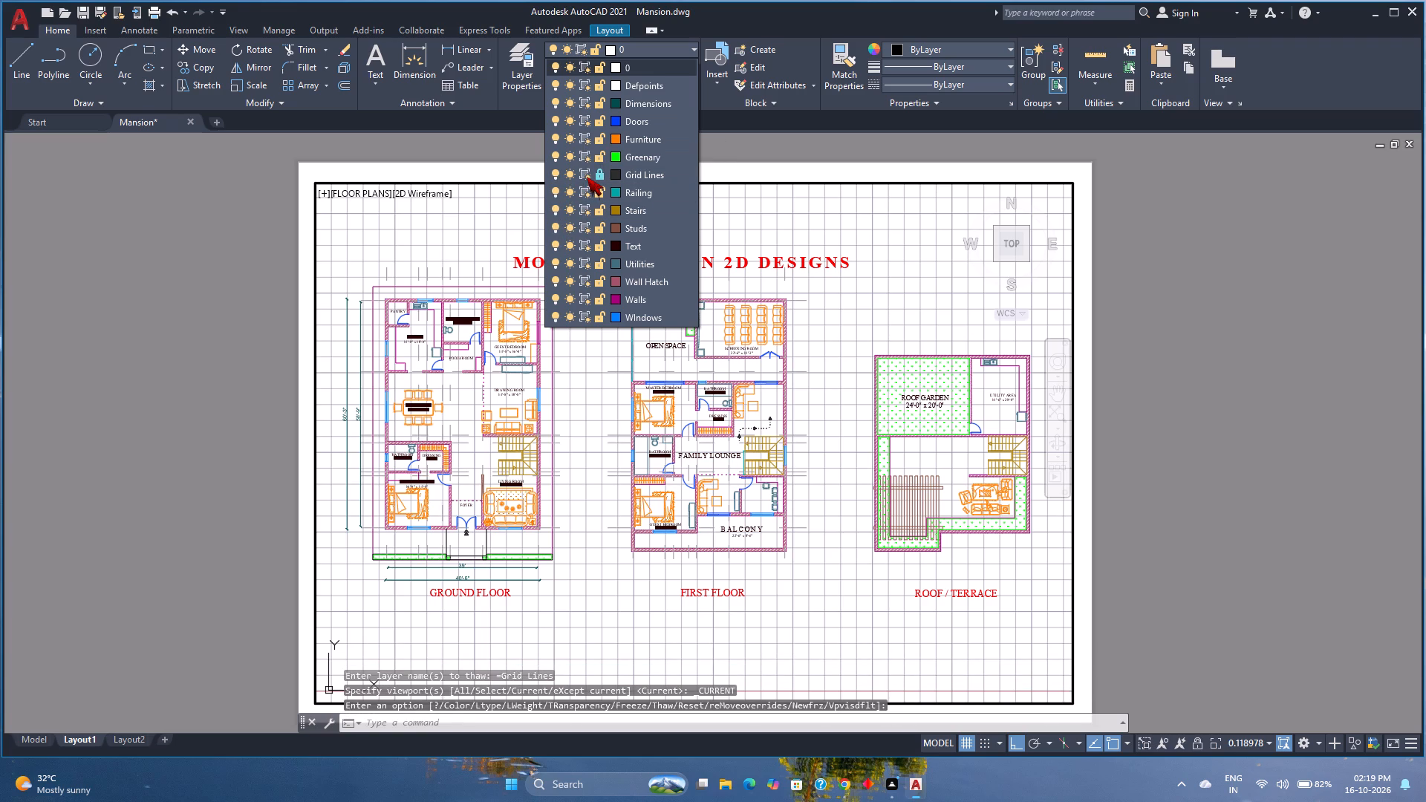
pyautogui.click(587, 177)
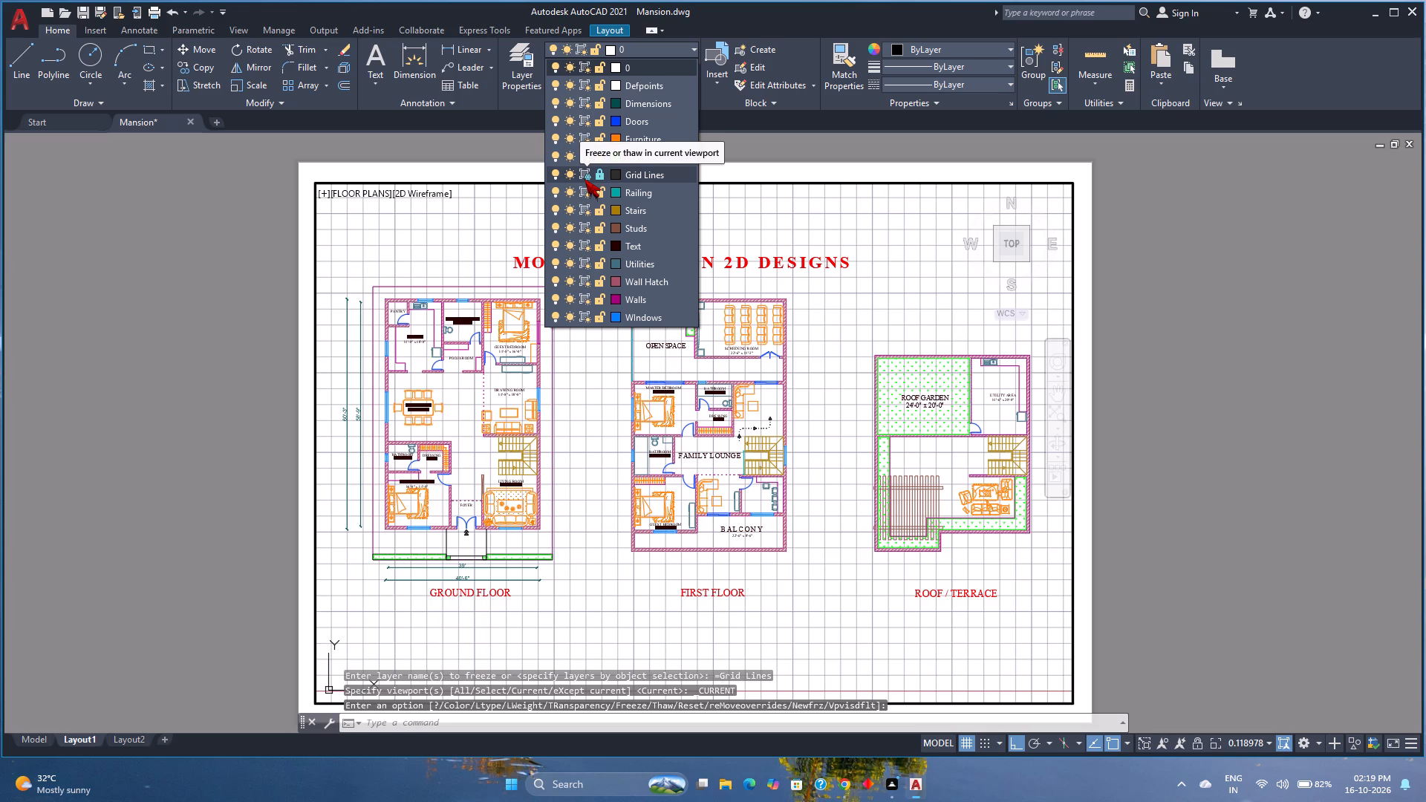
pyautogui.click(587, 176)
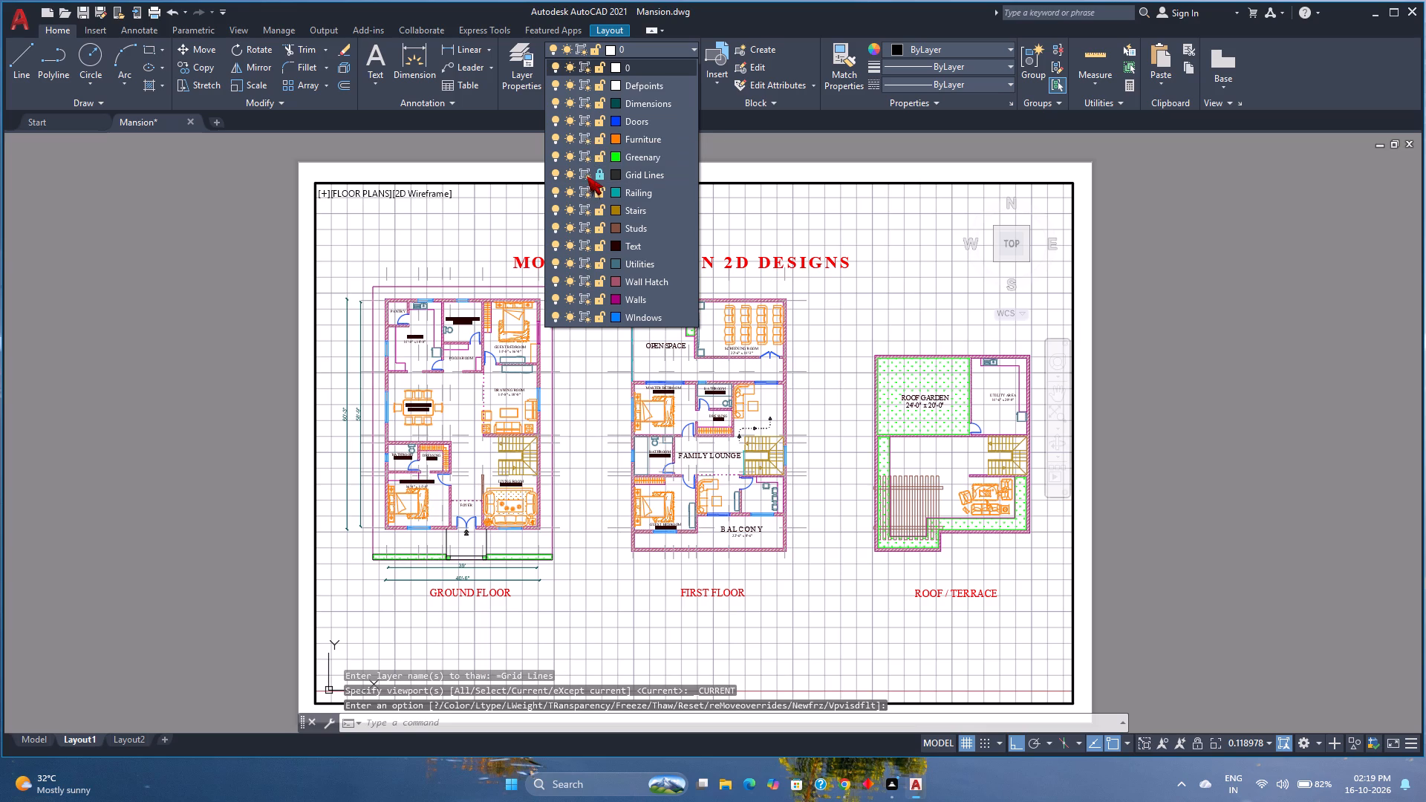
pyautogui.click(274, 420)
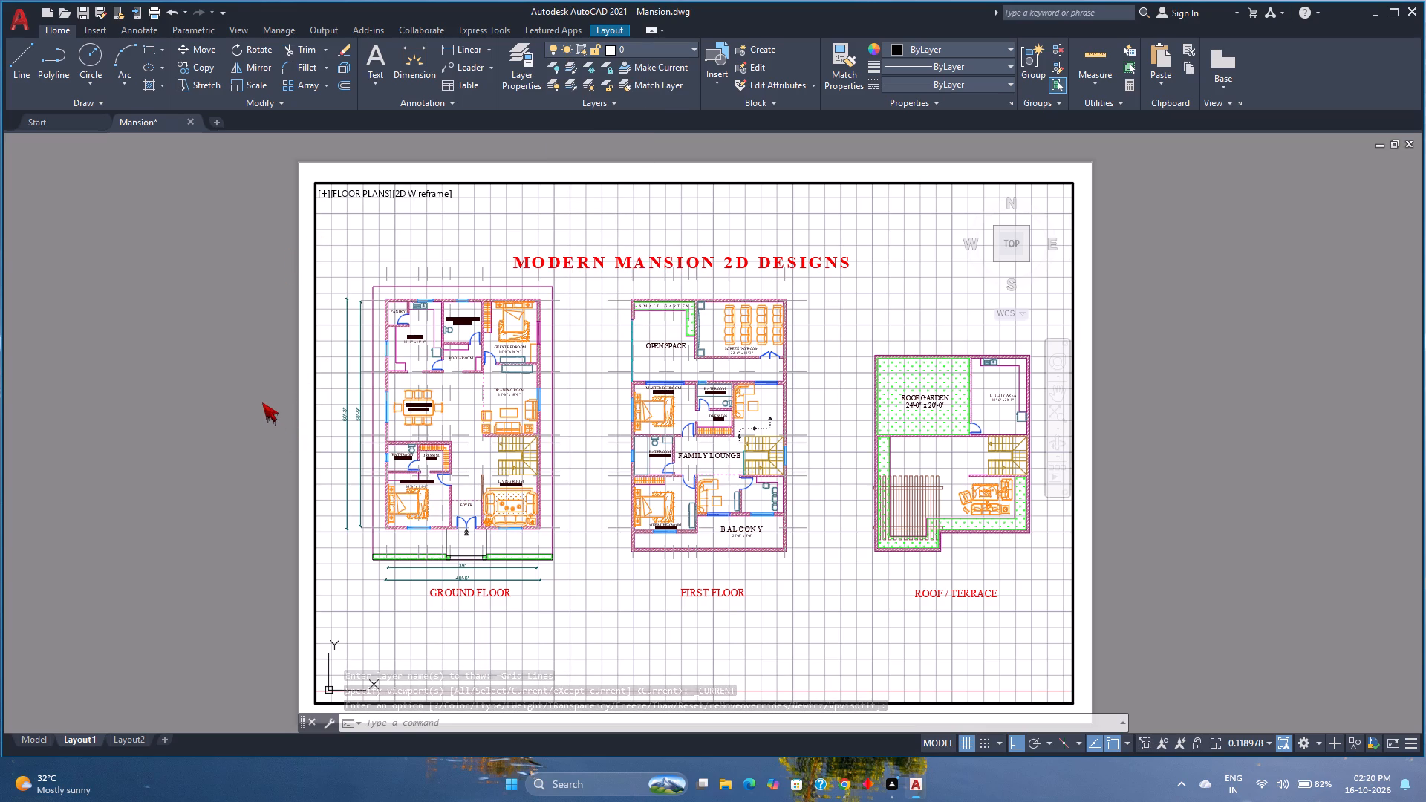
# Preview the Layout1 plot with the grid lines on and examine how they read across the floor plans, leaving without plotting.
pyautogui.hotkey('ctrl', 'p')
pyautogui.press('Return')
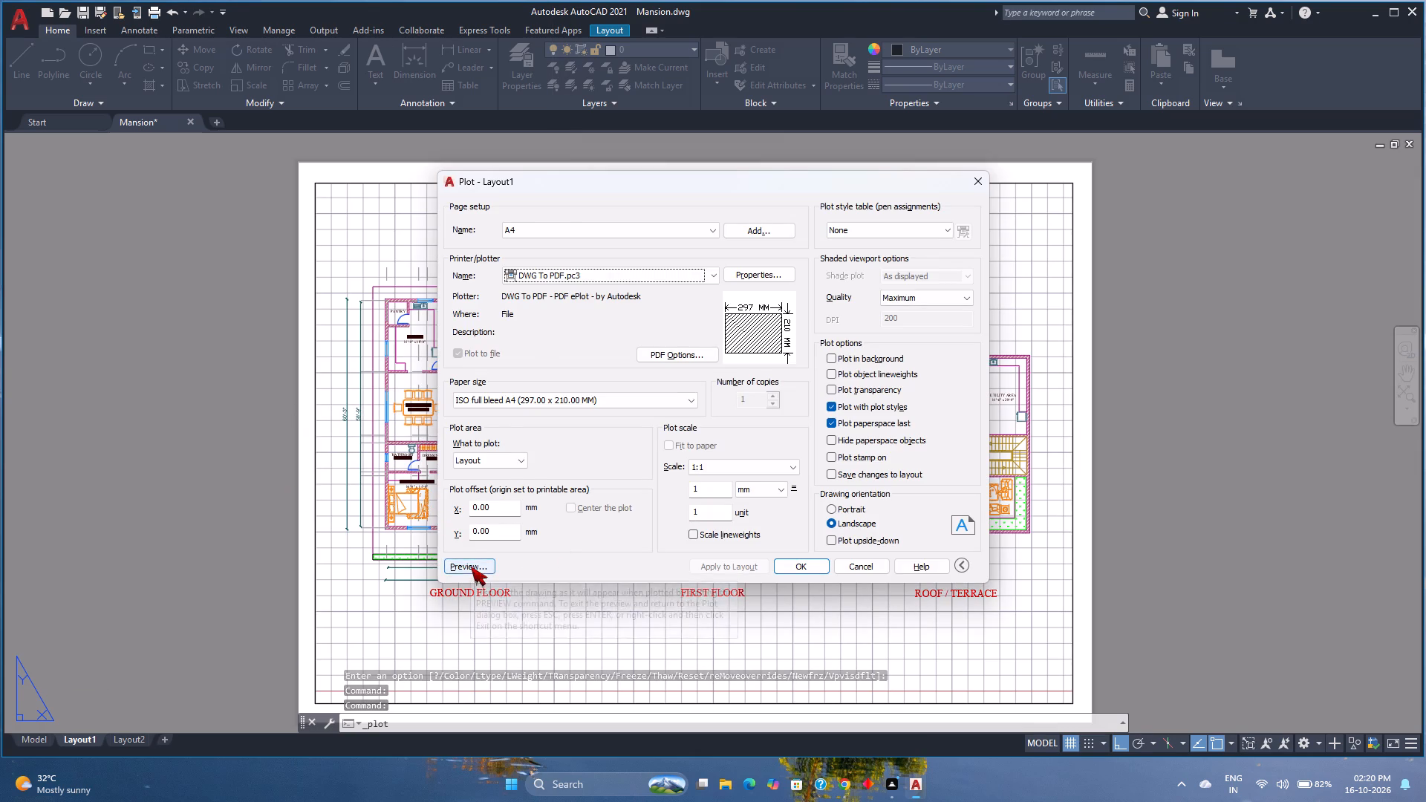
pyautogui.click(471, 567)
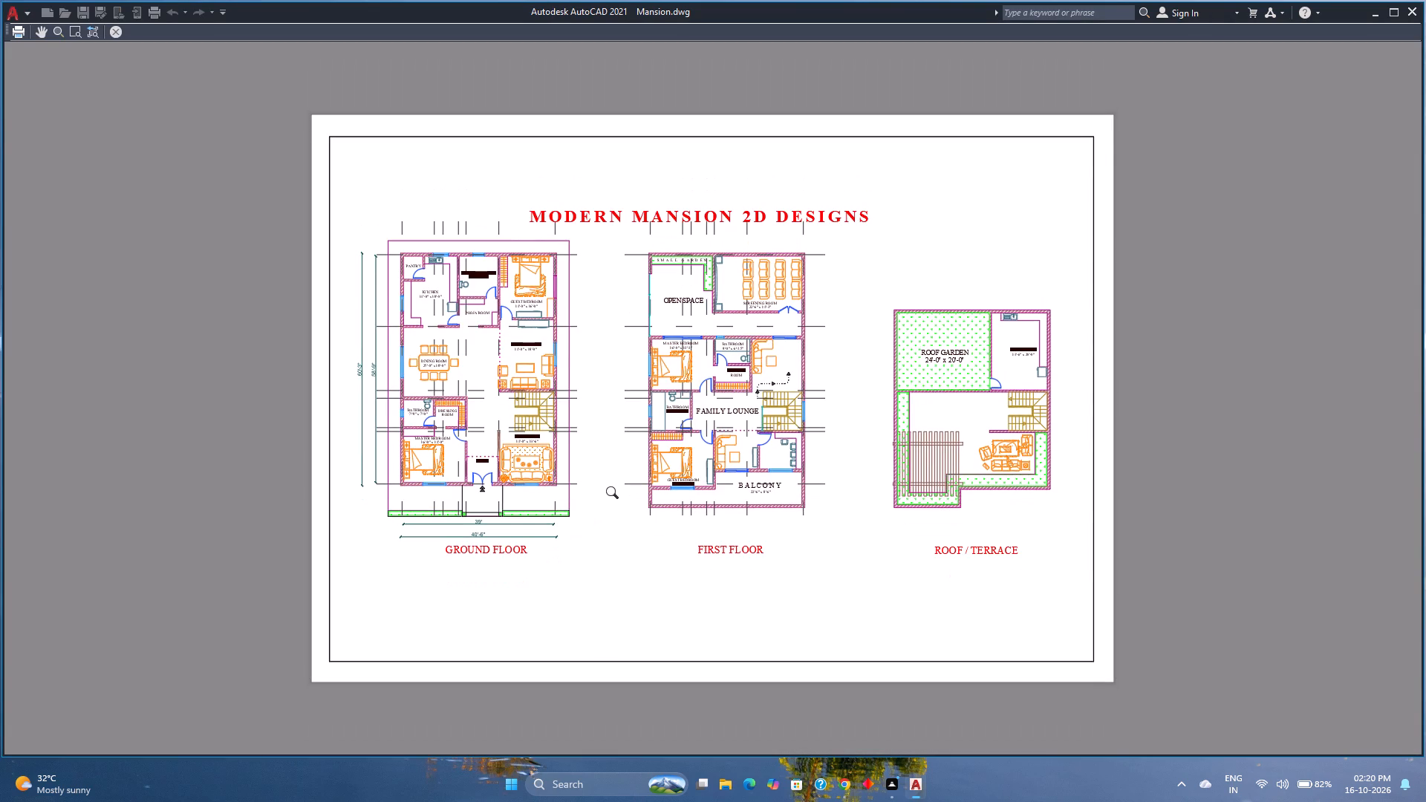
pyautogui.scroll(5, 472, 400)
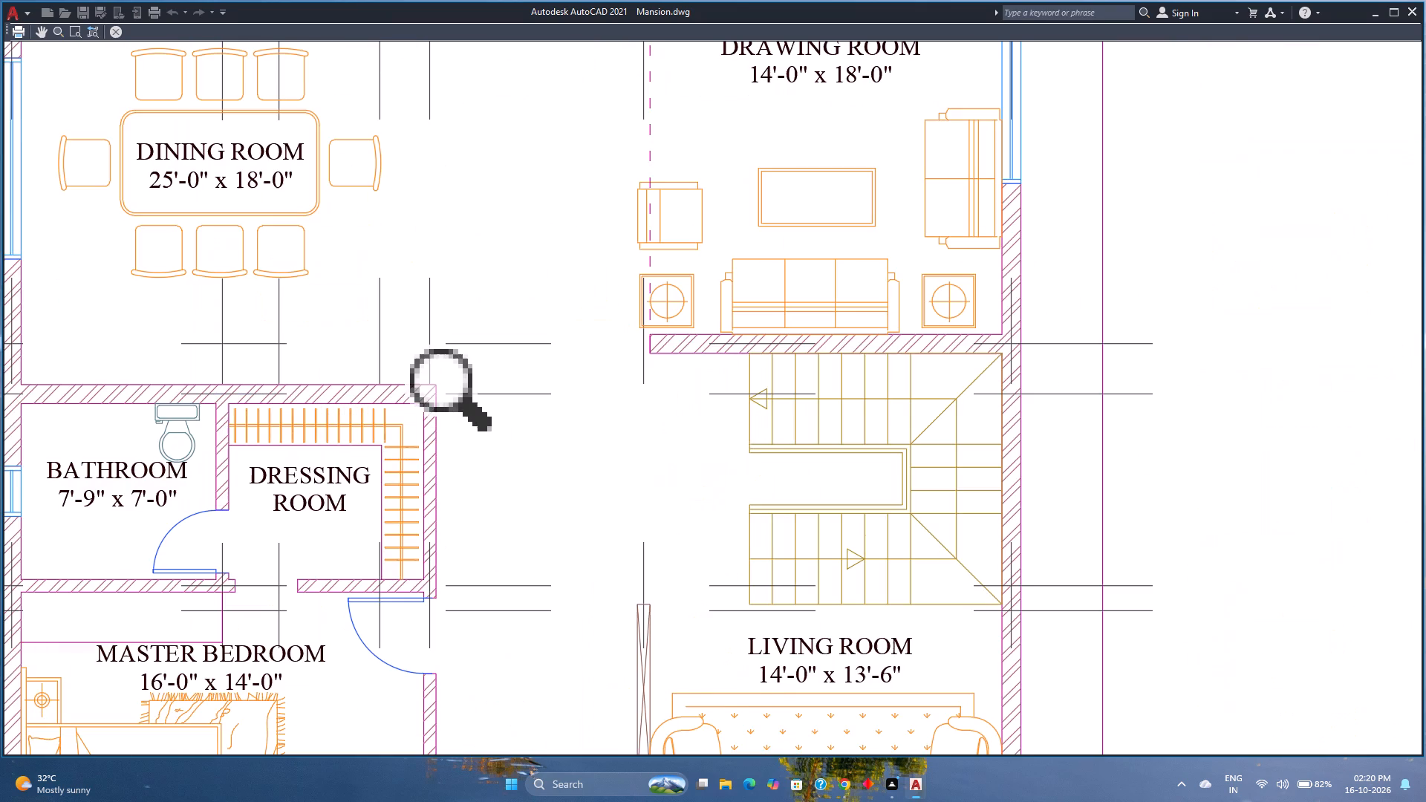
pyautogui.scroll(-3, 472, 400)
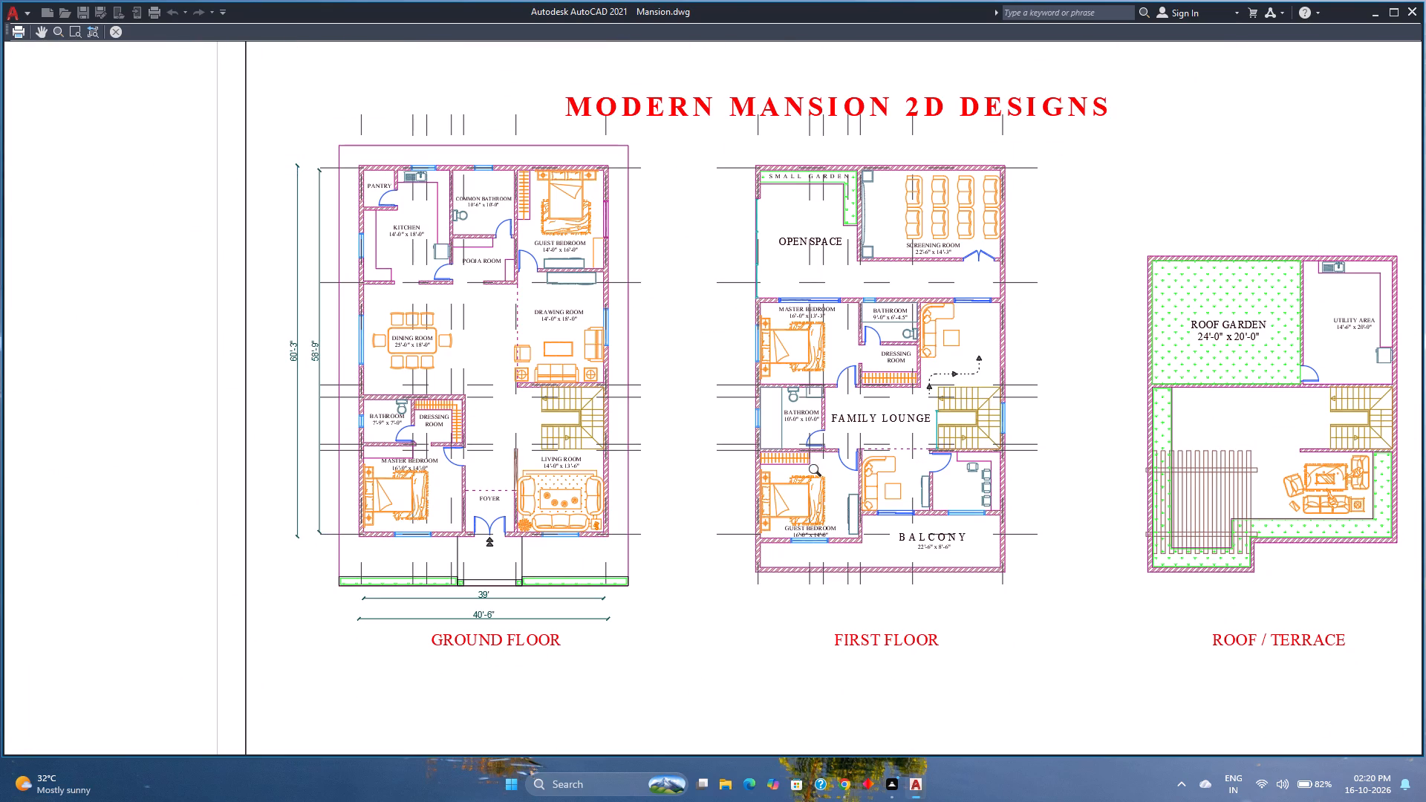
pyautogui.scroll(-1, 833, 469)
pyautogui.scroll(1, 833, 469)
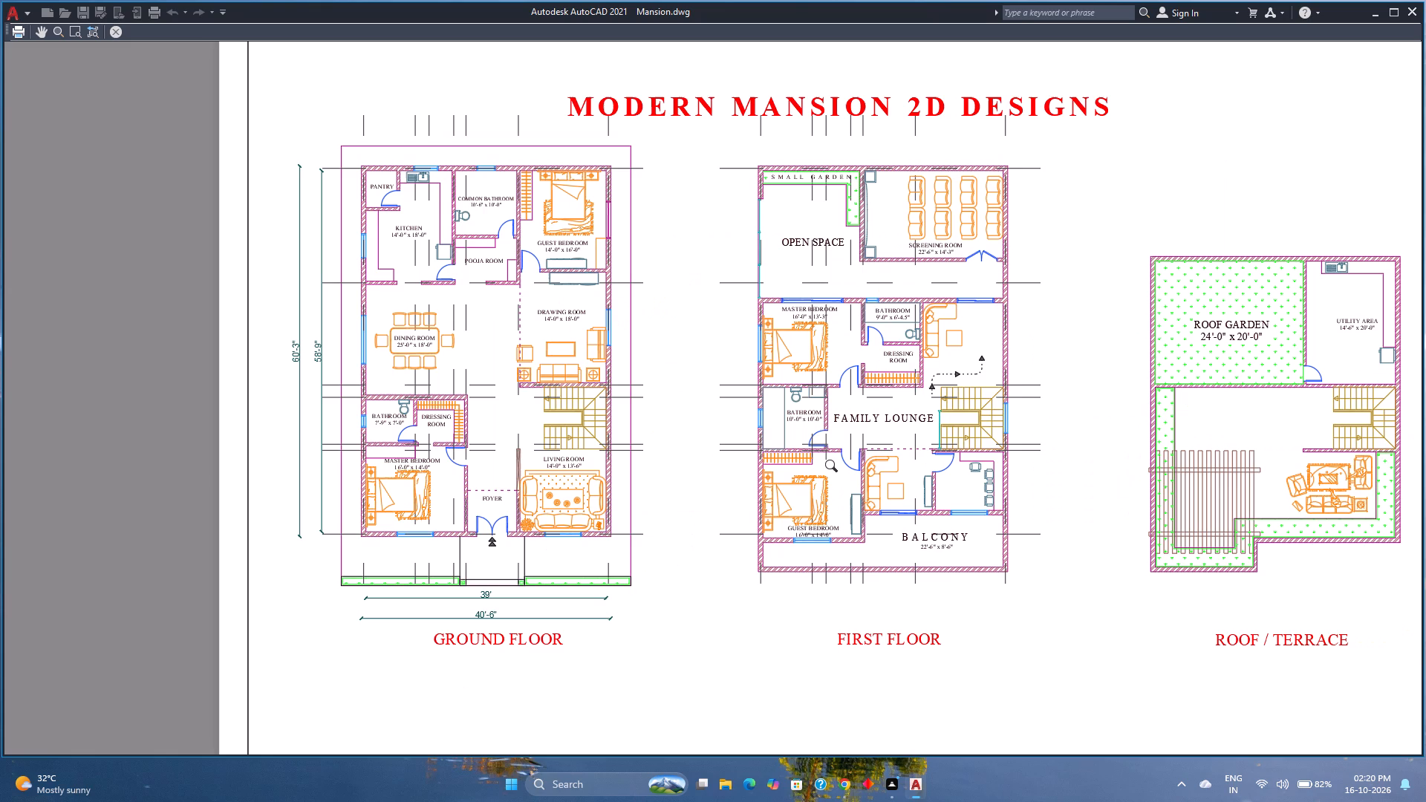
pyautogui.scroll(-1, 833, 469)
pyautogui.scroll(2, 833, 469)
pyautogui.scroll(-1, 833, 469)
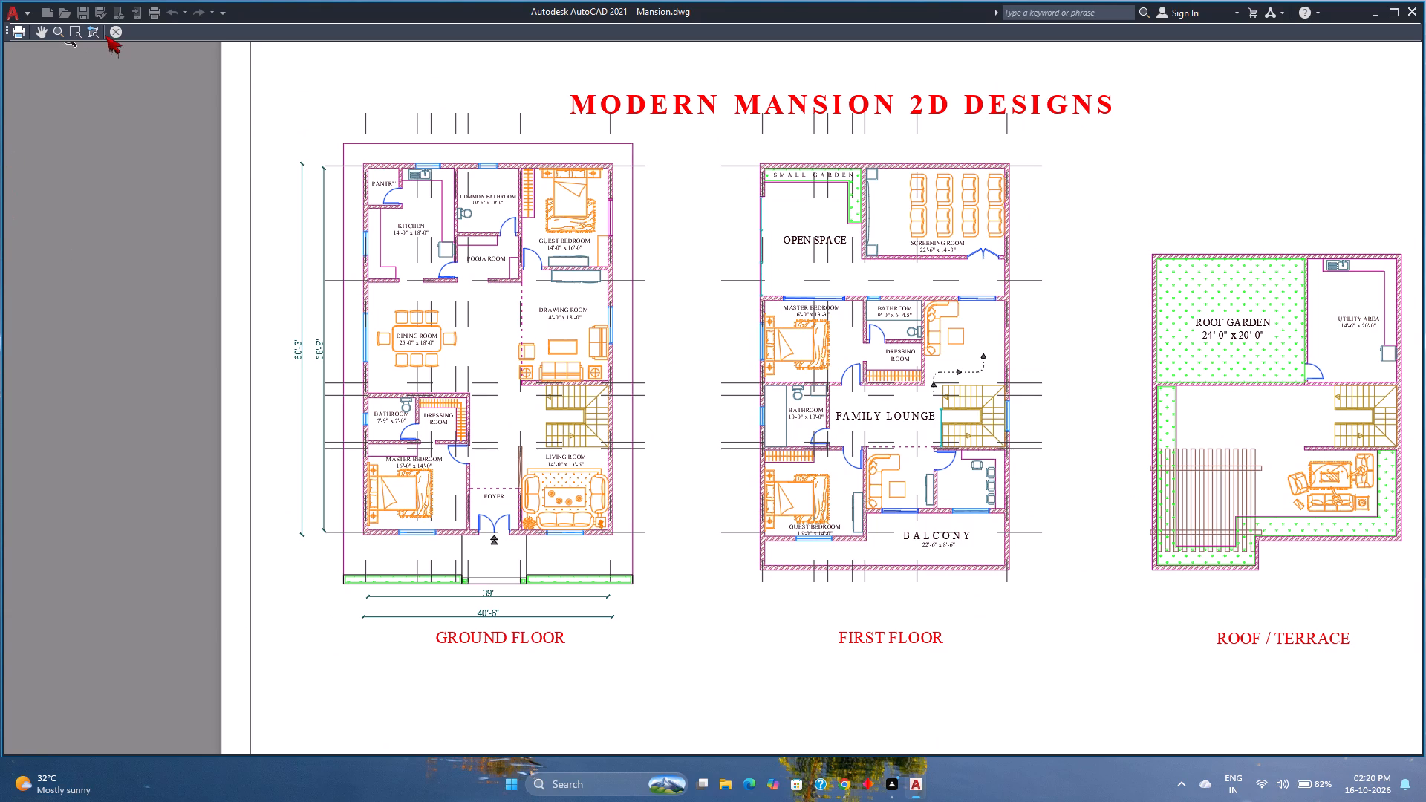
pyautogui.click(113, 36)
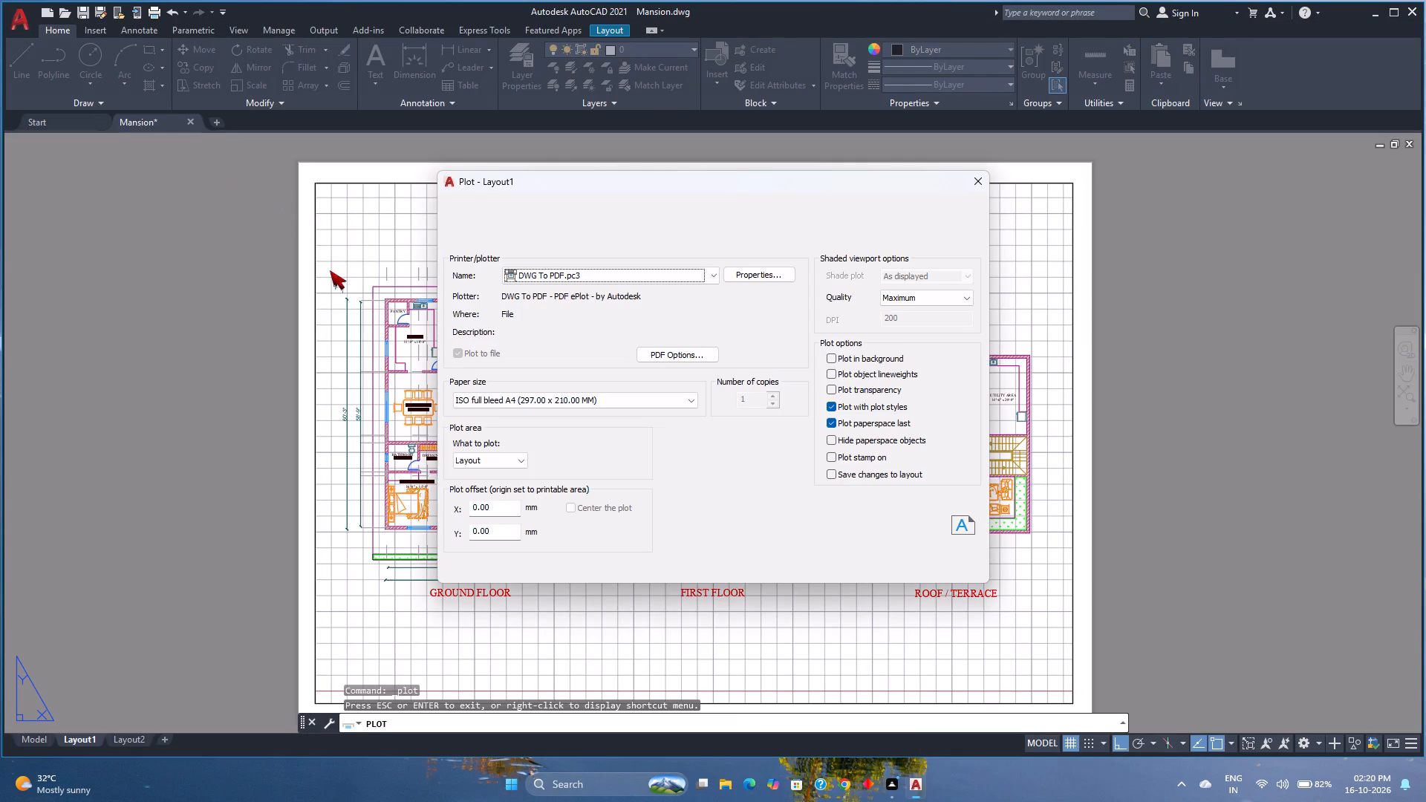
pyautogui.click(860, 570)
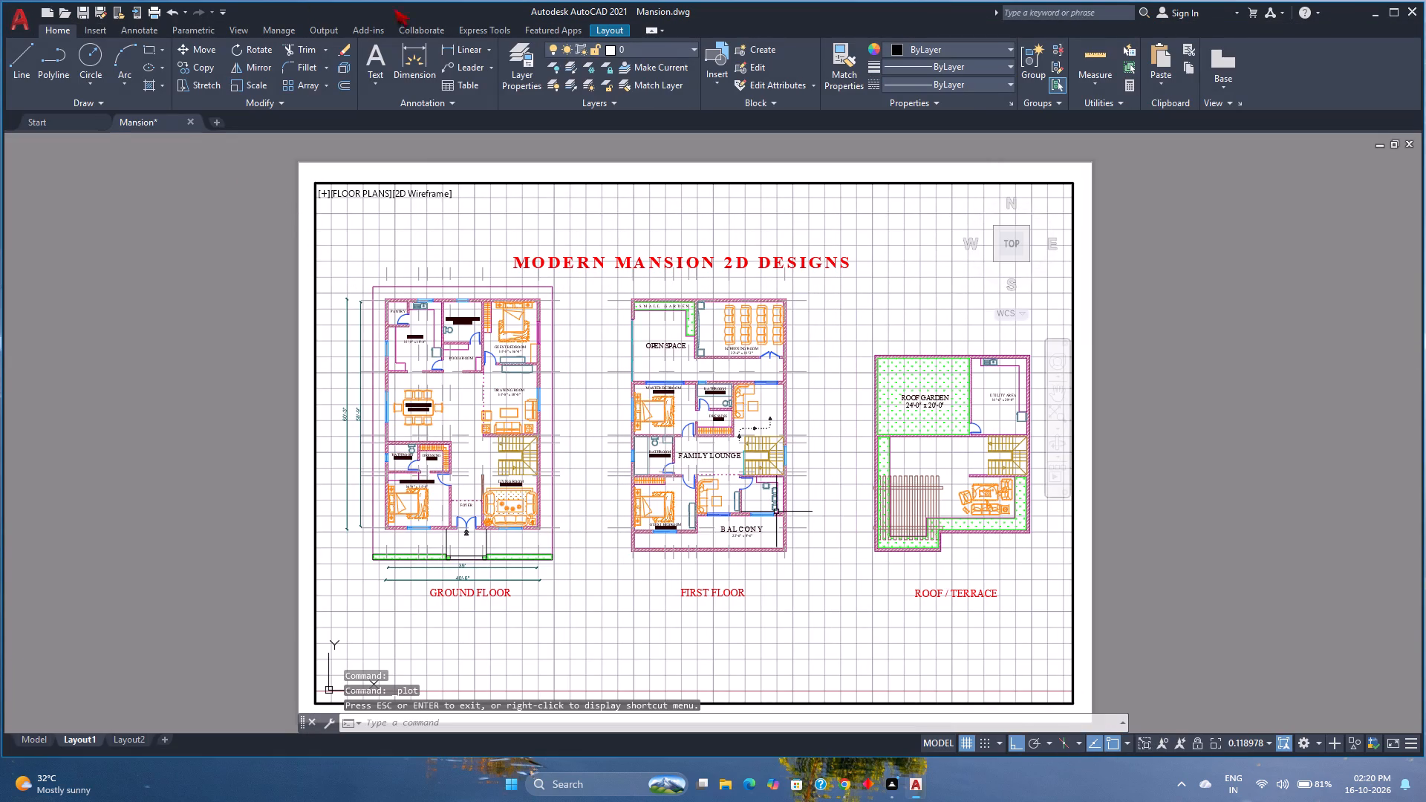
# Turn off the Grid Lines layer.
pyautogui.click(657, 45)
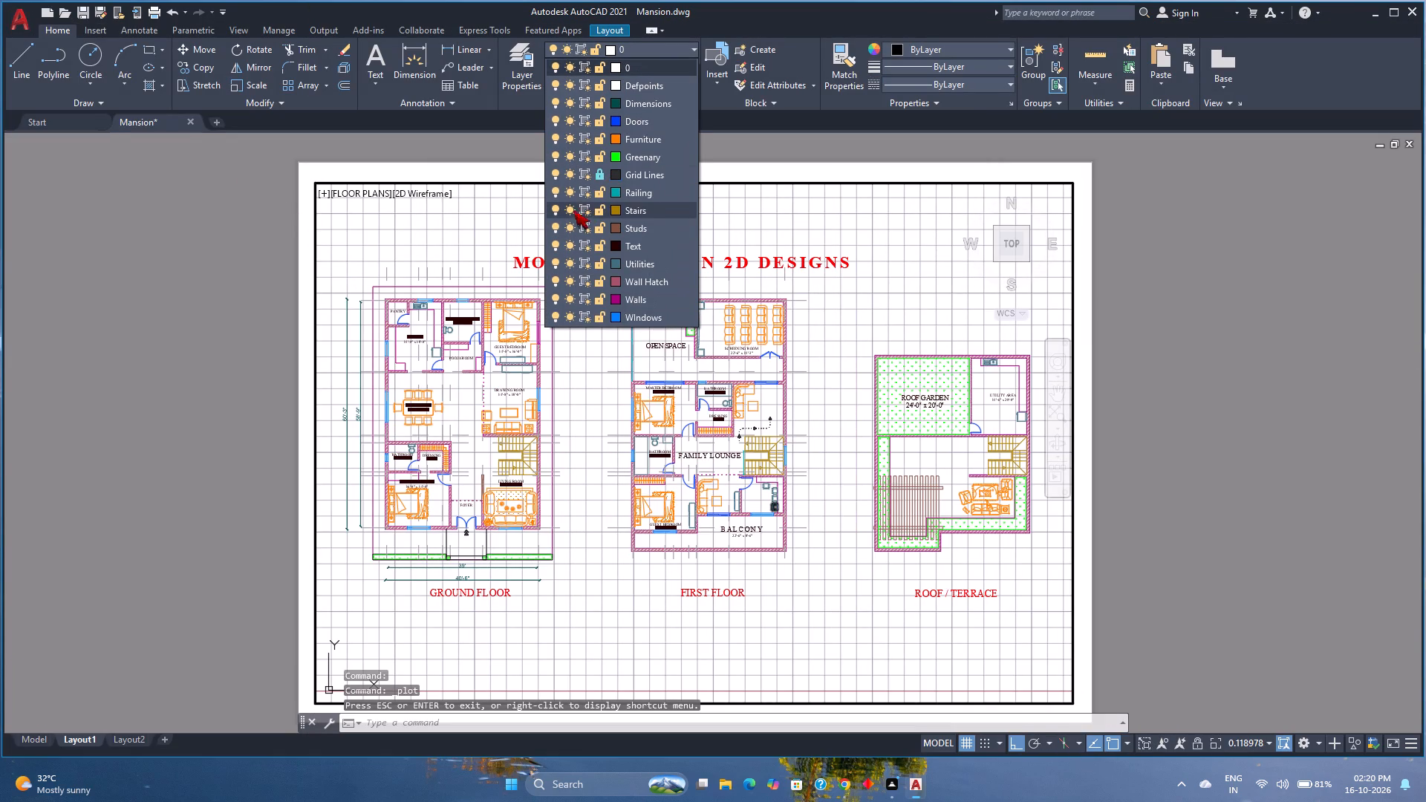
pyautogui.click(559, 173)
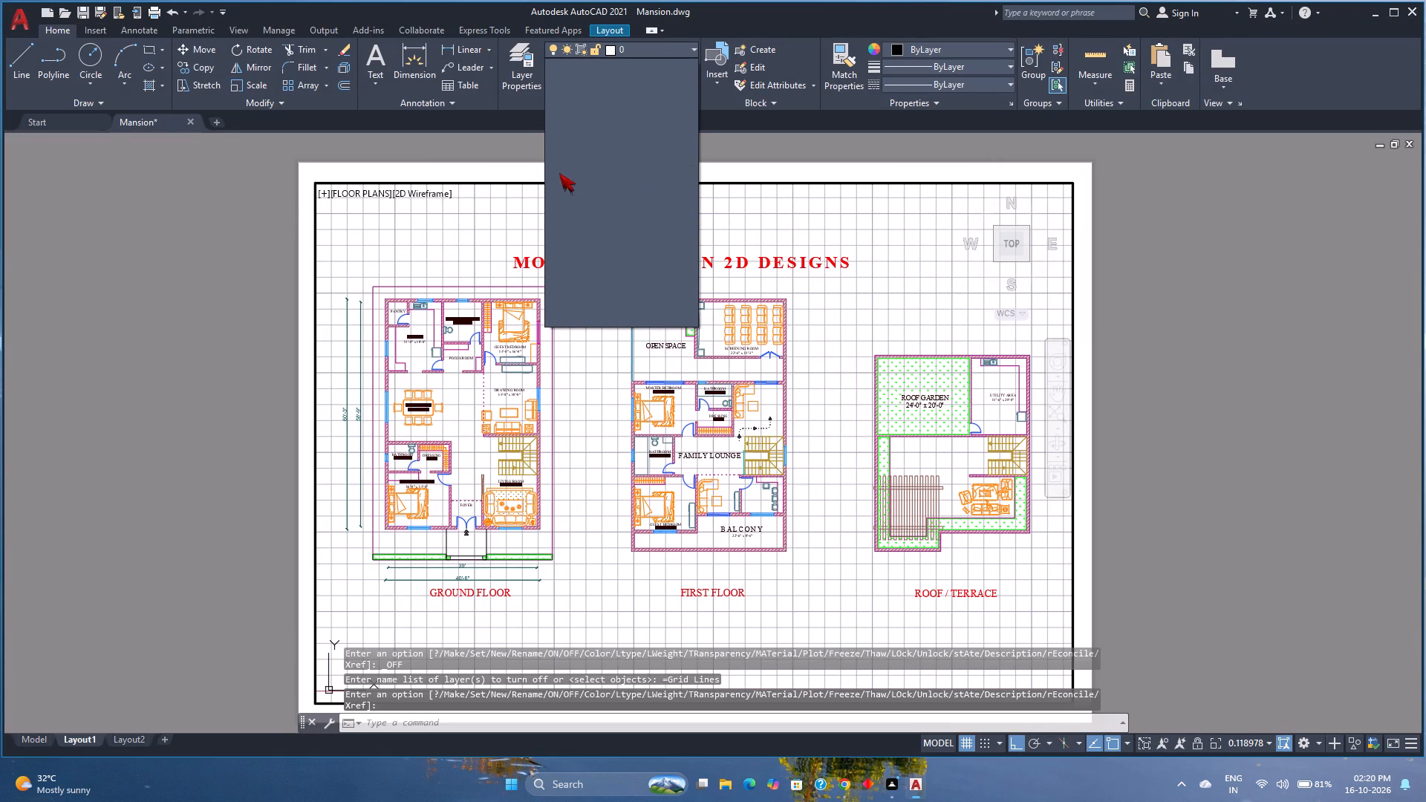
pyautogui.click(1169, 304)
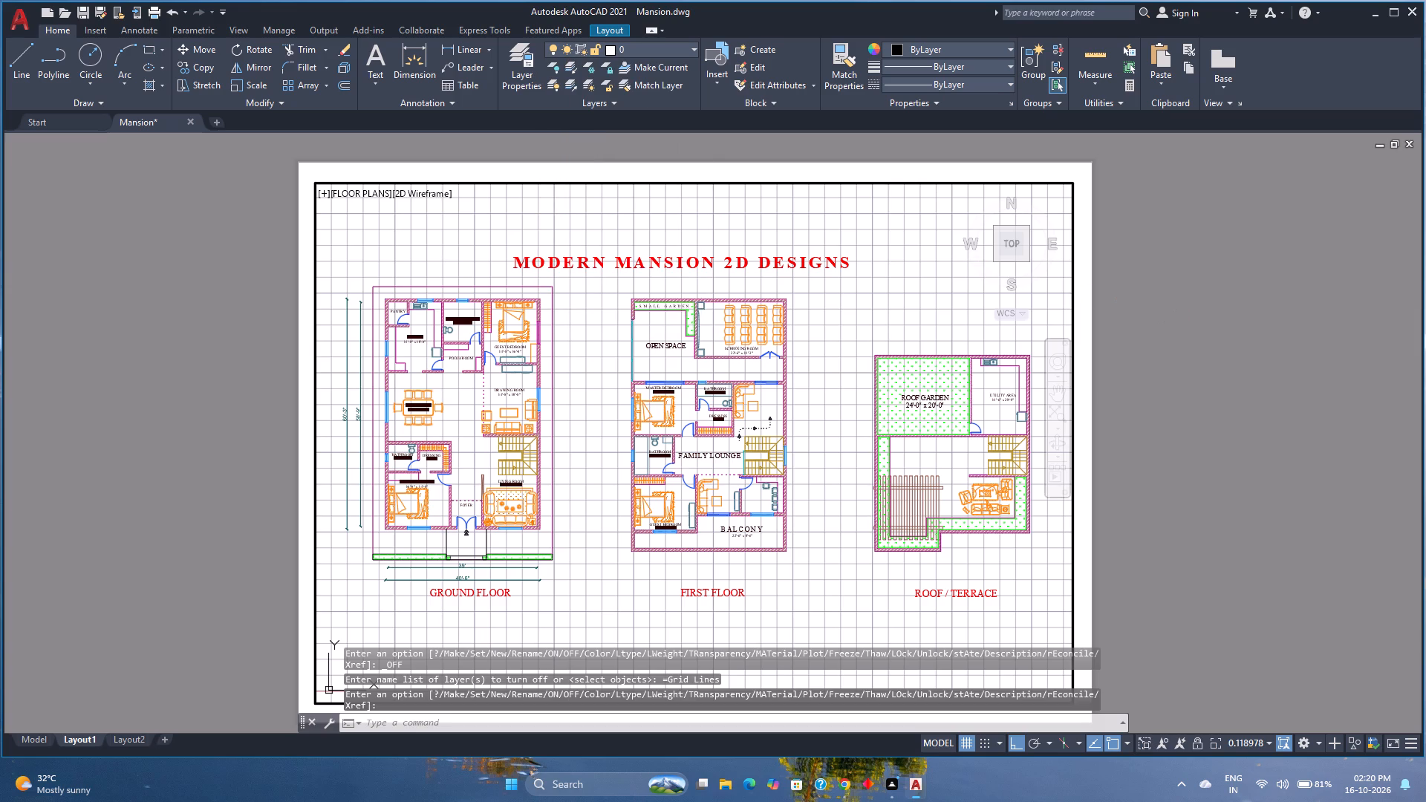
# Preview the Layout1 single-sheet plot with the grid lines off and examine the floor plans and title, closing the preview.
pyautogui.hotkey('ctrl', 'p')
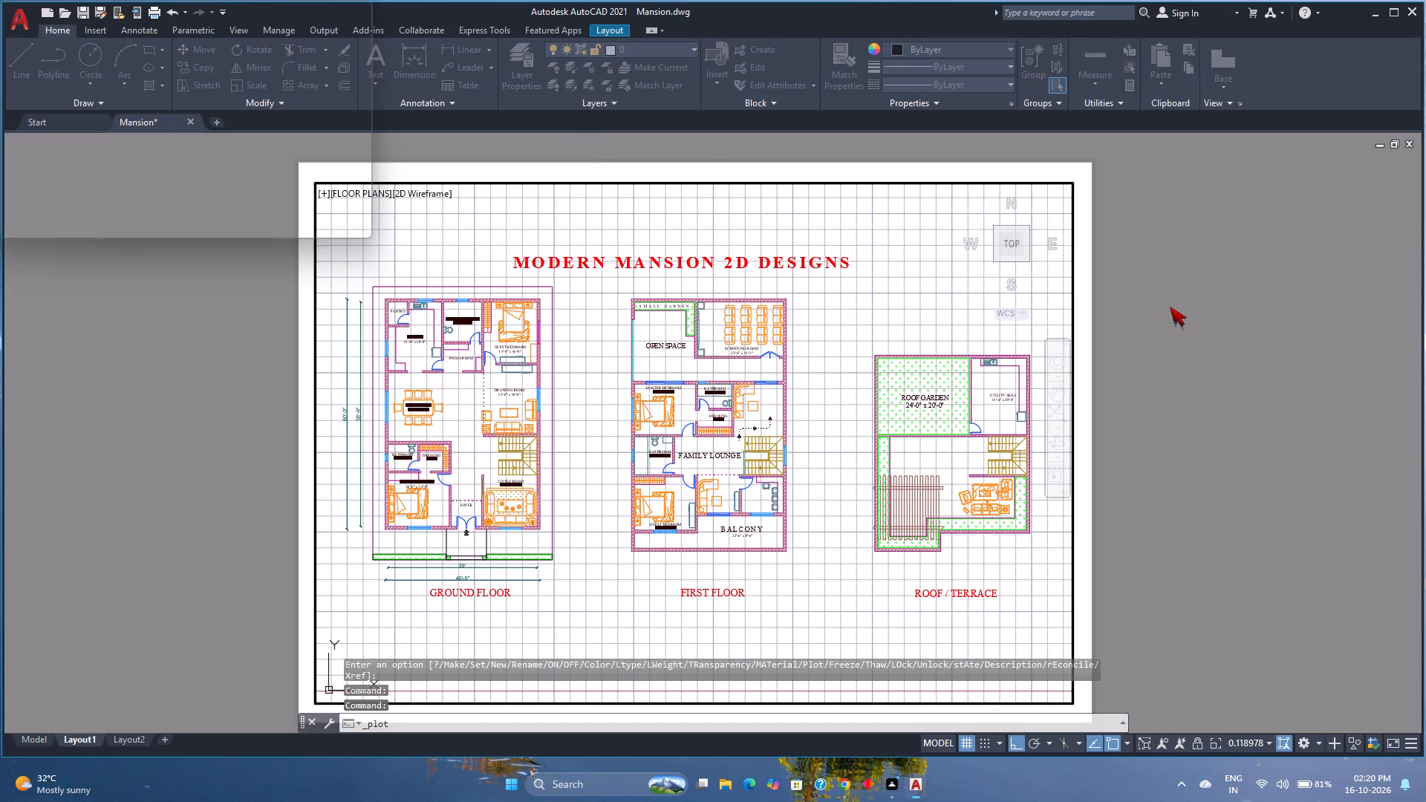
pyautogui.click(750, 432)
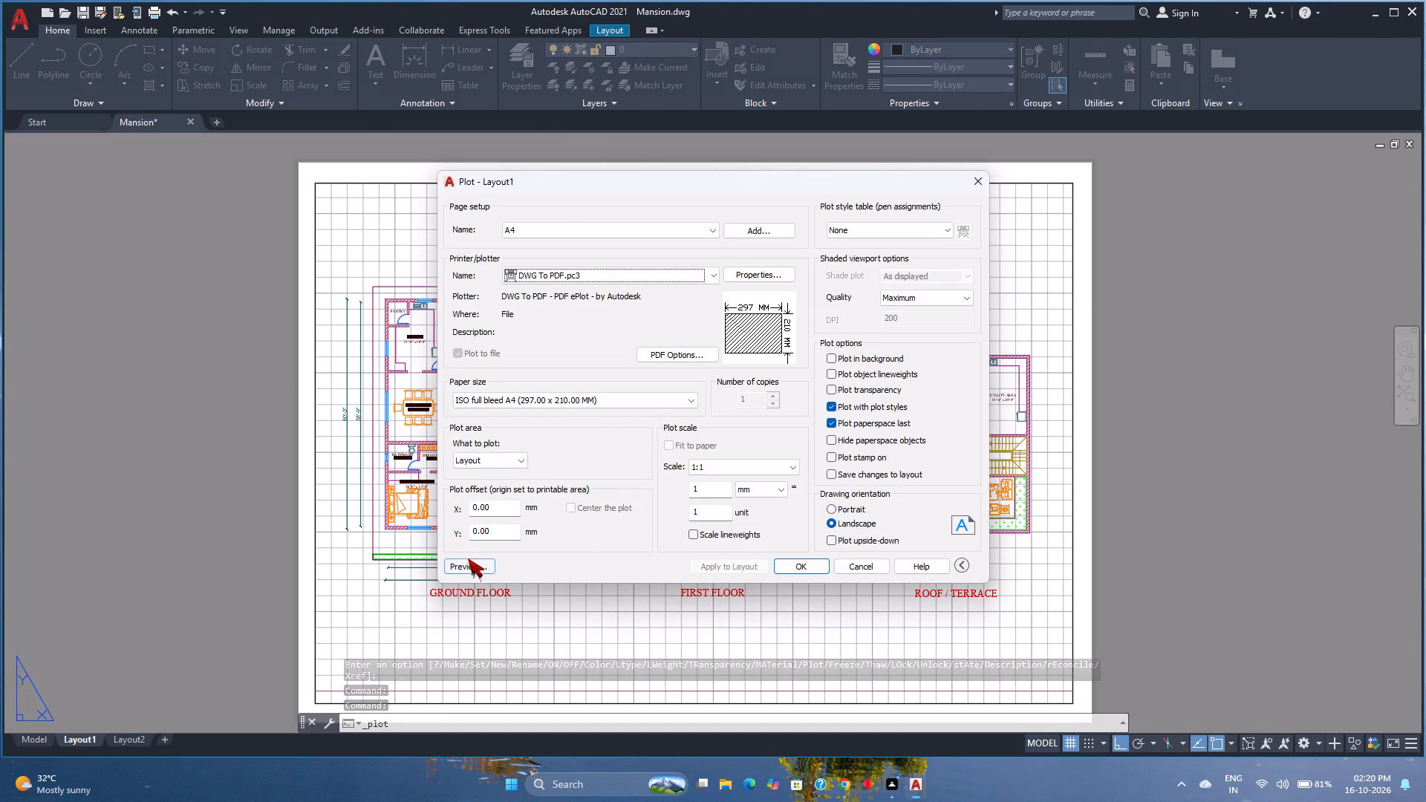
pyautogui.click(469, 565)
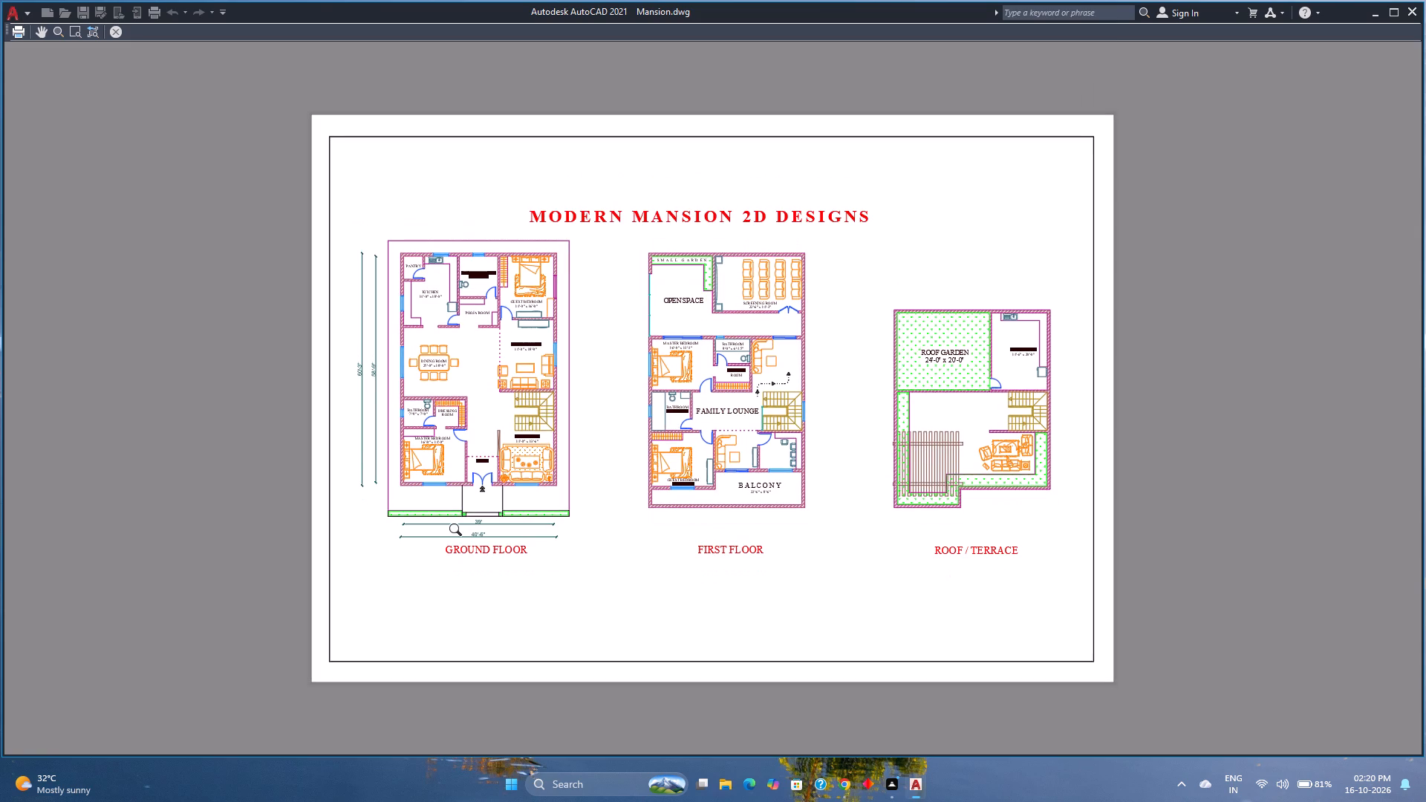
pyautogui.scroll(2, 665, 515)
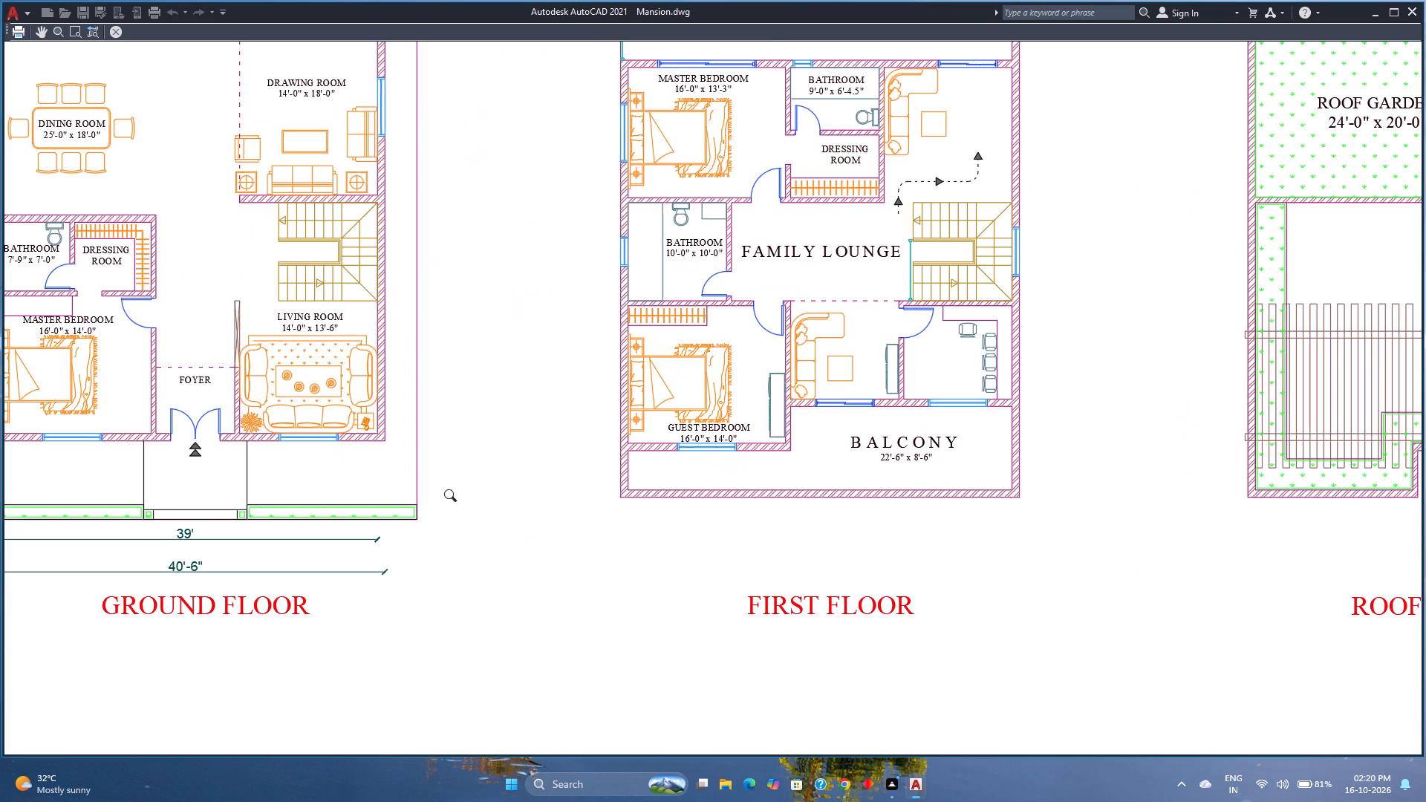
pyautogui.scroll(4, 272, 477)
pyautogui.moveTo(285, 488); pyautogui.dragTo(361, 567, button='middle')
pyautogui.scroll(-3, 389, 558)
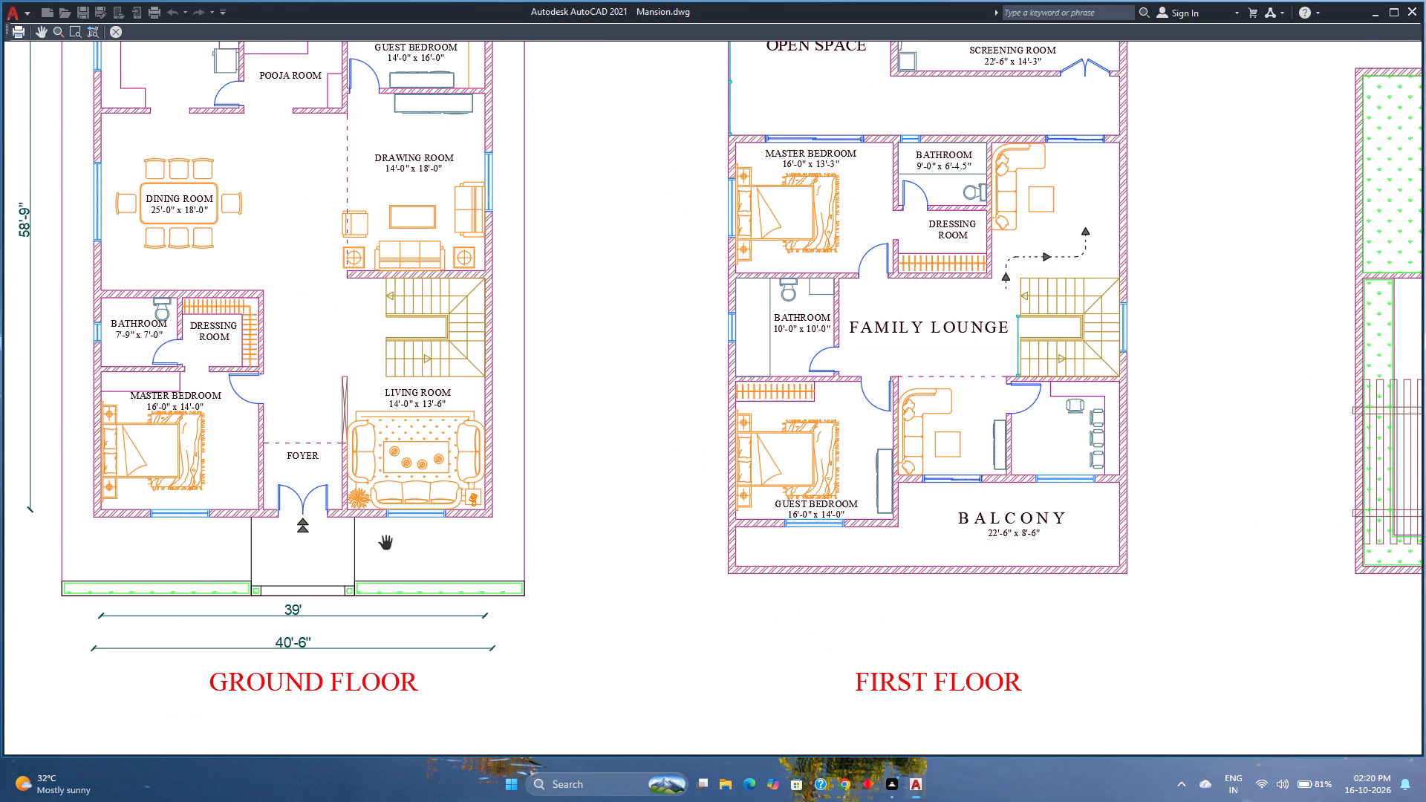
pyautogui.scroll(-1, 378, 525)
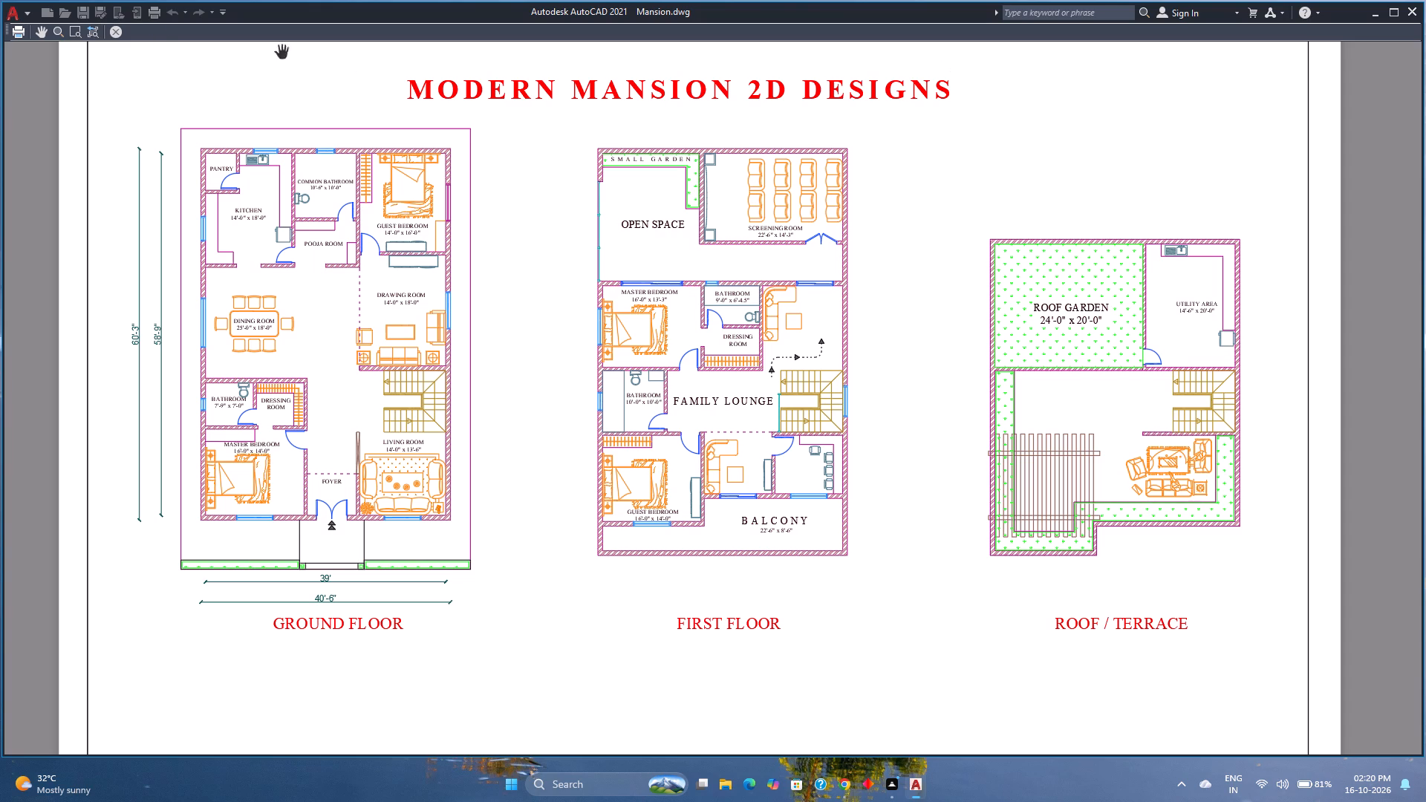
pyautogui.click(111, 27)
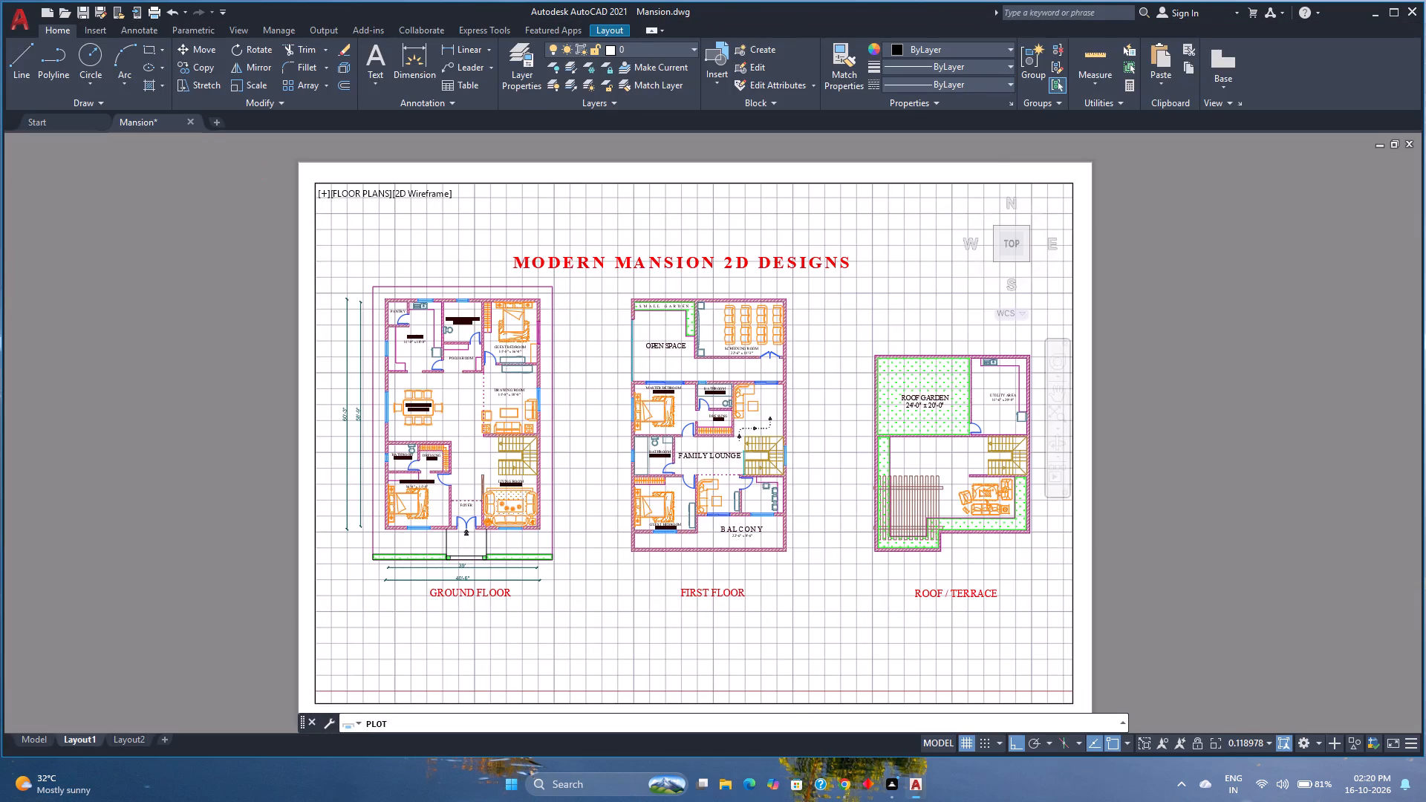
# Plot Layout1 on ISO full bleed A4 (297.00 x 210.00 mm), choosing the Fuji Files folder on drive E as the destination.
pyautogui.scroll(1, 612, 397)
pyautogui.scroll(-1, 634, 402)
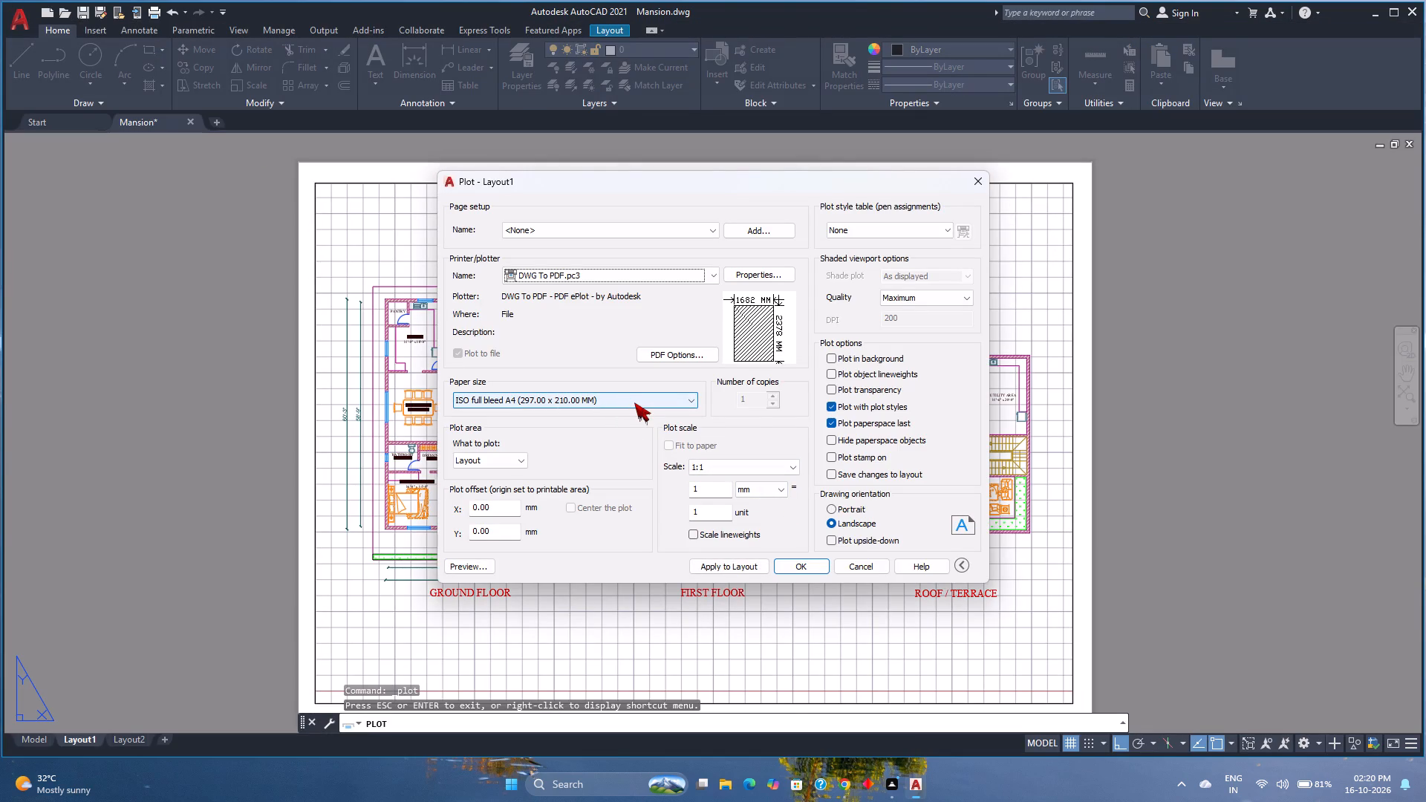
pyautogui.scroll(1, 634, 402)
pyautogui.scroll(-1, 634, 402)
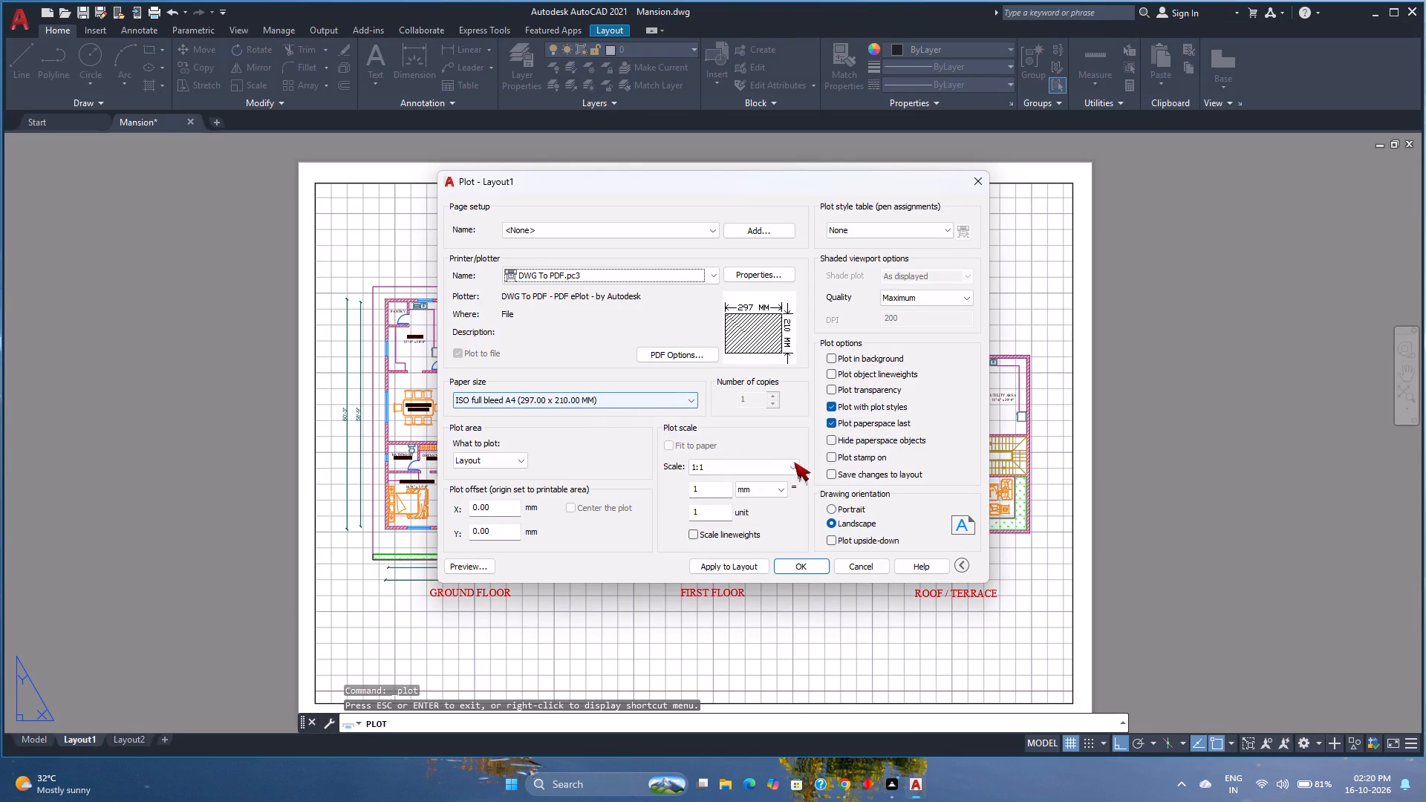
pyautogui.click(783, 567)
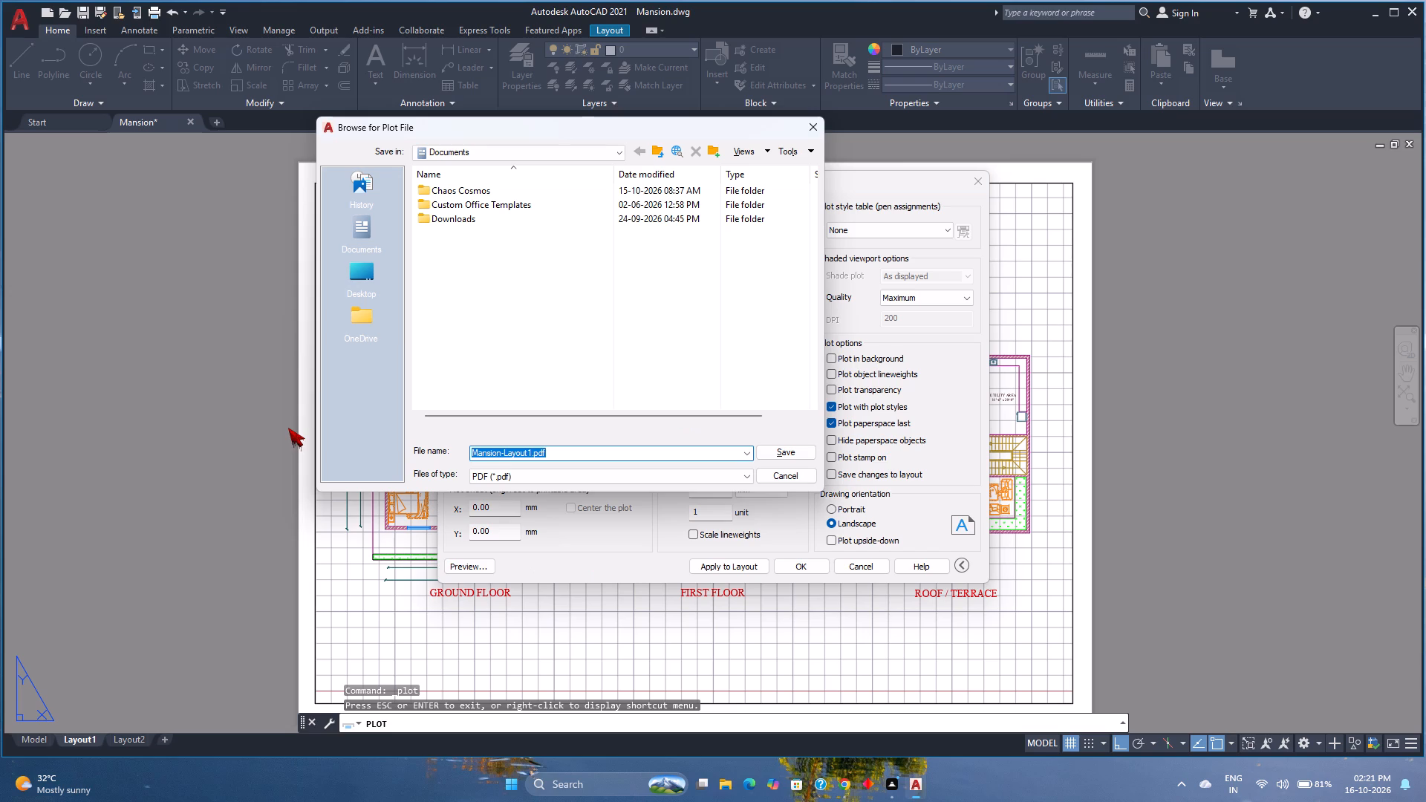
pyautogui.click(363, 273)
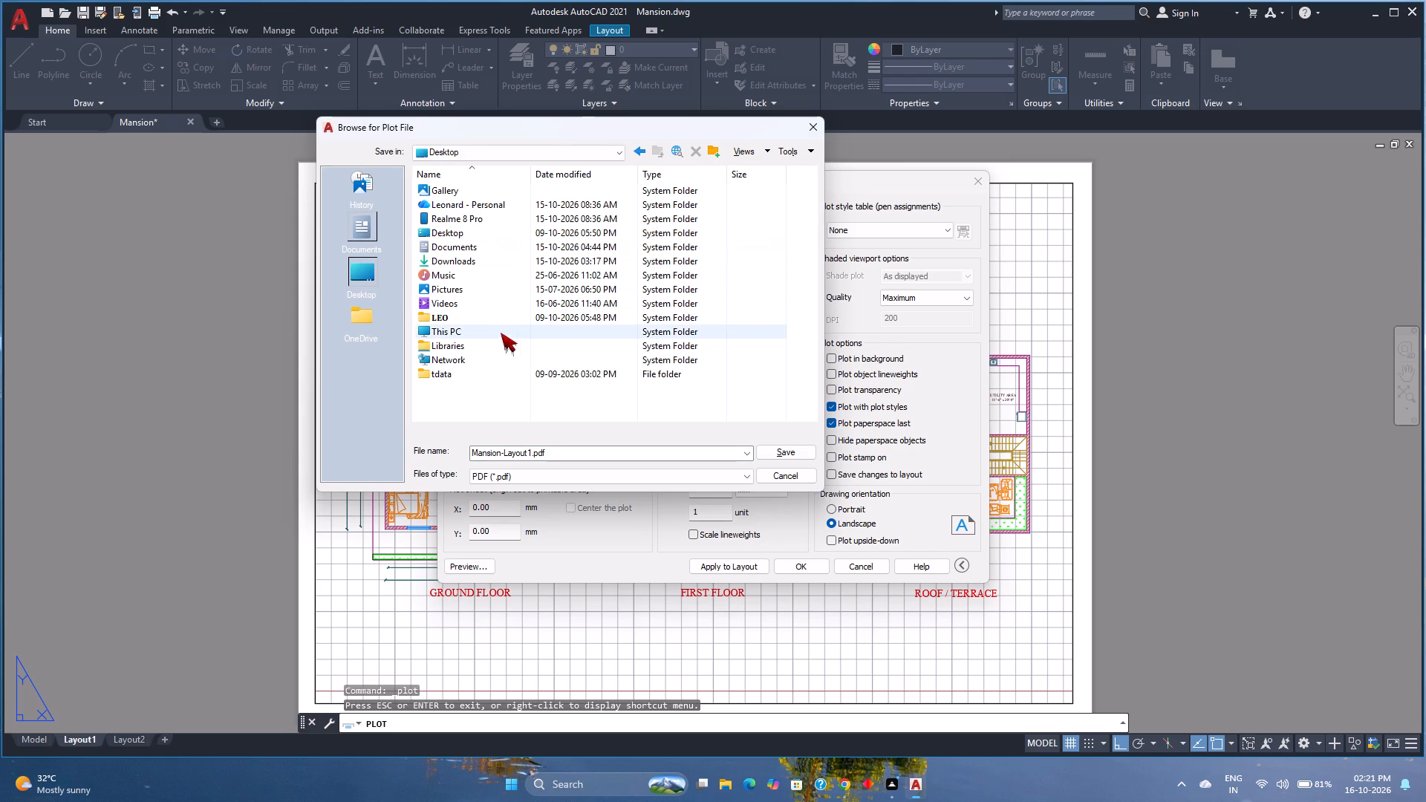
pyautogui.click(454, 333)
pyautogui.doubleClick(454, 333)
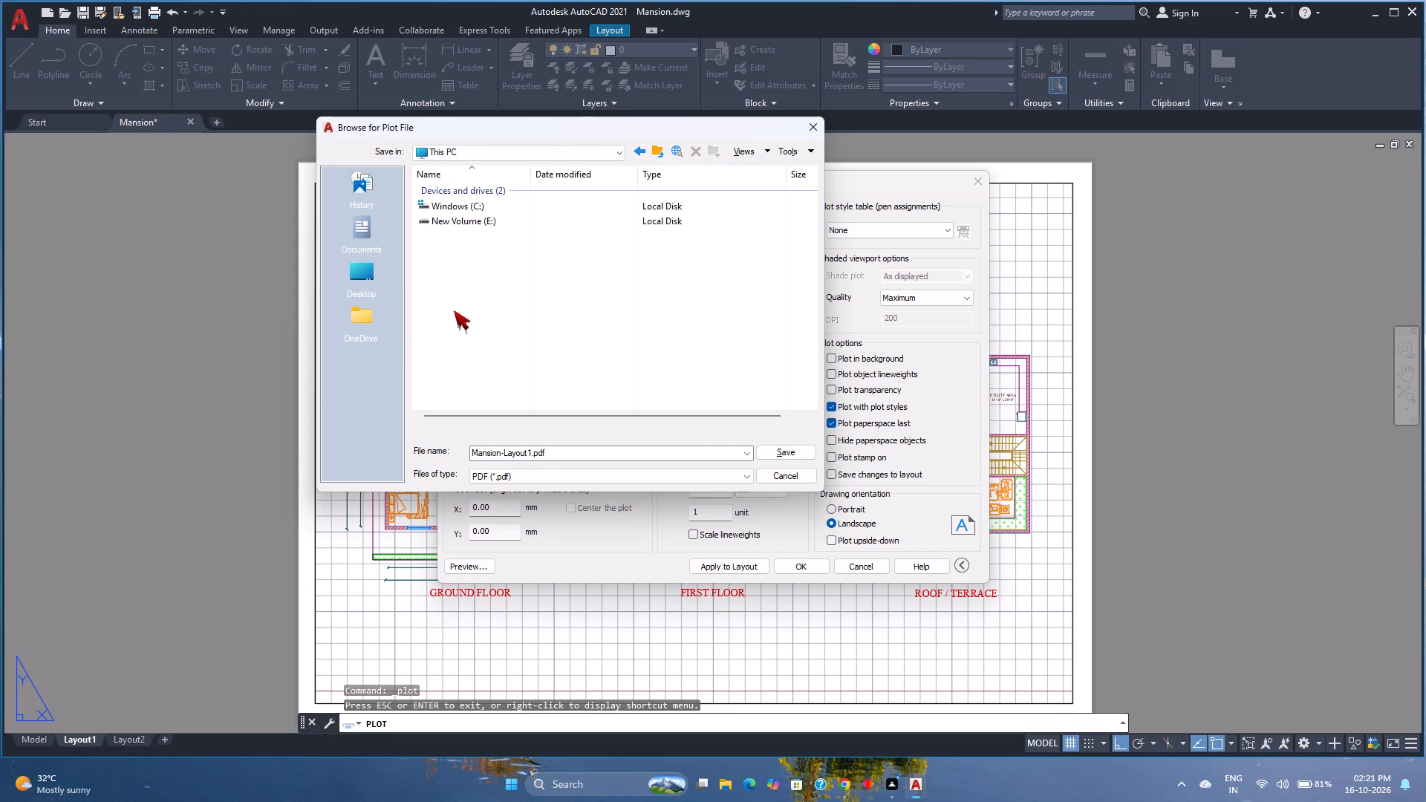
pyautogui.doubleClick(481, 225)
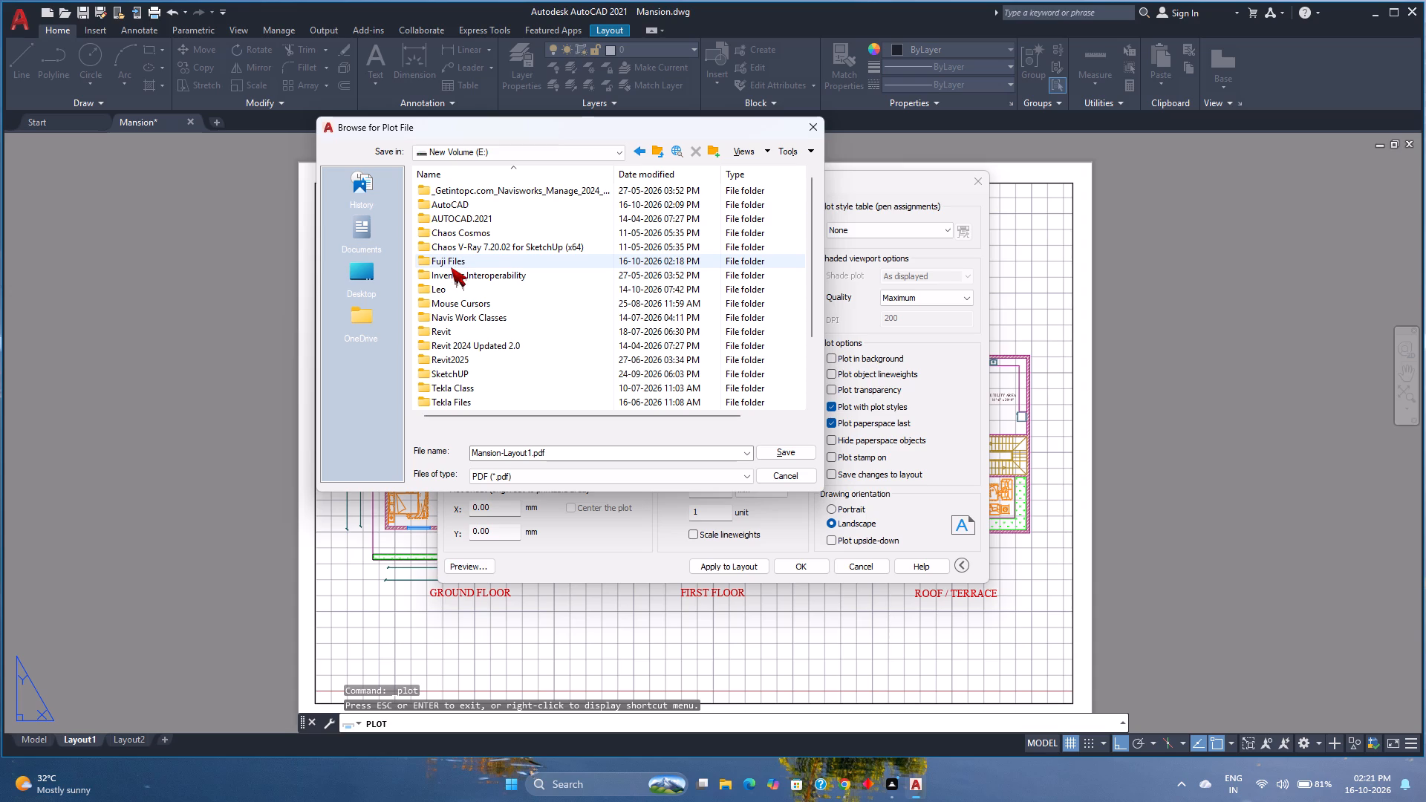
pyautogui.click(451, 267)
pyautogui.doubleClick(451, 267)
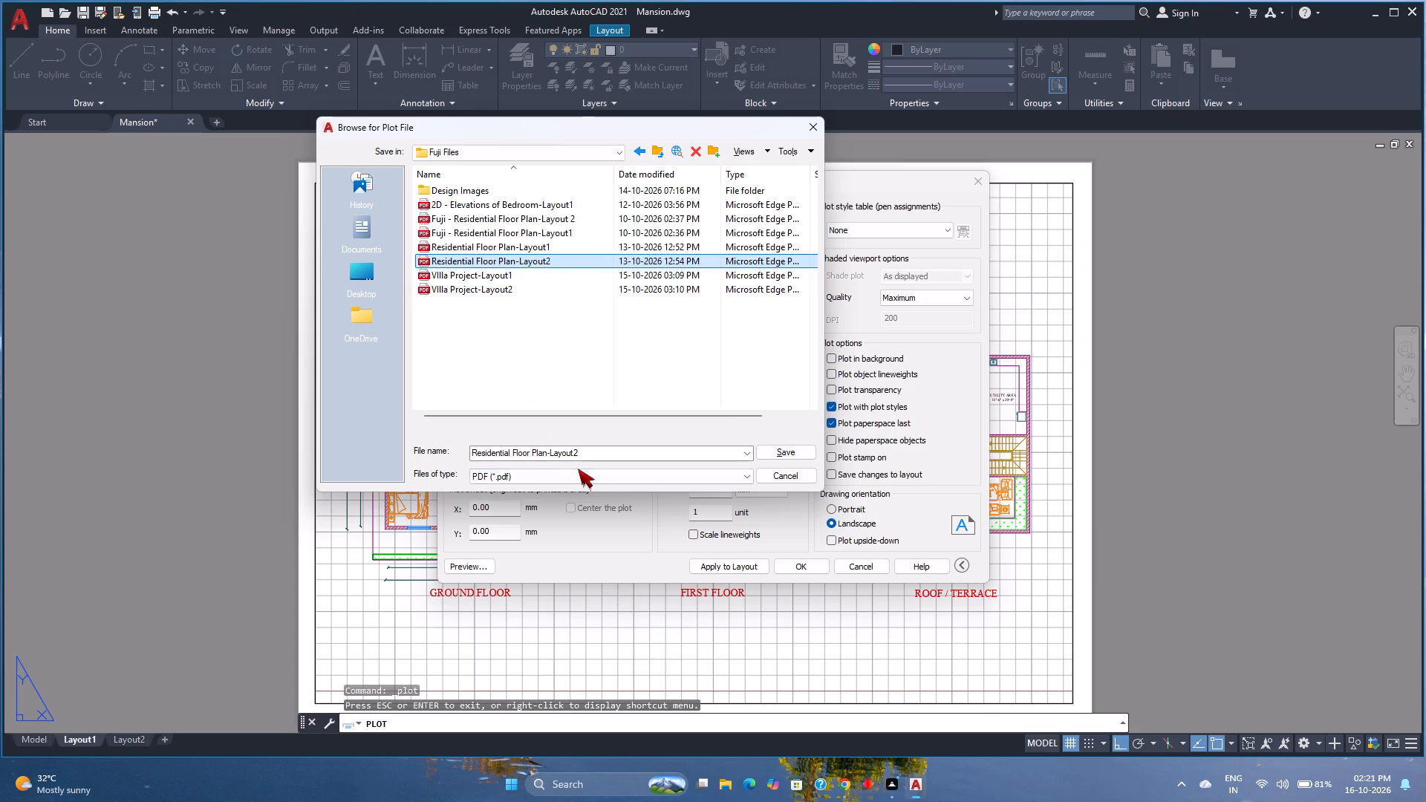
# Name the plot file Modern Mansion Floor Plans and save it as a PDF.
pyautogui.click(593, 454)
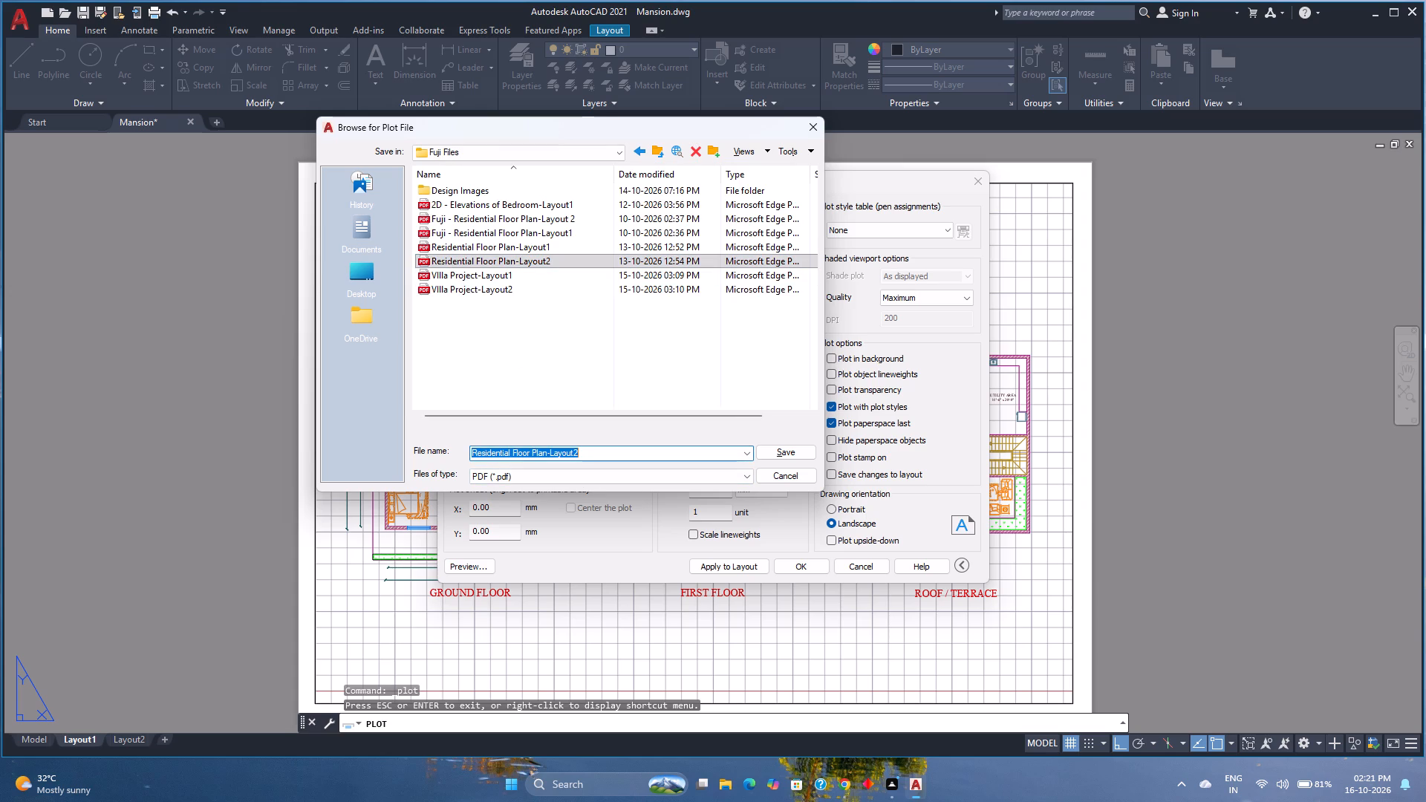
pyautogui.write('Modern')
pyautogui.press('space')
pyautogui.write('M')
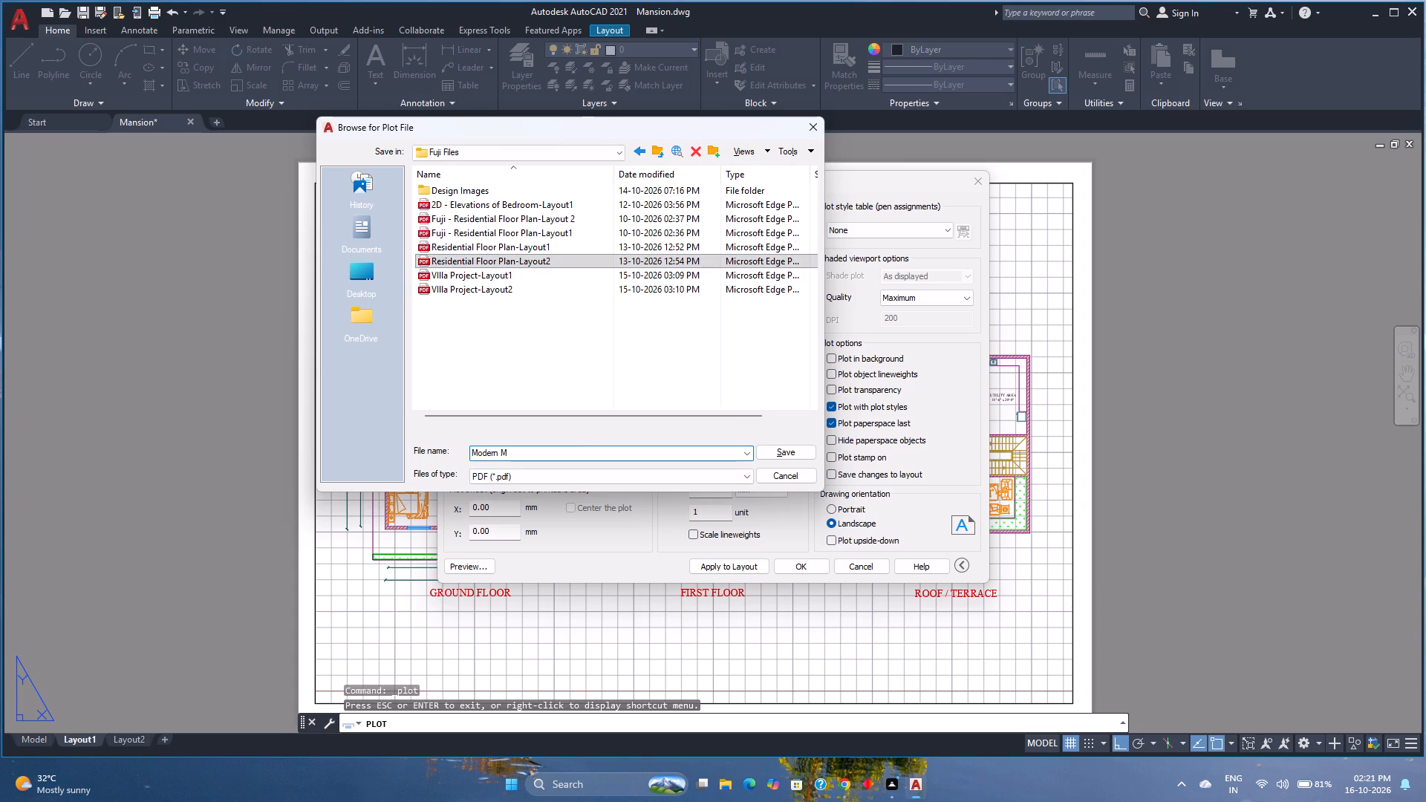
pyautogui.press('BackSpace')
pyautogui.write('an')
pyautogui.press('BackSpace')
pyautogui.press('BackSpace')
pyautogui.write('Mansion')
pyautogui.press('space')
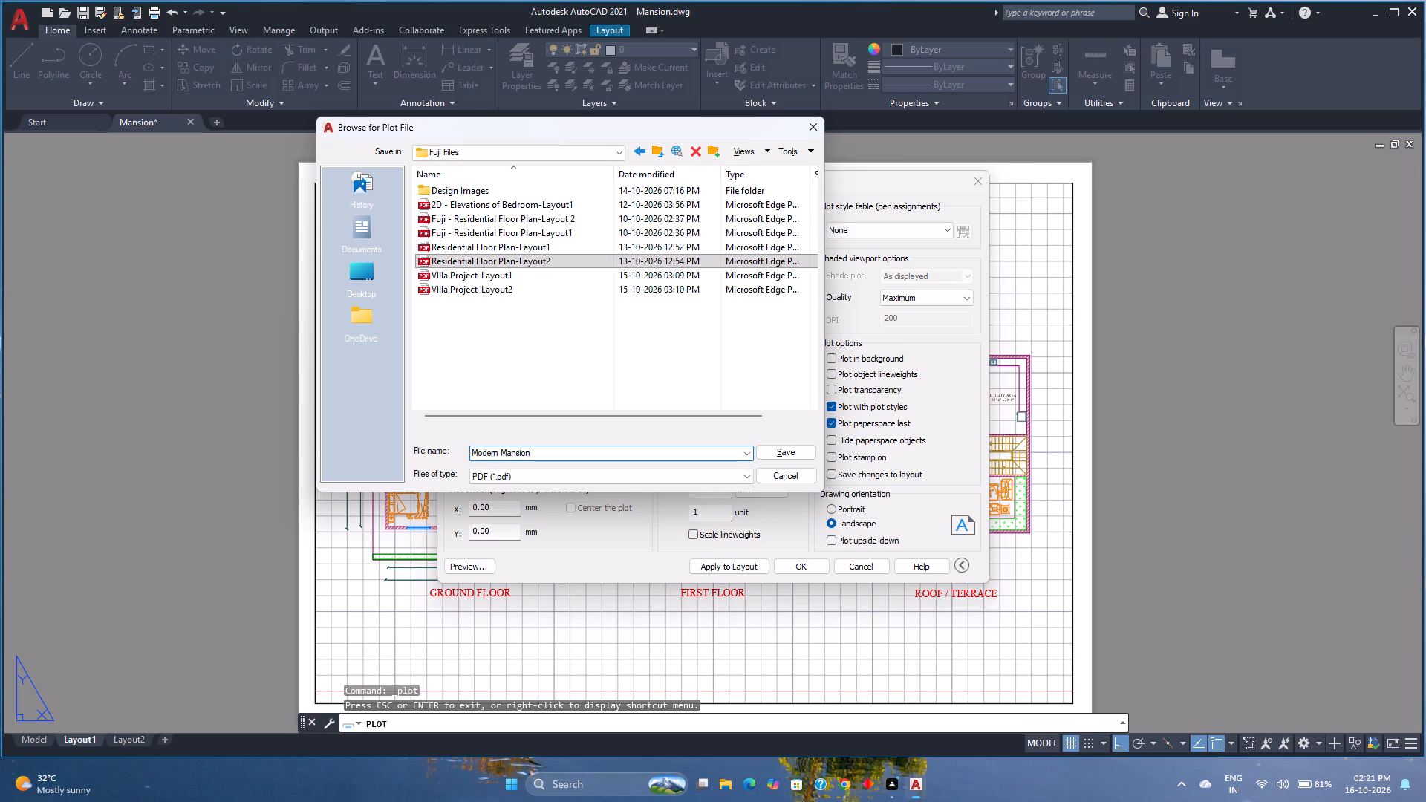
pyautogui.write('Floor plA')
pyautogui.press('BackSpace')
pyautogui.press('BackSpace')
pyautogui.press('BackSpace')
pyautogui.write('Plans')
pyautogui.press('Return')
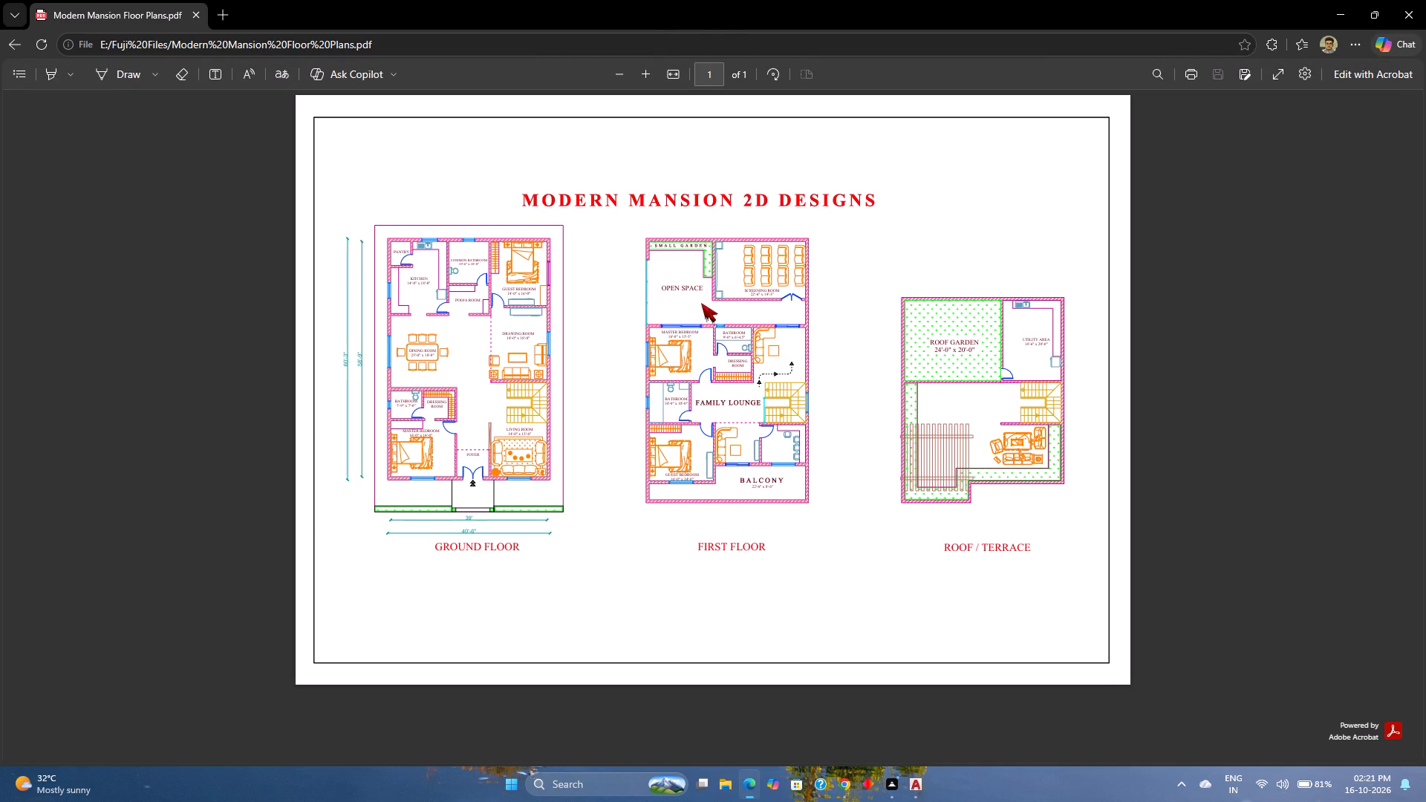
# Examine the plotted Modern Mansion Floor Plans PDF in Microsoft Edge, and close it.
pyautogui.scroll(7, 697, 304)
pyautogui.scroll(-4, 687, 311)
pyautogui.scroll(4, 687, 311)
pyautogui.click(687, 311)
pyautogui.scroll(2, 687, 311)
pyautogui.scroll(-2, 687, 311)
pyautogui.click(1404, 19)
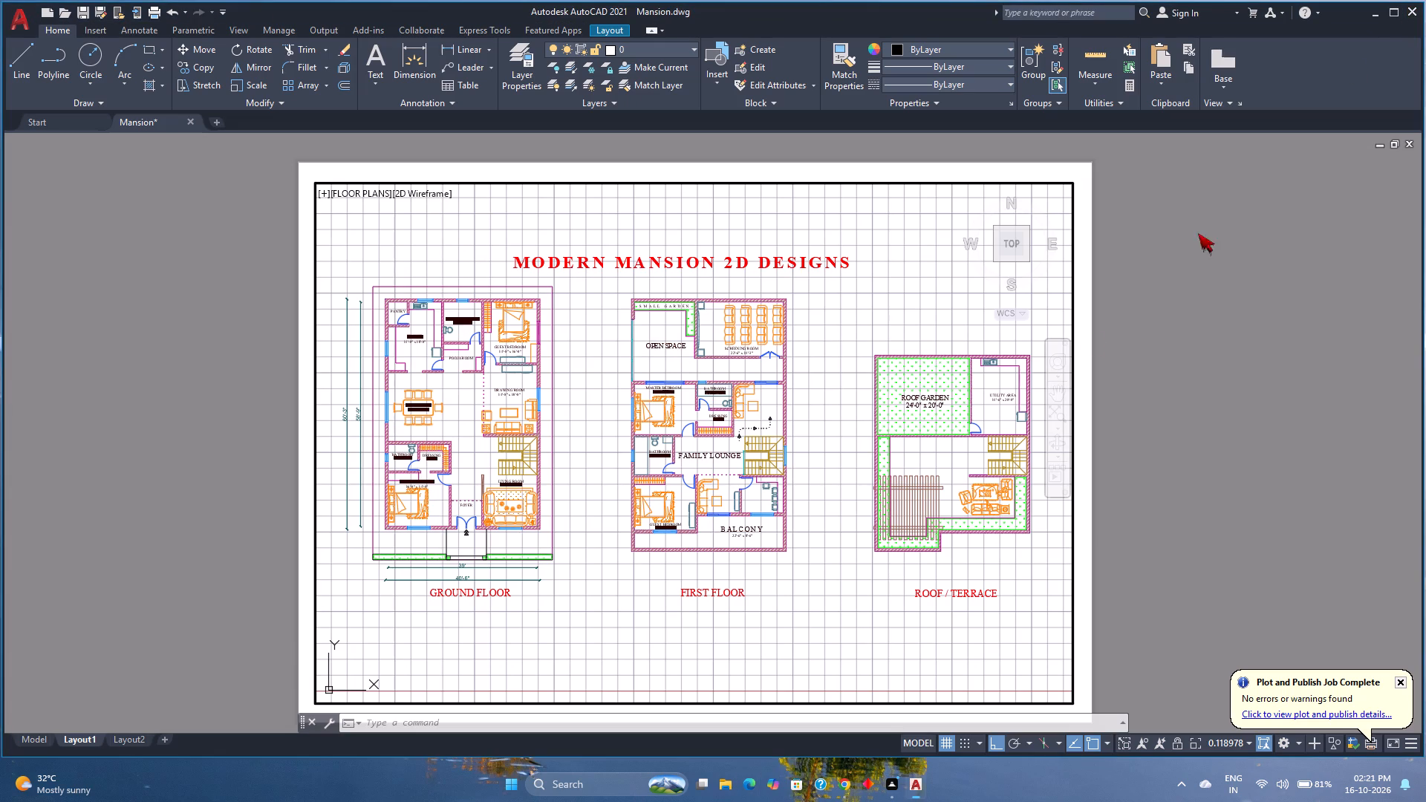
# On Layout2, shift the view inside the viewport slightly upward so the sheet frames only the ground floor plan without the title.
pyautogui.click(126, 738)
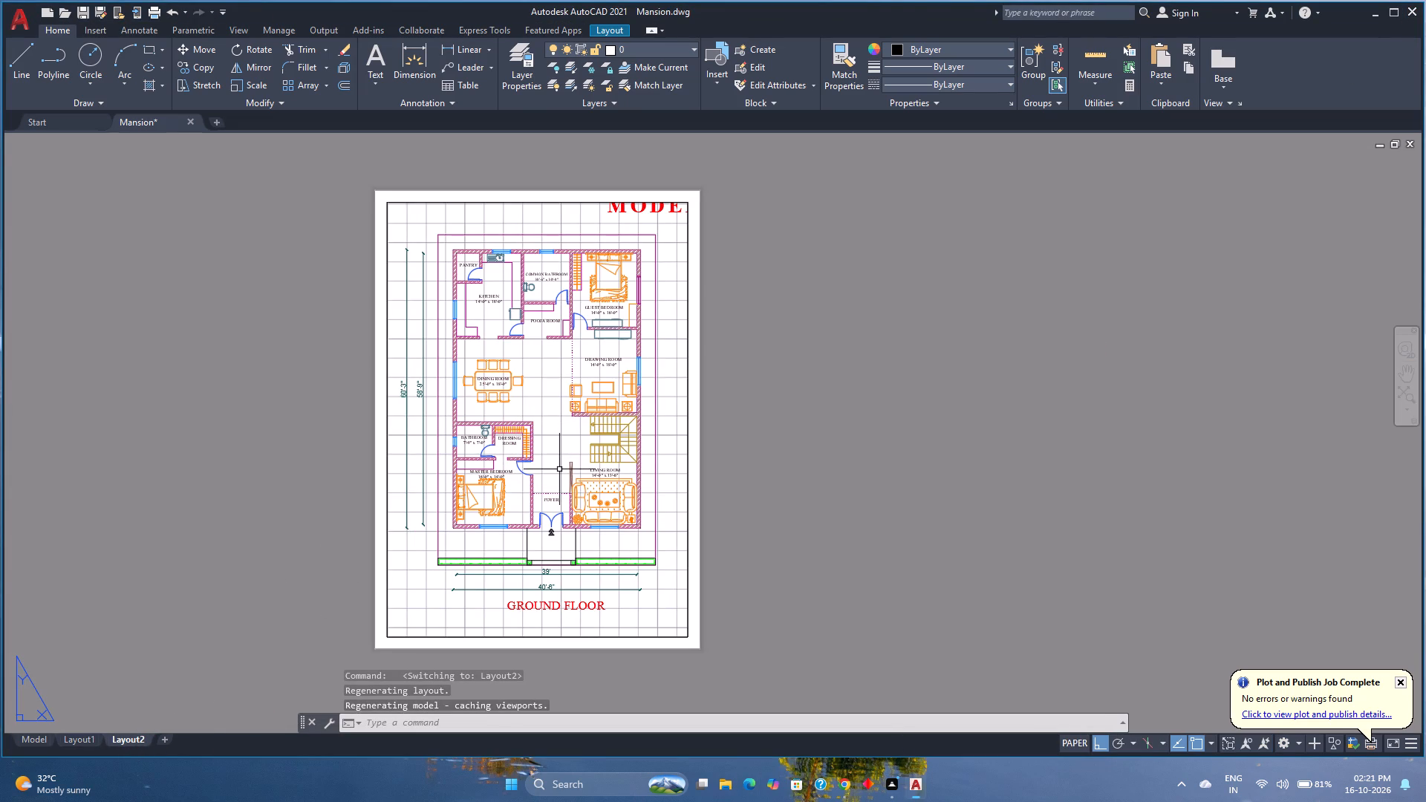
pyautogui.middleClick(562, 404)
pyautogui.doubleClick(562, 404)
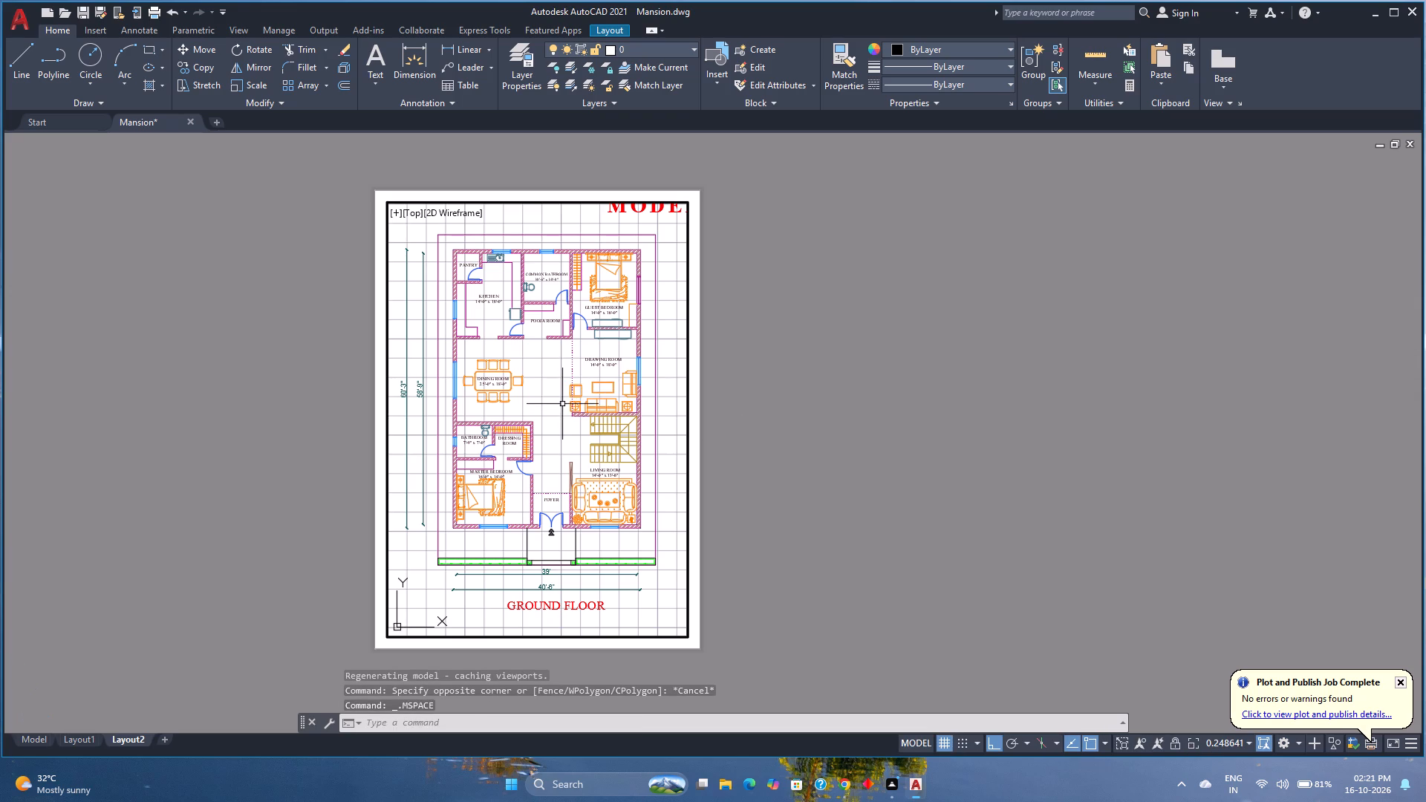
pyautogui.moveTo(562, 404); pyautogui.dragTo(564, 389, button='middle')
pyautogui.click(841, 414)
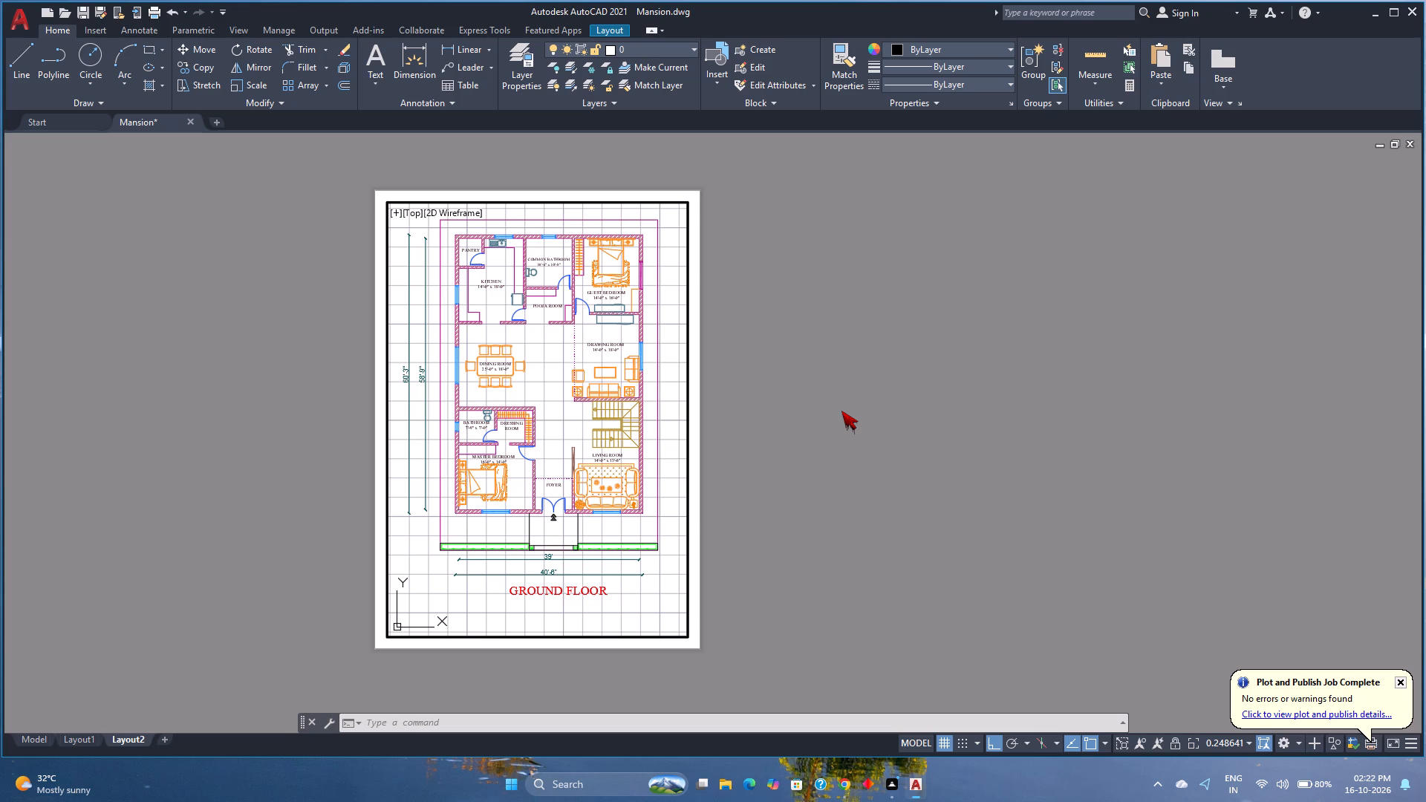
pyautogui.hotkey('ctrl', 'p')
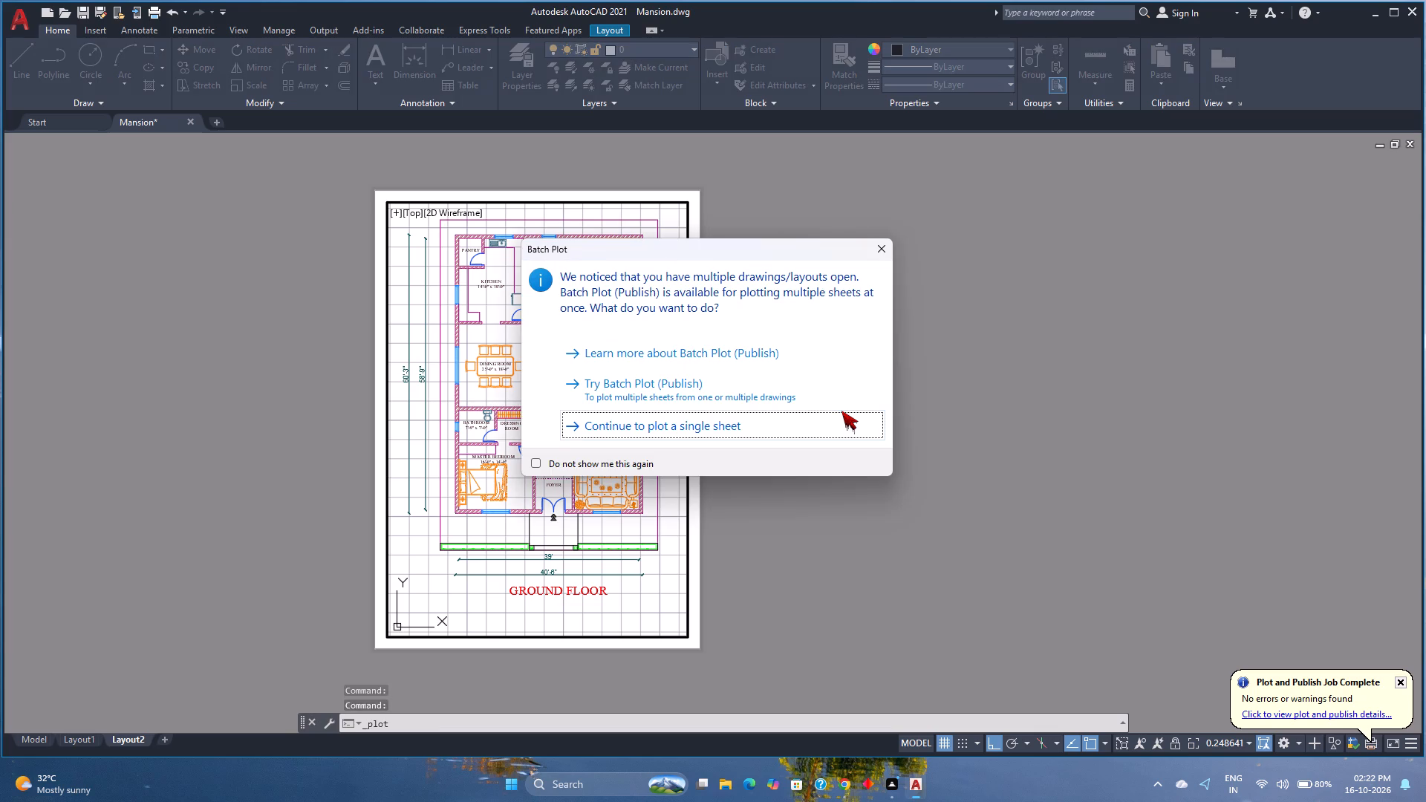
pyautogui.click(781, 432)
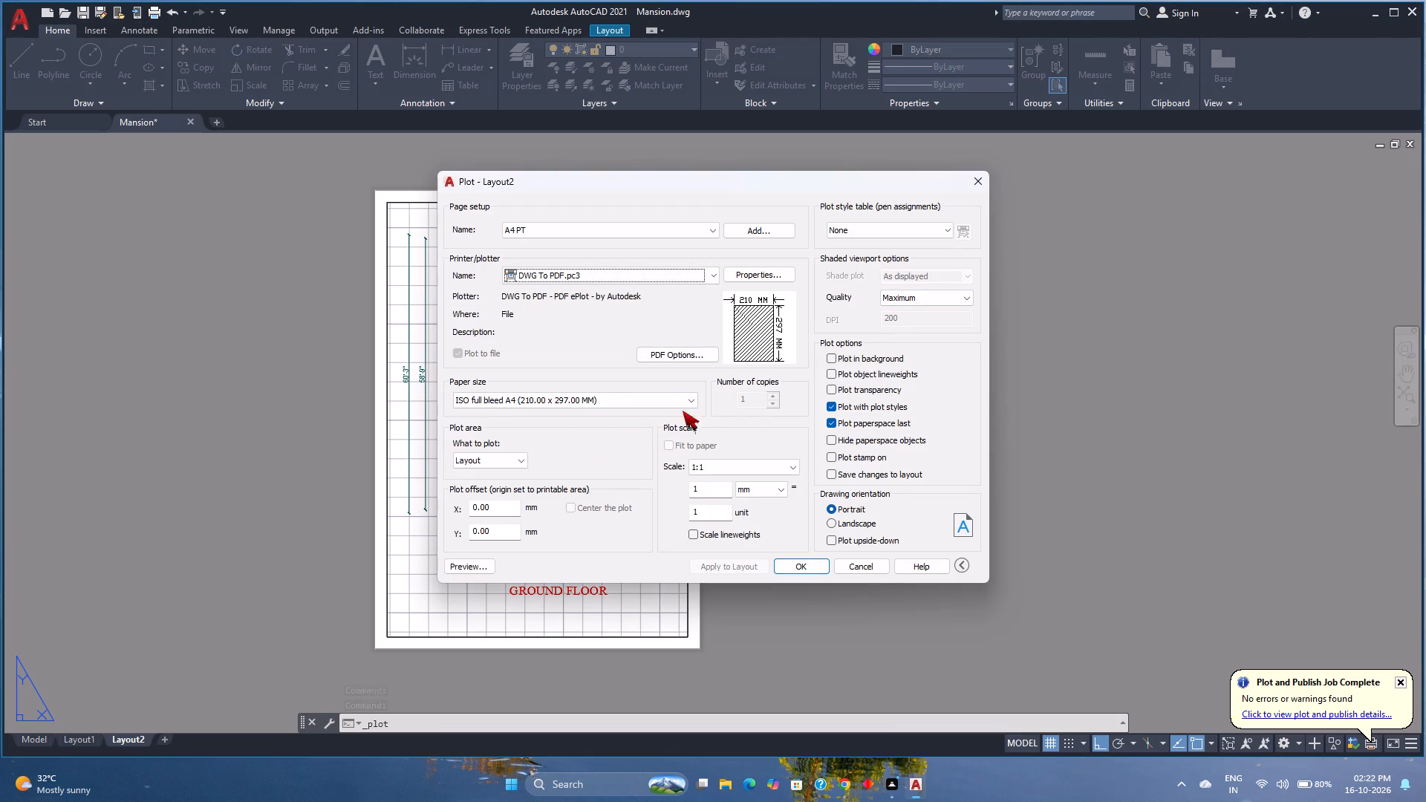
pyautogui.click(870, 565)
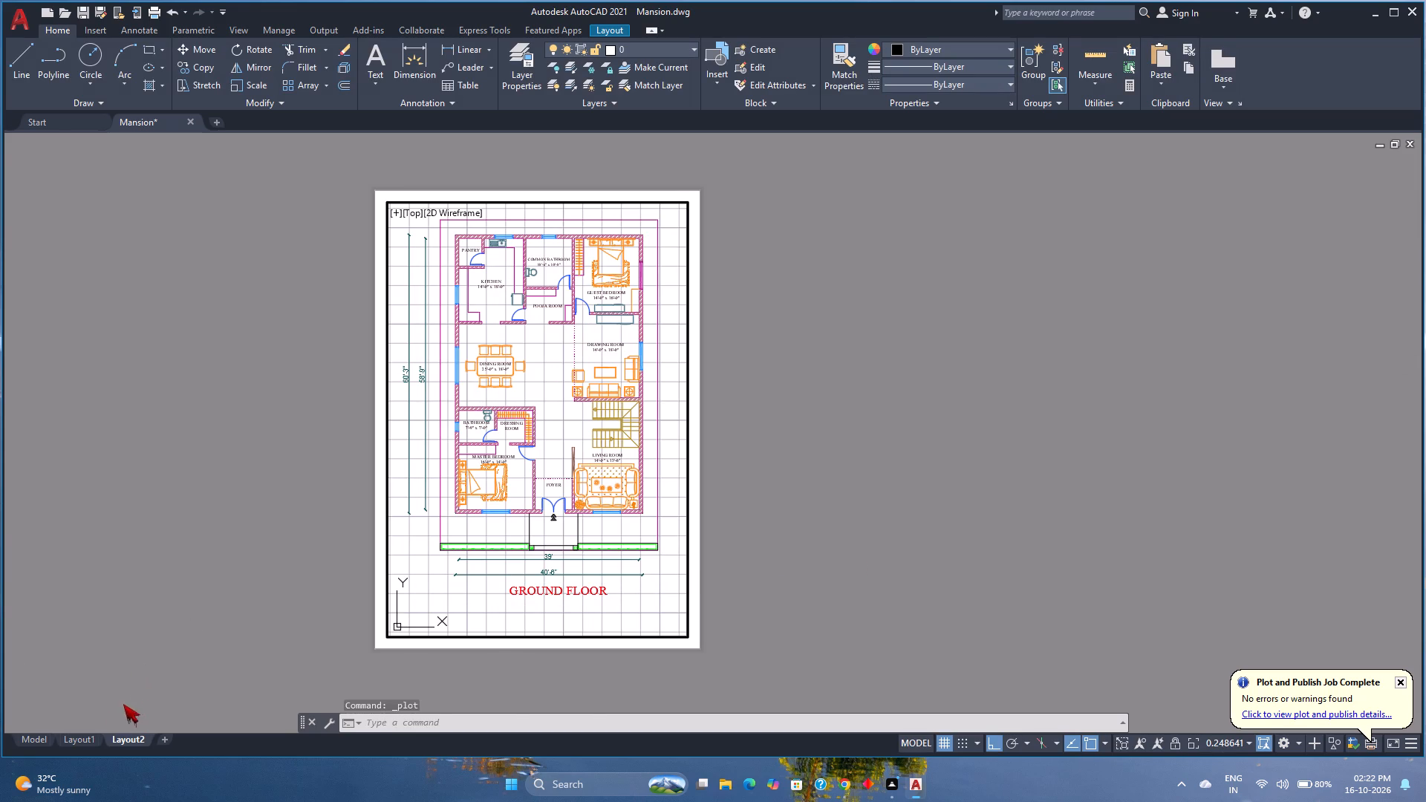
# Start a single-sheet plot of Layout1 and assign the monochrome.ctb plot style table.
pyautogui.click(87, 740)
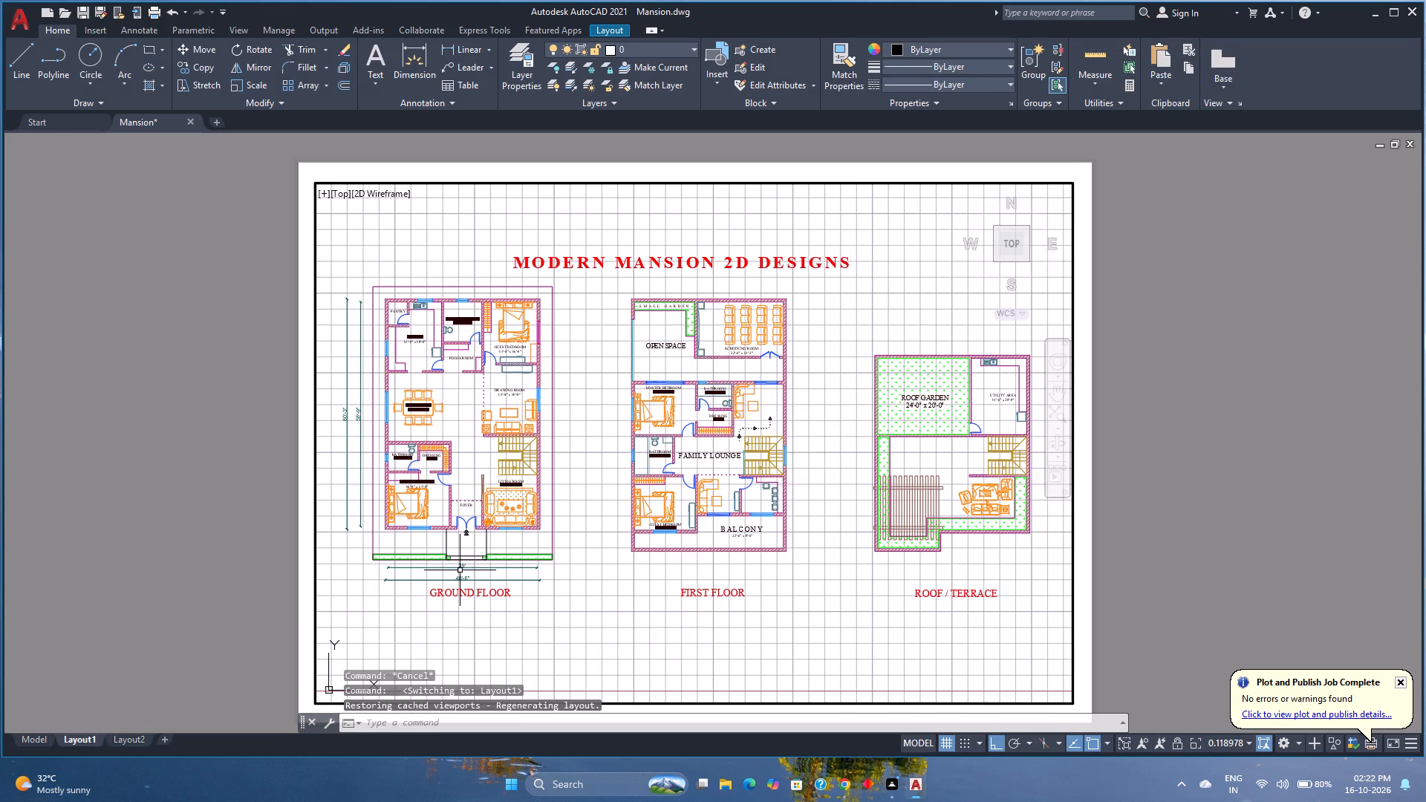
pyautogui.hotkey('ctrl', 'p')
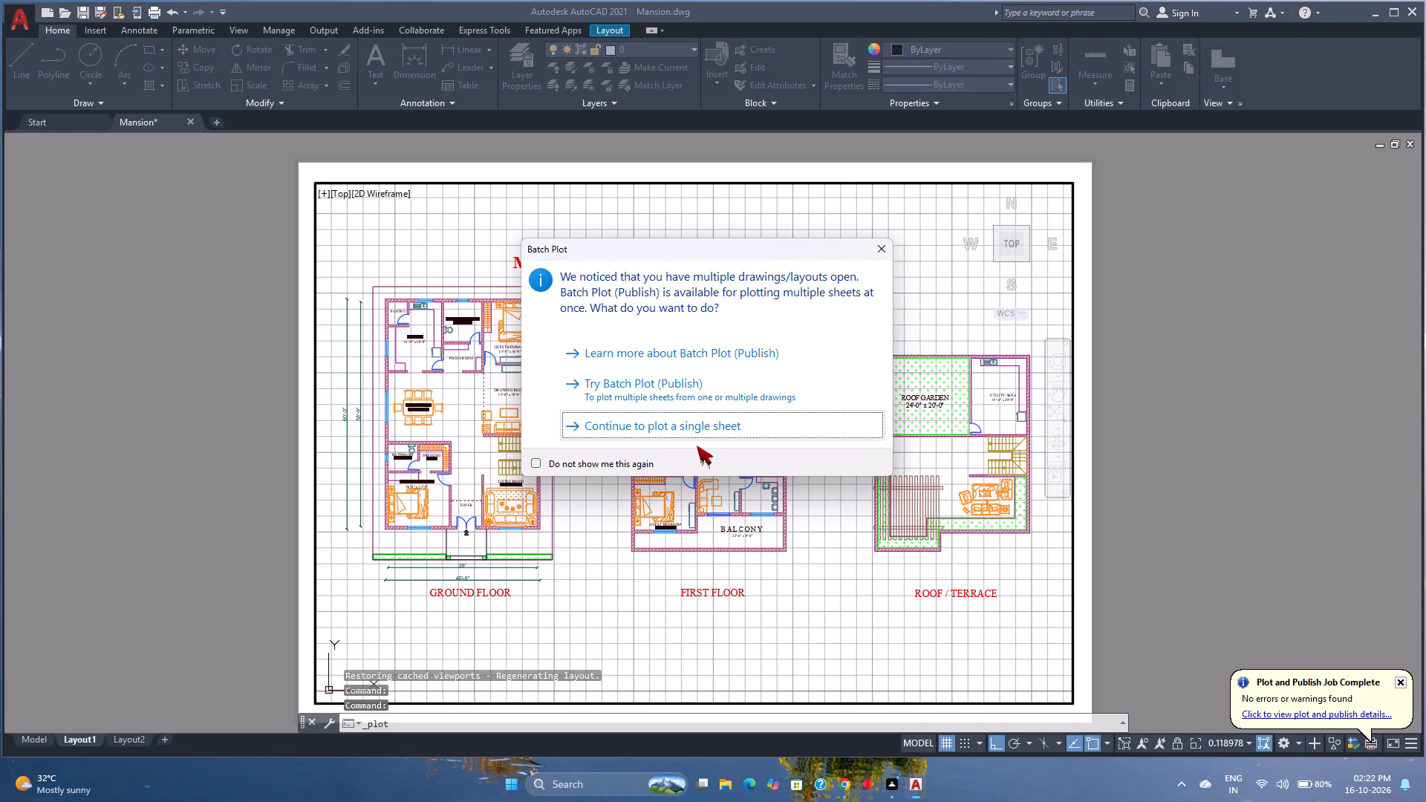
pyautogui.click(717, 429)
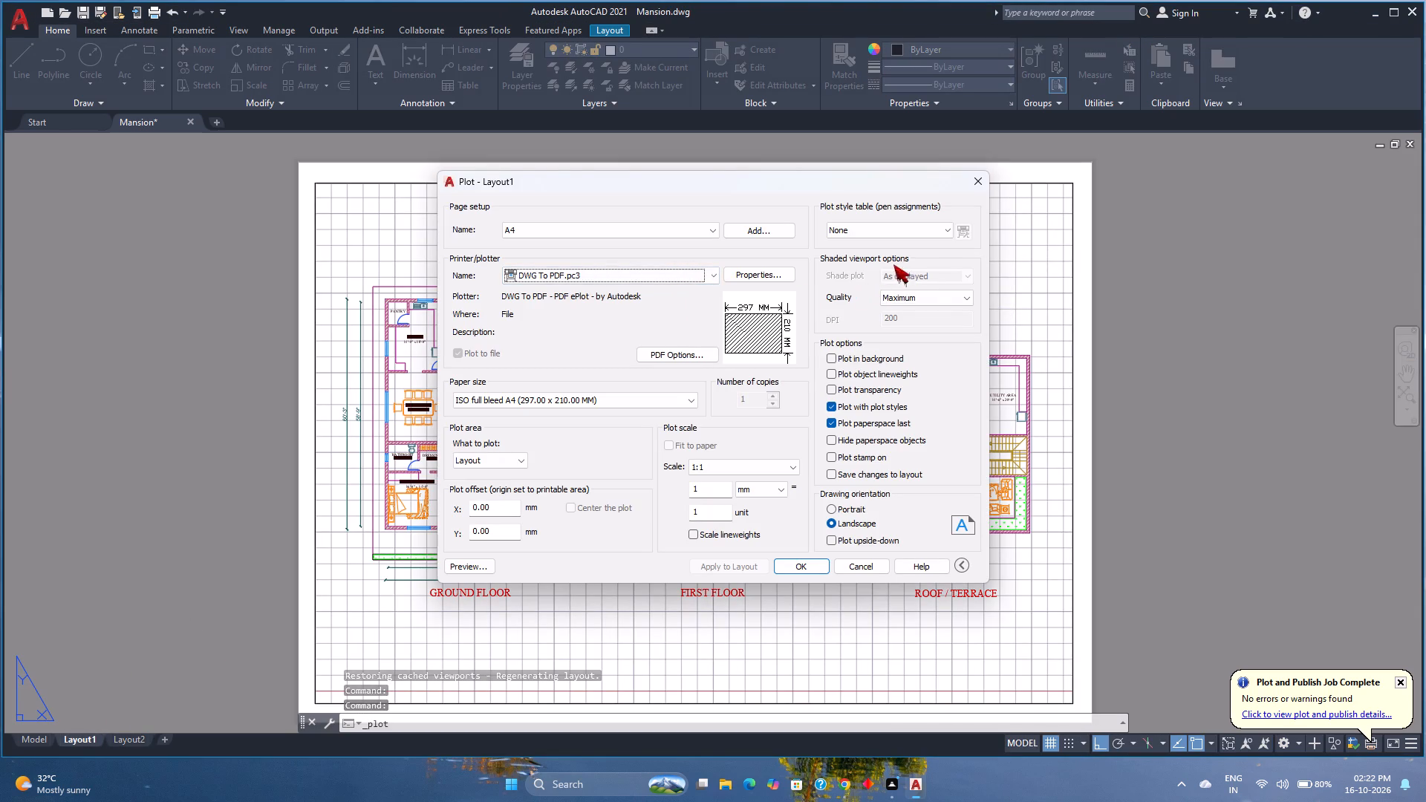
pyautogui.click(906, 229)
pyautogui.click(880, 304)
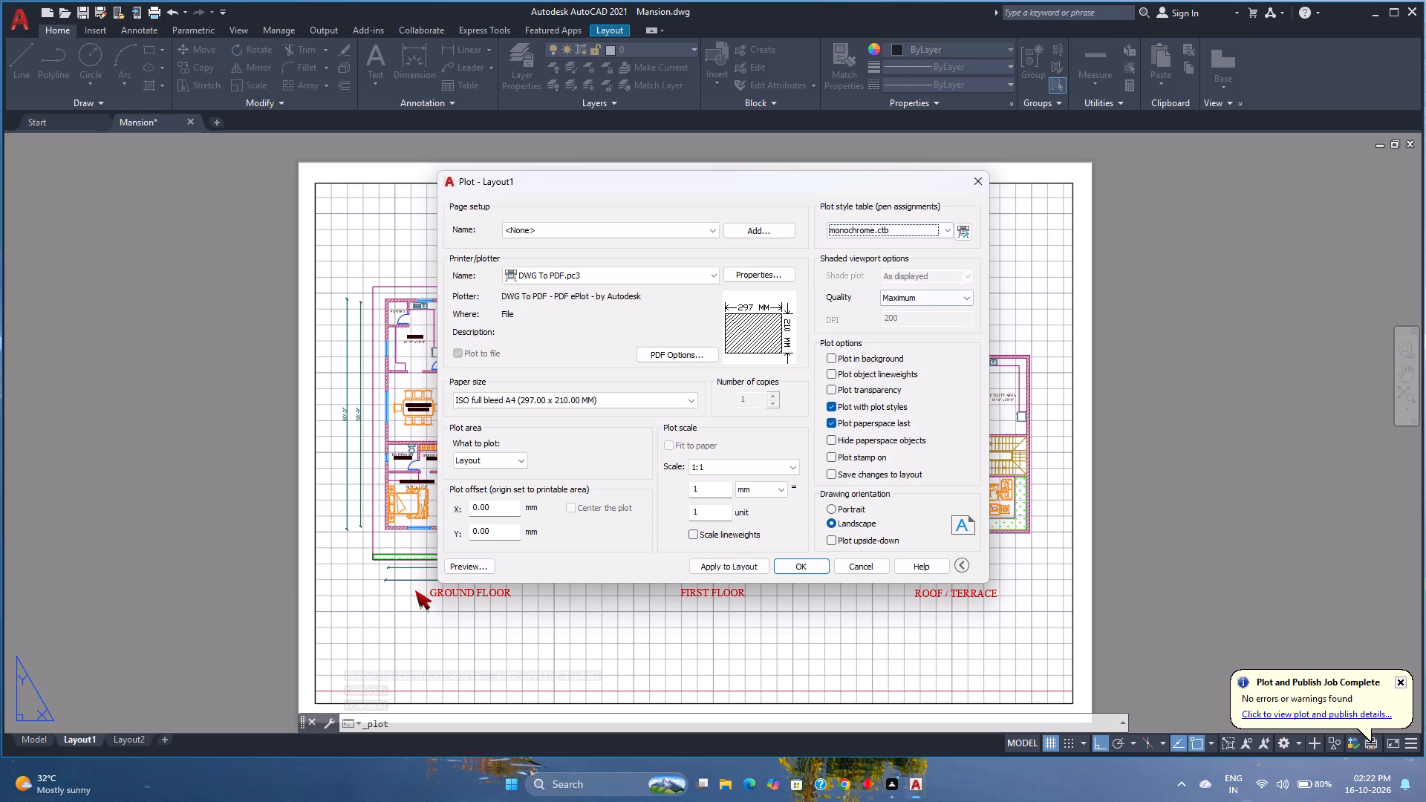
# Preview the monochrome plot of Layout1, examine the three floor plans up close and as a whole, and close the preview.
pyautogui.click(471, 573)
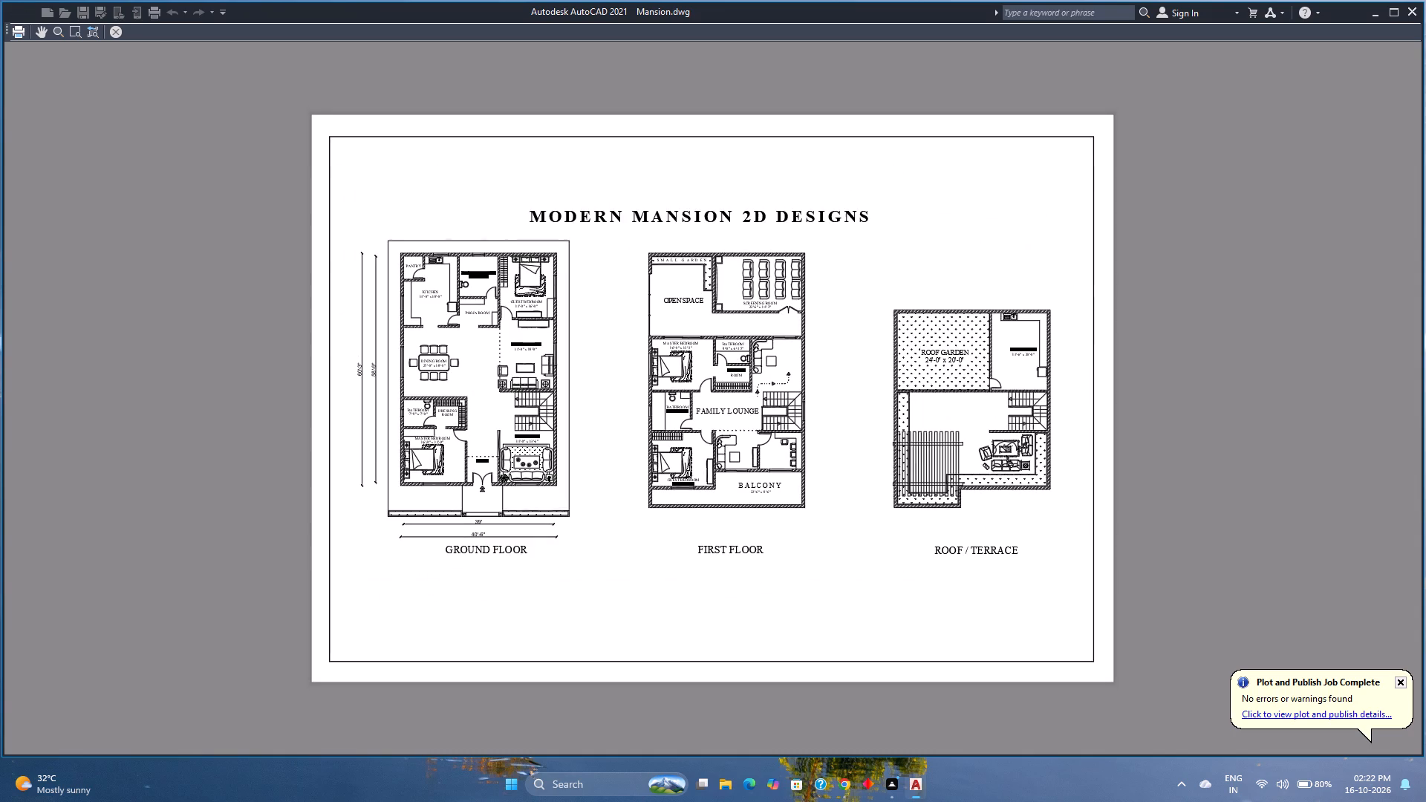
pyautogui.scroll(5, 752, 449)
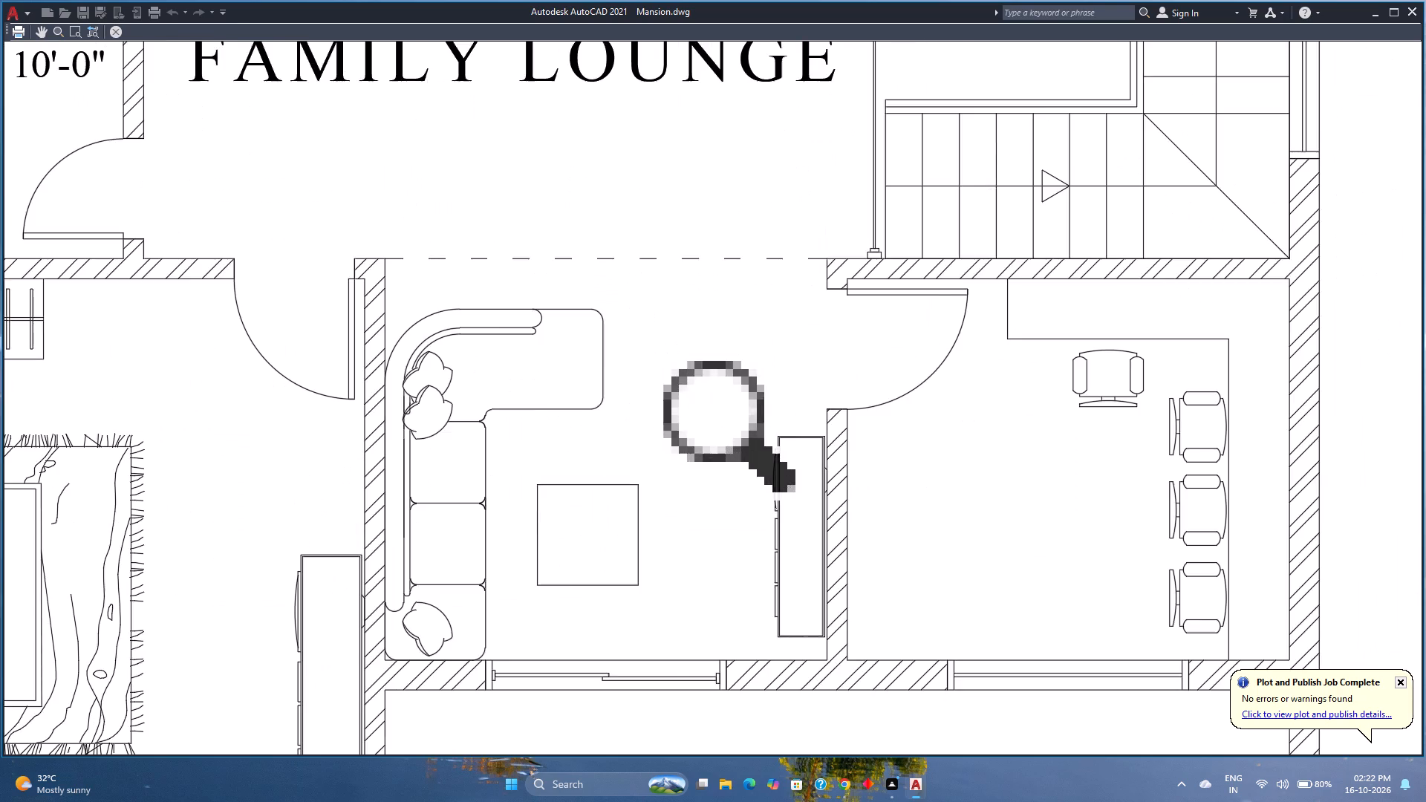
pyautogui.scroll(-4, 752, 449)
pyautogui.scroll(2, 375, 420)
pyautogui.moveTo(375, 420); pyautogui.dragTo(420, 472, button='middle')
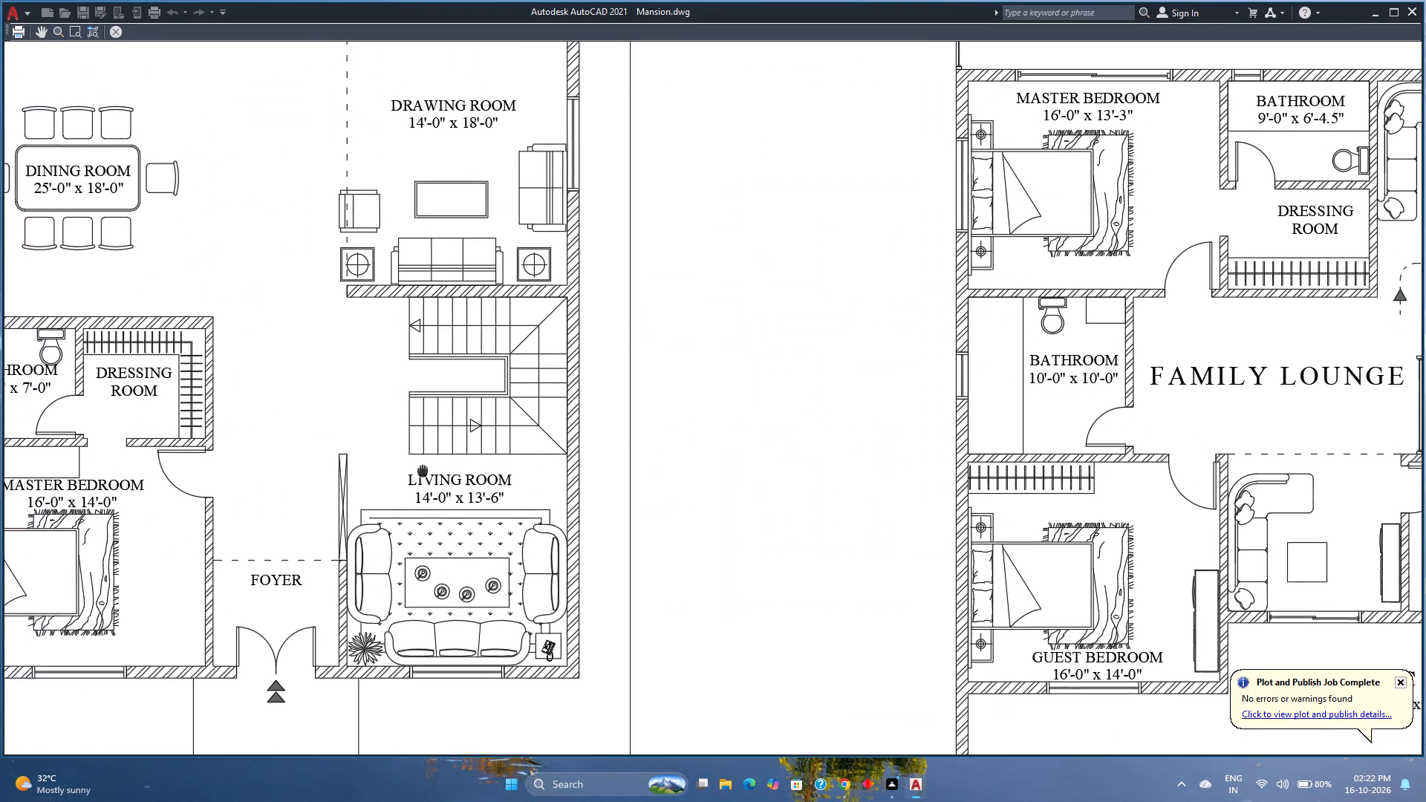
pyautogui.moveTo(420, 472); pyautogui.dragTo(447, 501, button='middle')
pyautogui.scroll(-1, 459, 498)
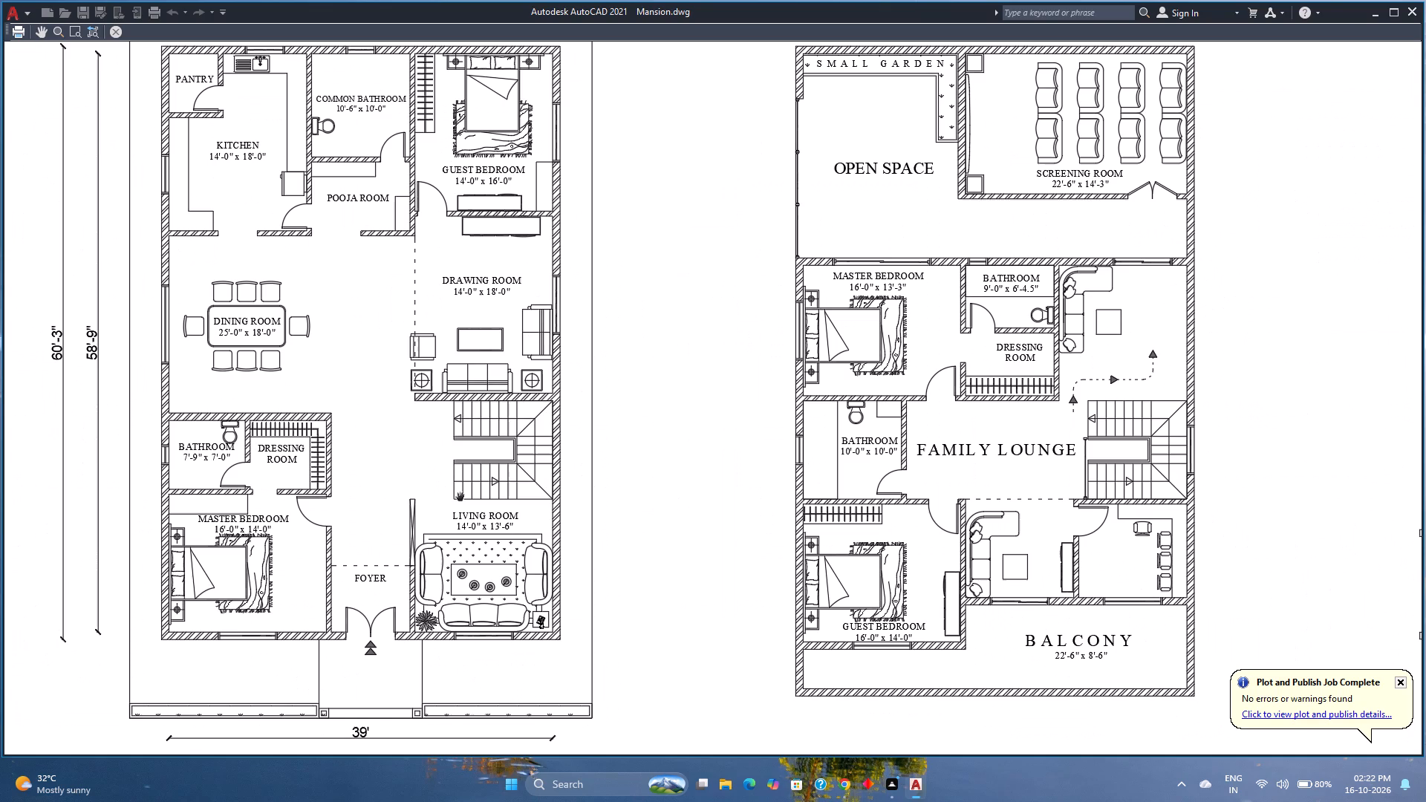
pyautogui.scroll(-1, 459, 498)
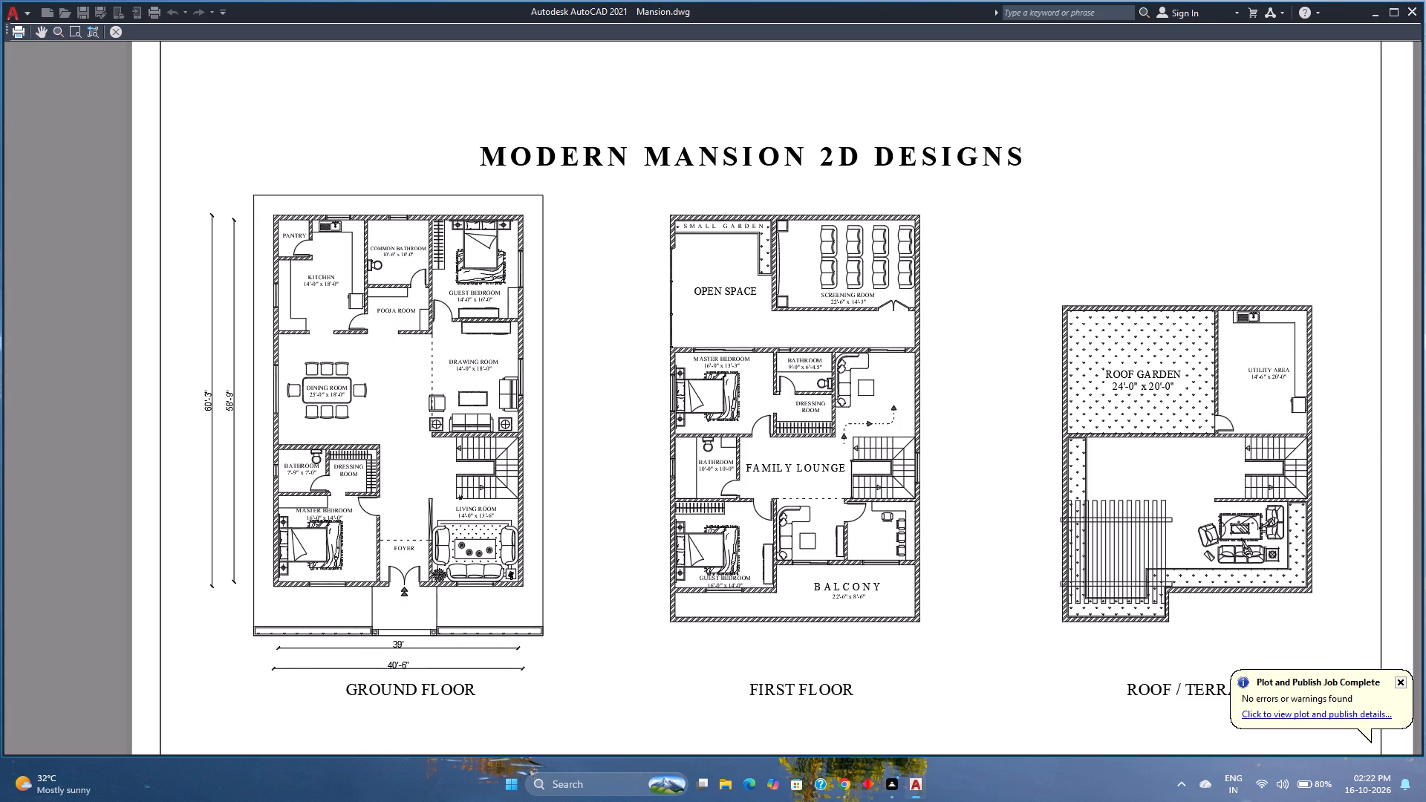
pyautogui.scroll(1, 459, 498)
pyautogui.scroll(-1, 459, 498)
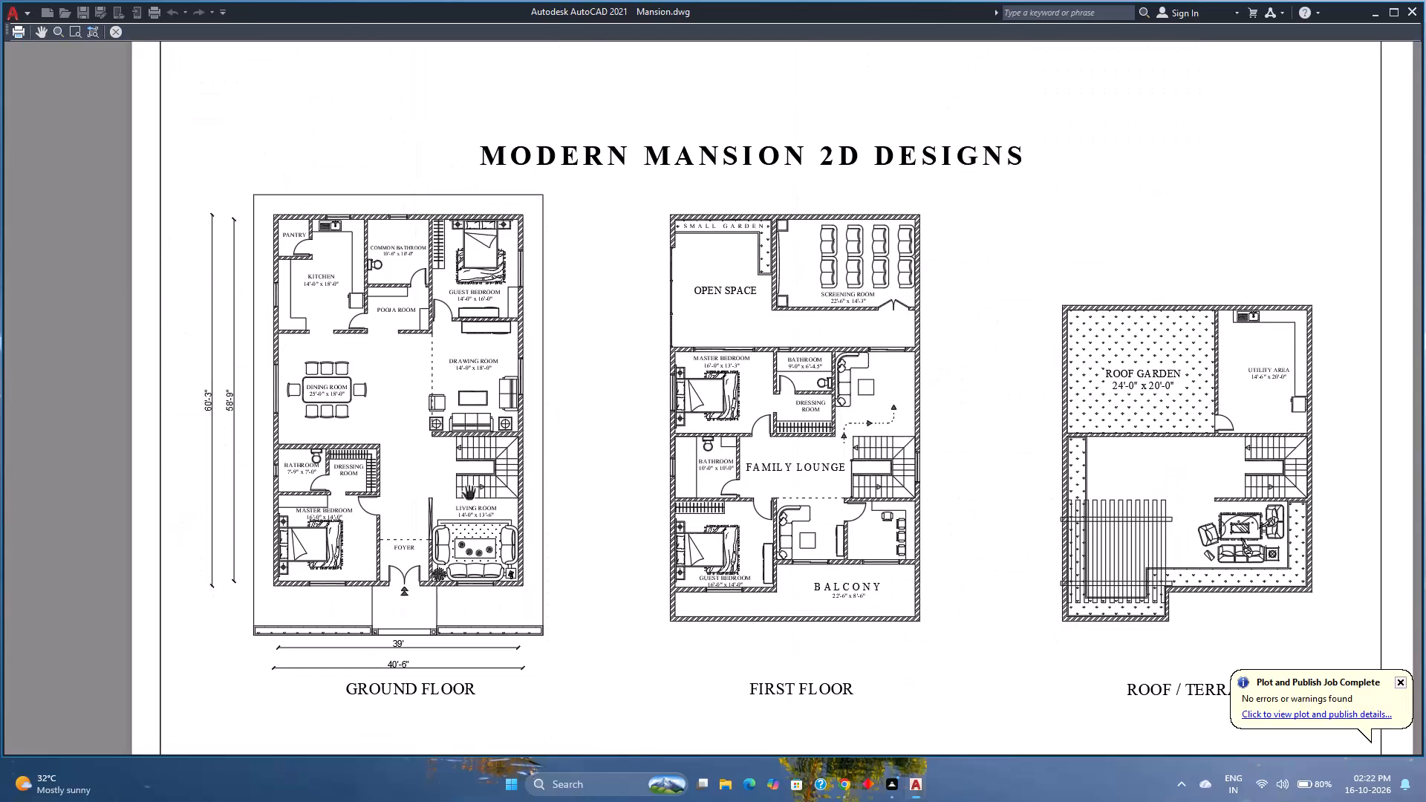
pyautogui.scroll(2, 852, 457)
pyautogui.scroll(-2, 852, 457)
pyautogui.moveTo(926, 449); pyautogui.dragTo(787, 457, button='middle')
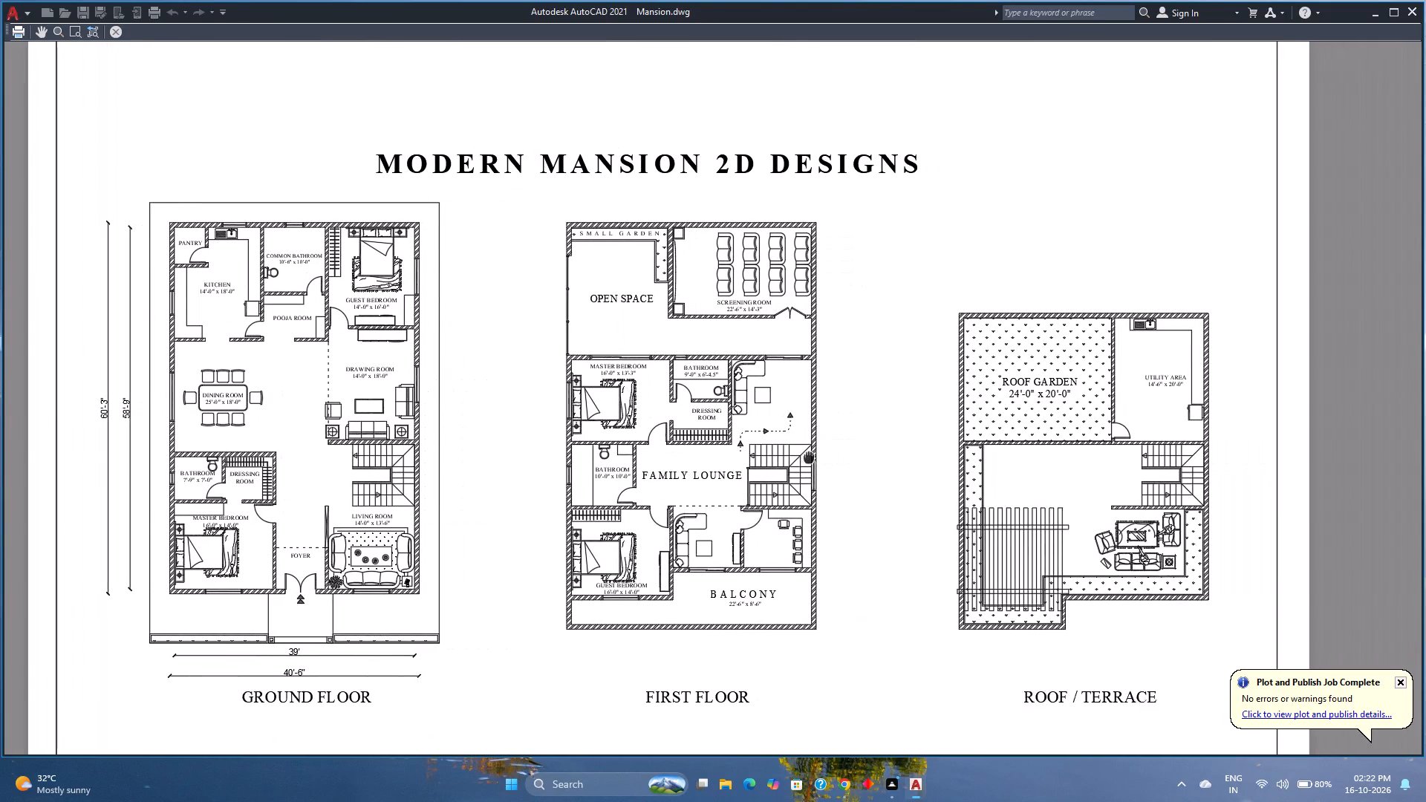
pyautogui.moveTo(787, 457); pyautogui.dragTo(772, 457, button='middle')
pyautogui.scroll(-1, 772, 457)
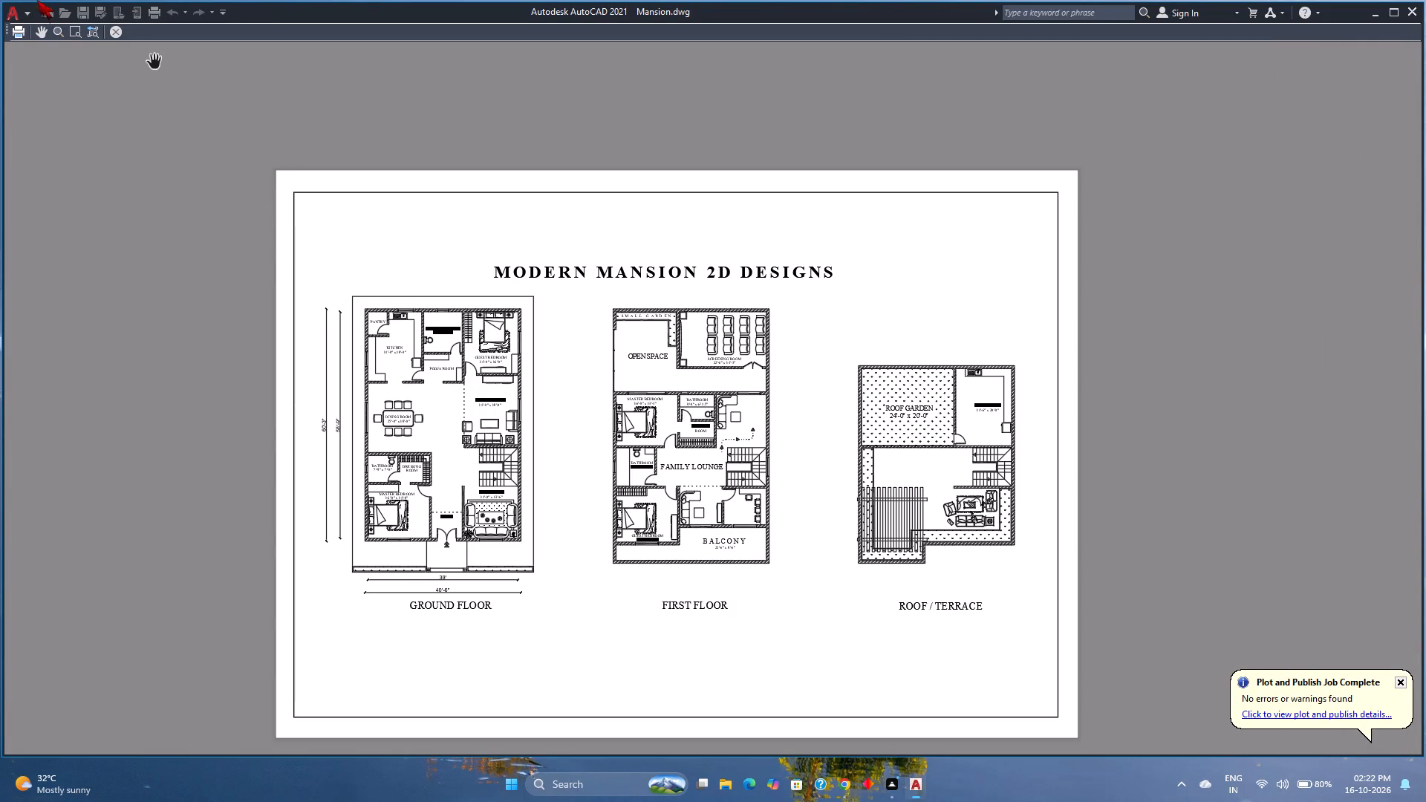
pyautogui.click(118, 31)
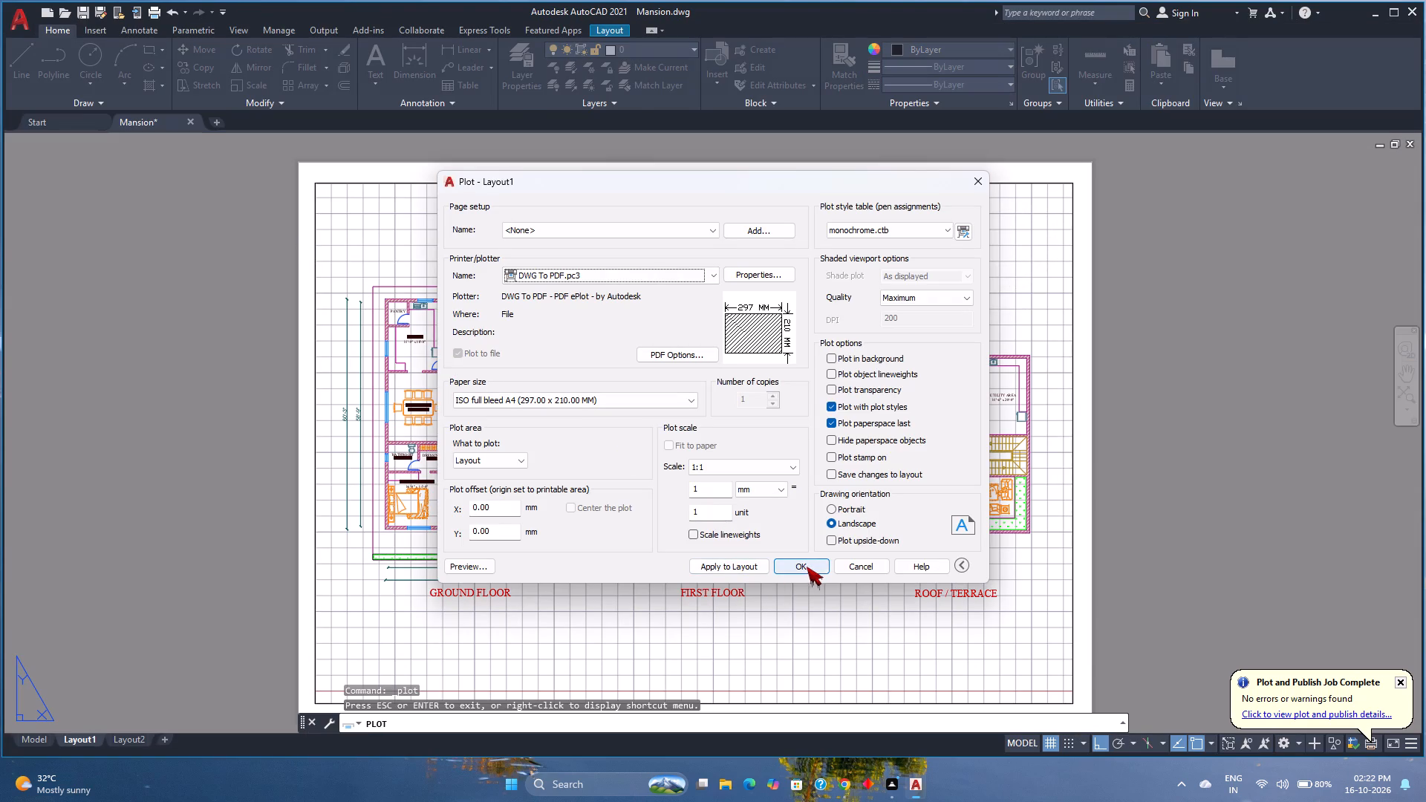
# Plot Layout1 to a PDF named Modern Mansion Floor Plans Layouts in the Fuji Files folder.
pyautogui.click(793, 570)
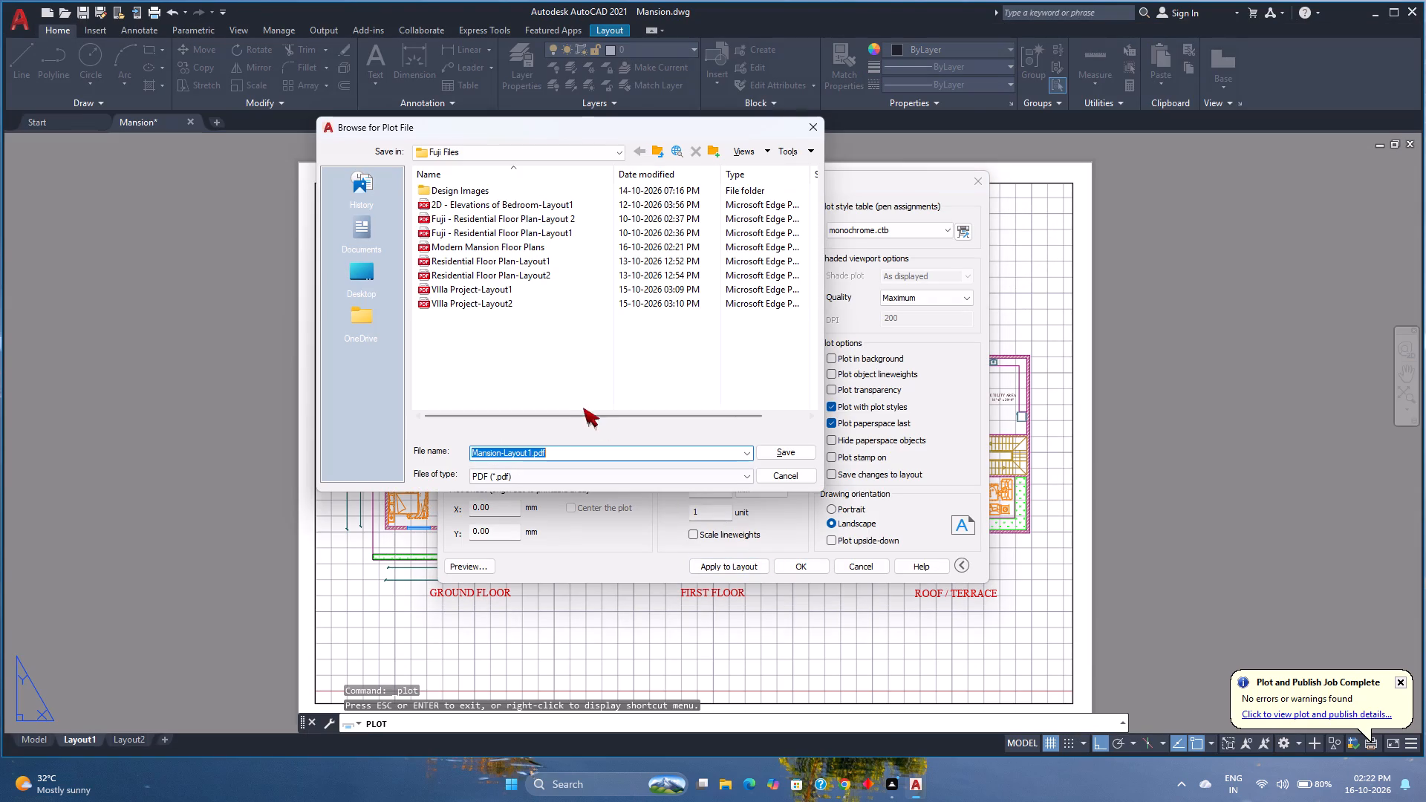
pyautogui.click(481, 247)
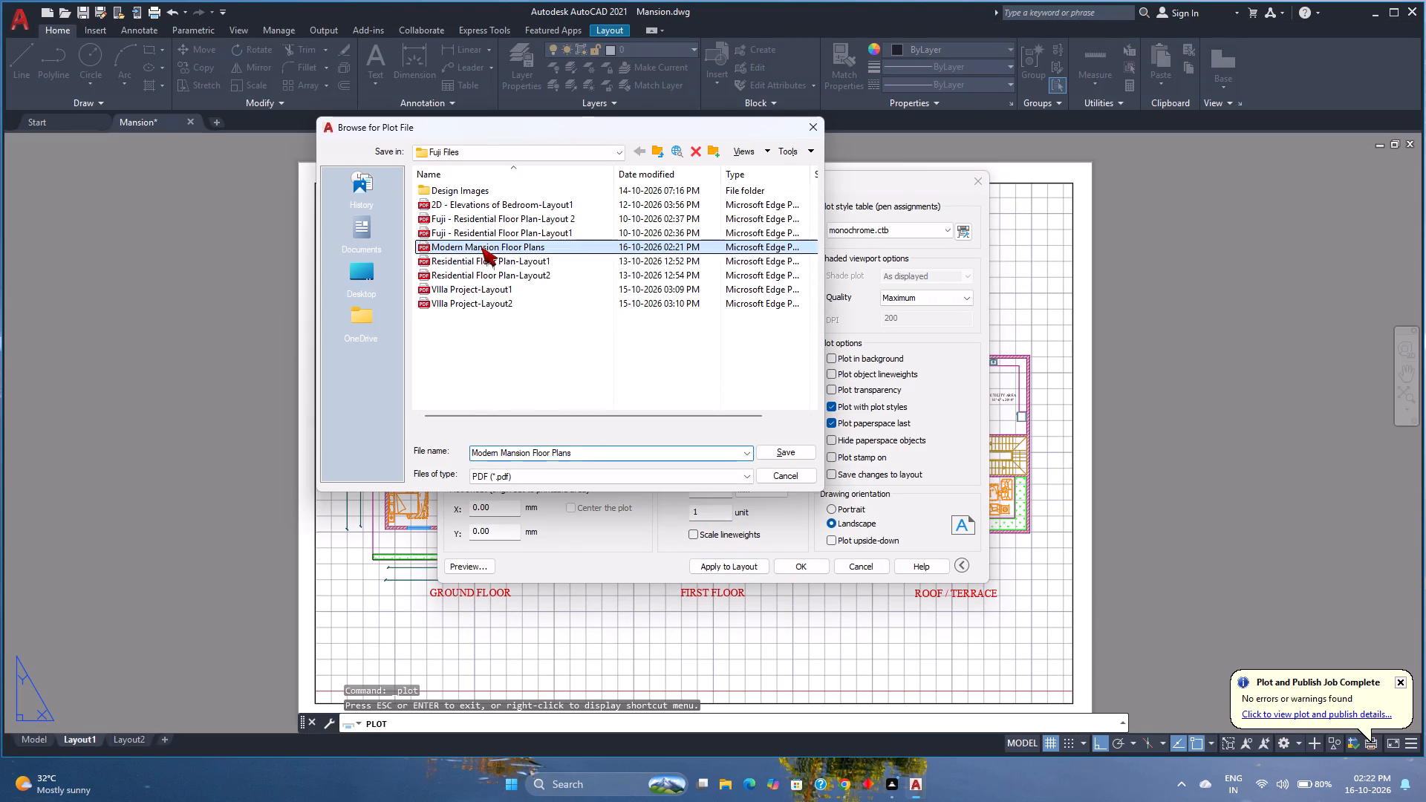
pyautogui.click(607, 458)
pyautogui.press('Right')
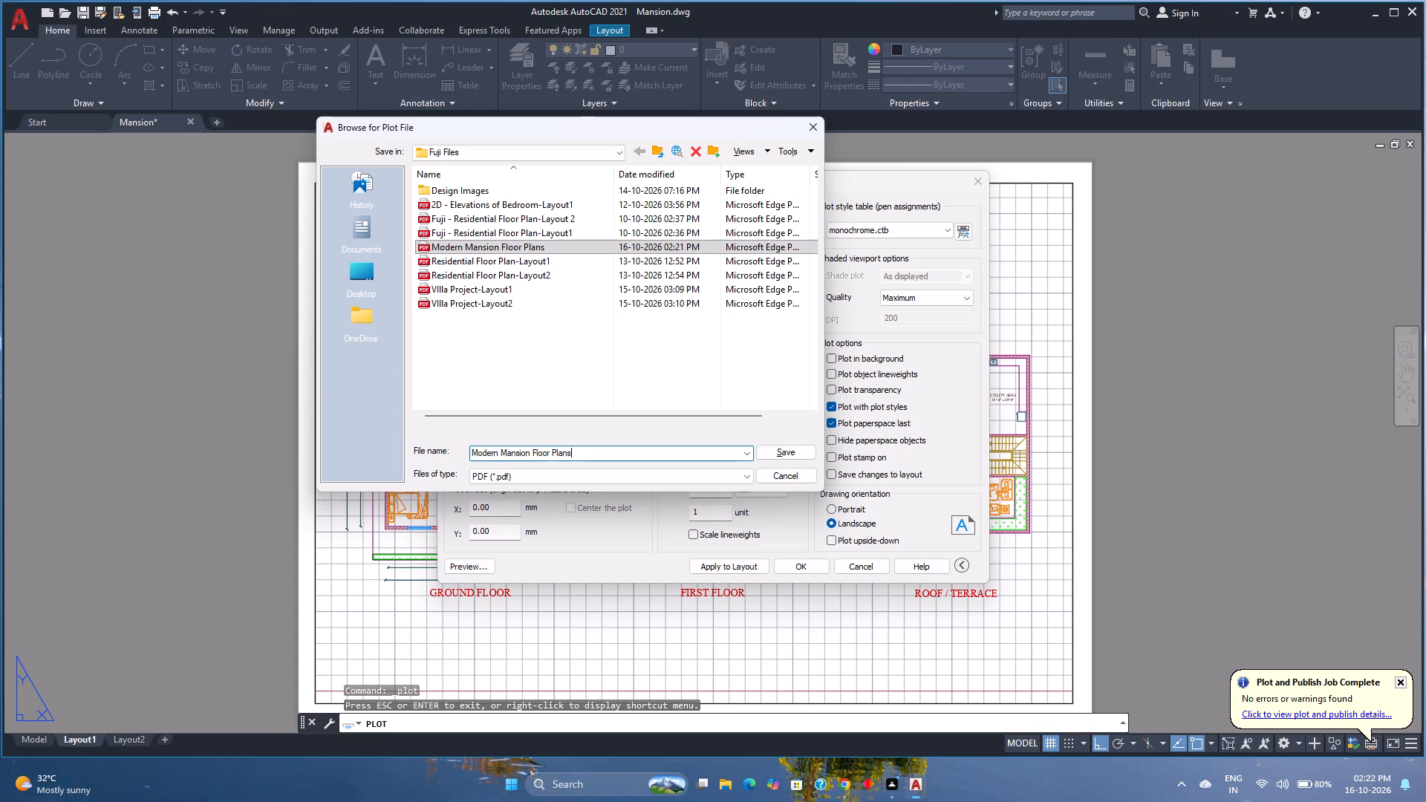
pyautogui.press('space')
pyautogui.write('LAyoo')
pyautogui.press('BackSpace')
pyautogui.press('BackSpace')
pyautogui.press('BackSpace')
pyautogui.press('BackSpace')
pyautogui.write('au')
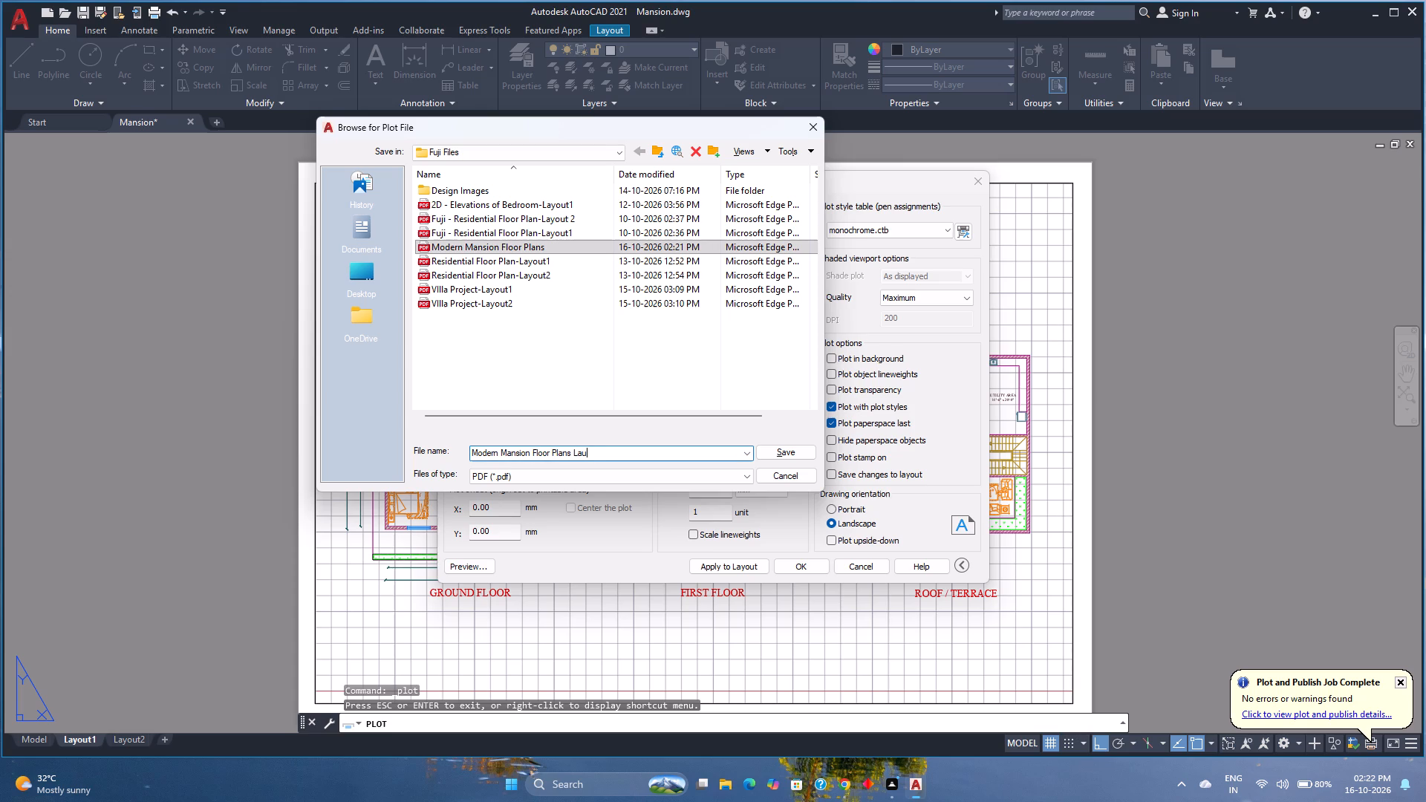
pyautogui.press('BackSpace')
pyautogui.write('youts')
pyautogui.press('Return')
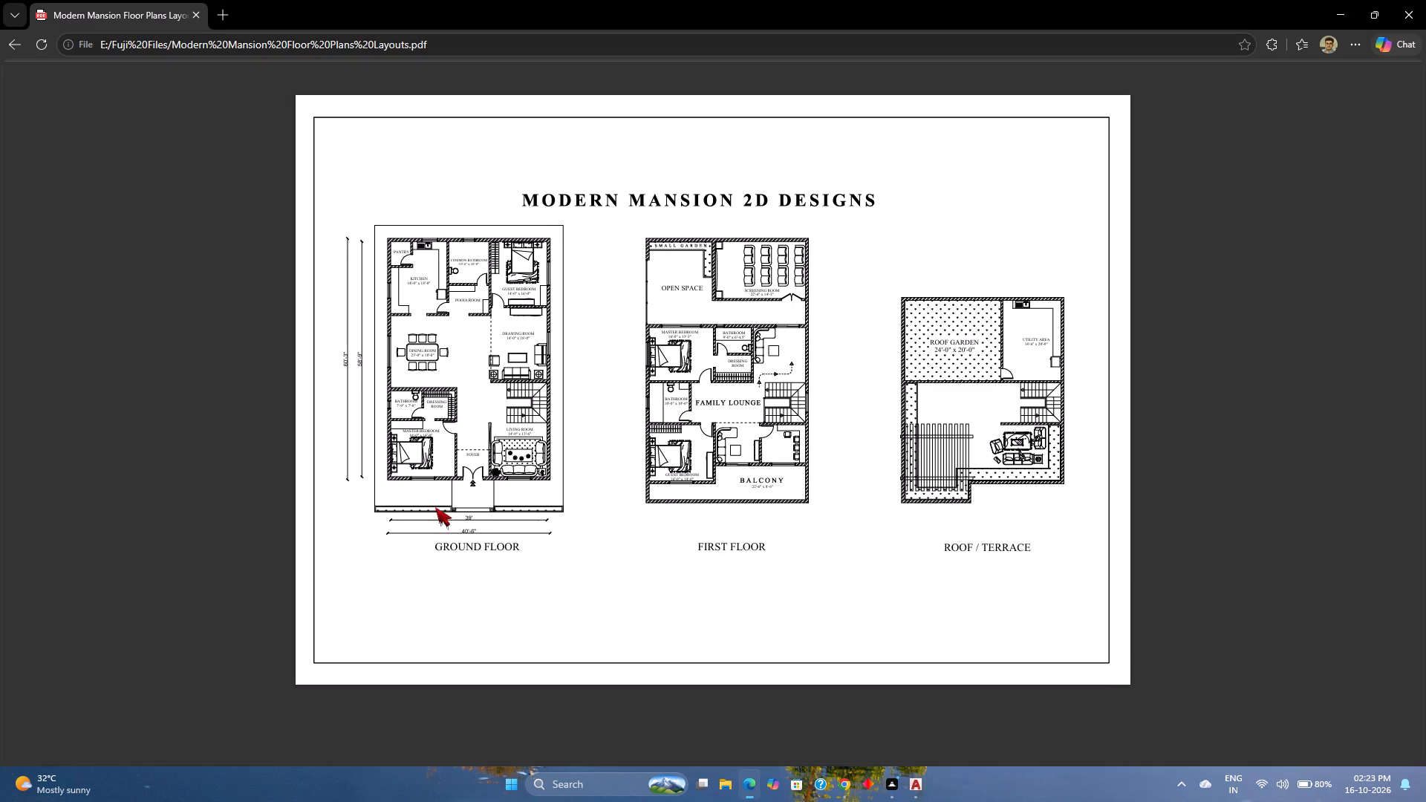
# Examine the plotted Modern Mansion Floor Plans Layouts PDF in Microsoft Edge, and close it.
pyautogui.scroll(6, 487, 416)
pyautogui.scroll(-3, 440, 424)
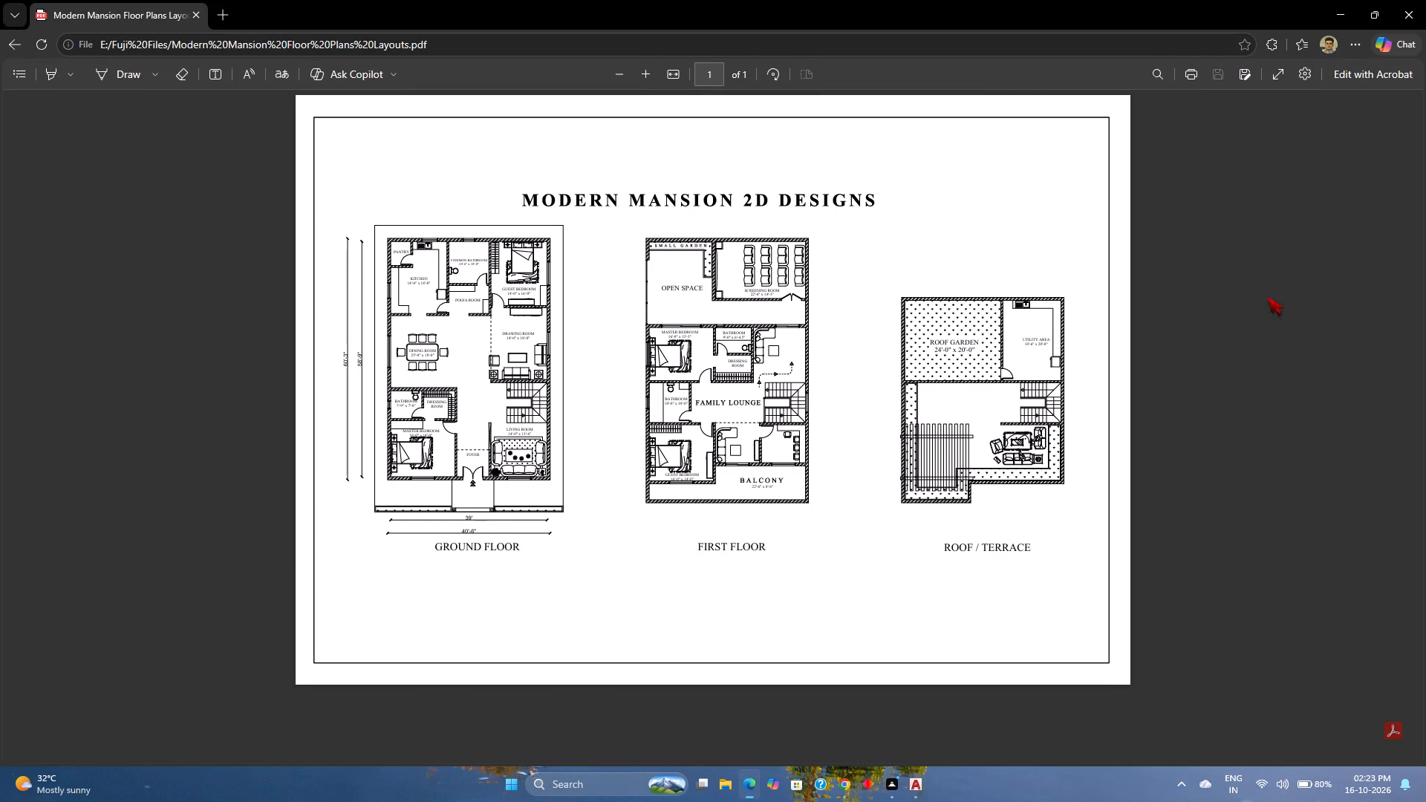
pyautogui.click(1423, 21)
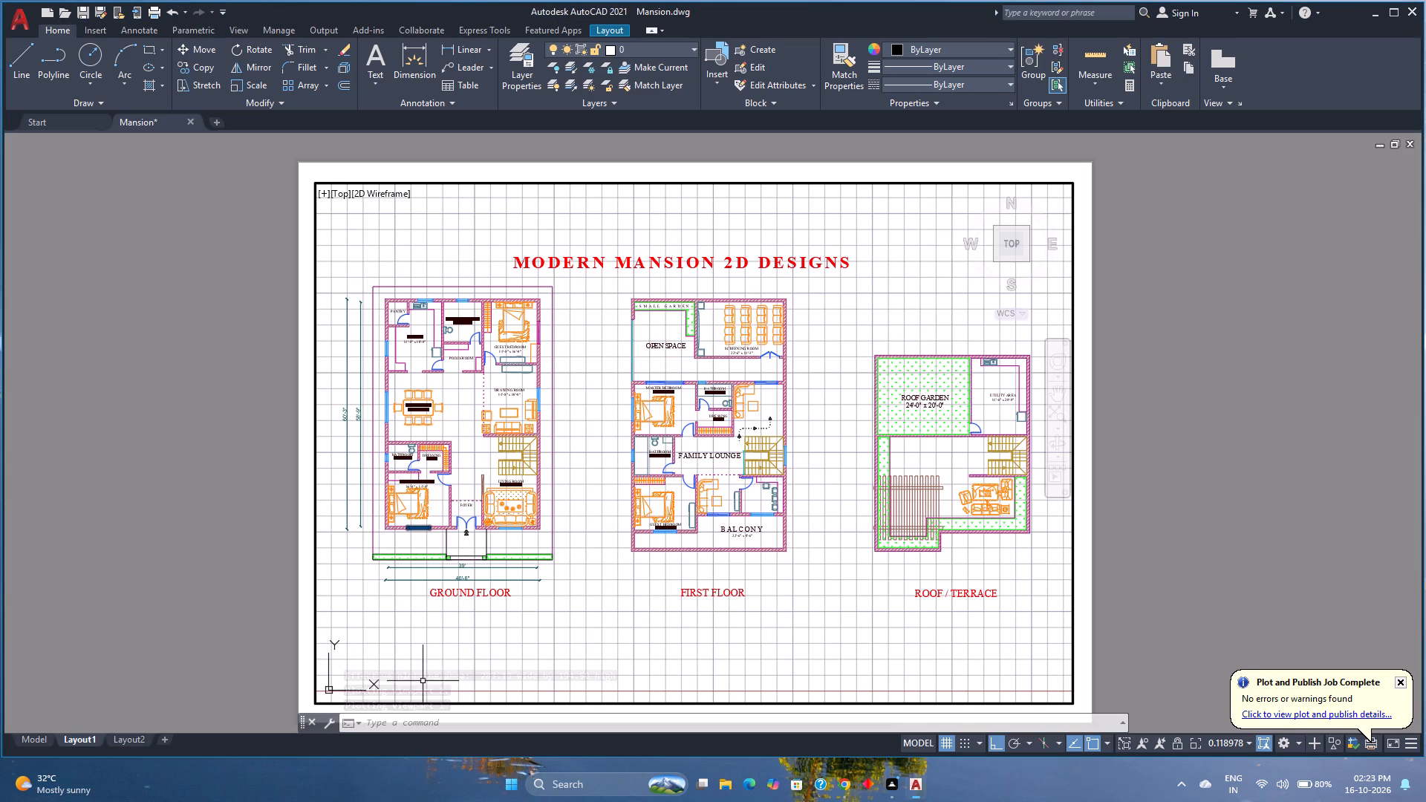
# Start a single-sheet plot of Layout2 with Presentation shaded viewport quality and the monochrome.ctb plot style table.
pyautogui.click(137, 739)
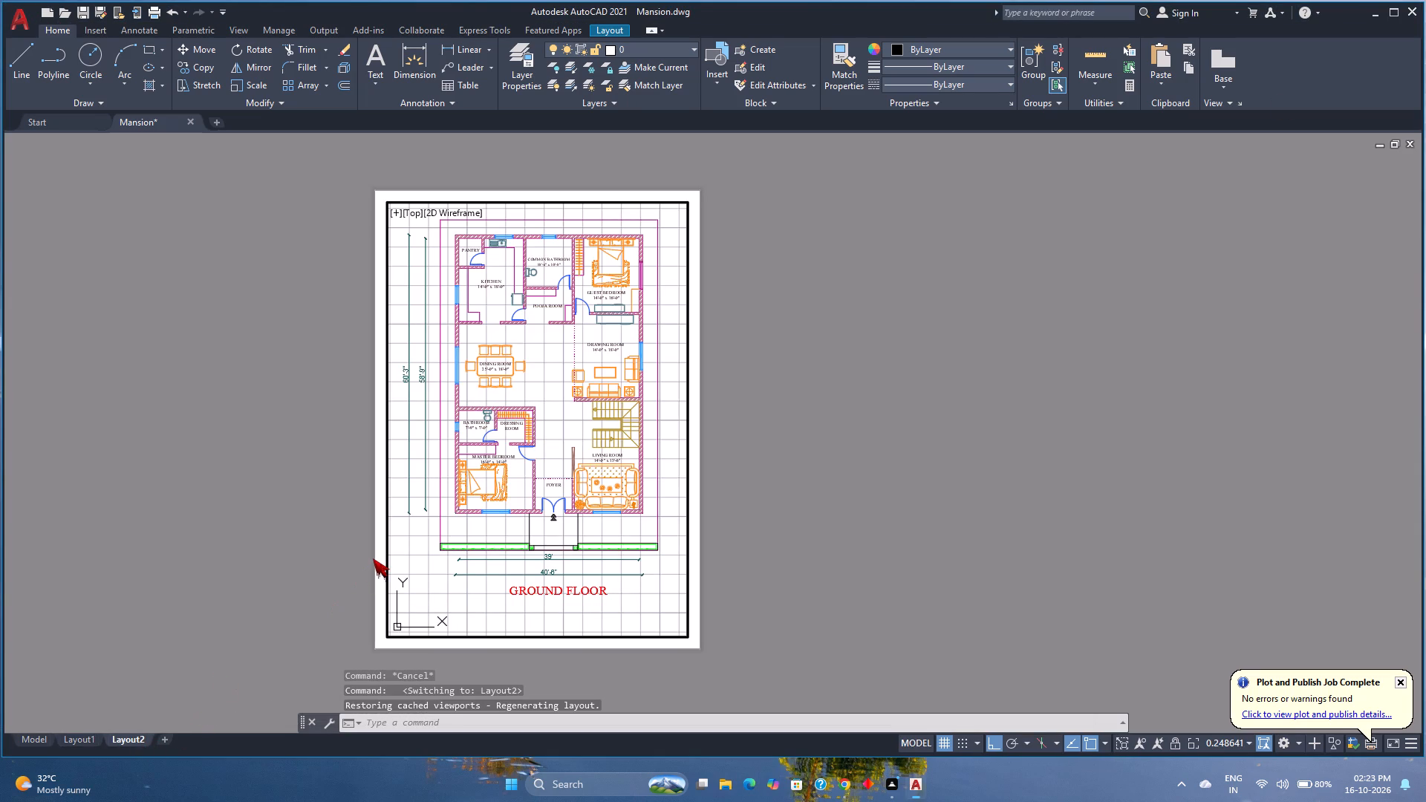
pyautogui.hotkey('ctrl', 'p')
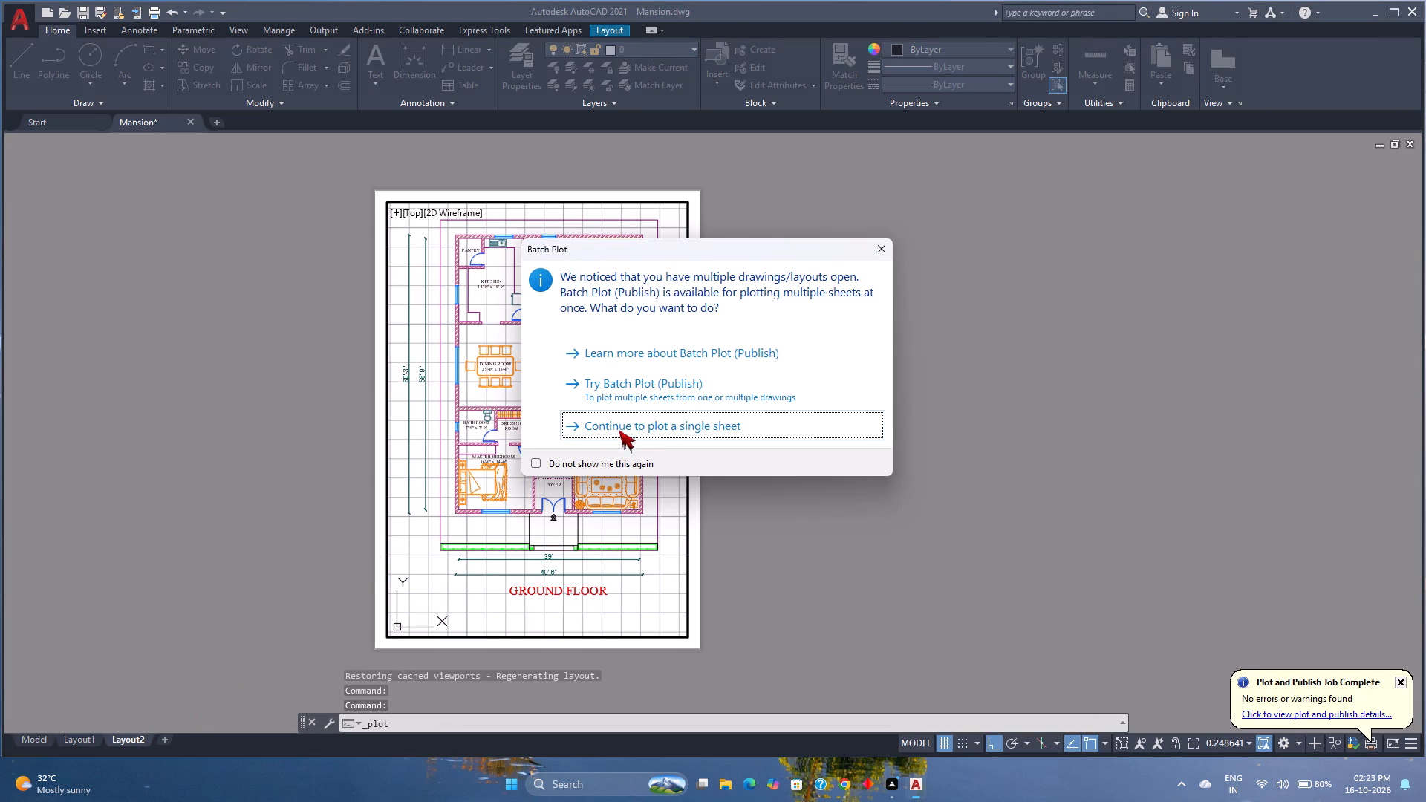
pyautogui.click(630, 426)
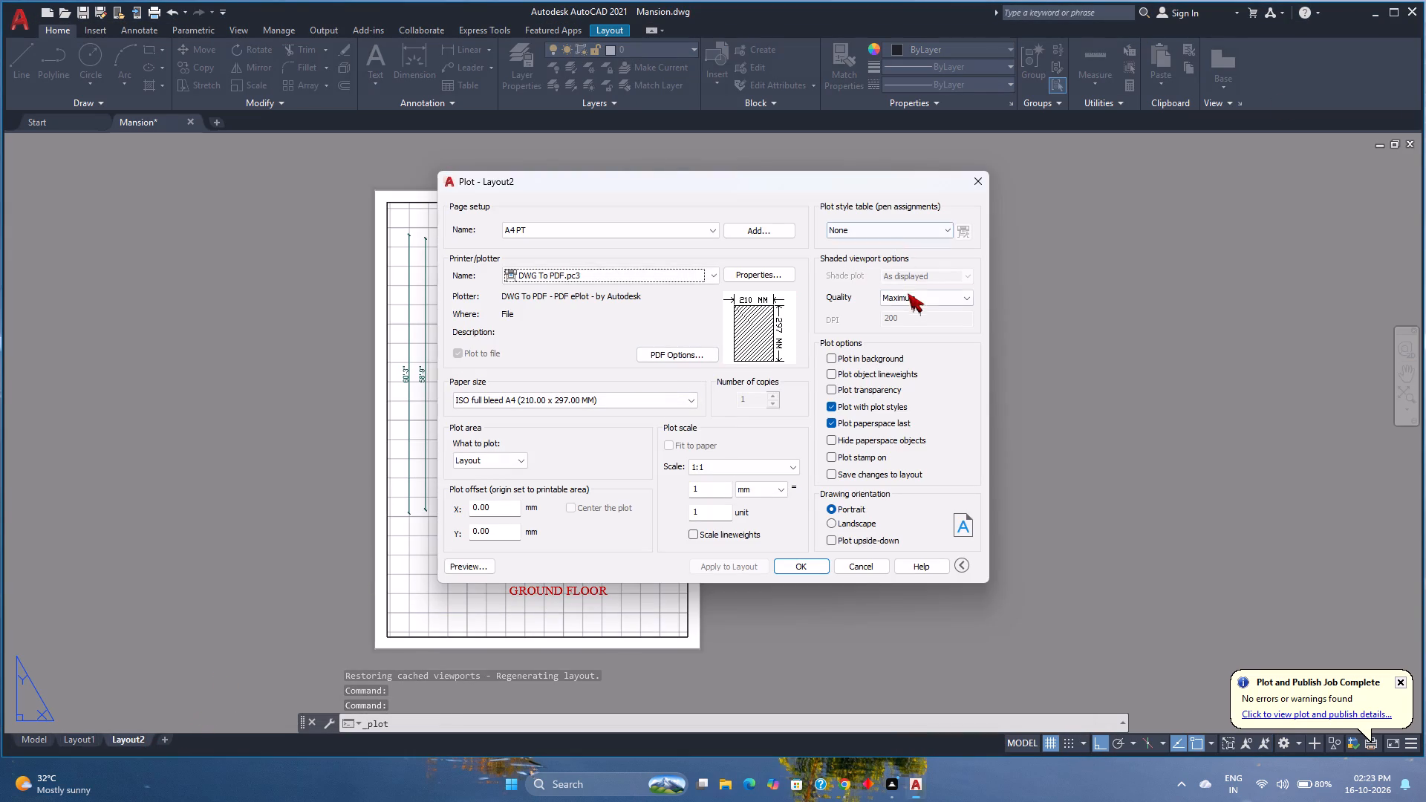
pyautogui.click(908, 301)
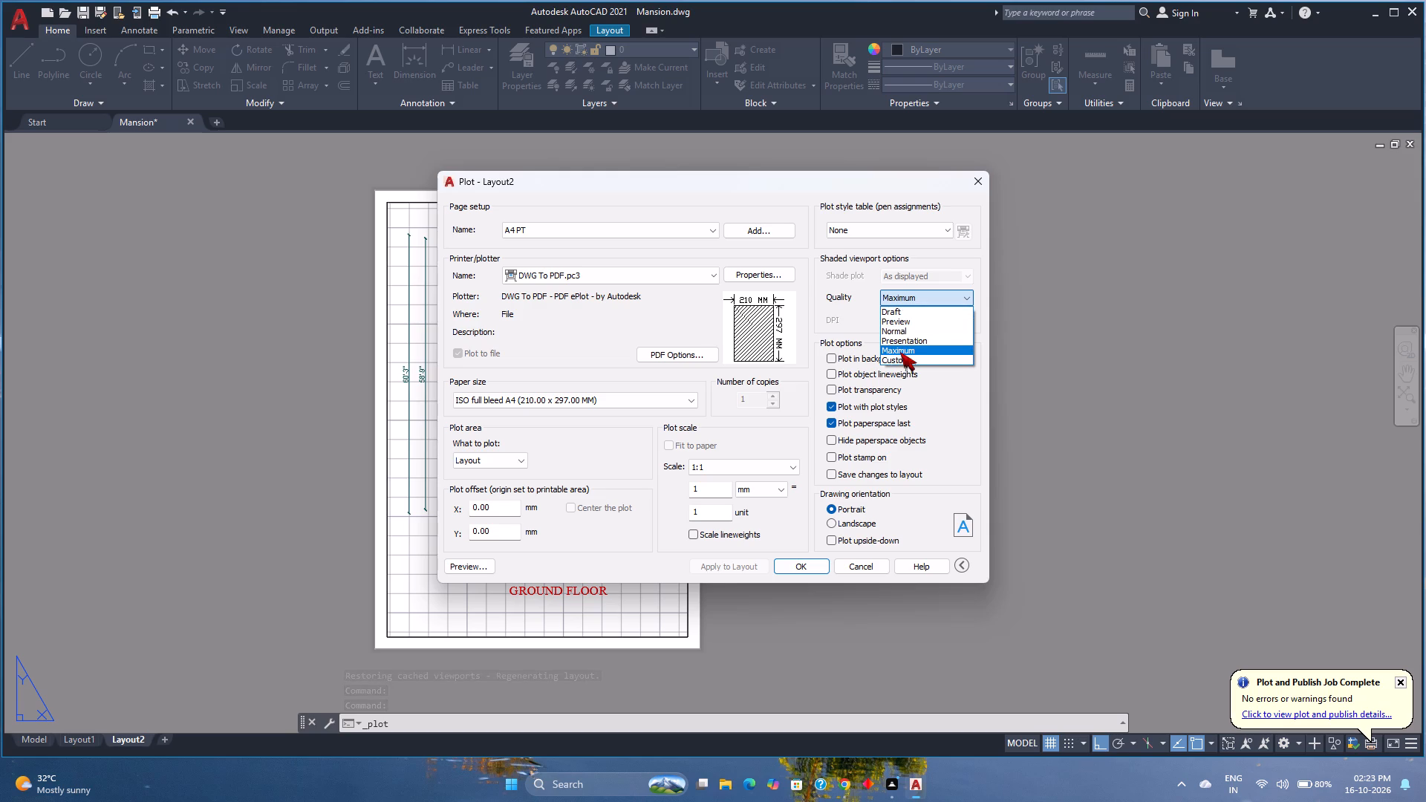
pyautogui.click(900, 343)
pyautogui.click(866, 228)
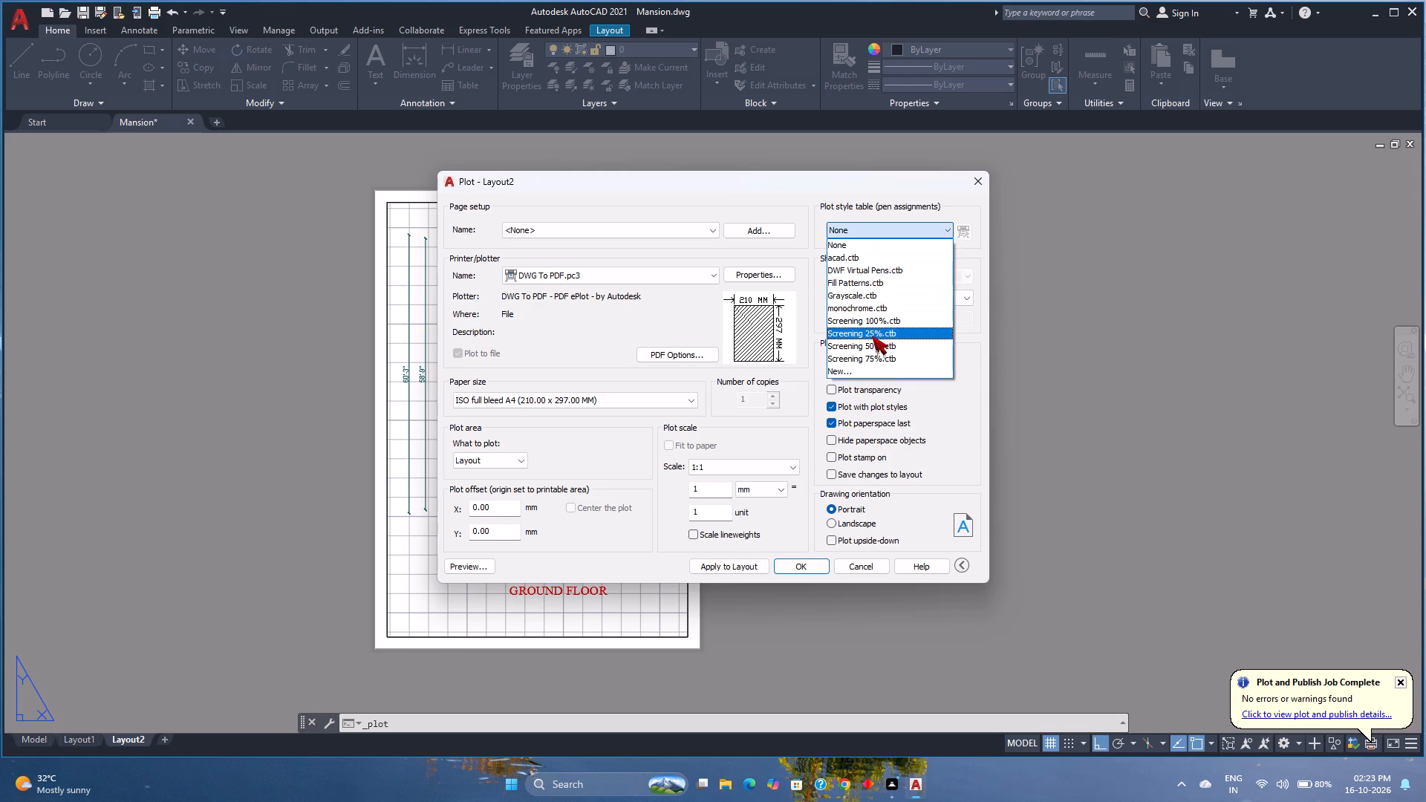
pyautogui.click(867, 309)
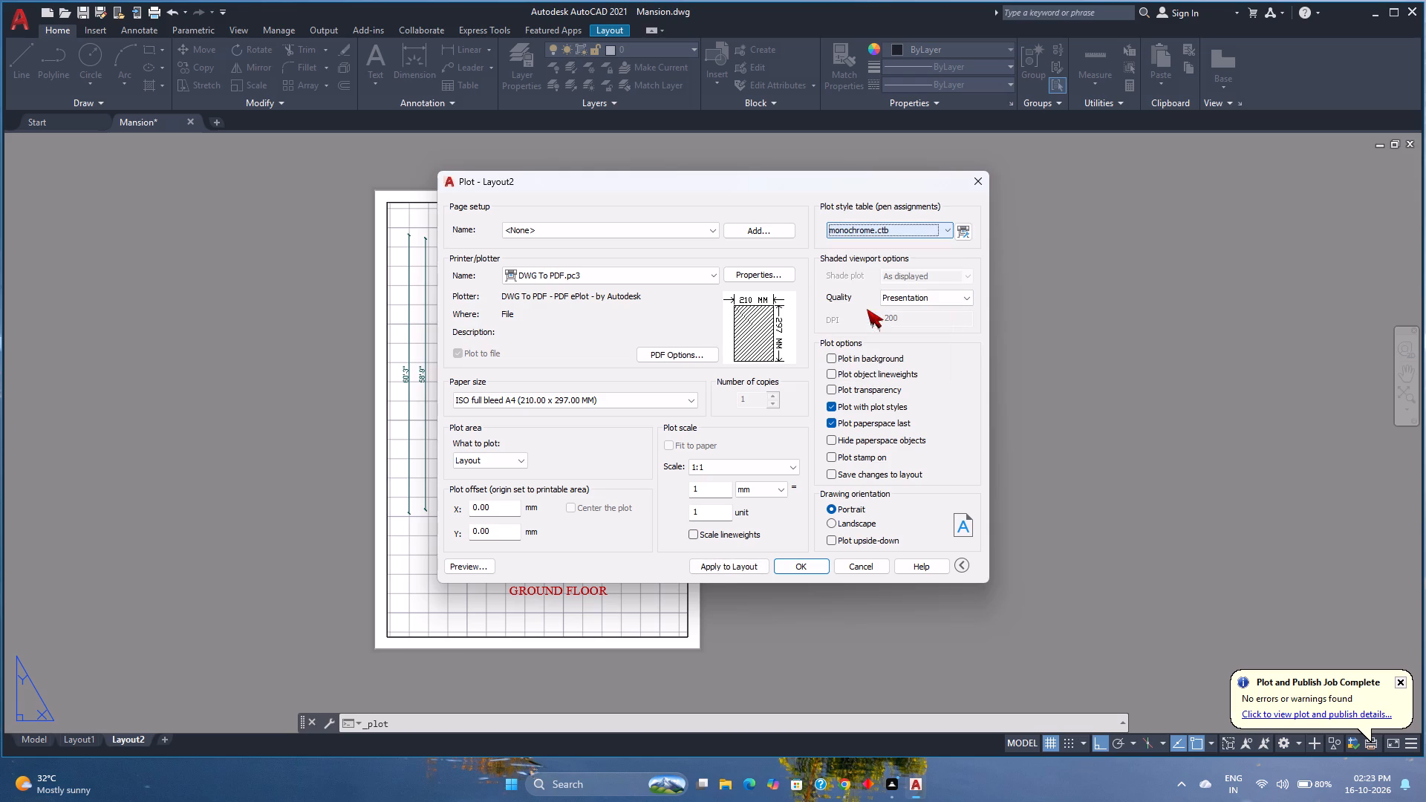
# Preview the monochrome plot of Layout2, examine the ground floor plan and its placement on the sheet, and close the preview.
pyautogui.click(479, 574)
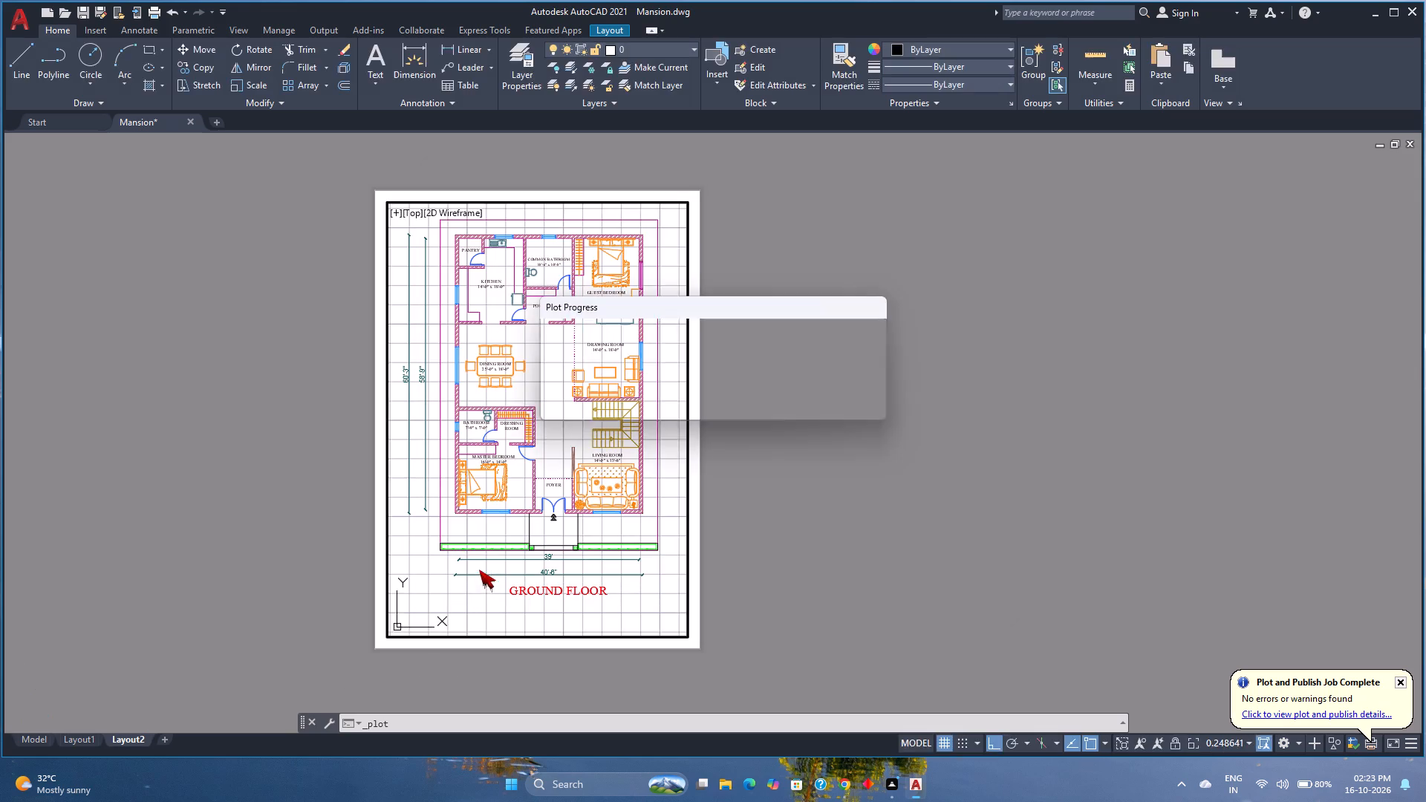
pyautogui.scroll(-1, 758, 446)
pyautogui.scroll(3, 760, 448)
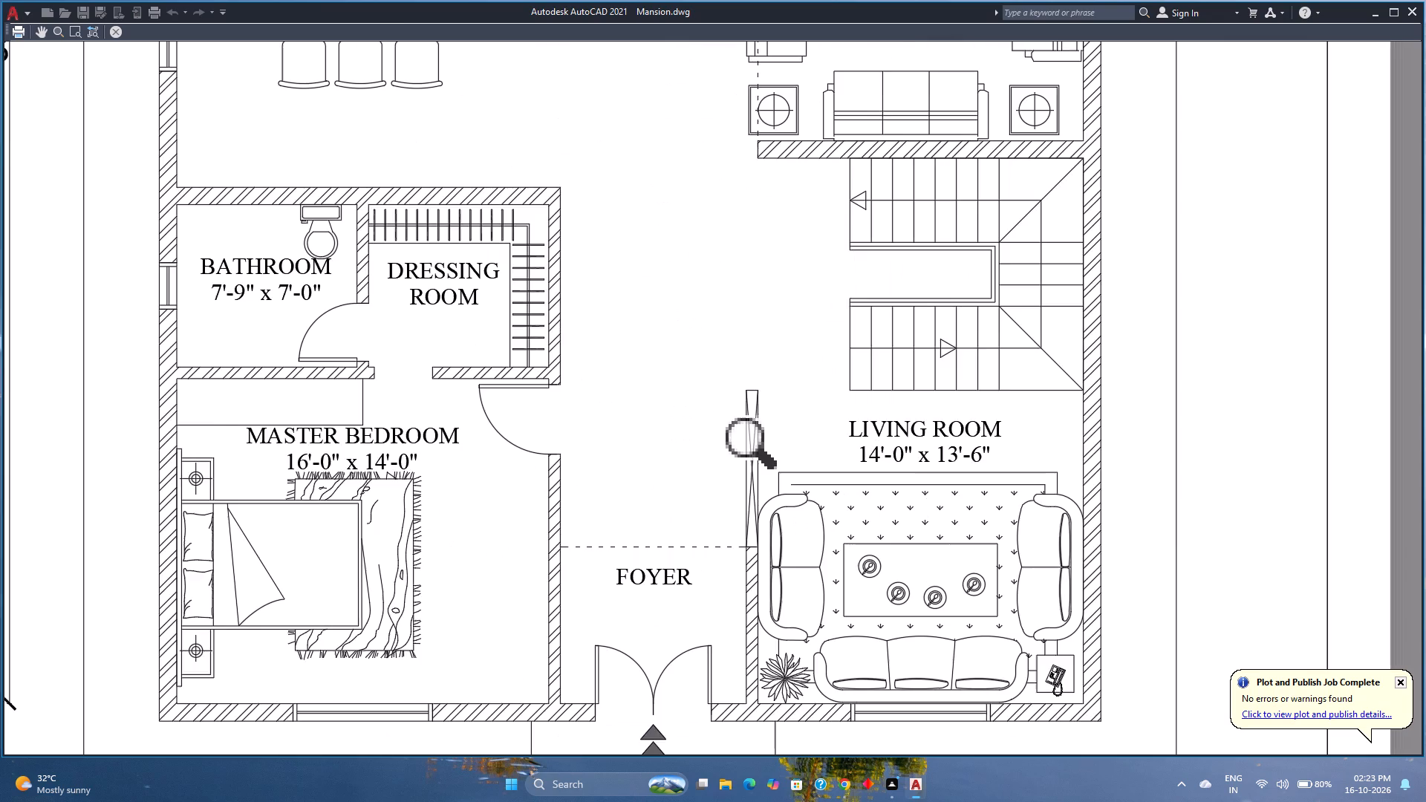
pyautogui.scroll(1, 760, 448)
pyautogui.scroll(-3, 763, 448)
pyautogui.moveTo(763, 448); pyautogui.dragTo(734, 486, button='middle')
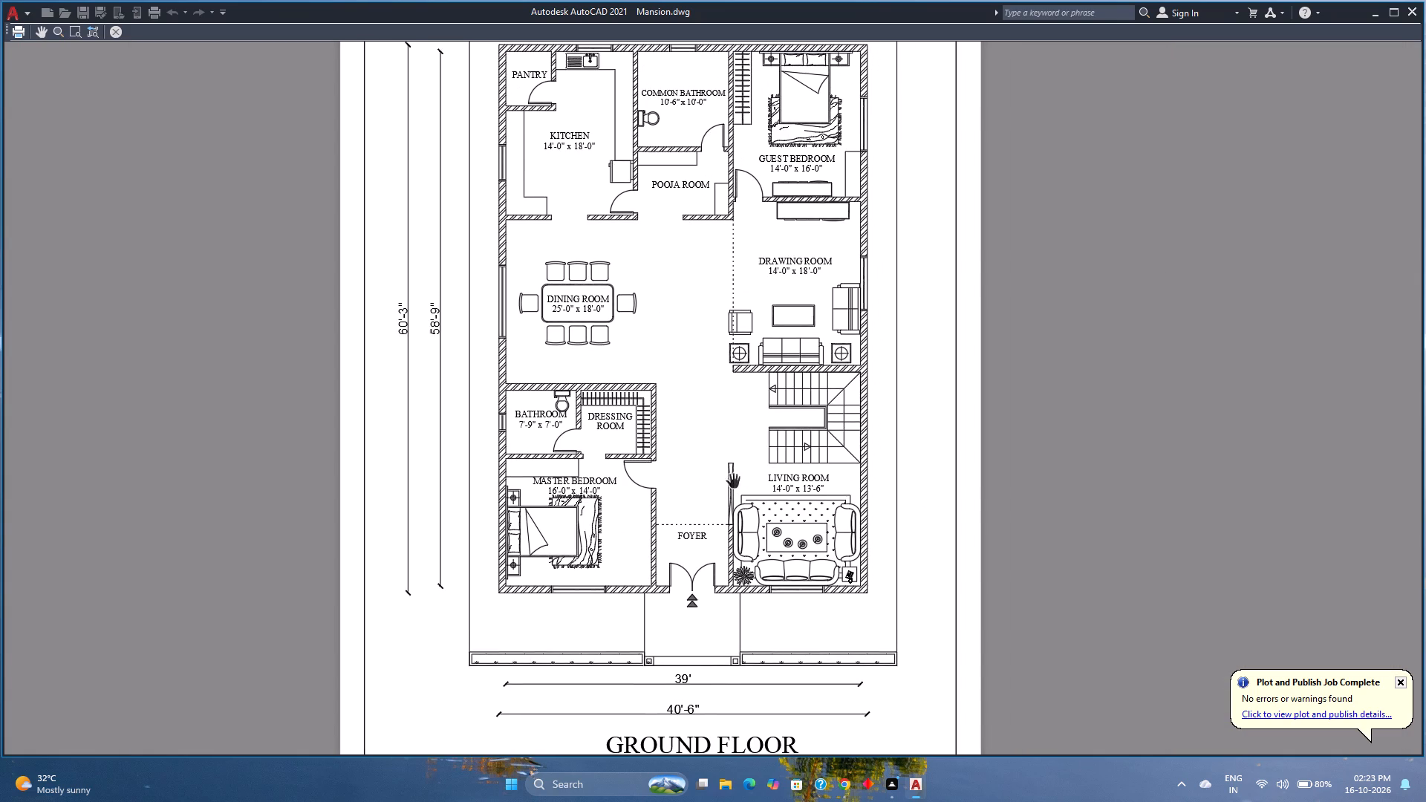
pyautogui.scroll(-1, 733, 483)
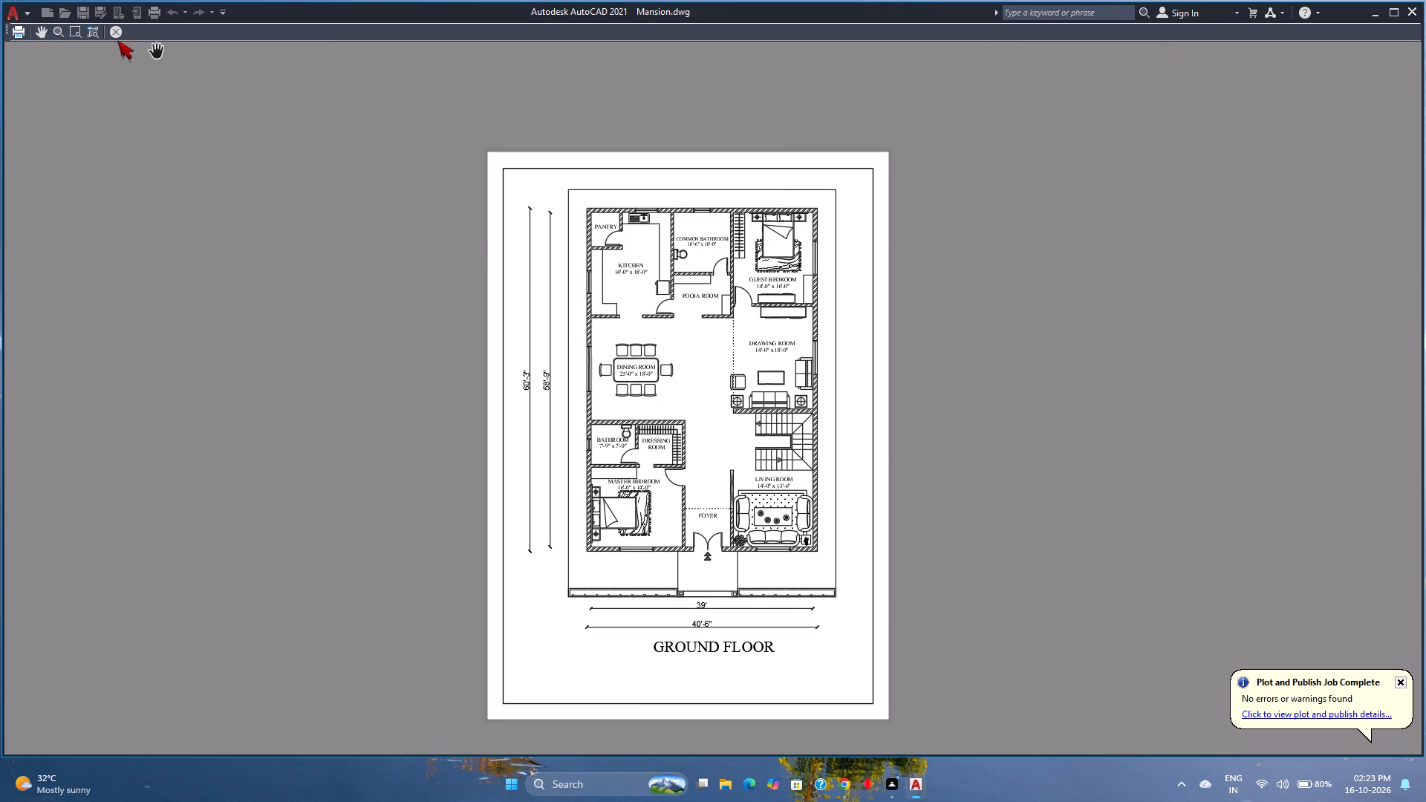
pyautogui.click(119, 36)
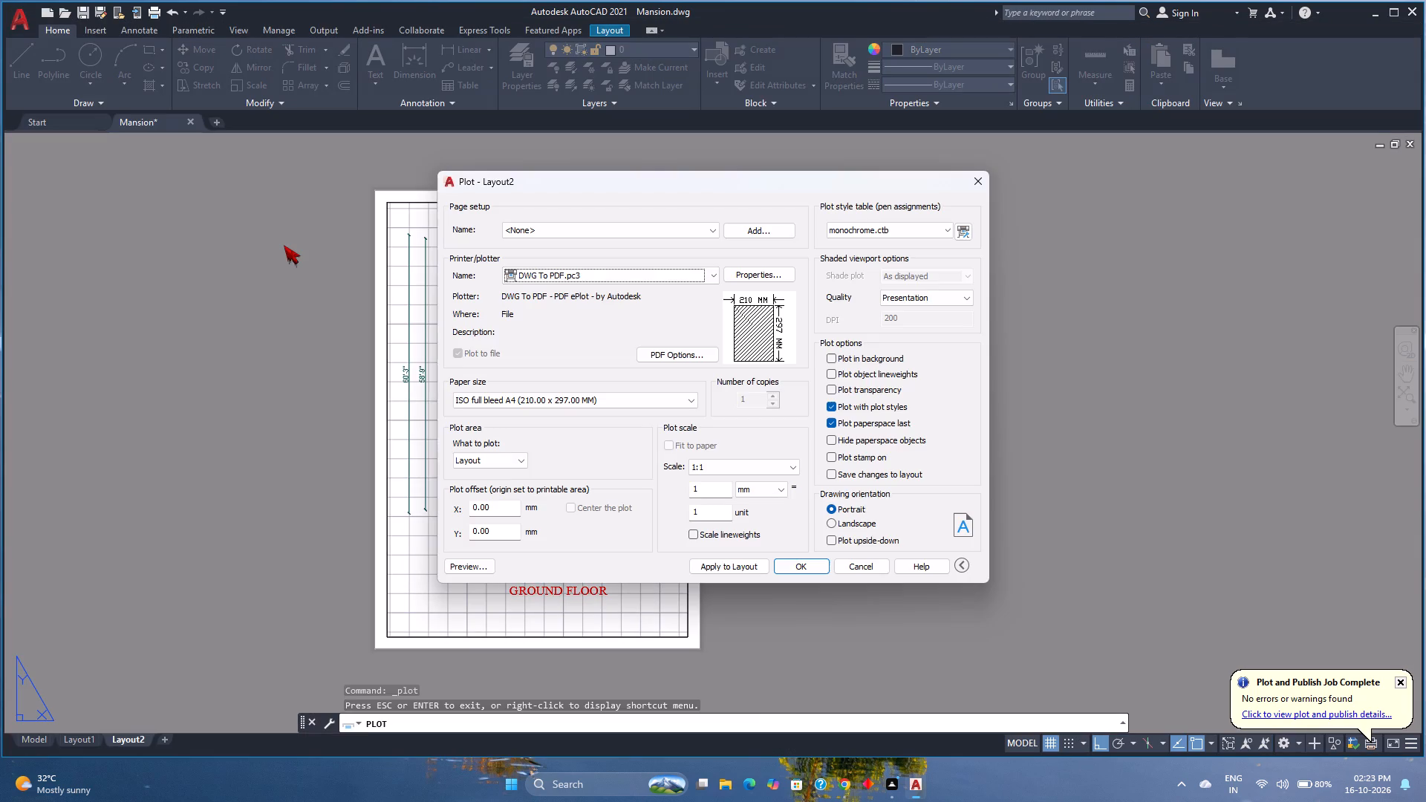
# Plot Layout2 to a PDF named Modern Mansion Gr.F Layout in the Fuji Files folder, and close the opened PDF.
pyautogui.click(804, 563)
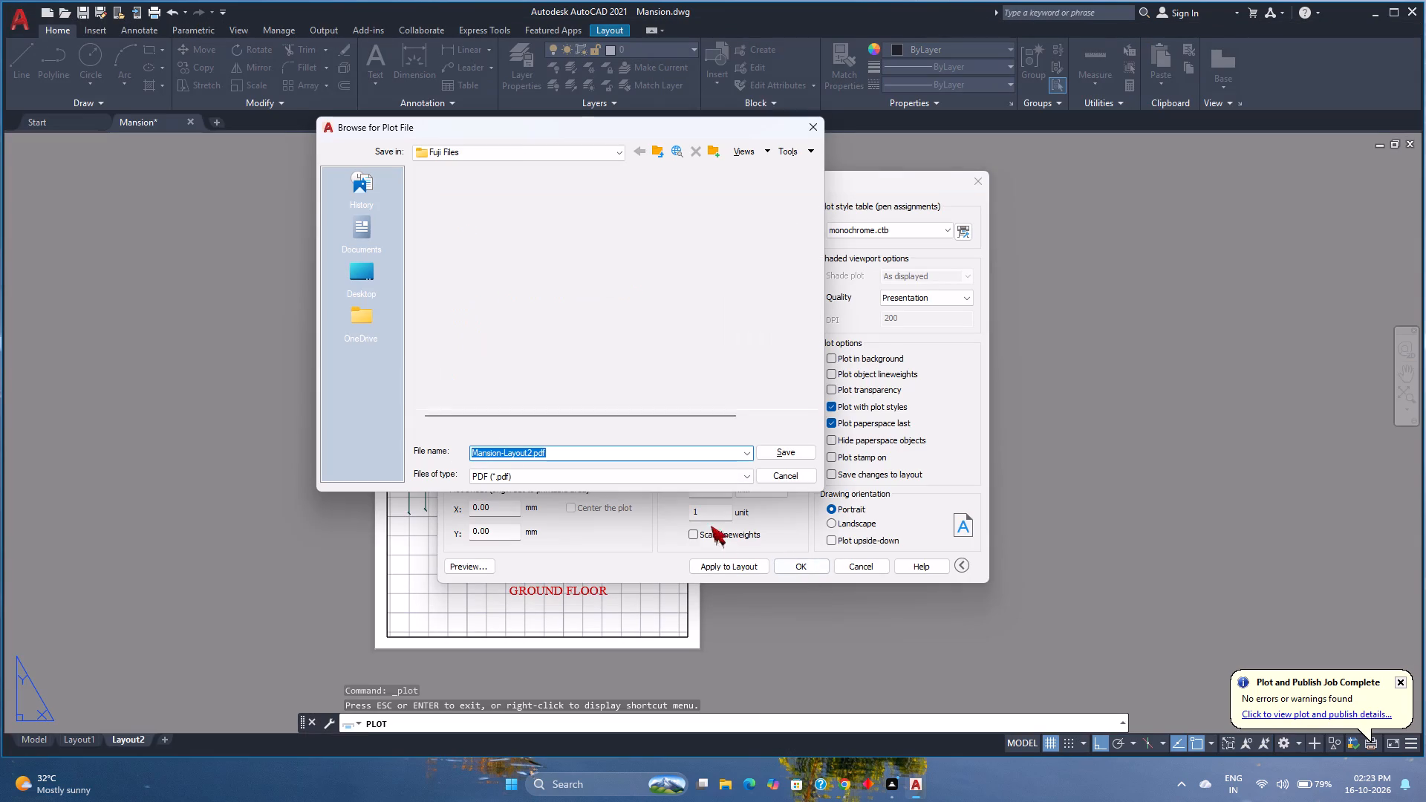
pyautogui.click(584, 451)
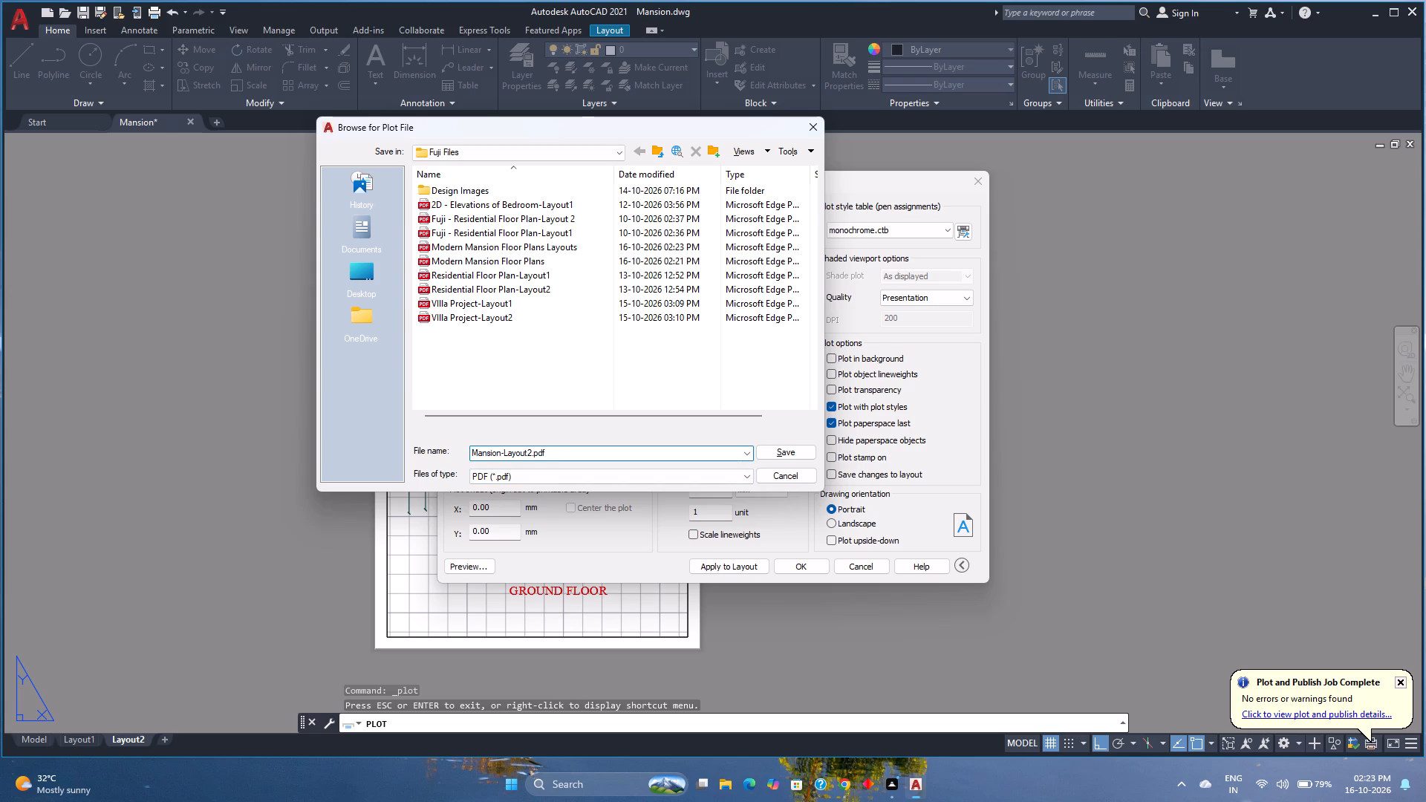
pyautogui.press('Left')
pyautogui.press('Left')
pyautogui.press('Left')
pyautogui.press('Left')
pyautogui.press('Left')
pyautogui.press('Left')
pyautogui.press('Left')
pyautogui.press('Left')
pyautogui.press('Left')
pyautogui.press('Left')
pyautogui.press('Left')
pyautogui.press('Left')
pyautogui.press('Left')
pyautogui.press('Left')
pyautogui.press('Left')
pyautogui.press('Left')
pyautogui.press('Left')
pyautogui.press('Left')
pyautogui.press('Left')
pyautogui.press('Left')
pyautogui.write('Mo')
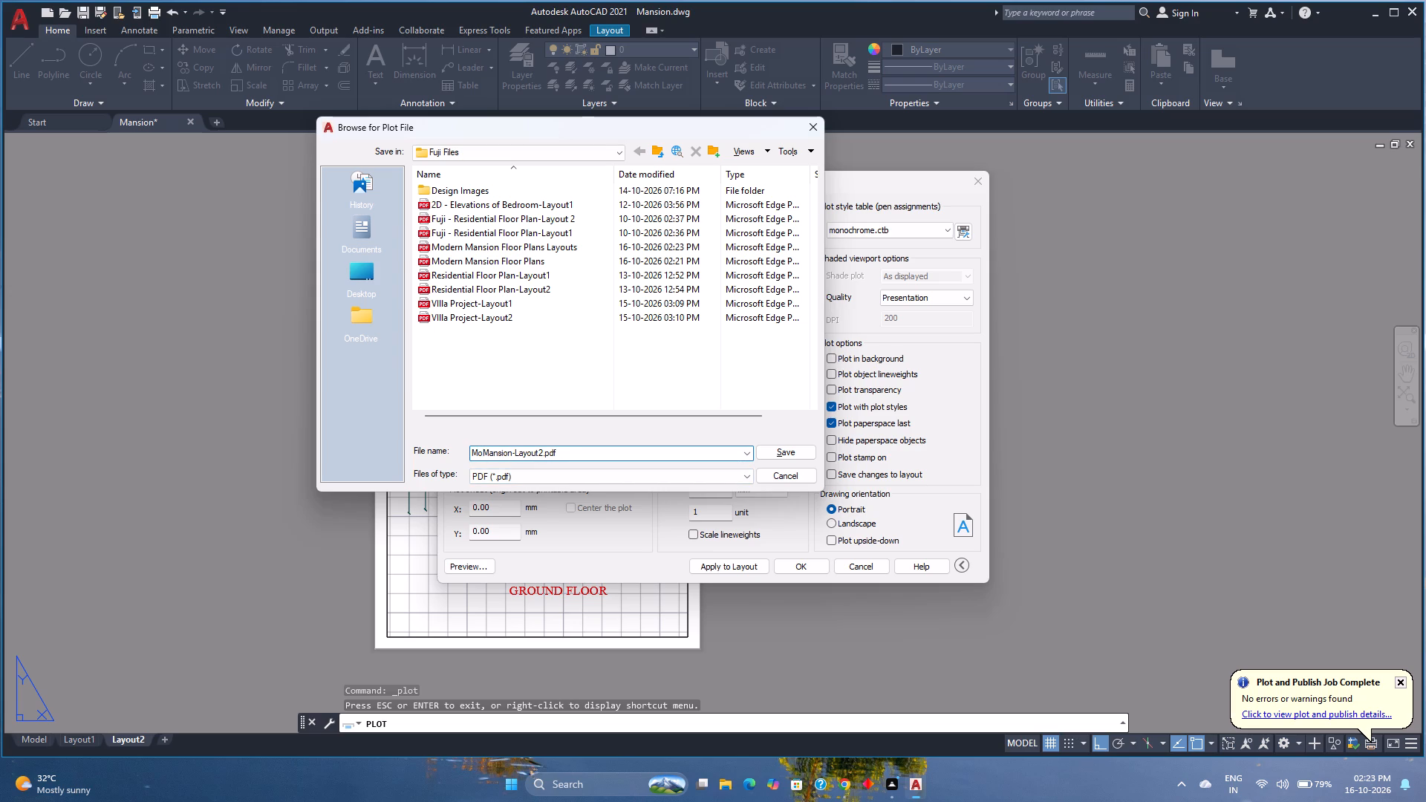
pyautogui.write('dern')
pyautogui.press('space')
pyautogui.press('Right')
pyautogui.press('Right')
pyautogui.press('Right')
pyautogui.press('Right')
pyautogui.press('Right')
pyautogui.press('Right')
pyautogui.press('Right')
pyautogui.press('Right')
pyautogui.press('Right')
pyautogui.press('Right')
pyautogui.press('Right')
pyautogui.press('Right')
pyautogui.press('Right')
pyautogui.press('Right')
pyautogui.press('Right')
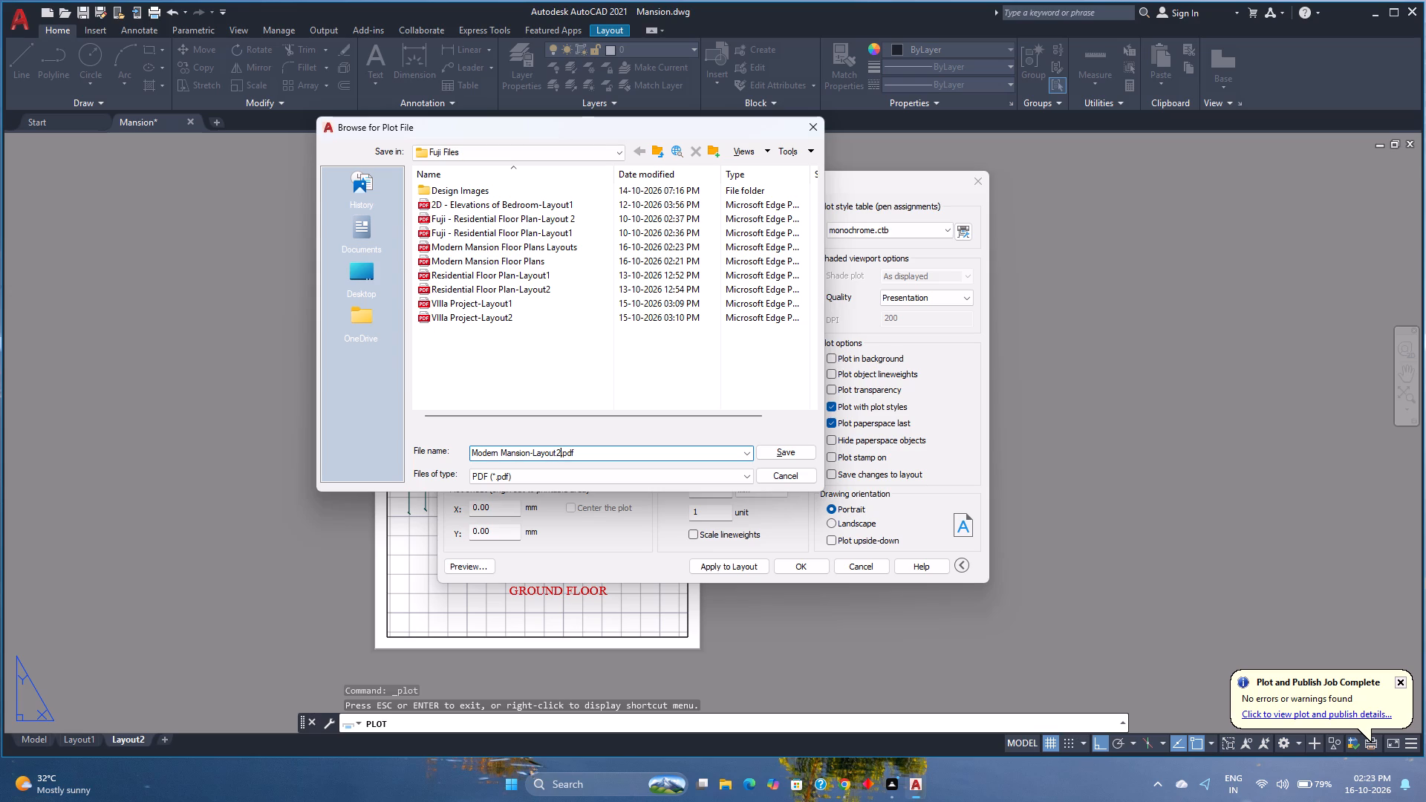
pyautogui.press('BackSpace')
pyautogui.press('BackSpace')
pyautogui.press('BackSpace')
pyautogui.press('BackSpace')
pyautogui.press('BackSpace')
pyautogui.press('BackSpace')
pyautogui.press('BackSpace')
pyautogui.press('BackSpace')
pyautogui.press('BackSpace')
pyautogui.write('n G')
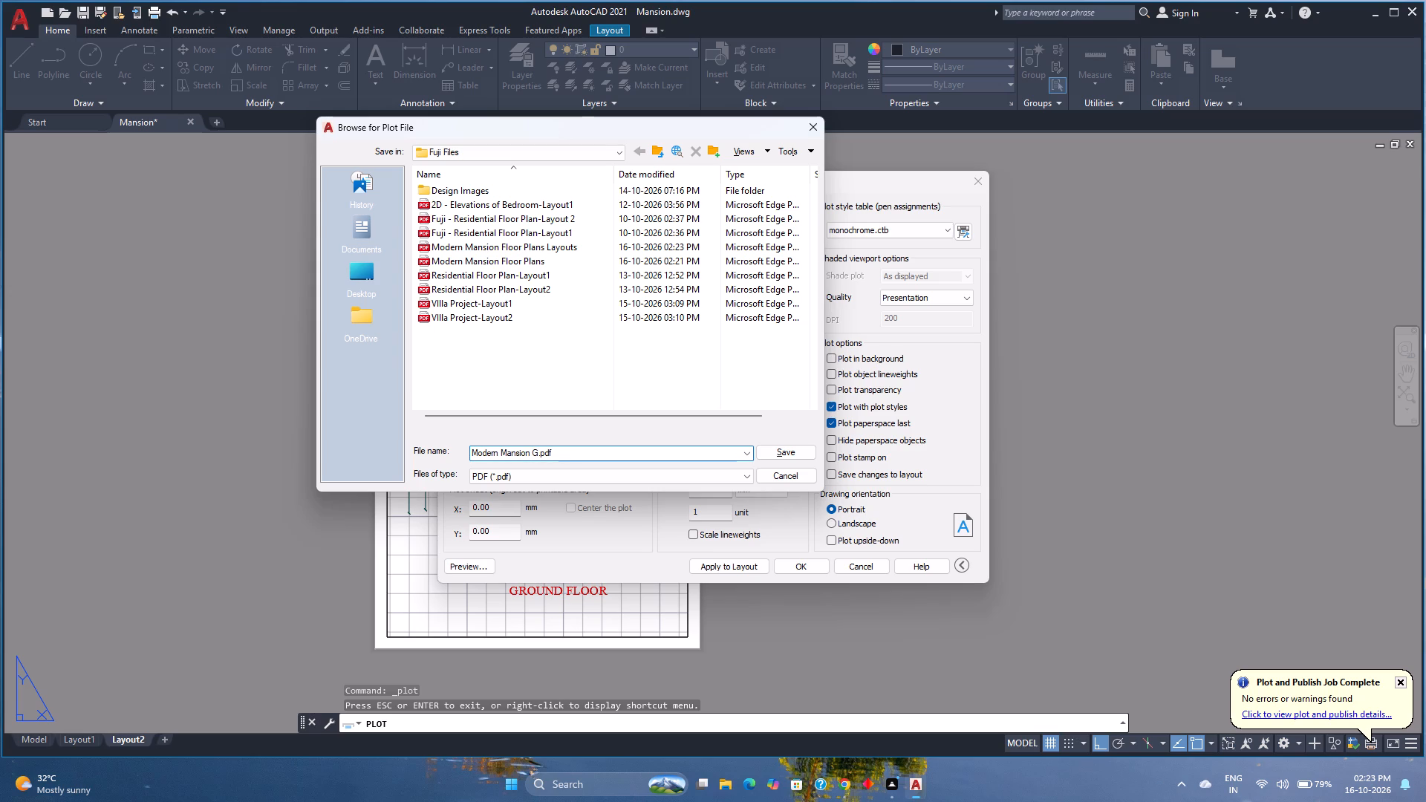
pyautogui.hotkey('shift', 'r')
pyautogui.press('BackSpace')
pyautogui.write('r.F')
pyautogui.press('space')
pyautogui.press('l')
pyautogui.press('BackSpace')
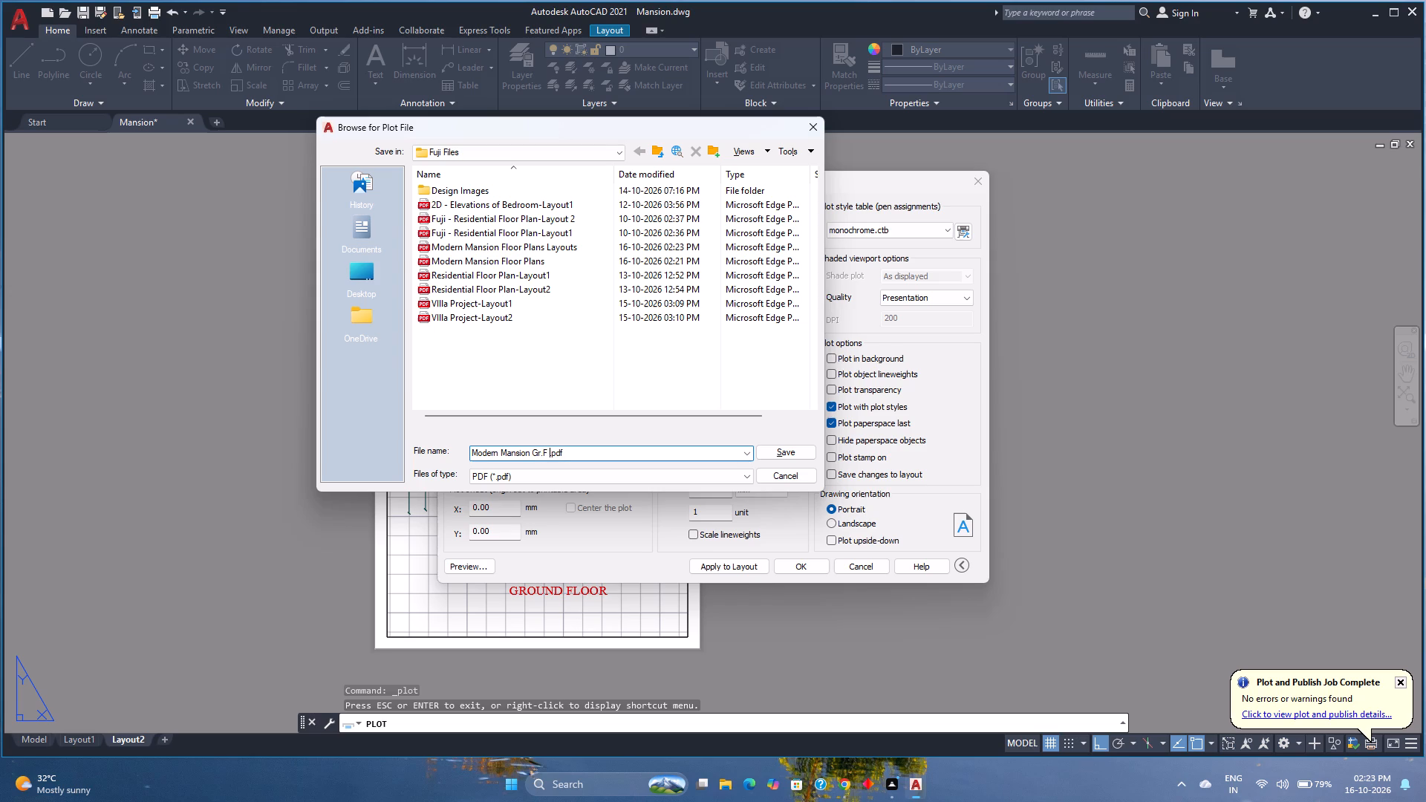
pyautogui.write('Layo')
pyautogui.write('ut')
pyautogui.press('Return')
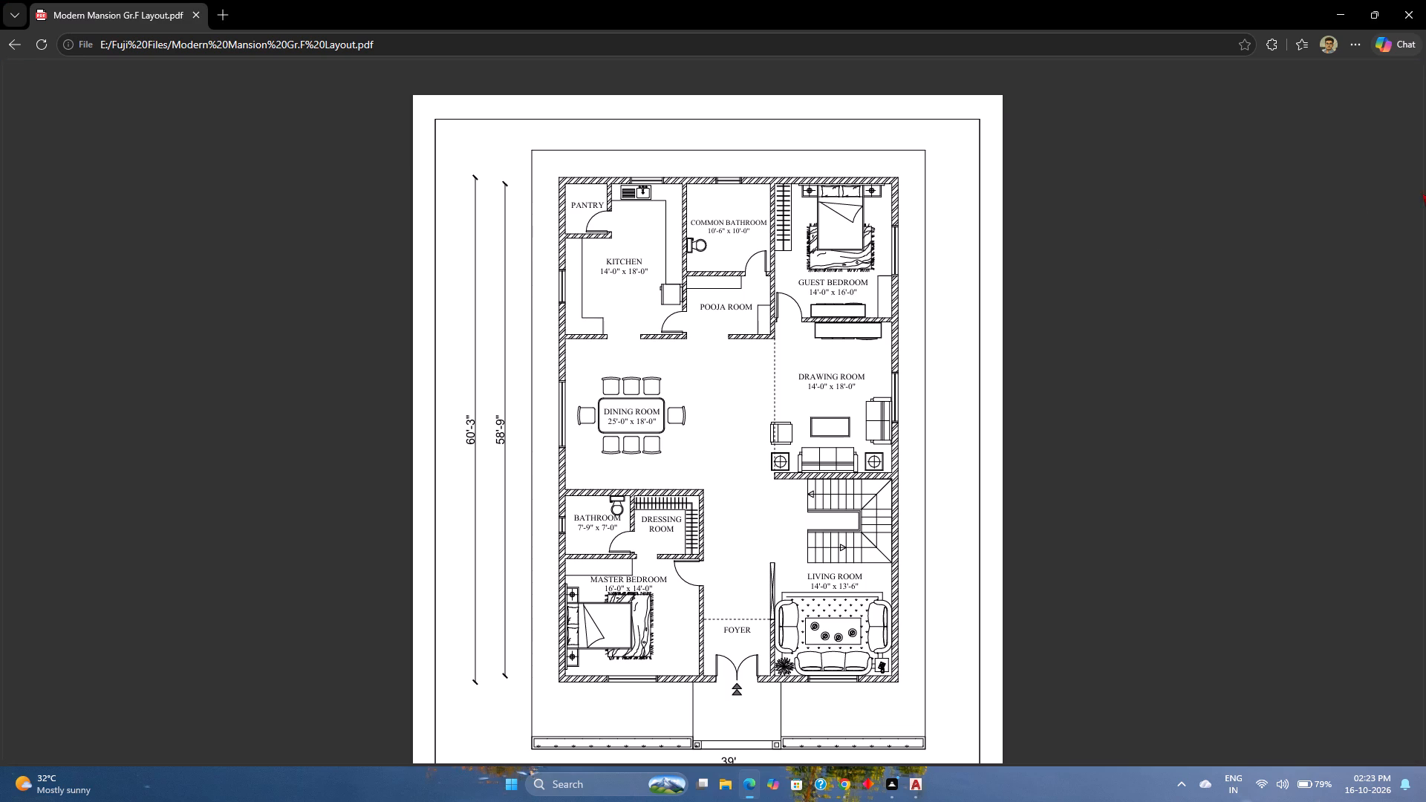
pyautogui.click(1412, 7)
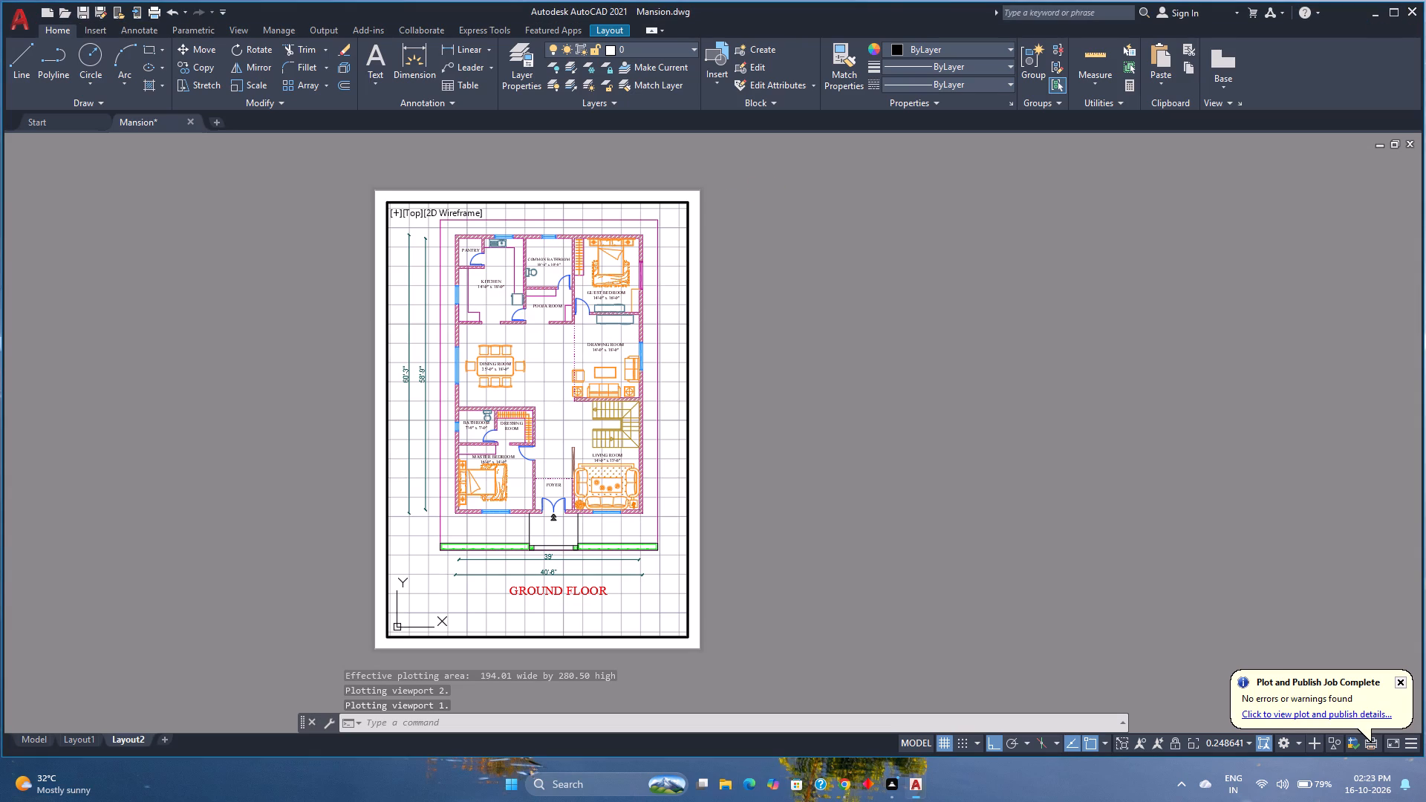
# Switch the Layout2 viewport to the custom model view 1st FLOOR.
pyautogui.click(410, 214)
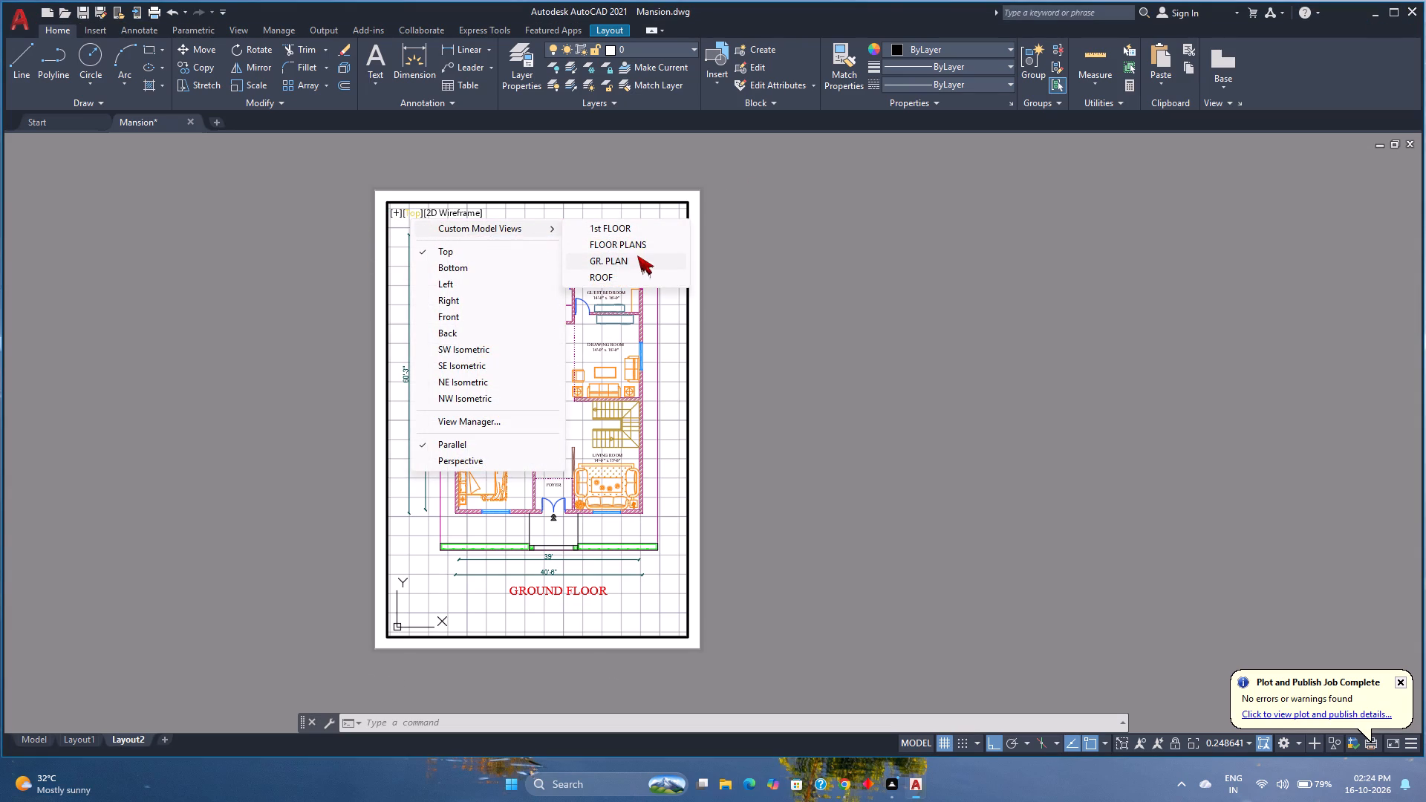
pyautogui.click(631, 230)
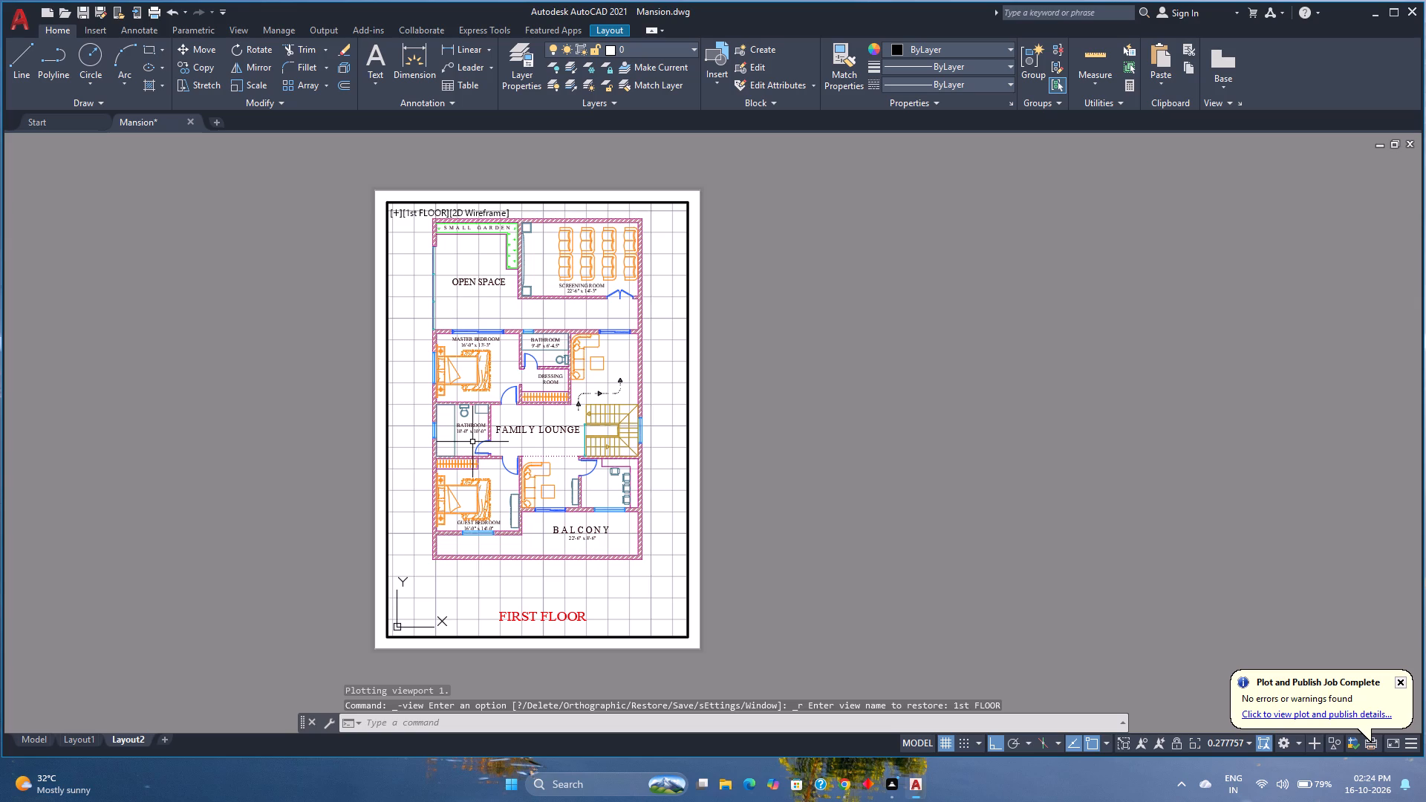
# Start a single-sheet plot of Layout2 with the monochrome.ctb plot style table and Maximum shaded viewport quality.
pyautogui.hotkey('ctrl', 'p')
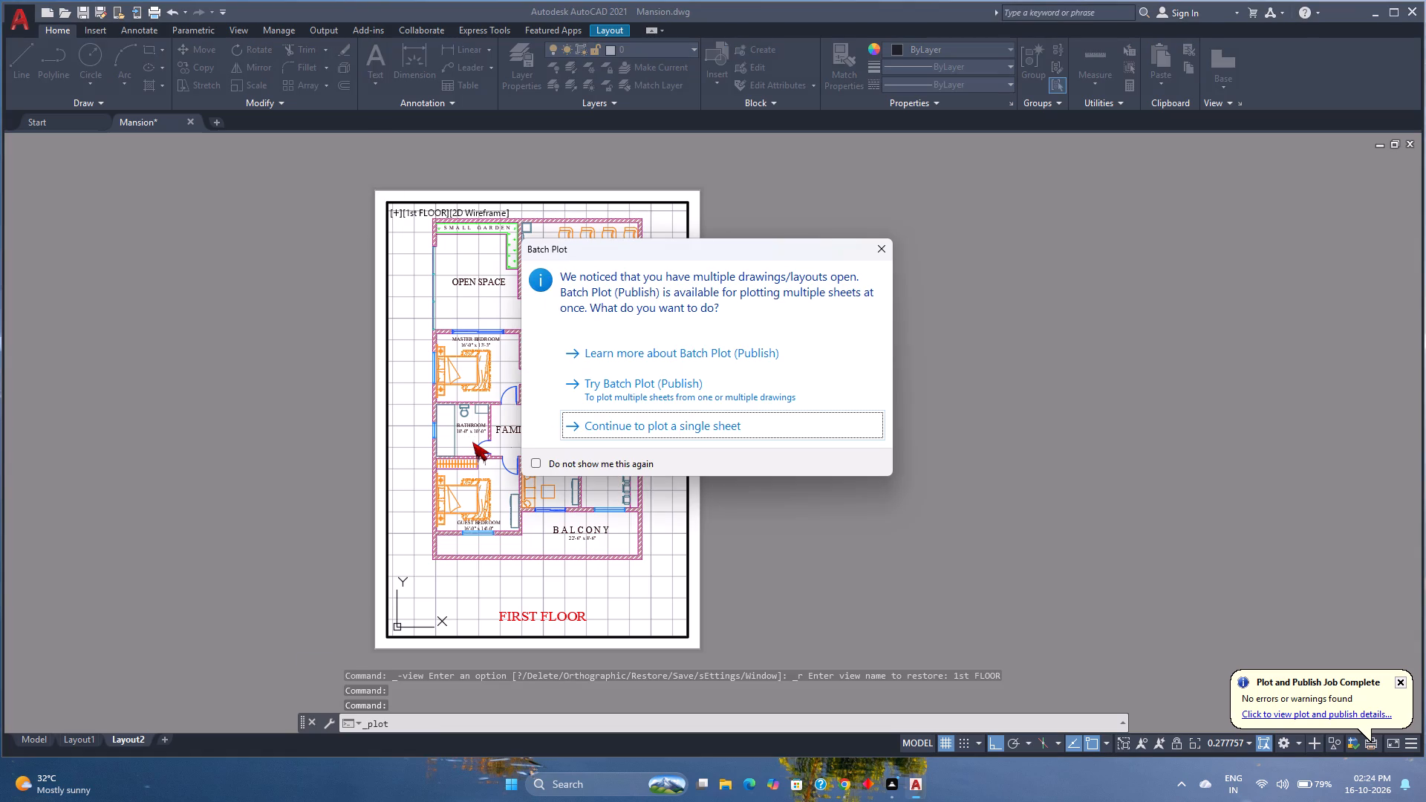
pyautogui.click(640, 433)
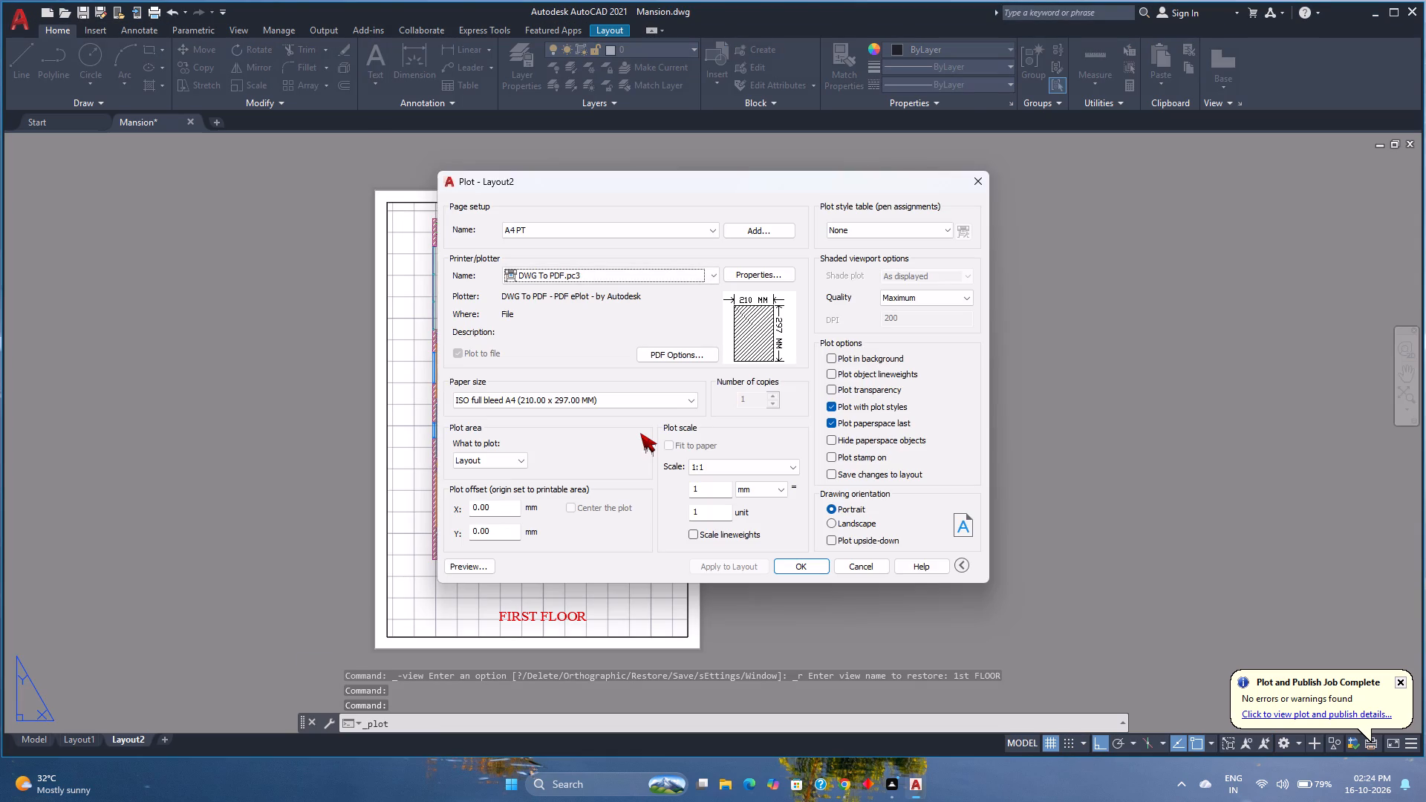
pyautogui.click(919, 232)
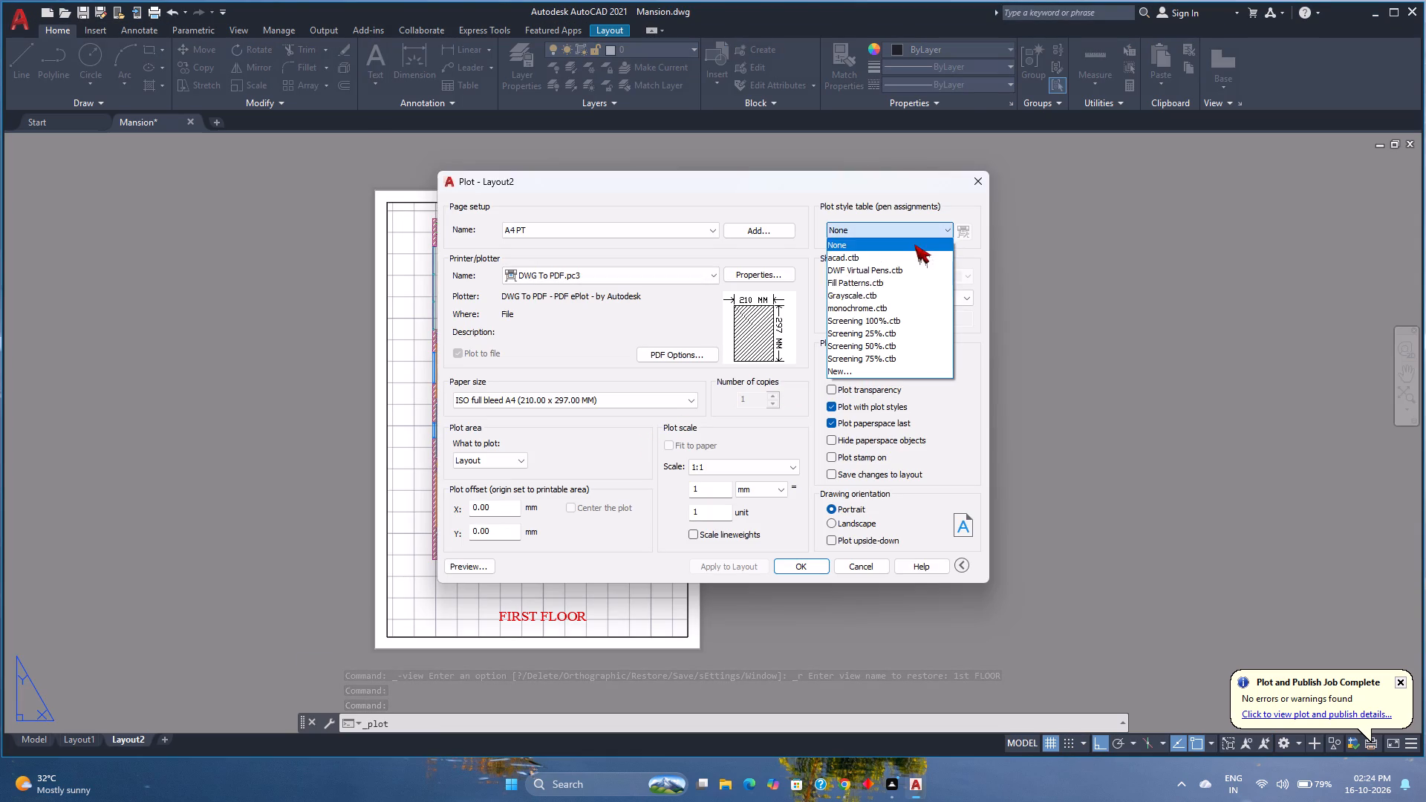
pyautogui.click(899, 304)
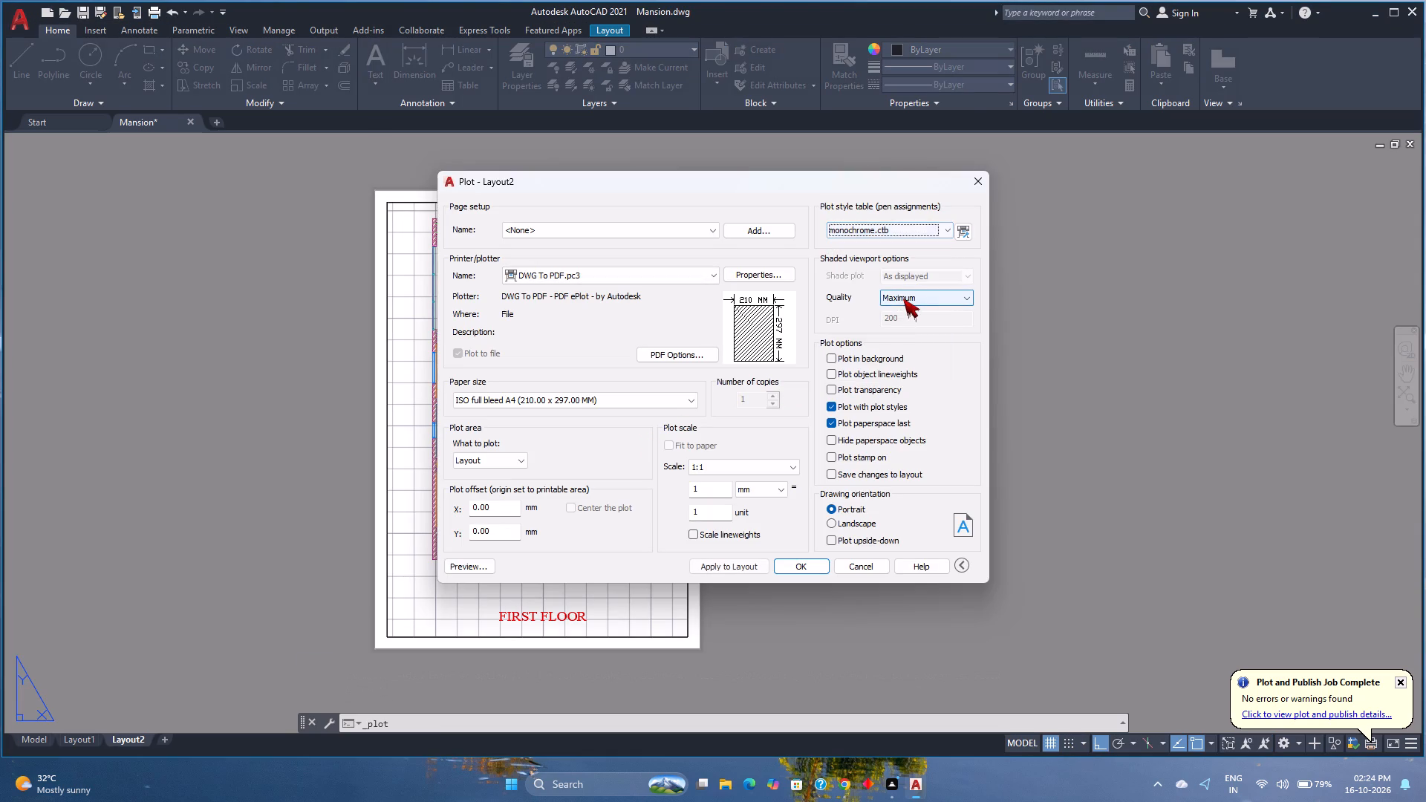
pyautogui.click(903, 299)
pyautogui.click(908, 350)
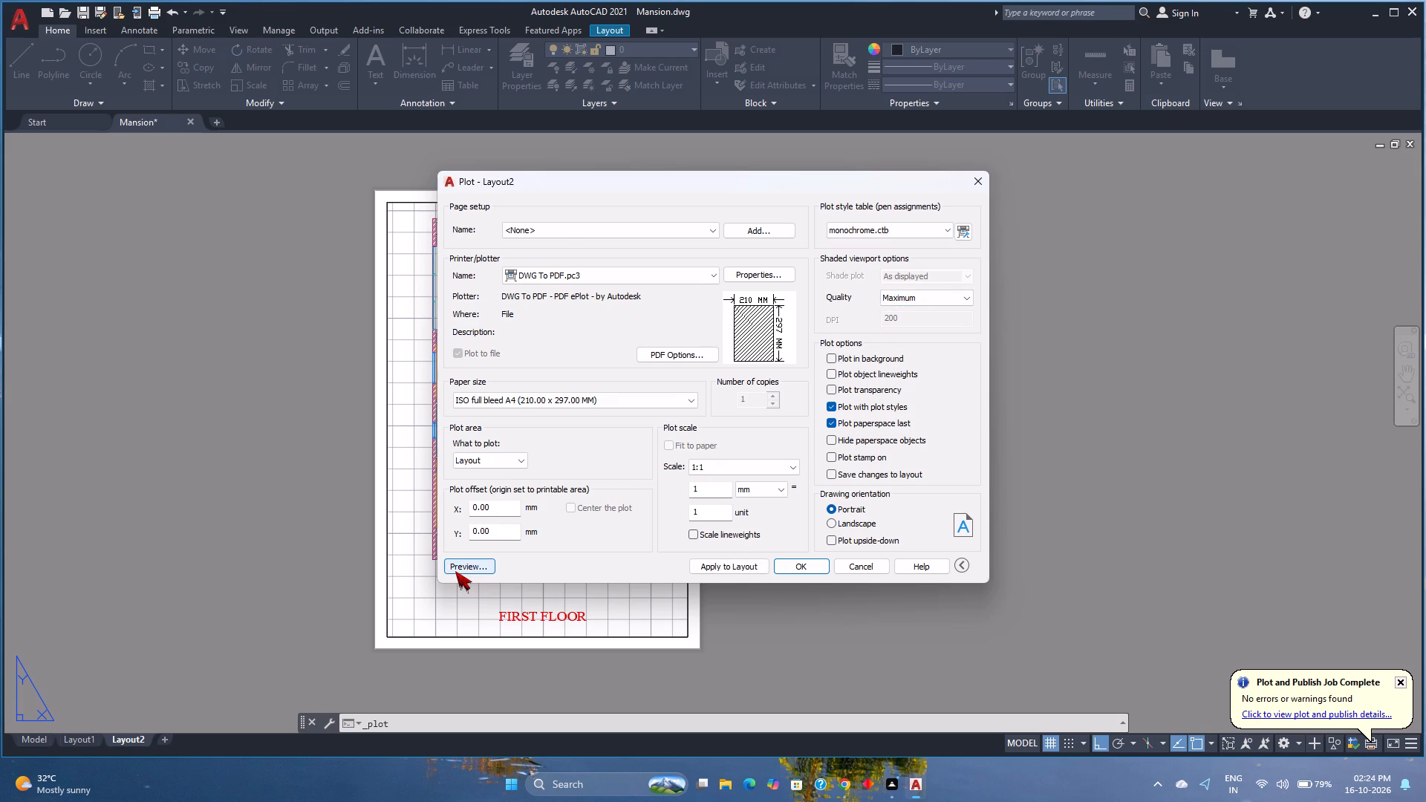
# Preview the monochrome plot of Layout2, examine the first floor plan's rooms and labels up close, and close the preview.
pyautogui.click(455, 571)
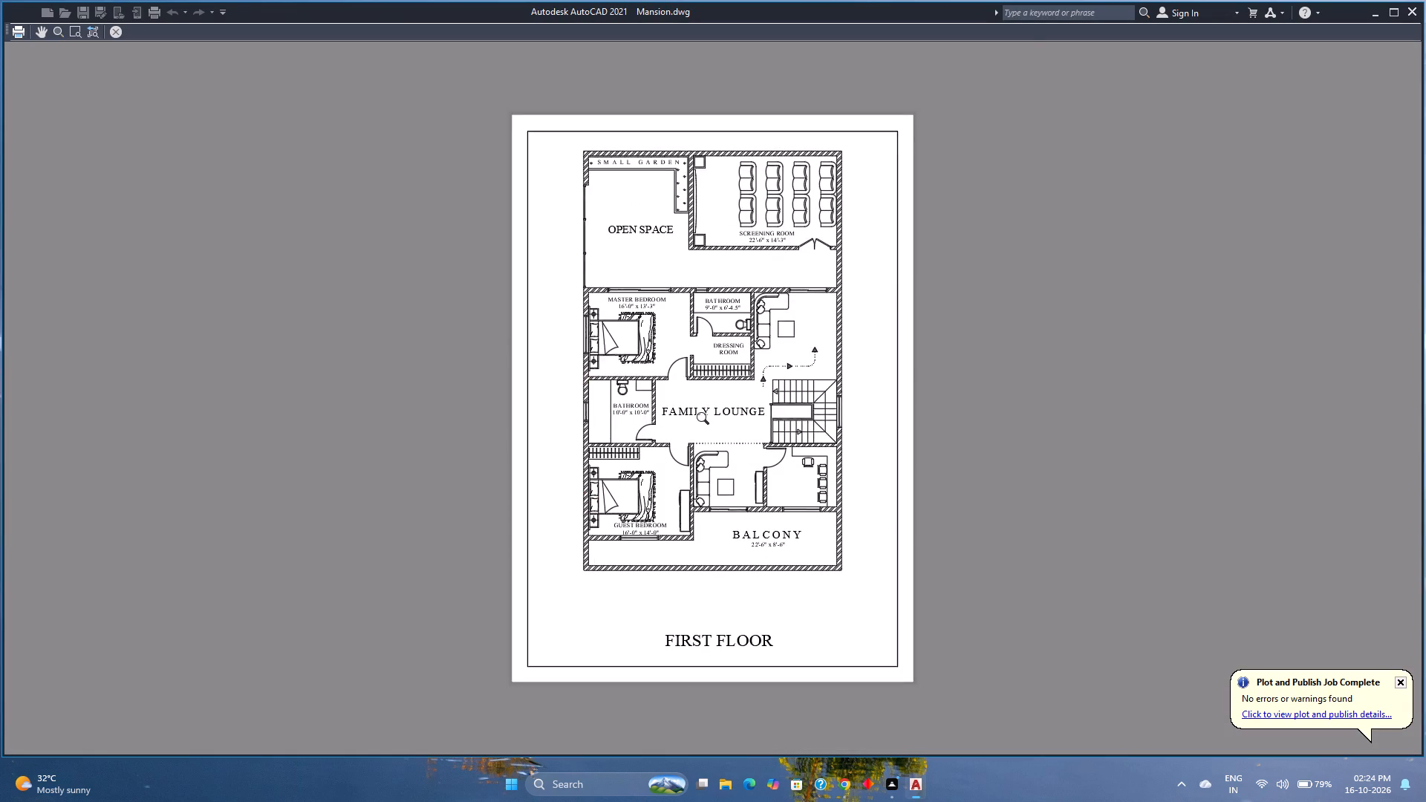
pyautogui.scroll(3, 706, 421)
pyautogui.scroll(-1, 706, 421)
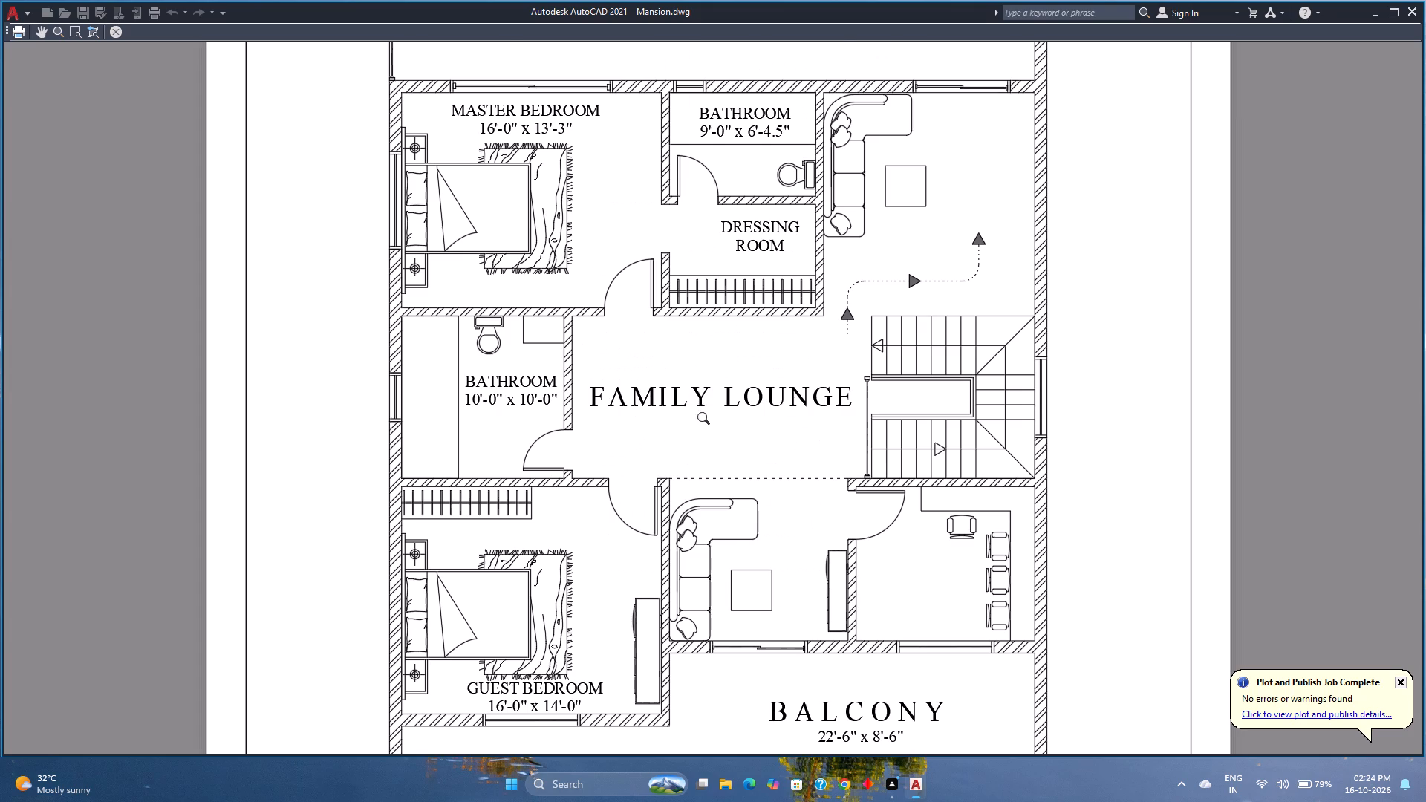
pyautogui.scroll(-1, 708, 421)
pyautogui.moveTo(857, 267); pyautogui.dragTo(687, 483, button='middle')
pyautogui.middleClick(687, 483)
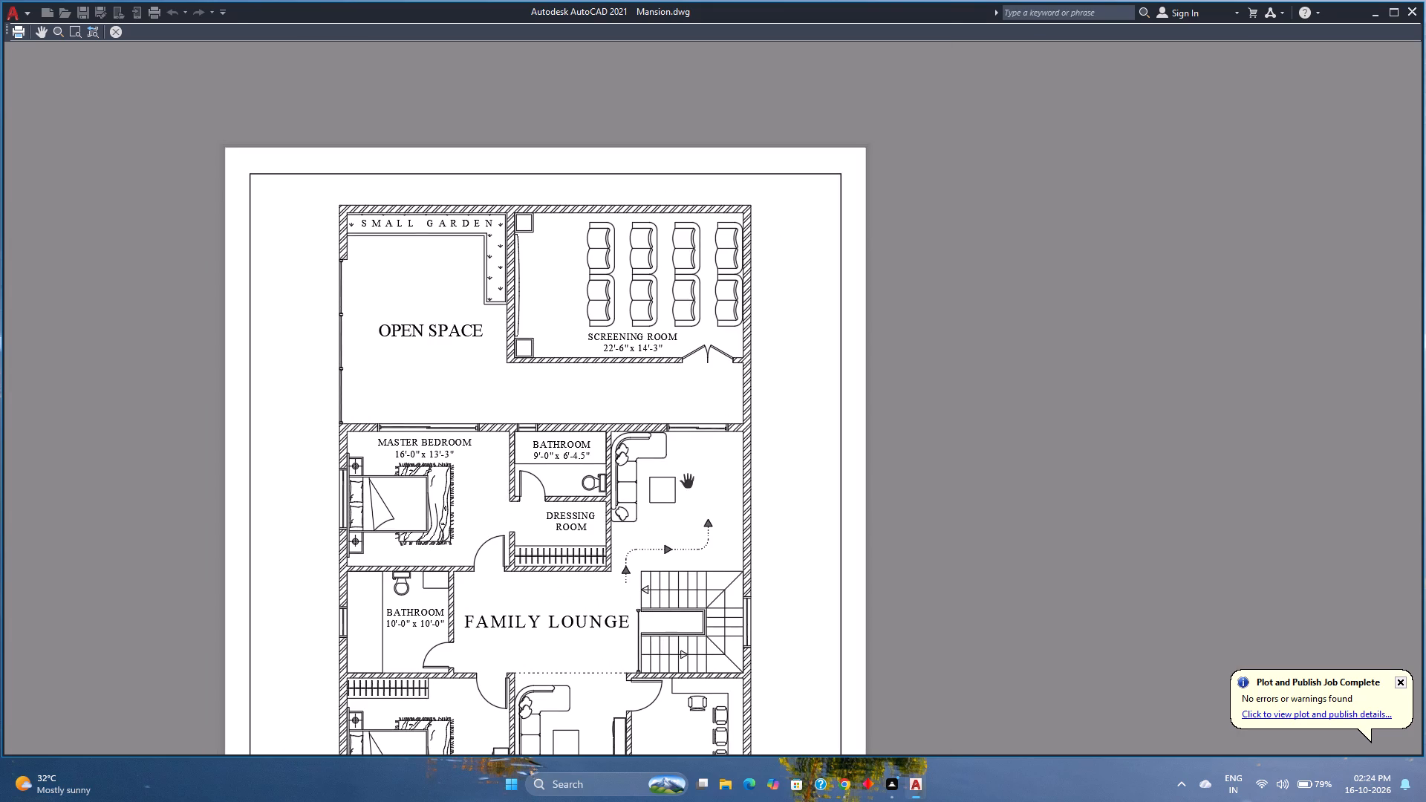
pyautogui.scroll(2, 452, 321)
pyautogui.scroll(-1, 452, 319)
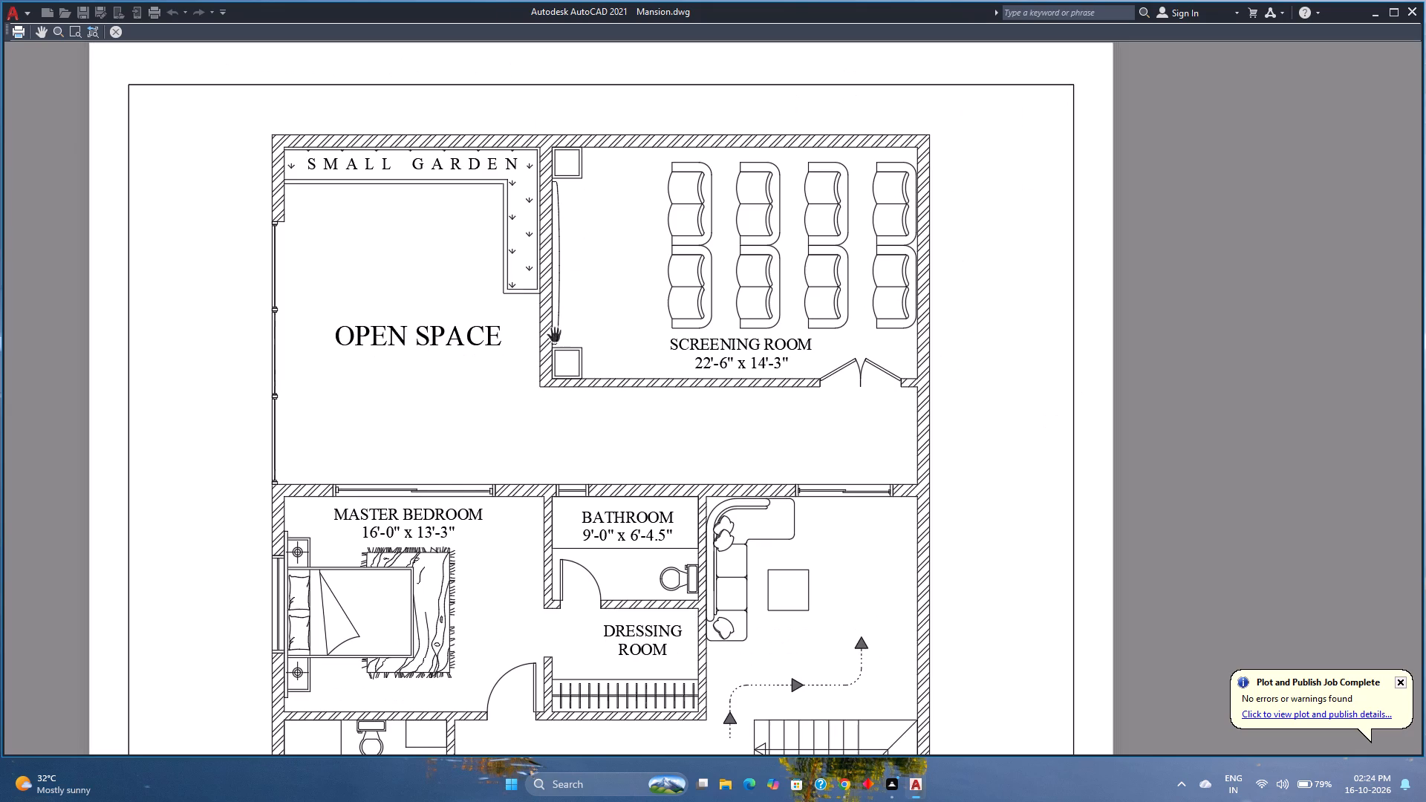
pyautogui.scroll(-1, 558, 334)
pyautogui.scroll(1, 657, 374)
pyautogui.scroll(-1, 657, 374)
pyautogui.moveTo(698, 376); pyautogui.dragTo(693, 374, button='middle')
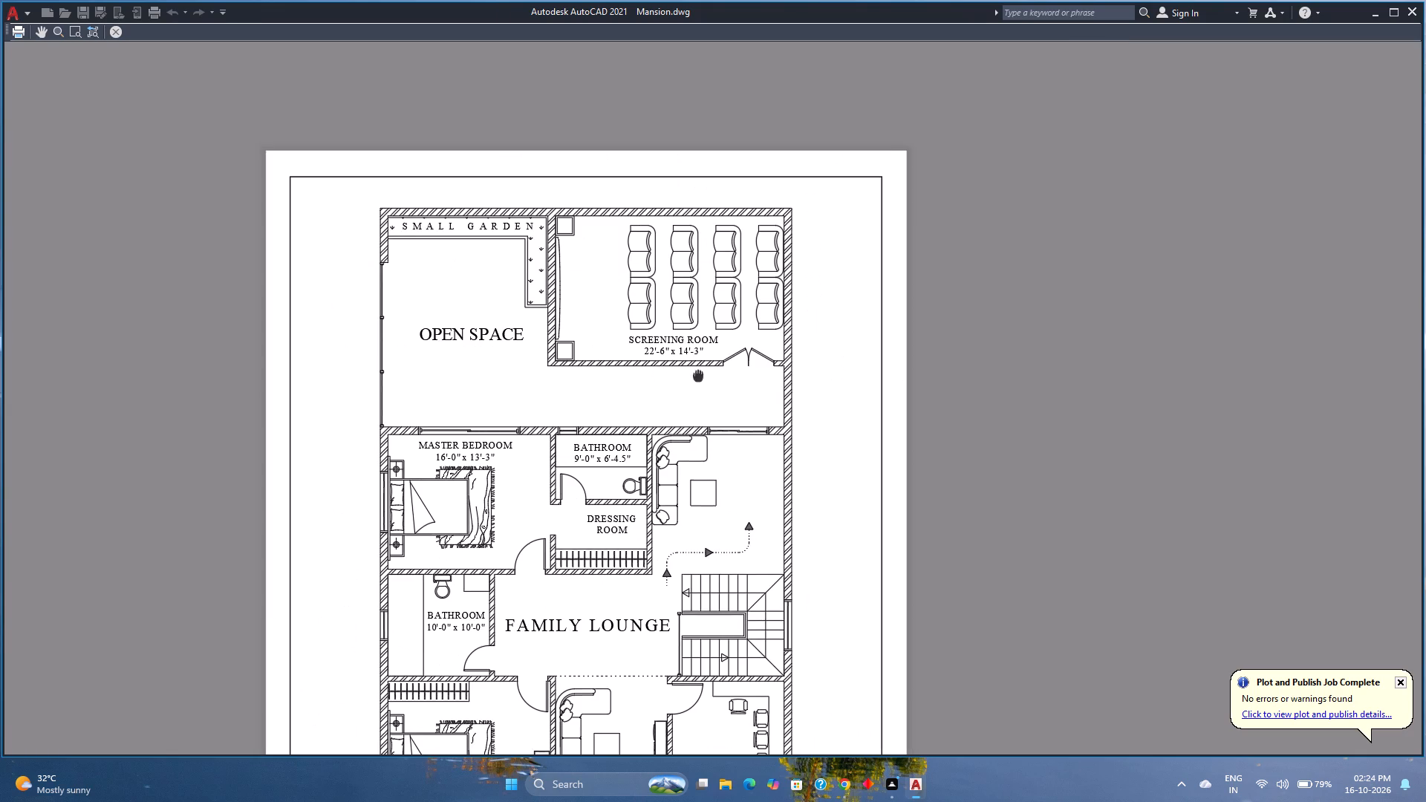
pyautogui.moveTo(693, 374); pyautogui.dragTo(676, 370, button='middle')
pyautogui.scroll(-2, 676, 369)
pyautogui.middleClick(714, 408)
pyautogui.scroll(-1, 712, 402)
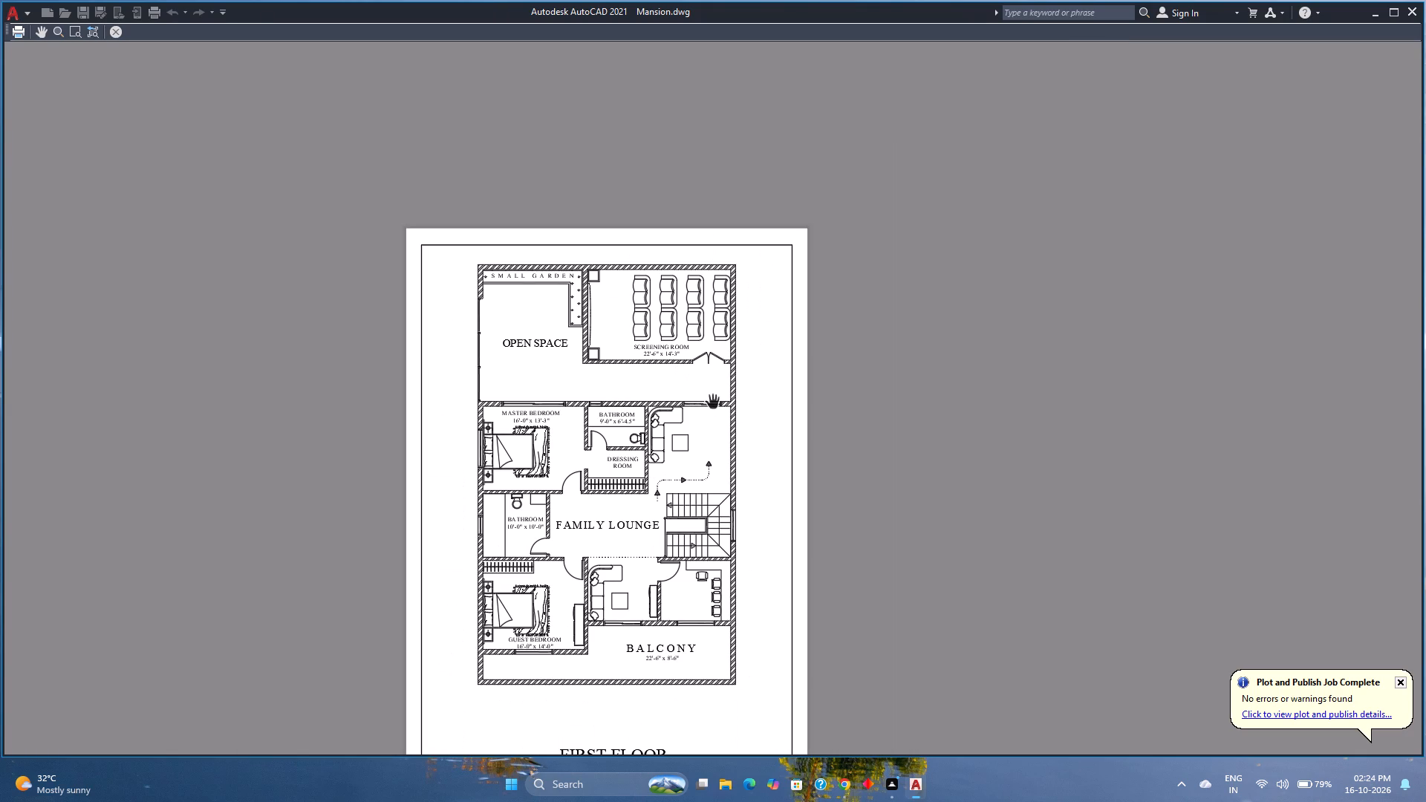
pyautogui.scroll(-4, 712, 402)
pyautogui.scroll(5, 712, 402)
pyautogui.scroll(-5, 420, 336)
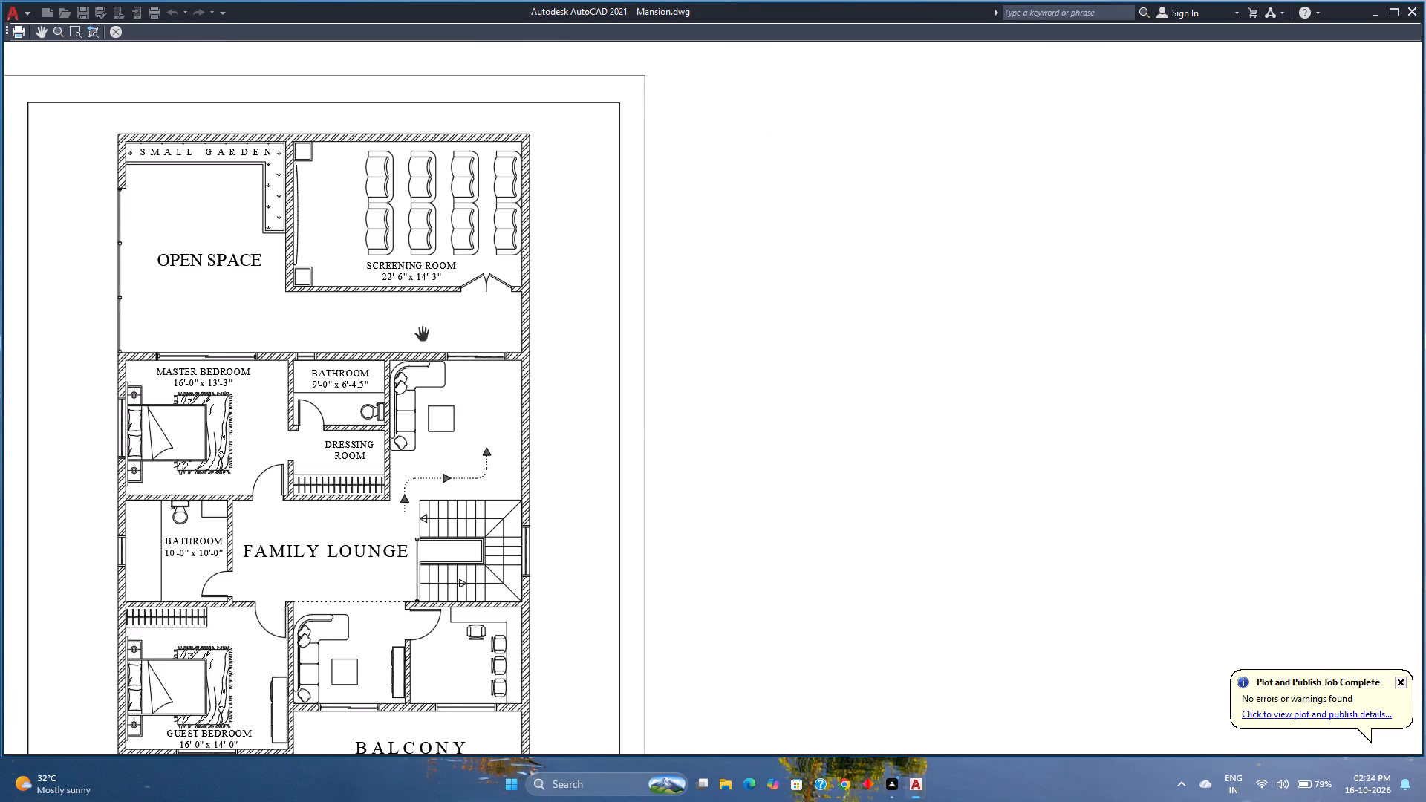
pyautogui.click(118, 34)
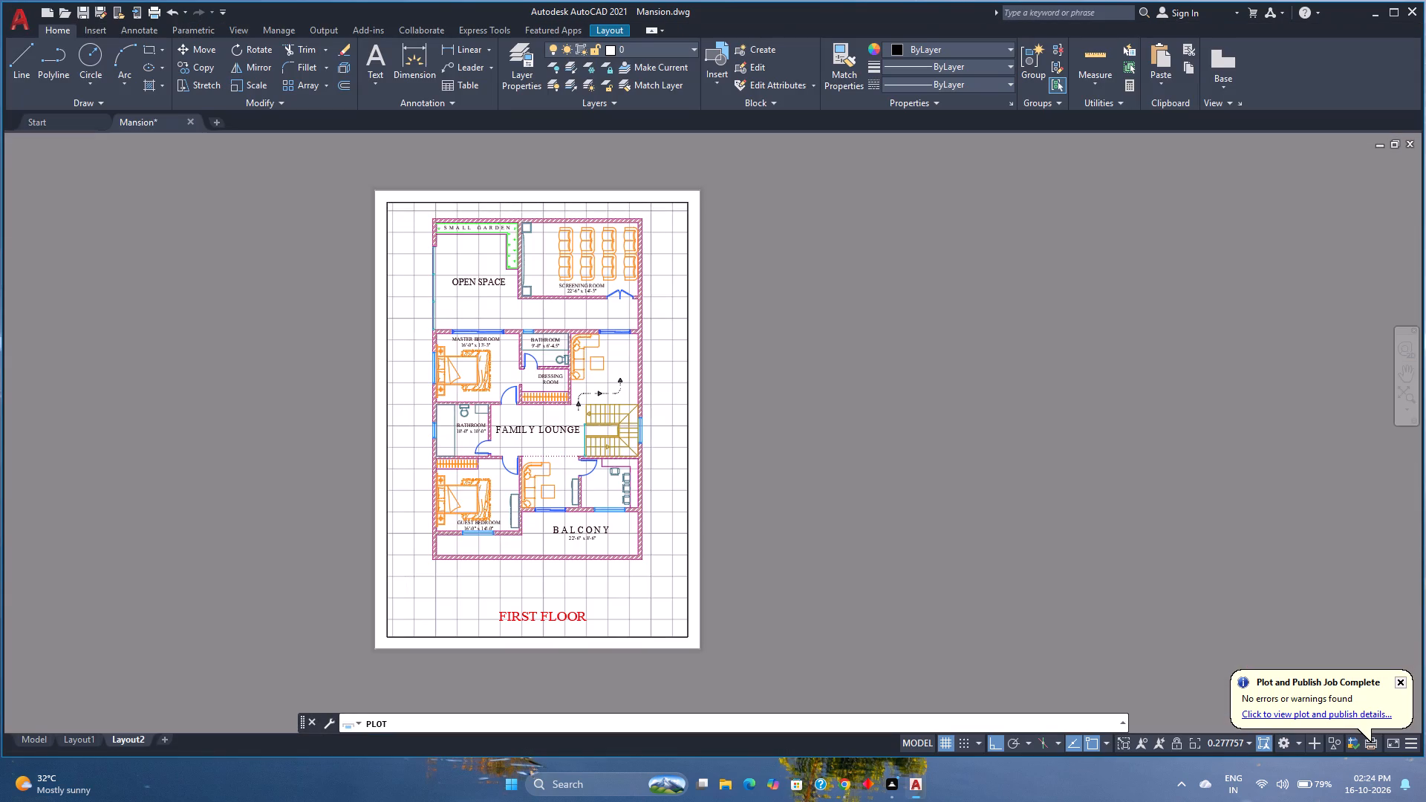
# Plot Layout2's first floor plan to a PDF named Modern Mansion 1st FL Layout in the Fuji Files folder, and close the opened PDF.
pyautogui.click(784, 564)
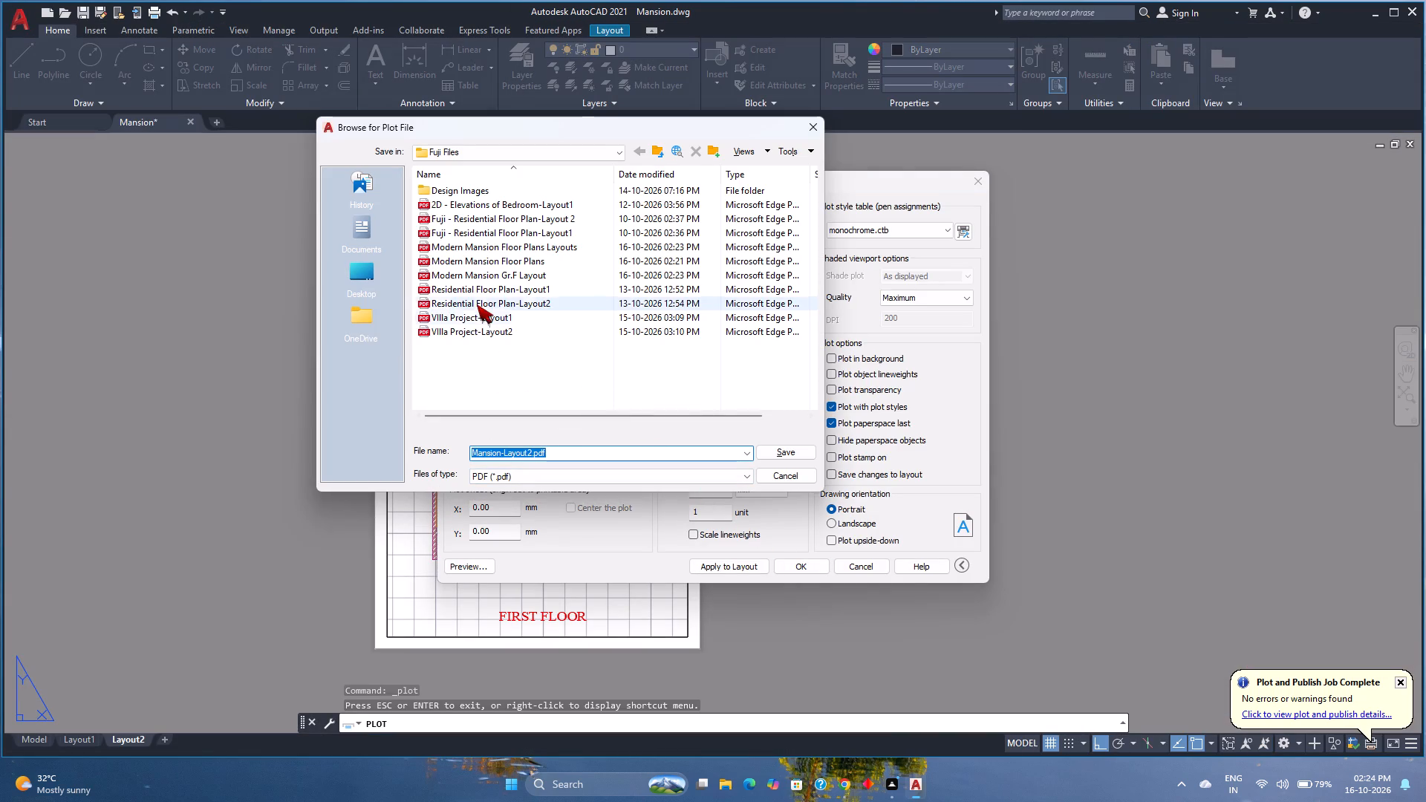
pyautogui.click(503, 268)
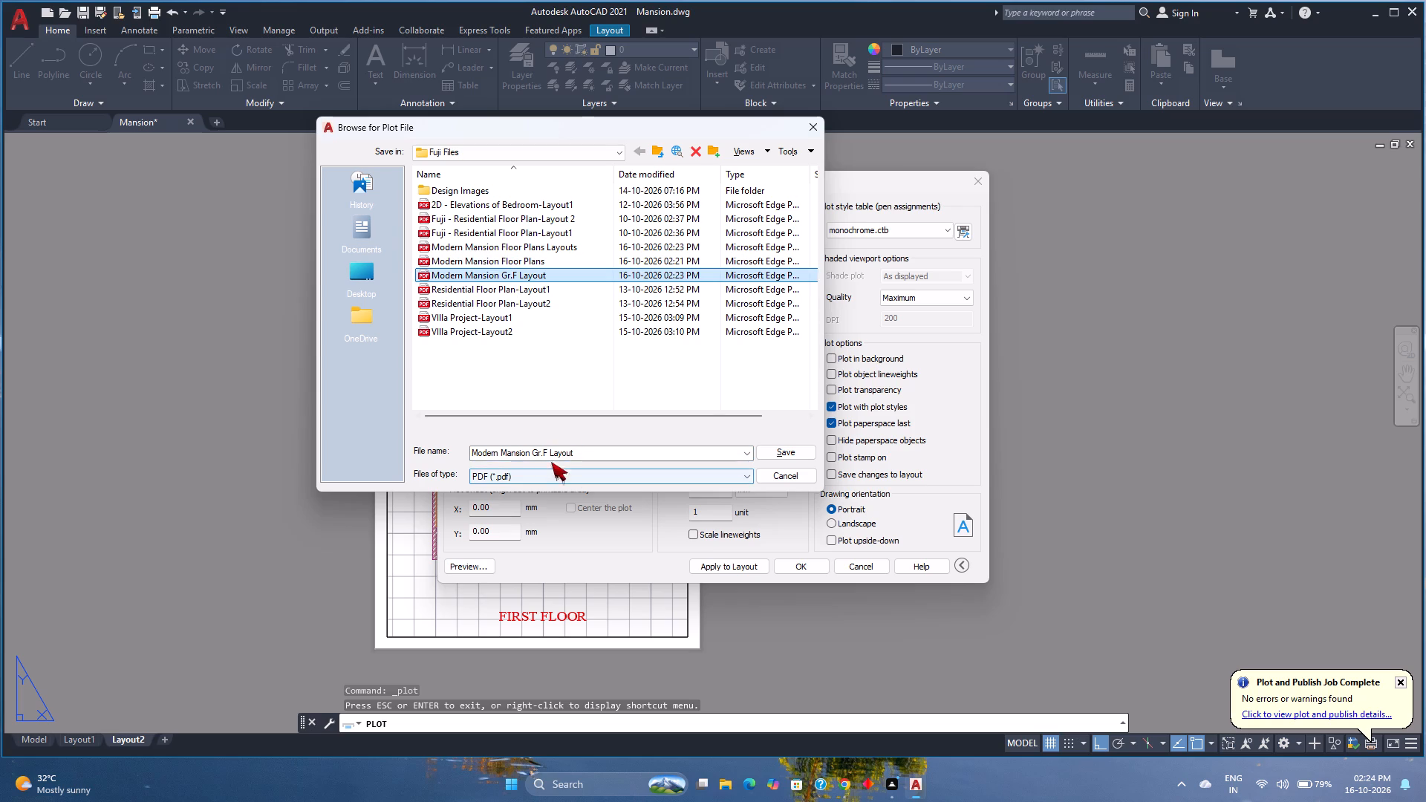
pyautogui.click(541, 452)
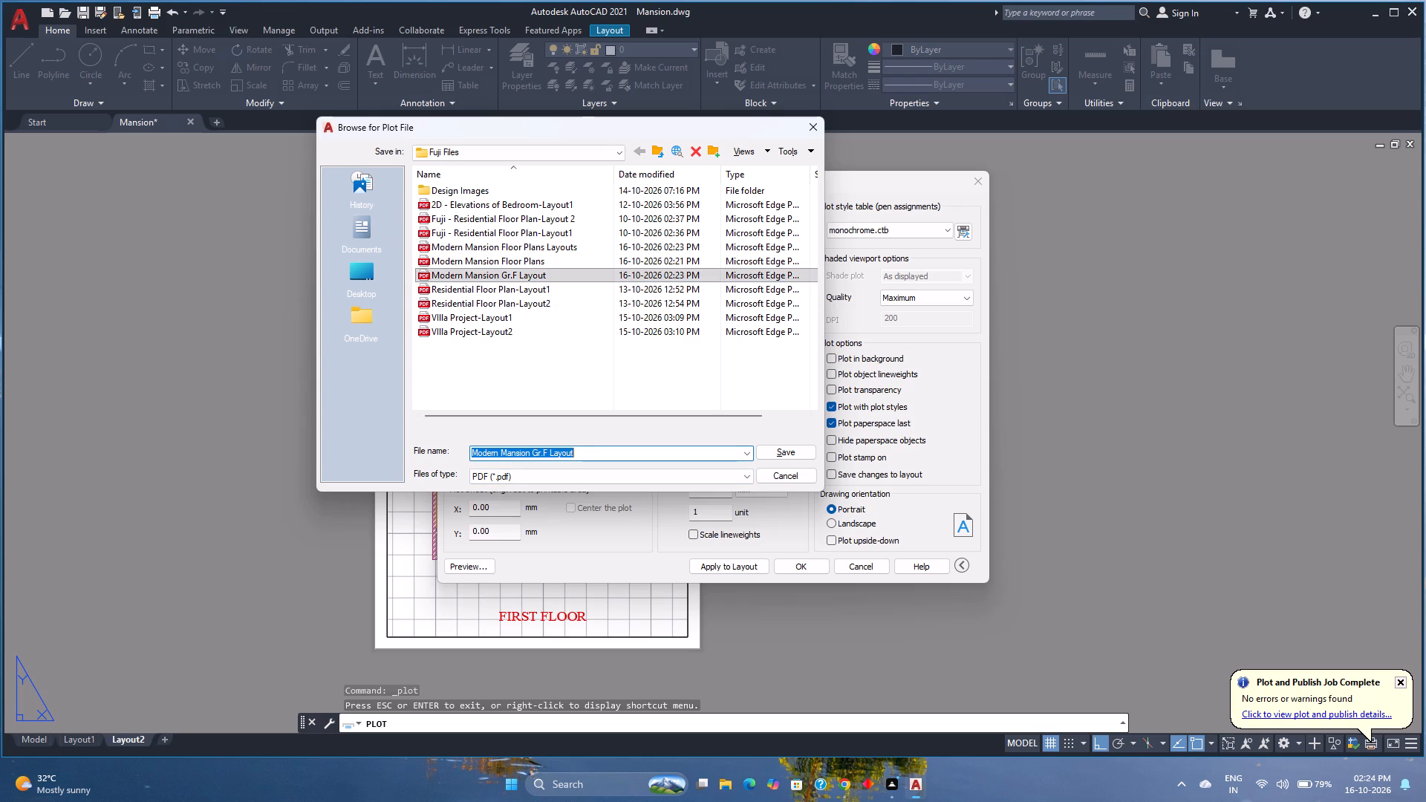
pyautogui.click(542, 451)
pyautogui.press('Left')
pyautogui.press('Left')
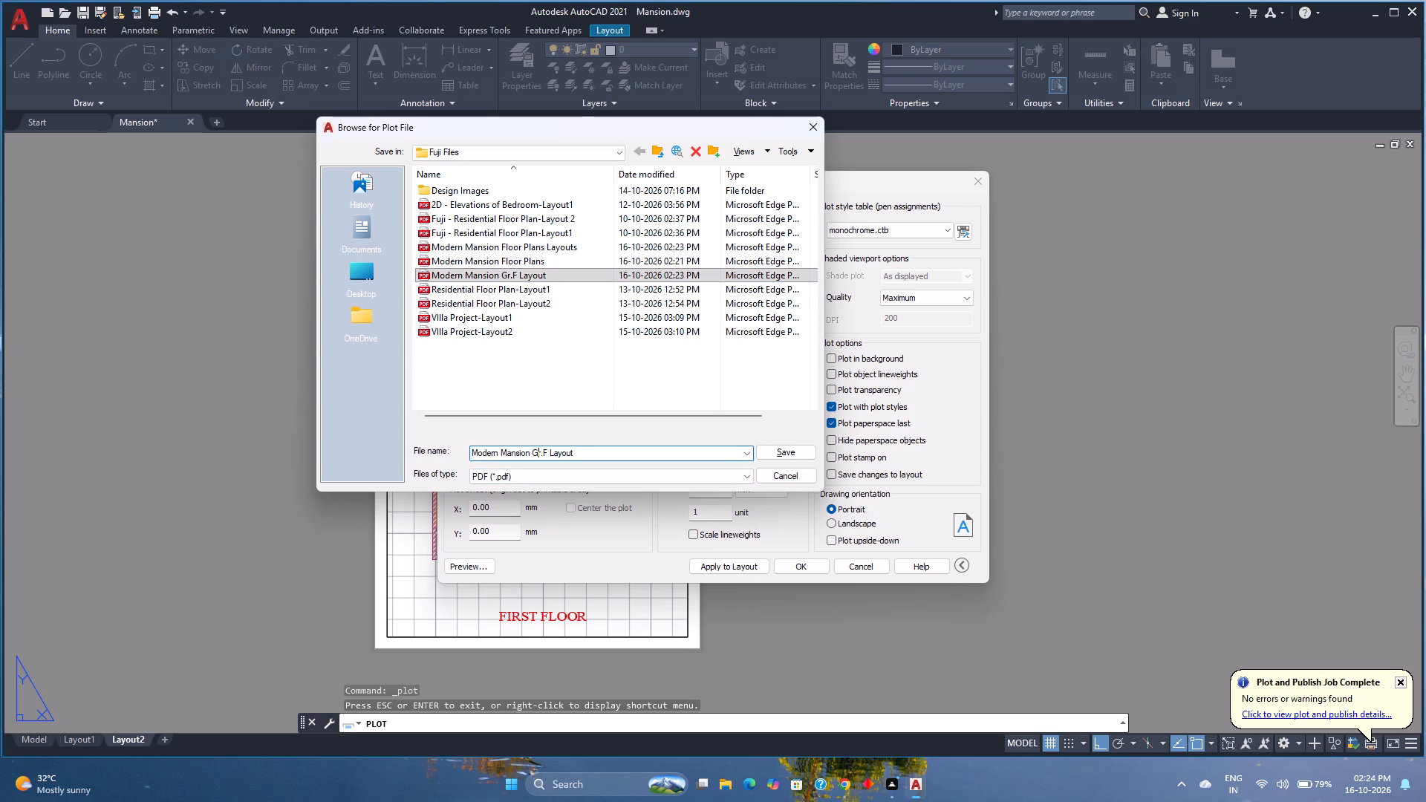
pyautogui.press('BackSpace')
pyautogui.press('Down')
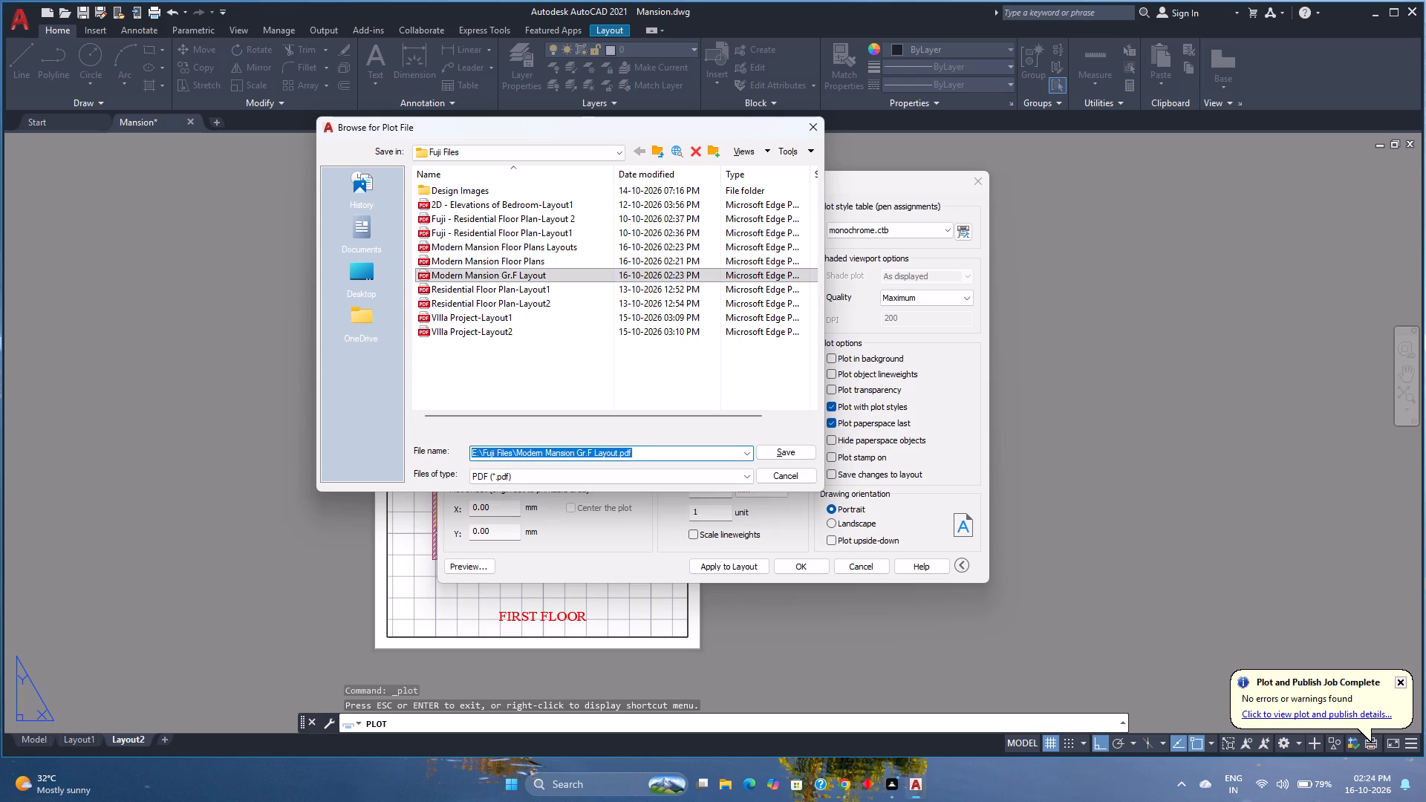
pyautogui.press('Up')
pyautogui.press('Left')
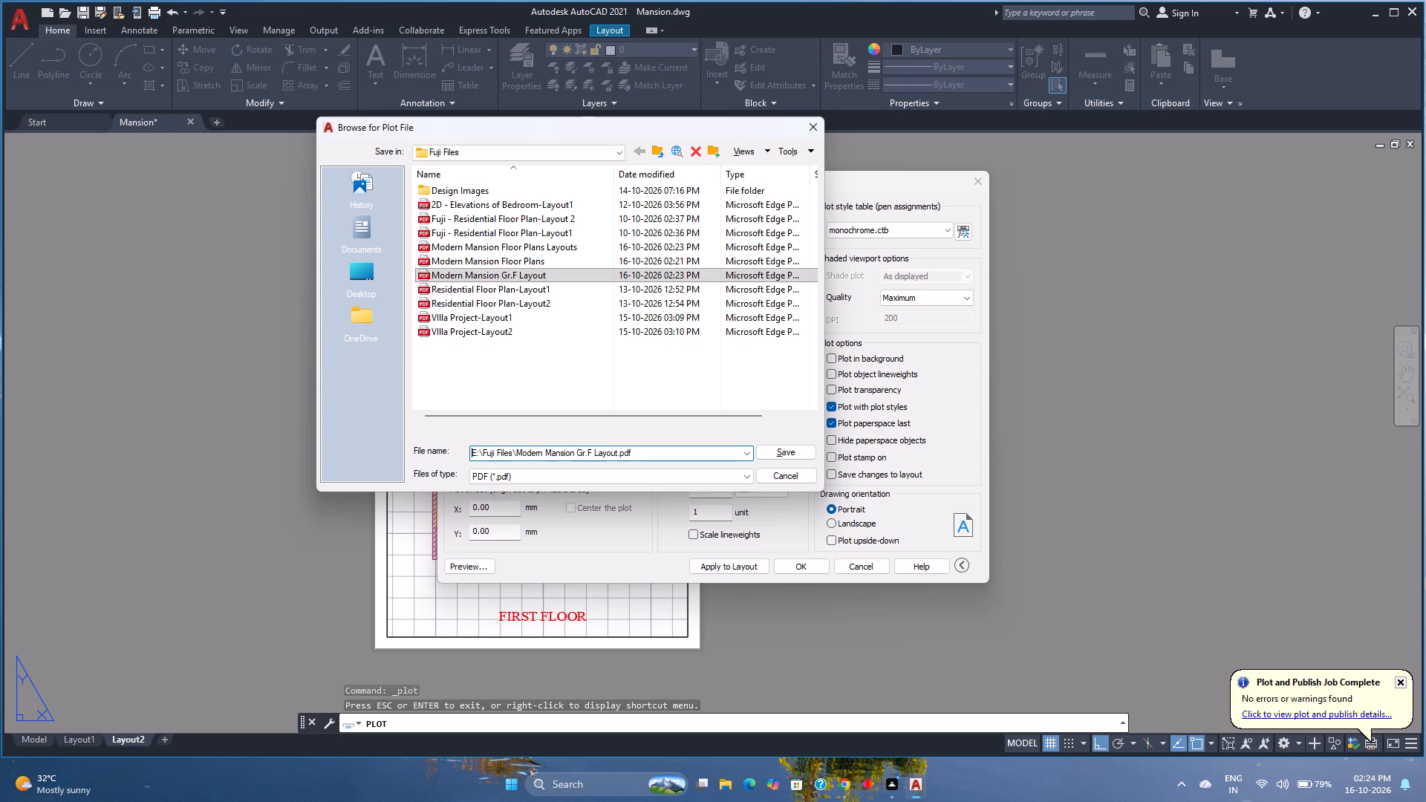
pyautogui.click(533, 275)
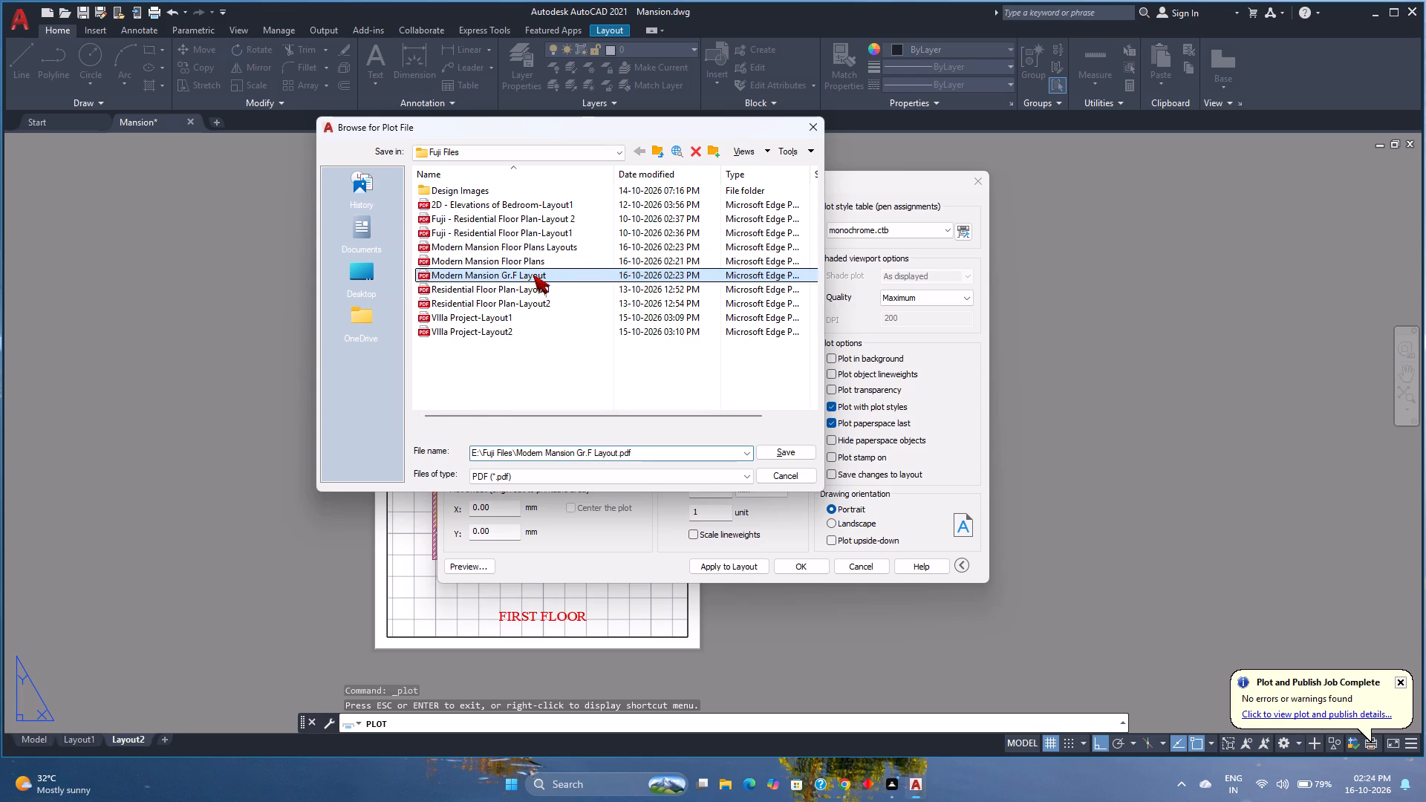
pyautogui.click(648, 451)
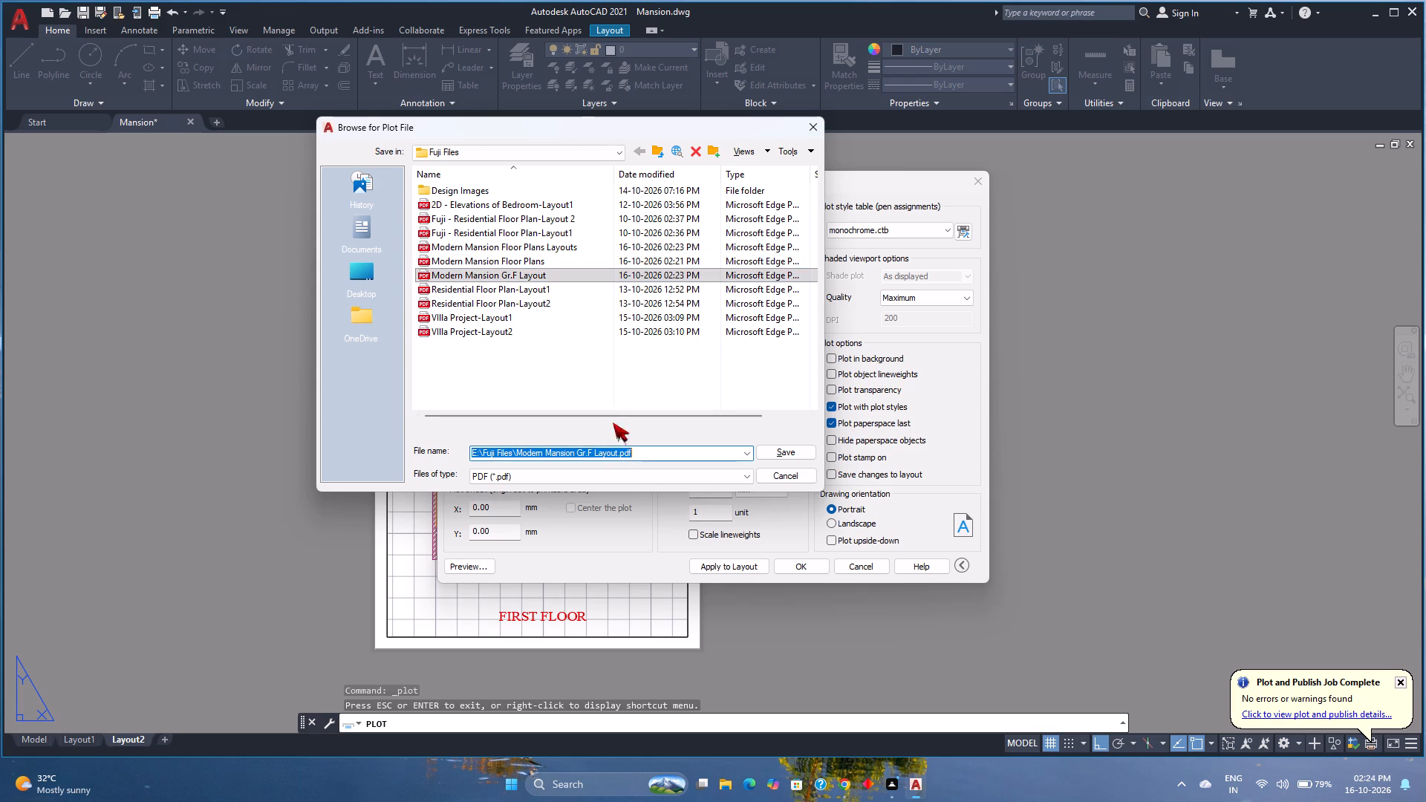
pyautogui.click(543, 278)
pyautogui.click(589, 452)
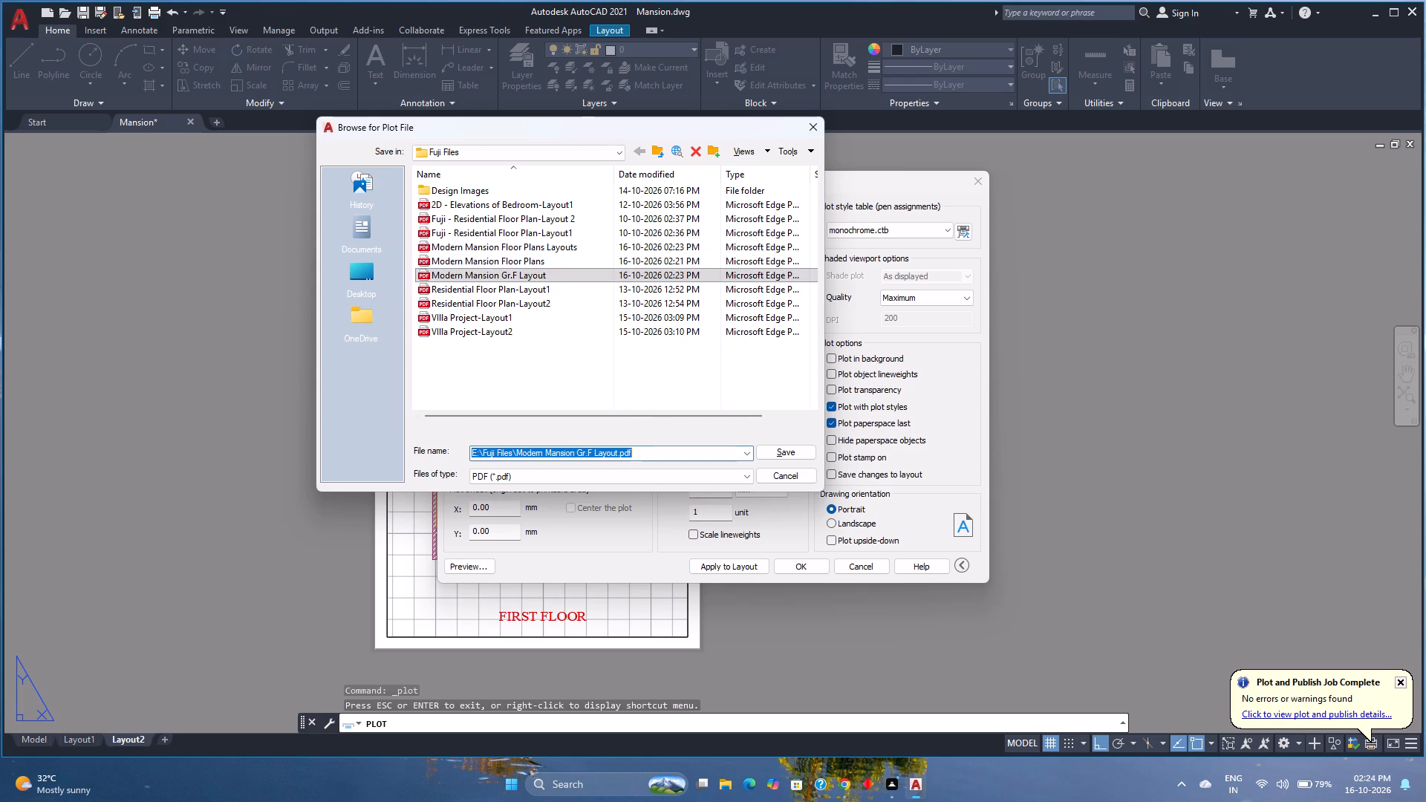
pyautogui.click(587, 453)
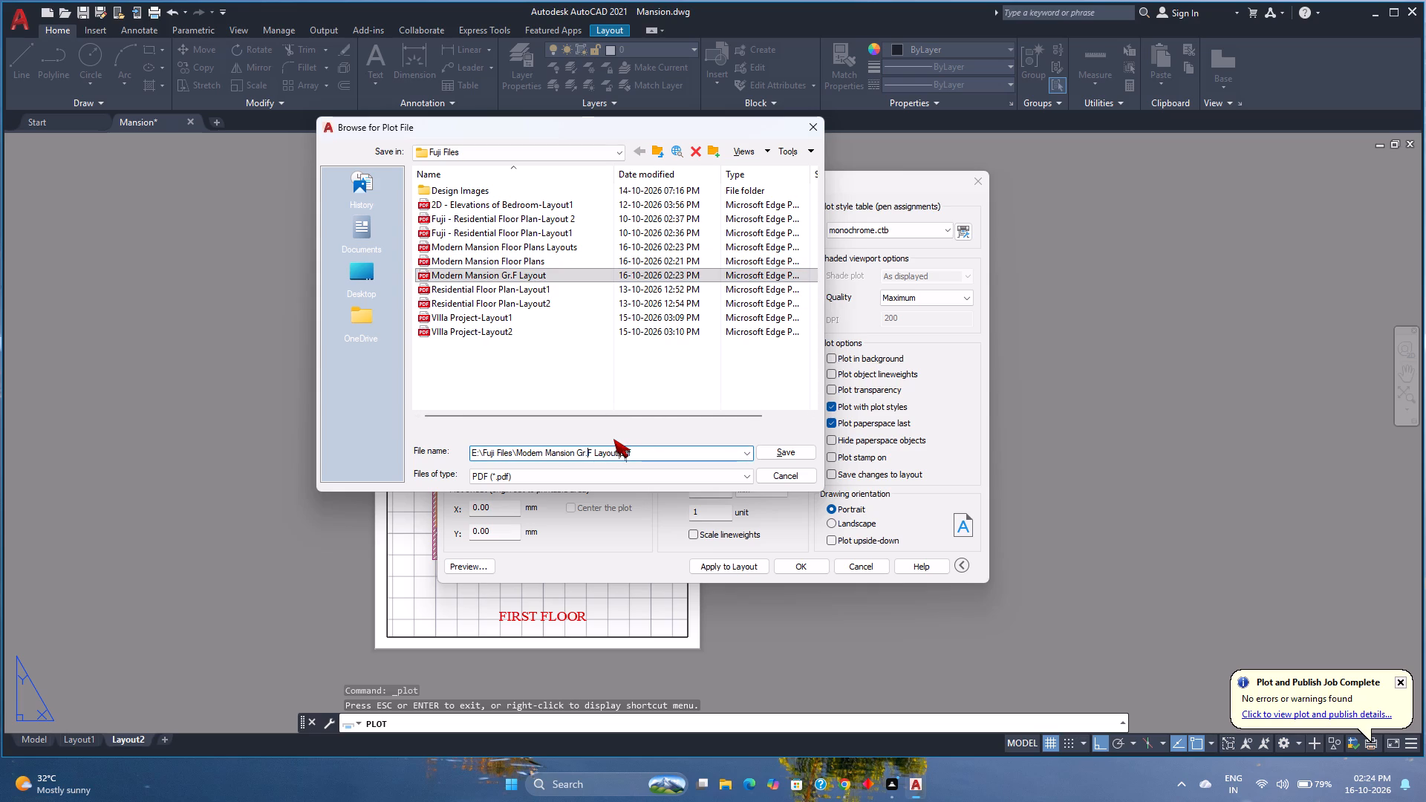
pyautogui.press('BackSpace')
pyautogui.press('BackSpace')
pyautogui.press('BackSpace')
pyautogui.write('1st')
pyautogui.press('space')
pyautogui.press('Right')
pyautogui.press('l')
pyautogui.press('BackSpace')
pyautogui.hotkey('shift', 'l')
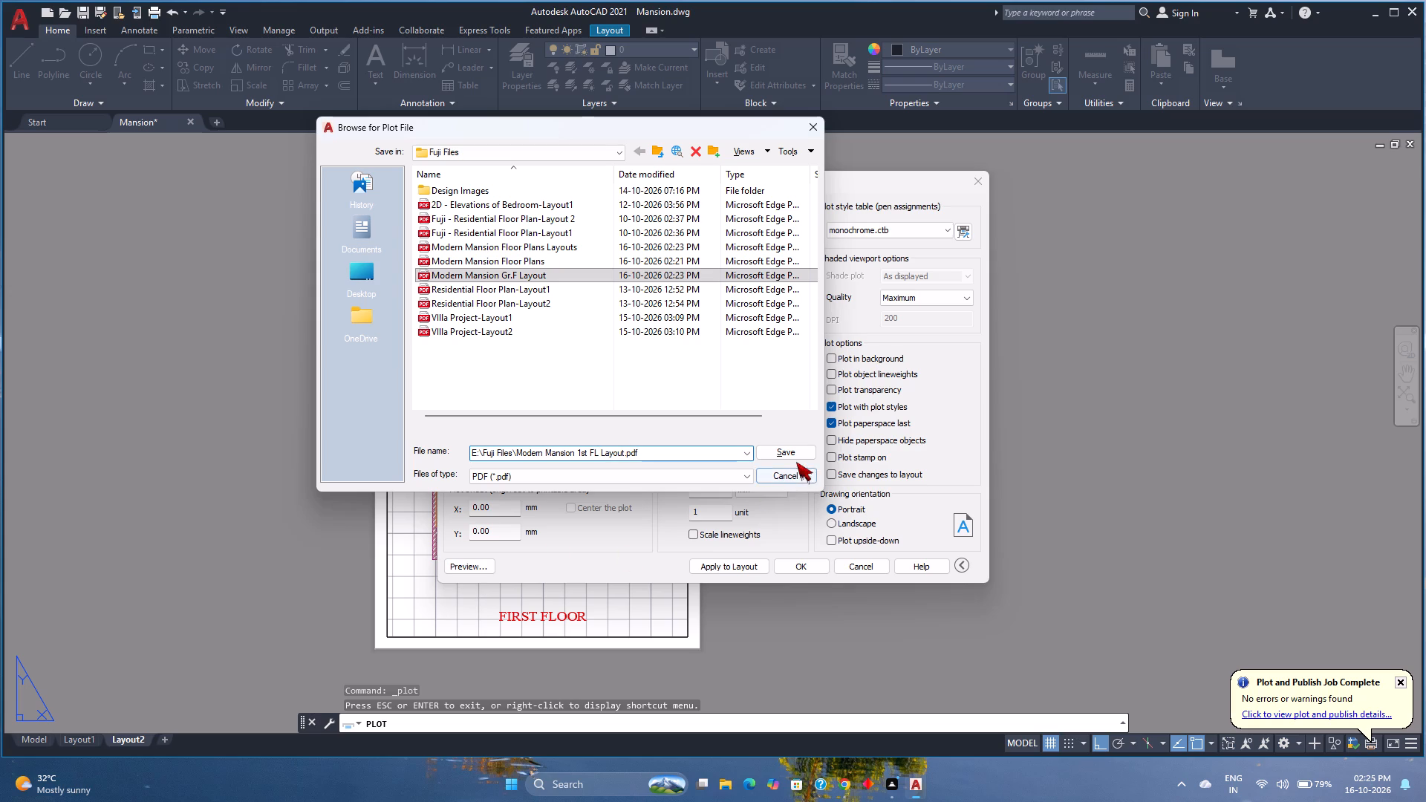
pyautogui.click(796, 458)
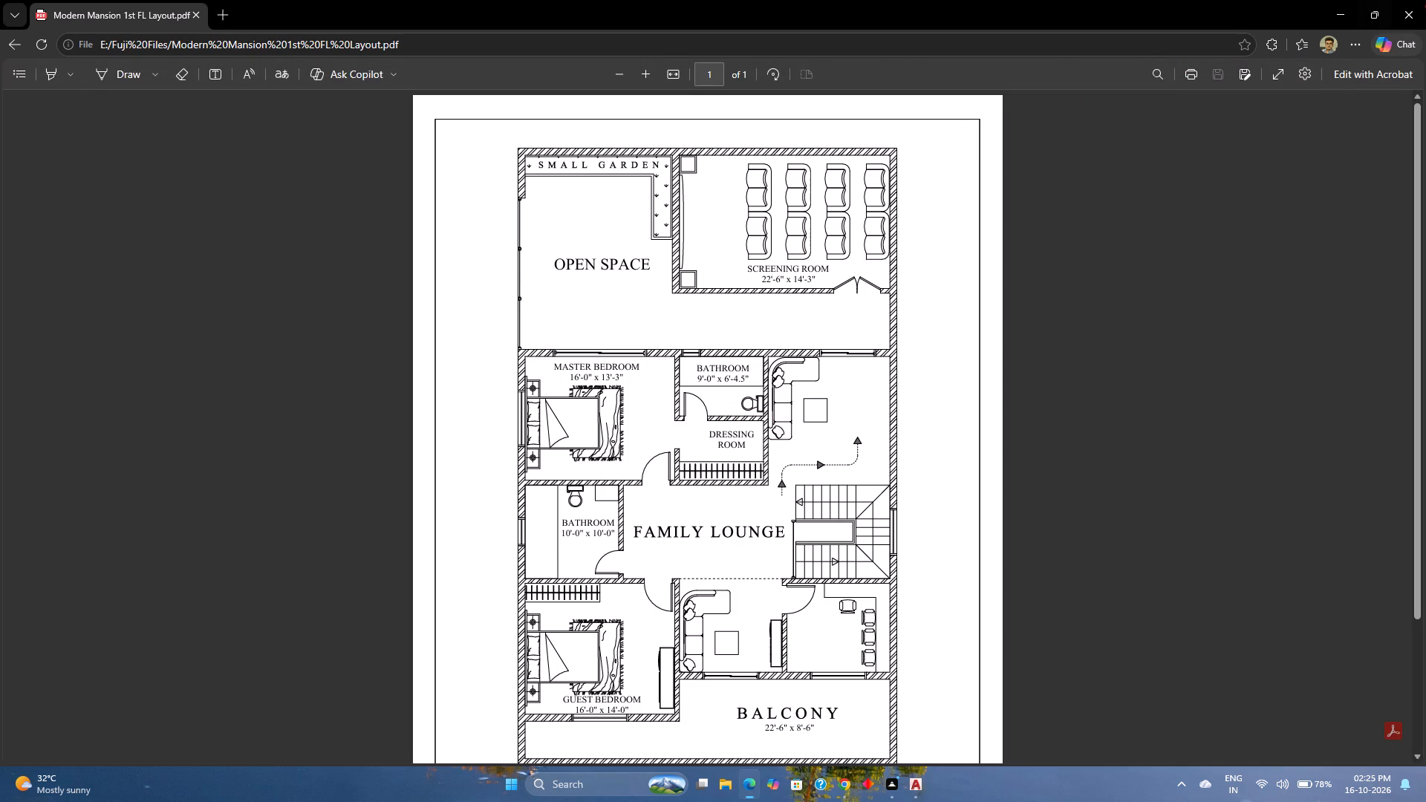
pyautogui.click(1425, 0)
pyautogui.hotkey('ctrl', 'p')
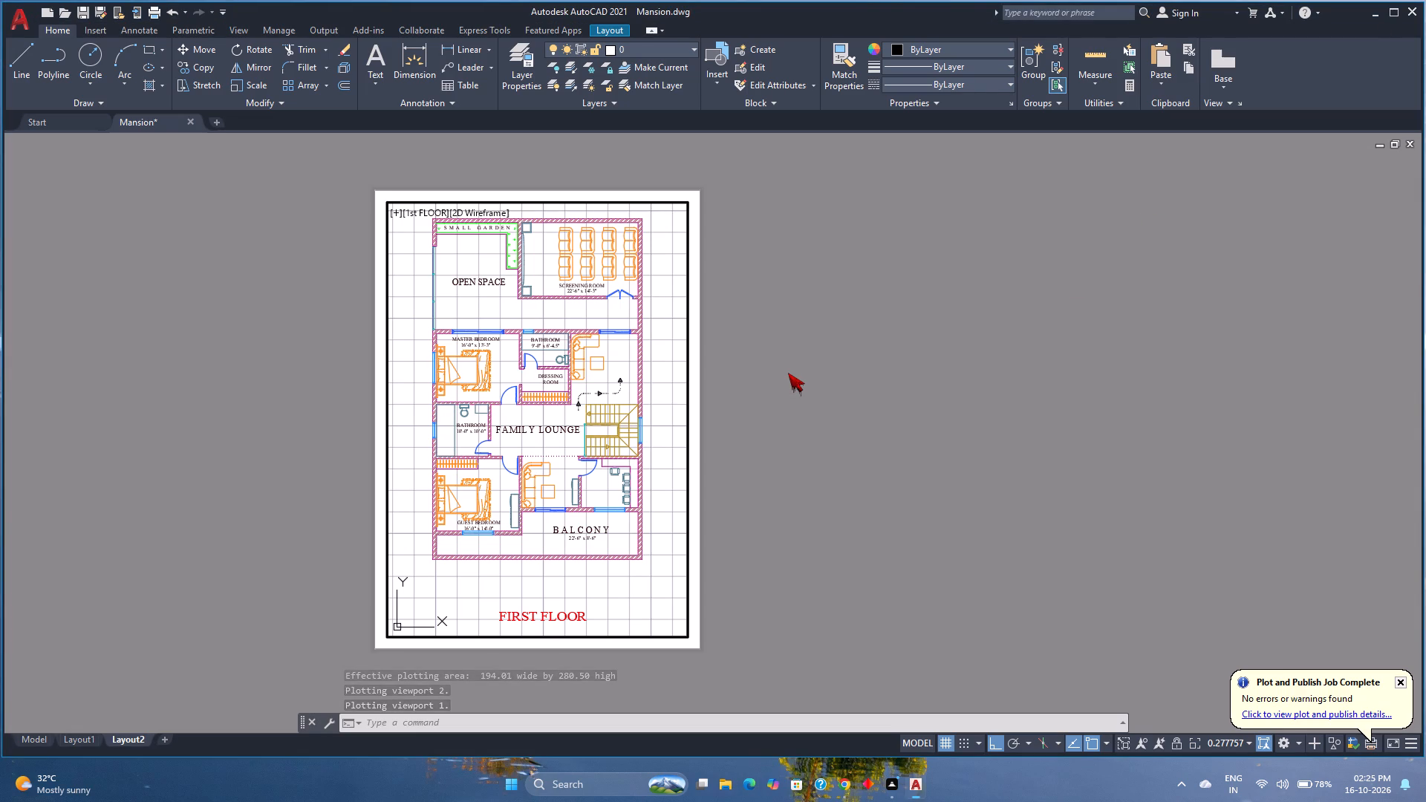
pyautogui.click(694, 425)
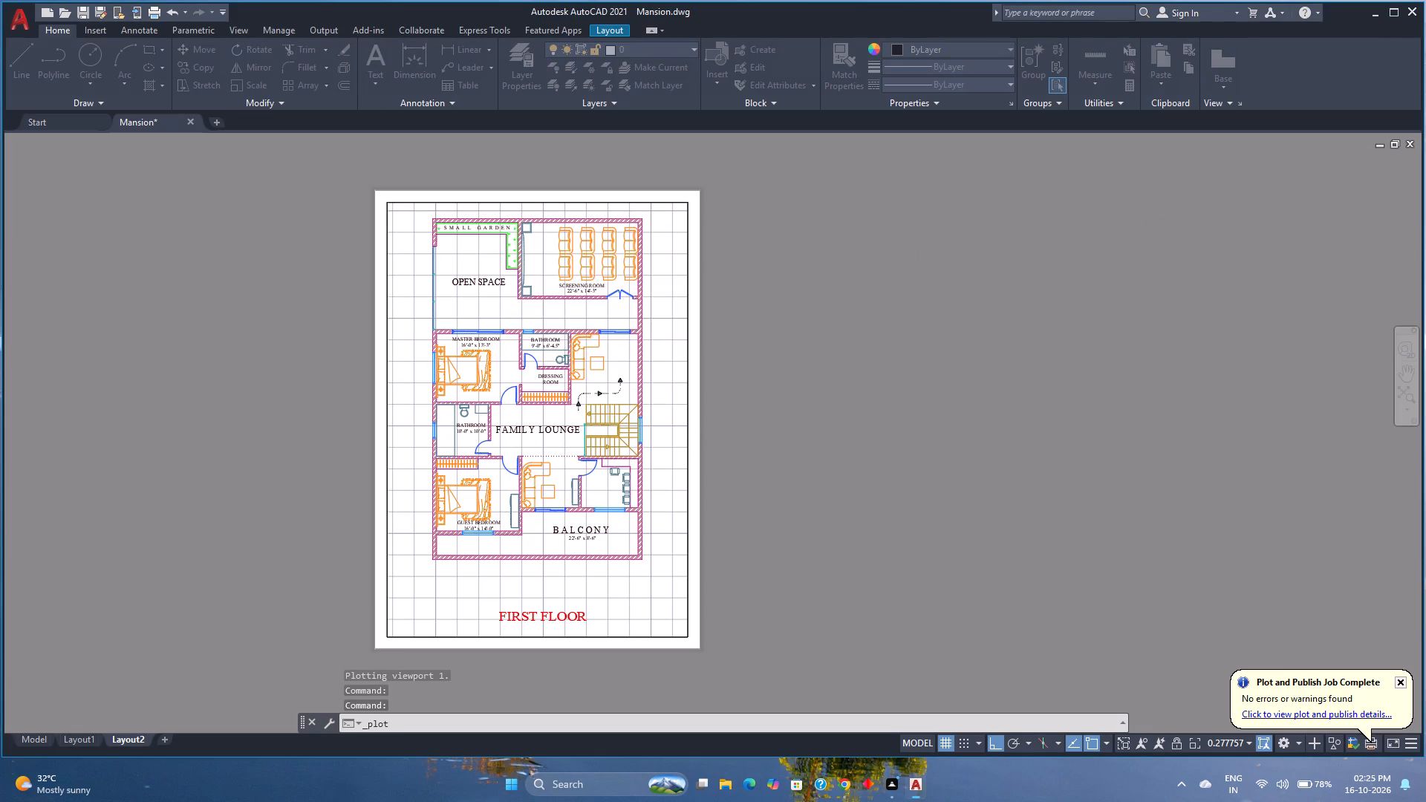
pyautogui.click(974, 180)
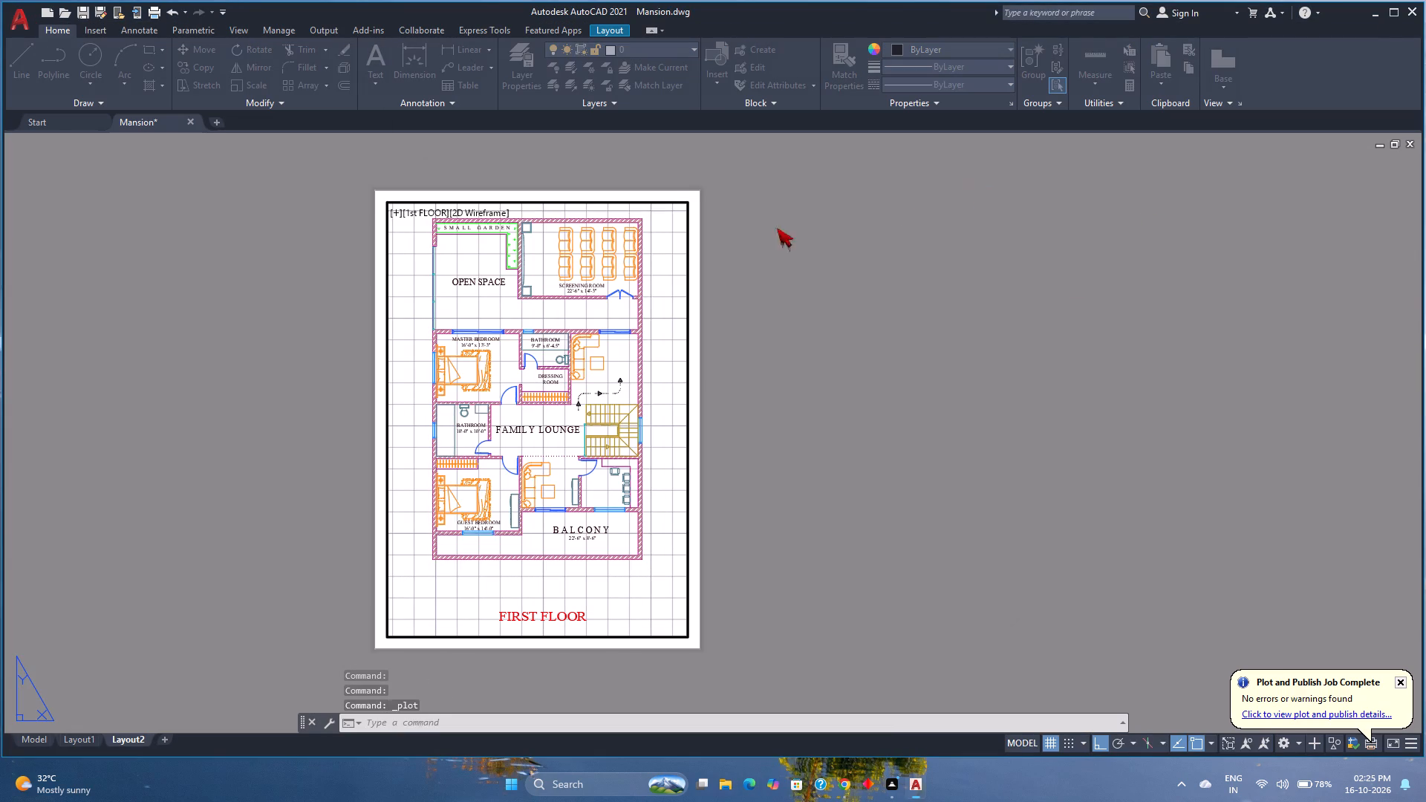
# Switch the Layout2 viewport to the custom model view ROOF.
pyautogui.click(425, 215)
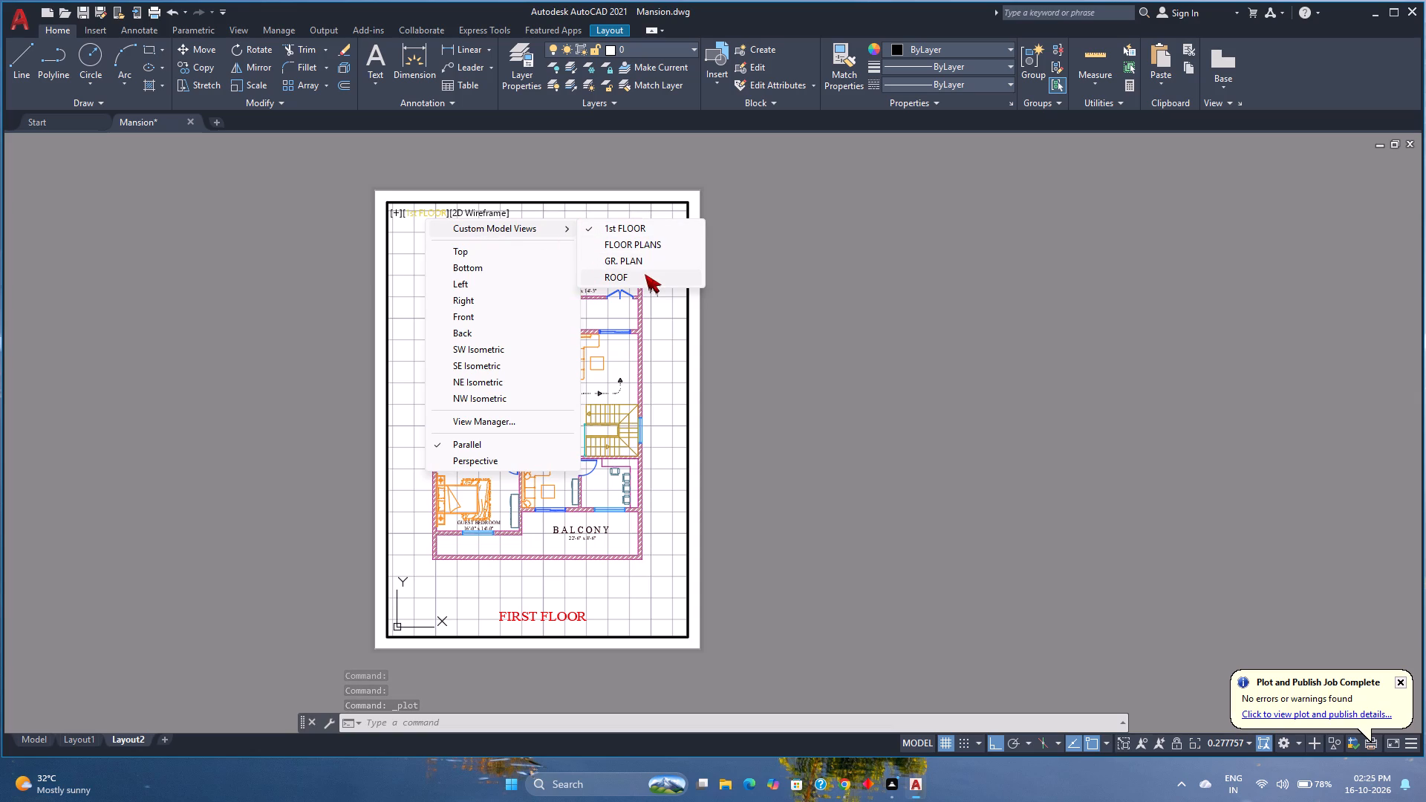
pyautogui.click(645, 274)
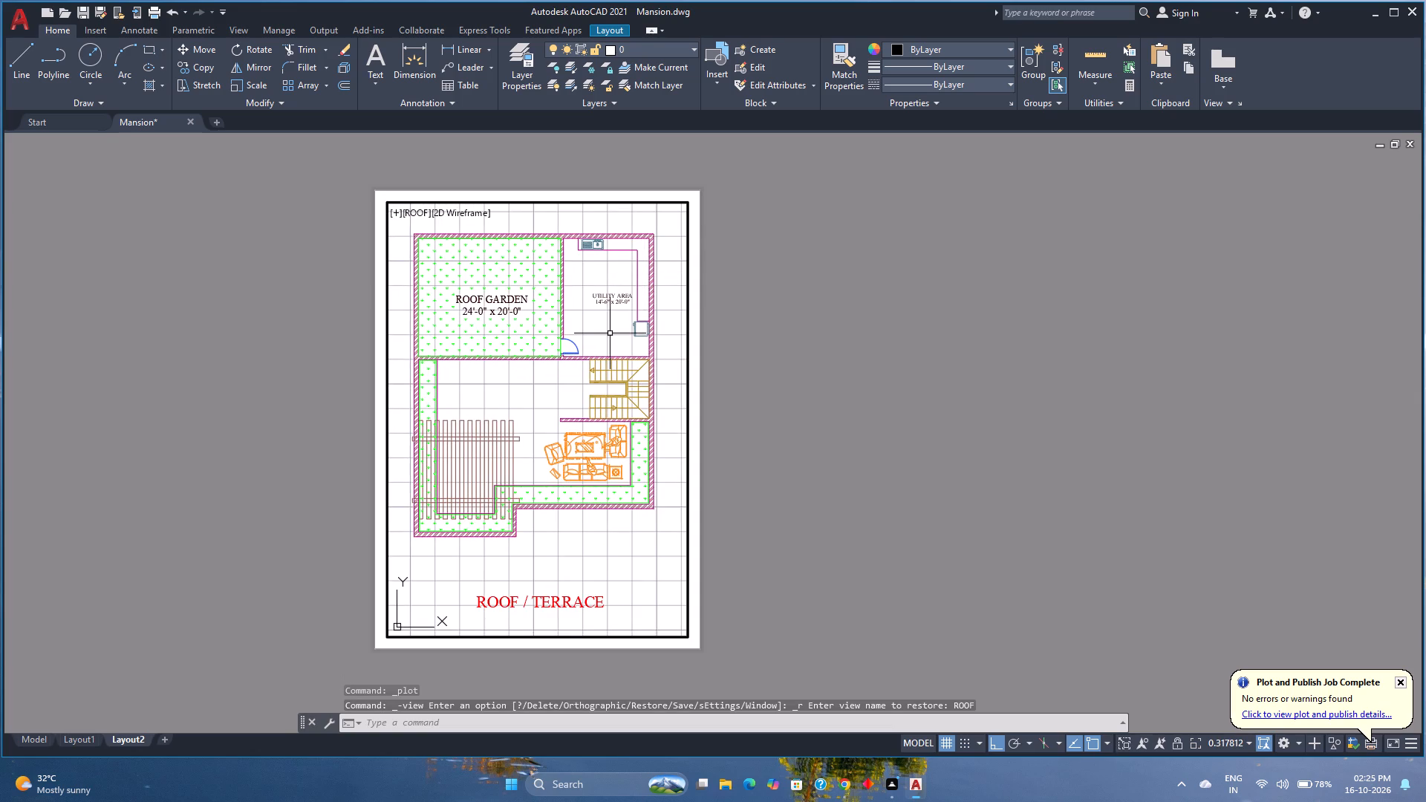
# Start a single-sheet plot of Layout2 with the monochrome.ctb plot style table.
pyautogui.hotkey('ctrl', 'p')
pyautogui.click(643, 431)
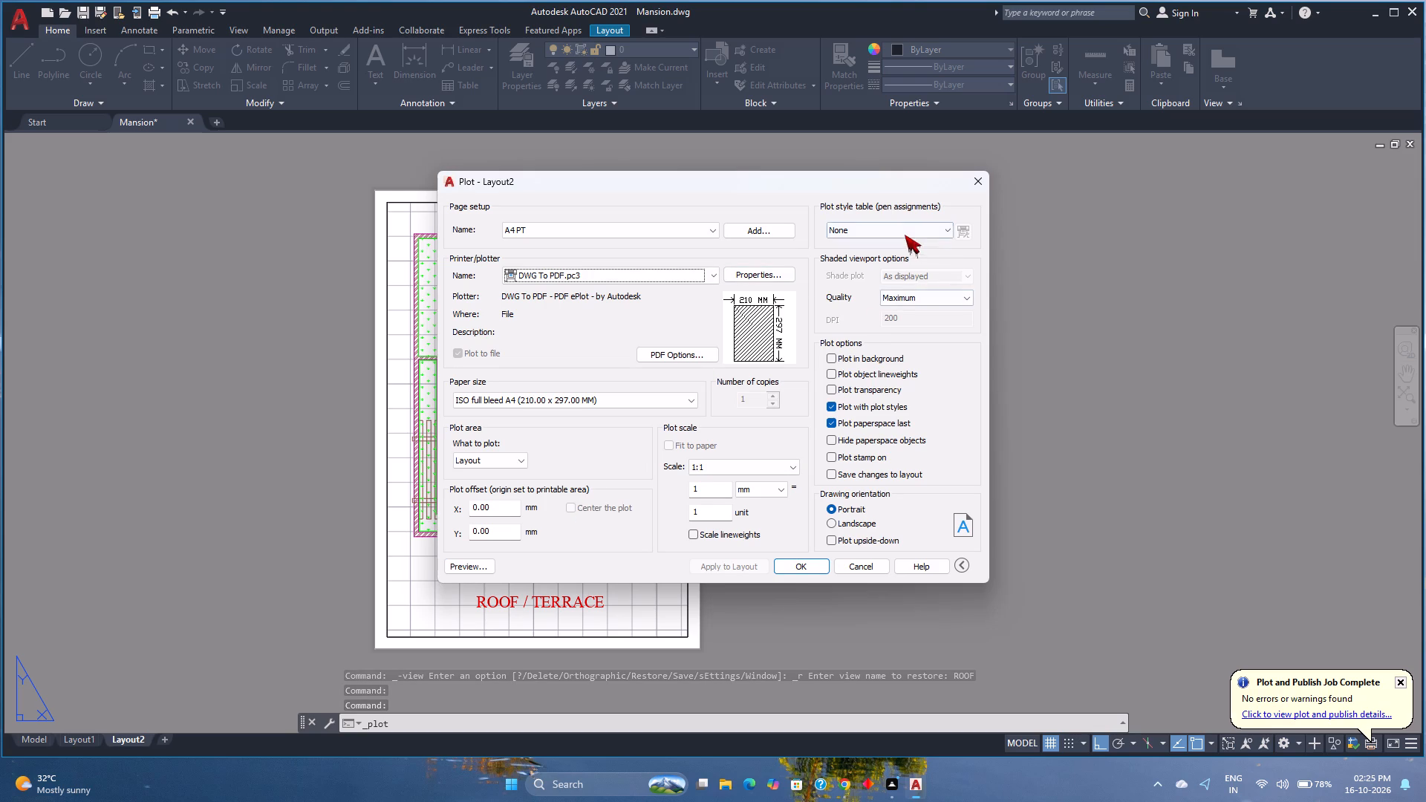
pyautogui.click(905, 235)
pyautogui.click(884, 302)
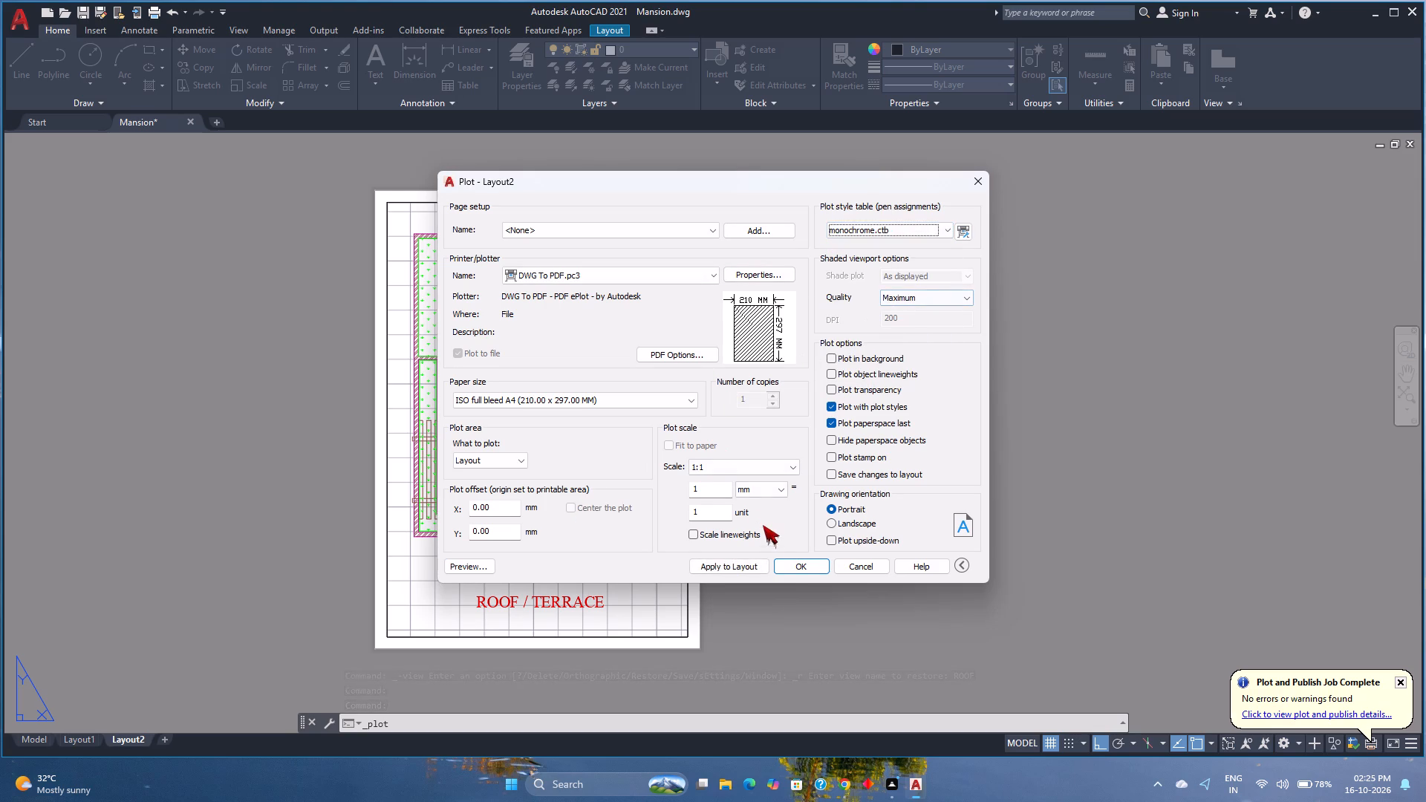
# Plot Layout2 to a PDF named Modern Mansion Roof Layout in the Fuji Files folder, and close the opened PDF.
pyautogui.click(814, 563)
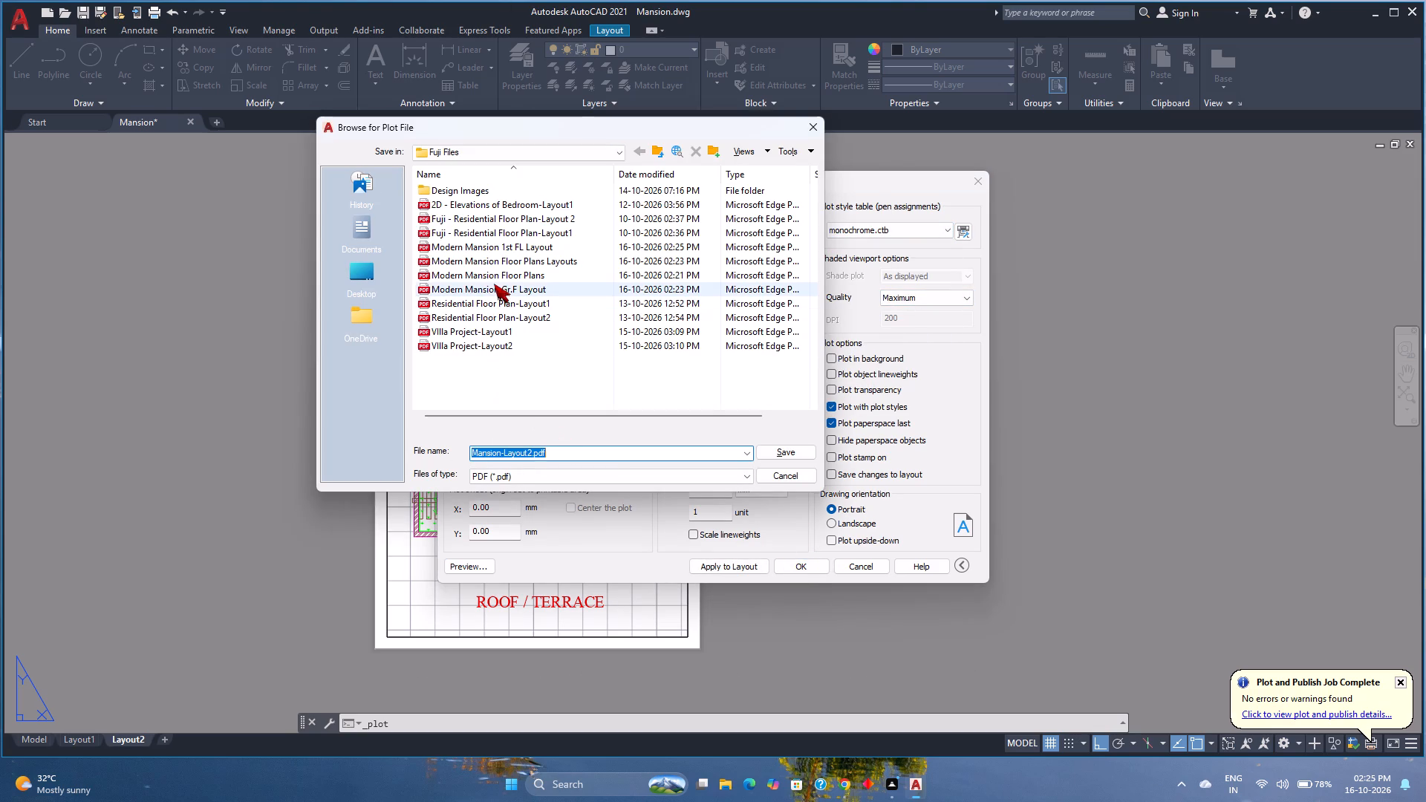
pyautogui.click(518, 248)
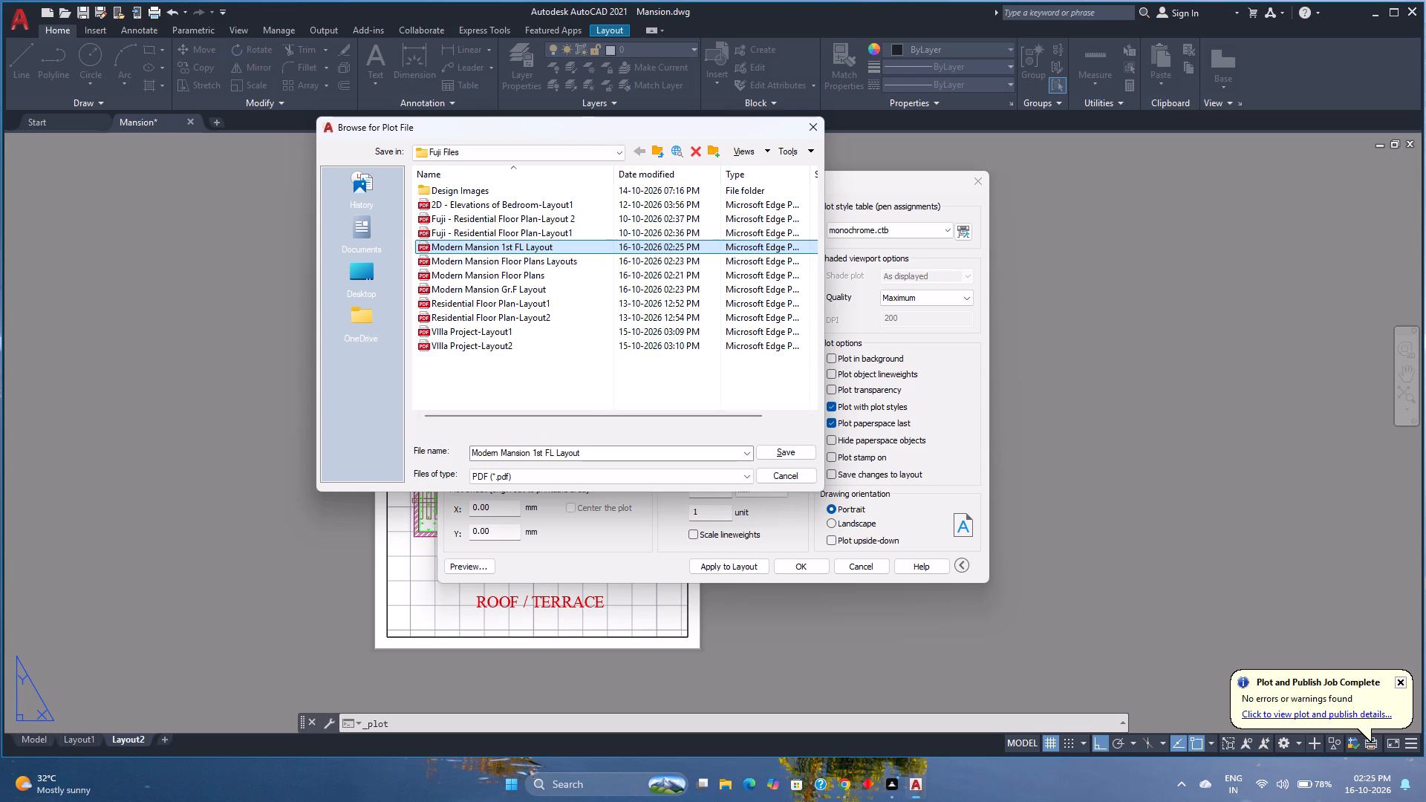
pyautogui.click(553, 452)
pyautogui.click(556, 451)
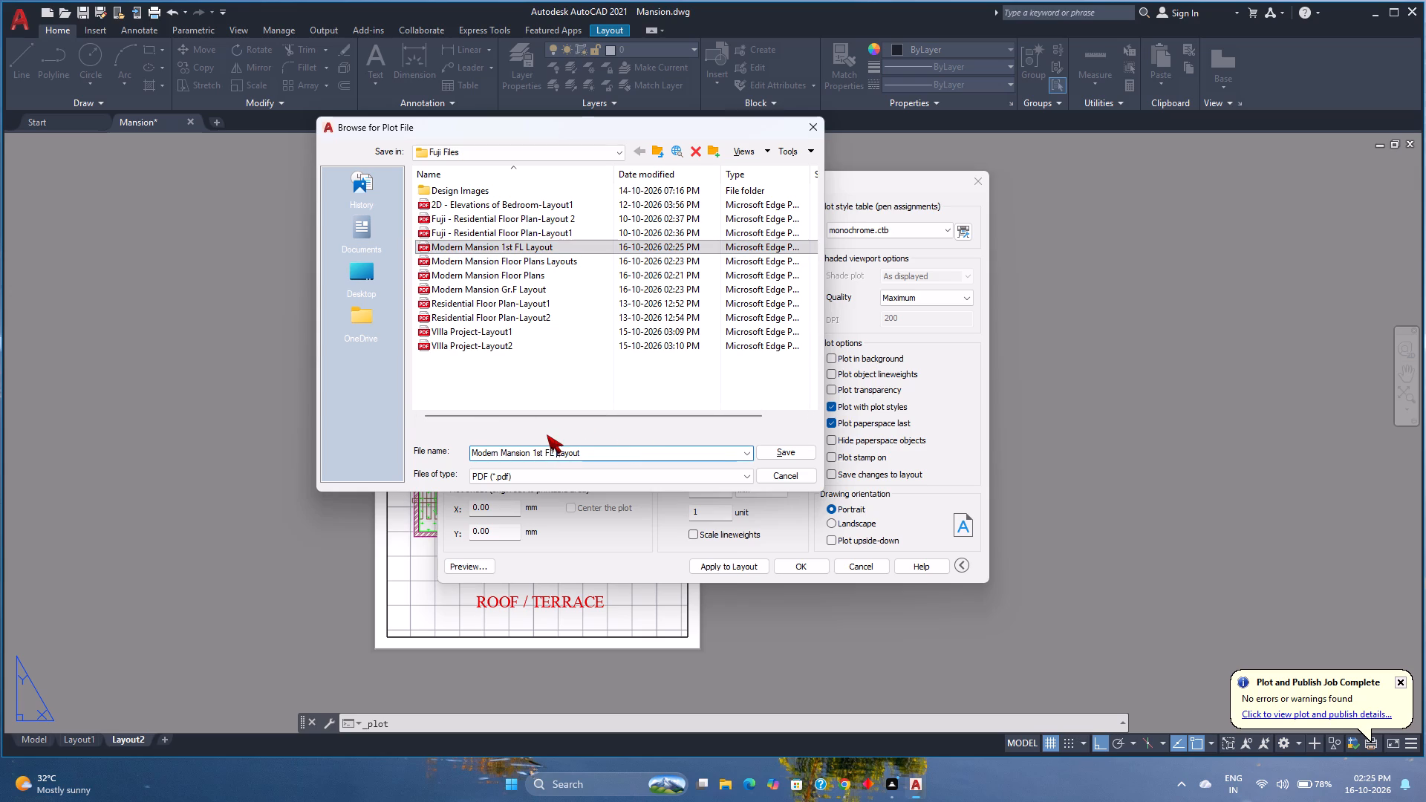
pyautogui.press('Left')
pyautogui.press('BackSpace')
pyautogui.press('BackSpace')
pyautogui.press('BackSpace')
pyautogui.press('BackSpace')
pyautogui.press('BackSpace')
pyautogui.press('BackSpace')
pyautogui.write('Roof')
pyautogui.click(774, 459)
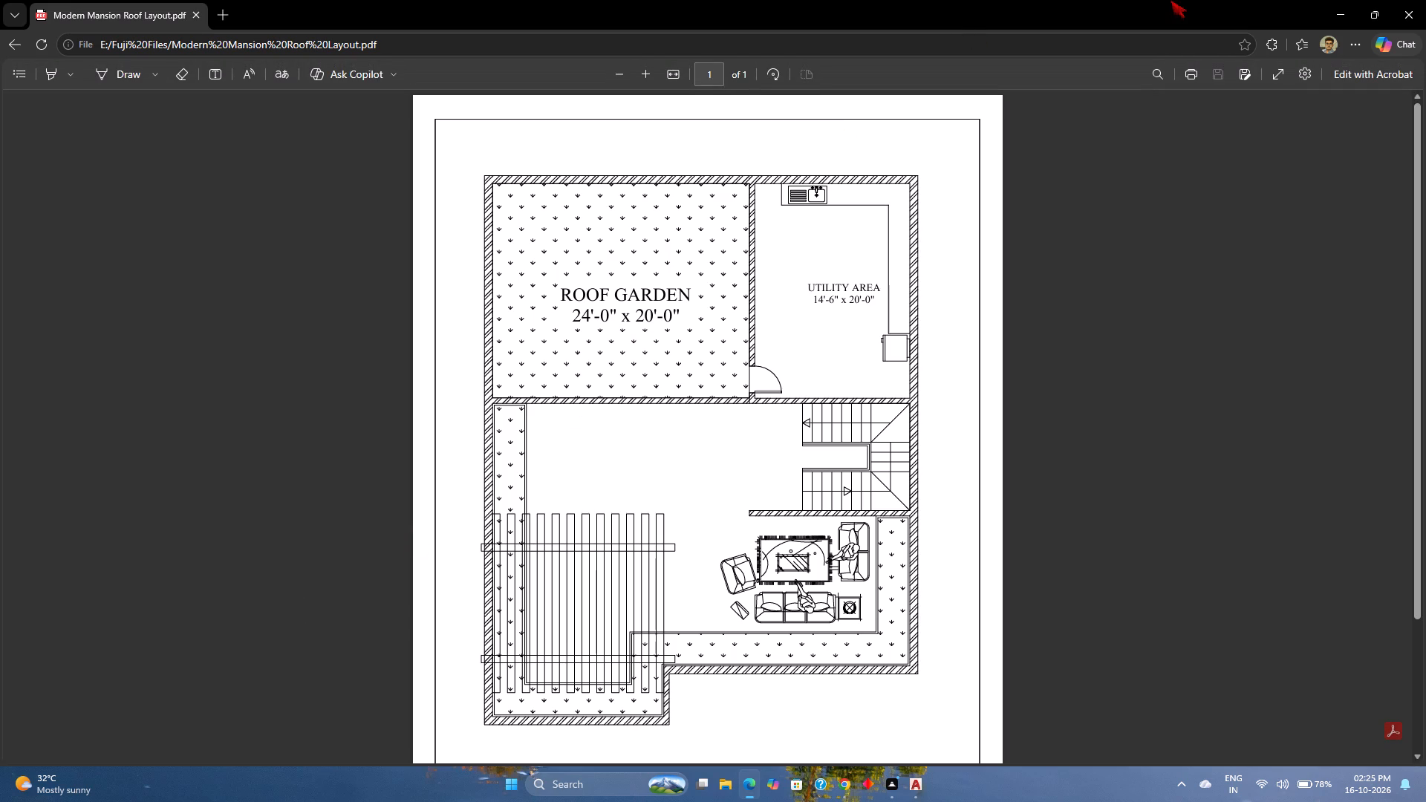
pyautogui.click(1421, 6)
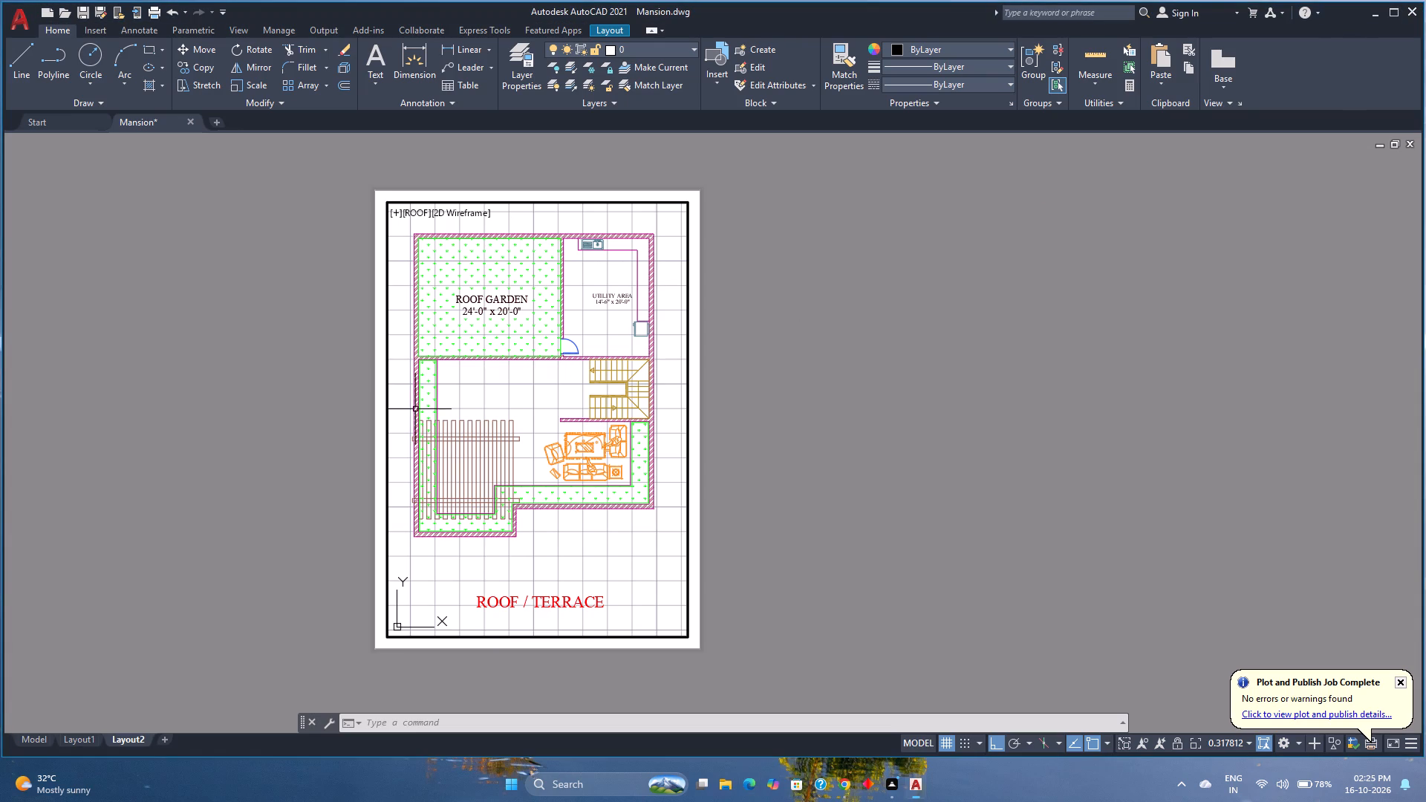
# Return to model space and look over the ground floor, first floor and roof plans.
pyautogui.click(21, 742)
pyautogui.scroll(-1, 614, 485)
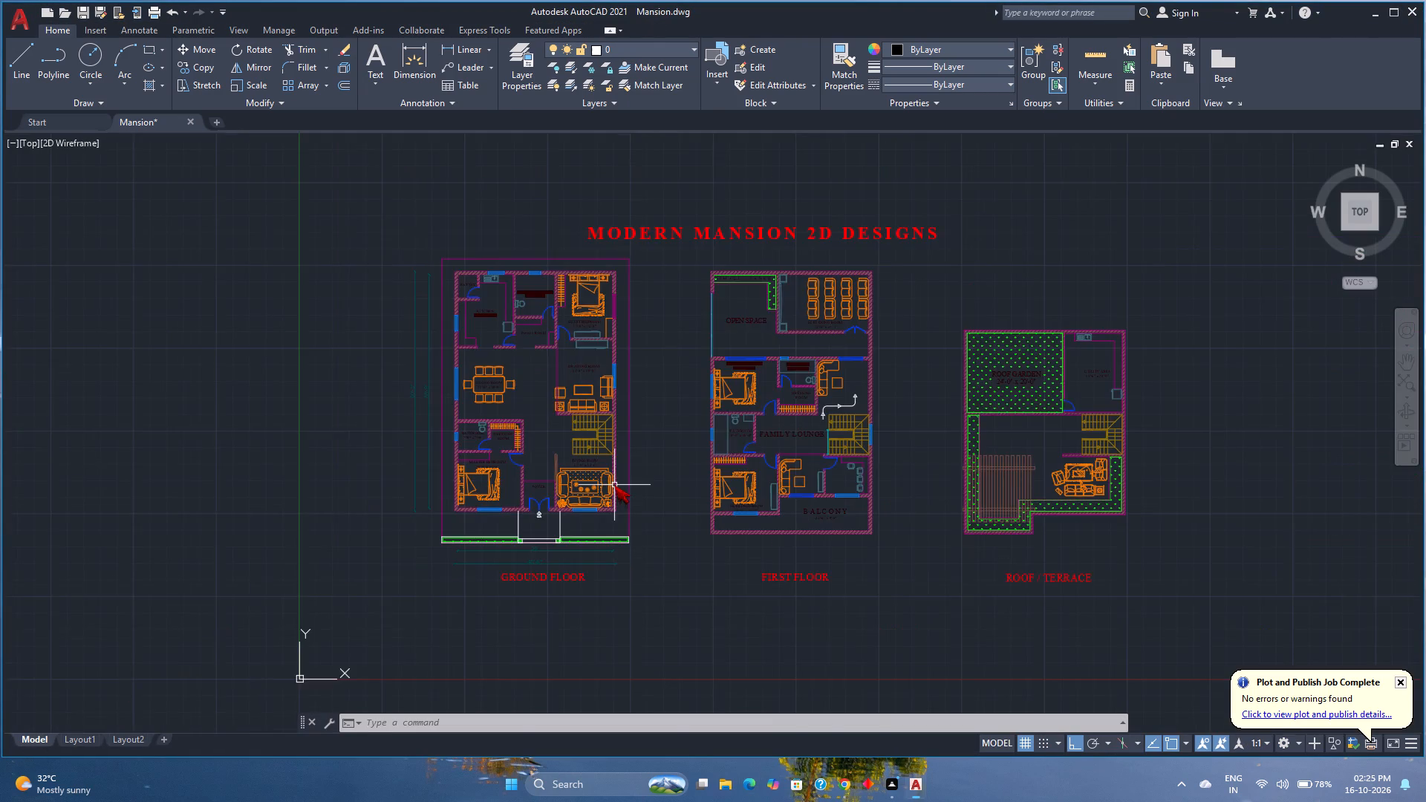
pyautogui.scroll(-1, 614, 485)
pyautogui.scroll(2, 647, 477)
pyautogui.moveTo(647, 477); pyautogui.dragTo(586, 525, button='middle')
pyautogui.middleClick(585, 526)
pyautogui.moveTo(567, 528); pyautogui.dragTo(538, 528, button='middle')
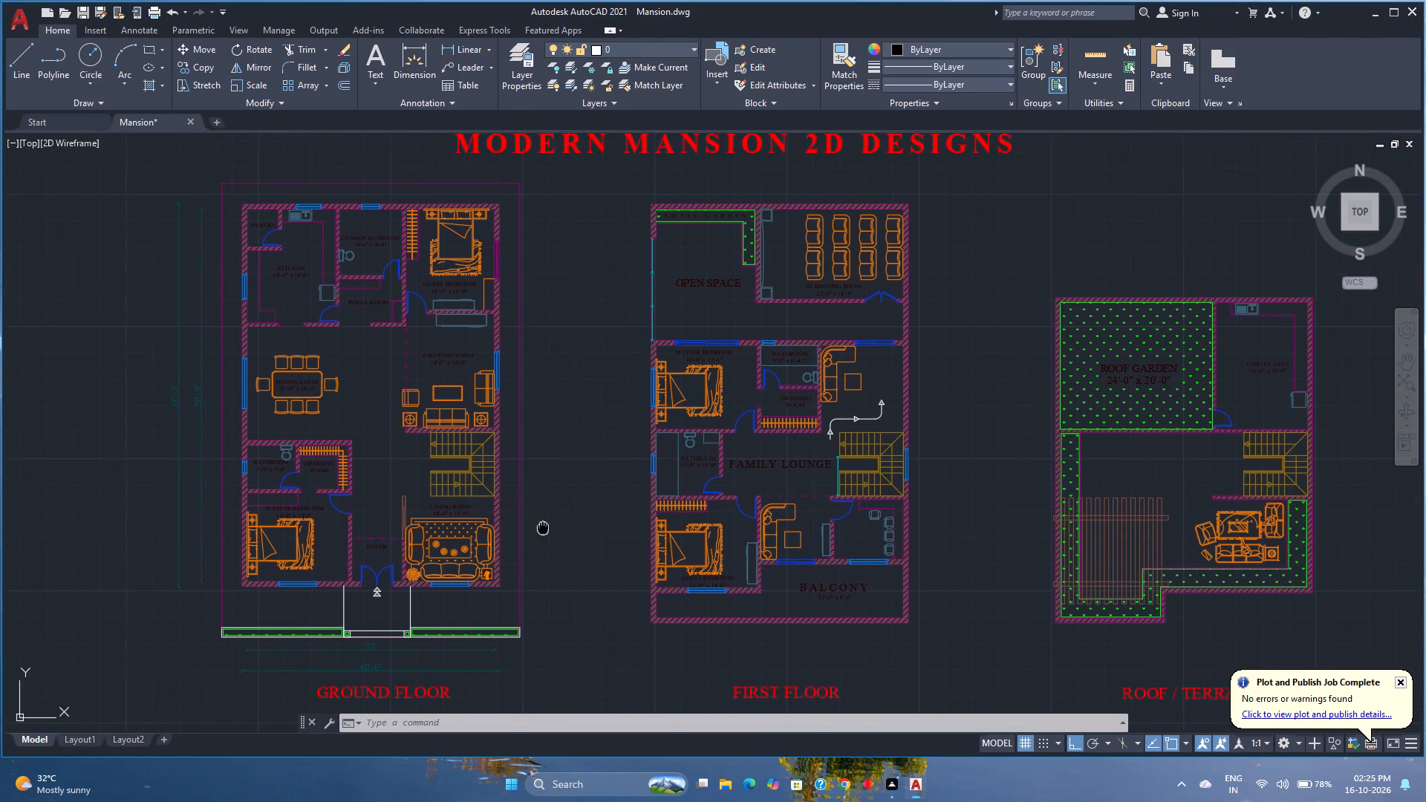
pyautogui.moveTo(538, 528); pyautogui.dragTo(534, 528, button='middle')
pyautogui.middleClick(534, 528)
pyautogui.scroll(-1, 534, 528)
pyautogui.scroll(2, 534, 528)
pyautogui.scroll(-2, 534, 528)
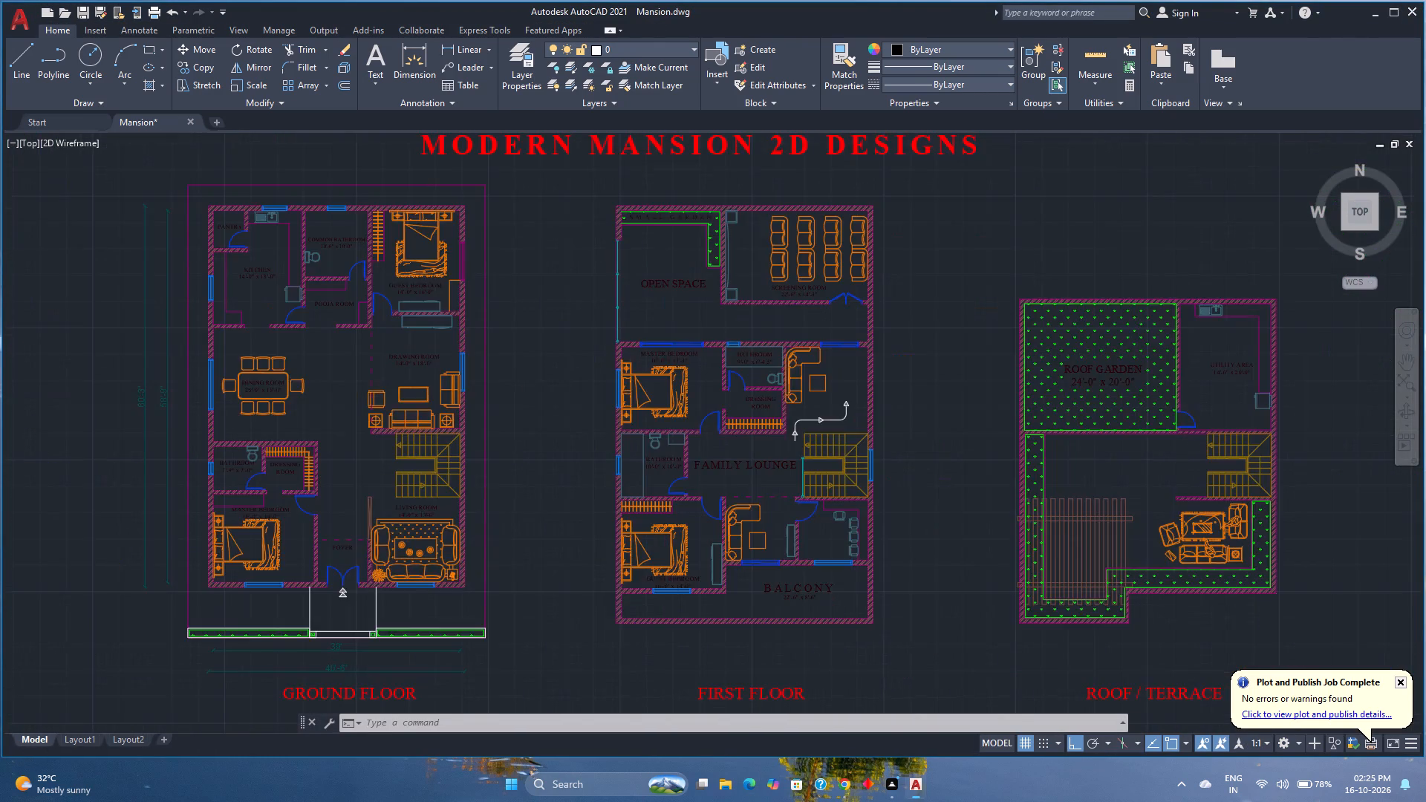
pyautogui.scroll(1, 534, 528)
# Save the Mansion drawing.
pyautogui.hotkey('ctrl', 's')
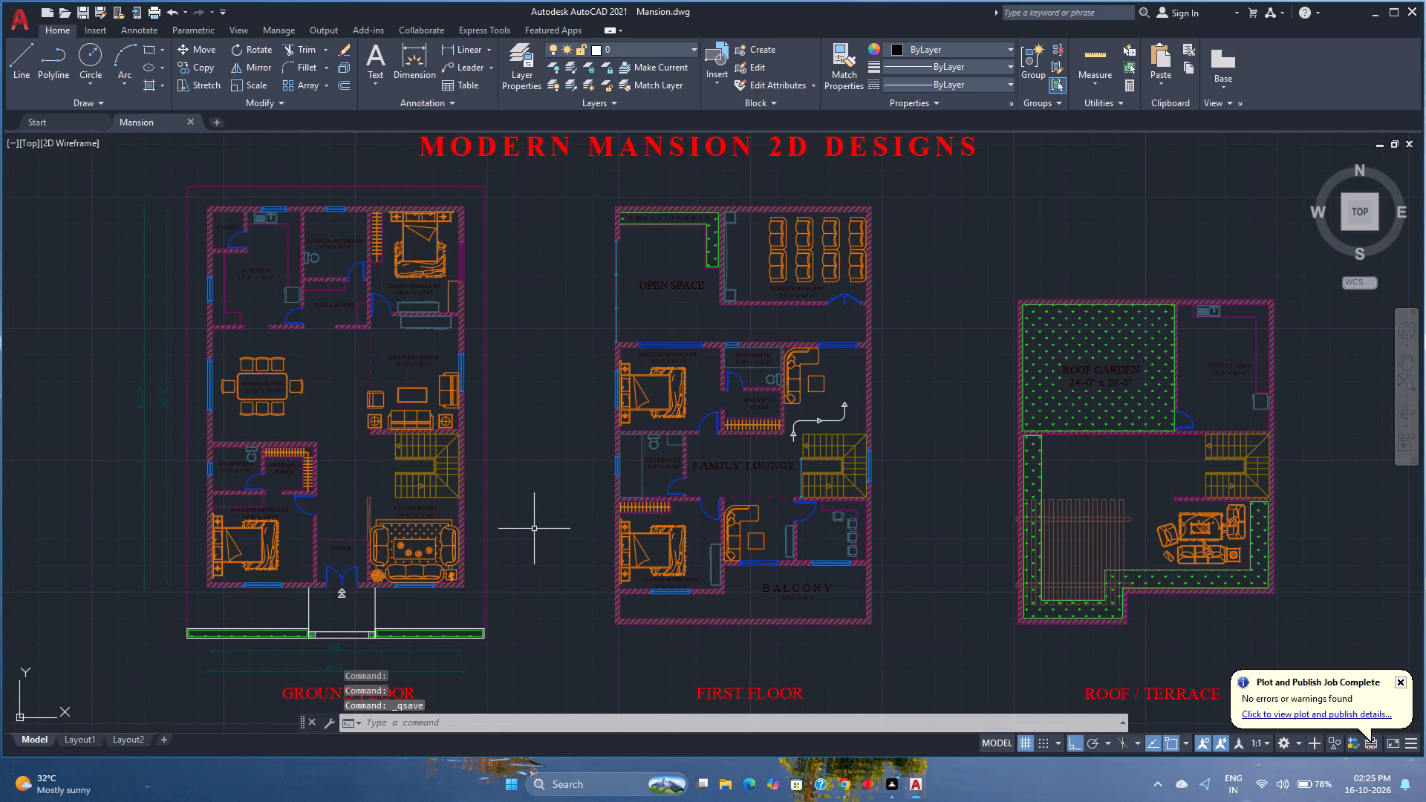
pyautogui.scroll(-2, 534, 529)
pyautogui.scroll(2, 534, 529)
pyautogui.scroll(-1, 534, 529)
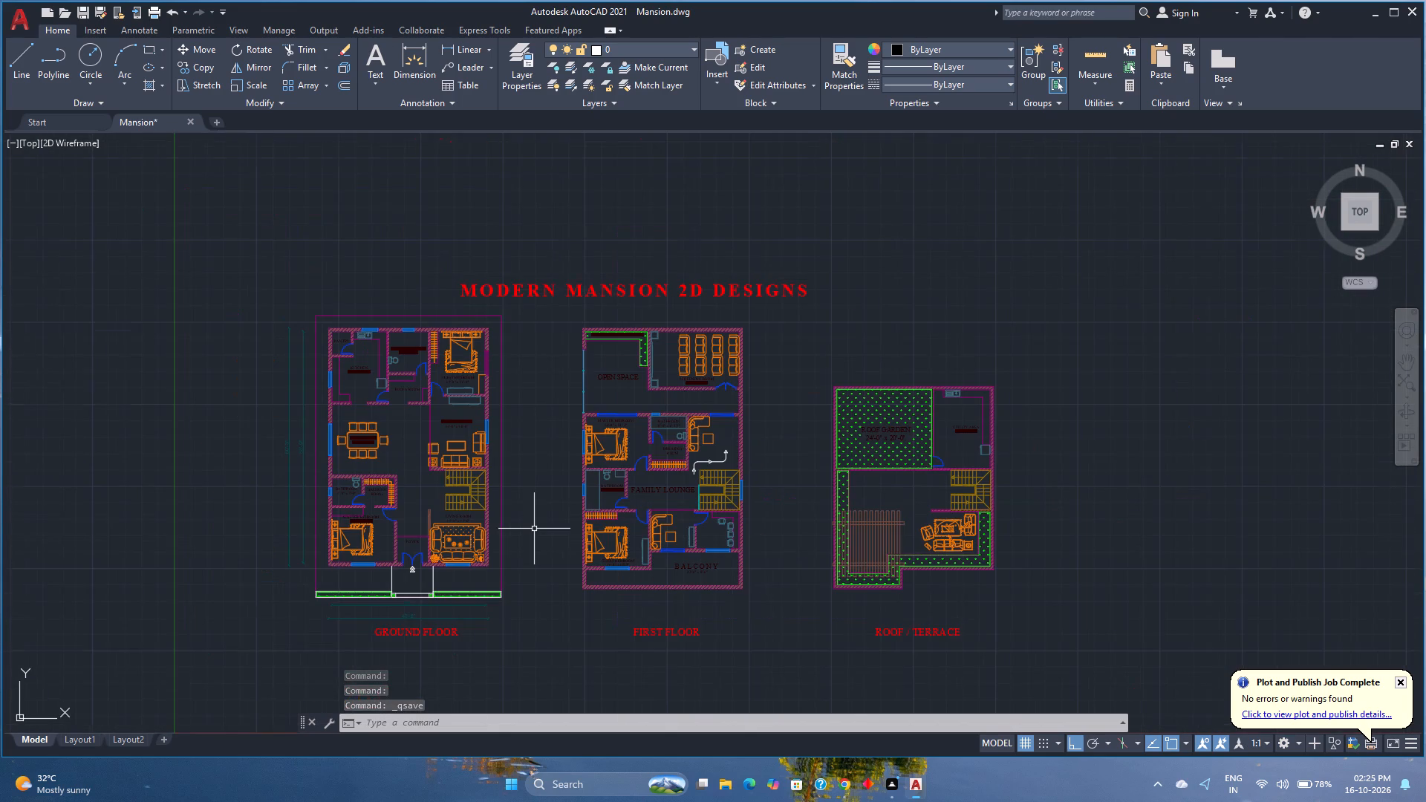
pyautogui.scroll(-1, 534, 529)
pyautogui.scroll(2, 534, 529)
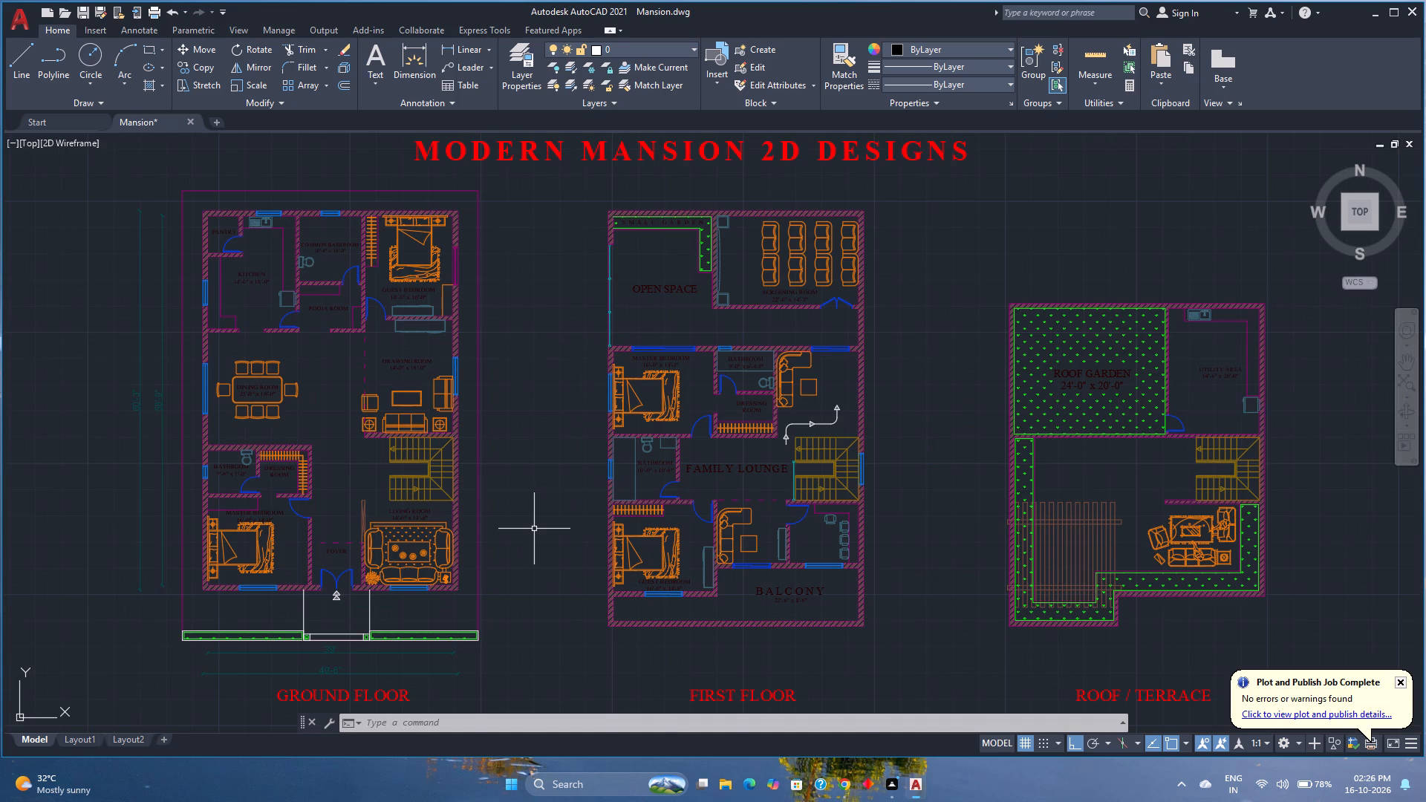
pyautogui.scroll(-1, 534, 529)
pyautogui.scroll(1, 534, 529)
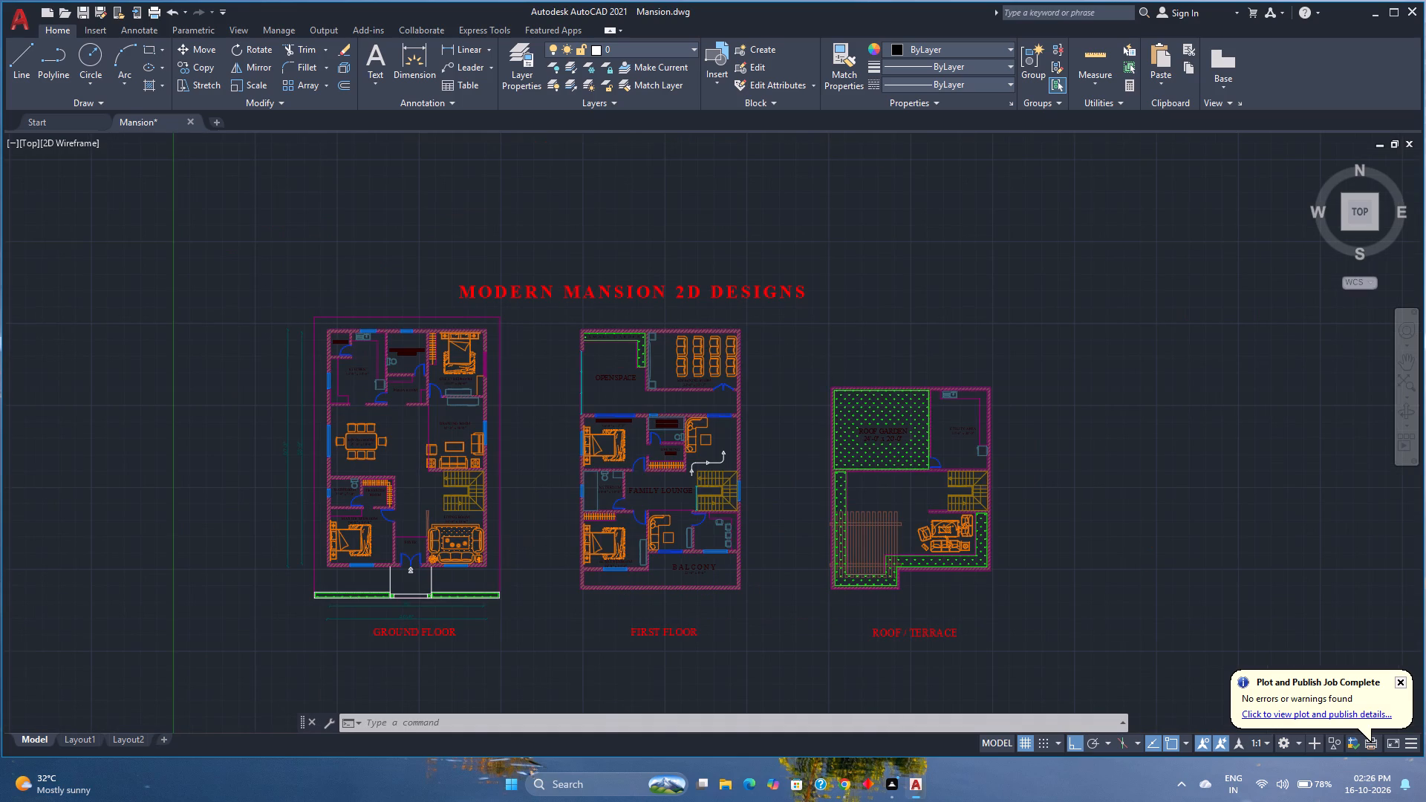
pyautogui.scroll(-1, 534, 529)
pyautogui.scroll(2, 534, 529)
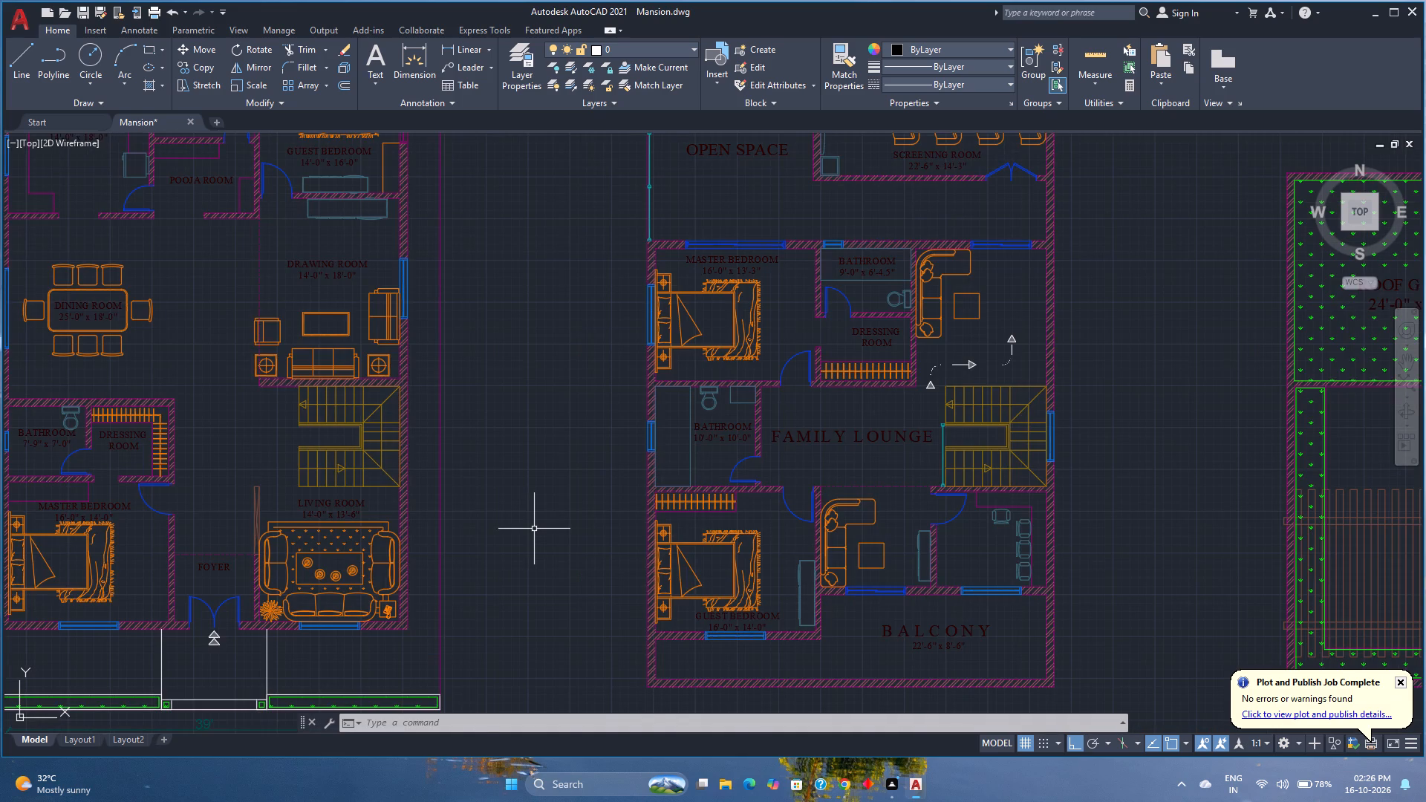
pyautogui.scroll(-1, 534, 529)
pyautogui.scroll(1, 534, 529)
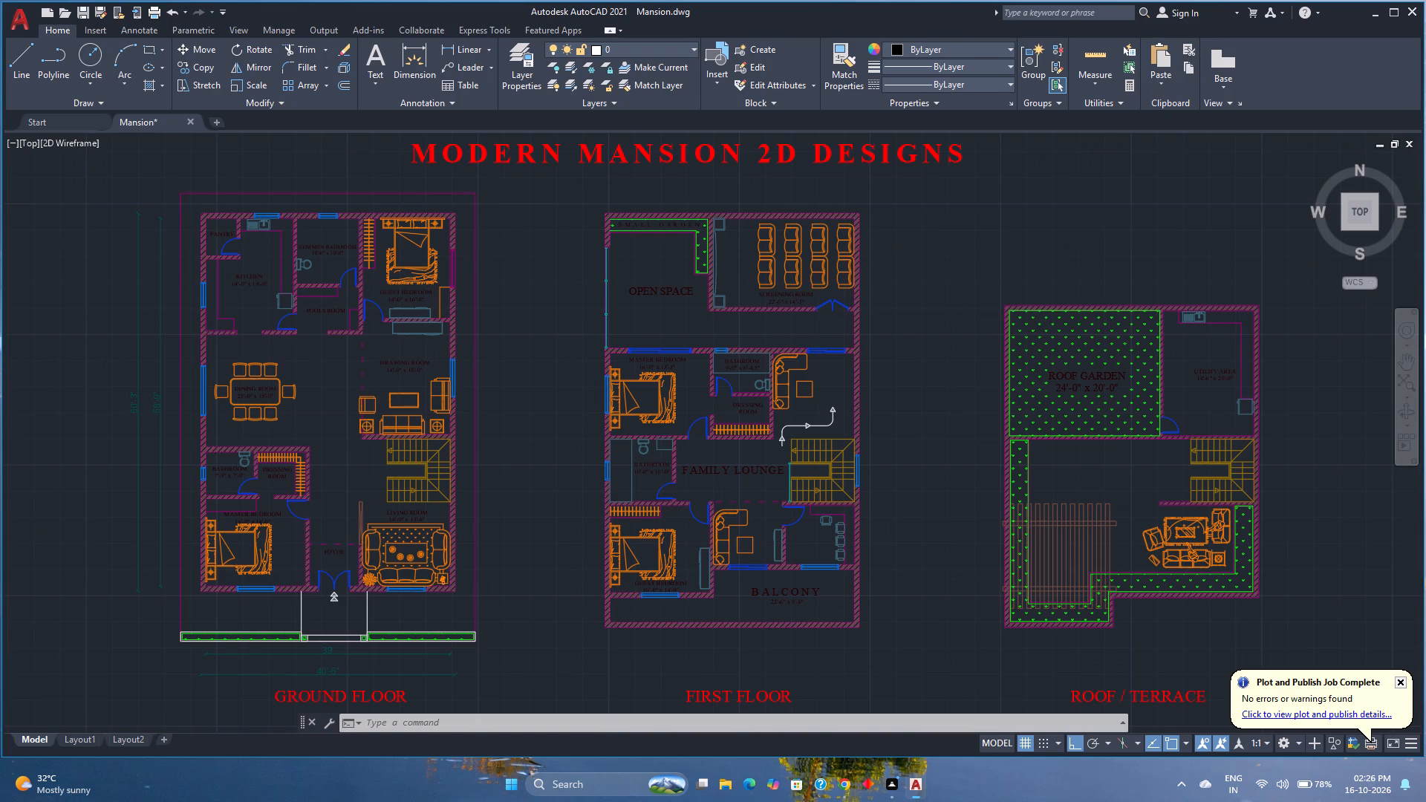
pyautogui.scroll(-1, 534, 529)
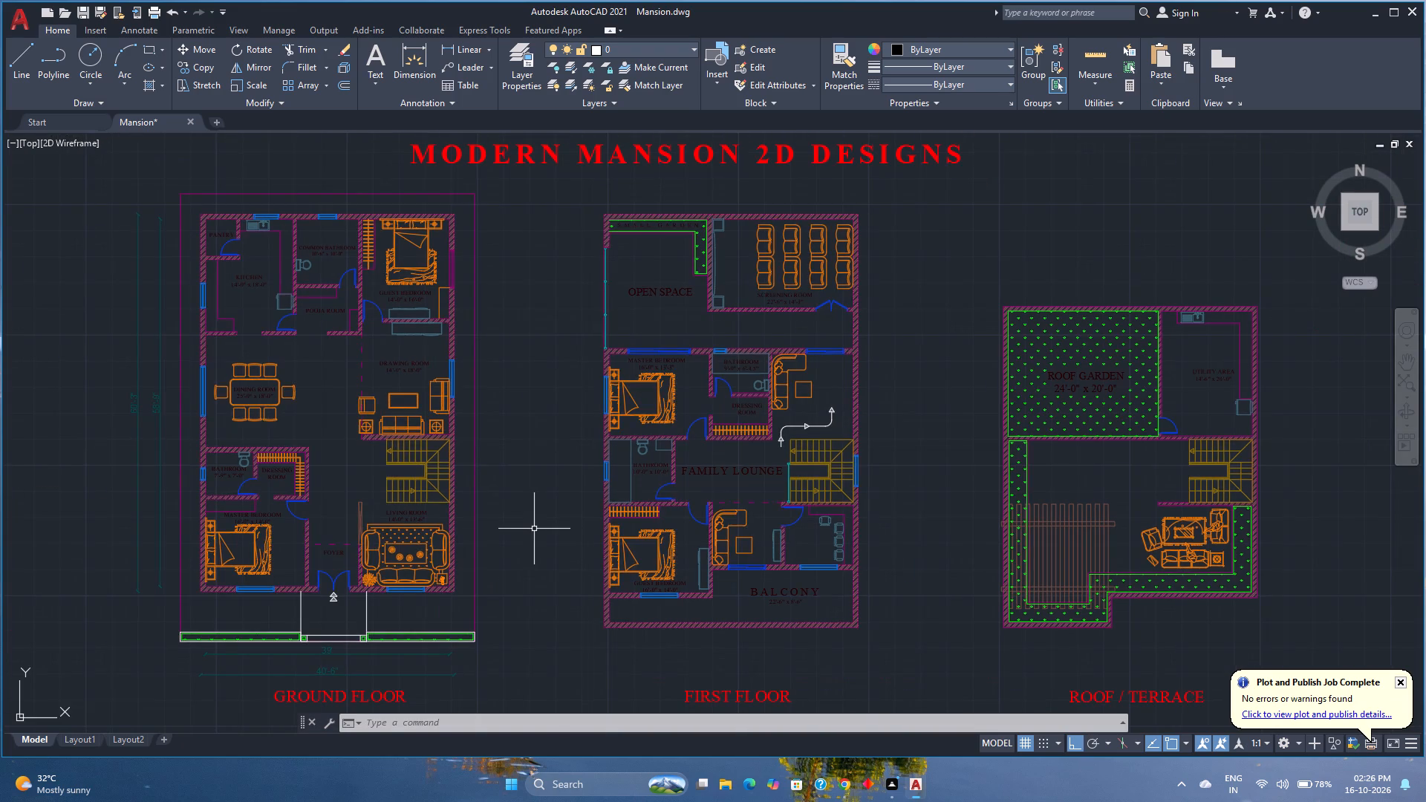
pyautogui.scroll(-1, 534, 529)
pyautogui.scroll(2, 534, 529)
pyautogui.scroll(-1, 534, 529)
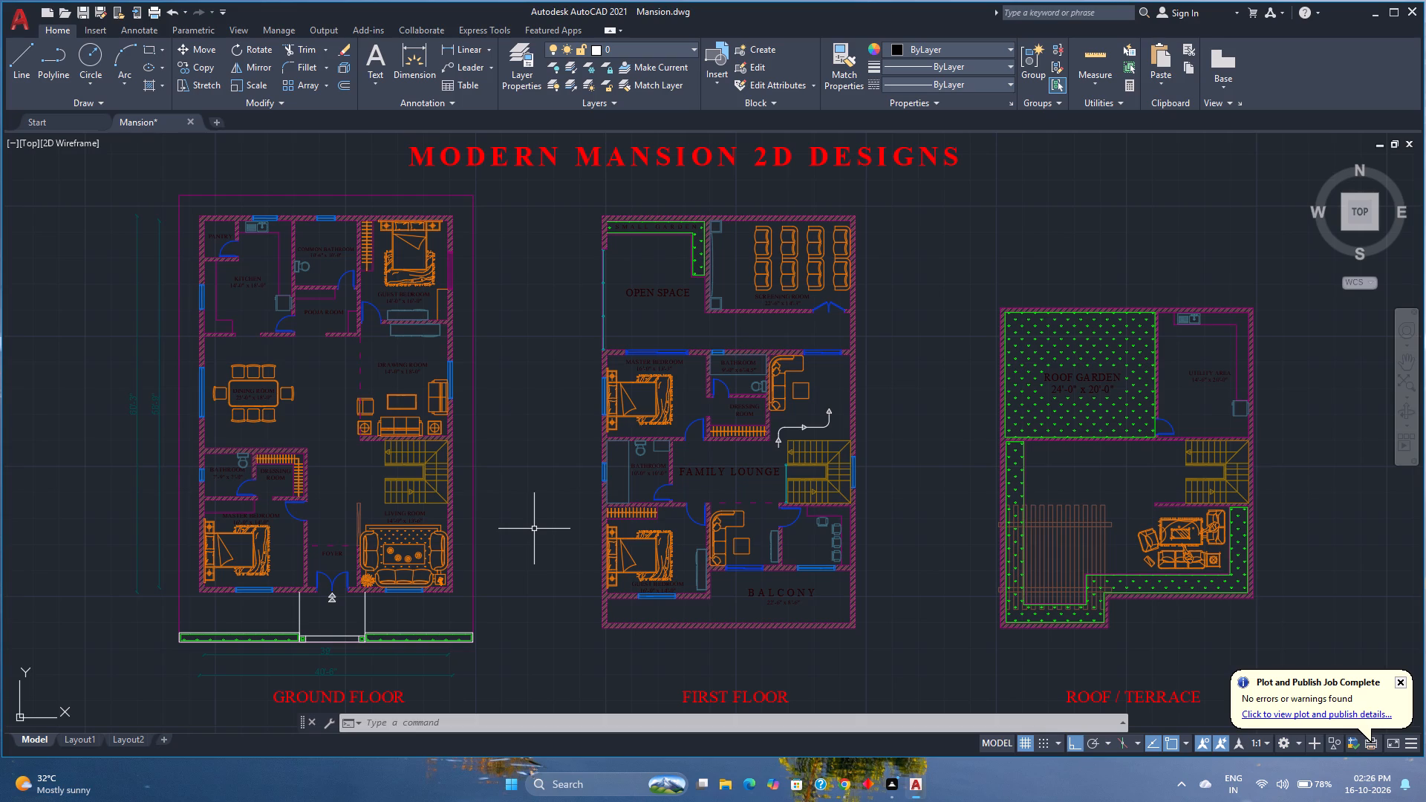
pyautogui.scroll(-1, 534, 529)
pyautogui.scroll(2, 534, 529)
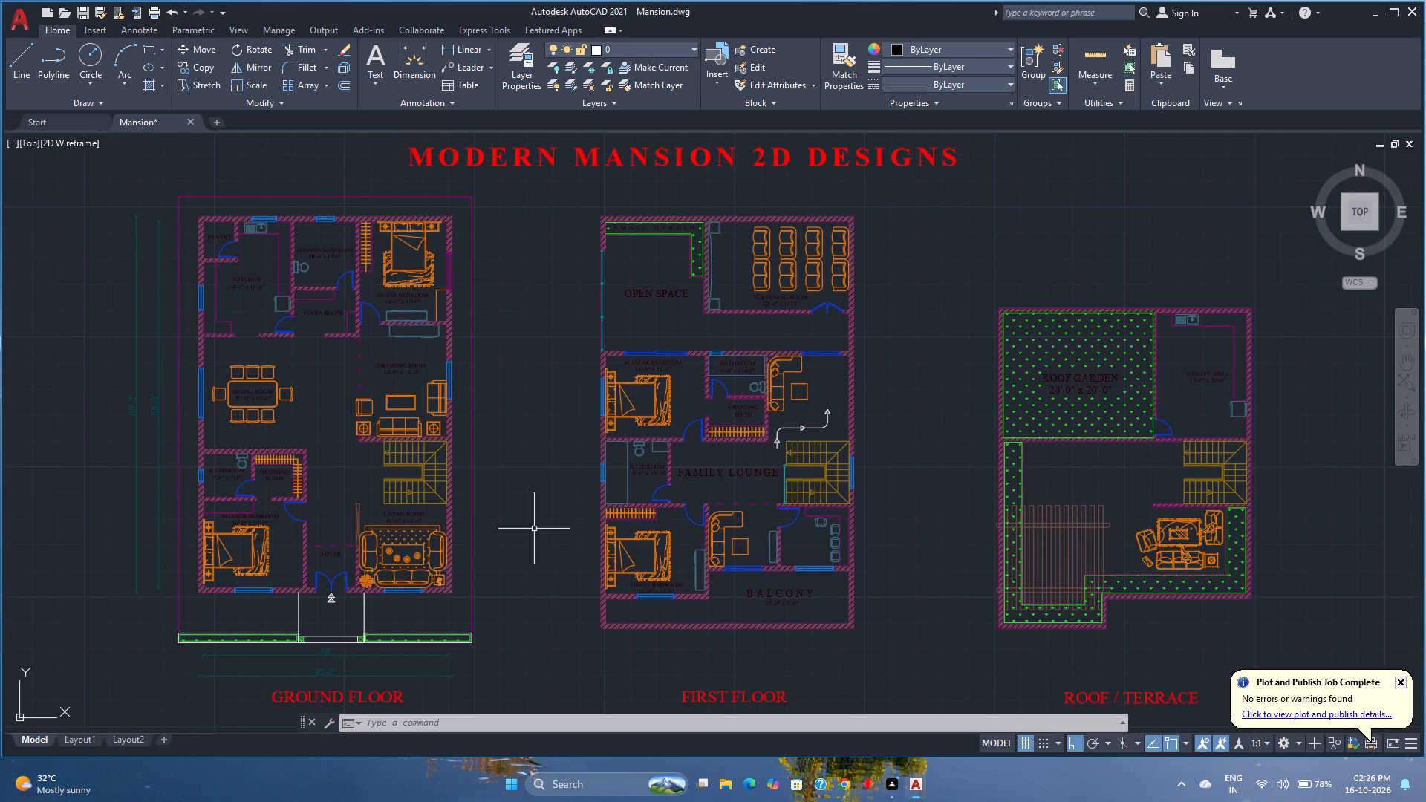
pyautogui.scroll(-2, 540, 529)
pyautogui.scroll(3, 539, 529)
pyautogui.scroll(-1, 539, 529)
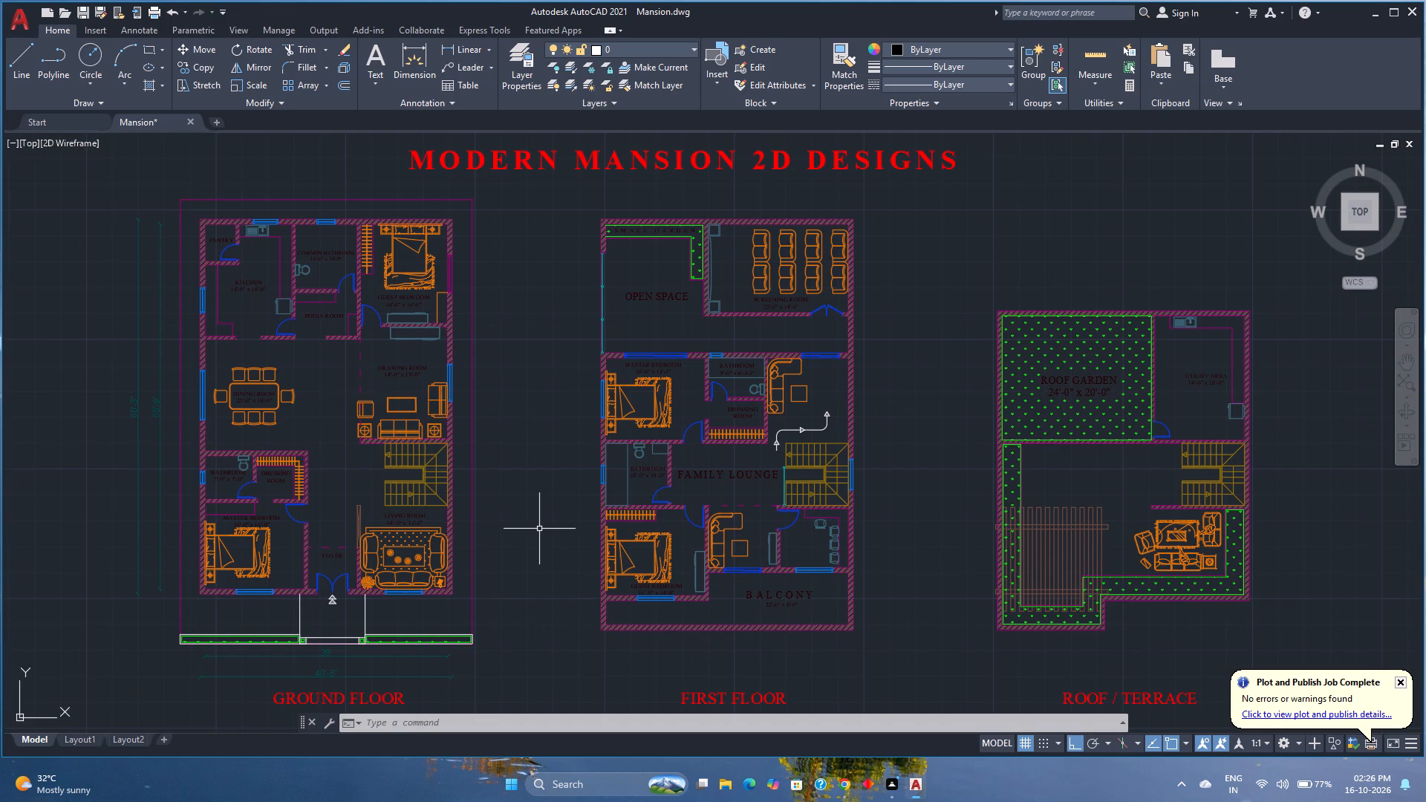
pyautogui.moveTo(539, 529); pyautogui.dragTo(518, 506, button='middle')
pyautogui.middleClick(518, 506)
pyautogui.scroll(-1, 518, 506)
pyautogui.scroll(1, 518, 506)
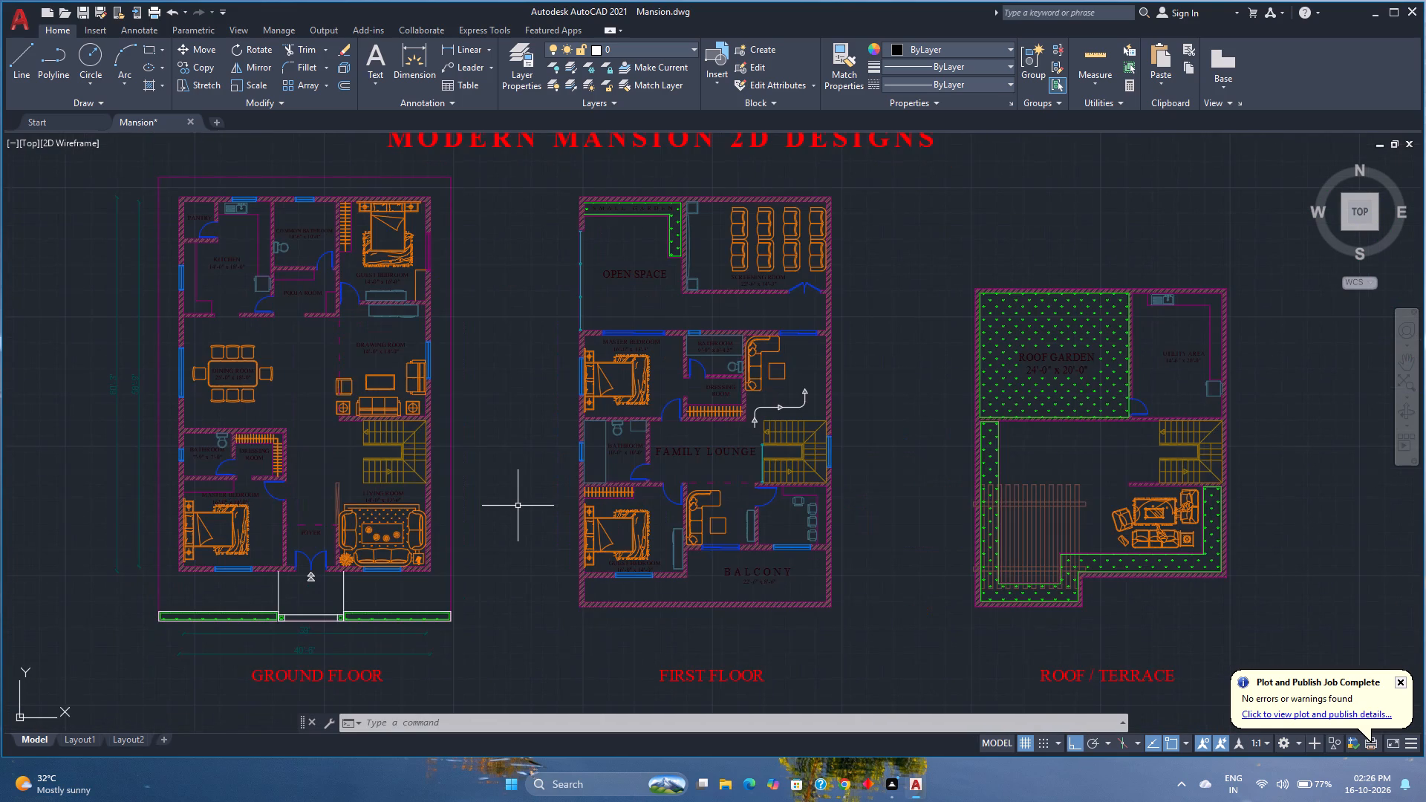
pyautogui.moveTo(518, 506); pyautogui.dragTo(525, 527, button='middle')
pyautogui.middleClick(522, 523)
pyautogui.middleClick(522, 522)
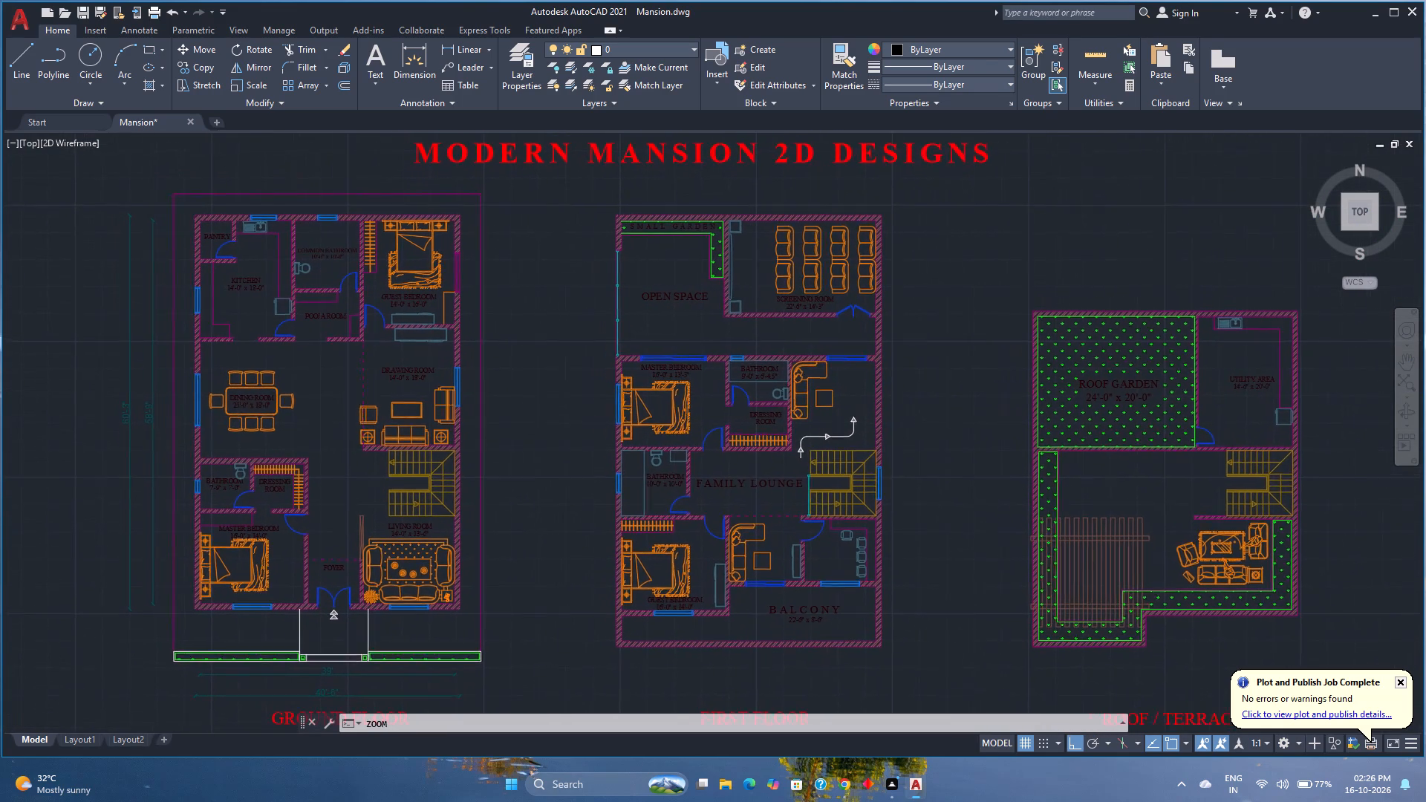
# Dismiss the Plot and Publish Job Complete notification.
pyautogui.click(1402, 684)
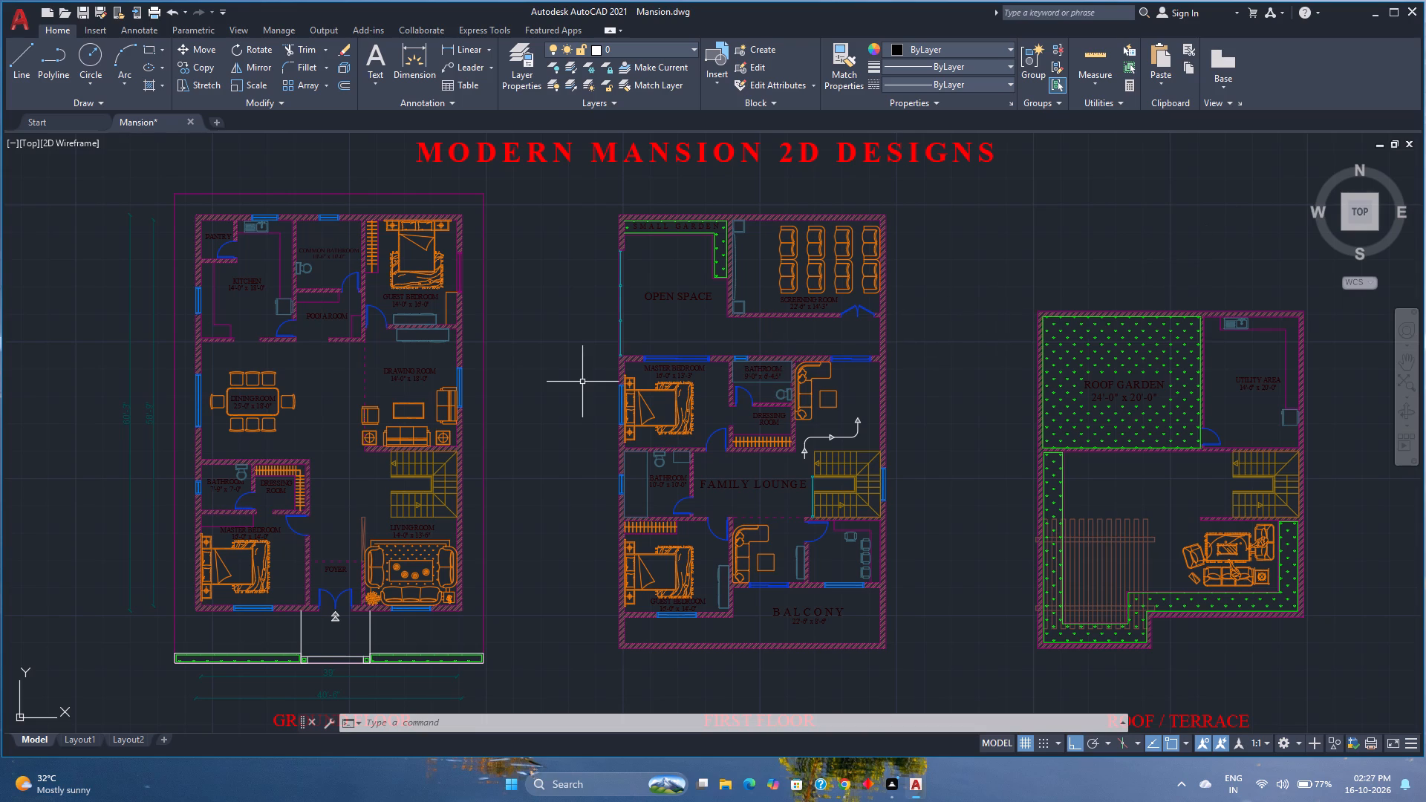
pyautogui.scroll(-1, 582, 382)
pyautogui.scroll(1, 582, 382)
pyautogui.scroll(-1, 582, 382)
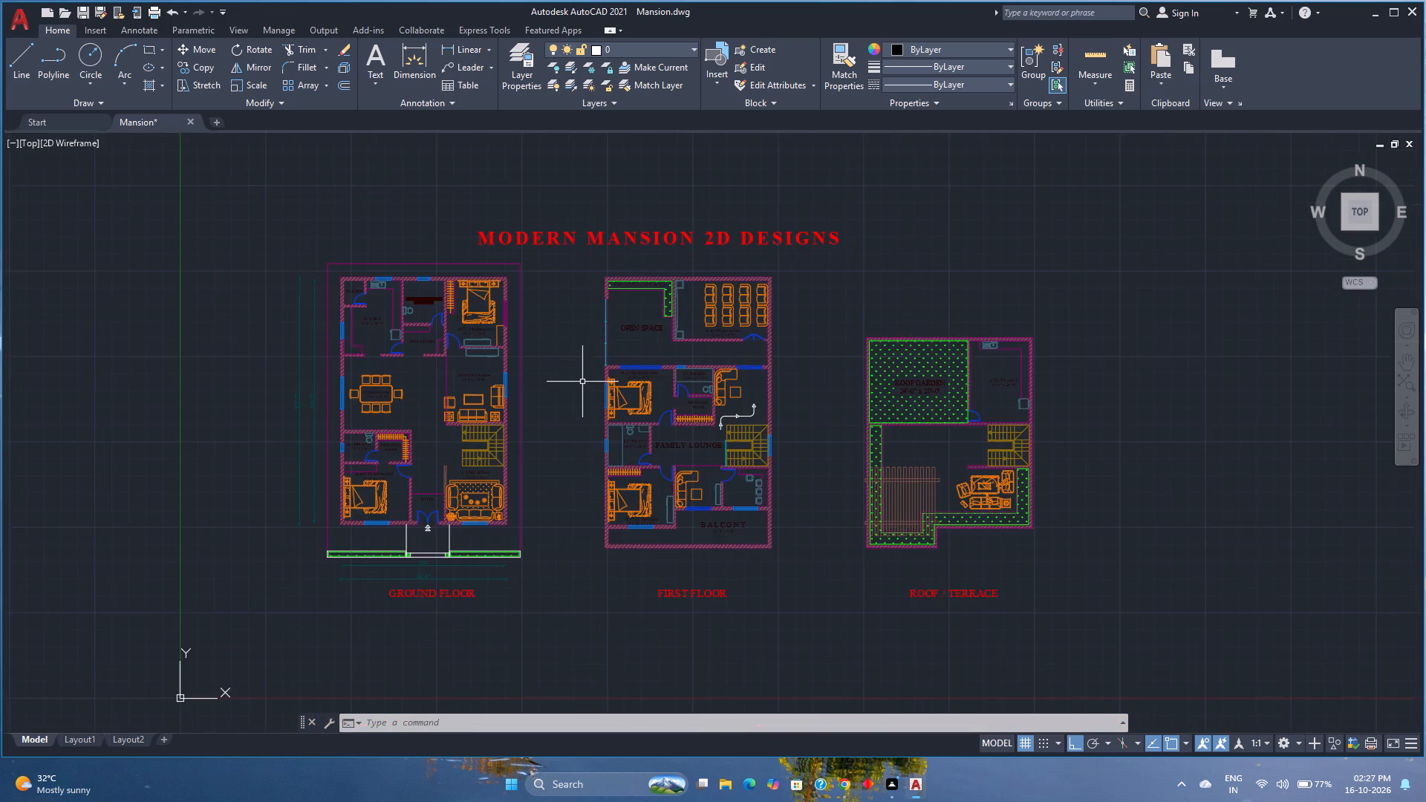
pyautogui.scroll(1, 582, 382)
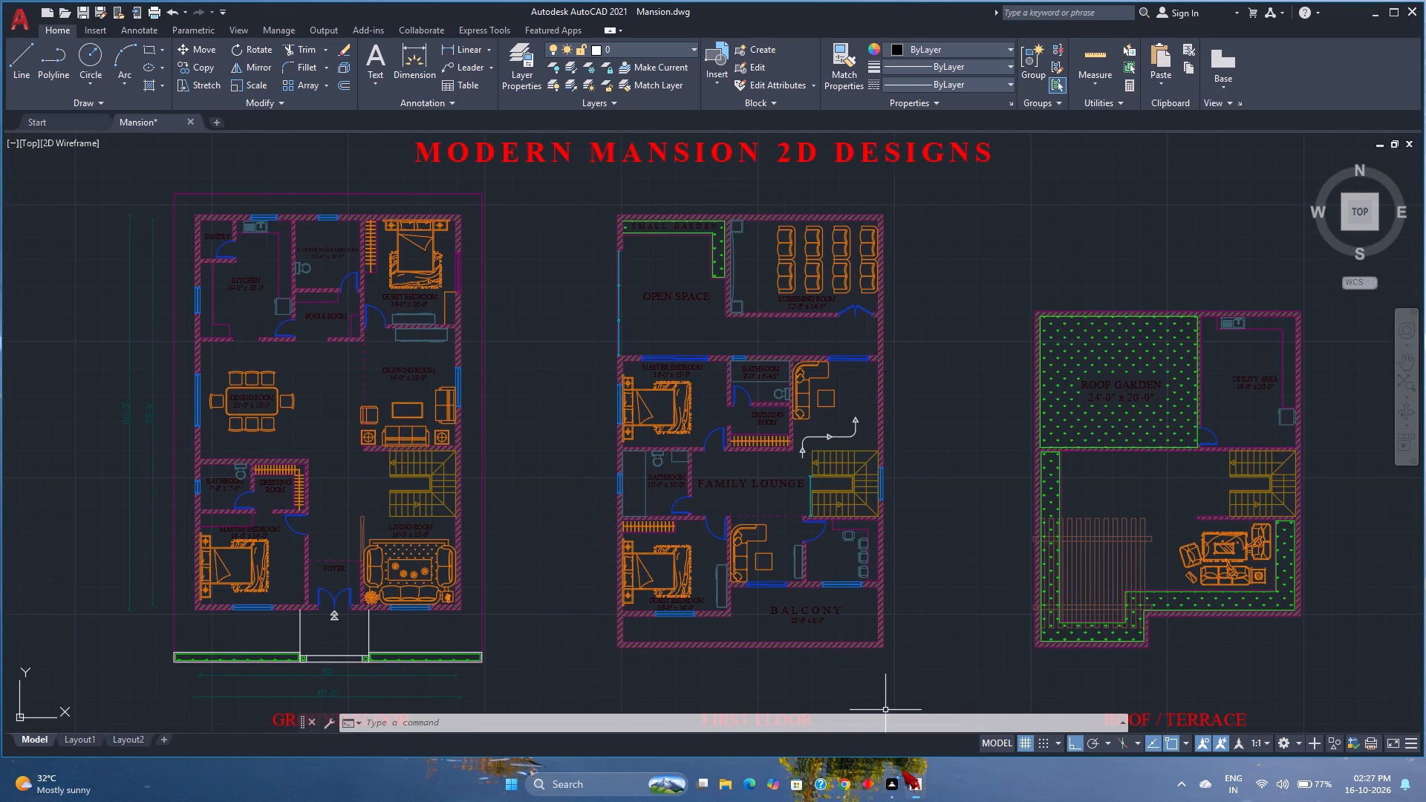
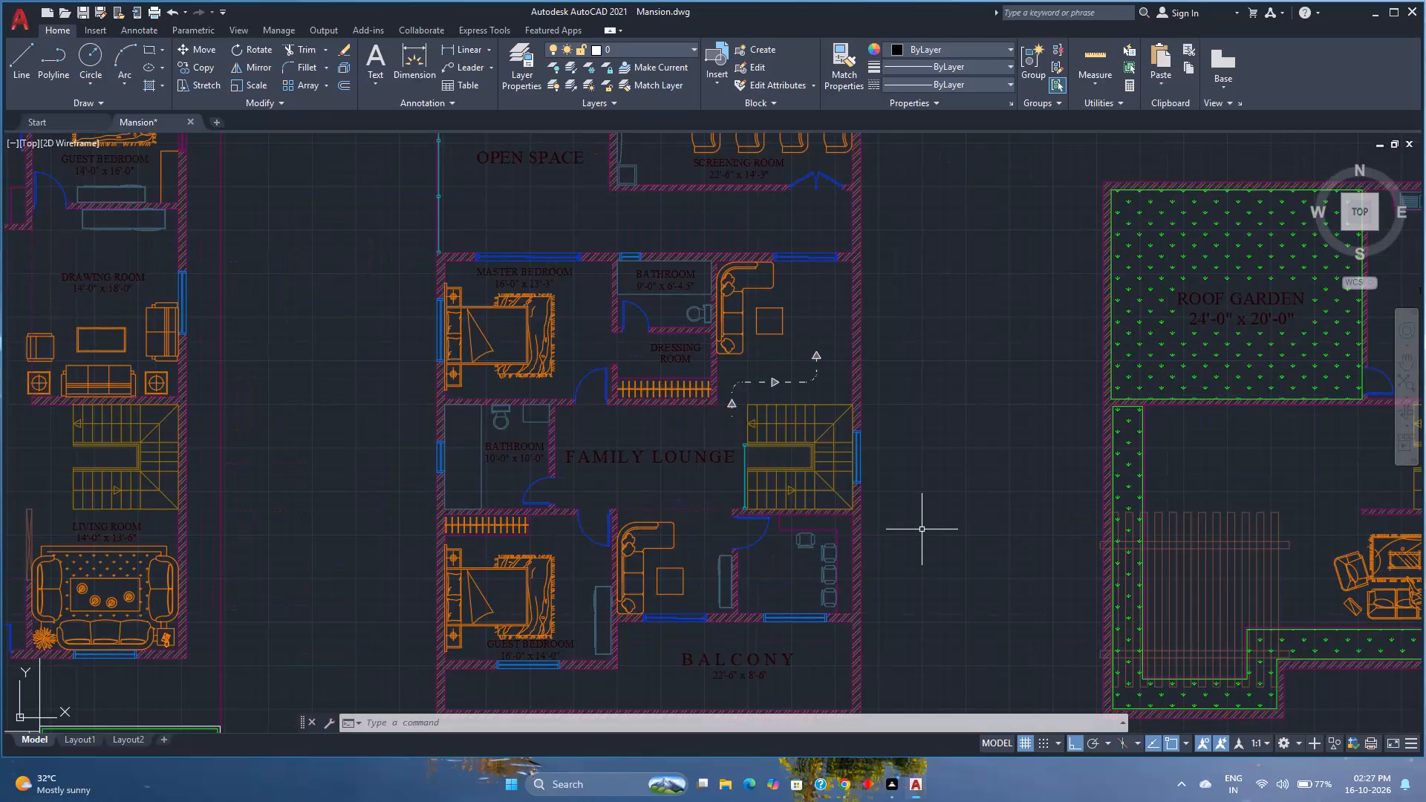
# Review the overall mansion drawing, examining the ground floor, first floor and roof/terrace plans together.
pyautogui.scroll(-2, 922, 529)
pyautogui.scroll(1, 922, 529)
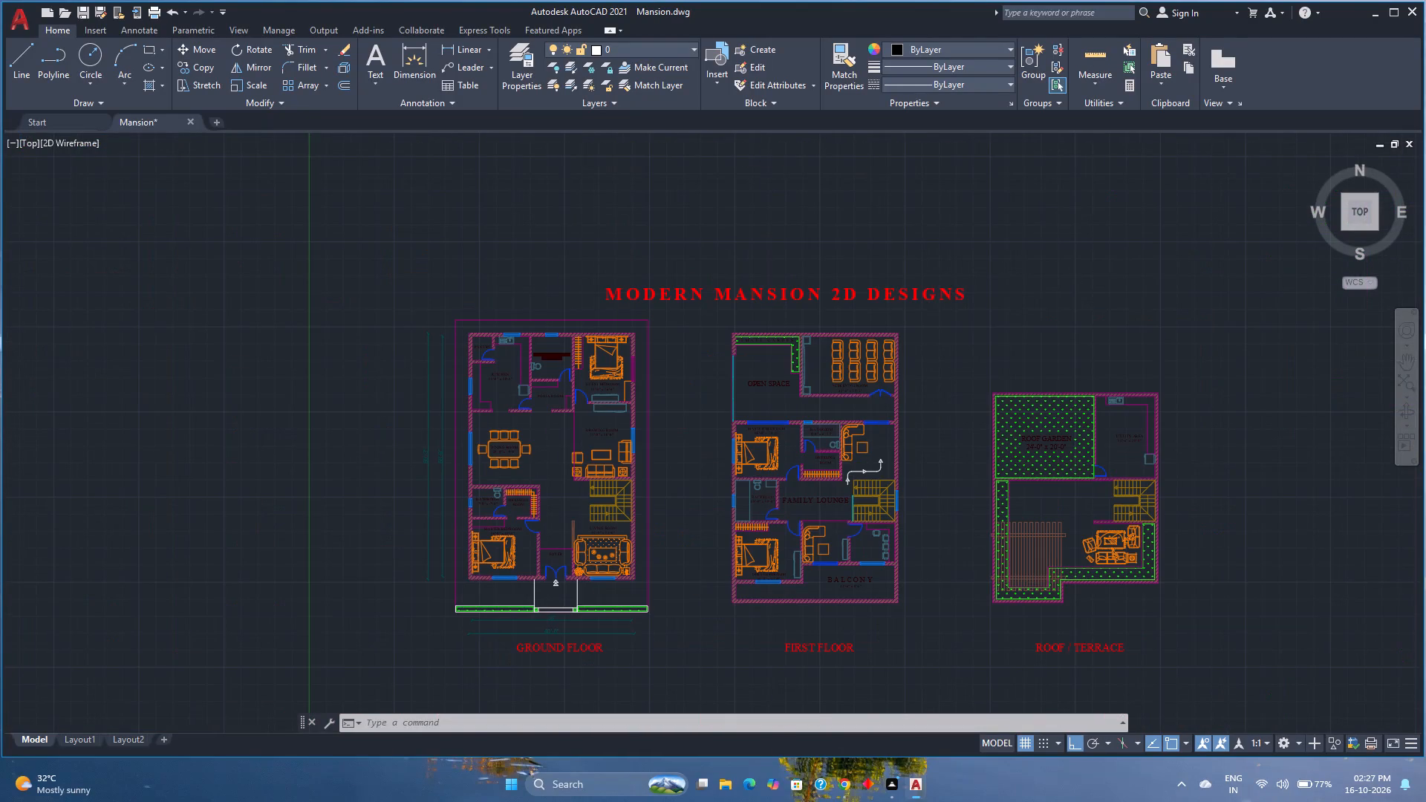
pyautogui.middleClick(922, 529)
pyautogui.moveTo(891, 510); pyautogui.dragTo(885, 506, button='middle')
pyautogui.scroll(-1, 885, 506)
pyautogui.scroll(2, 885, 506)
pyautogui.scroll(-1, 885, 506)
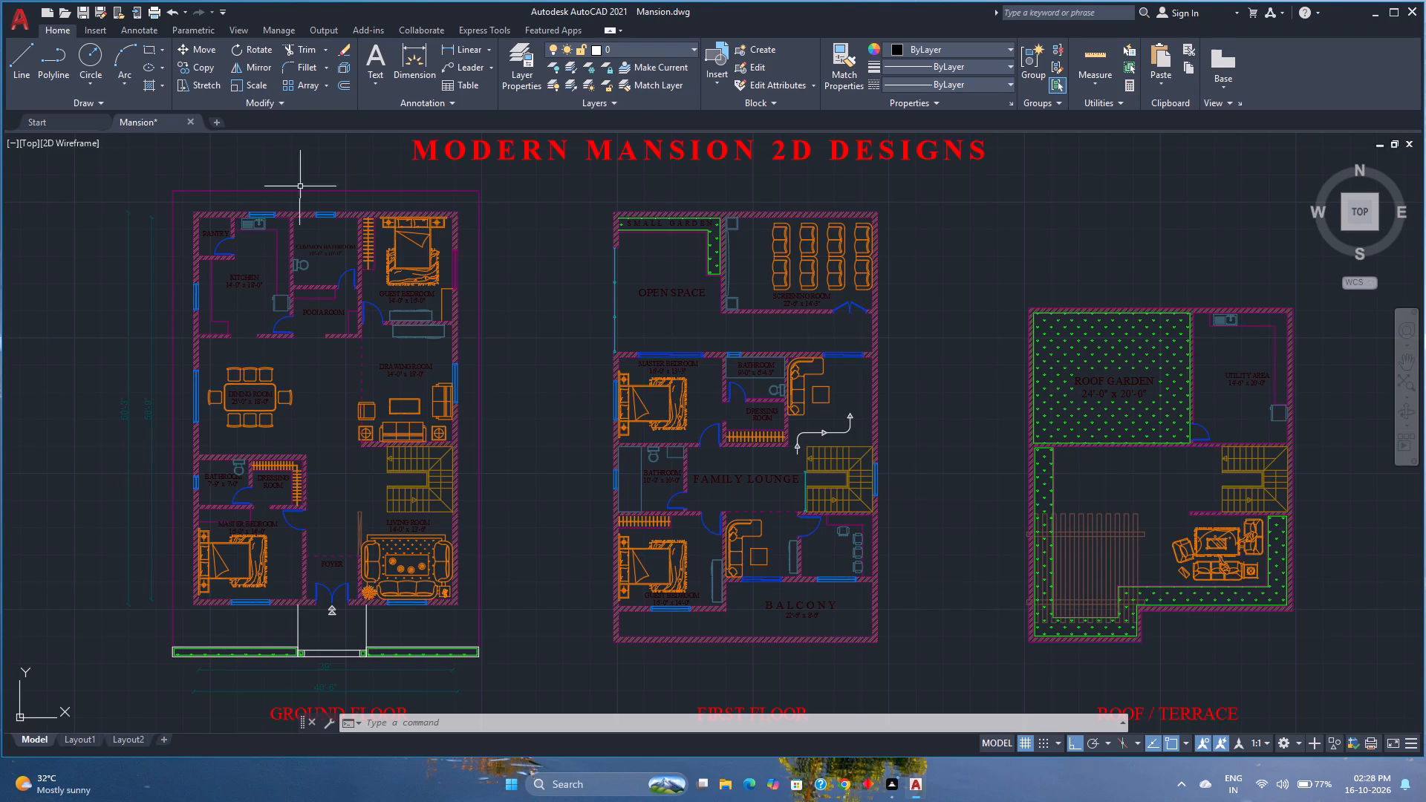
# Save the Mansion.dwg drawing.
pyautogui.hotkey('ctrl', 's')
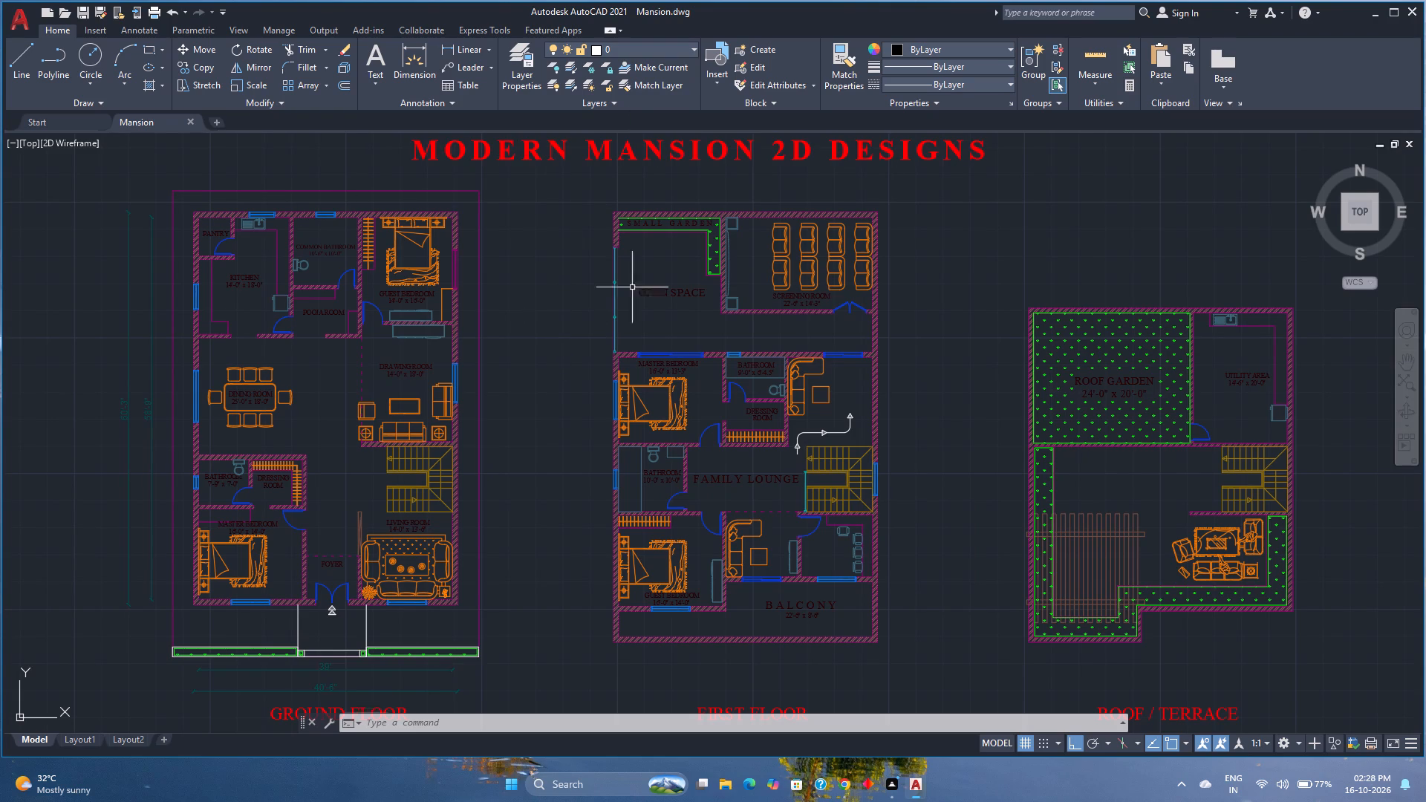
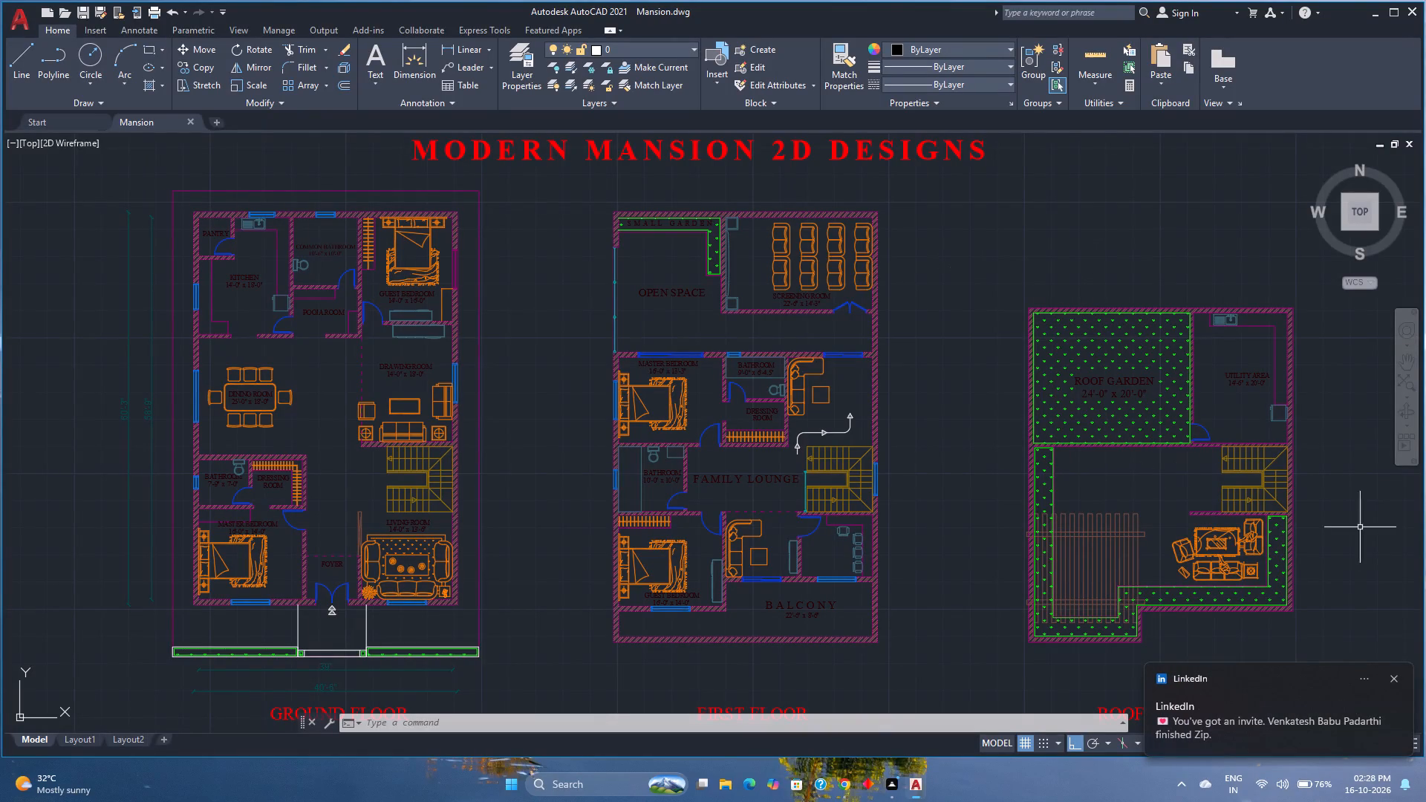
# Dismiss the LinkedIn notification covering the roof/terrace plan's title.
pyautogui.click(1394, 680)
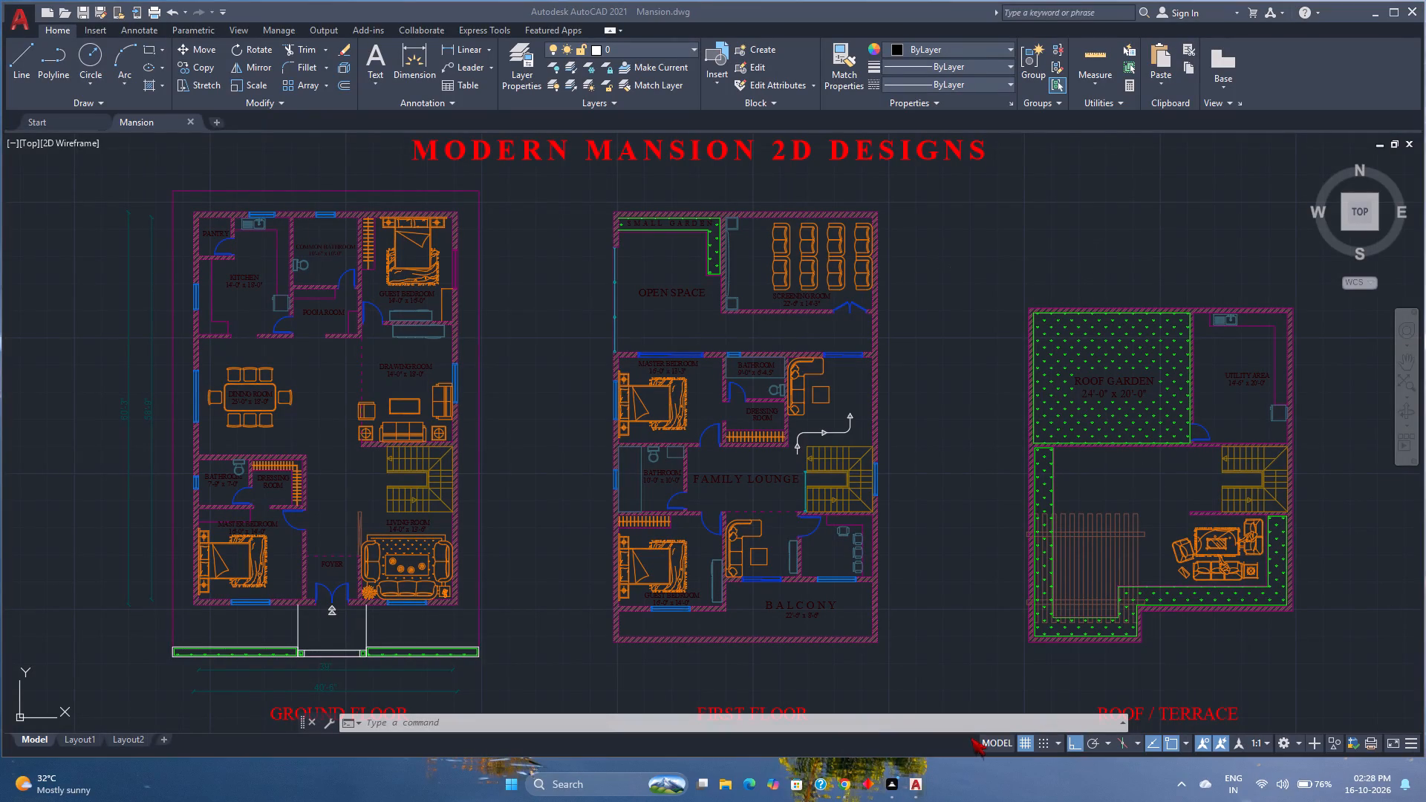